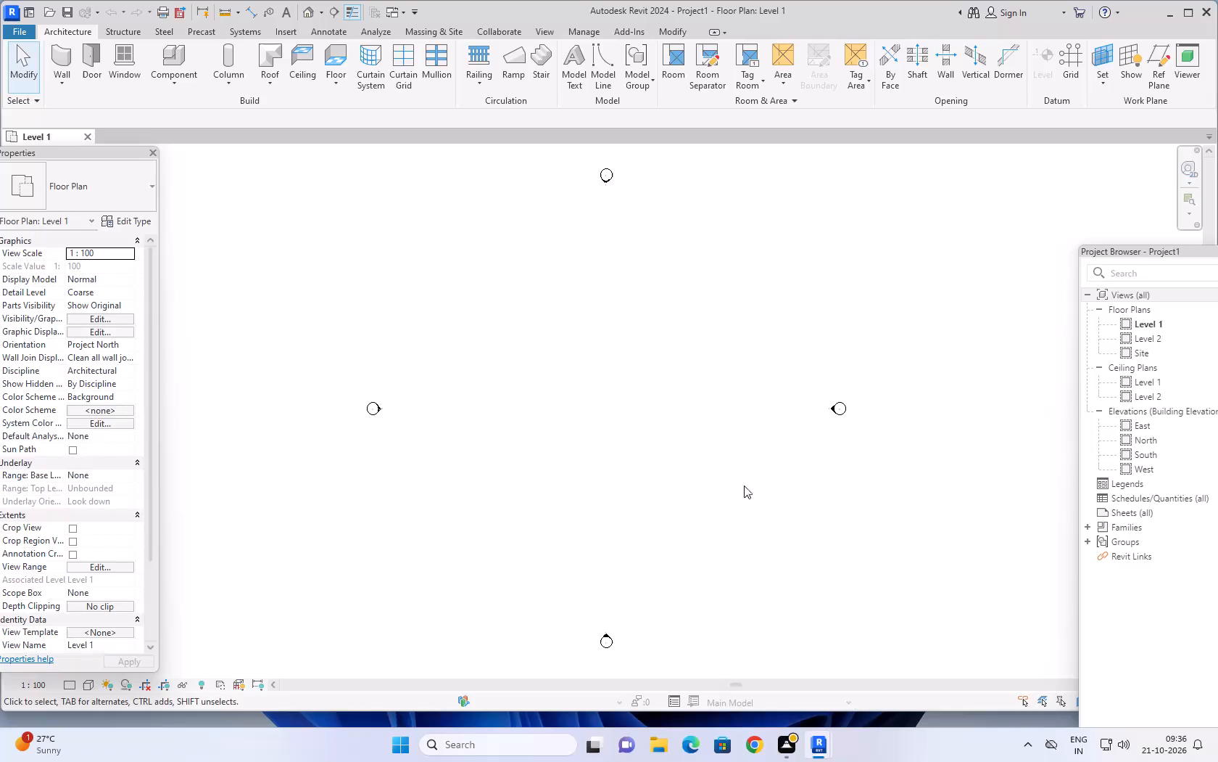
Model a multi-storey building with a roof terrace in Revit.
Open the North elevation view and frame the two building levels.
scroll(724, 426, "up", 1)
scroll(710, 420, "down", 1)
middle_click_drag(721, 376, 705, 385)
middle_click_drag(703, 393, 708, 403)
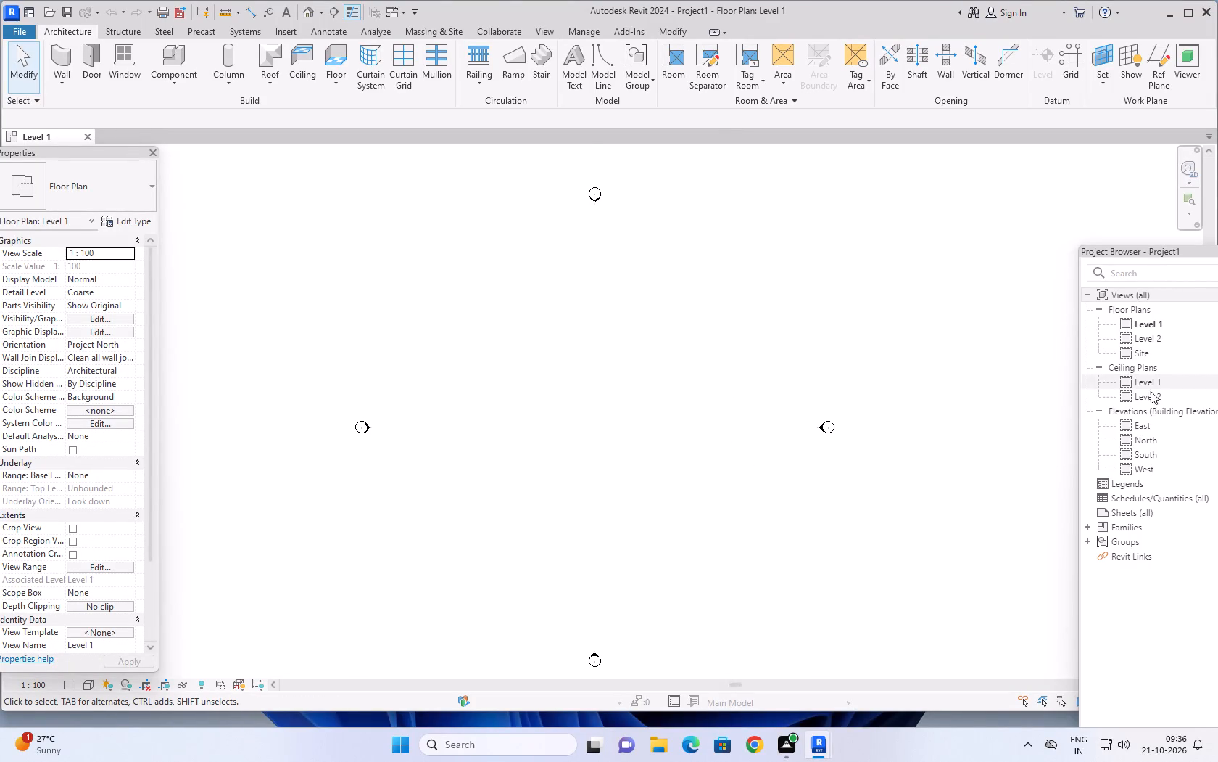
double_click(1161, 441)
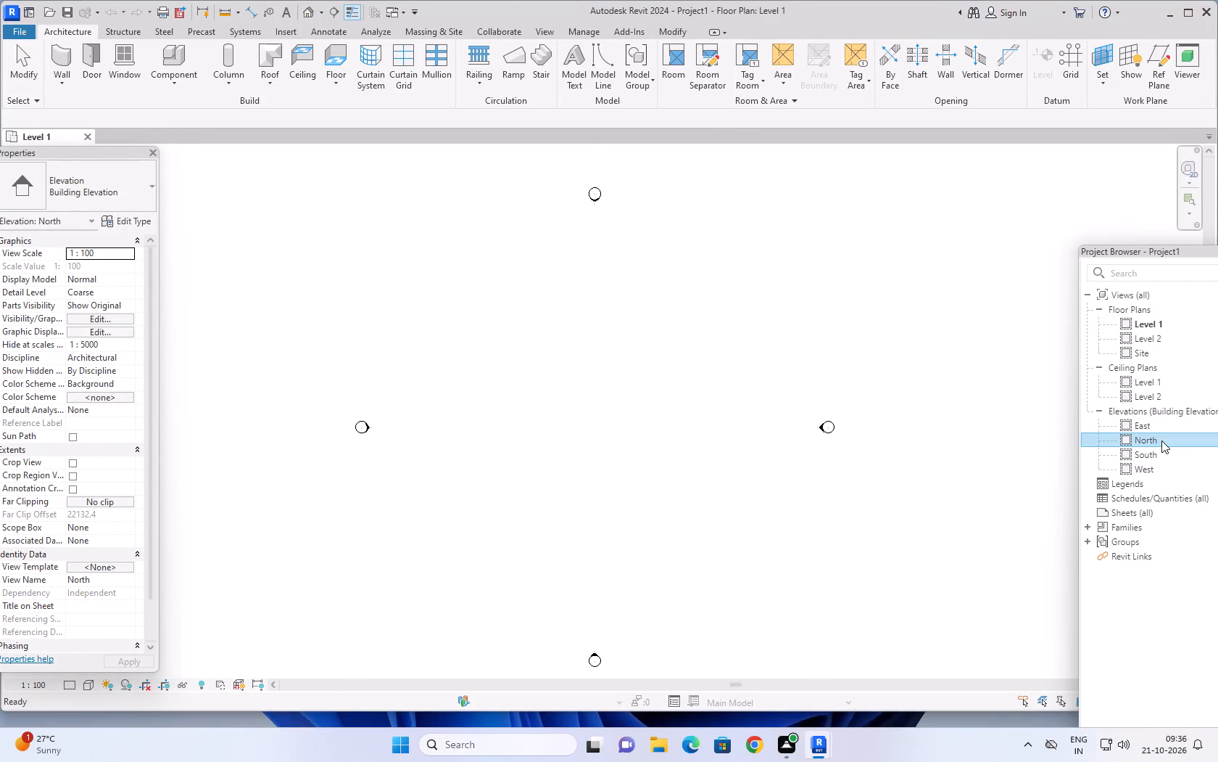
scroll(726, 387, "down", 5)
middle_click_drag(792, 391, 729, 403)
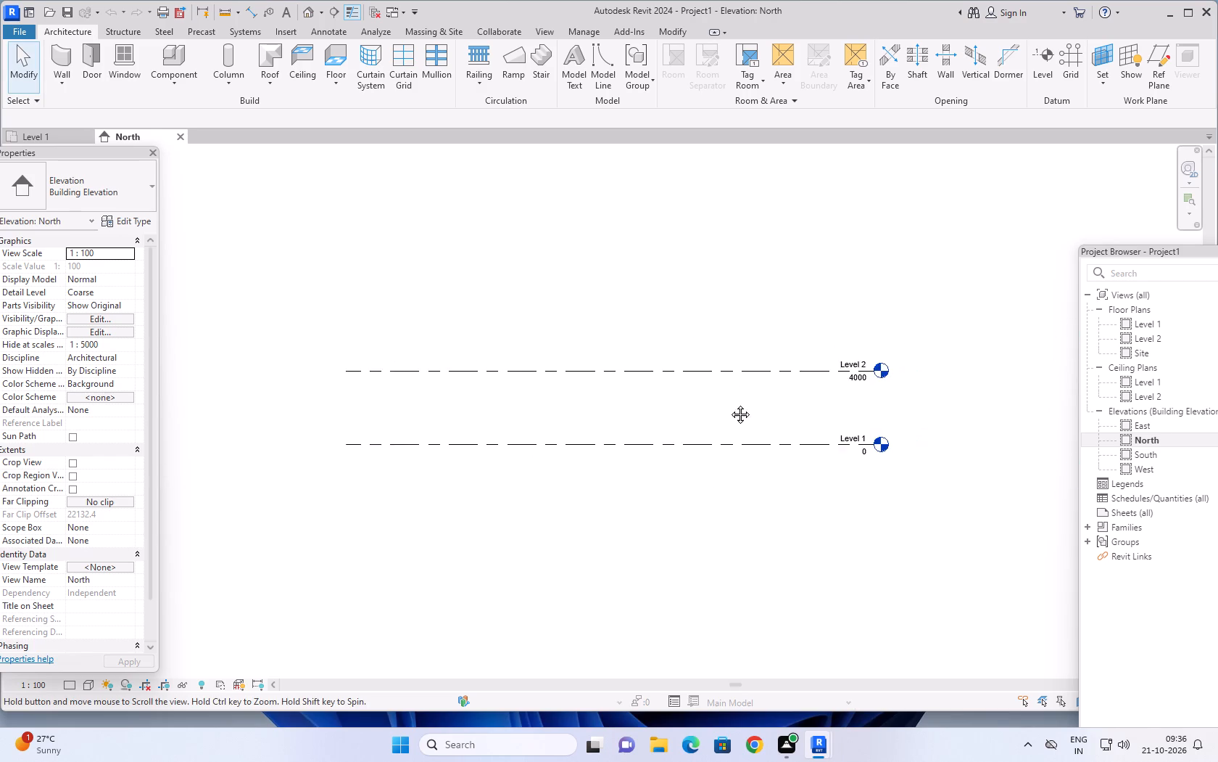
middle_click_drag(729, 403, 768, 447)
scroll(704, 361, "up", 2)
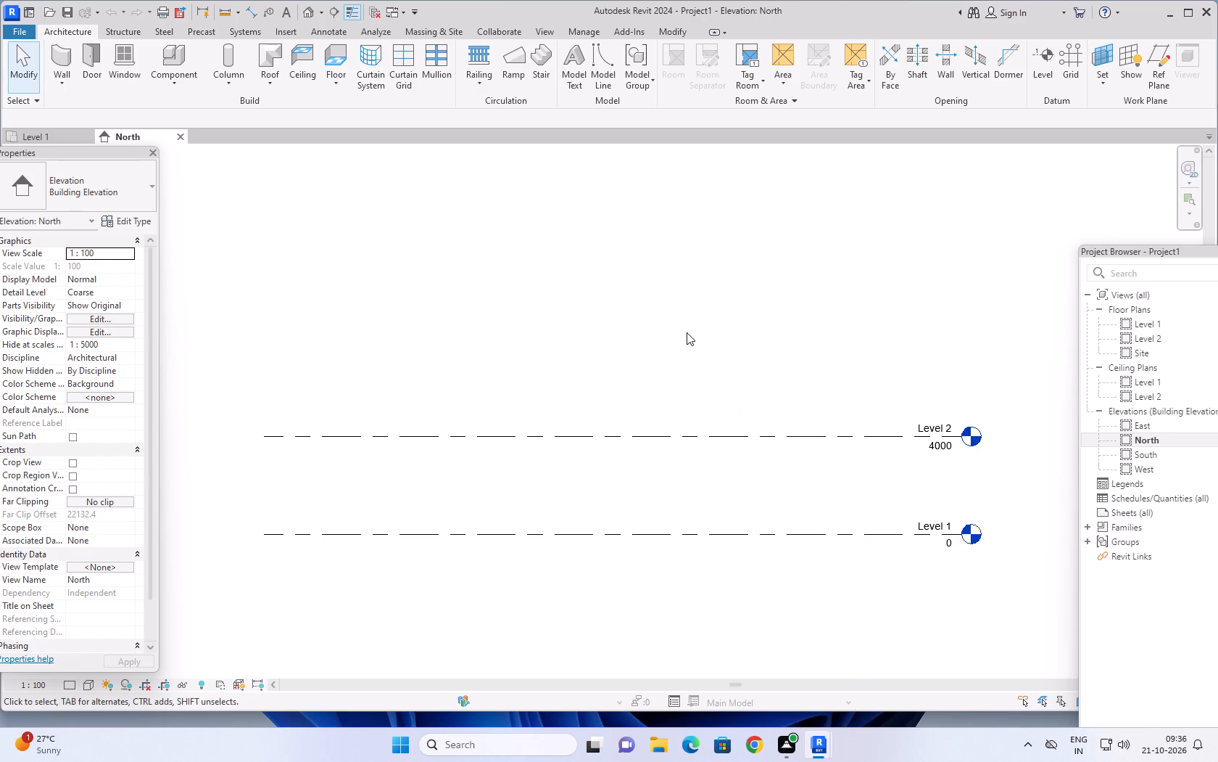
scroll(687, 332, "up", 1)
Set the project's length units to feet and fractional inches, rounded to the nearest 1/2".
type("UN")
key("space")
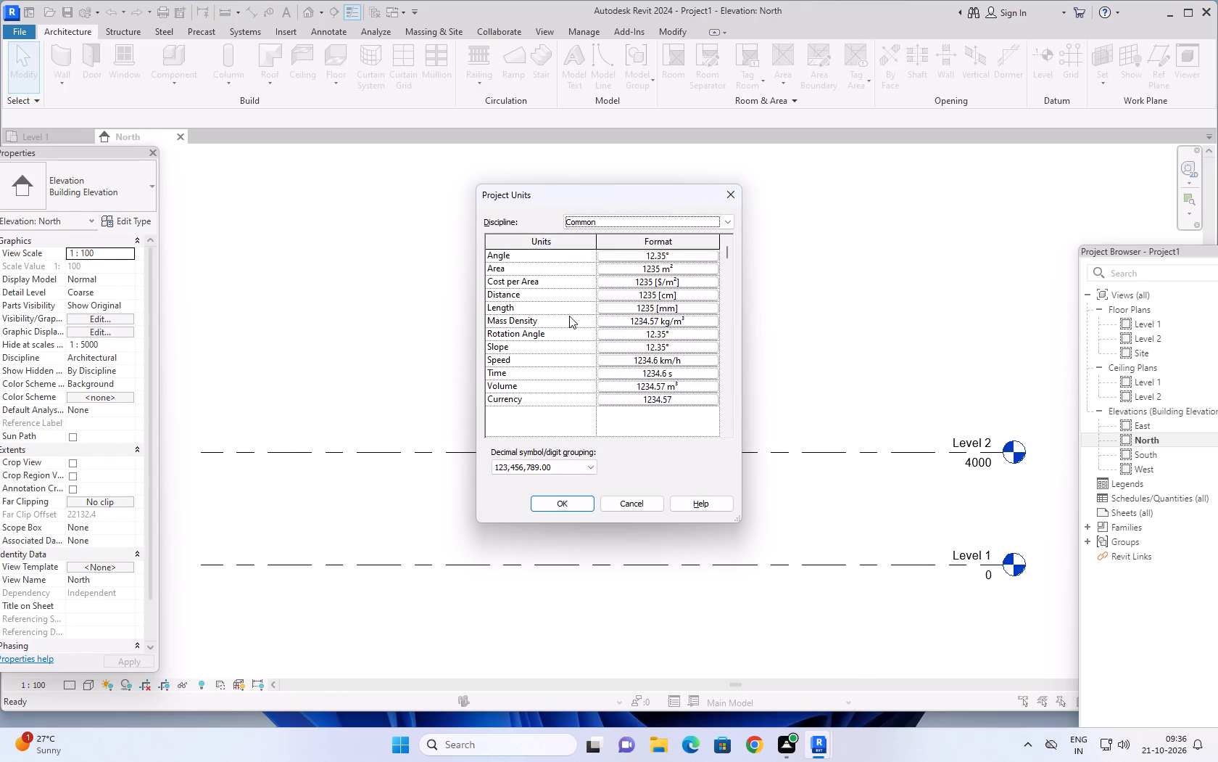
left_click(685, 308)
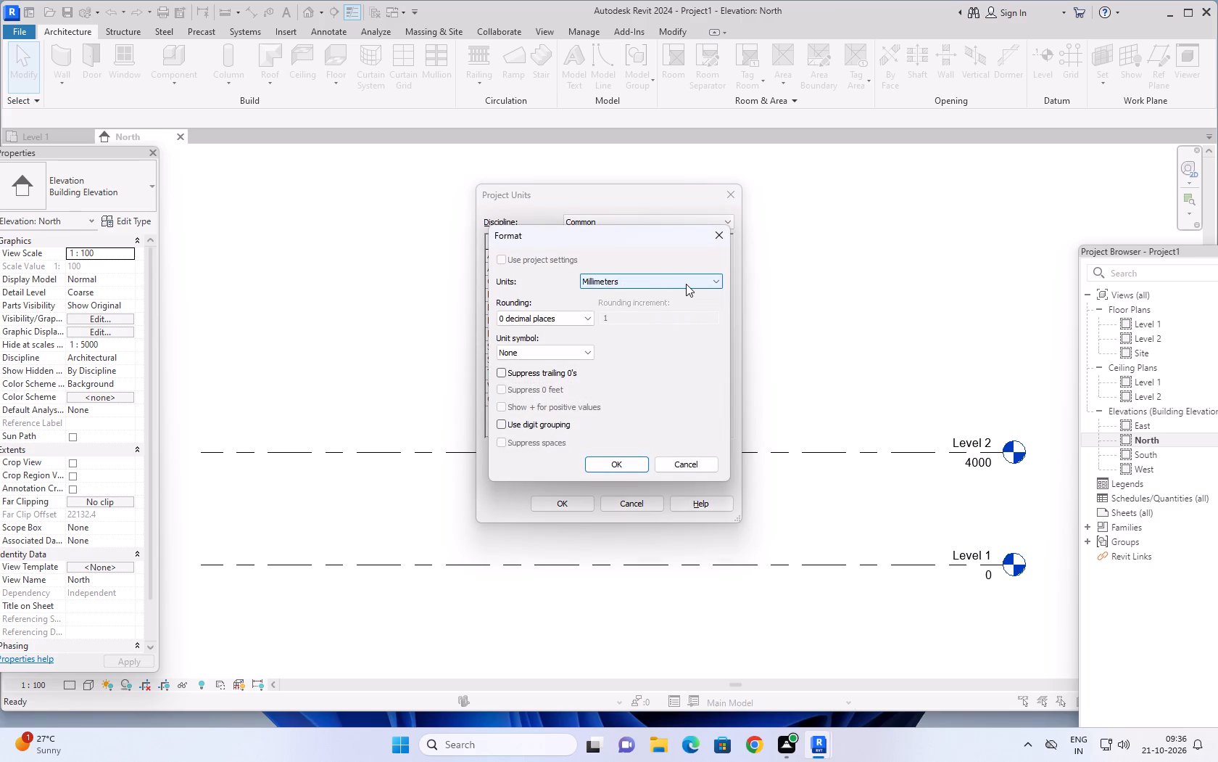
left_click(686, 284)
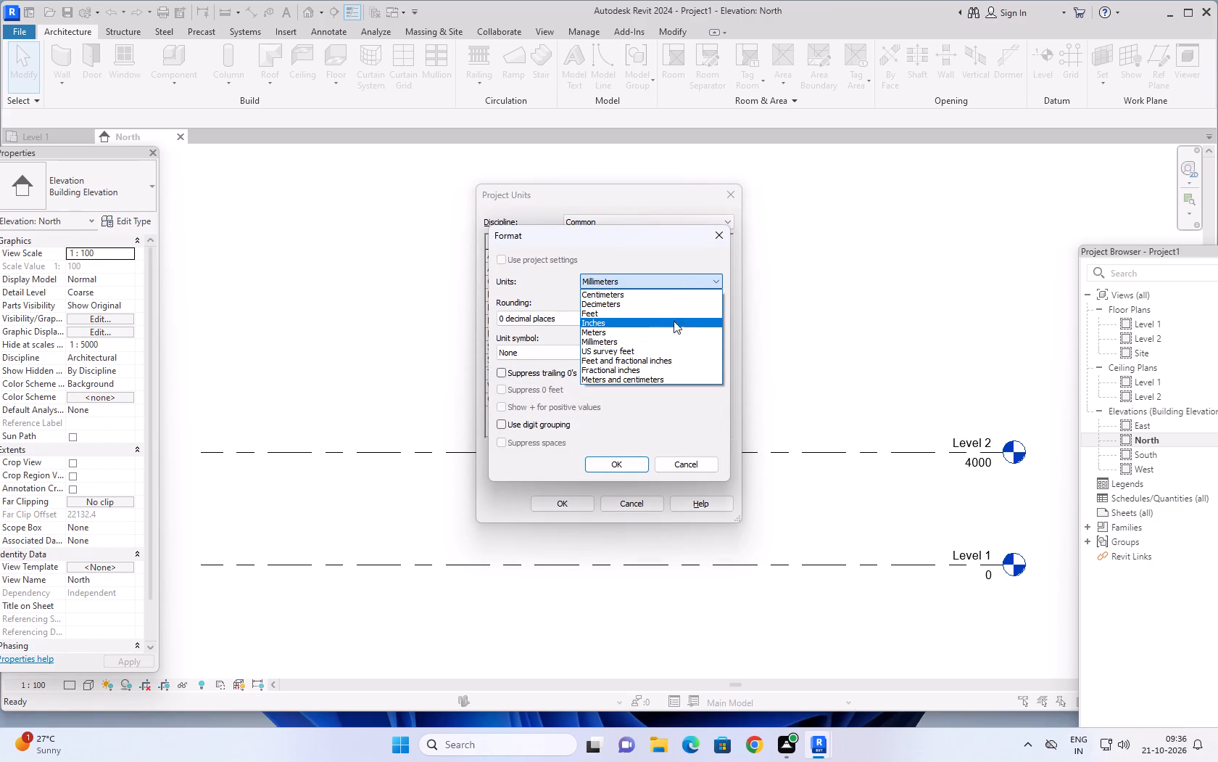
left_click(681, 364)
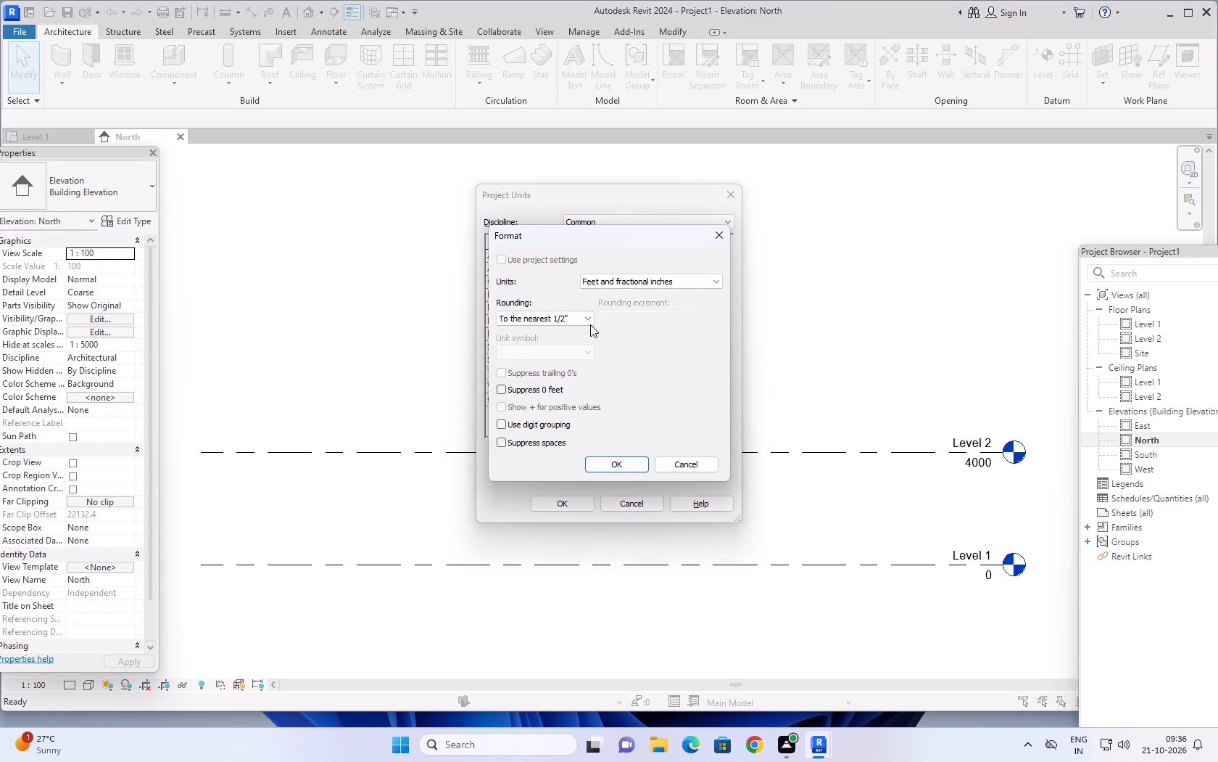
left_click(590, 312)
left_click(590, 312)
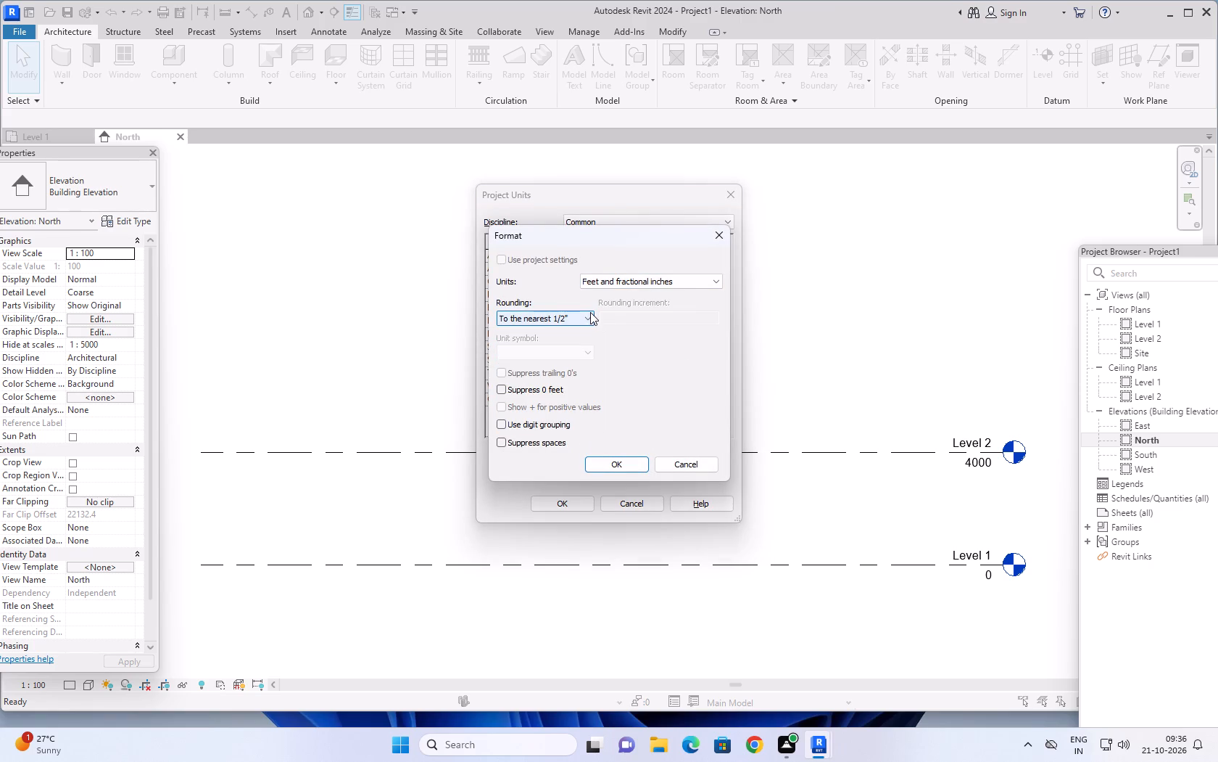
left_click(627, 461)
scroll(742, 388, "down", 3)
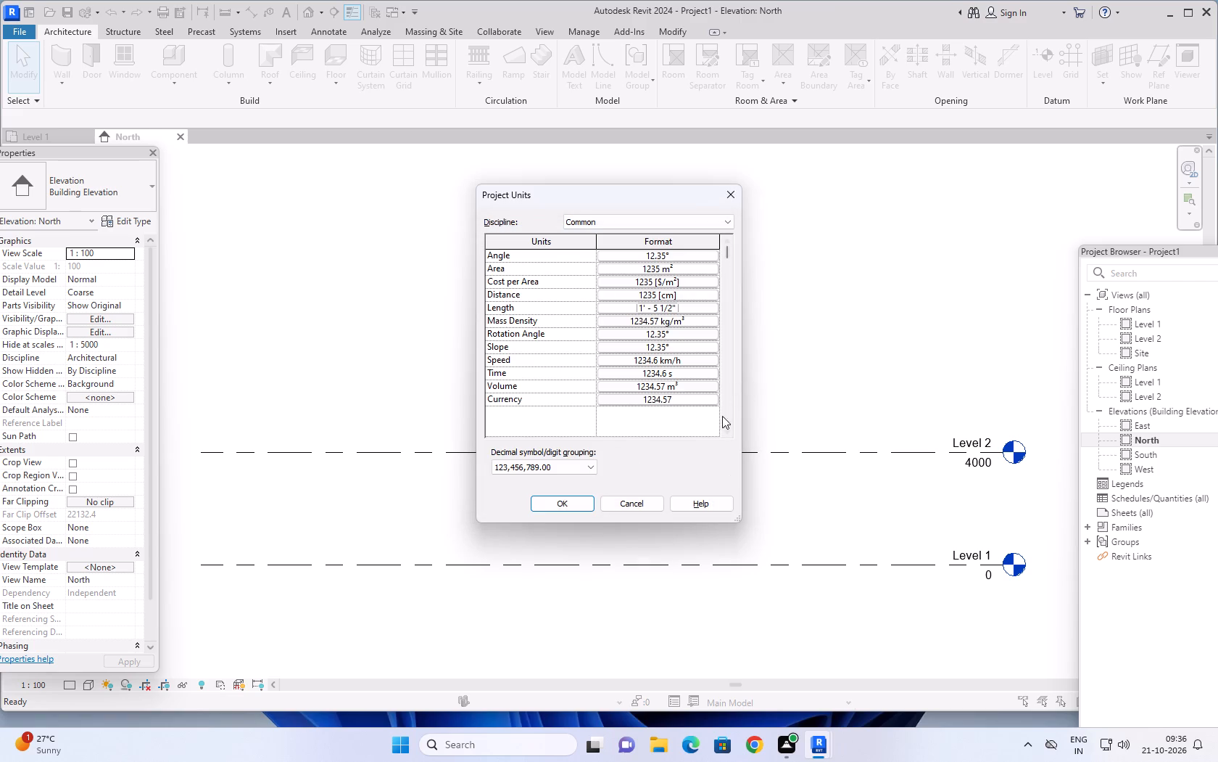
left_click(550, 504)
scroll(755, 361, "down", 1)
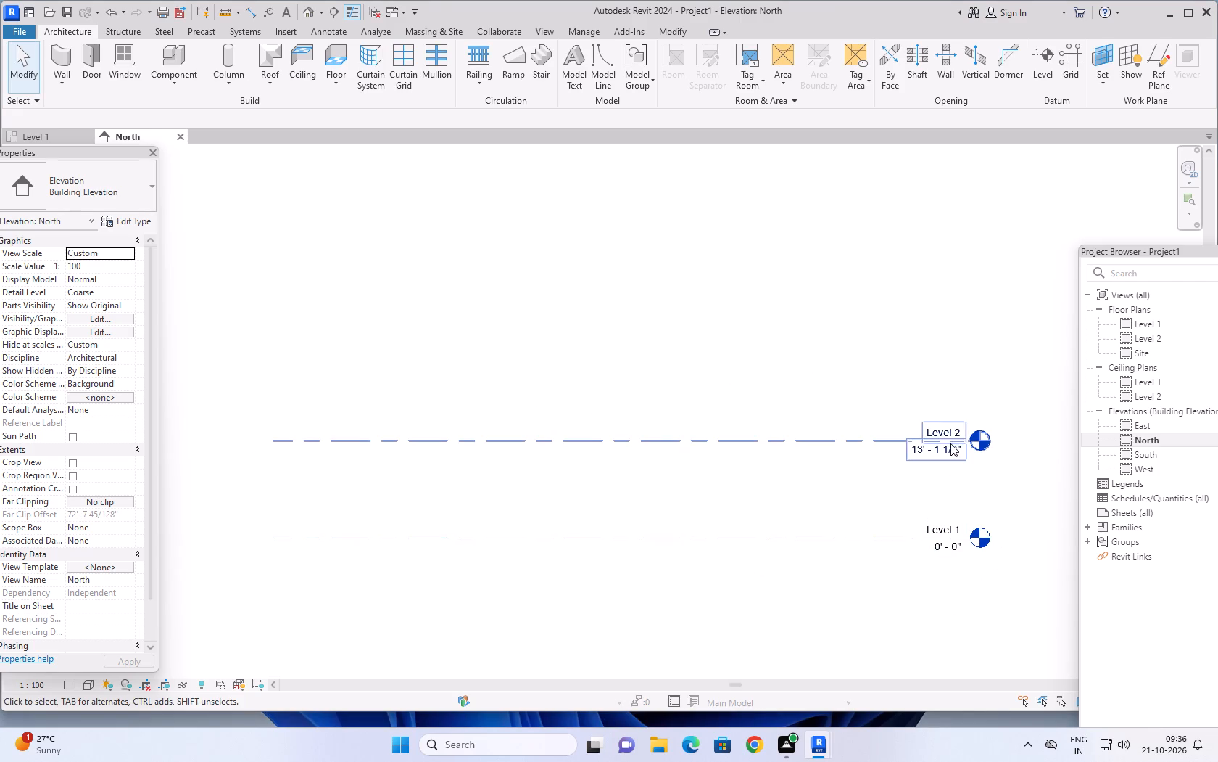
key("Escape")
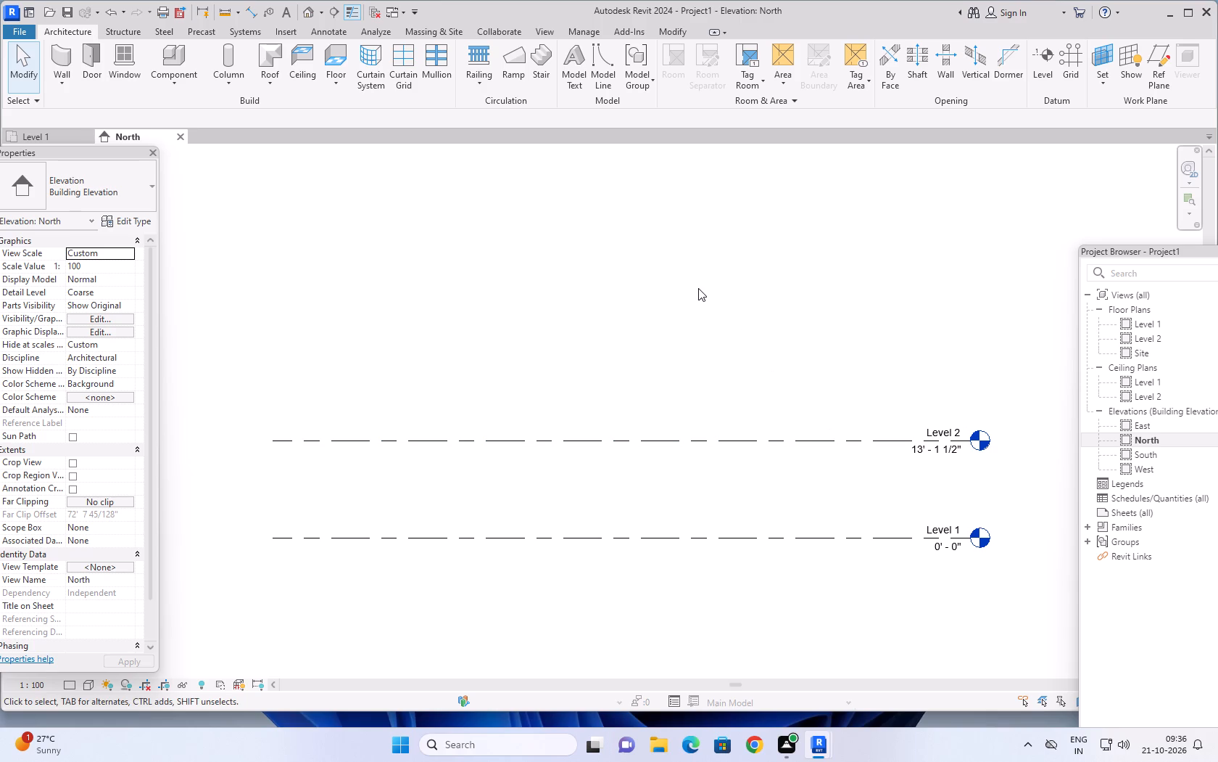
key("Escape")
key("Escape")
Set the elevation of Level 2 to 10'6" in the North elevation.
scroll(962, 459, "up", 5)
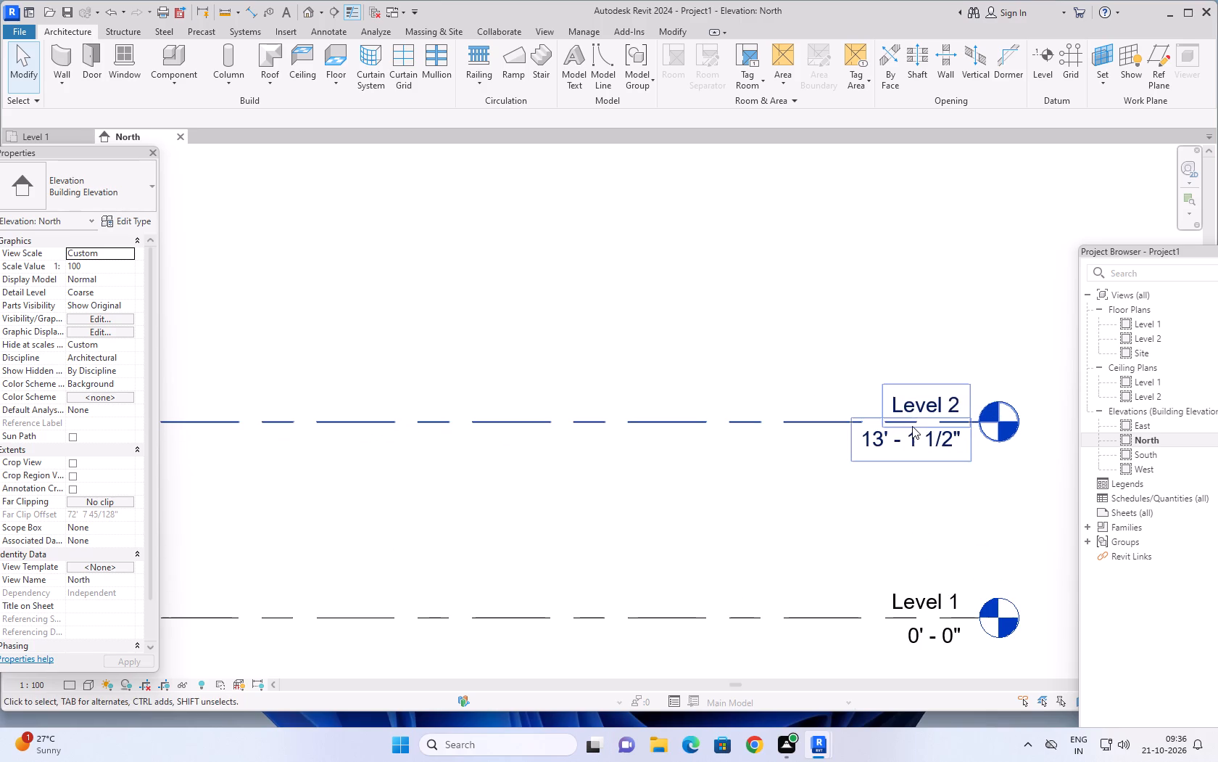
double_click(926, 443)
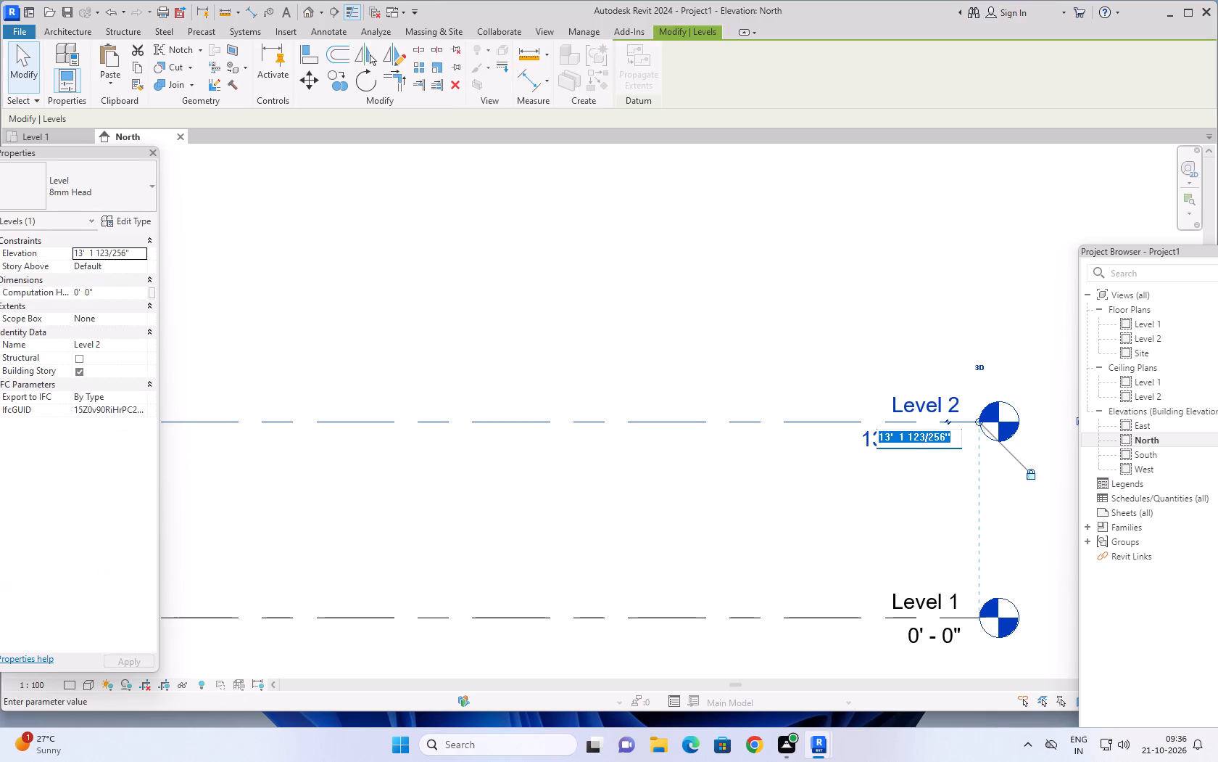
key("BackSpace")
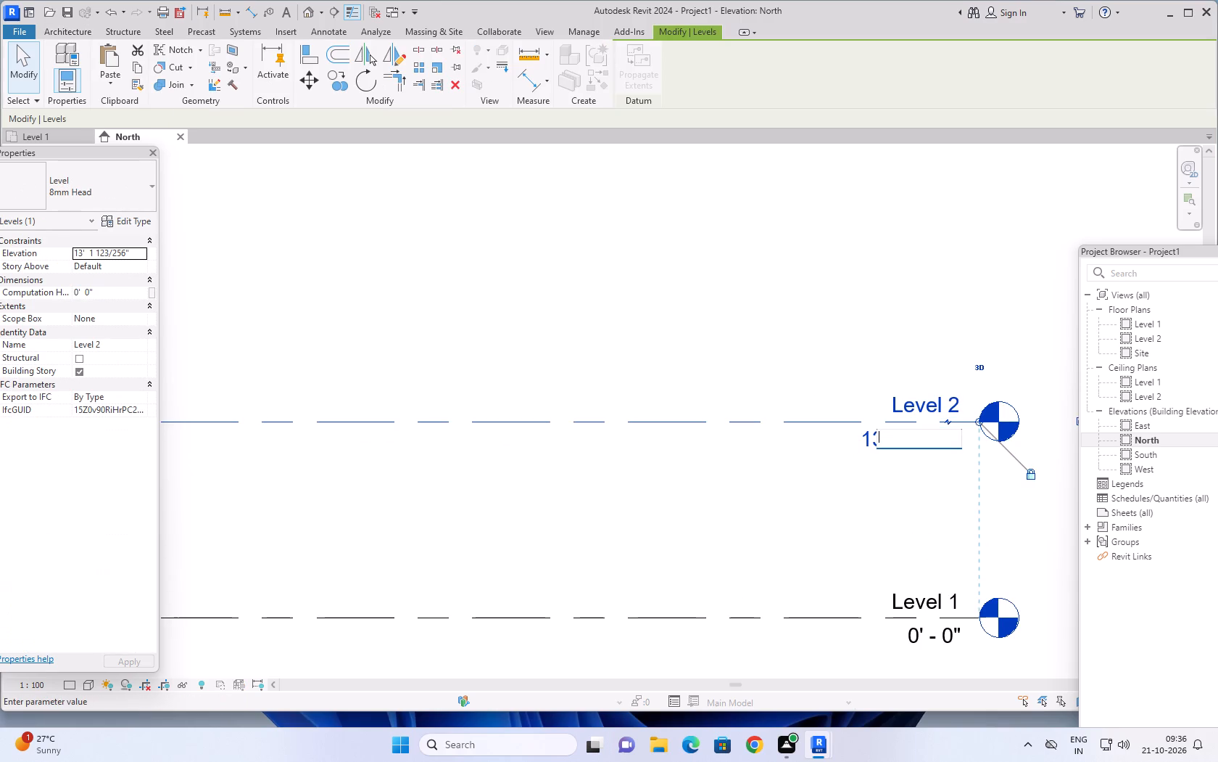
type("10'6\"")
left_click(815, 371)
scroll(818, 373, "down", 1)
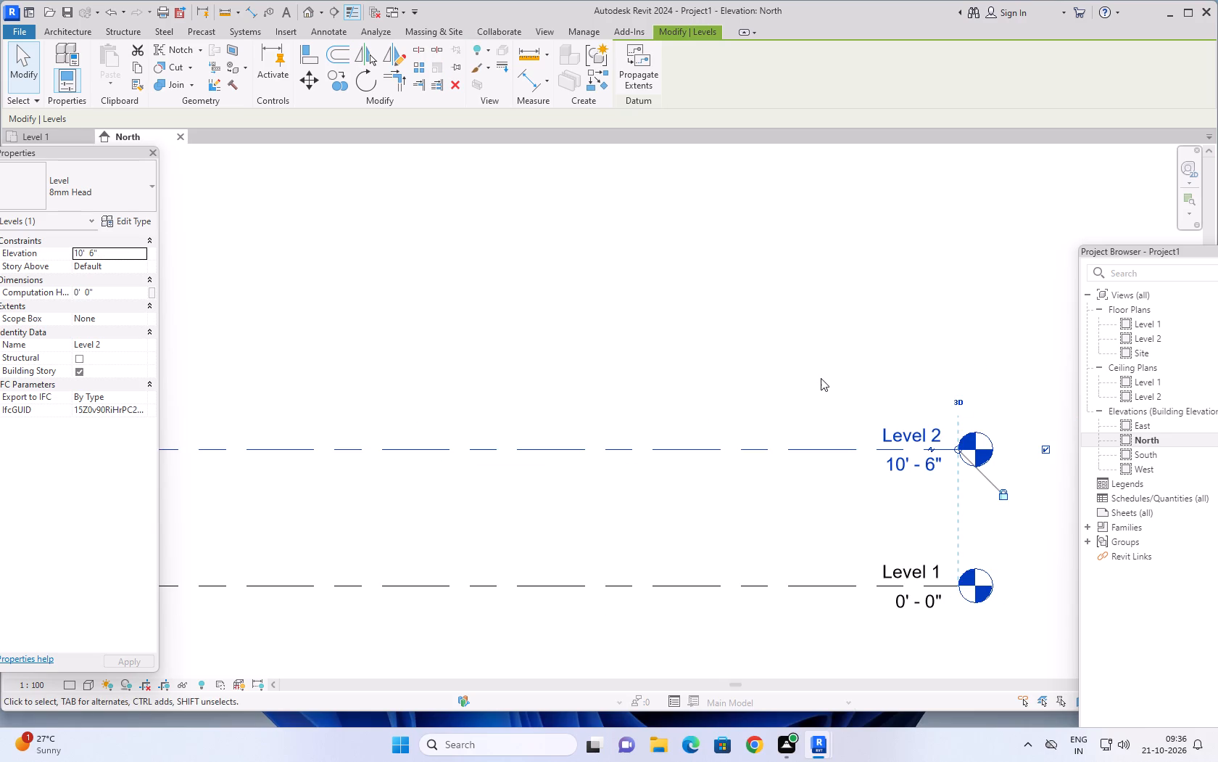
scroll(821, 378, "down", 2)
middle_click_drag(826, 353, 816, 382)
scroll(607, 406, "down", 1)
middle_click_drag(605, 403, 634, 371)
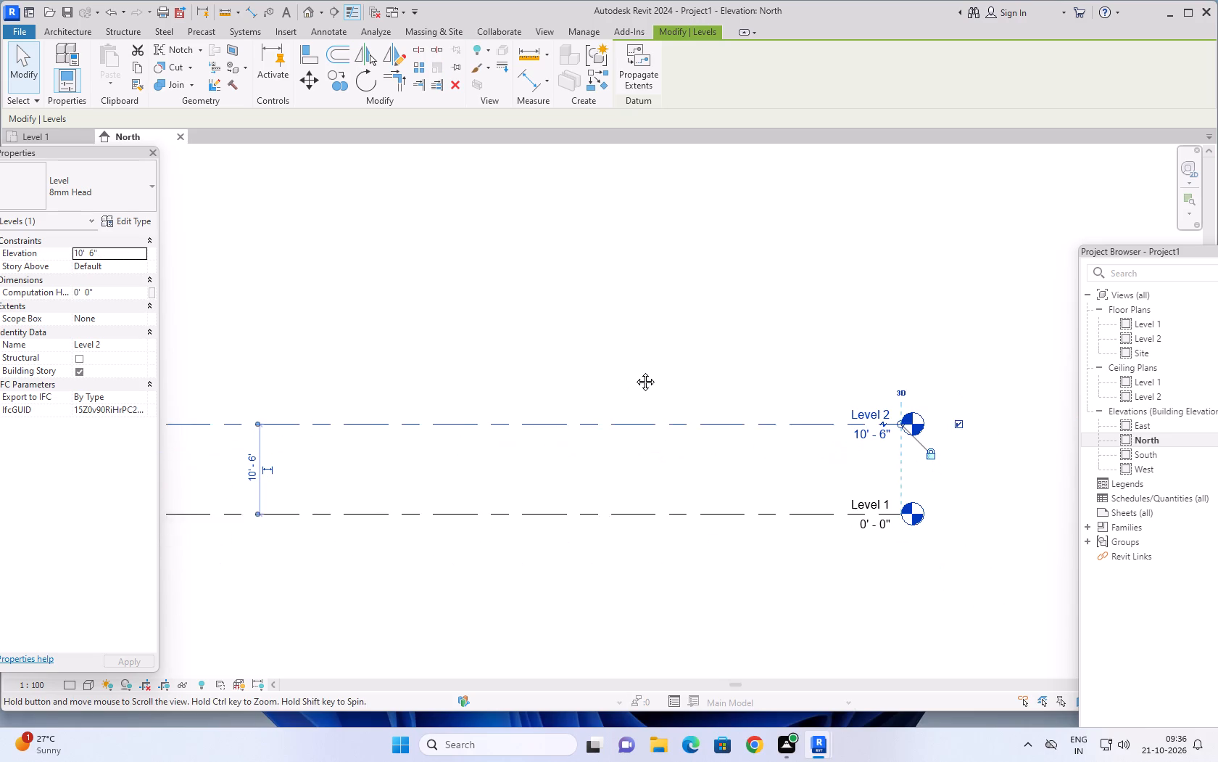
middle_click_drag(634, 371, 637, 368)
Open the Level 1 floor plan and centre the area between the elevation markers.
double_click(1163, 324)
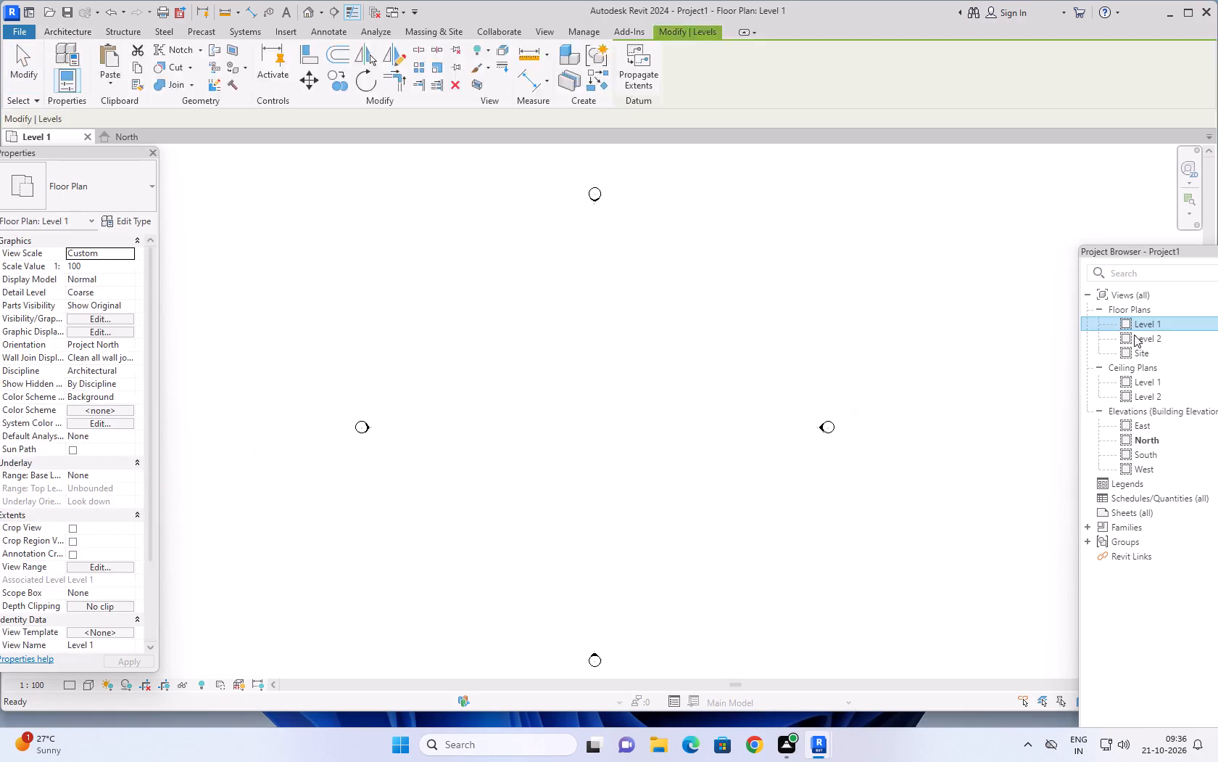
scroll(526, 359, "down", 1)
middle_click_drag(565, 366, 581, 351)
scroll(581, 351, "up", 2)
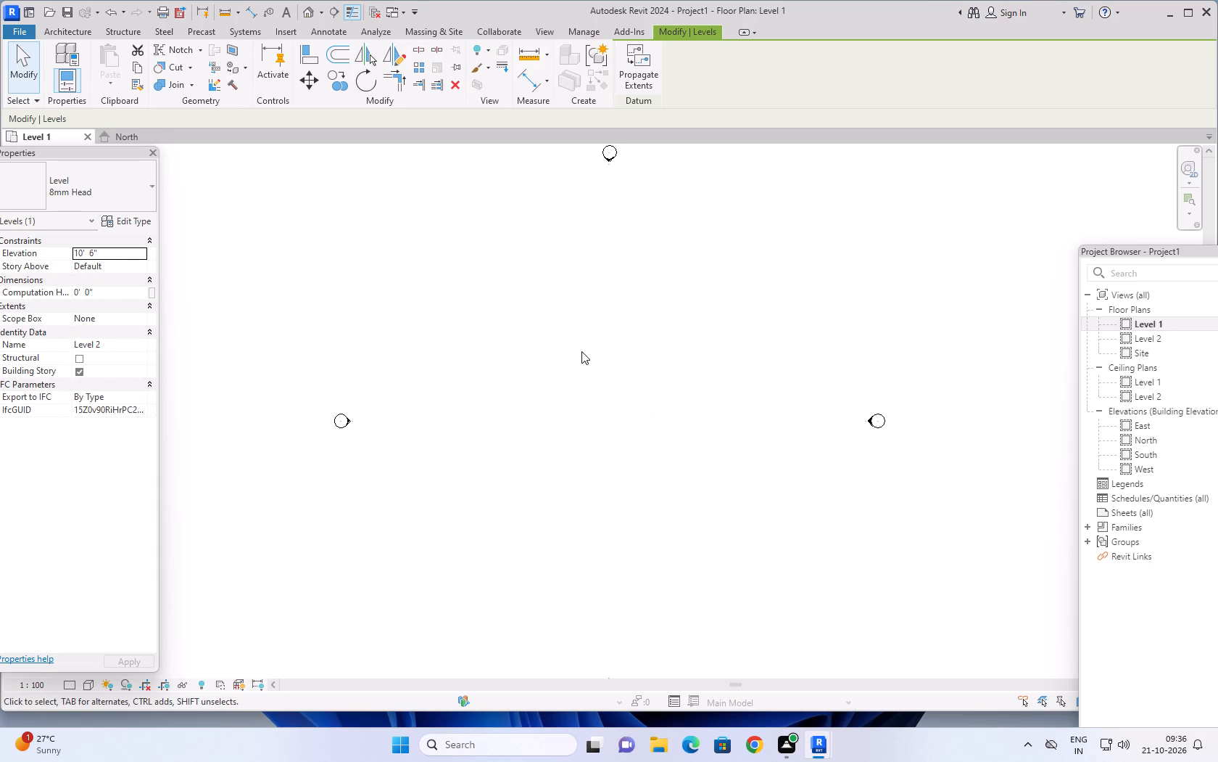
middle_click_drag(587, 351, 632, 374)
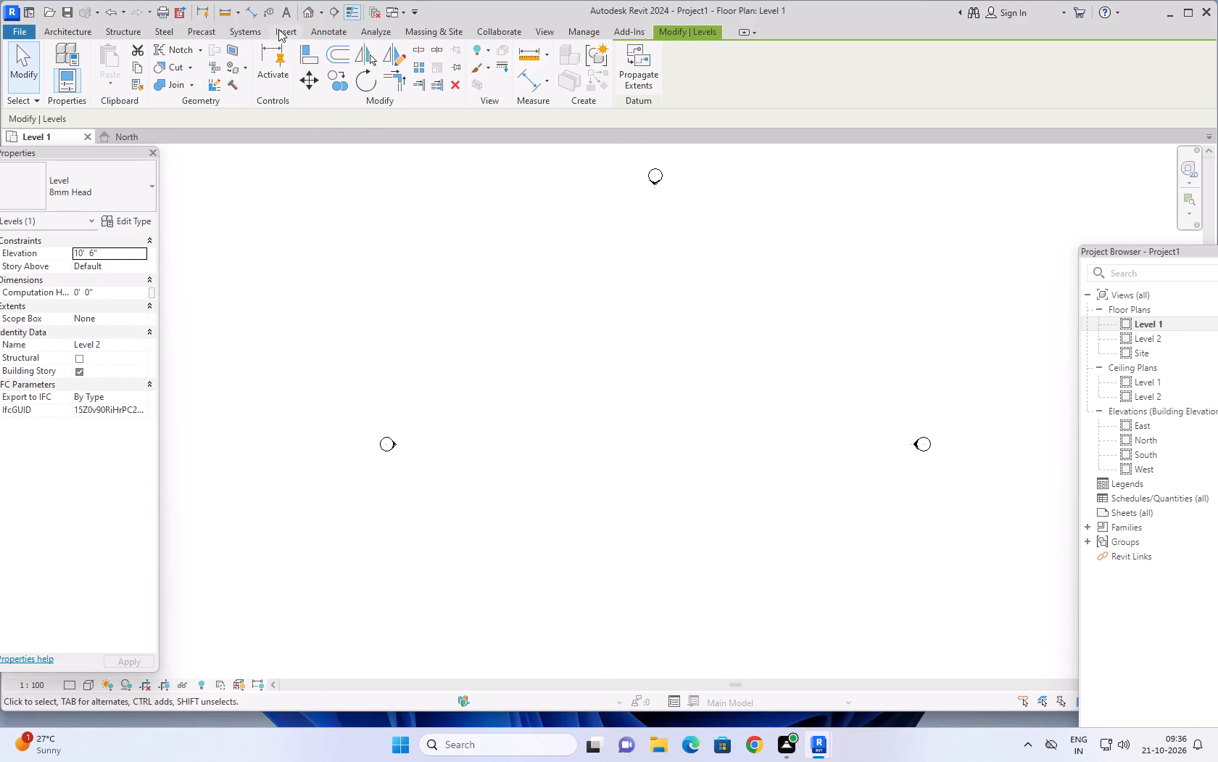
Start linking a Revit model into the Level 1 plan and browse the Documents folder for the file.
left_click(280, 29)
left_click(53, 65)
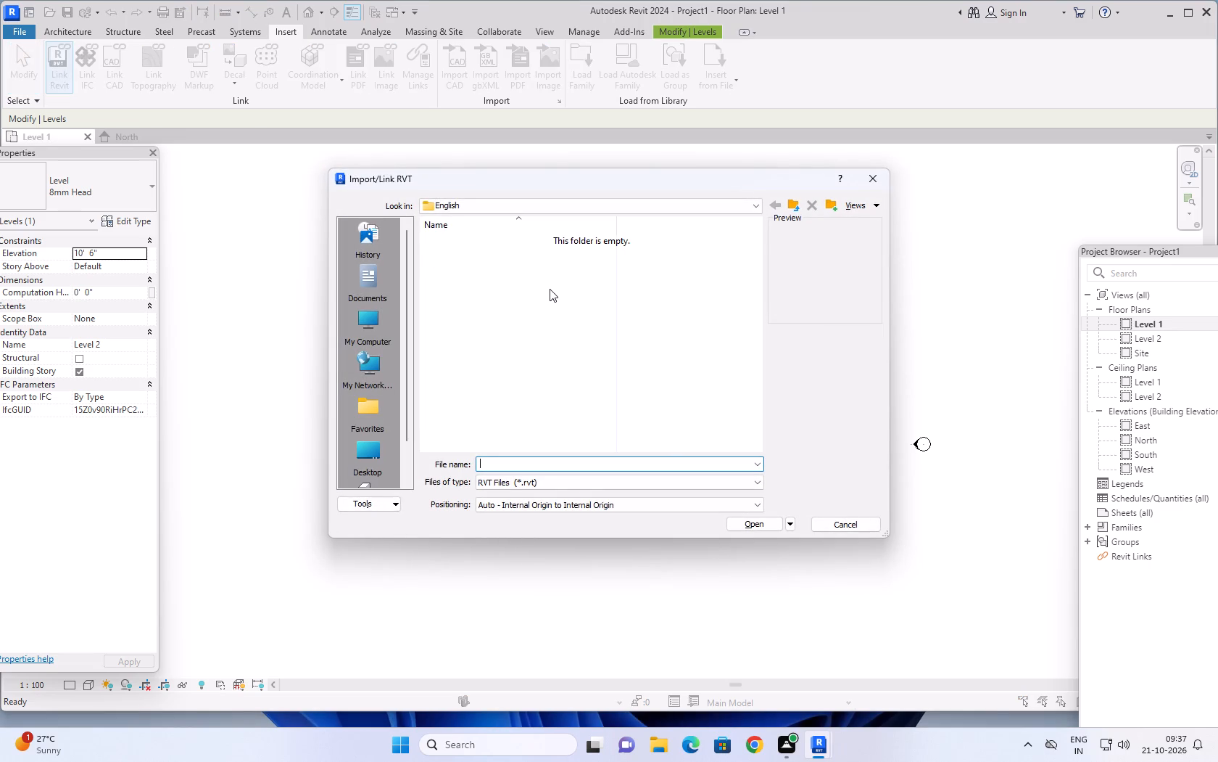
scroll(528, 314, "down", 1)
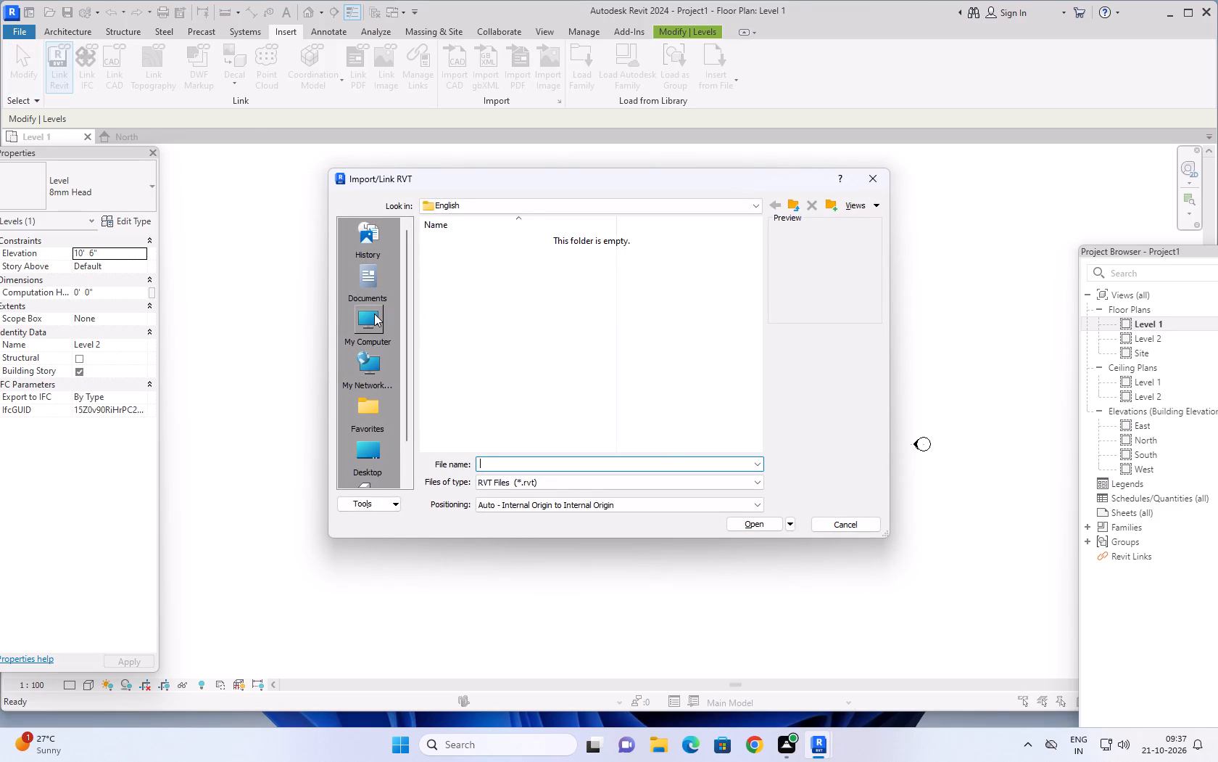
left_click(374, 314)
left_click(374, 279)
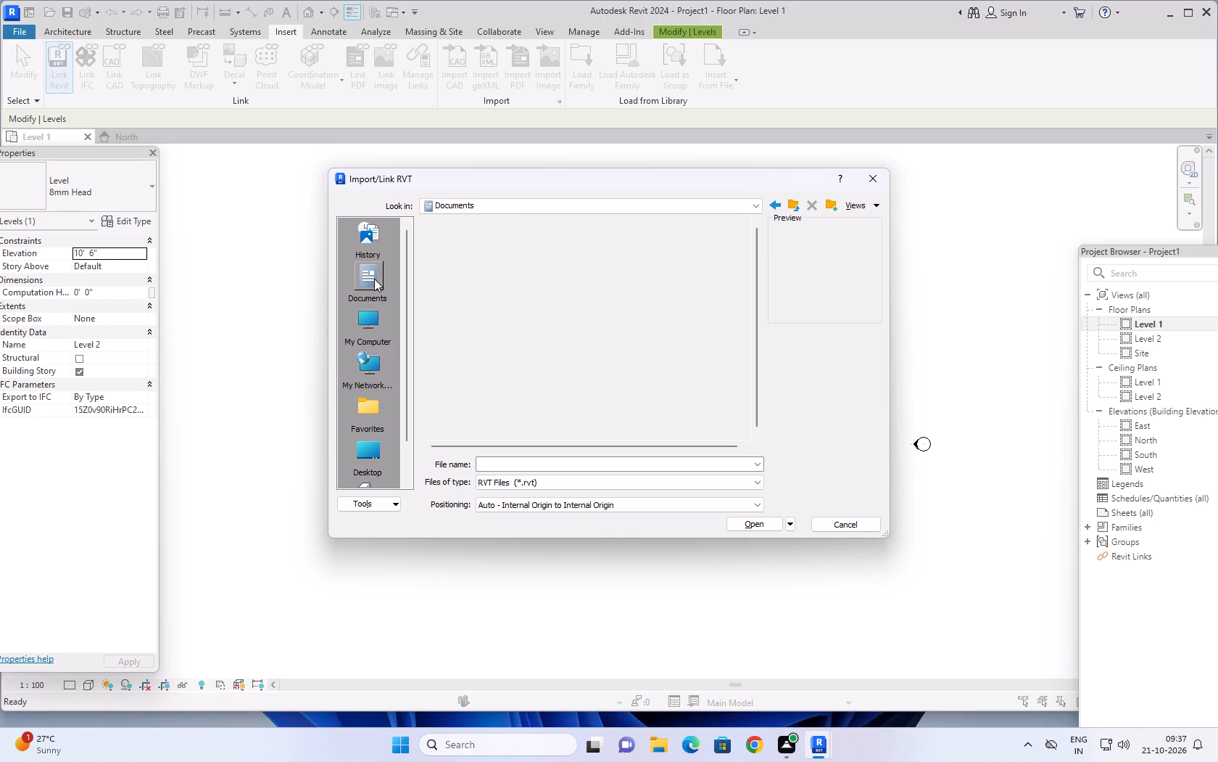
scroll(488, 334, "down", 7)
scroll(477, 324, "up", 2)
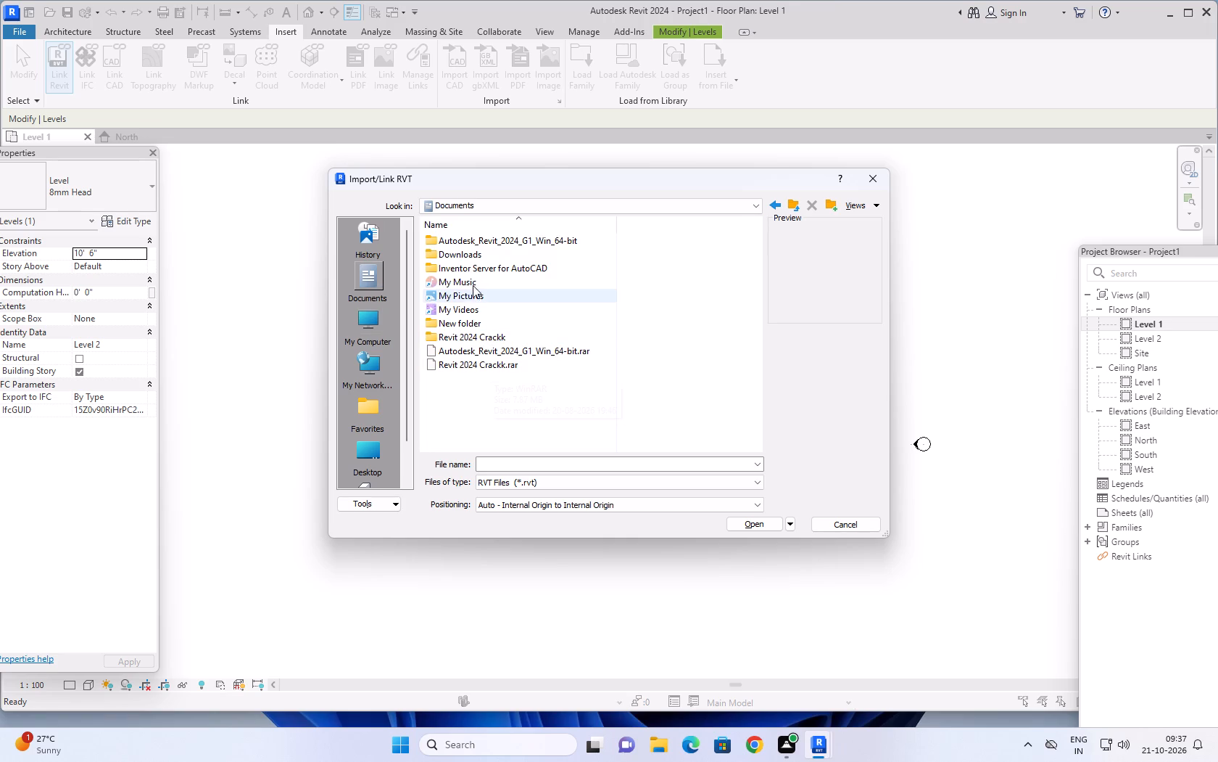
scroll(473, 285, "up", 2)
scroll(360, 342, "down", 5)
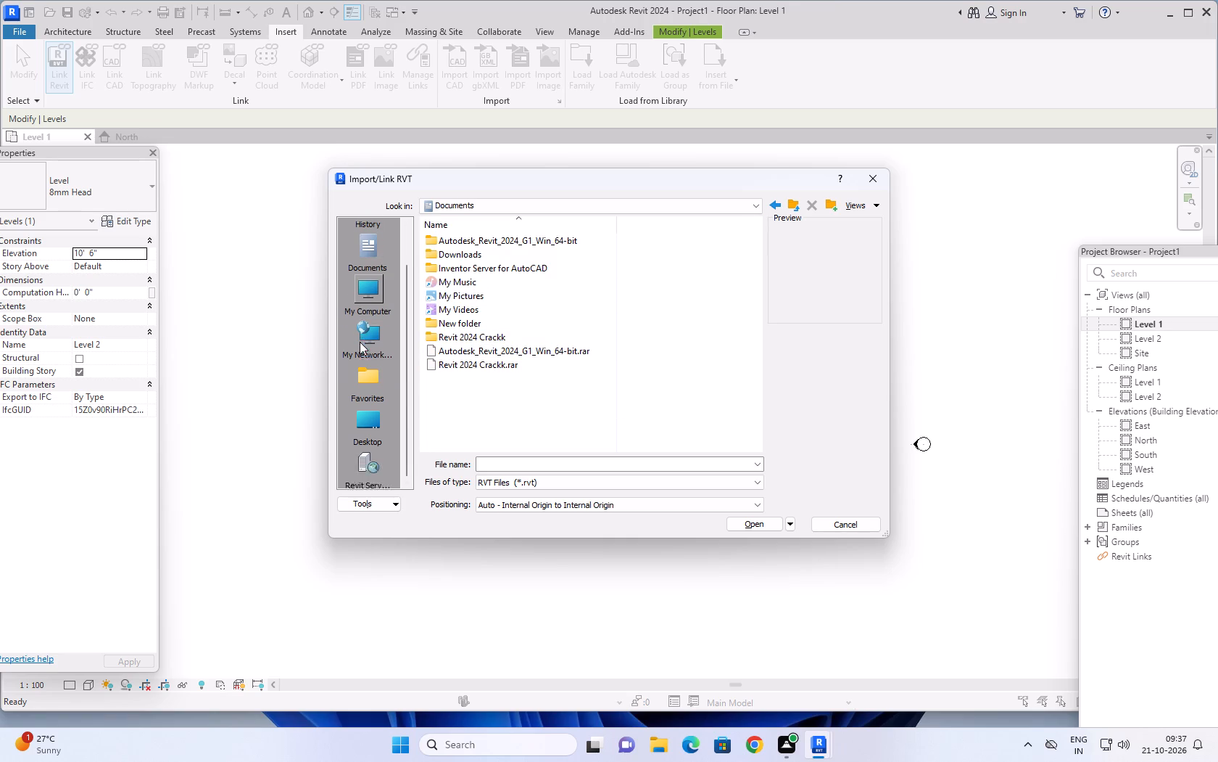
scroll(360, 341, "down", 6)
scroll(500, 288, "up", 5)
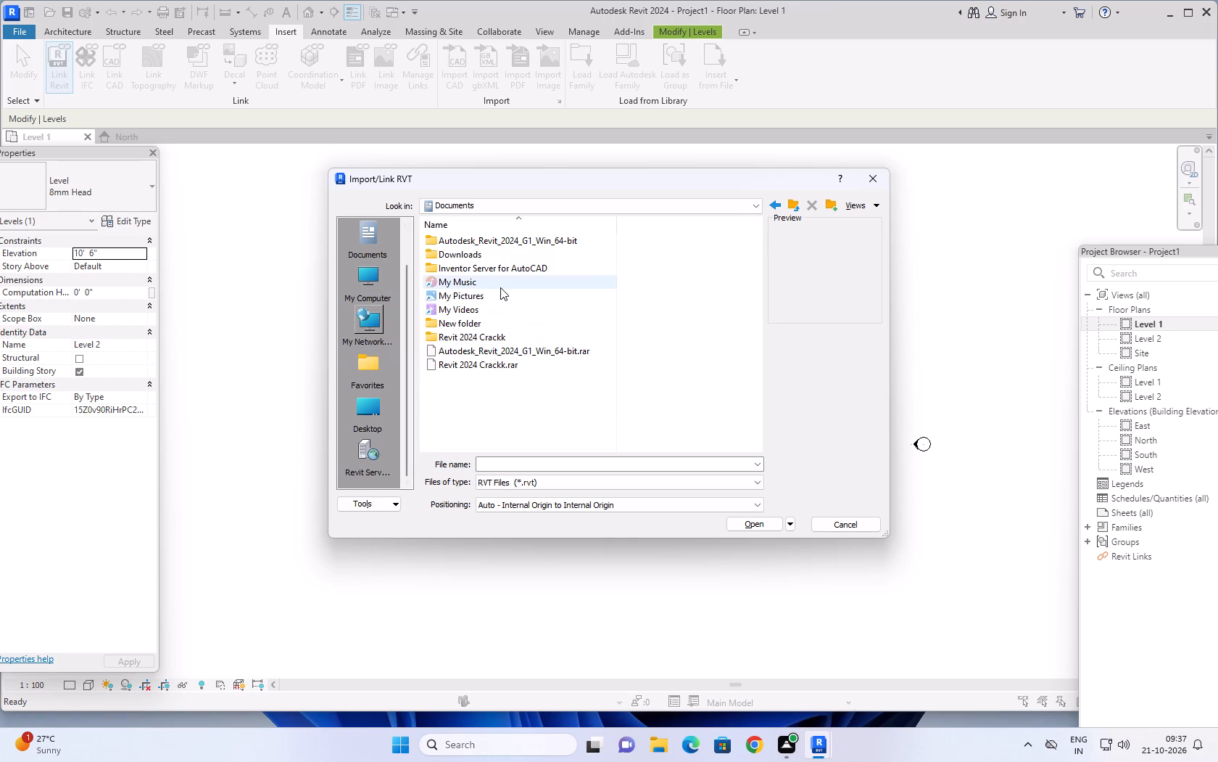
scroll(353, 304, "up", 5)
left_click(370, 274)
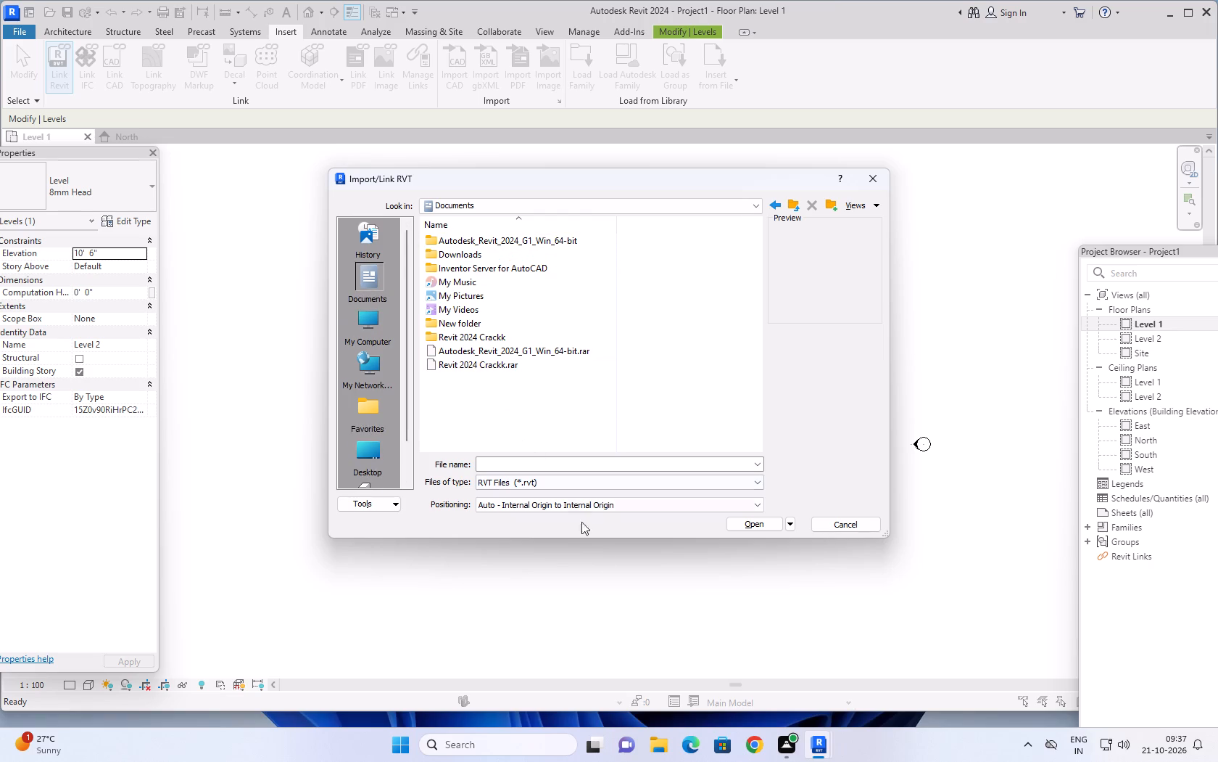
left_click(623, 589)
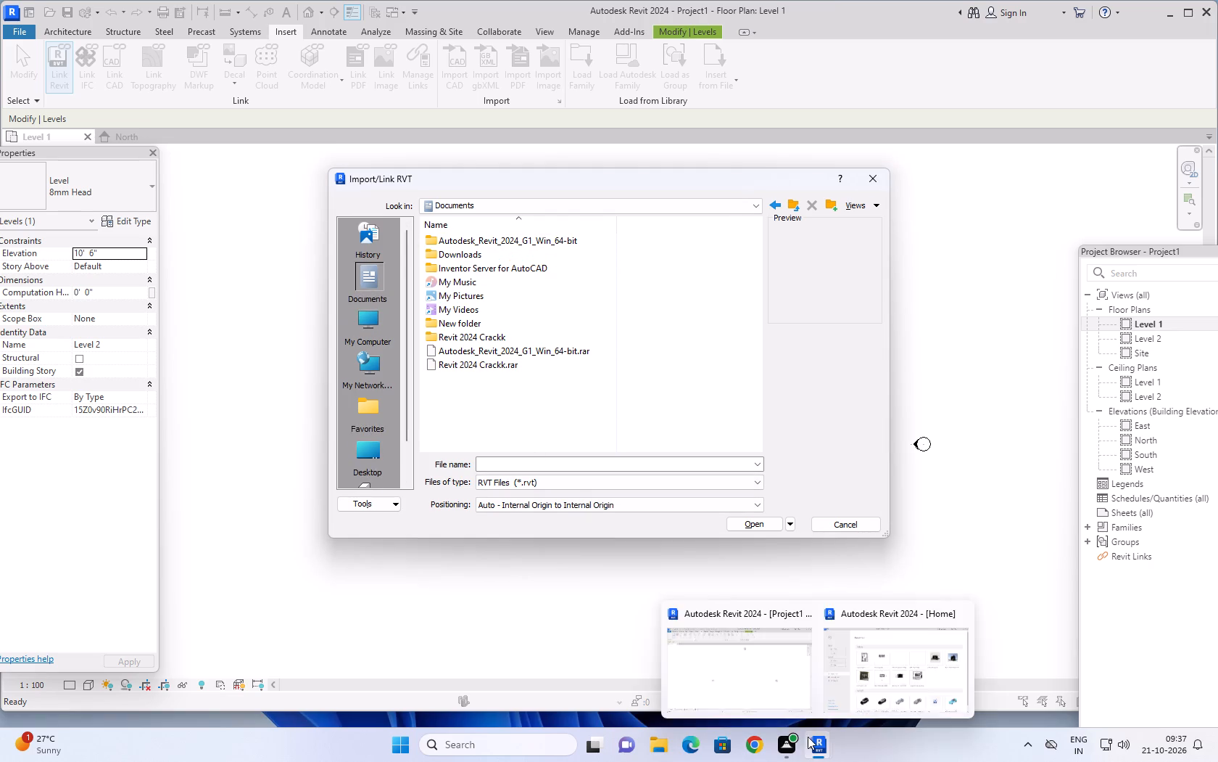
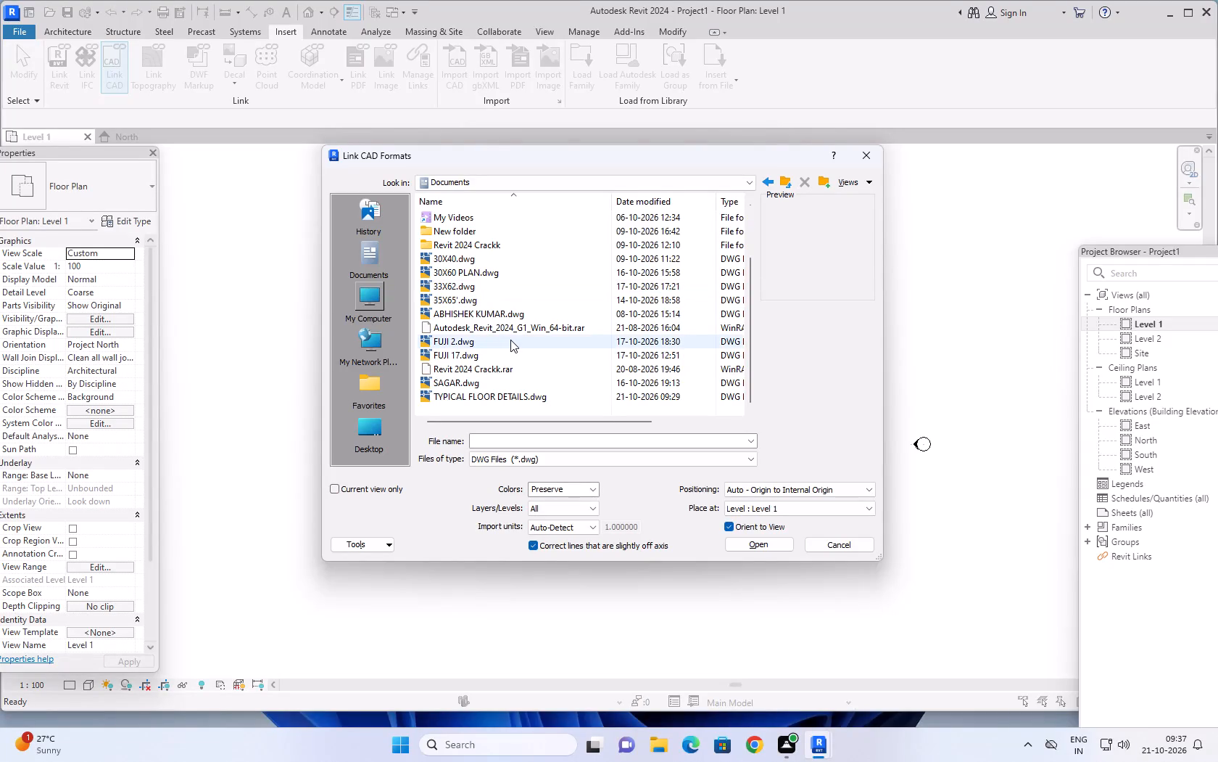
Link the CAD file TYPICAL FLOOR DETAILS.dwg from Documents into the Level 1 plan, positioned Auto - Center to Center.
scroll(510, 343, "down", 4)
left_click(372, 255)
left_click(372, 260)
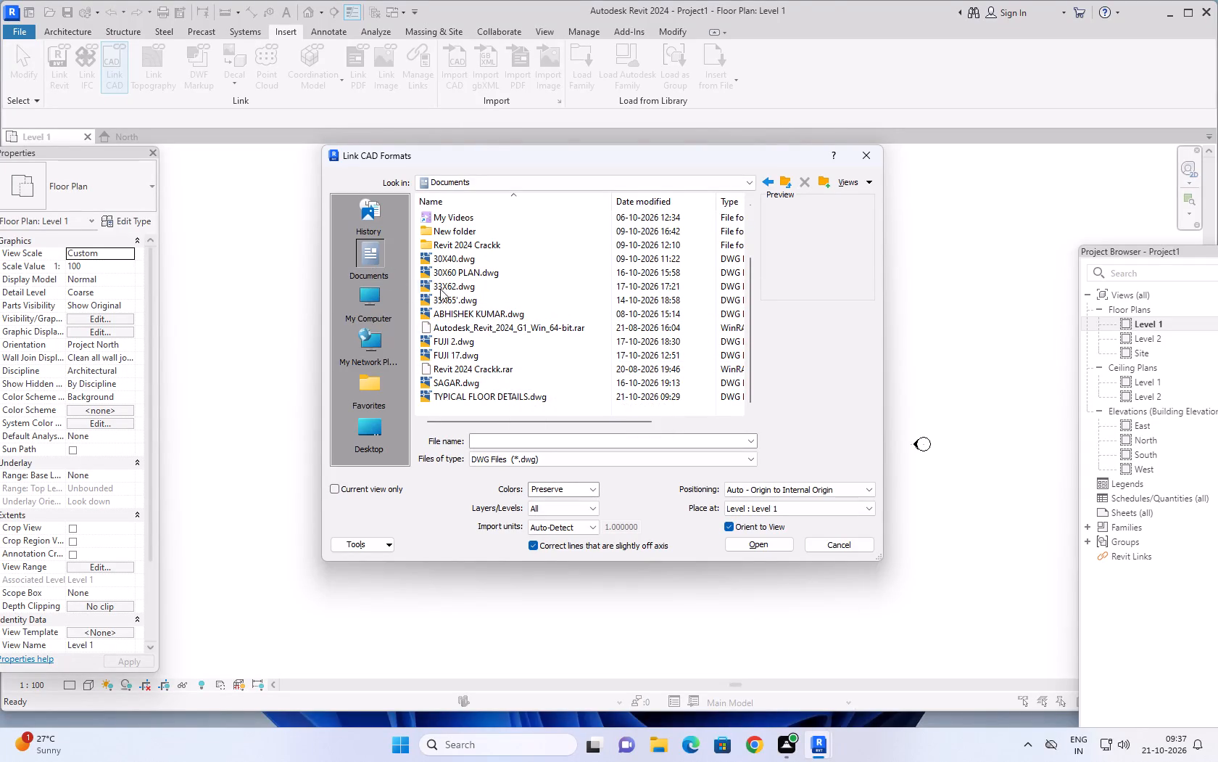
scroll(492, 292, "down", 6)
scroll(507, 340, "up", 6)
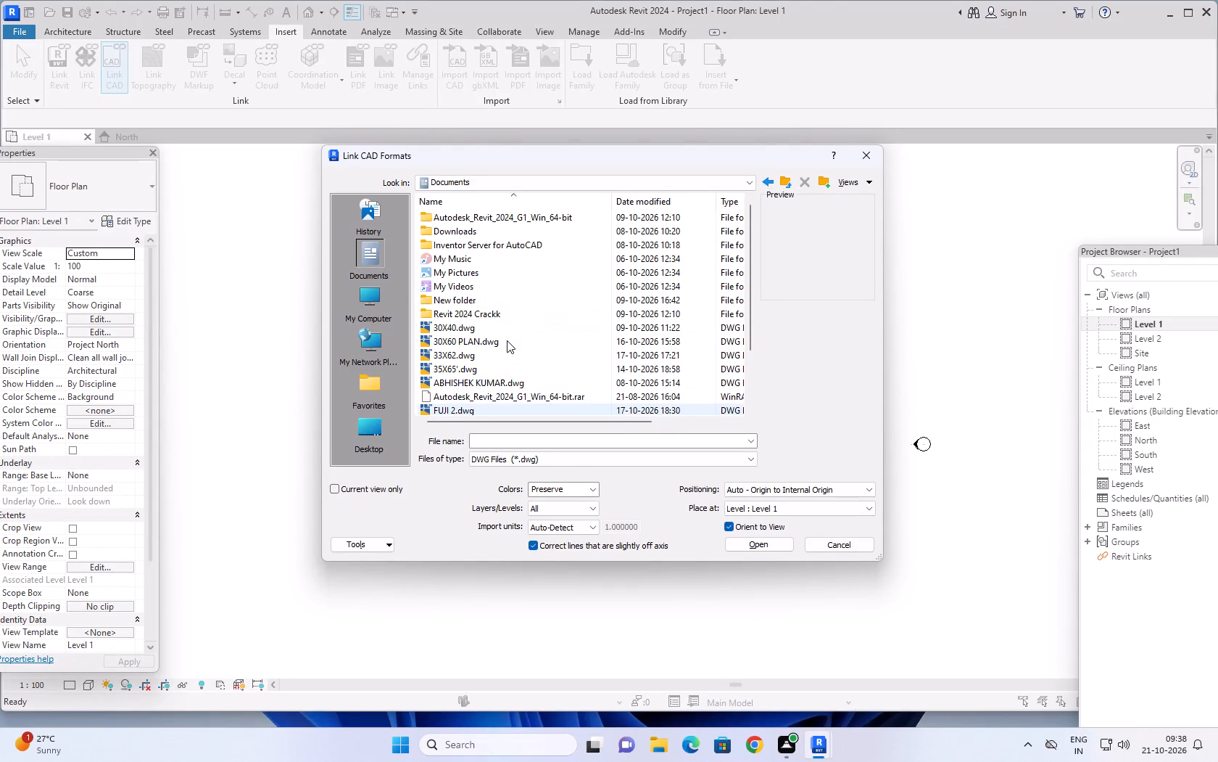
scroll(507, 340, "down", 4)
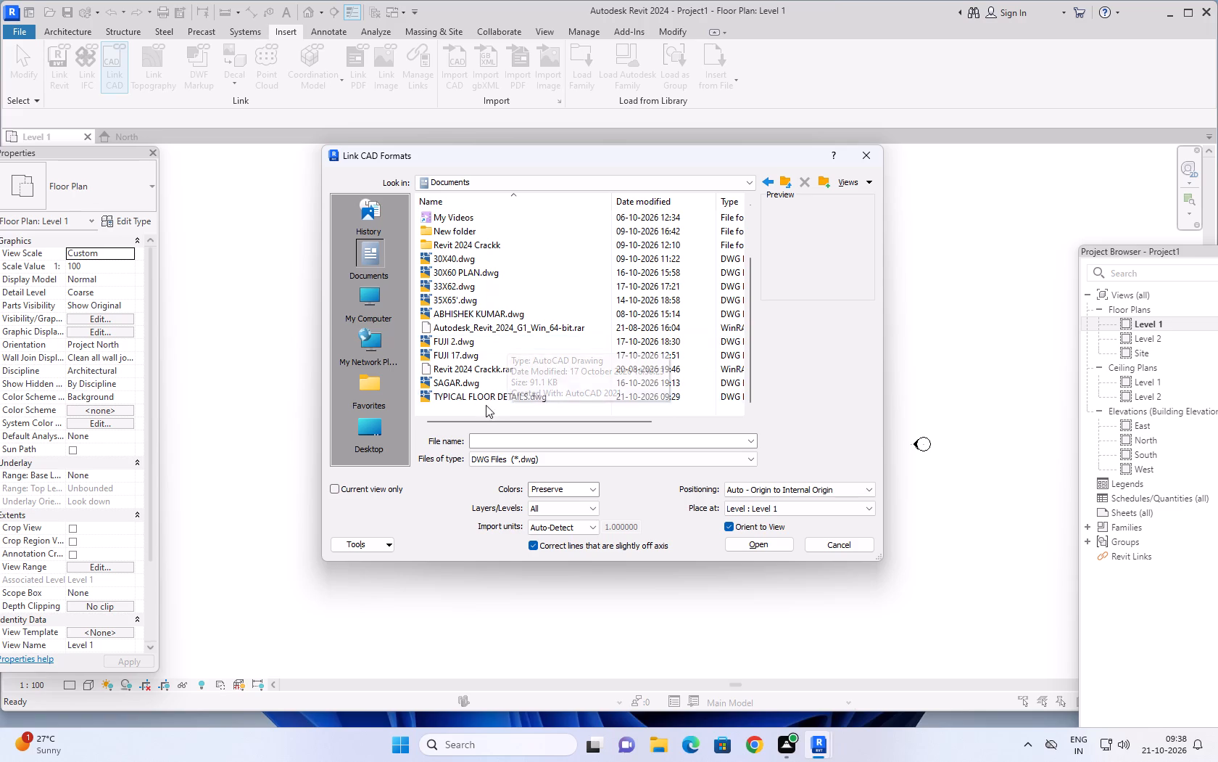
left_click(492, 396)
left_click(848, 487)
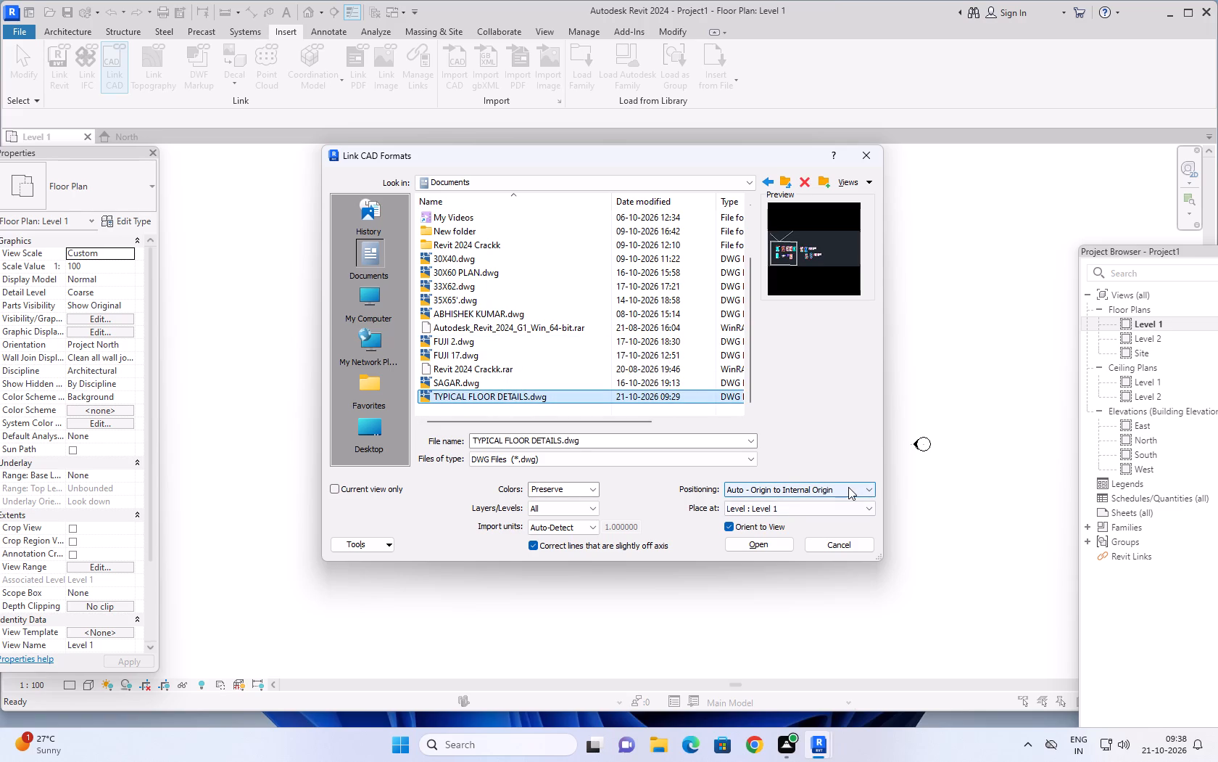
left_click(811, 505)
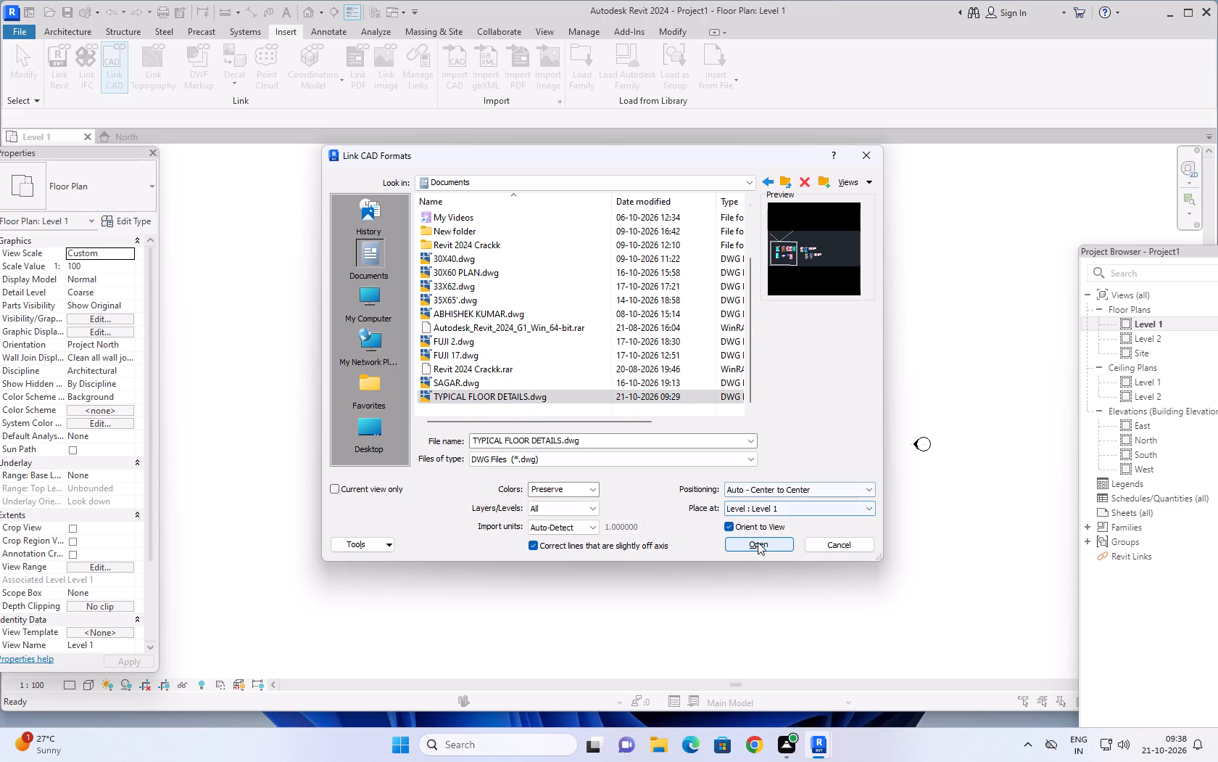
left_click(768, 544)
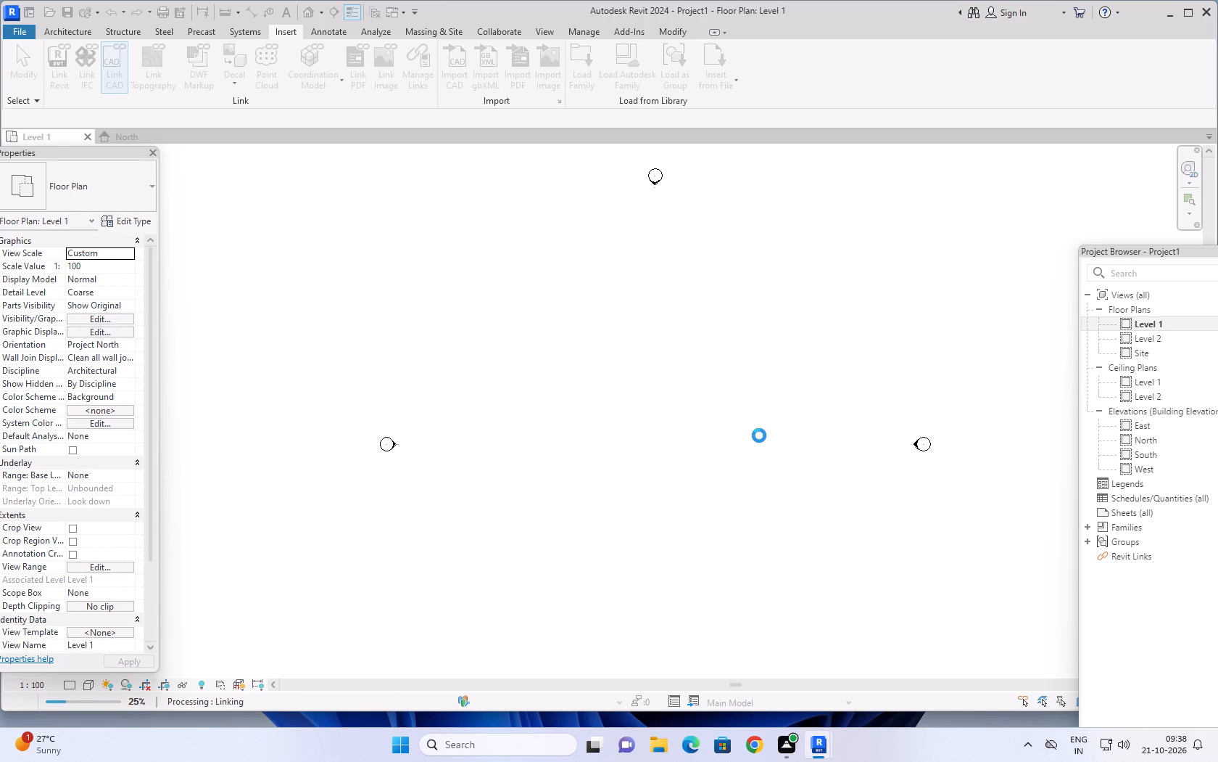
scroll(759, 435, "down", 1)
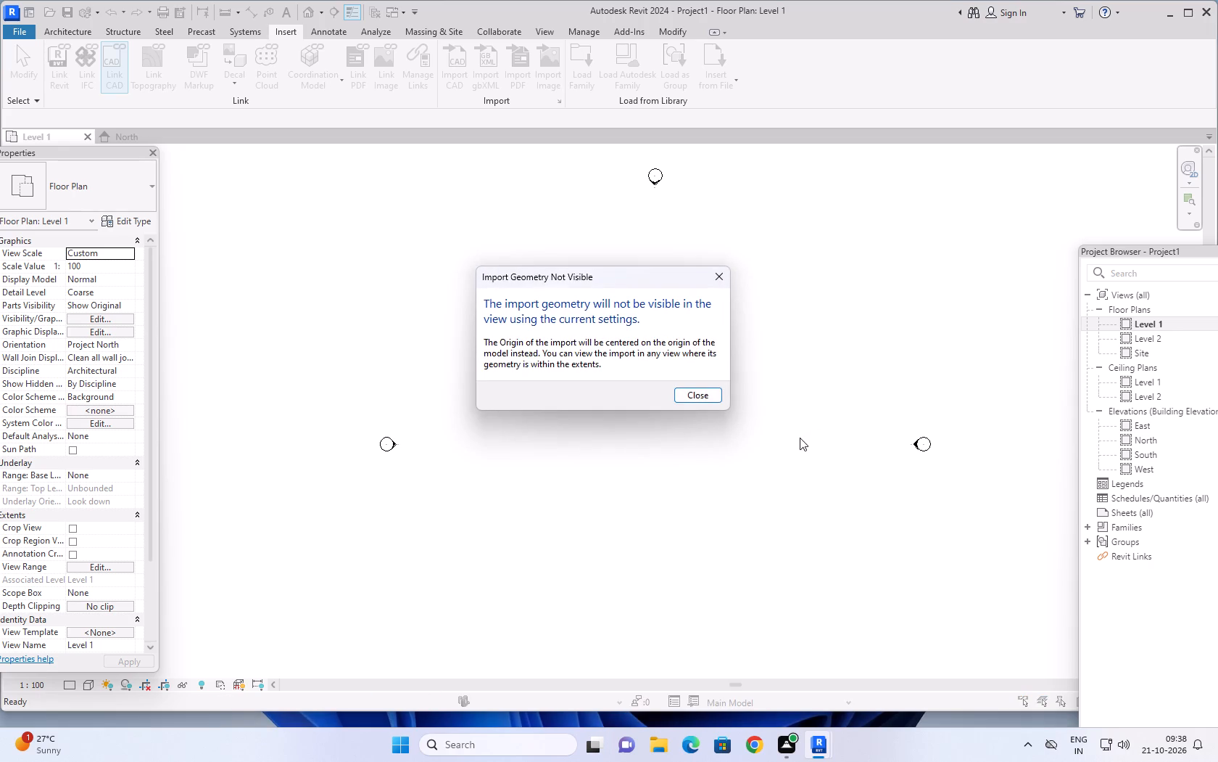
left_click(700, 390)
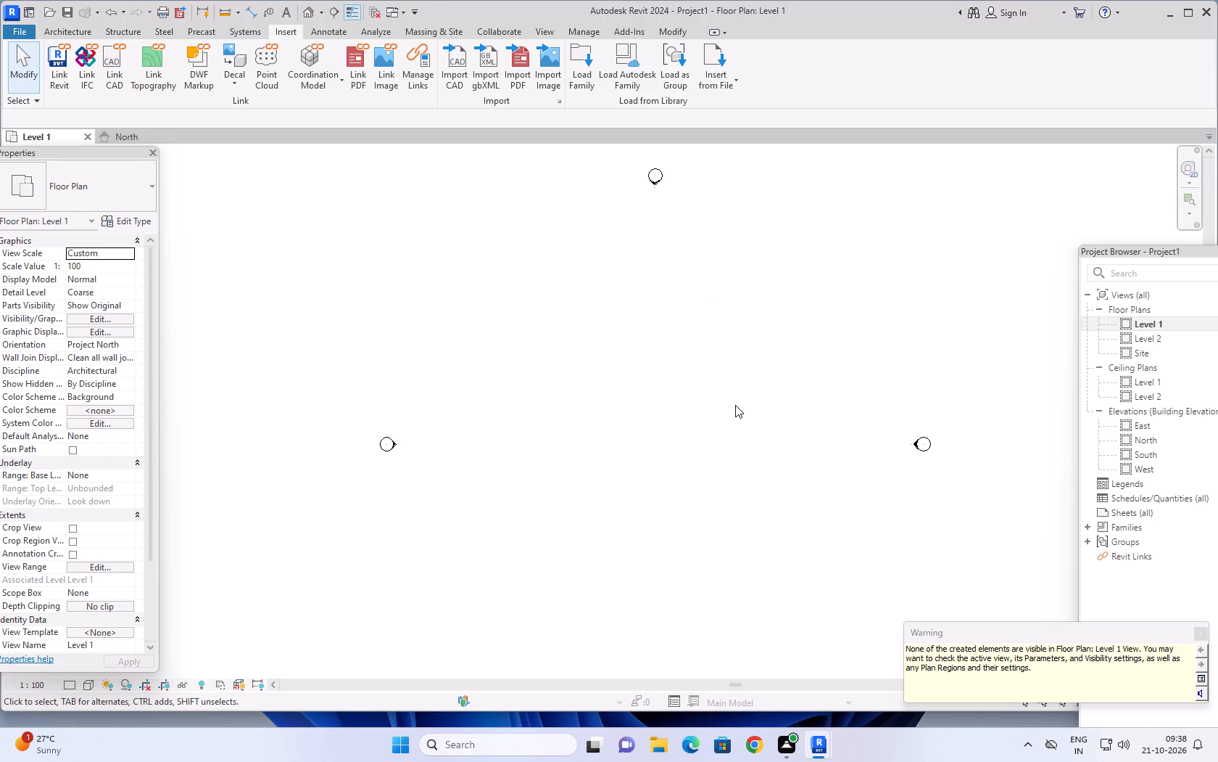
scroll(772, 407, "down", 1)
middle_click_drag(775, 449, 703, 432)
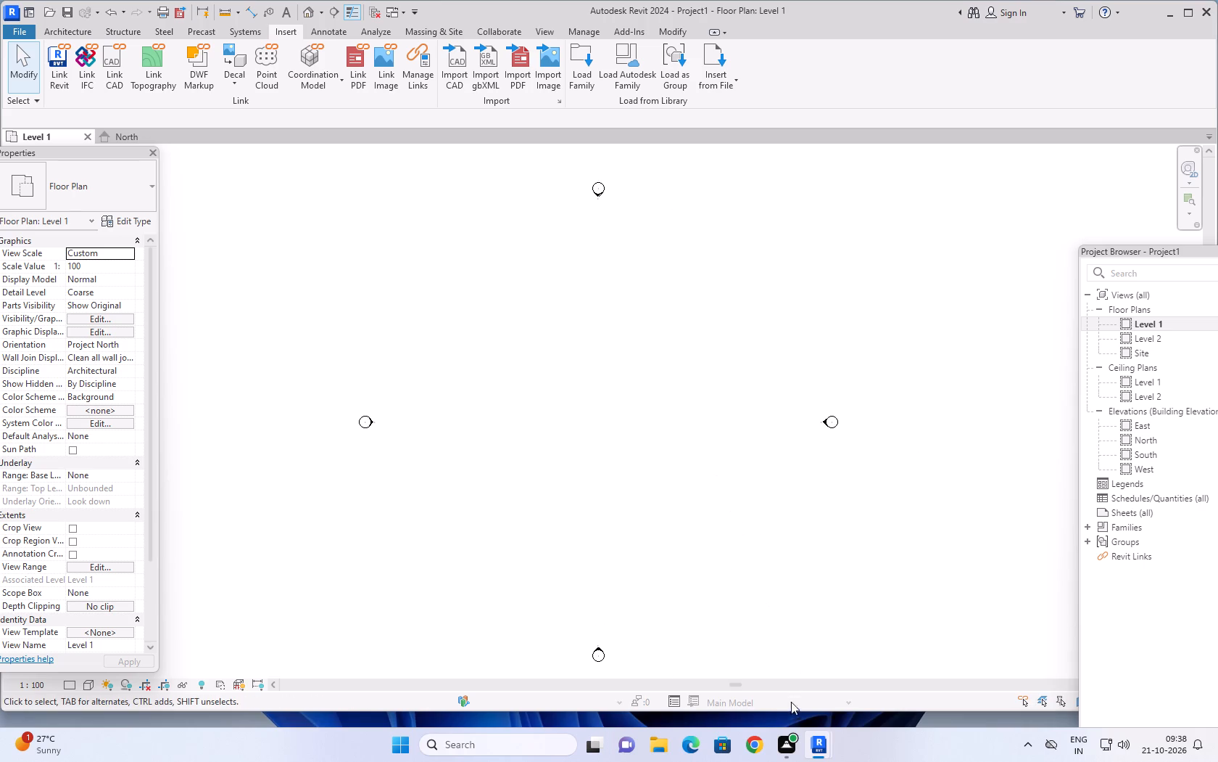
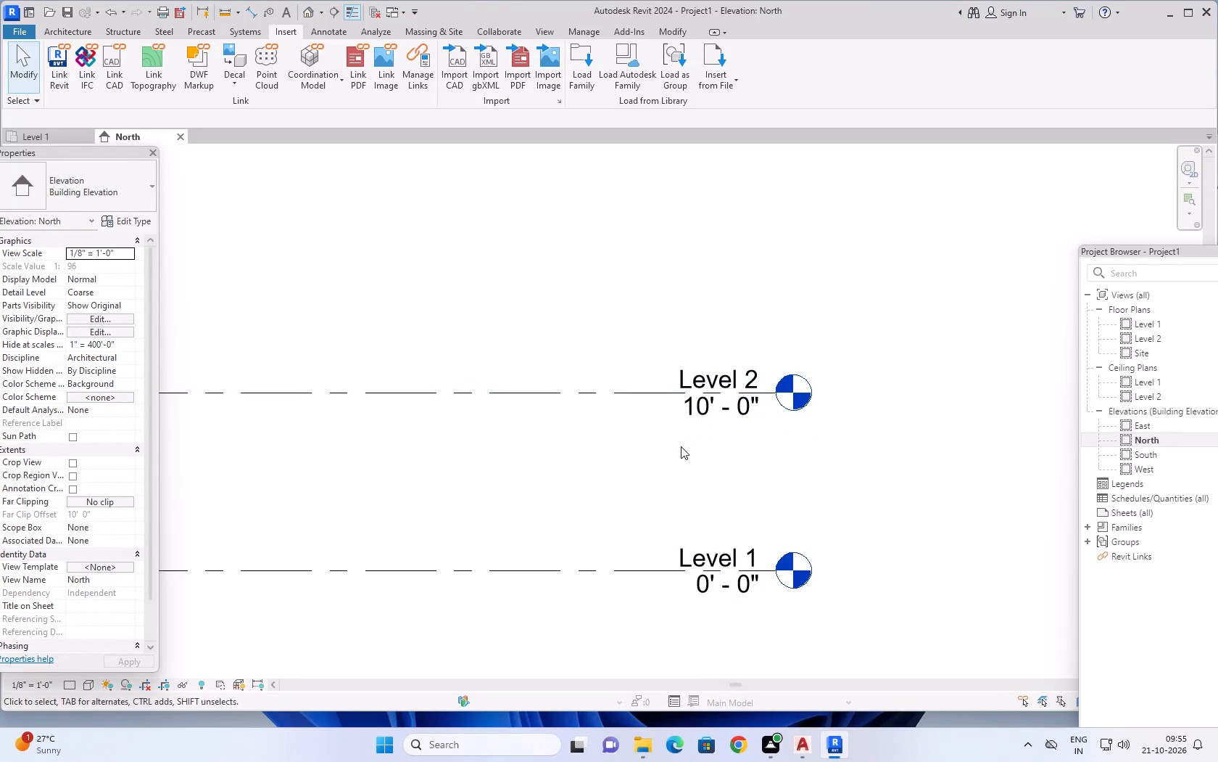
Set the elevation of Level 2 to 10'6" in the North elevation.
key("Escape")
key("Escape")
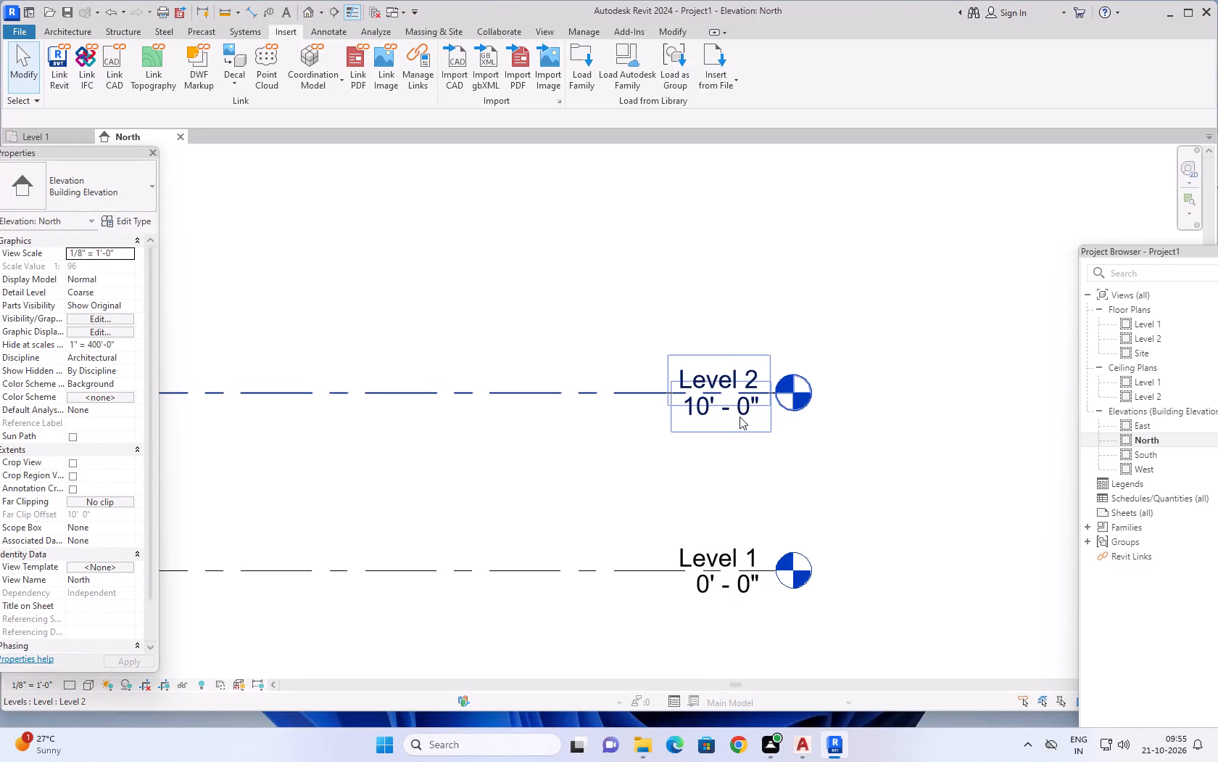
left_click(740, 415)
double_click(748, 409)
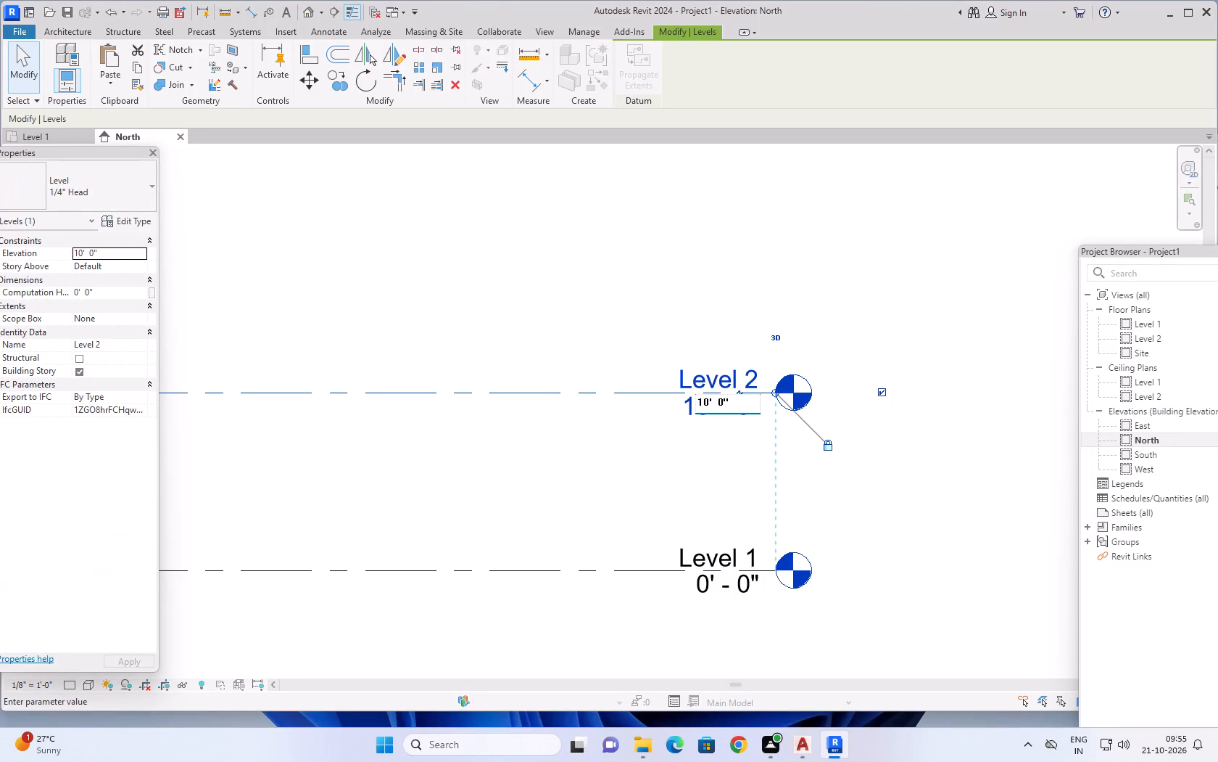
key("BackSpace")
key("BackSpace")
key("BackSpace")
key("BackSpace")
key("BackSpace")
key("BackSpace")
key("BackSpace")
key("BackSpace")
key("BackSpace")
key("BackSpace")
key("BackSpace")
key("BackSpace")
key("BackSpace")
key("BackSpace")
key("BackSpace")
type("10'6")
key("shift+quotedbl")
key("Return")
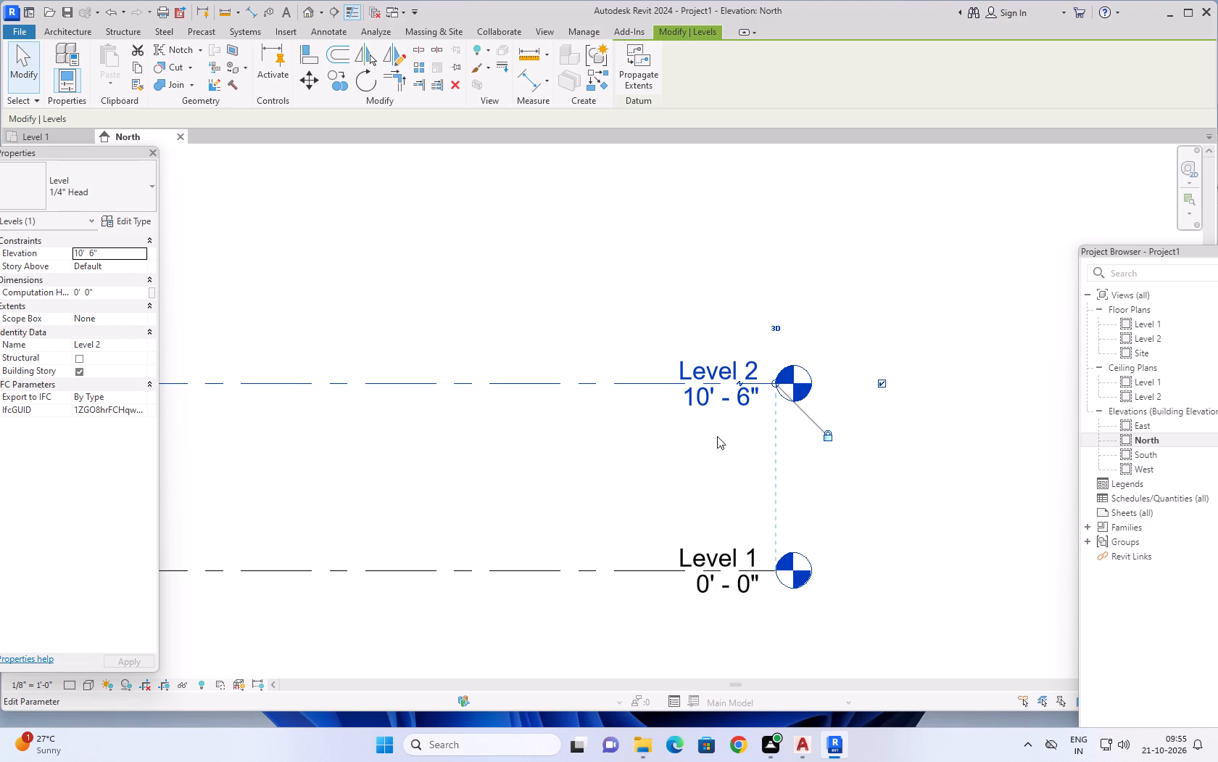
Add a new level above Level 2 with the Level tool, picking the Level 2 line with an offset of 10'6".
scroll(876, 305, "down", 2)
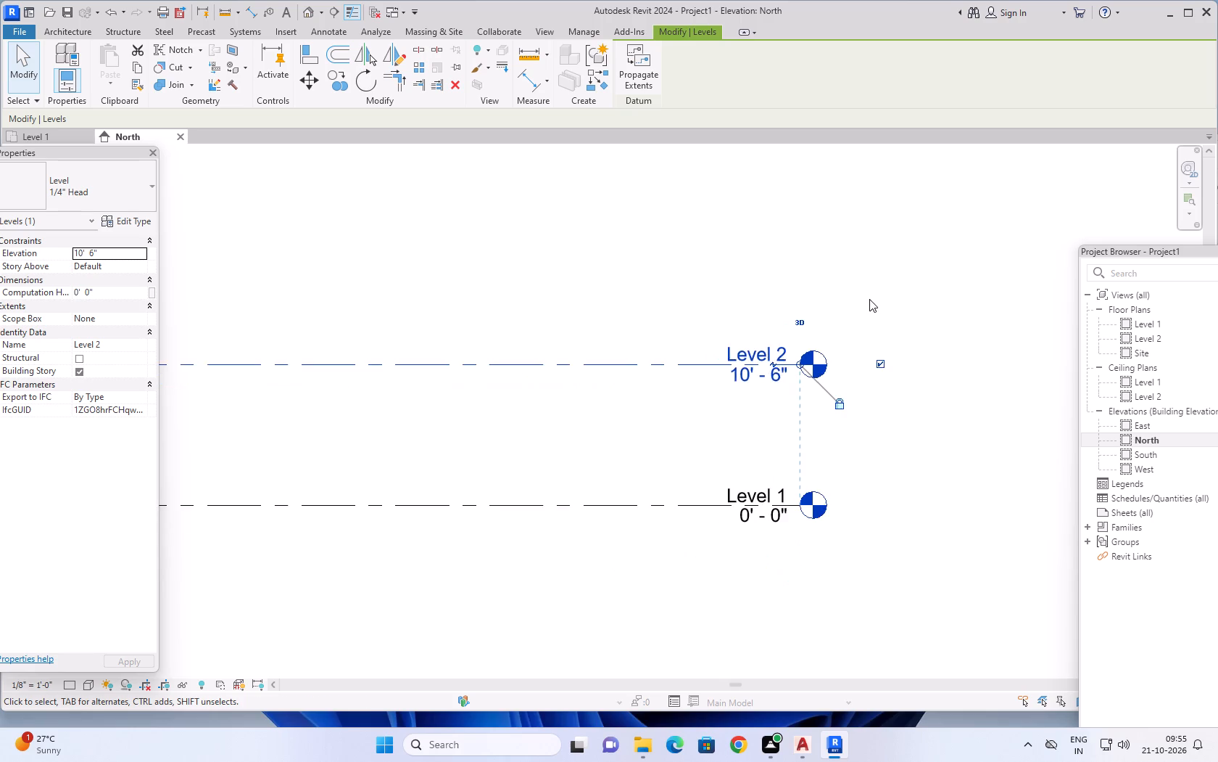
middle_click_drag(869, 299, 903, 329)
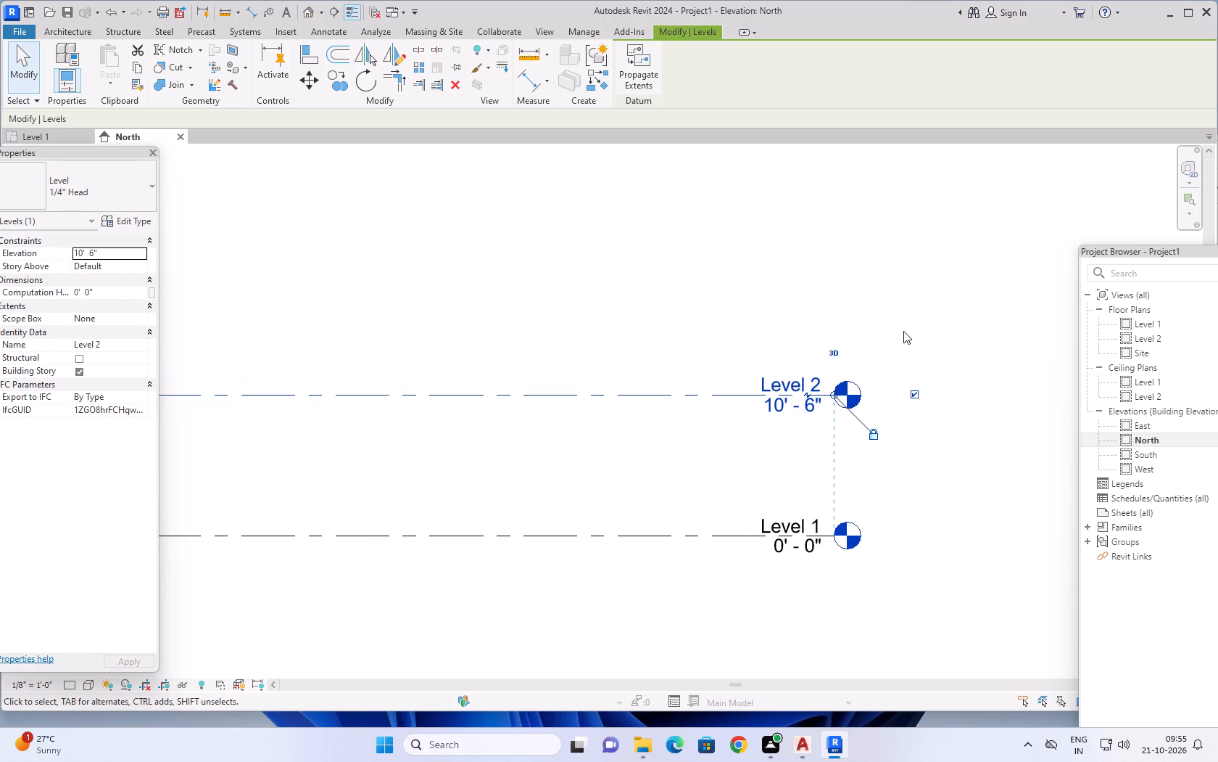
scroll(757, 380, "up", 1)
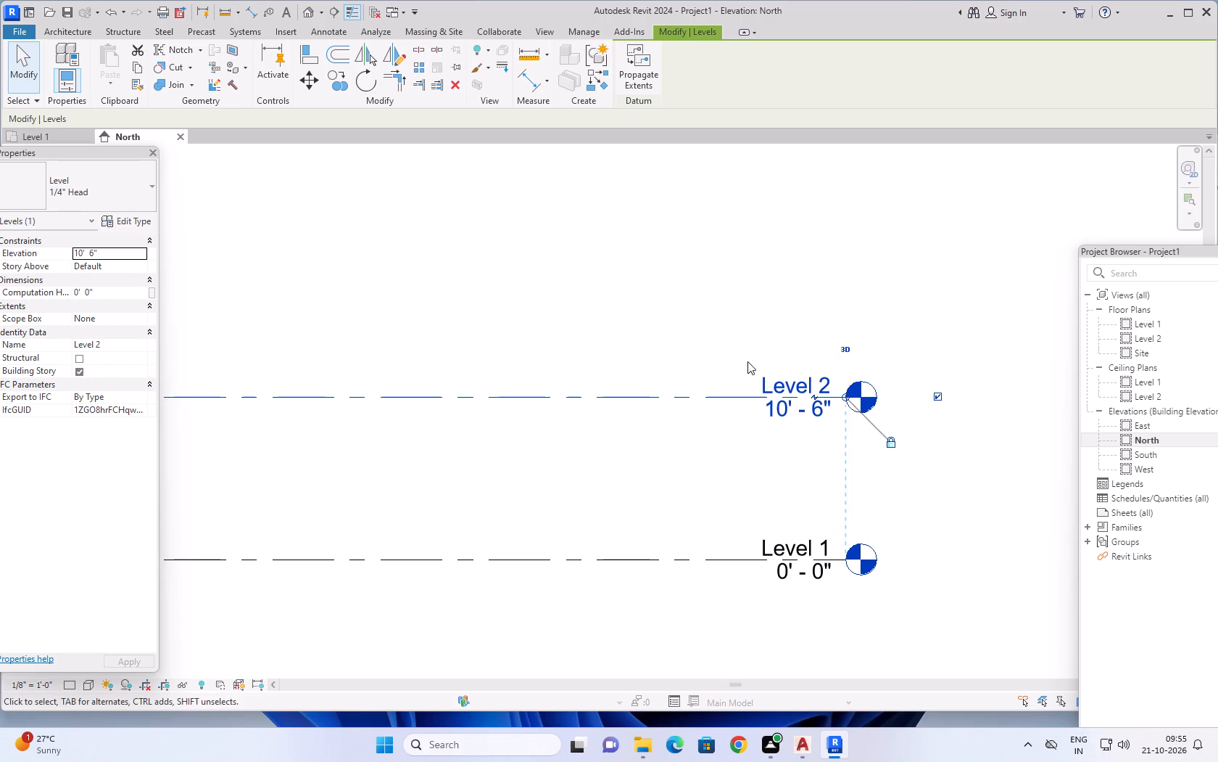
left_click(21, 30)
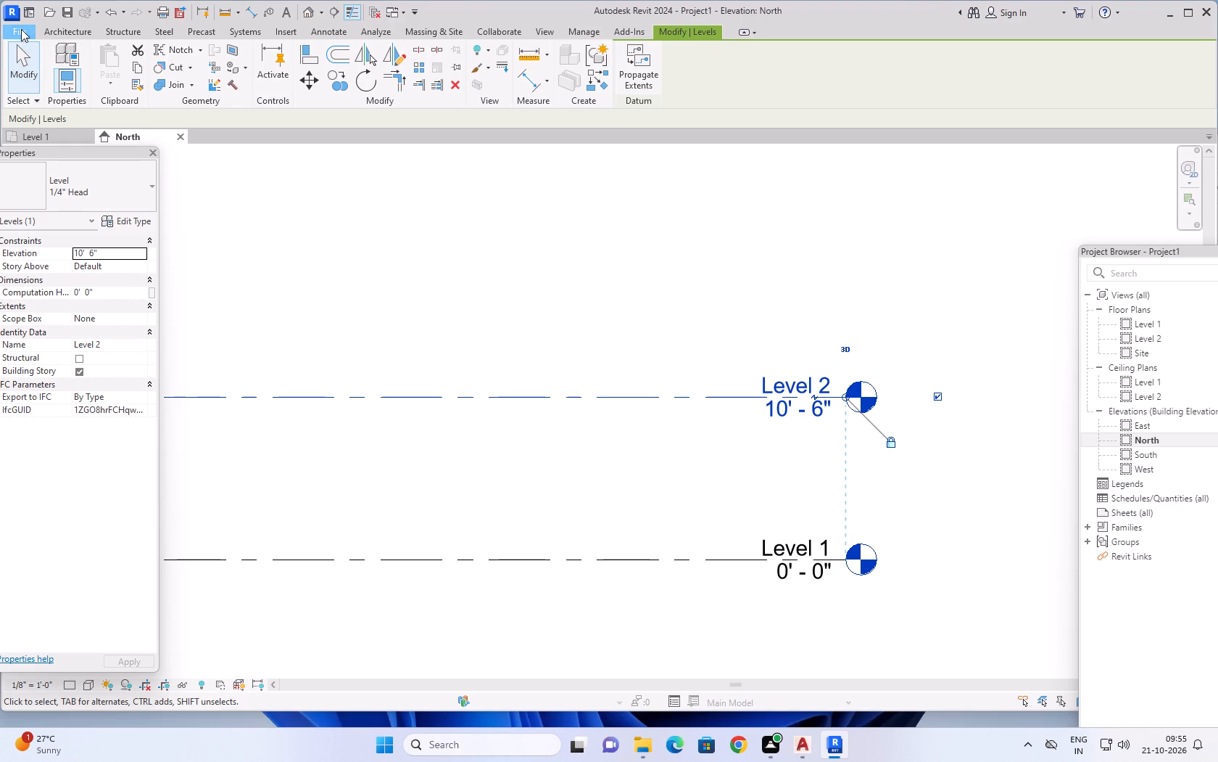
left_click(17, 28)
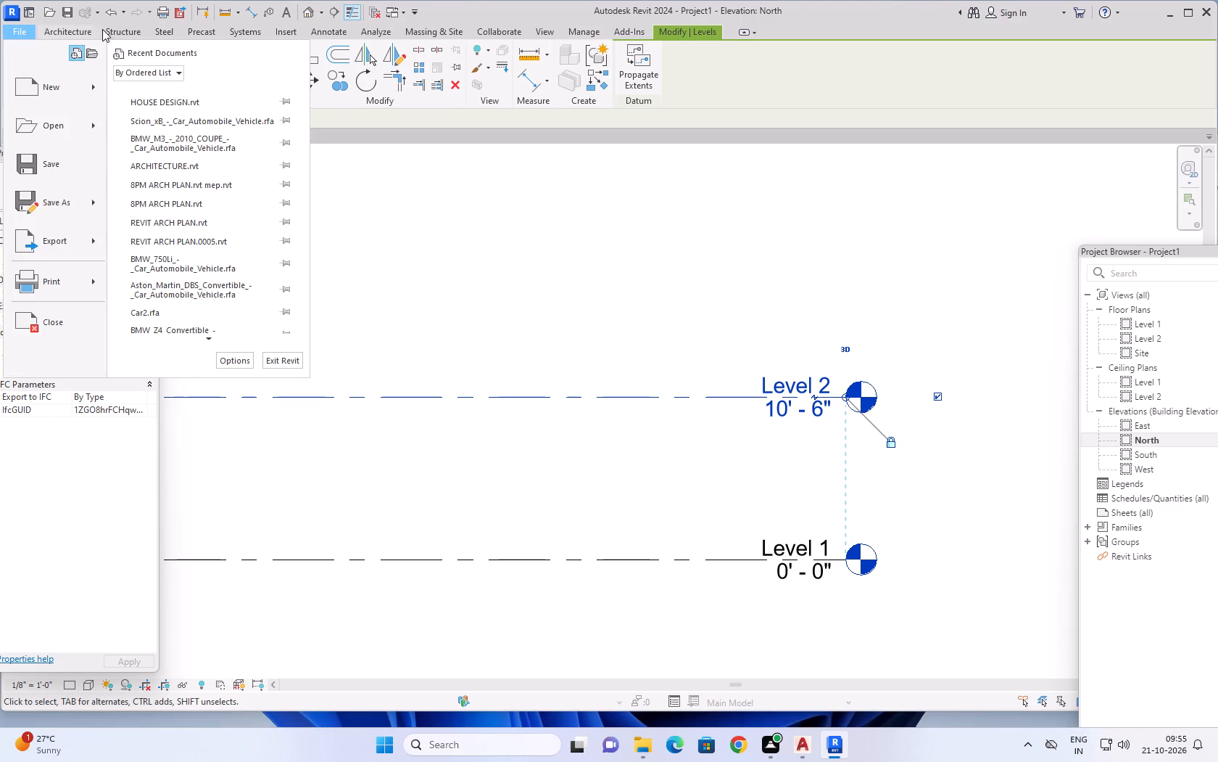
left_click(54, 27)
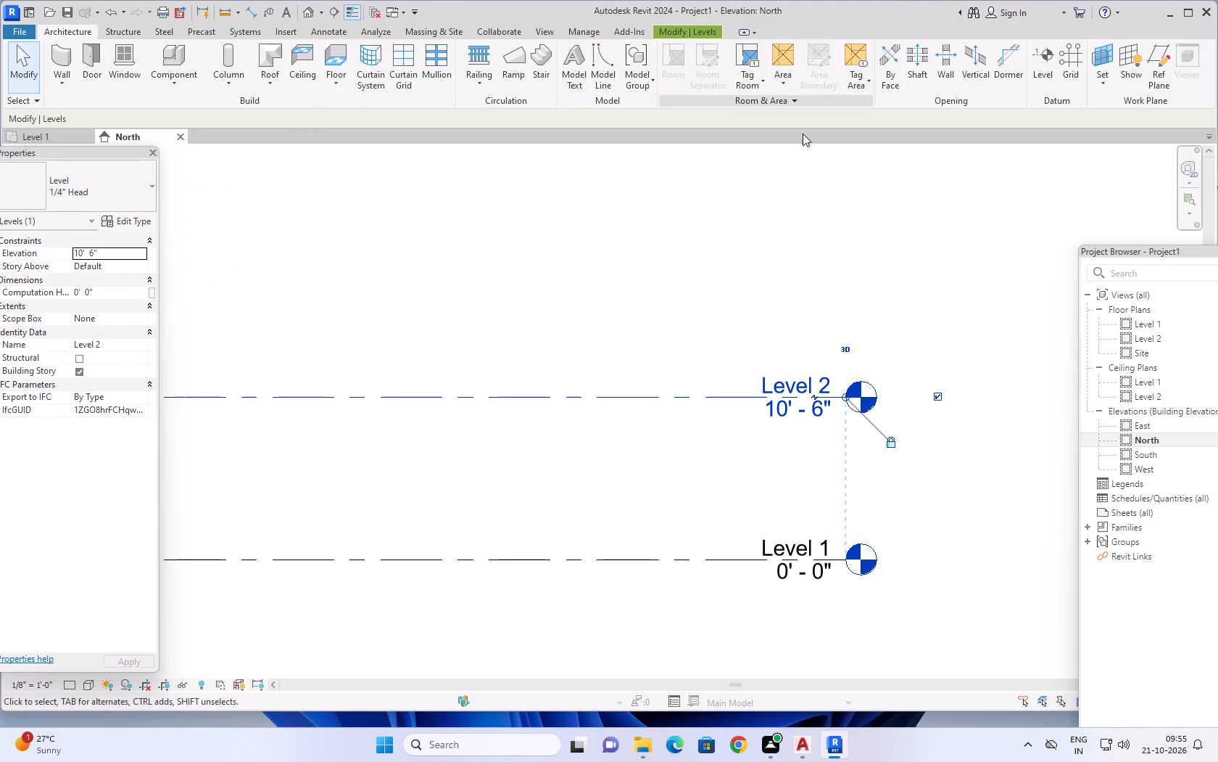
left_click(1040, 64)
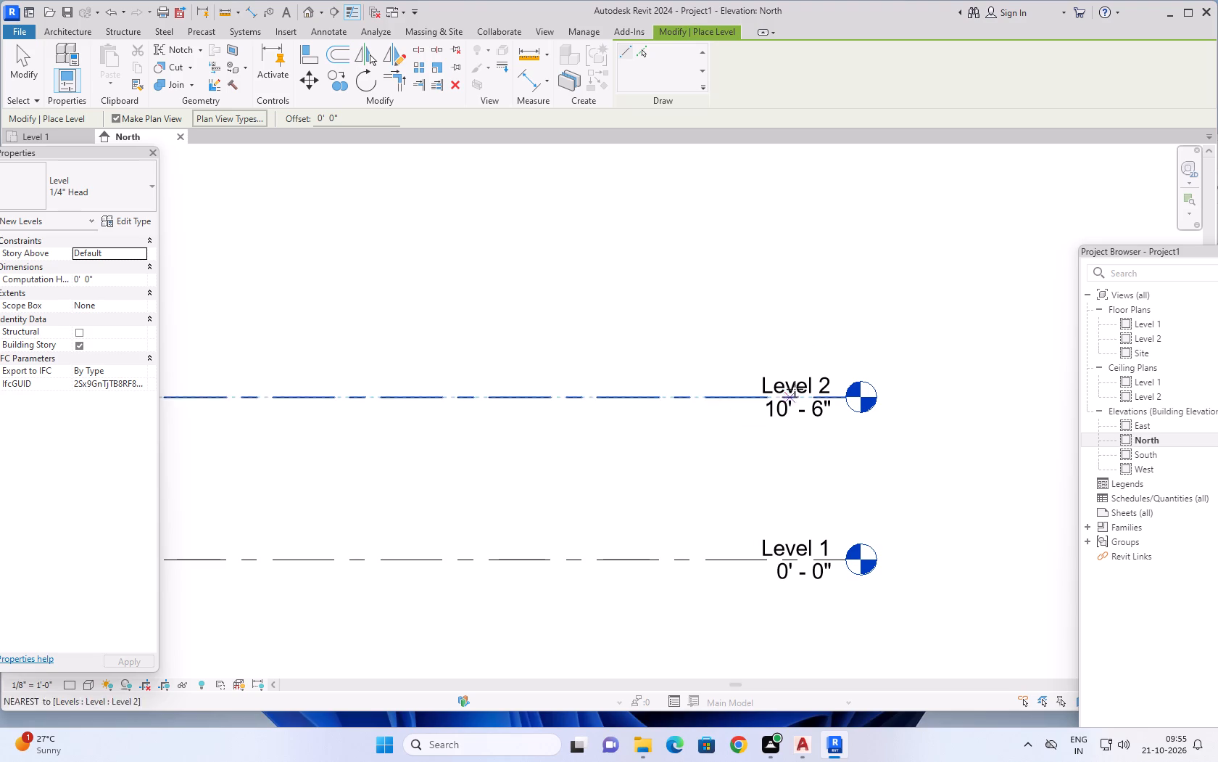
scroll(797, 406, "up", 4)
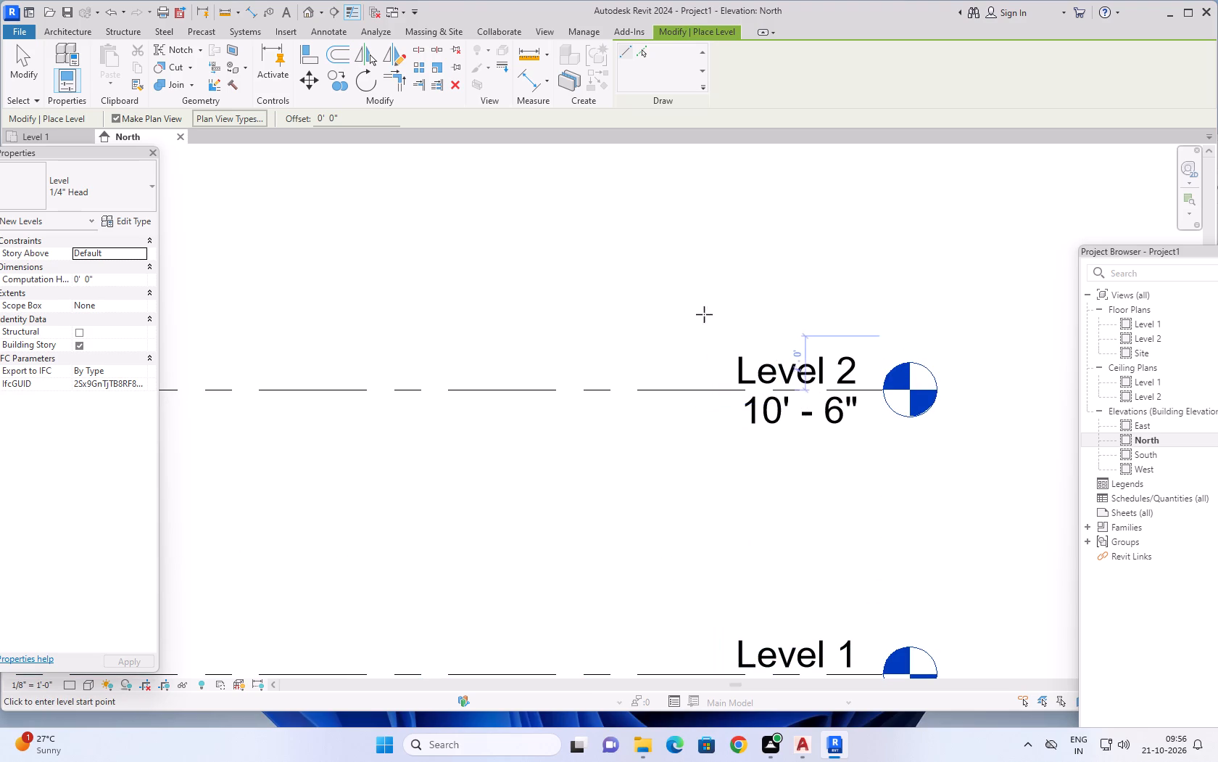
left_click(342, 115)
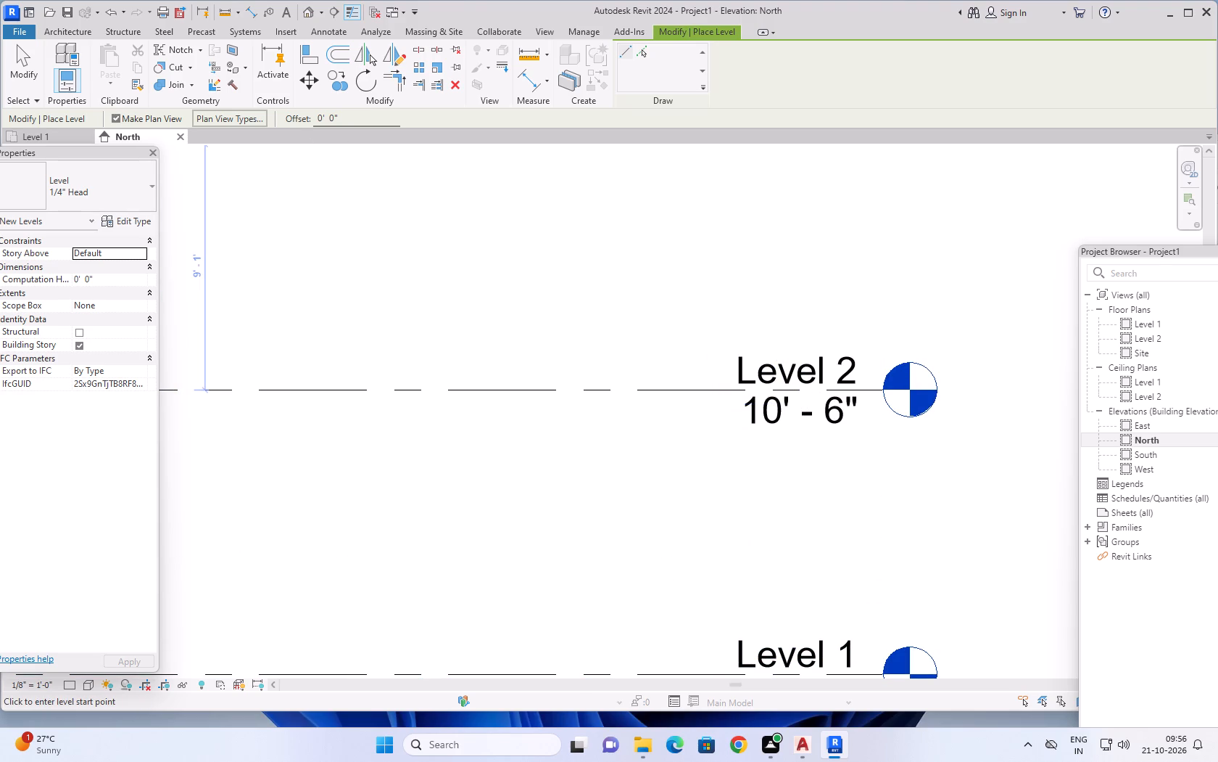
key("BackSpace")
key("BackSpace")
key("BackSpace")
key("BackSpace")
key("BackSpace")
key("BackSpace")
key("BackSpace")
key("BackSpace")
key("BackSpace")
key("BackSpace")
key("BackSpace")
key("BackSpace")
key("BackSpace")
key("BackSpace")
key("BackSpace")
type("10'6")
key("shift+quotedbl")
key("Return")
scroll(533, 232, "down", 6)
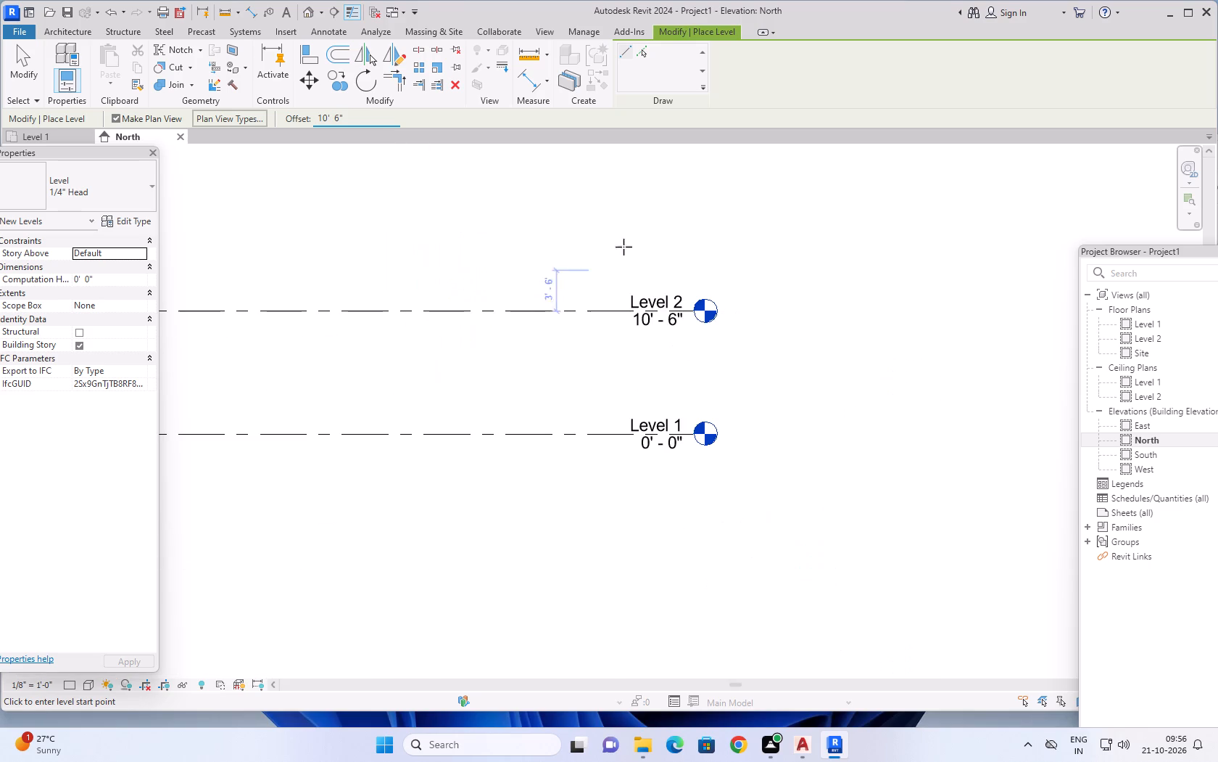
middle_click_drag(629, 231, 681, 500)
scroll(662, 396, "down", 1)
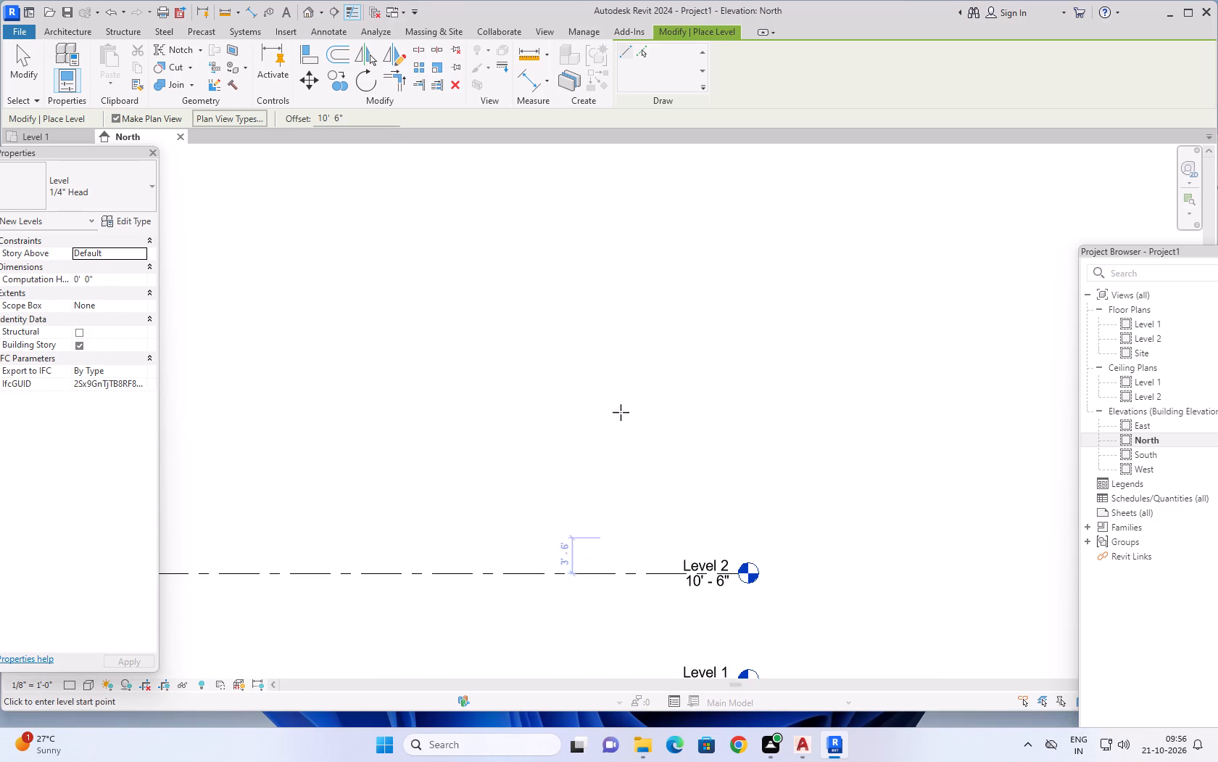
left_click(646, 49)
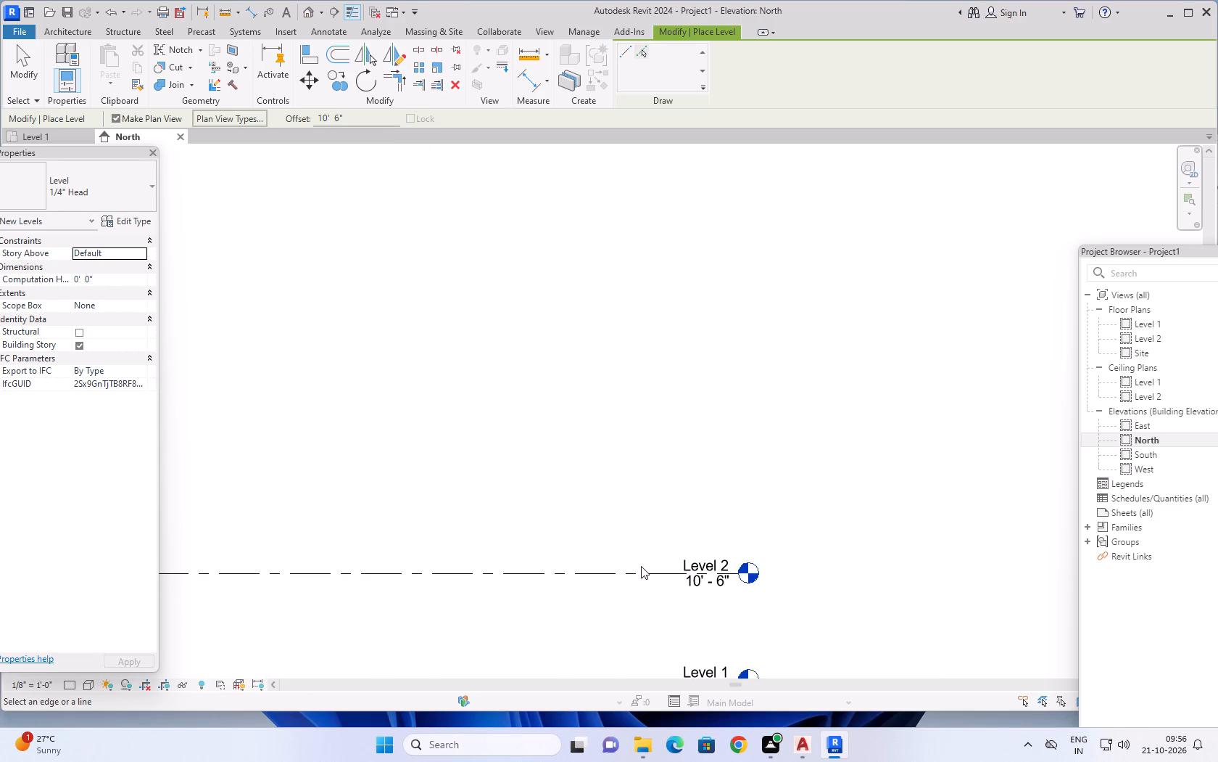
left_click(655, 572)
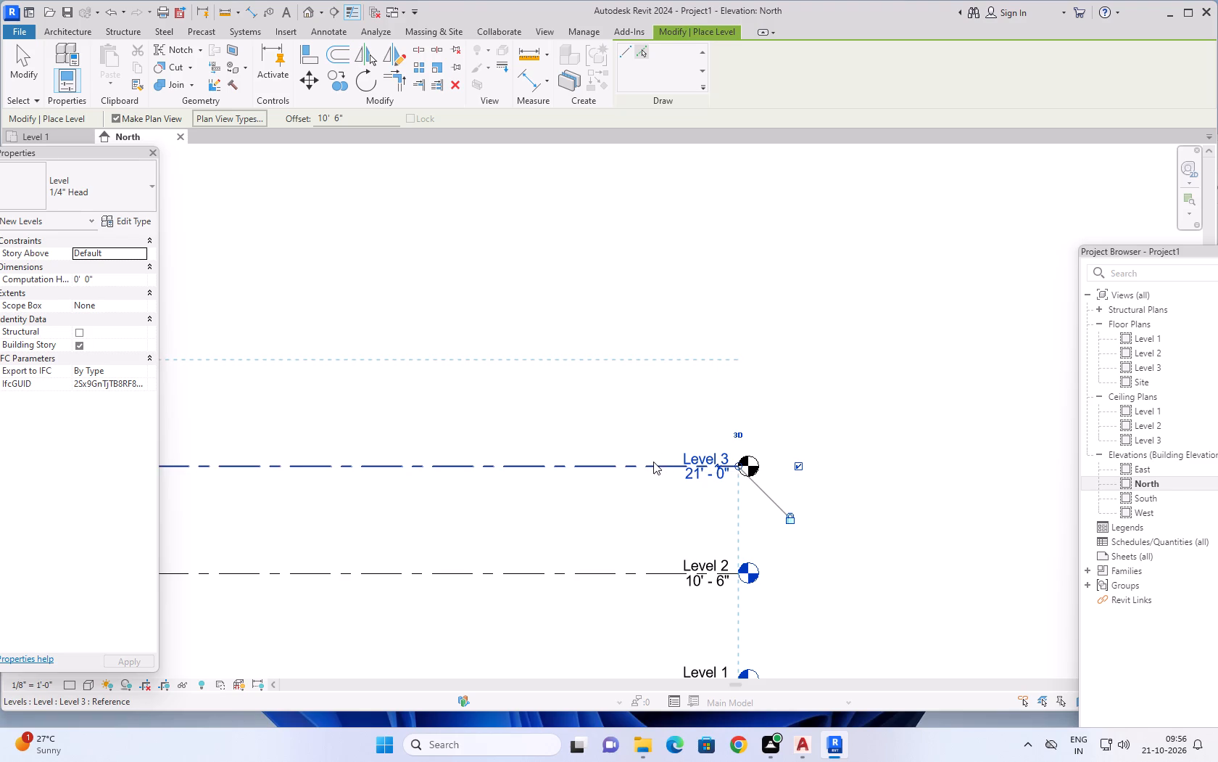
Add two more levels above by picking the topmost level line each time with the same 10'6" offset.
left_click(653, 462)
scroll(621, 390, "down", 3)
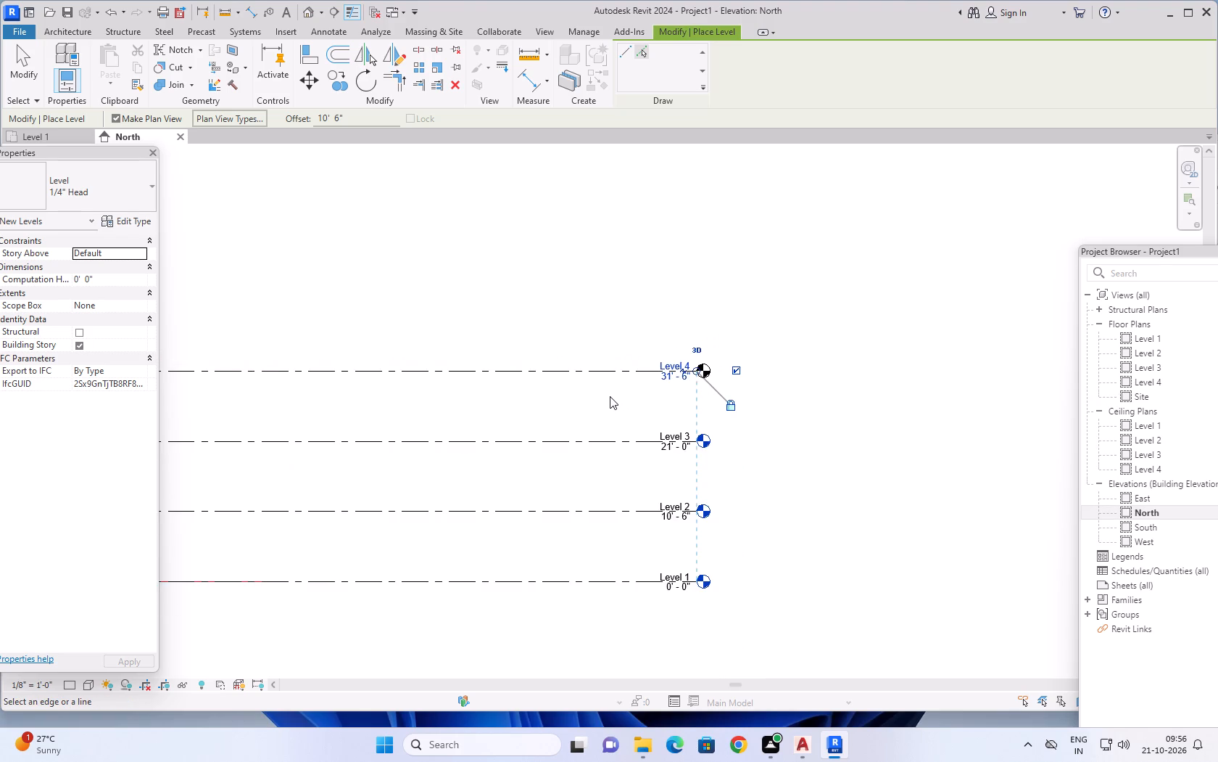
middle_click_drag(608, 396, 874, 390)
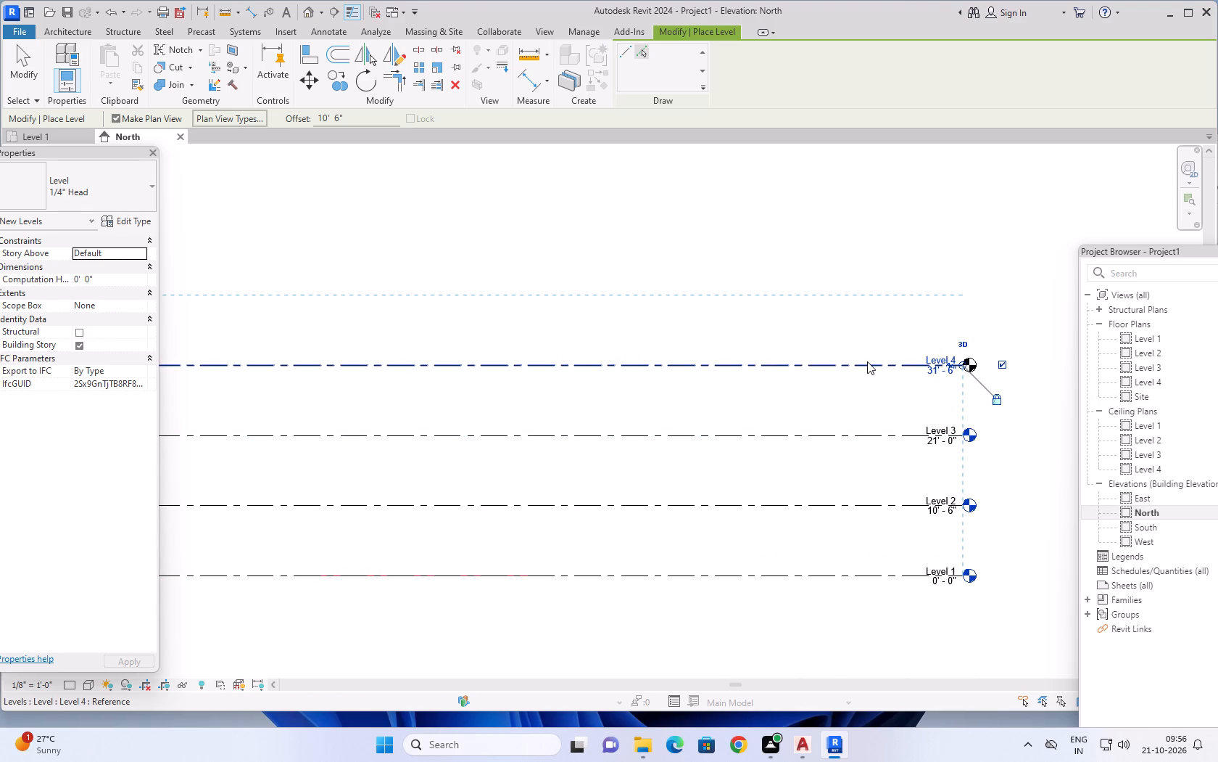
left_click(867, 361)
scroll(832, 399, "down", 3)
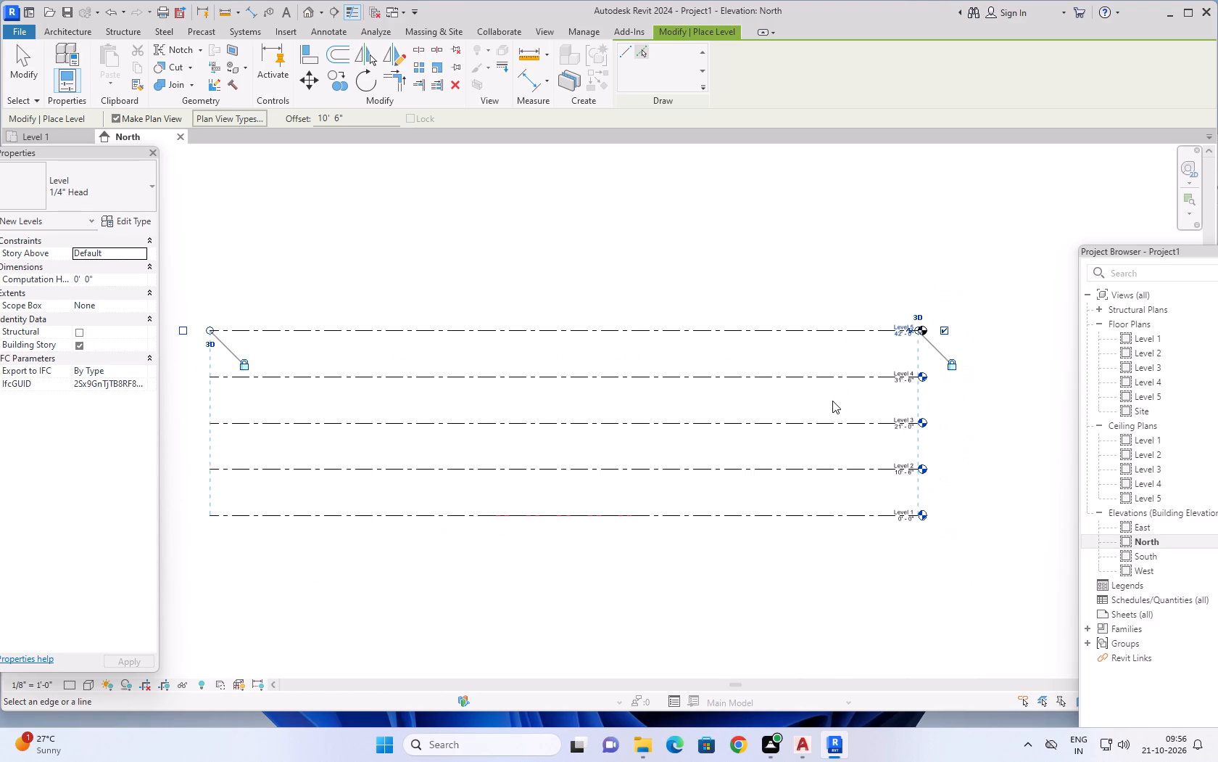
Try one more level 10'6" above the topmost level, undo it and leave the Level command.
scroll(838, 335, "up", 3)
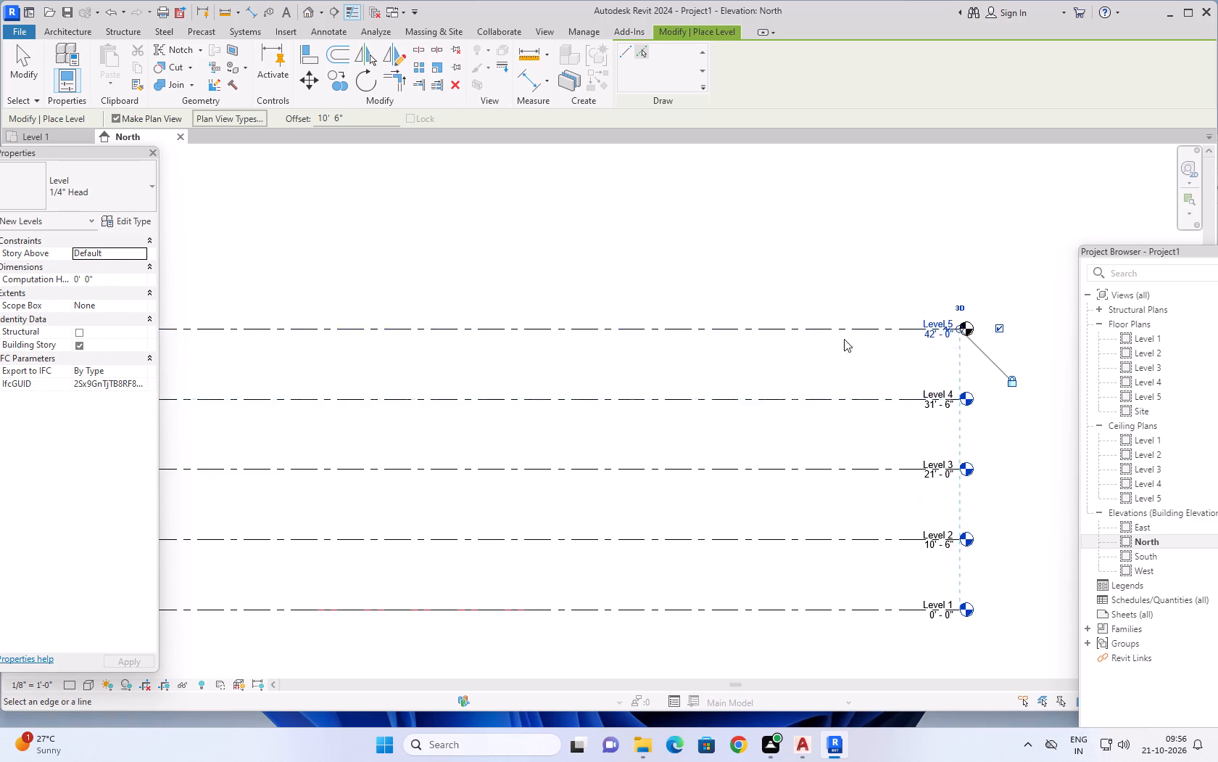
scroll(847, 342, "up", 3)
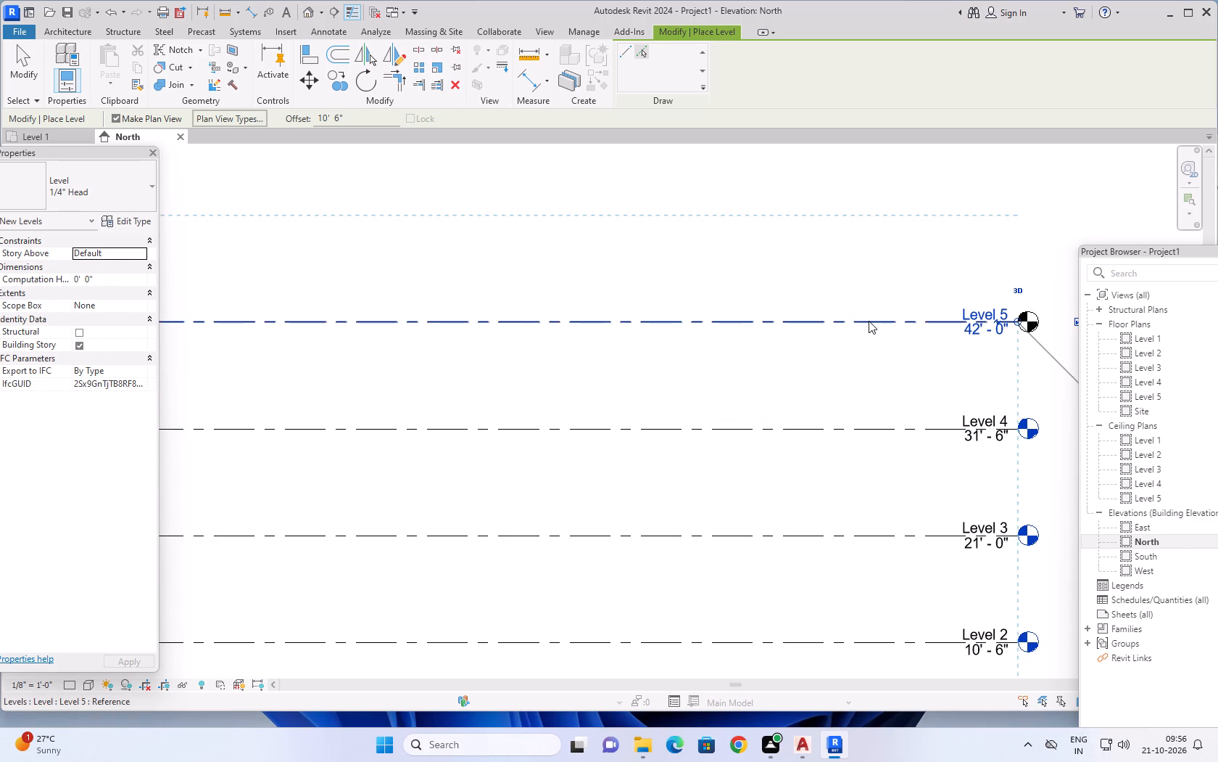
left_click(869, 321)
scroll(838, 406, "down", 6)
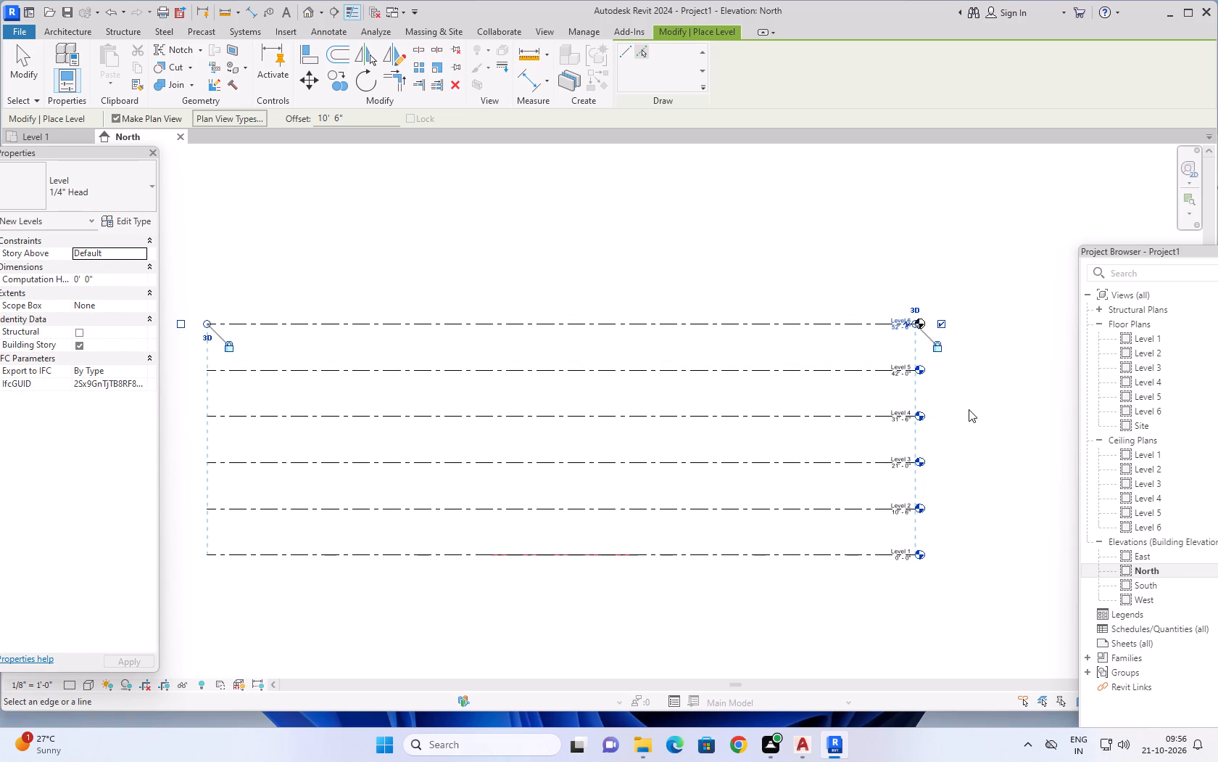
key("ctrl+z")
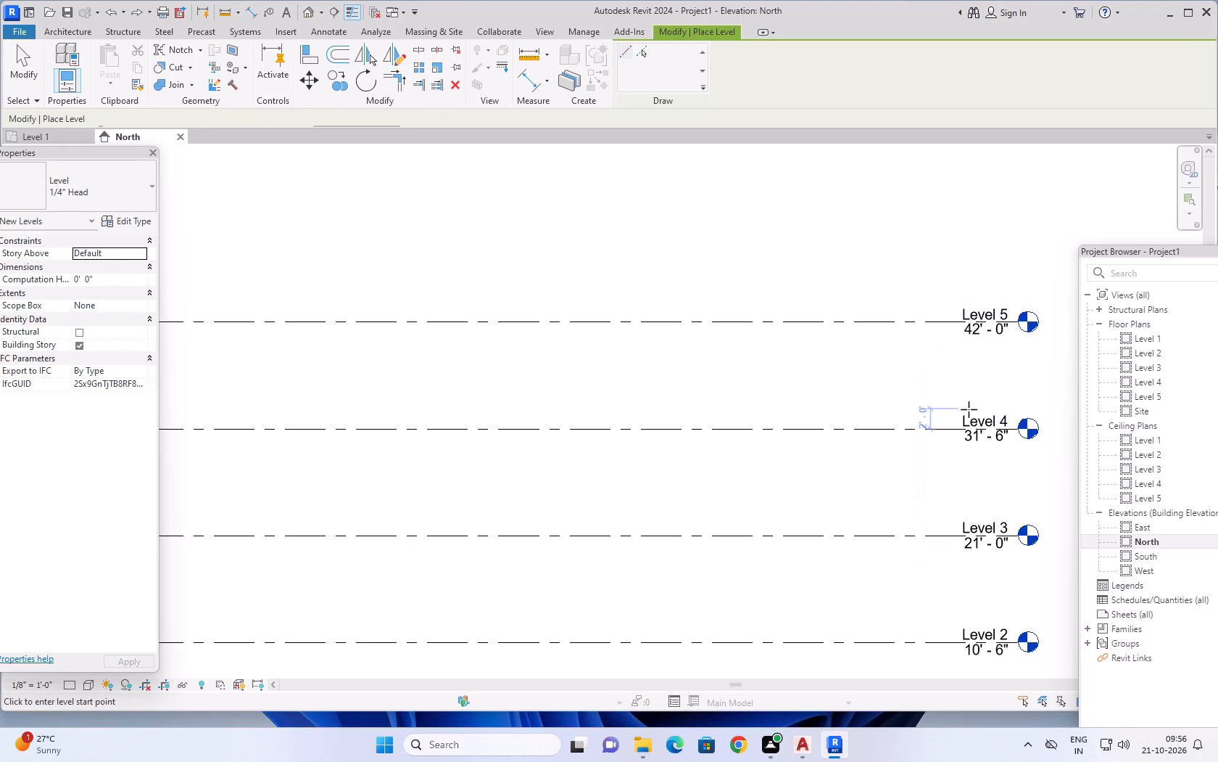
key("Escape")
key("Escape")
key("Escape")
Rename Level 1 as GROUND FLOOR in the North elevation.
scroll(900, 337, "down", 3)
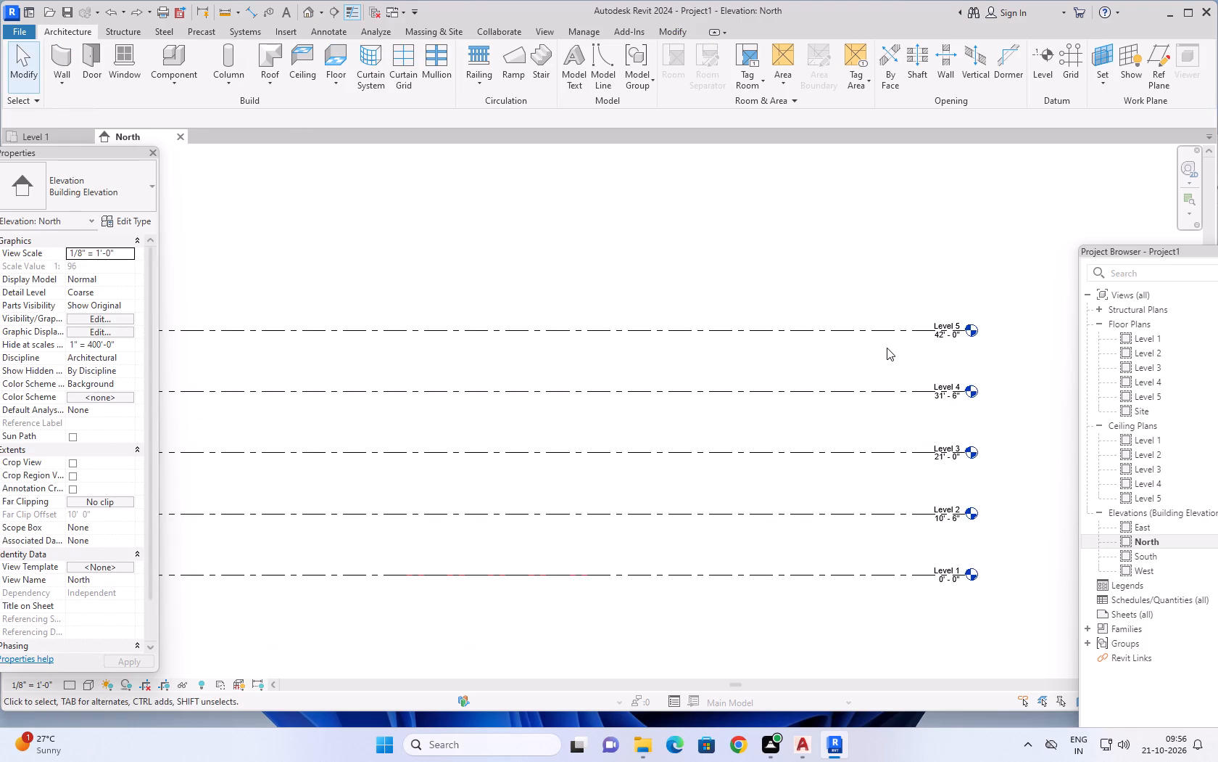
scroll(887, 348, "down", 3)
middle_click_drag(884, 349, 719, 274)
scroll(762, 418, "up", 4)
scroll(772, 478, "up", 3)
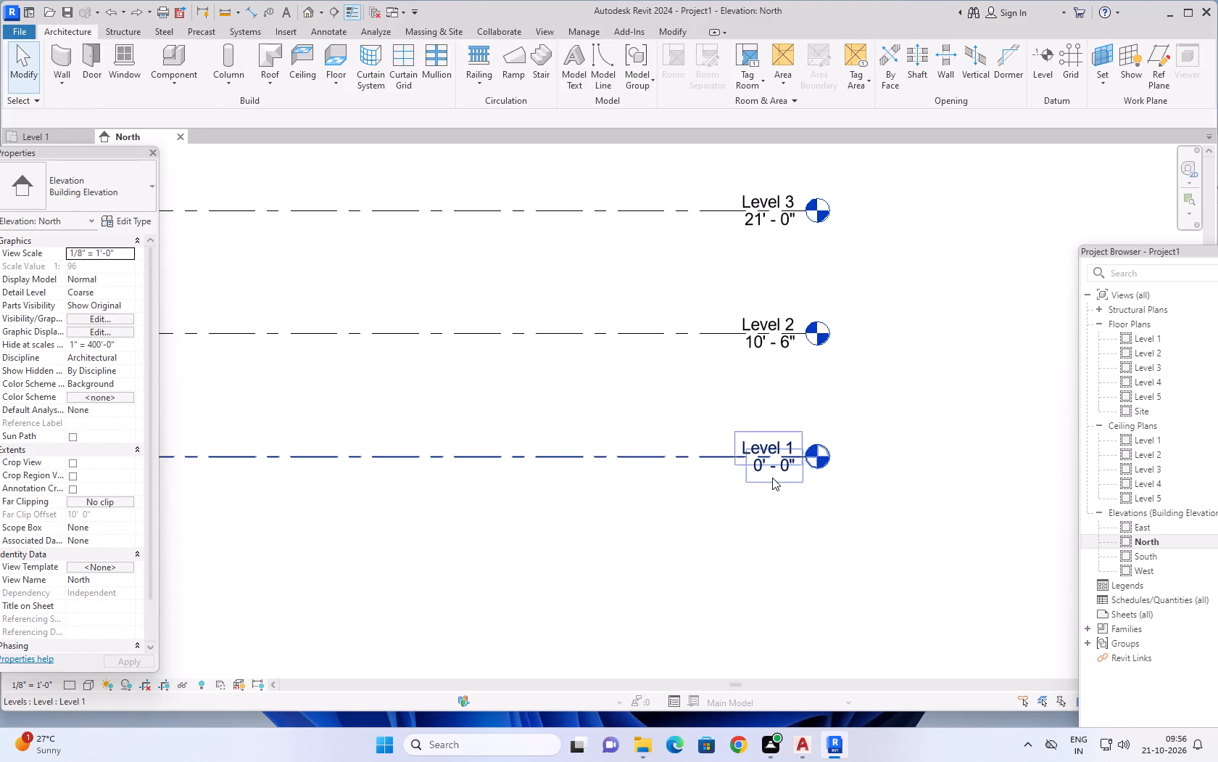
key("Escape")
key("Escape")
scroll(770, 504, "up", 6)
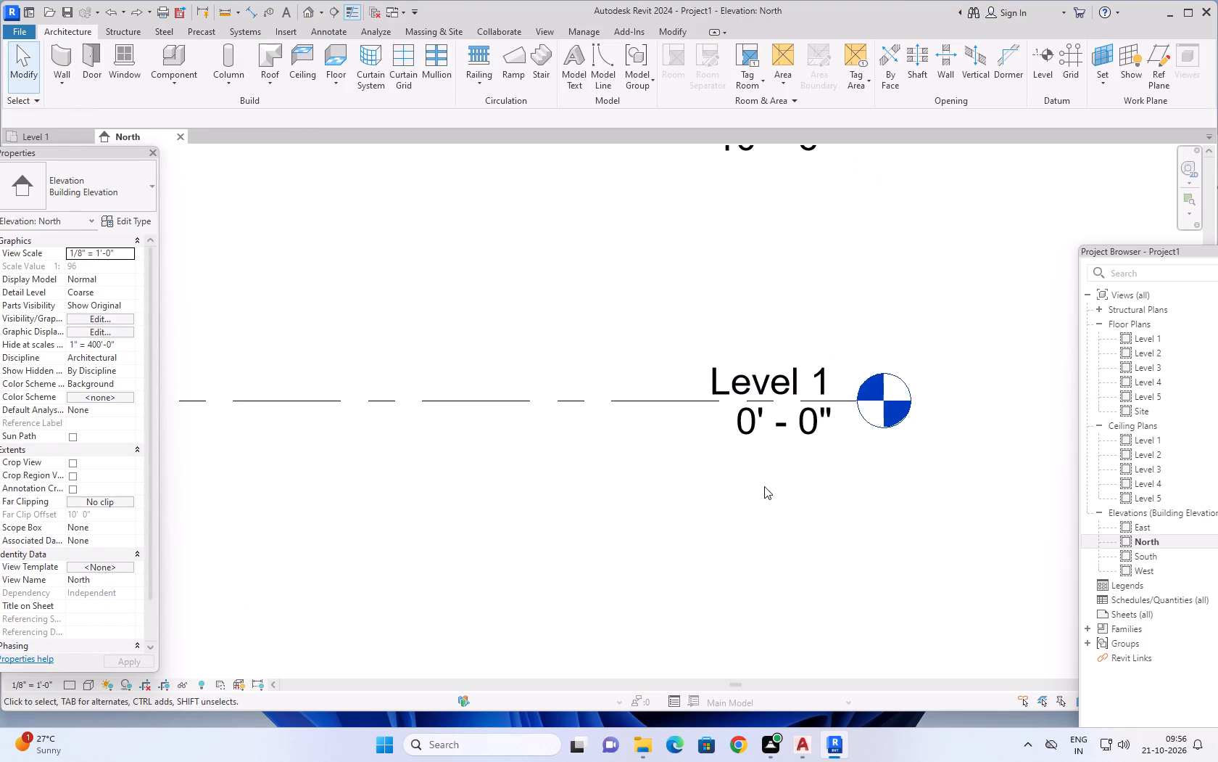
double_click(779, 372)
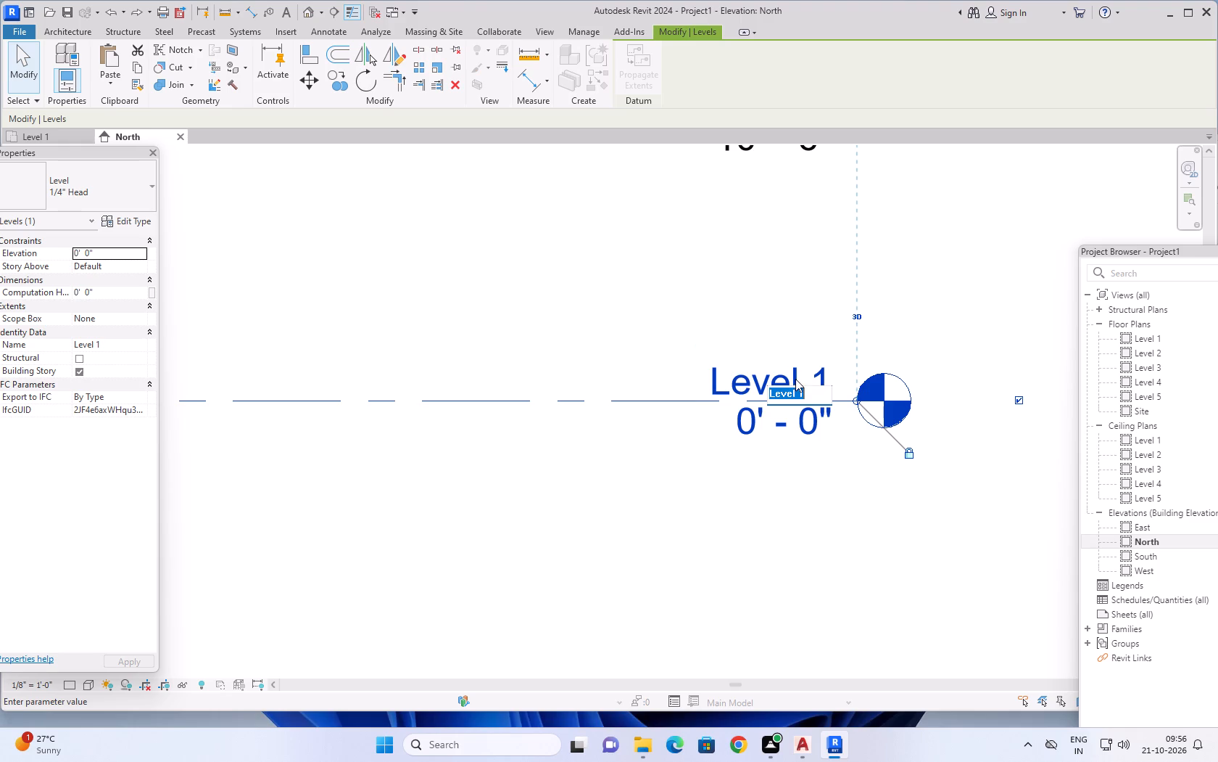
key("BackSpace")
key("g")
key("BackSpace")
type("GROUN")
type("D")
key("space")
type("FLOOR")
left_click(626, 277)
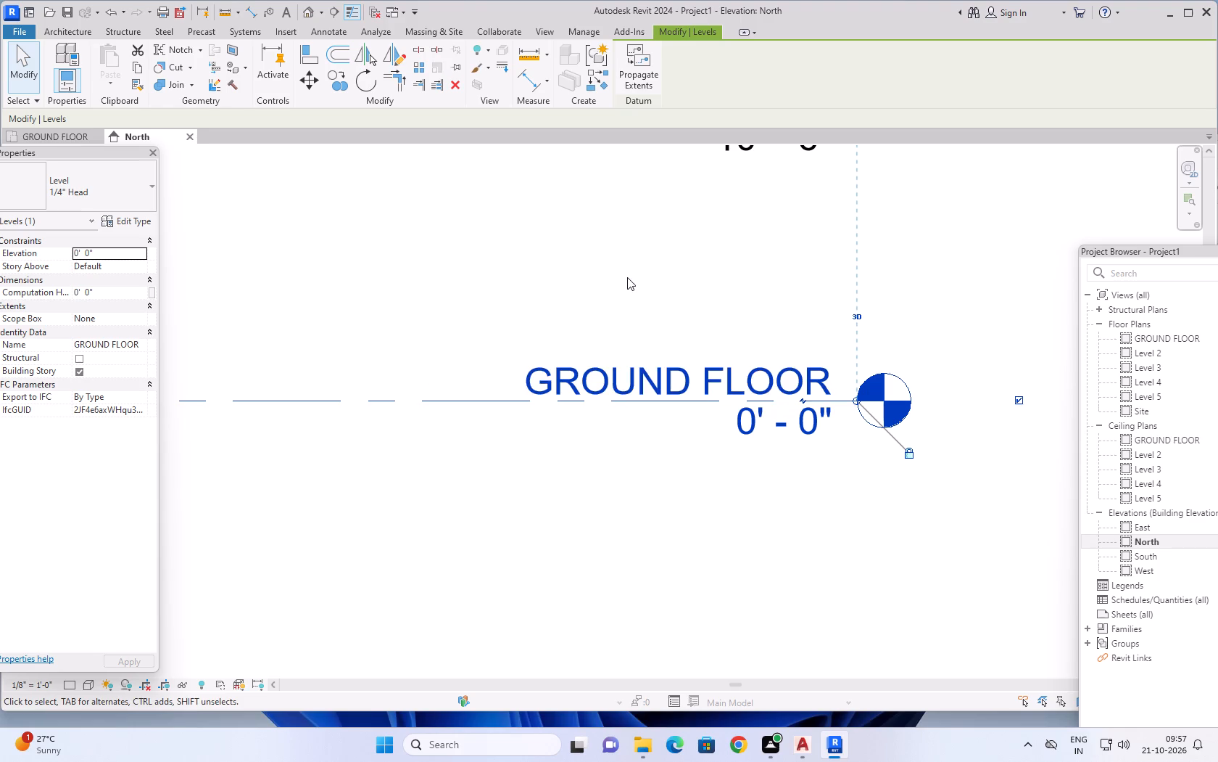
Rename Level 2, the level directly above the ground floor, as FIRST FLOOR.
scroll(627, 277, "down", 4)
middle_click_drag(650, 248, 650, 430)
scroll(666, 374, "up", 5)
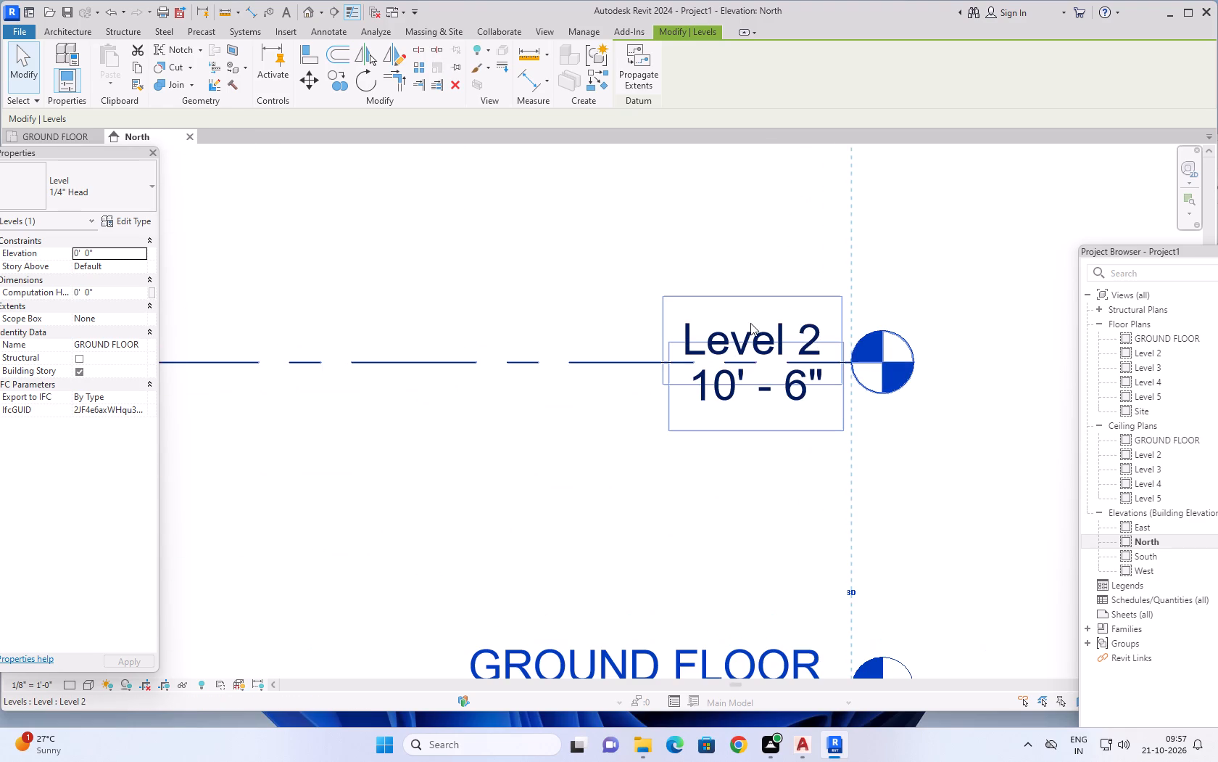
double_click(753, 332)
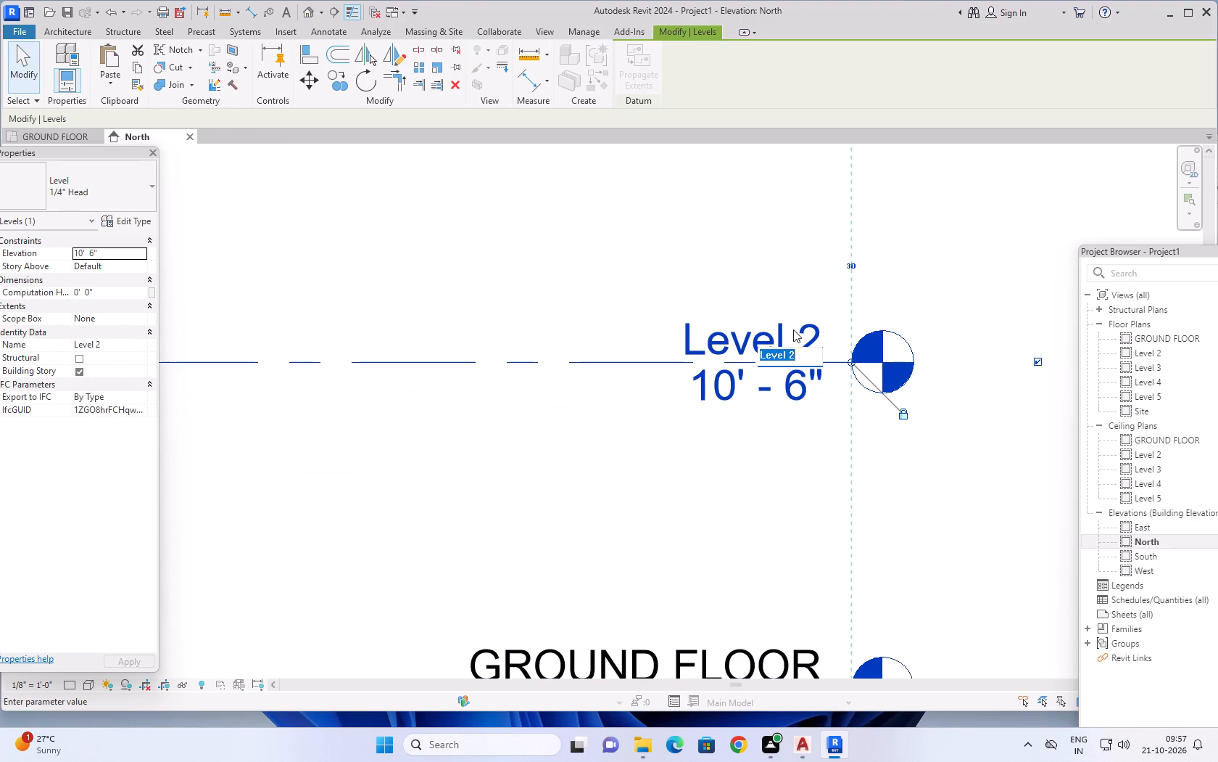
key("BackSpace")
type("FIRST")
key("space")
type("FLOOR")
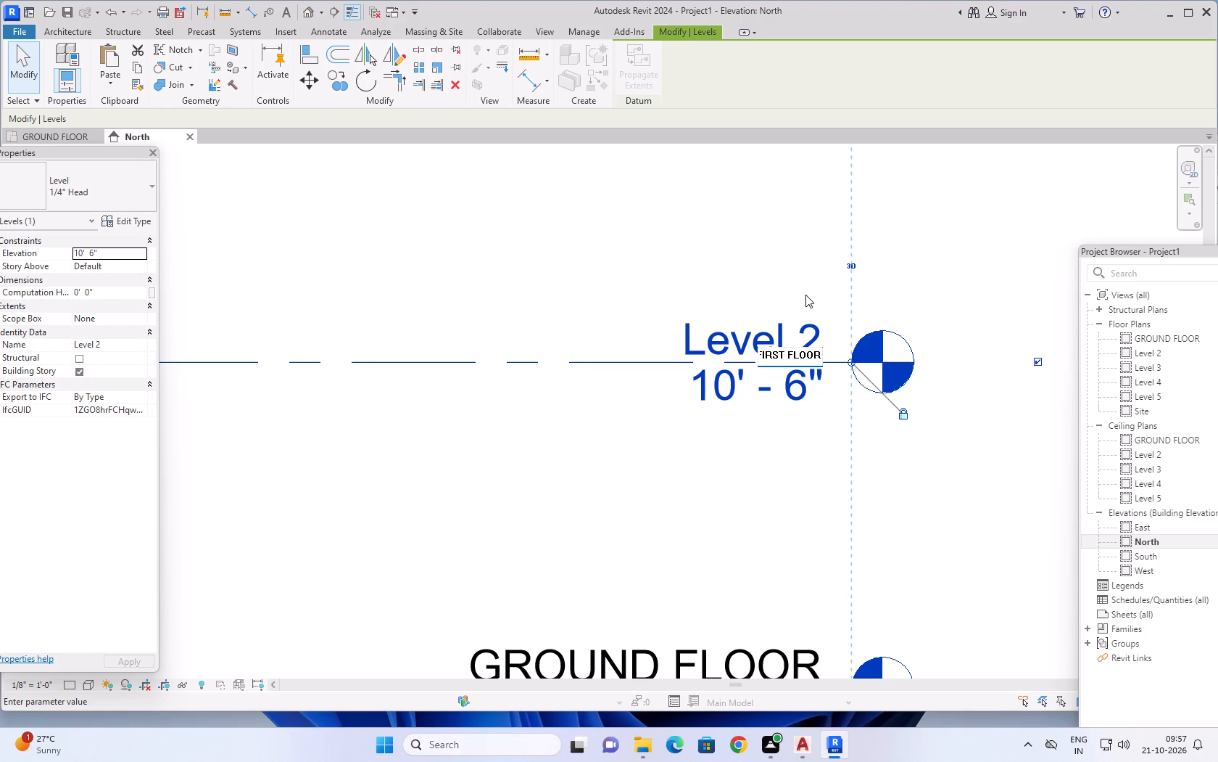
left_click(751, 248)
Rename Level 3, the level directly above the first floor, as SECOND FLOOR.
scroll(718, 286, "down", 4)
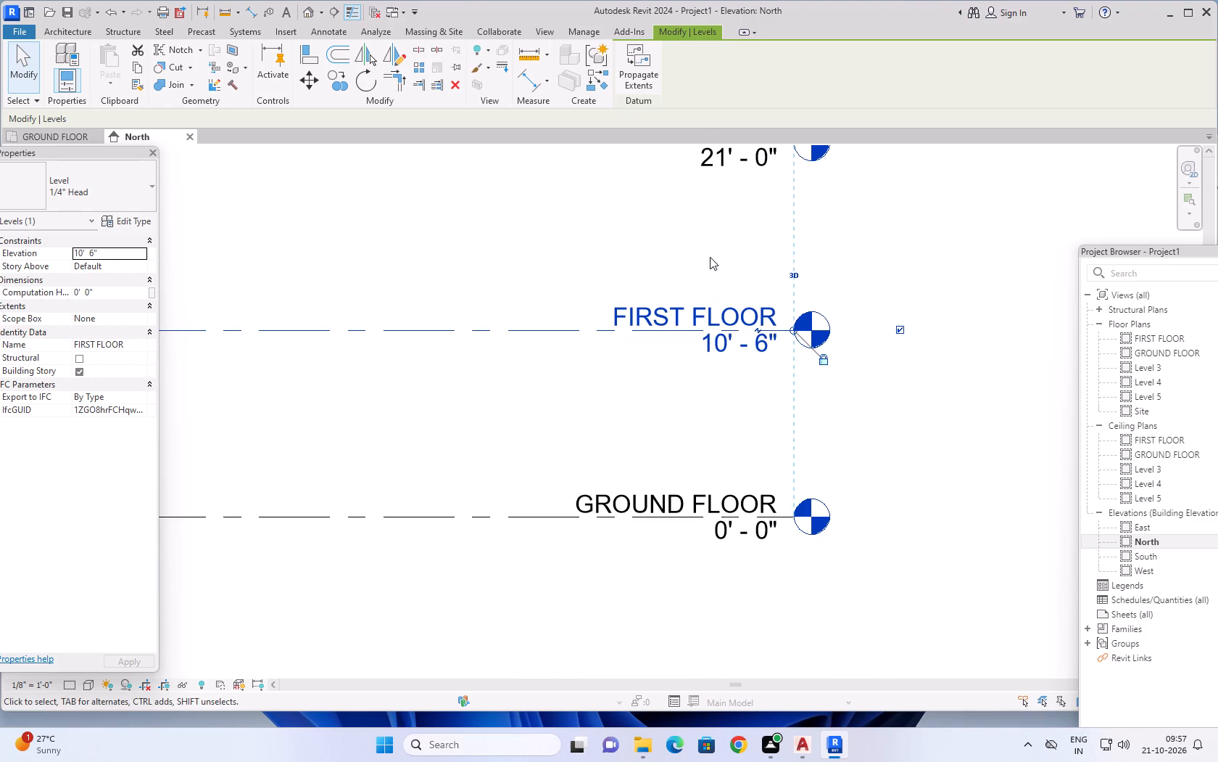
middle_click_drag(712, 243, 701, 499)
scroll(713, 393, "up", 2)
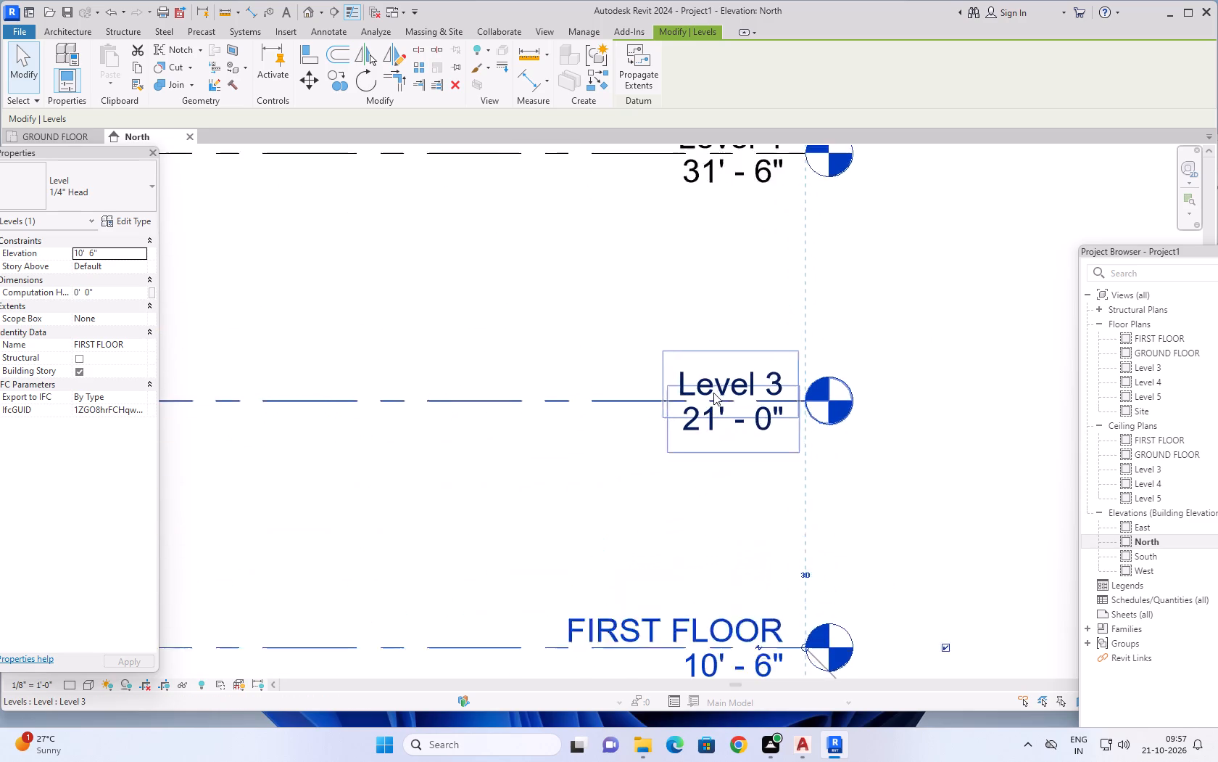
scroll(713, 393, "up", 1)
double_click(777, 373)
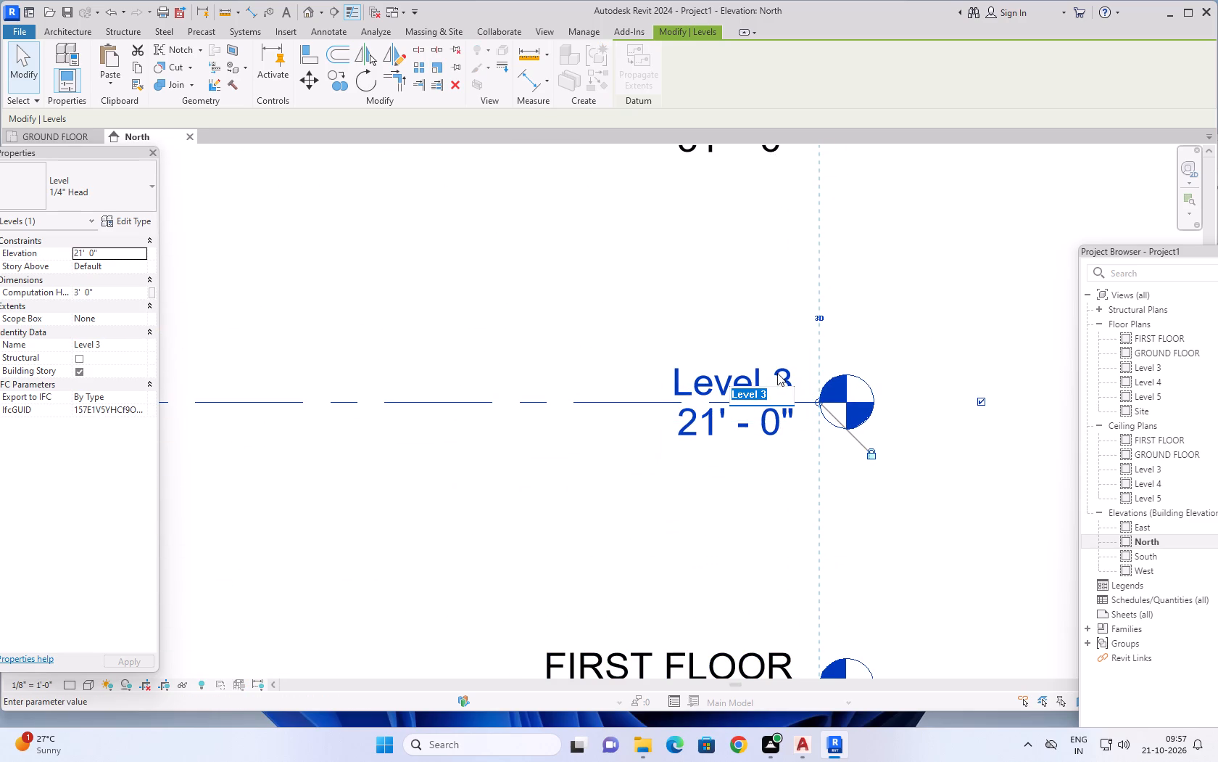
key("BackSpace")
type("SECOND FLOOR")
left_click(642, 282)
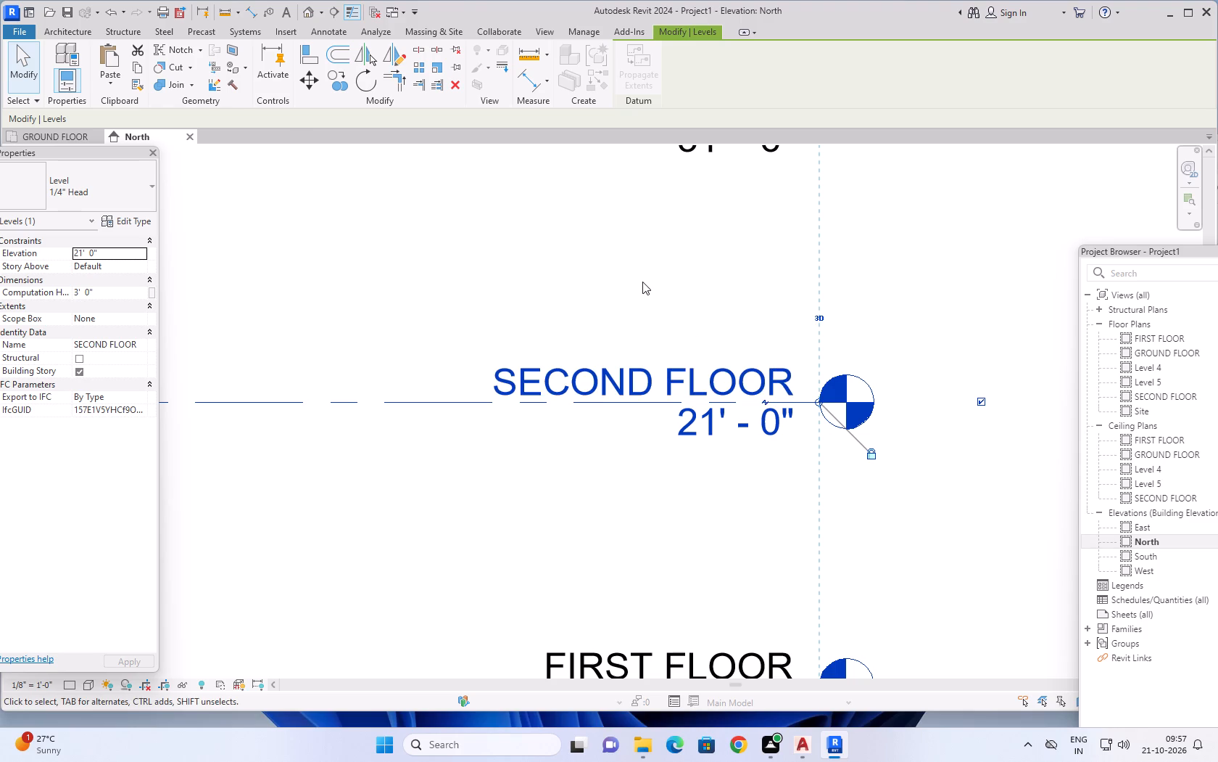
Rename Level 4, the level directly above the second floor, as THIRD FLOOR.
scroll(658, 343, "down", 2)
middle_click_drag(683, 271, 667, 451)
scroll(682, 366, "up", 5)
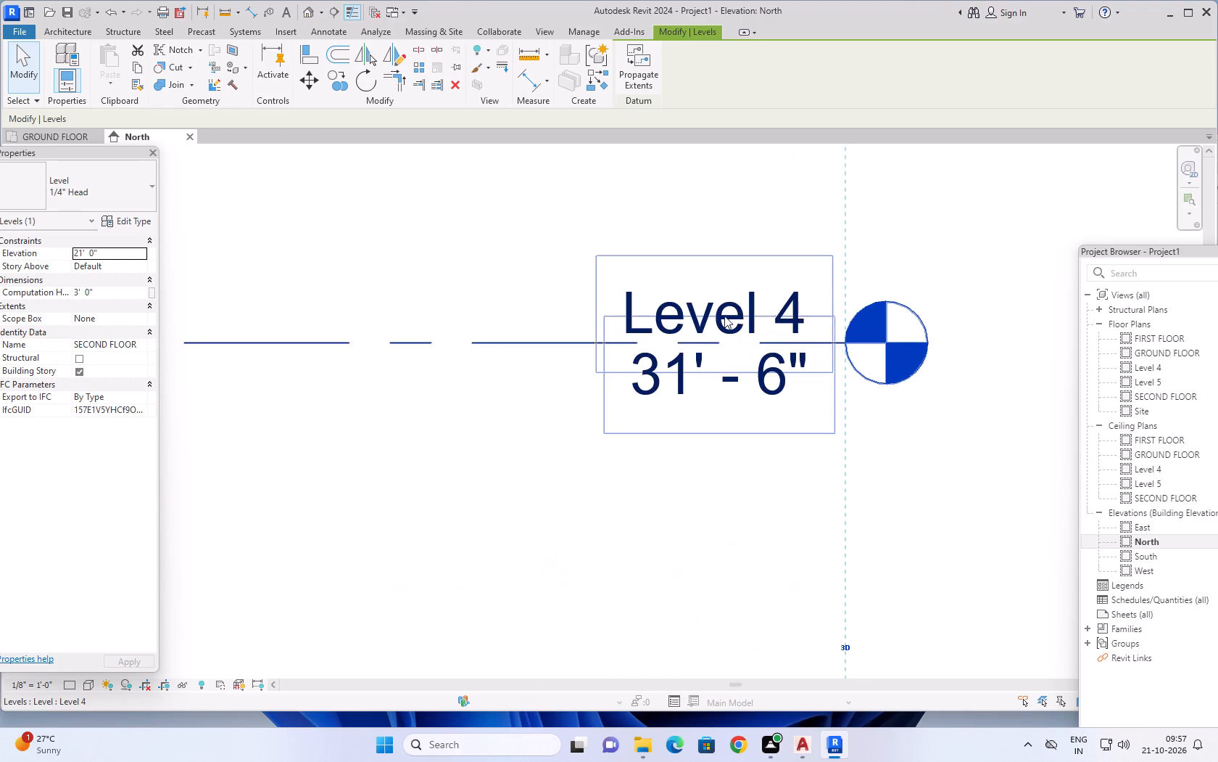
double_click(740, 305)
key("BackSpace")
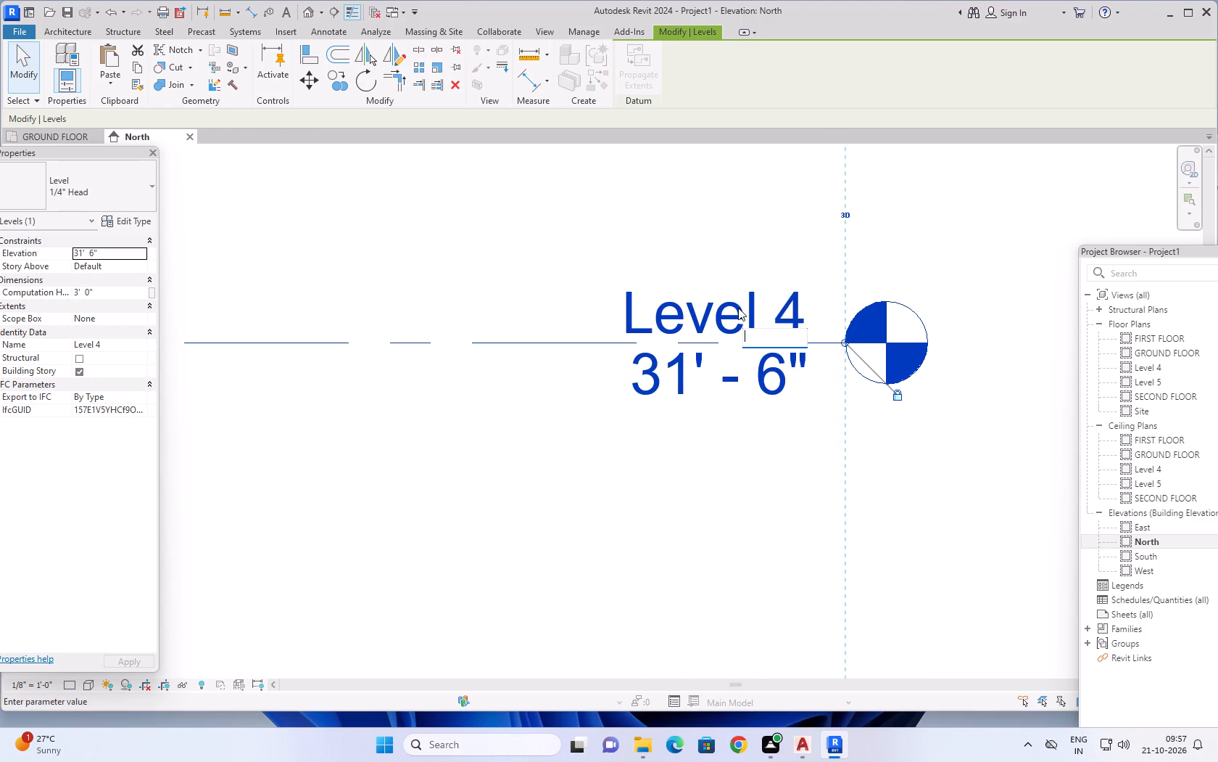
type("THO")
key("BackSpace")
type("IRD FLOOR")
left_click(557, 465)
Rename Level 5, the topmost level in the North elevation, as ROOF.
scroll(563, 465, "down", 6)
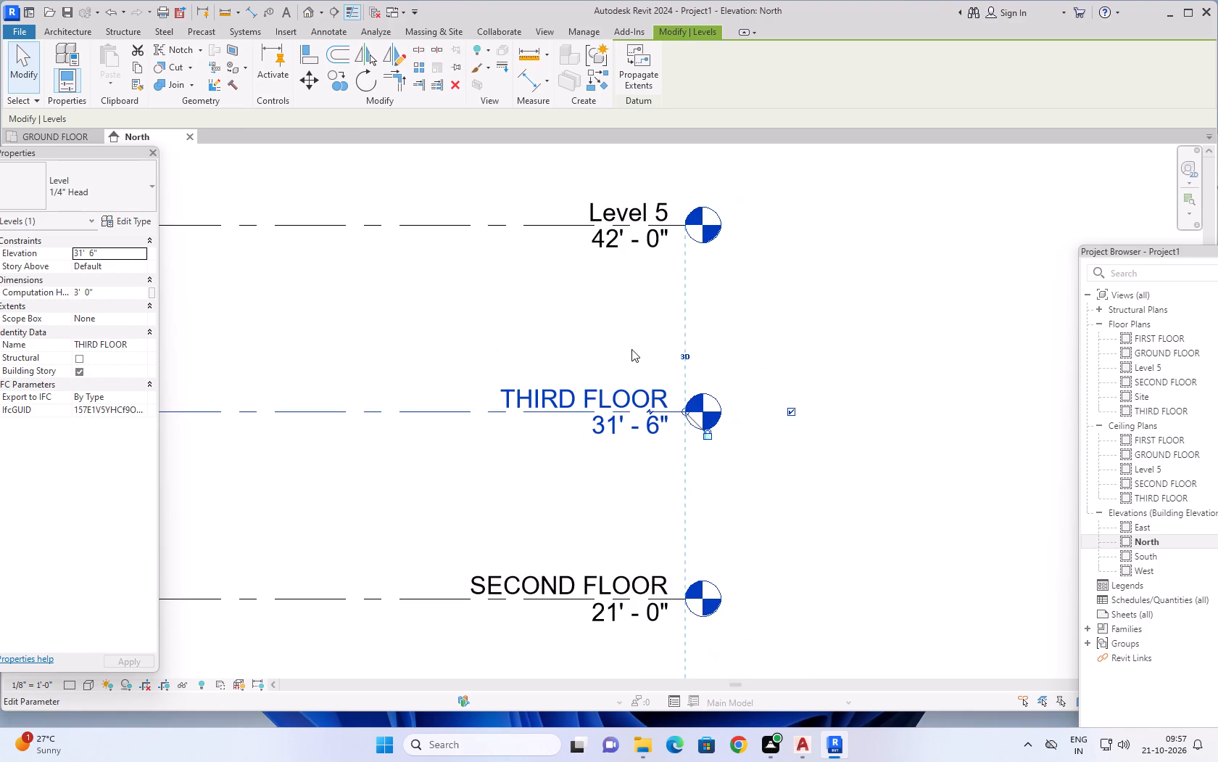
middle_click_drag(631, 348, 583, 521)
scroll(563, 369, "up", 4)
scroll(632, 358, "down", 3)
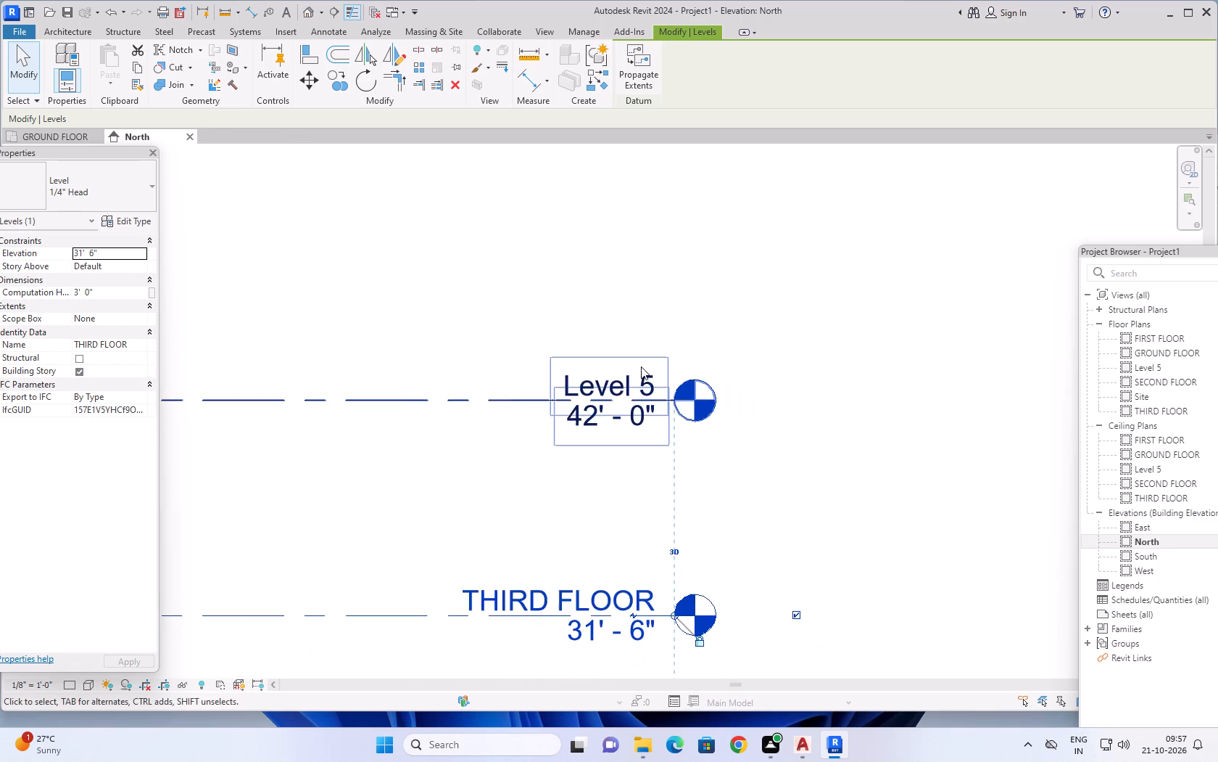
scroll(642, 411, "down", 2)
middle_click_drag(637, 471, 657, 427)
scroll(632, 310, "up", 2)
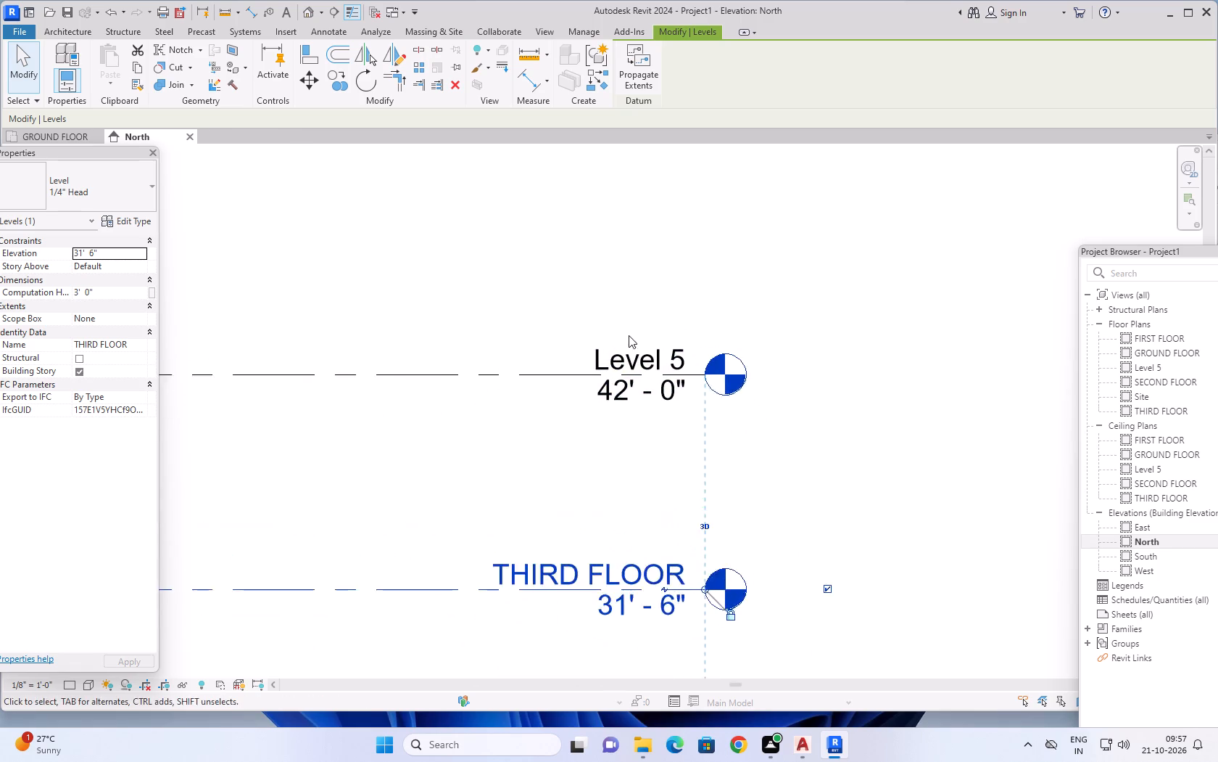
scroll(629, 335, "up", 1)
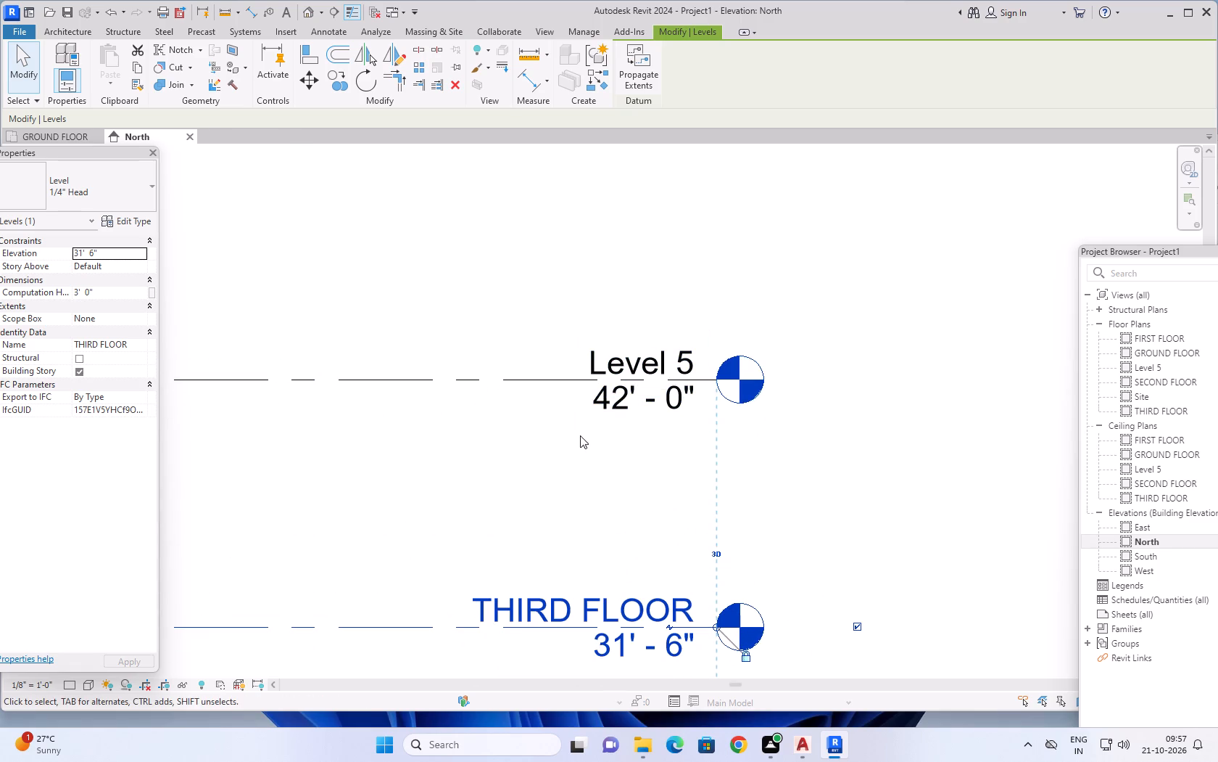
middle_click_drag(575, 461, 581, 362)
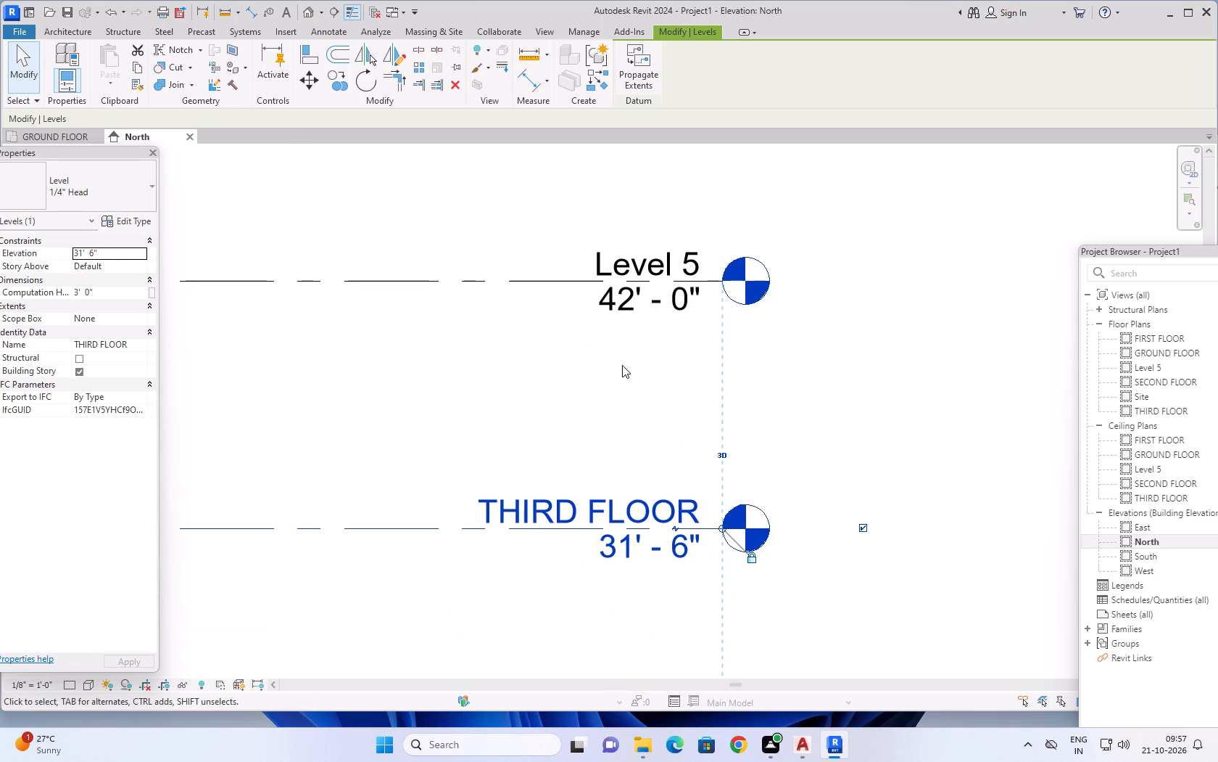
middle_click_drag(622, 365, 589, 422)
scroll(615, 324, "up", 4)
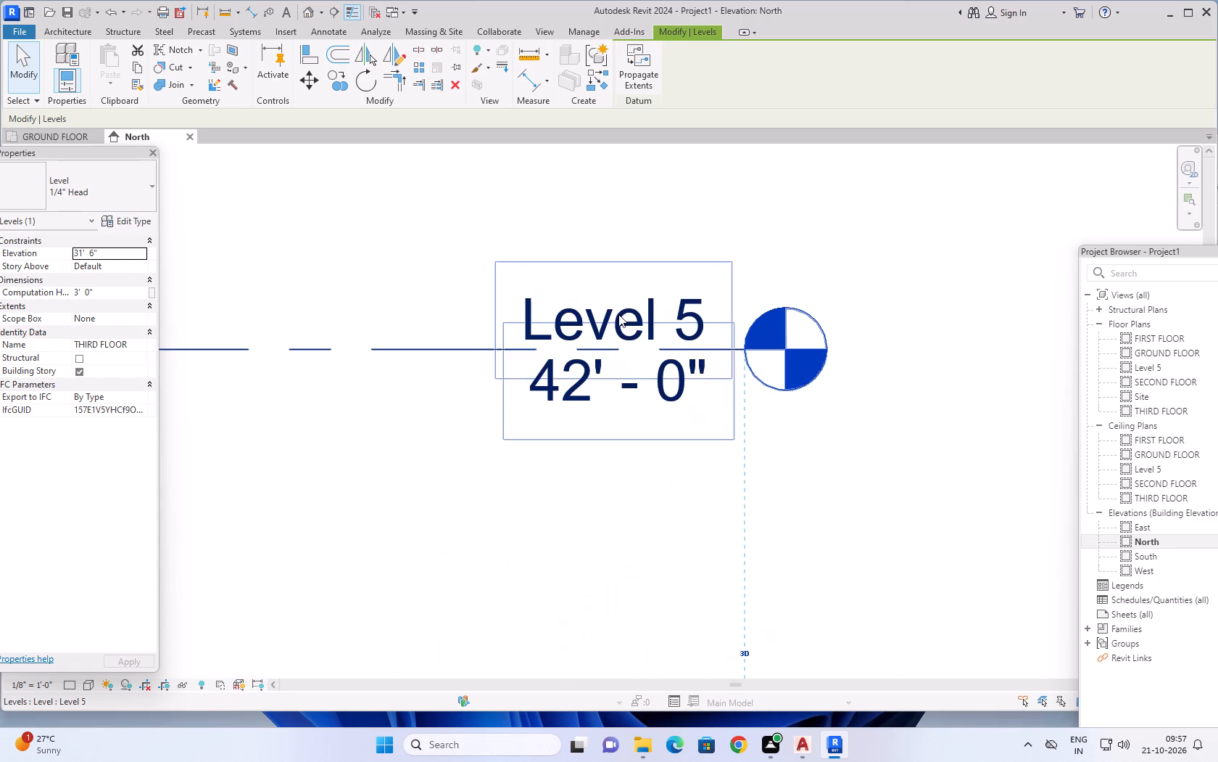
double_click(620, 313)
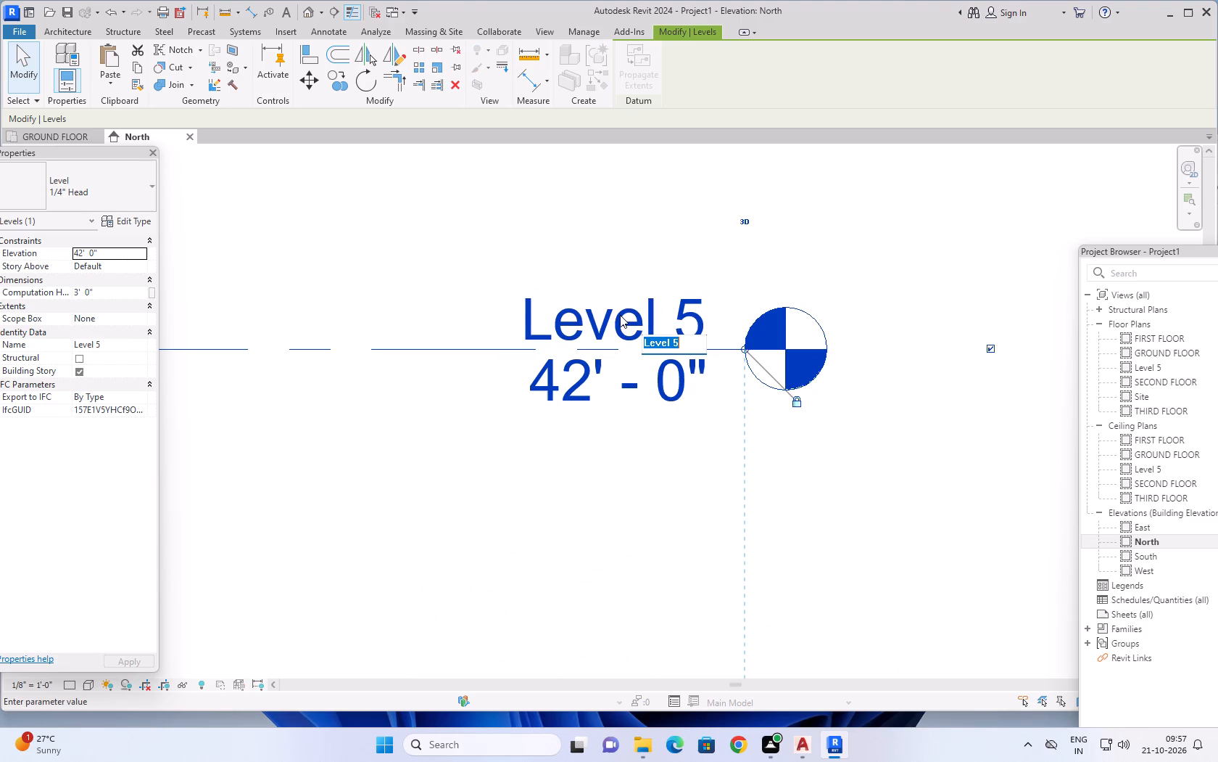
key("BackSpace")
key("r")
type("OOF")
left_click(837, 248)
Review the names and elevations of the whole level stack in the North elevation.
scroll(851, 519, "down", 11)
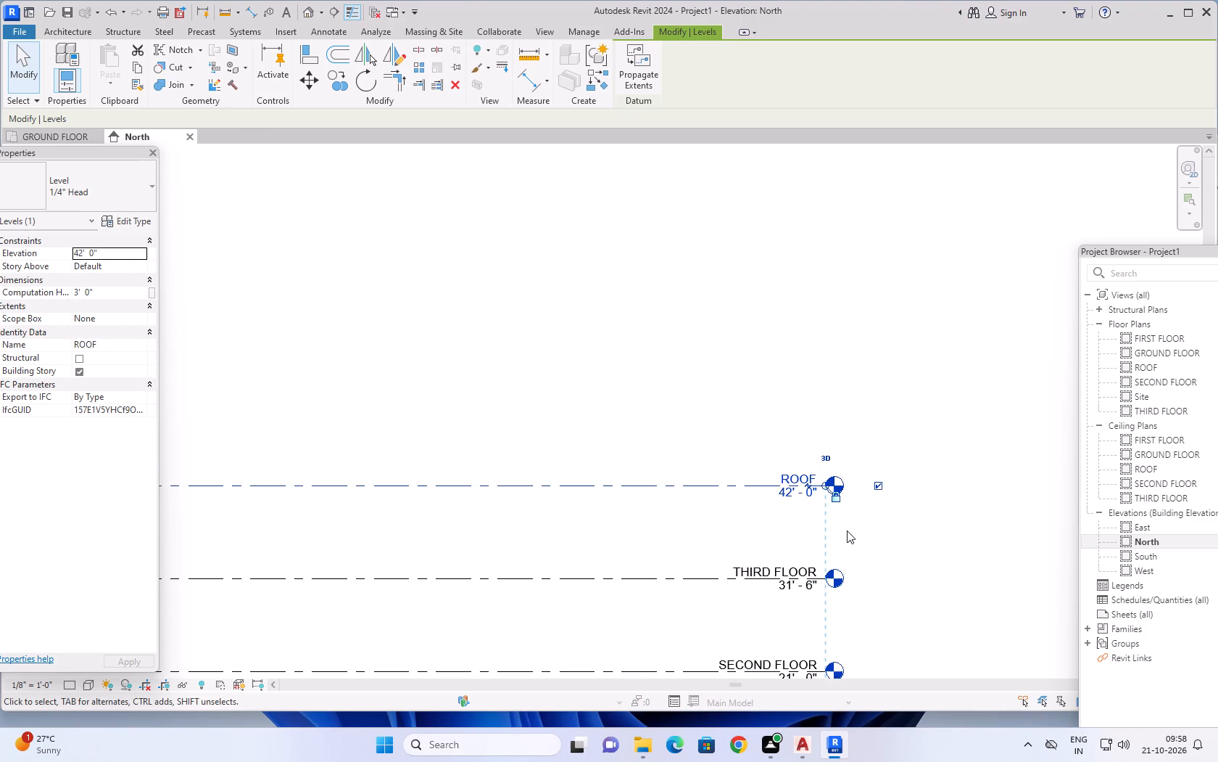
middle_click_drag(847, 529, 849, 305)
scroll(942, 463, "down", 4)
middle_click_drag(913, 443, 913, 407)
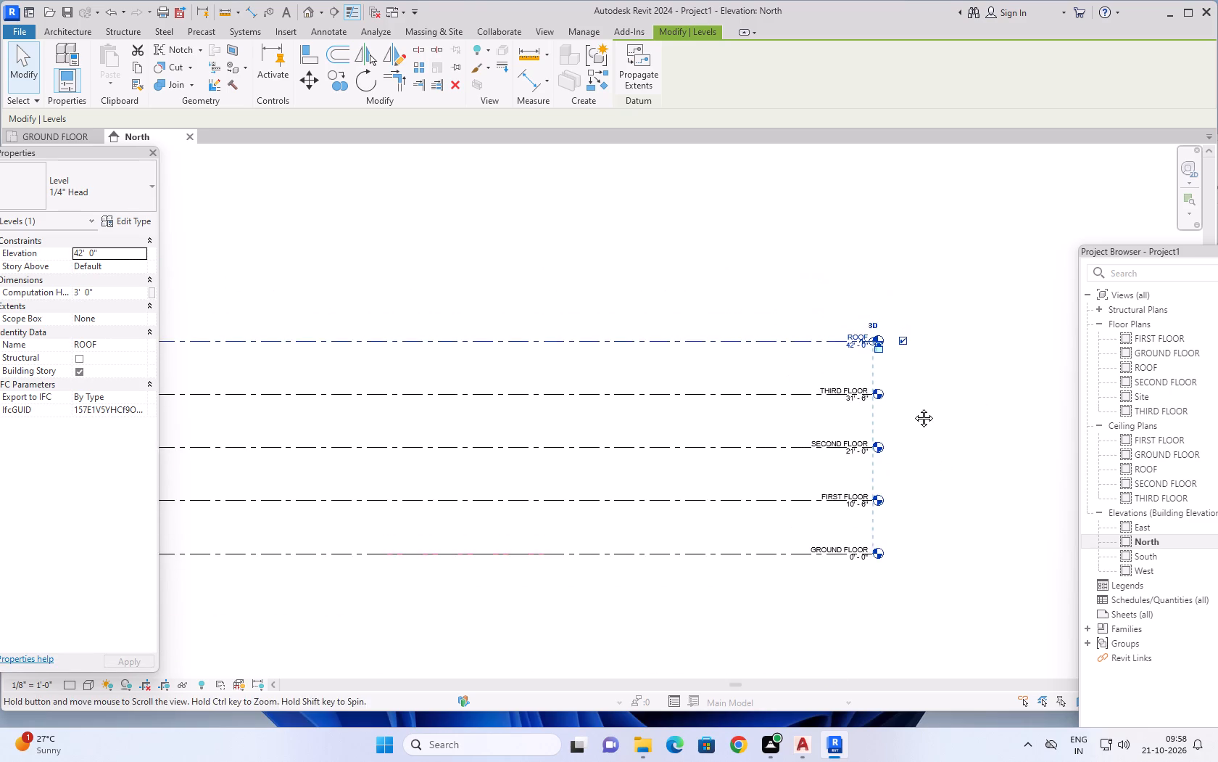
middle_click_drag(913, 407, 911, 405)
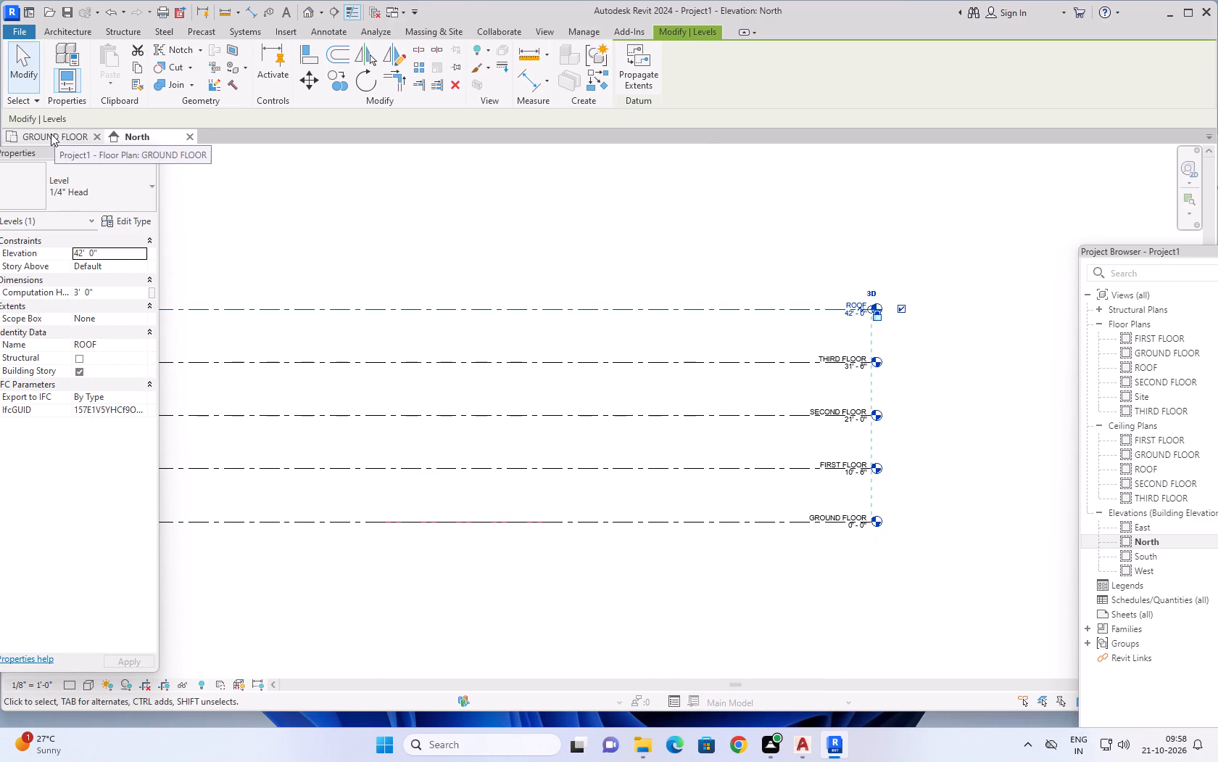
Switch to the GROUND FLOOR plan view showing the whole linked DWG floor plan.
left_click(51, 134)
scroll(431, 394, "up", 5)
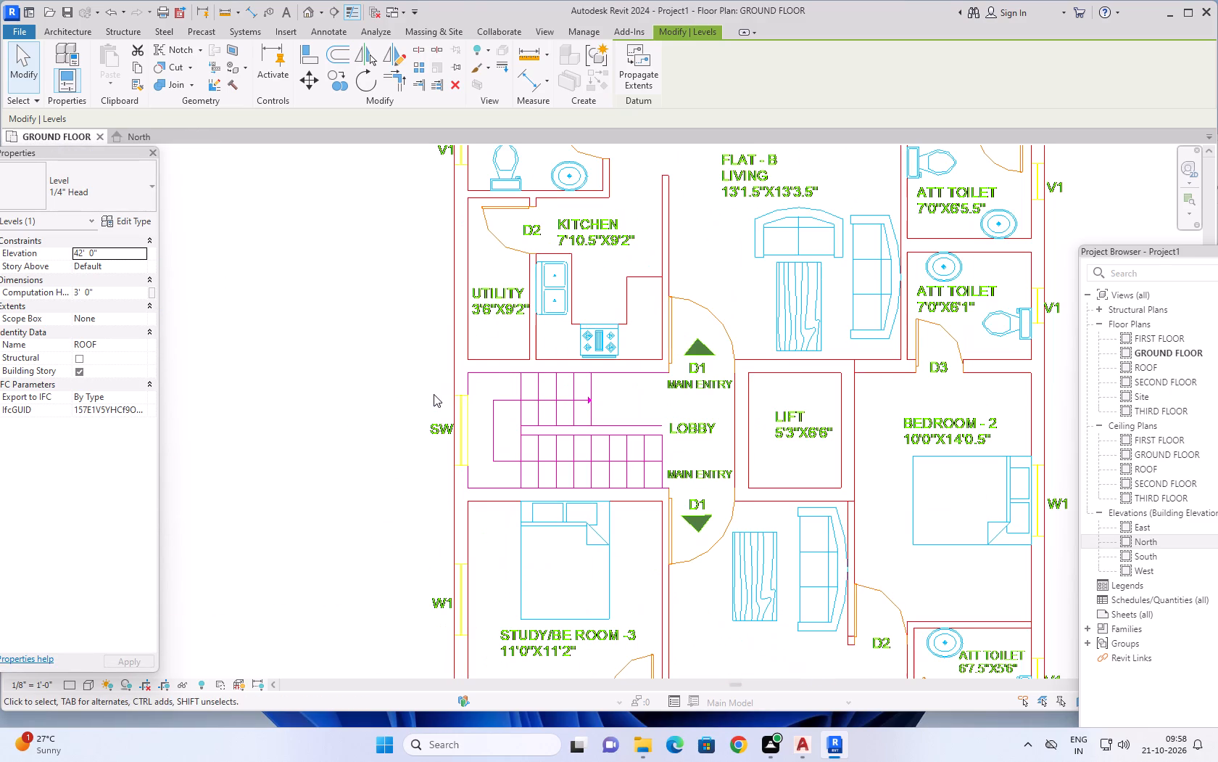
scroll(465, 379, "down", 3)
scroll(542, 402, "down", 2)
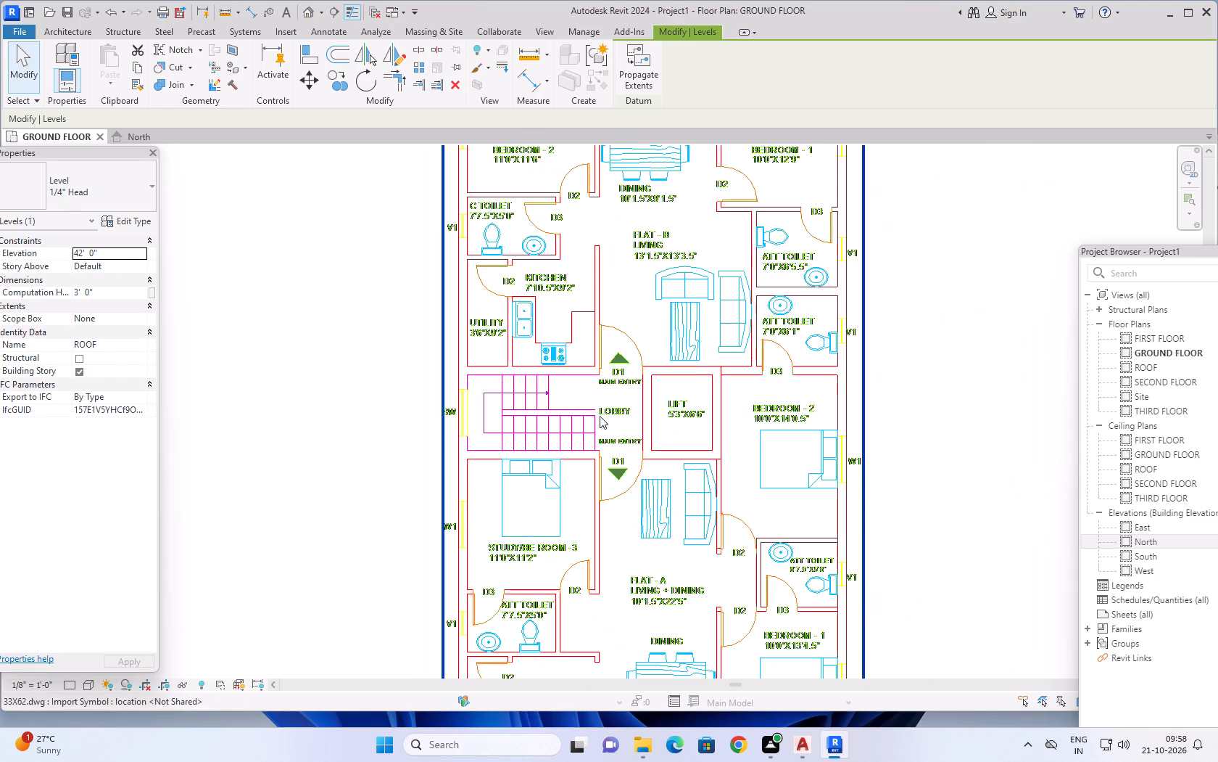
scroll(784, 438, "down", 2)
middle_click_drag(819, 436, 803, 366)
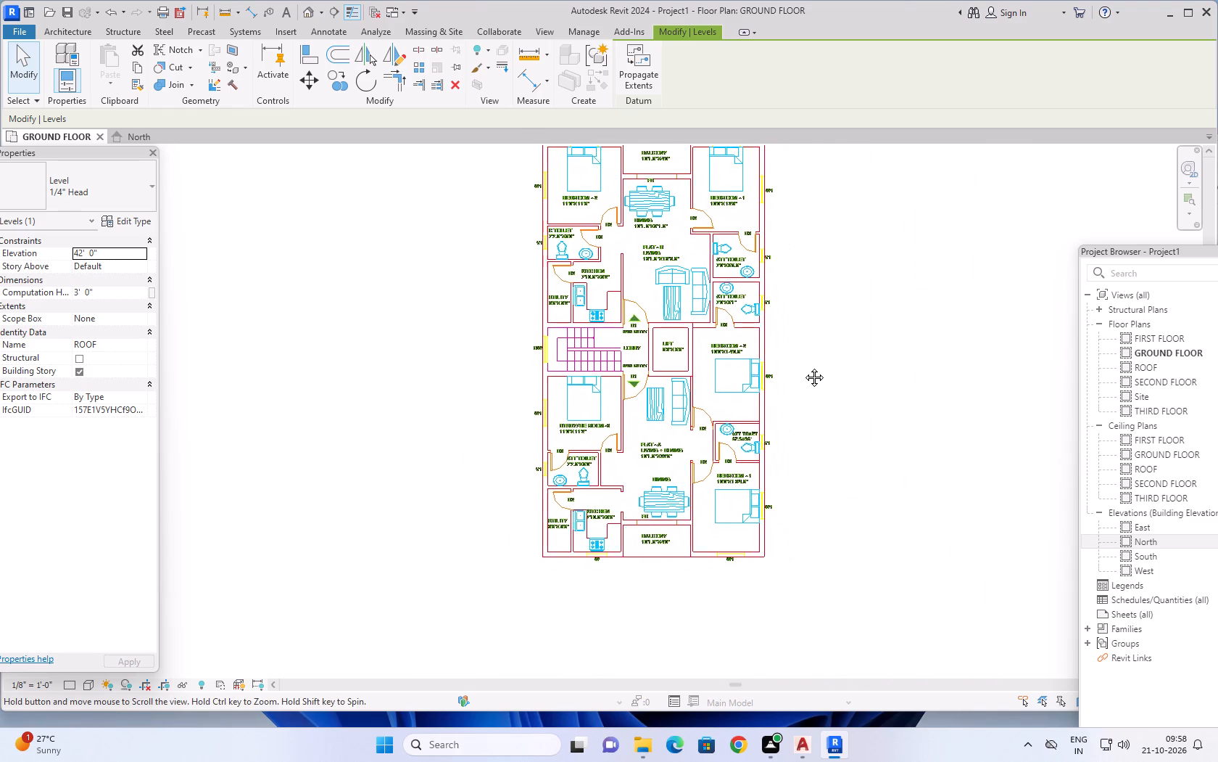
Examine the linked plan's outer wall lines and W1 window openings around Bedroom 2.
middle_click_drag(803, 366, 804, 486)
scroll(551, 263, "up", 2)
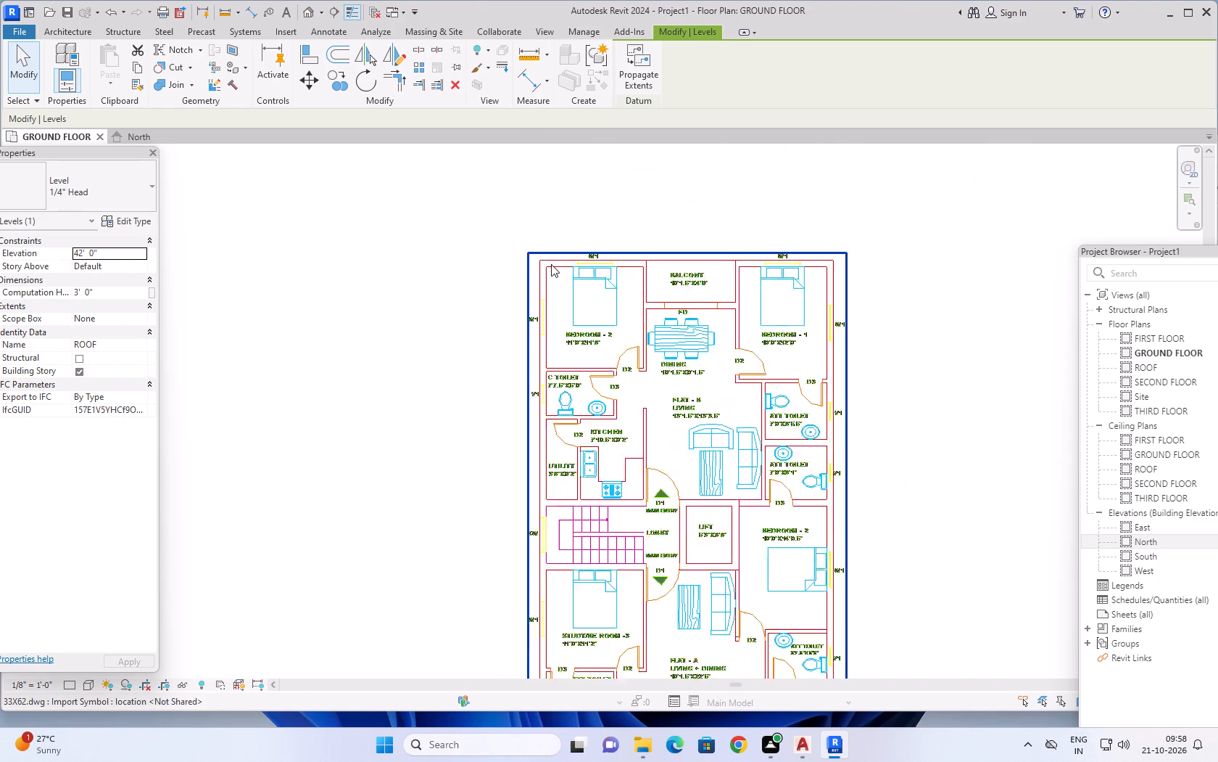
scroll(551, 264, "up", 10)
scroll(502, 393, "up", 14)
scroll(519, 380, "down", 9)
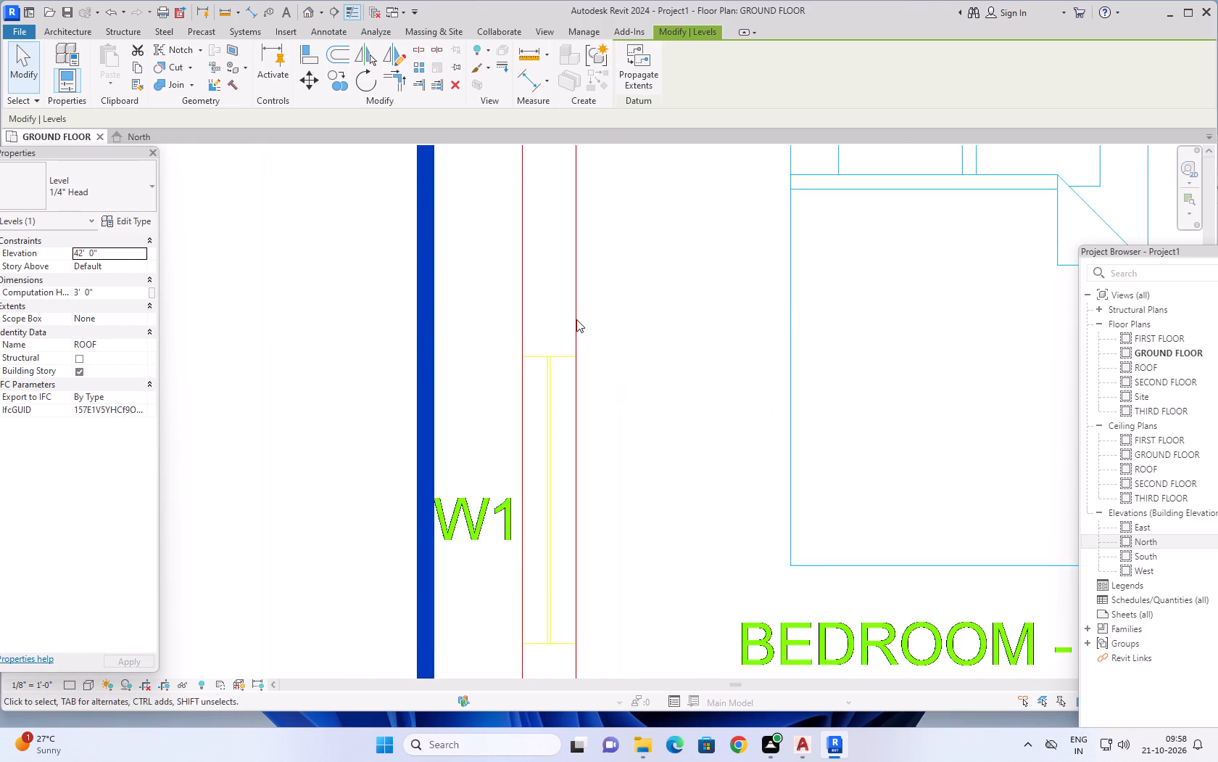
scroll(576, 319, "down", 15)
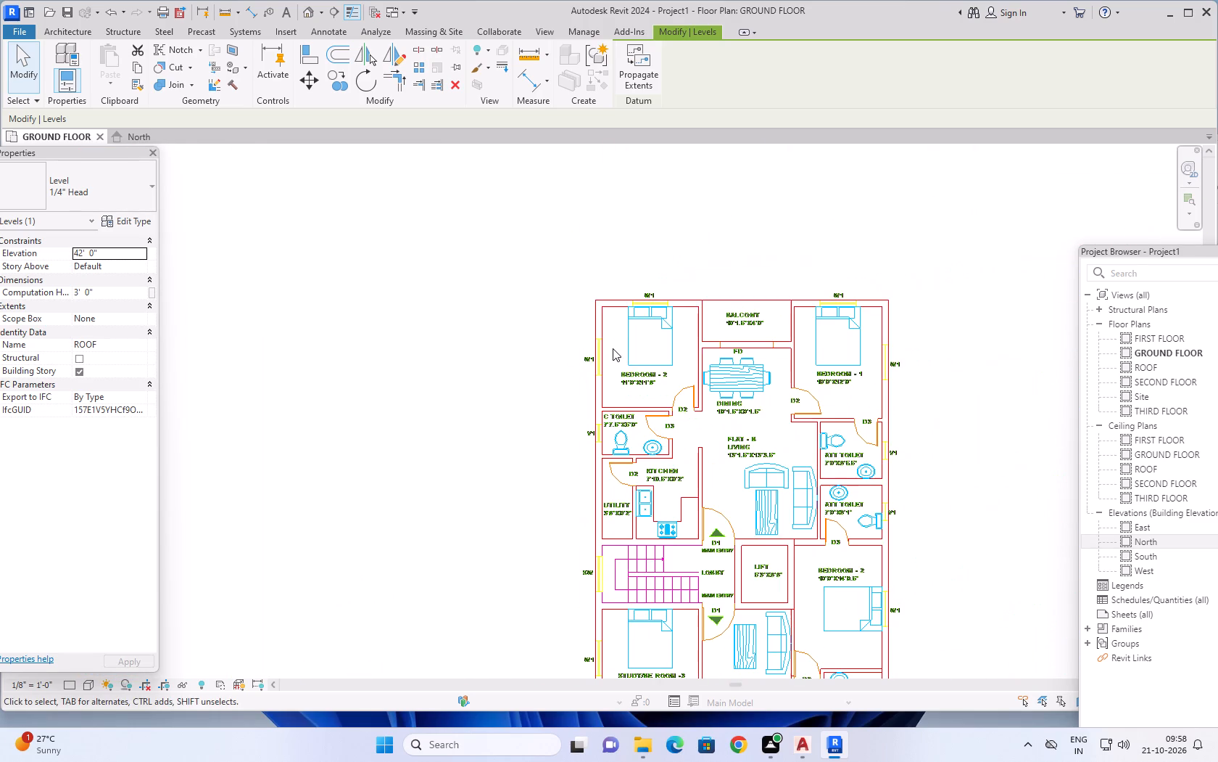
middle_click_drag(642, 355, 613, 314)
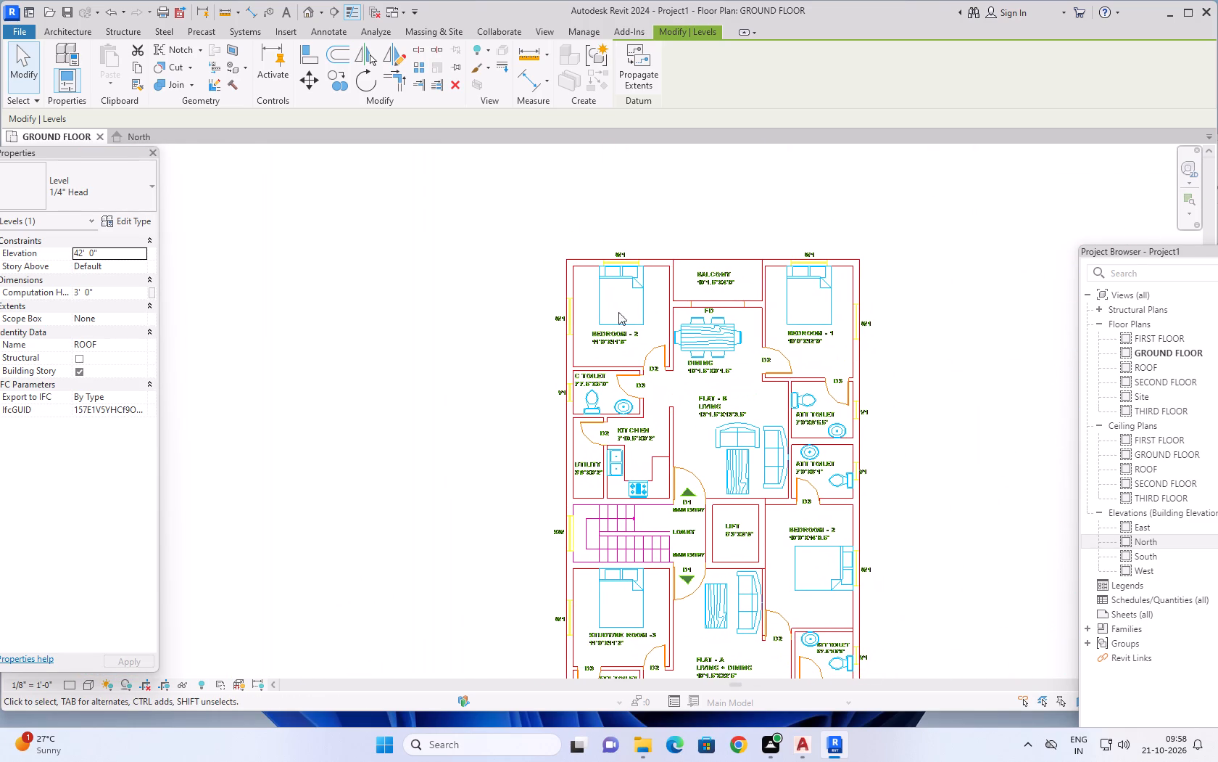
middle_click_drag(687, 207, 628, 228)
scroll(608, 278, "up", 5)
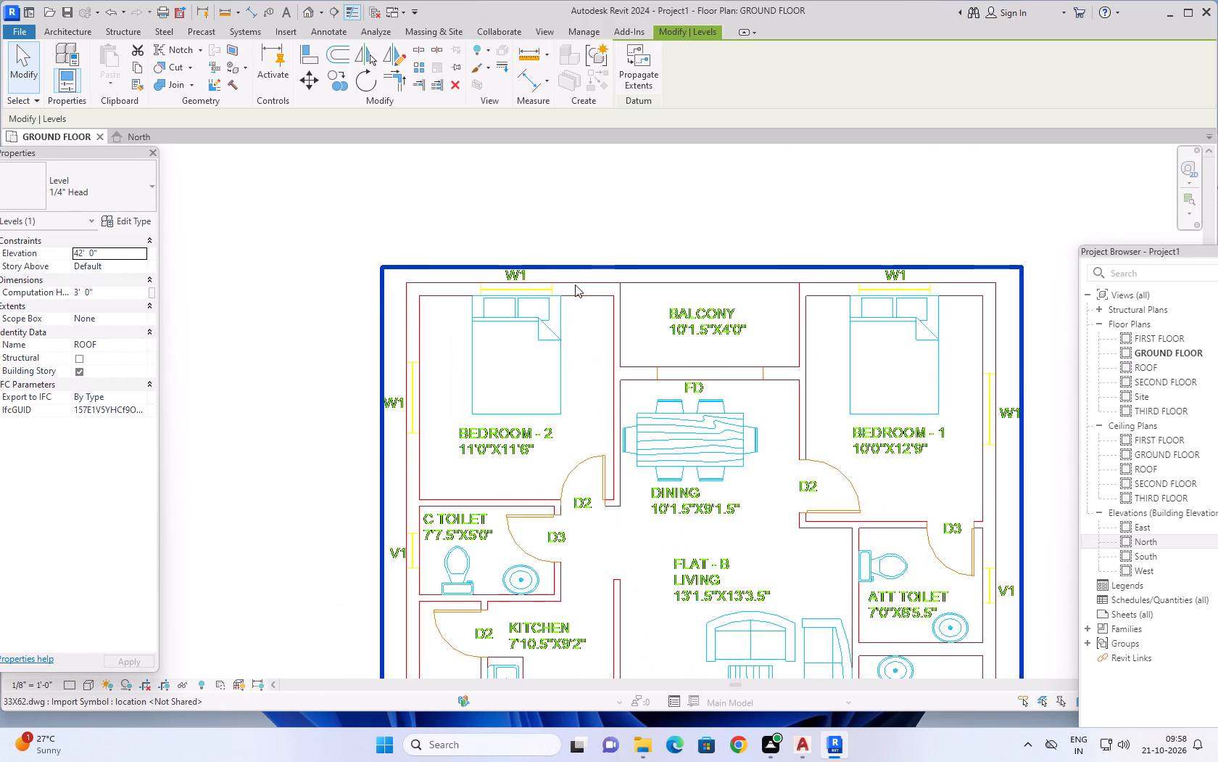
scroll(575, 284, "up", 6)
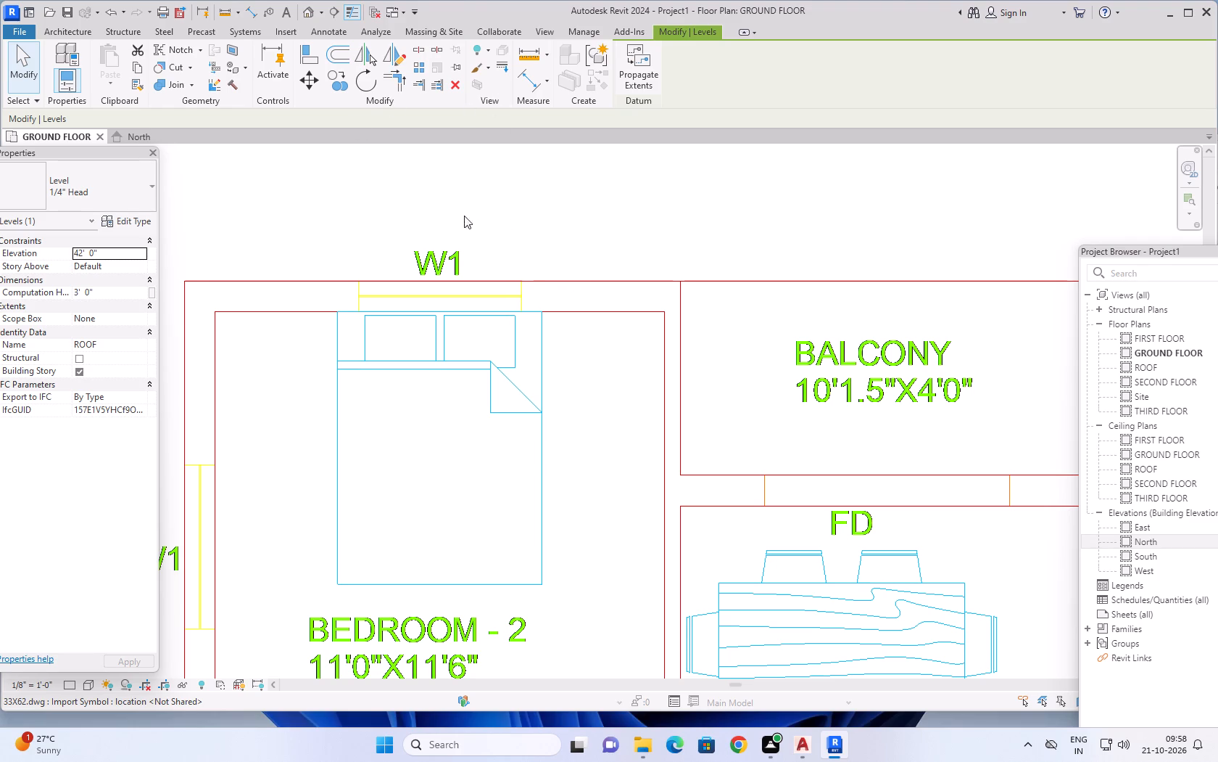
Start an architectural wall and duplicate the Generic - 8" basic wall type as 9".
left_click(74, 29)
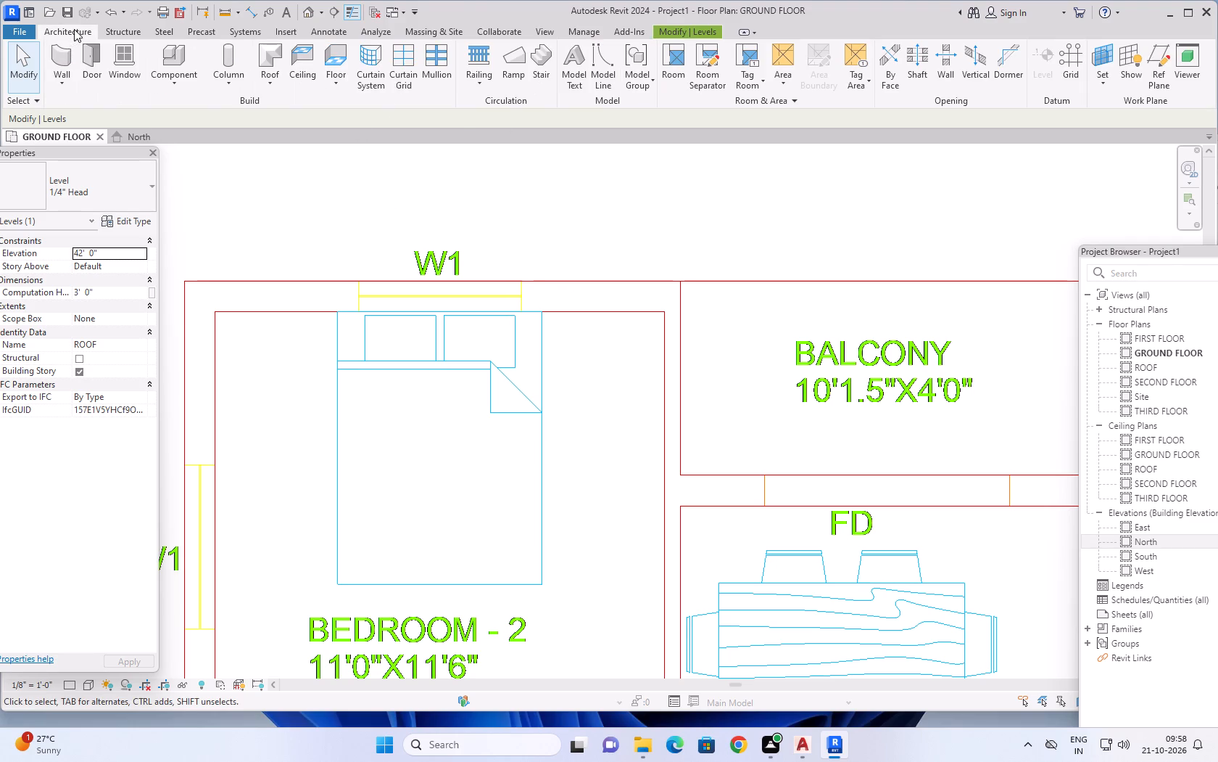
left_click(67, 52)
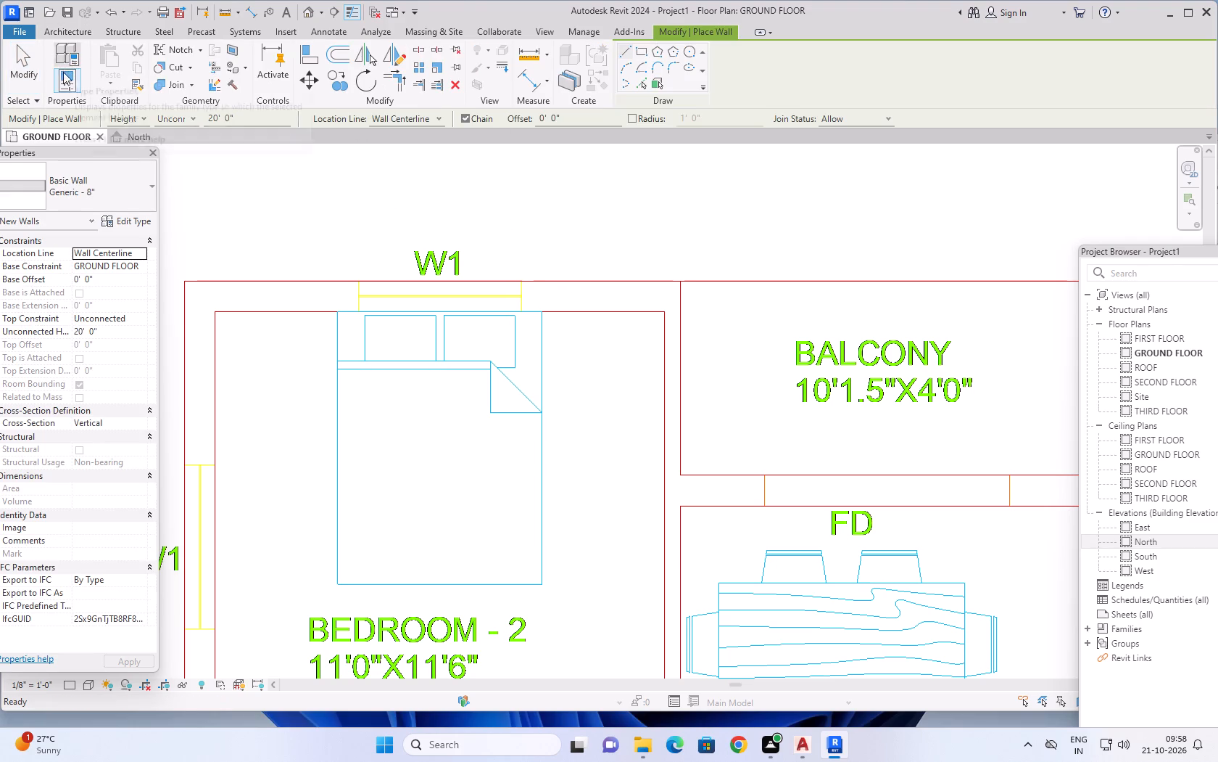
left_click(107, 179)
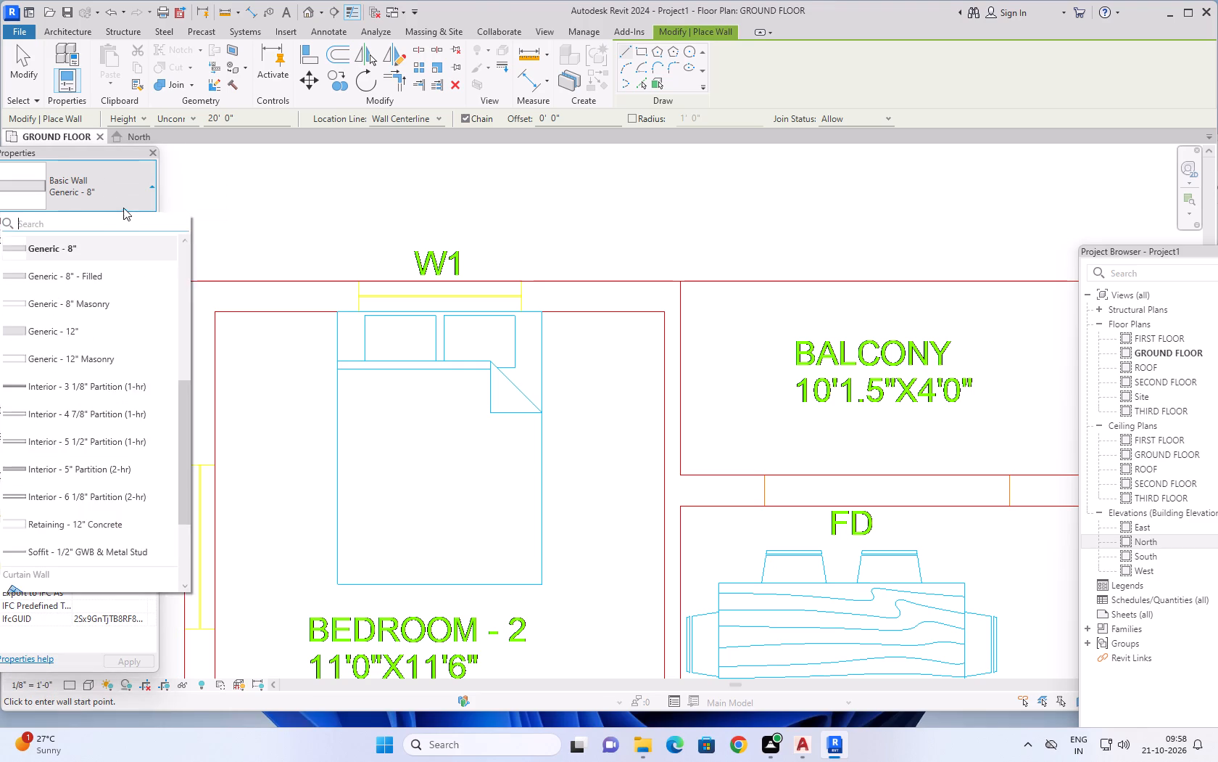
left_click(124, 195)
left_click(124, 216)
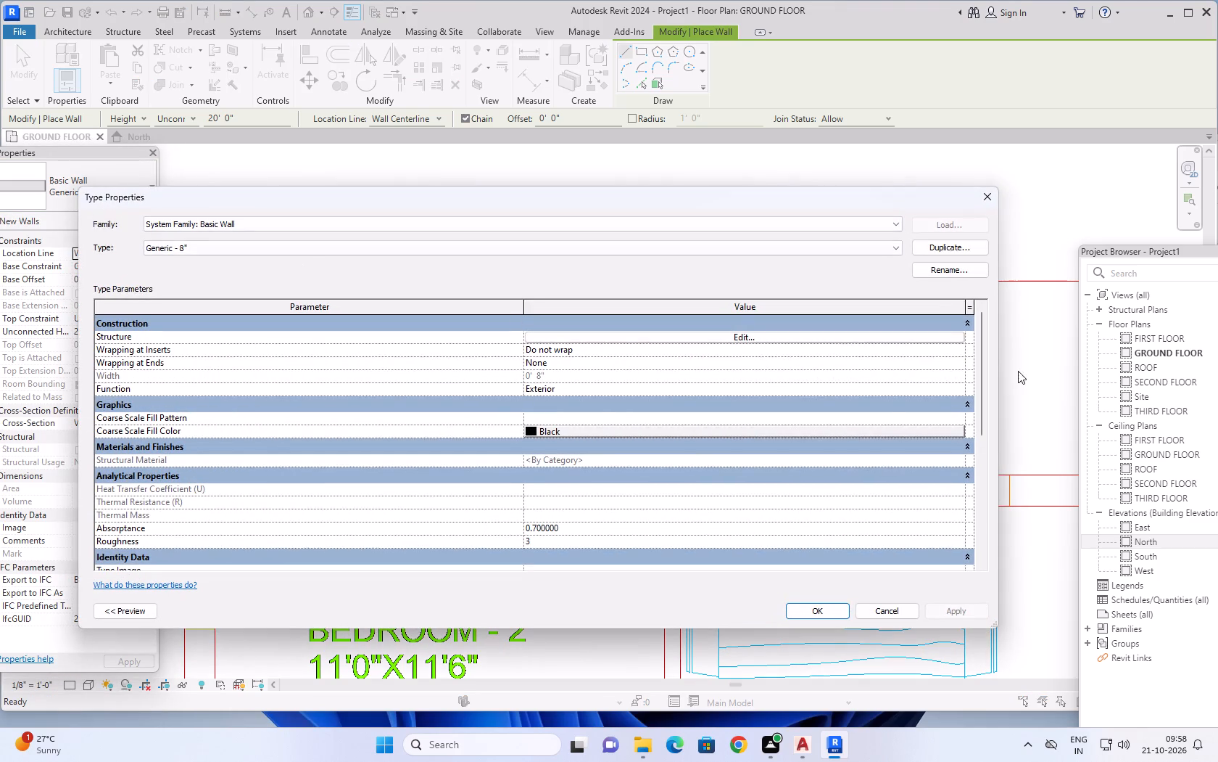
left_click(948, 247)
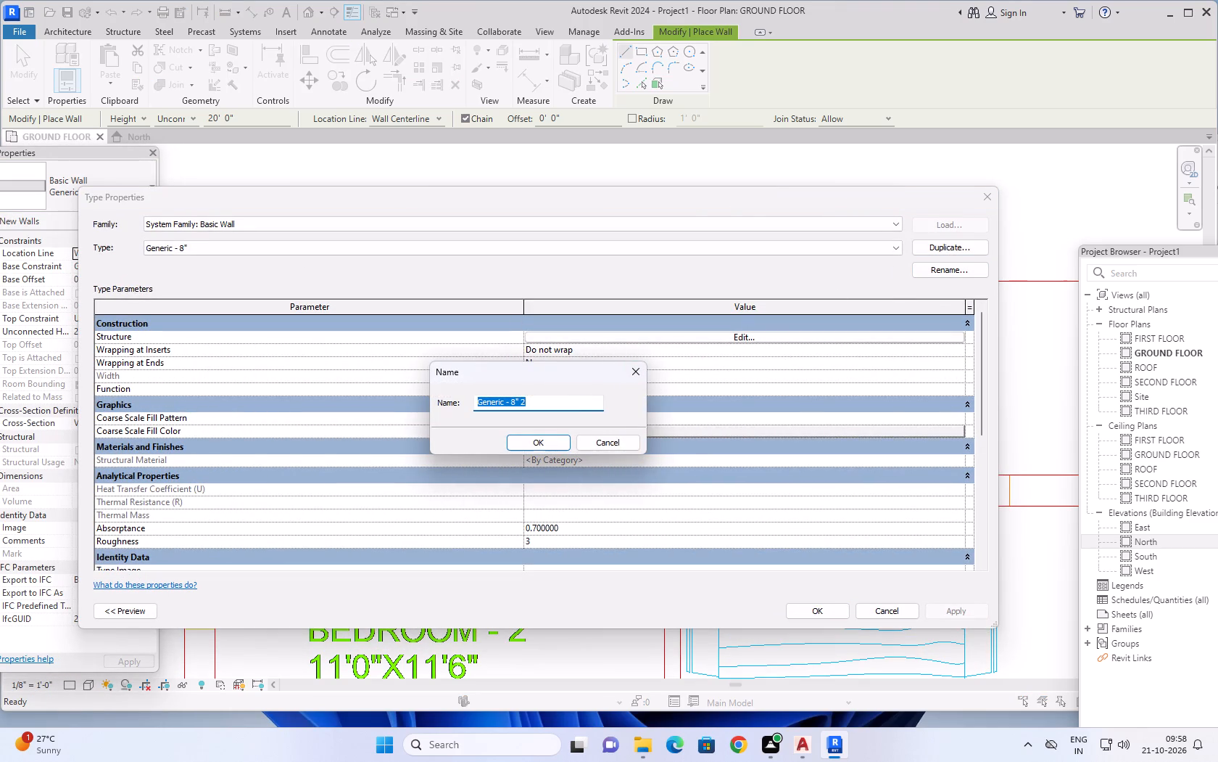
key("9")
key("shift+quotedbl")
key("Return")
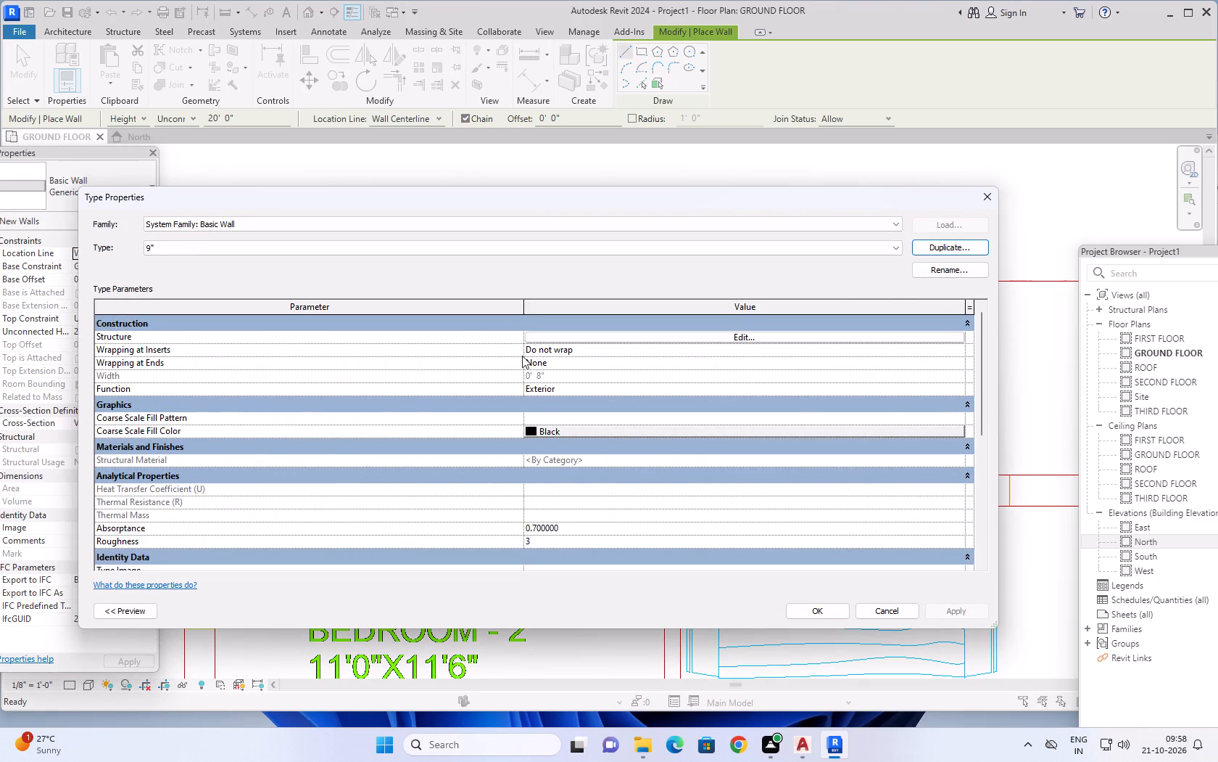
Set the structure layer thickness of the new 9" wall type to 9" and apply the type.
left_click(731, 336)
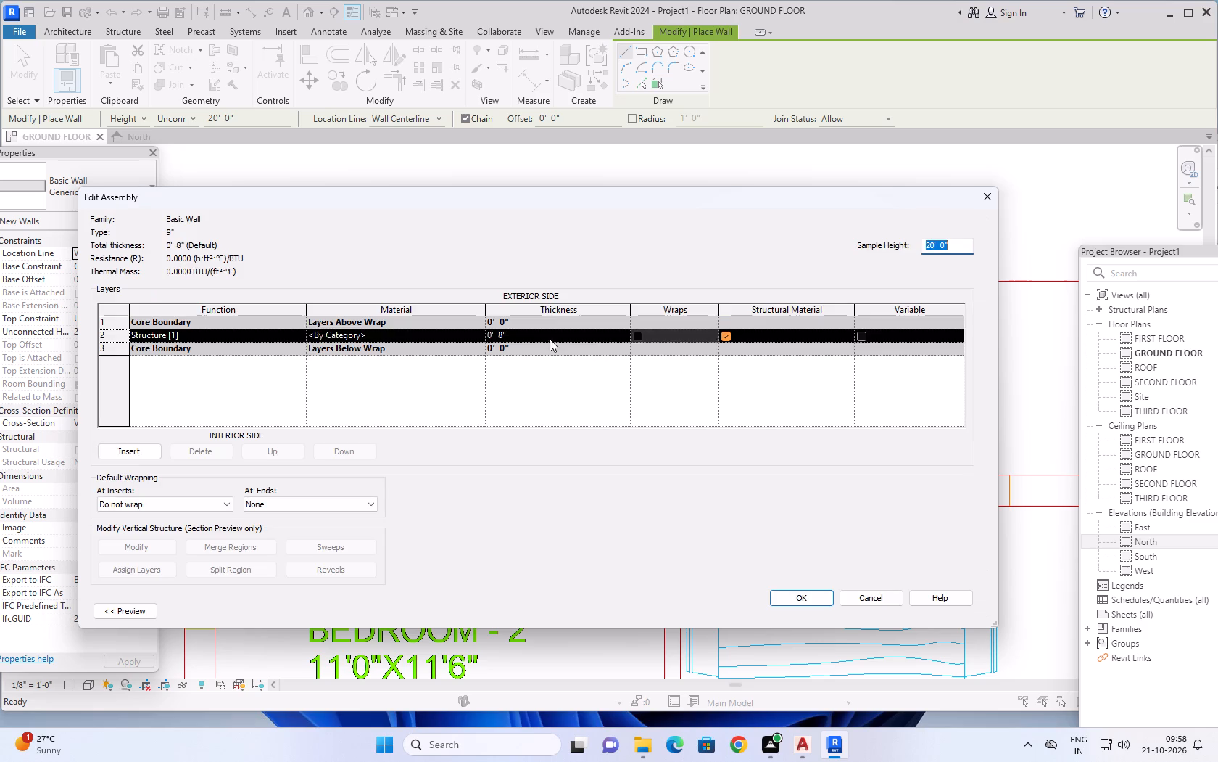
left_click(537, 336)
key("9")
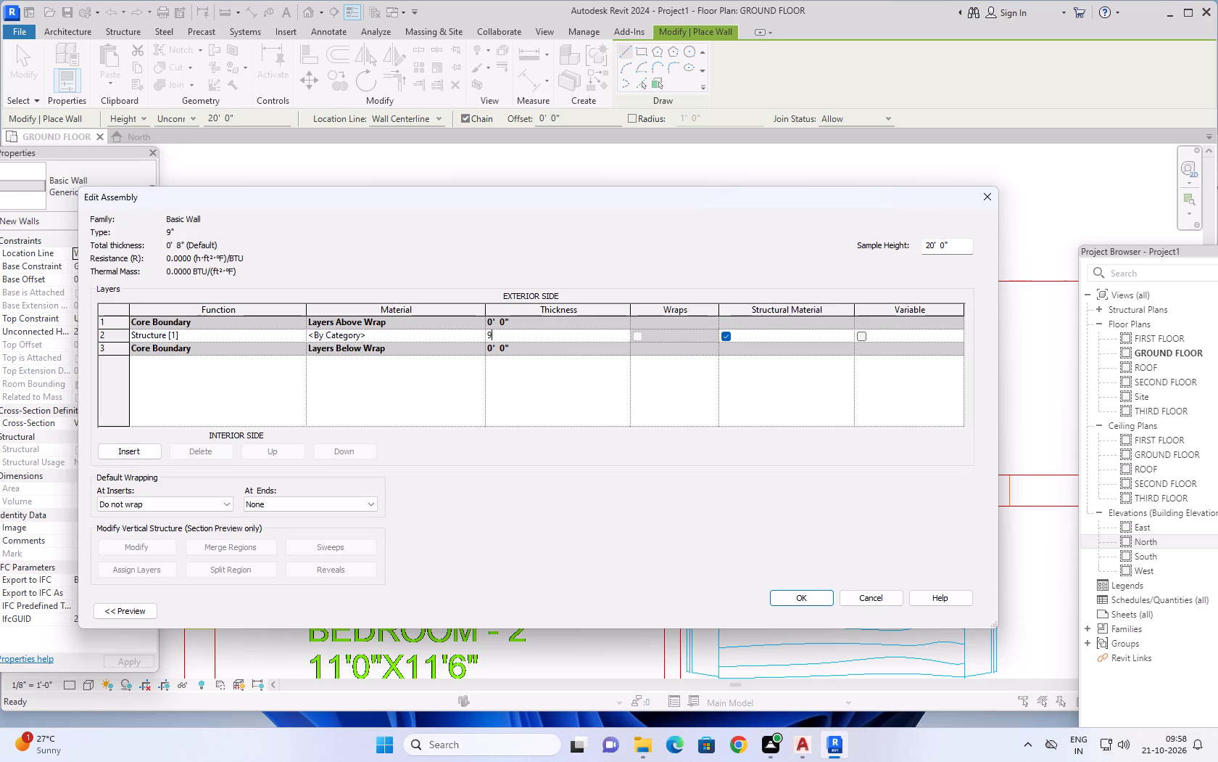
key("shift+quotedbl")
left_click(811, 593)
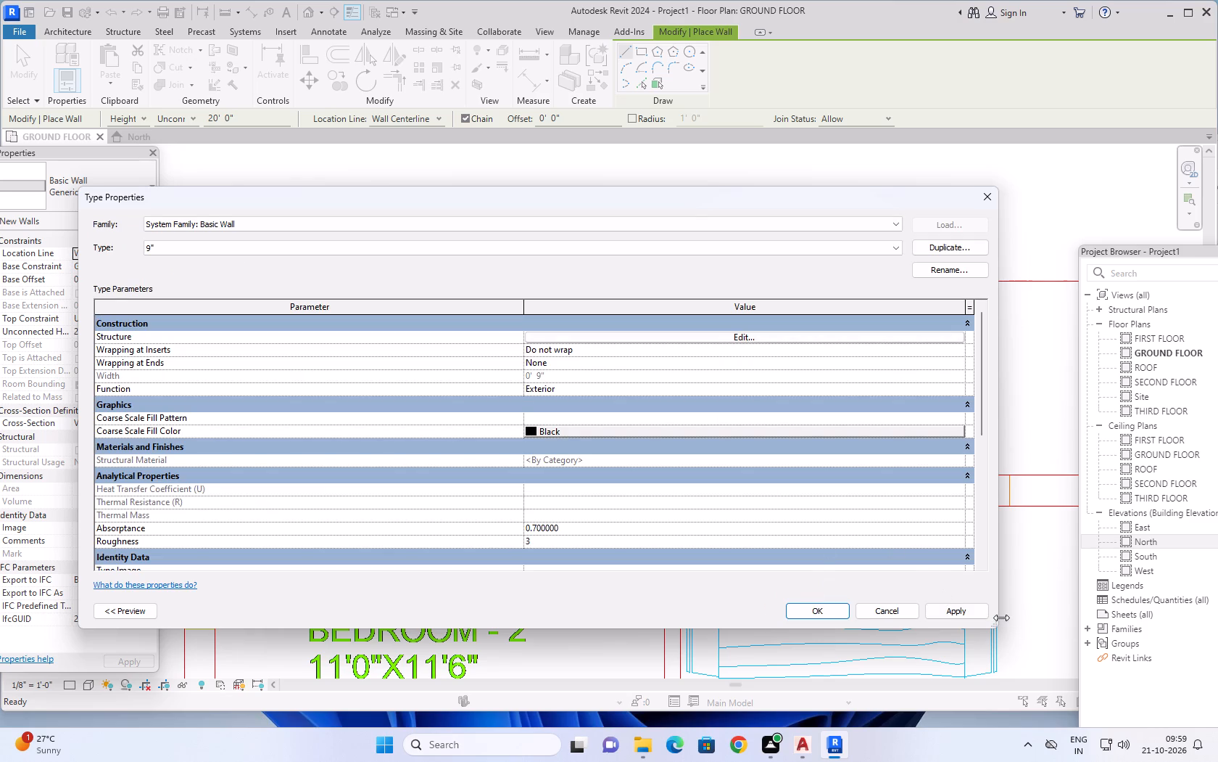
left_click(951, 607)
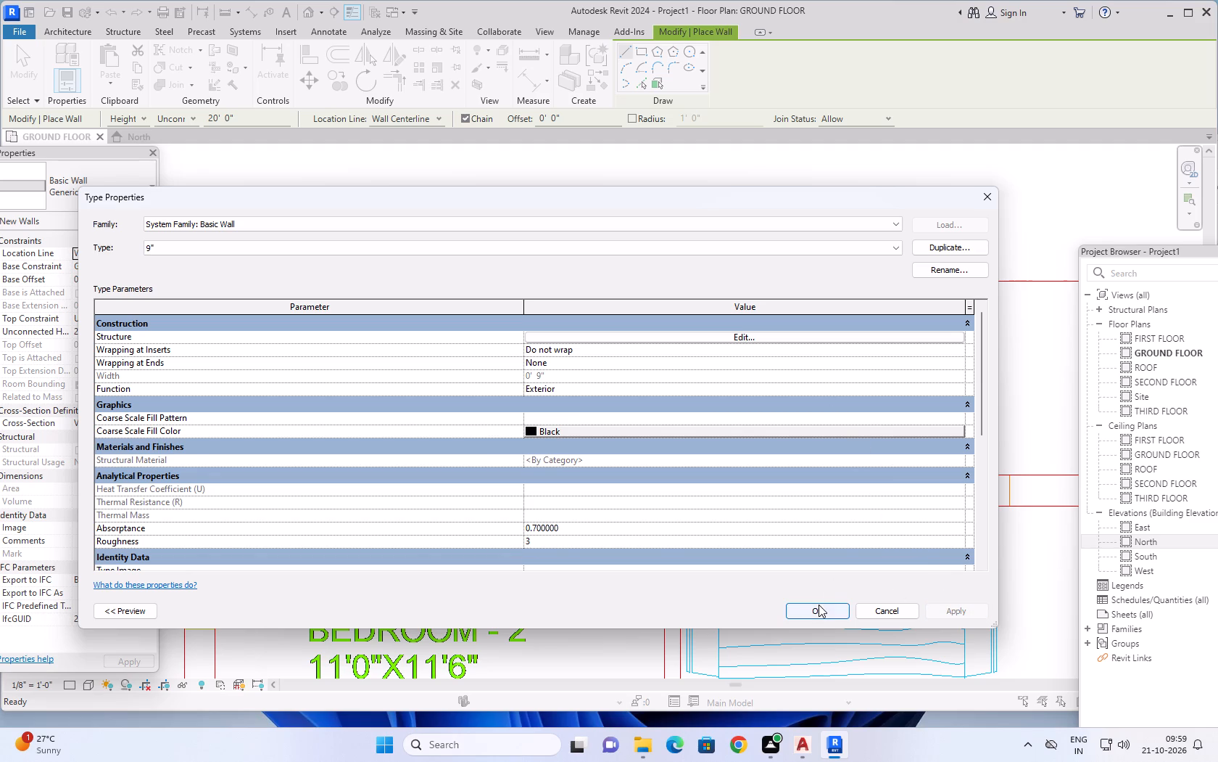
left_click(819, 607)
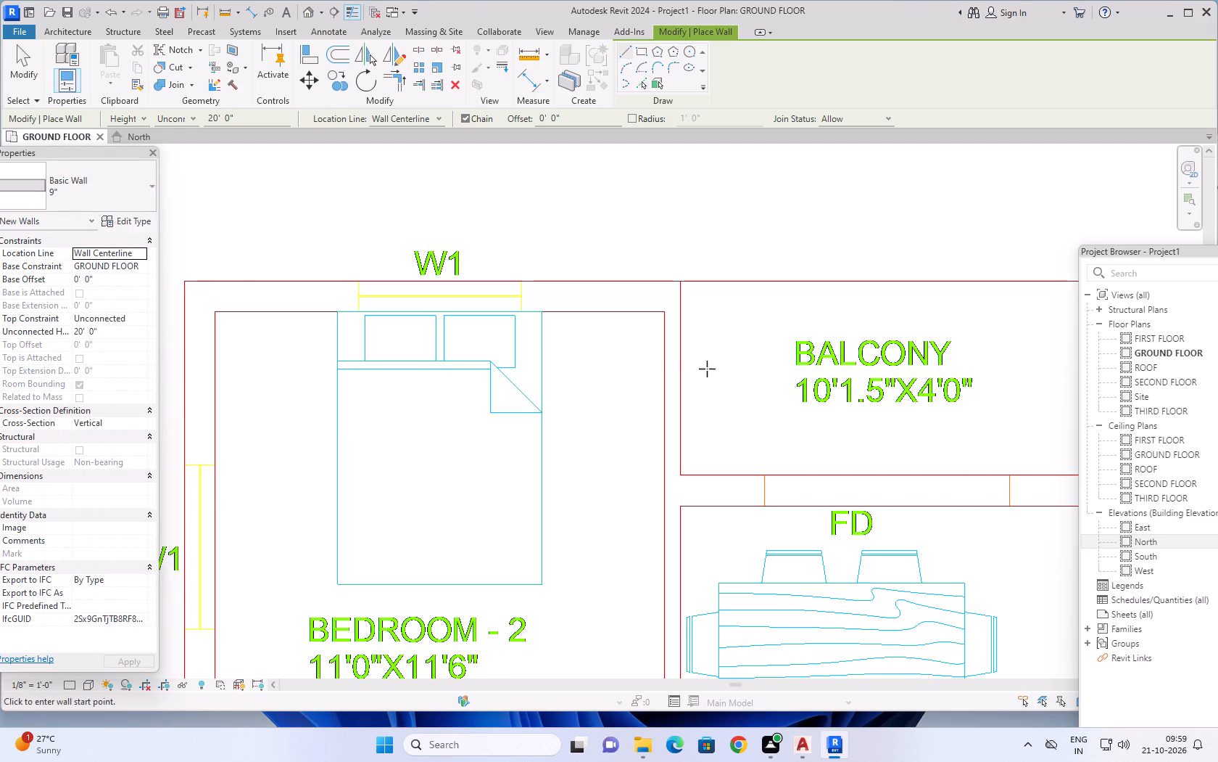
Set the new walls' top constraint to Up to level: FIRST FLOOR.
scroll(642, 350, "down", 2)
scroll(579, 328, "down", 1)
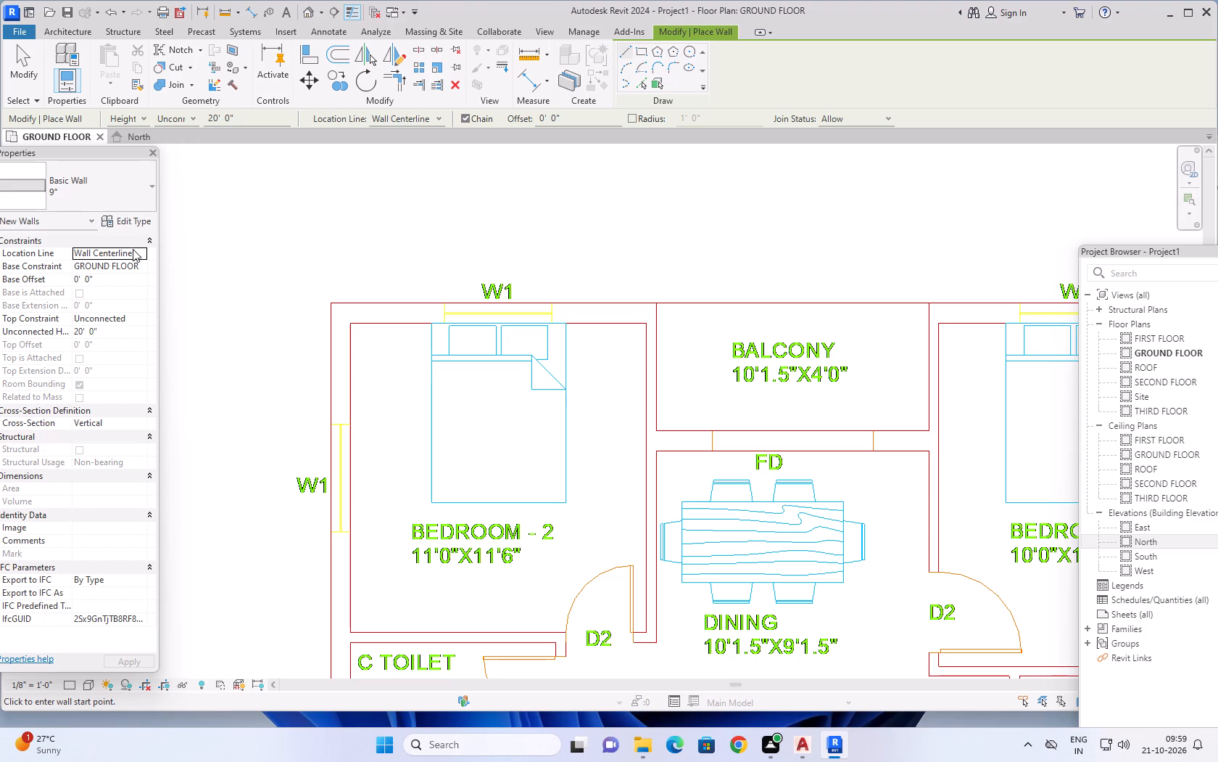
left_click(135, 317)
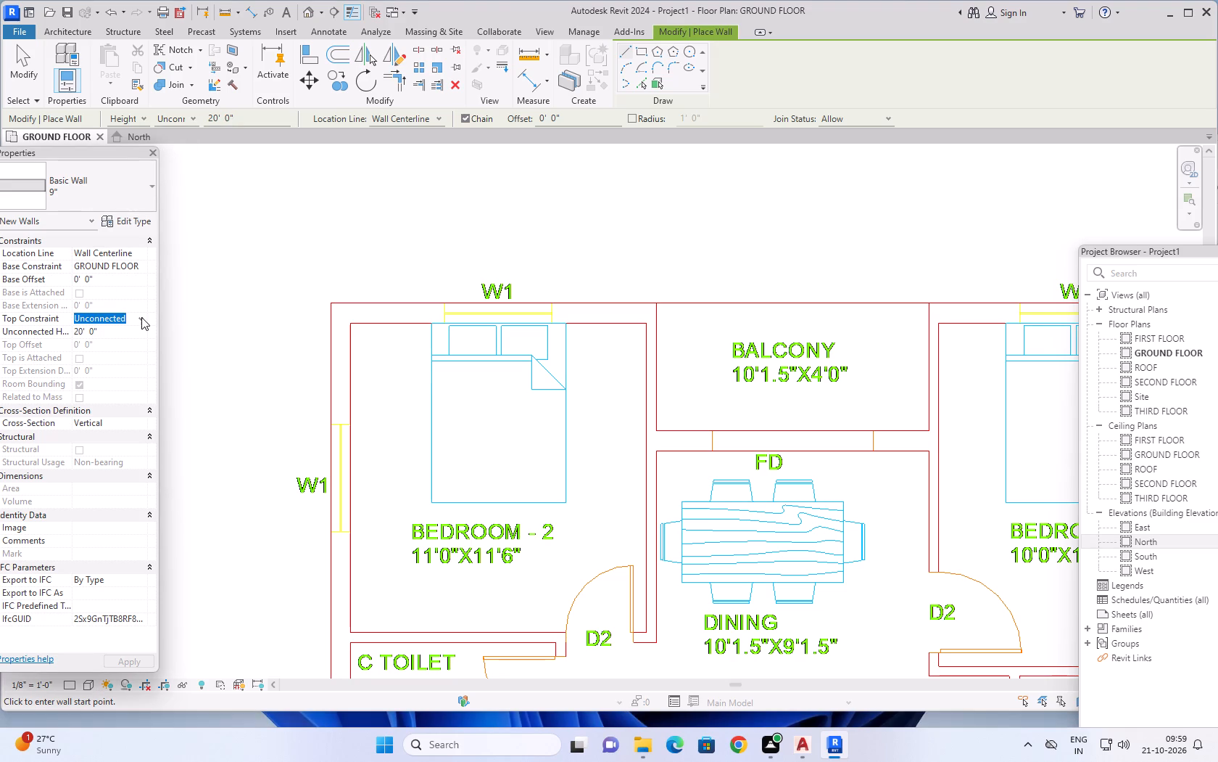
left_click(141, 317)
left_click(125, 353)
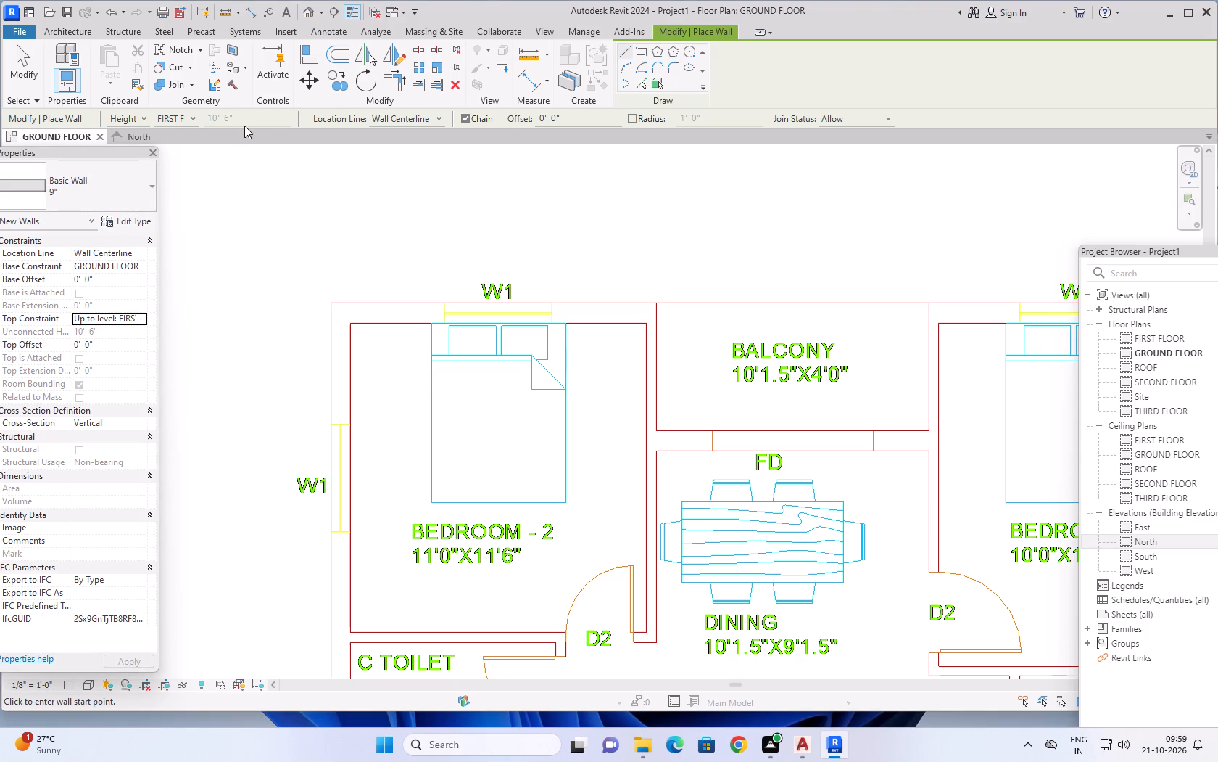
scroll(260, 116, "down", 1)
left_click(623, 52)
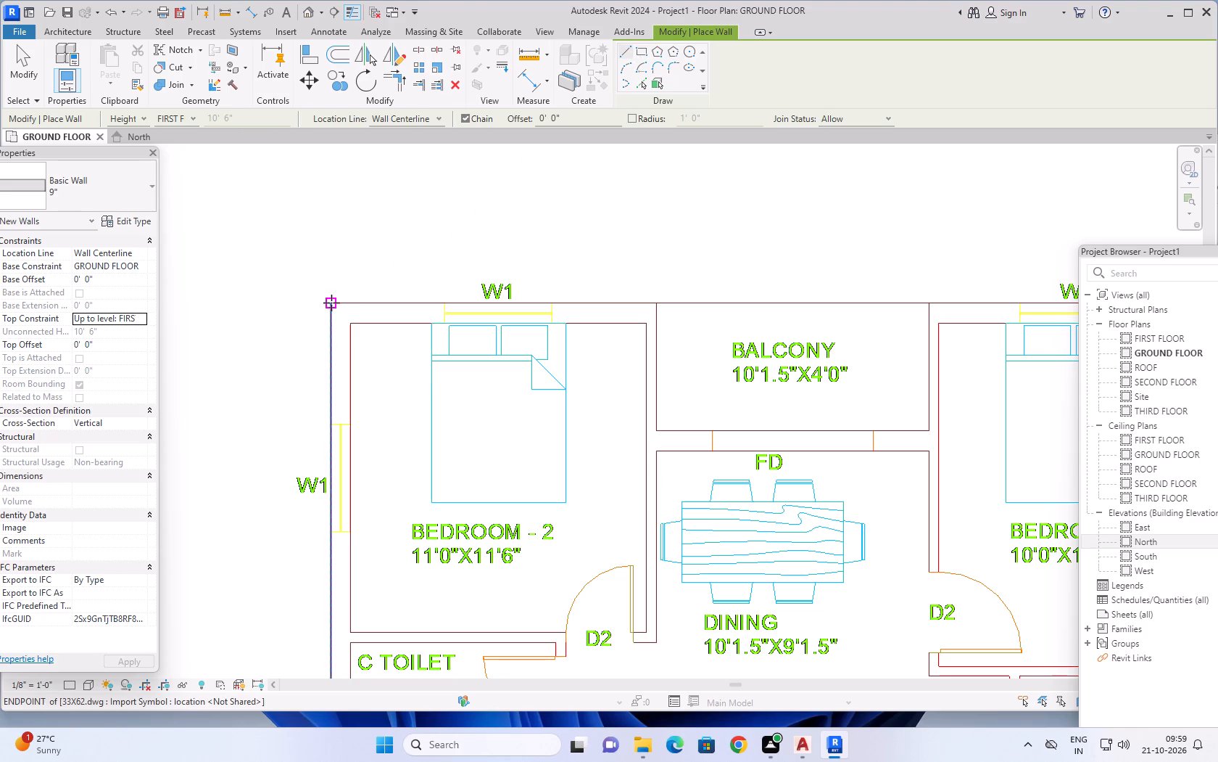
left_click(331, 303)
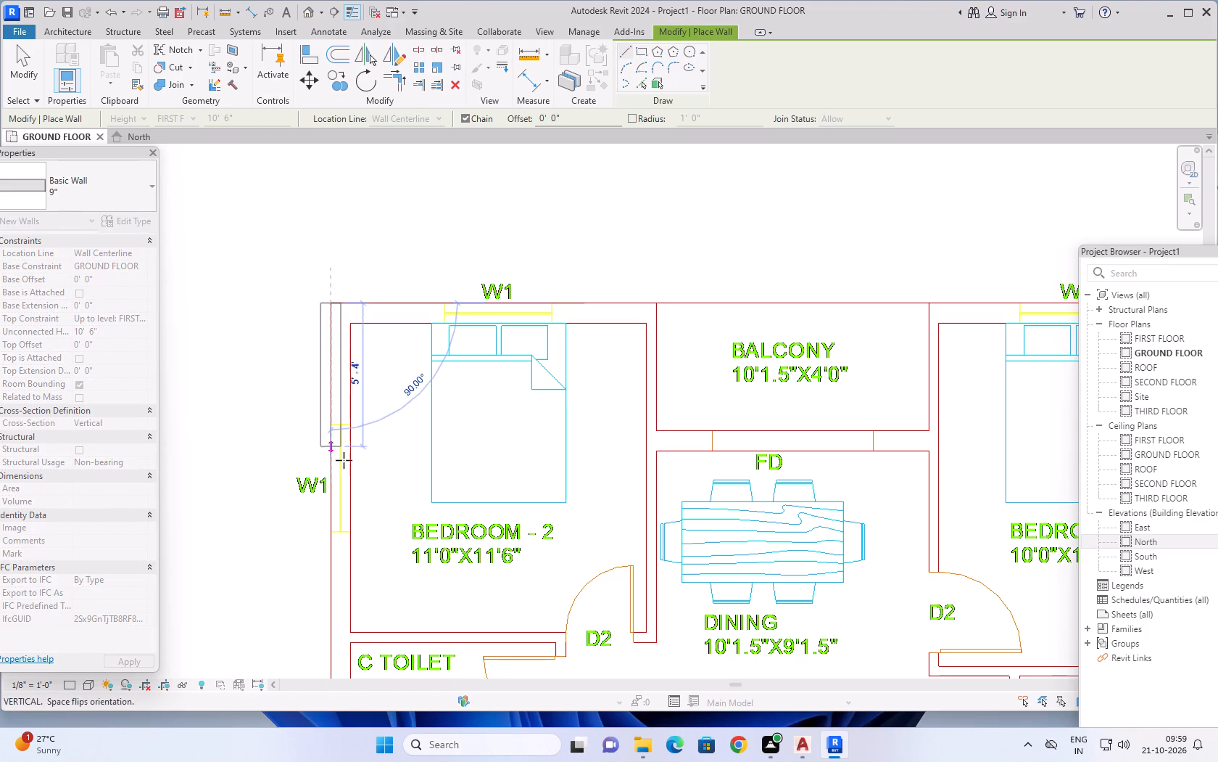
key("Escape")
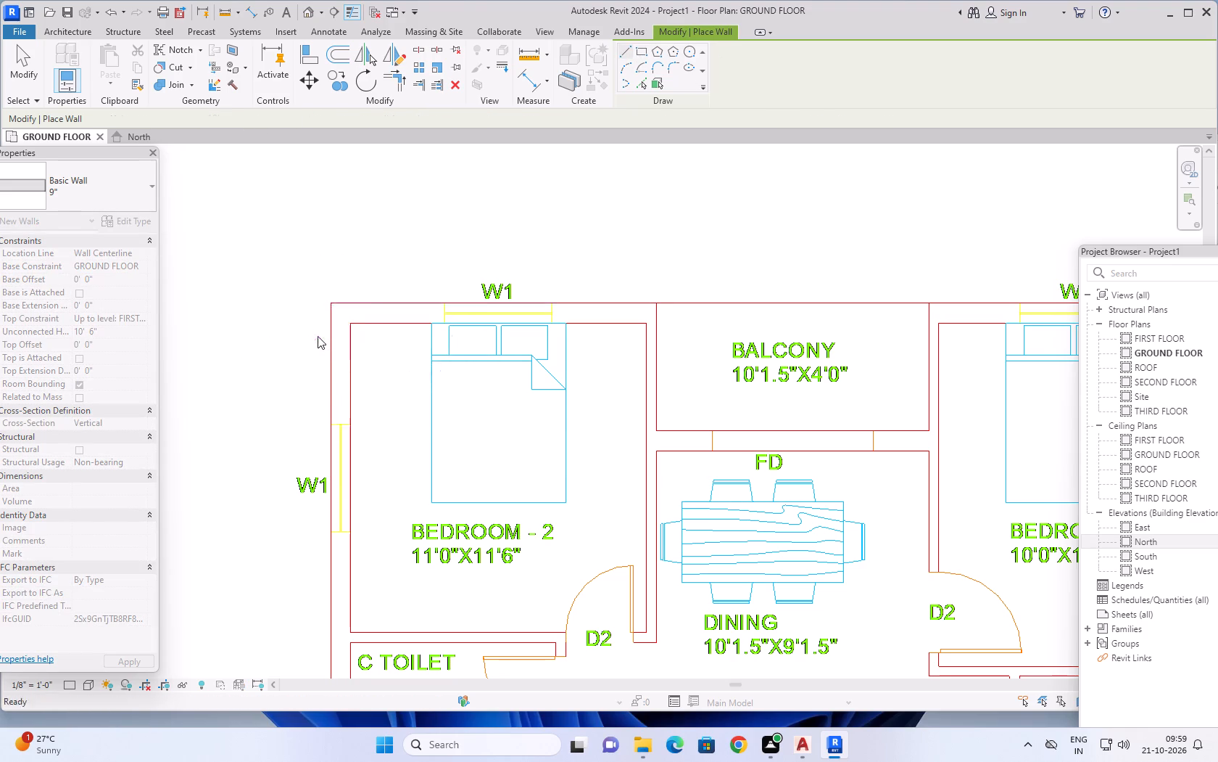
Set the new walls' location line to Finish Face: Exterior.
left_click(147, 253)
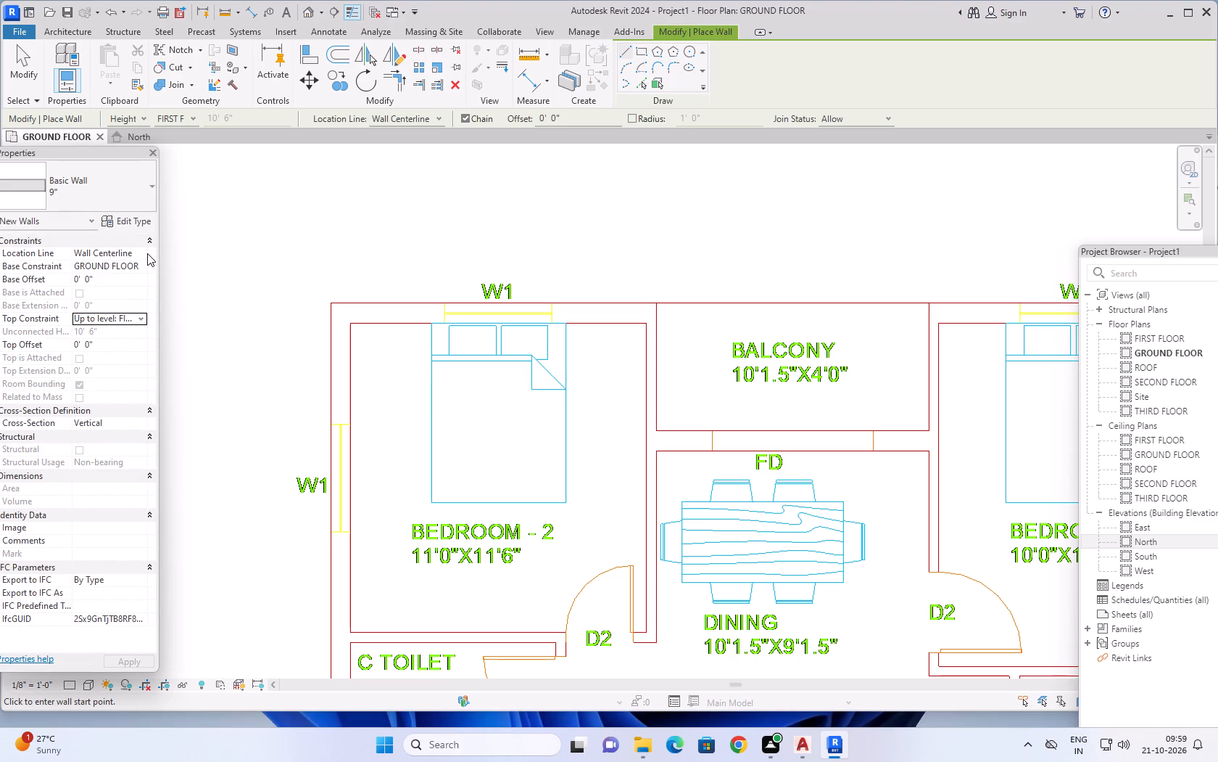
left_click(144, 254)
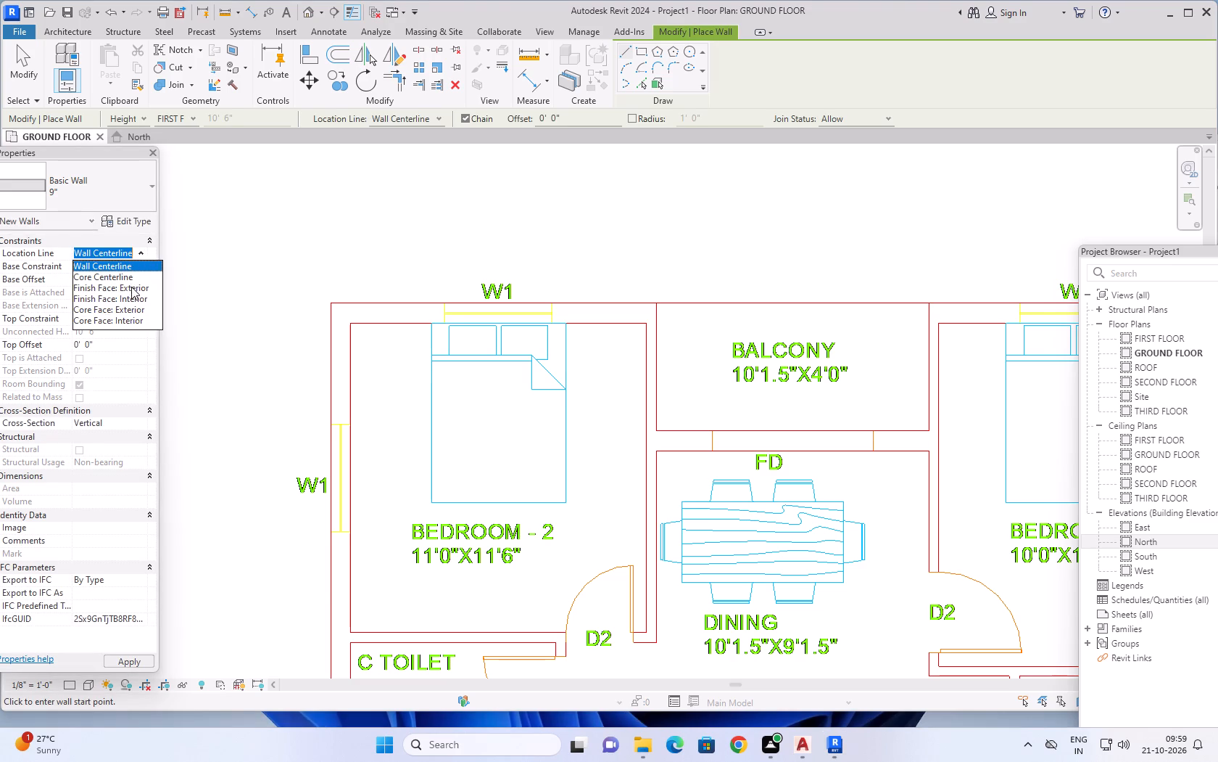
left_click(131, 287)
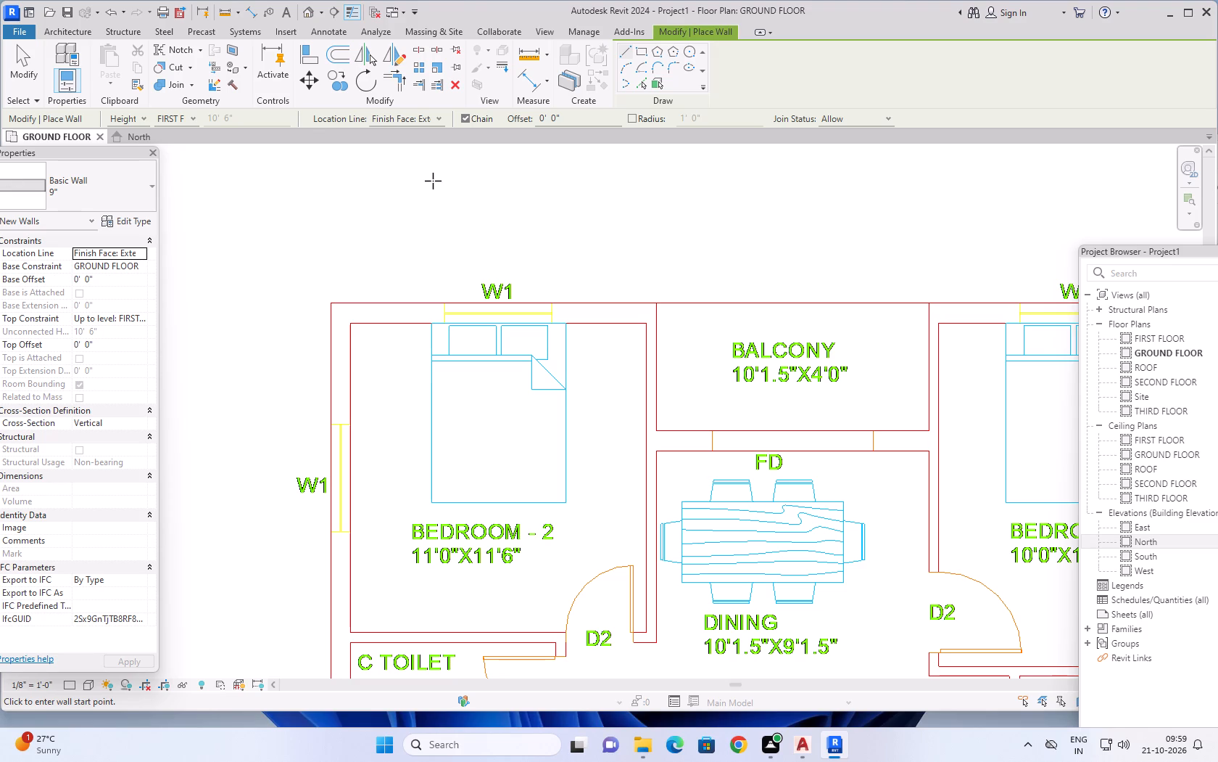
Draw a 4' 6" straight wall from Bedroom 2's outer corner down to the side W1 window, flipped inside the DWG wall lines.
left_click(622, 49)
left_click(329, 300)
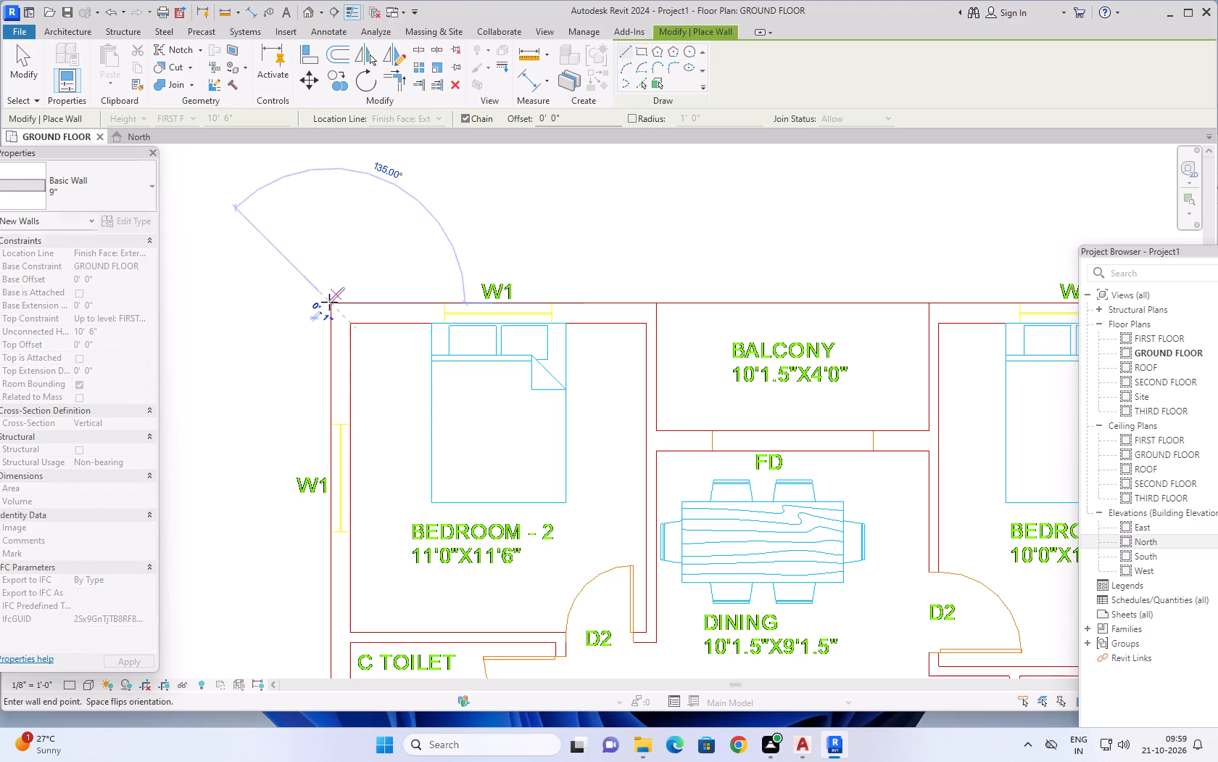
key("space")
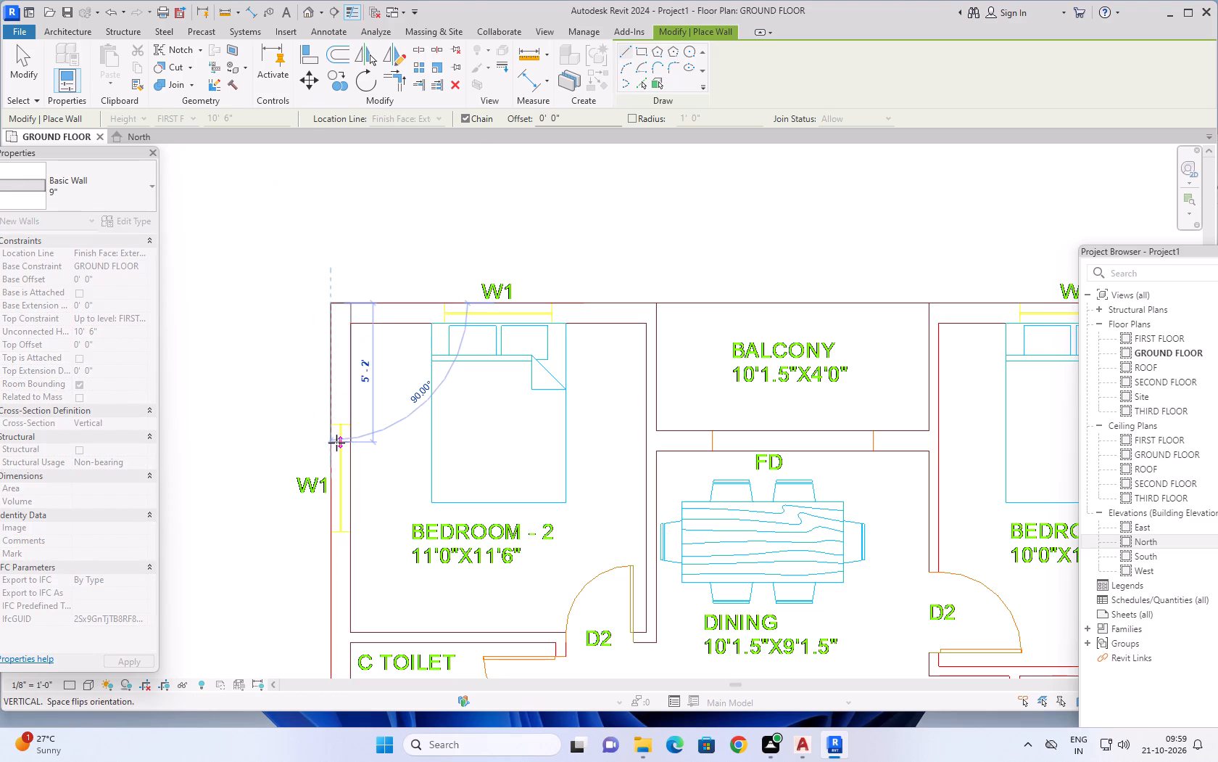
scroll(339, 442, "up", 5)
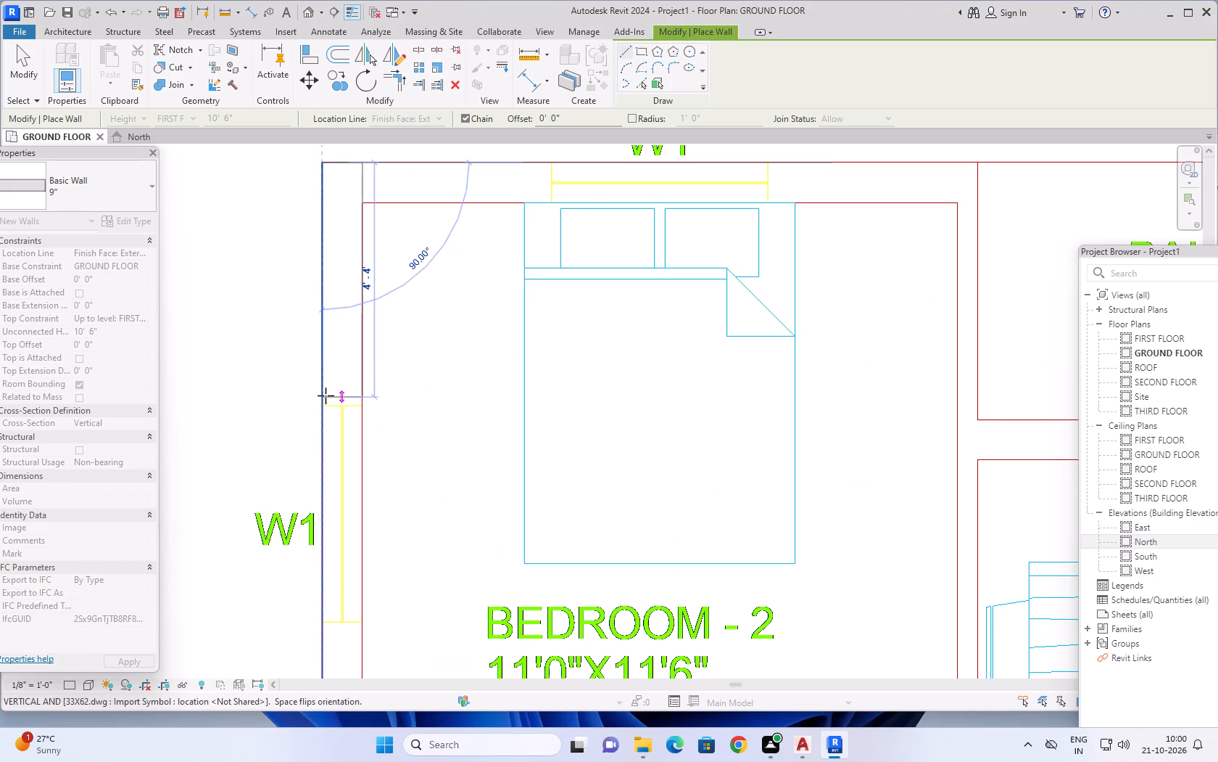
left_click(325, 403)
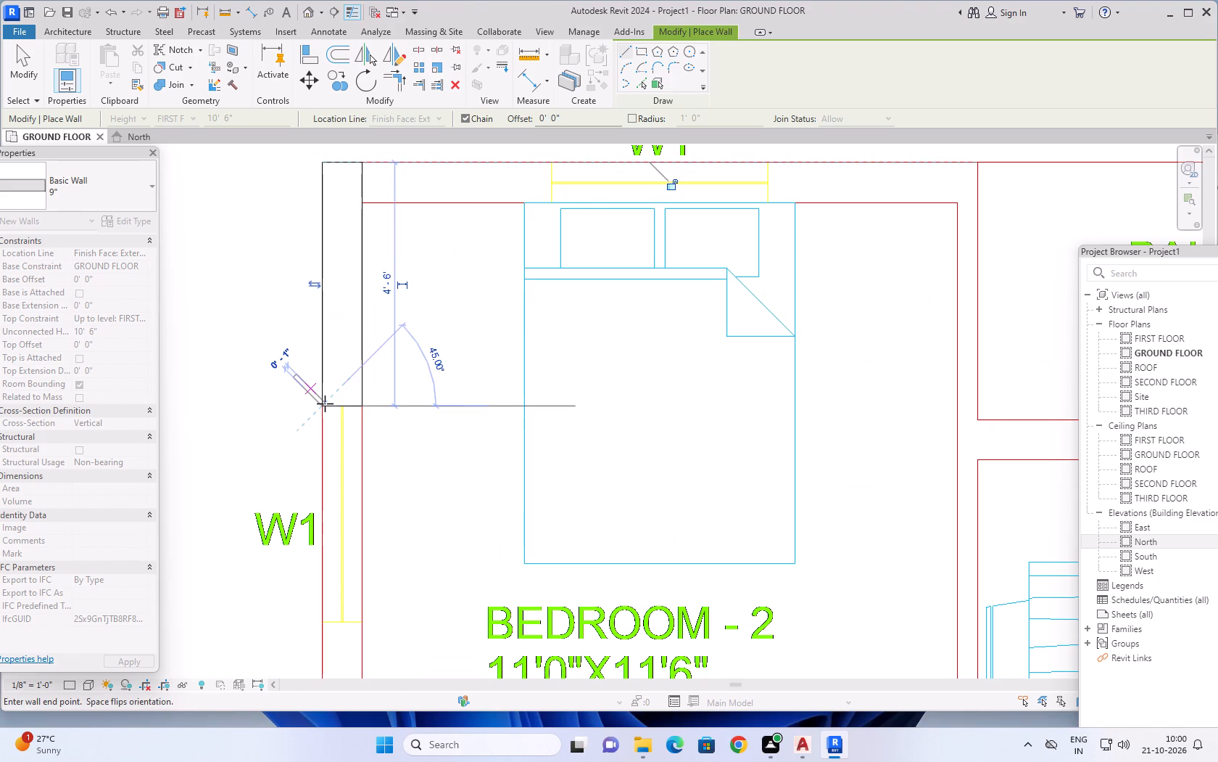
key("Escape")
Draw a 9" wall about 5' 6" long from Bedroom 2's side window W1 down to C Toilet's V1, flipped inside the DWG wall lines.
scroll(283, 459, "down", 4)
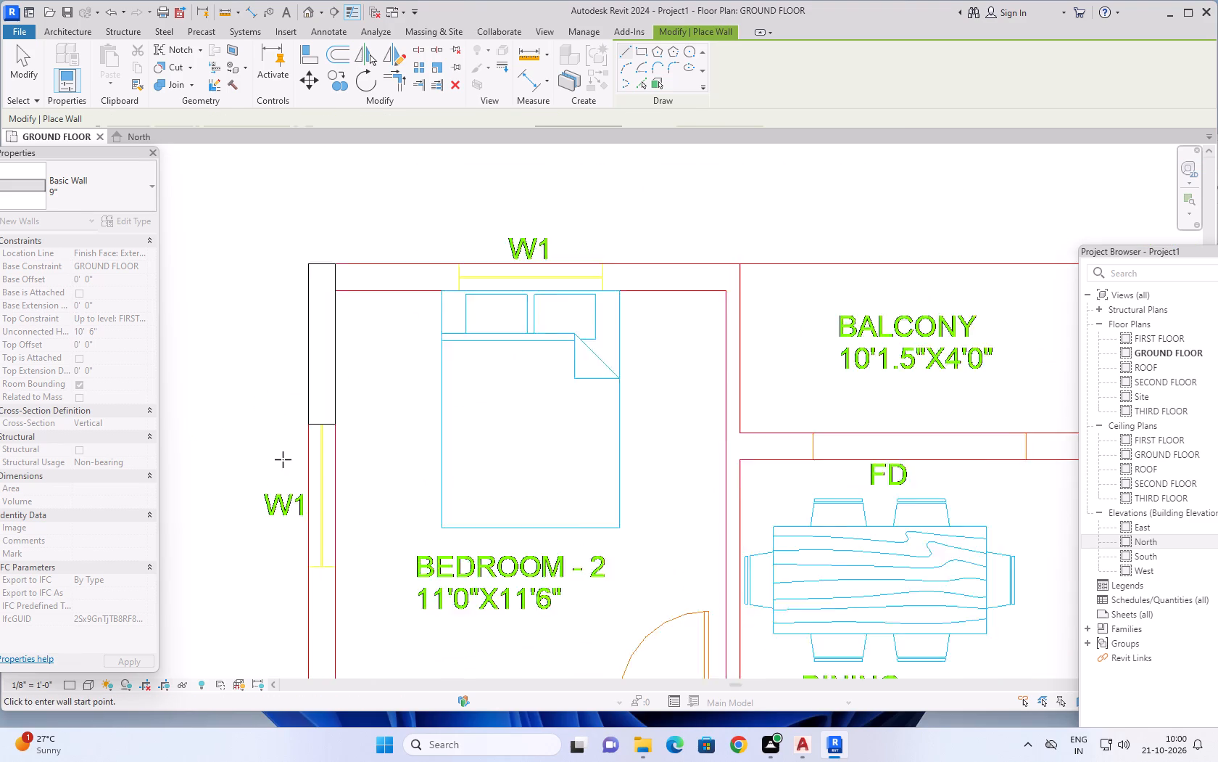
middle_click_drag(281, 444, 260, 224)
scroll(269, 356, "up", 5)
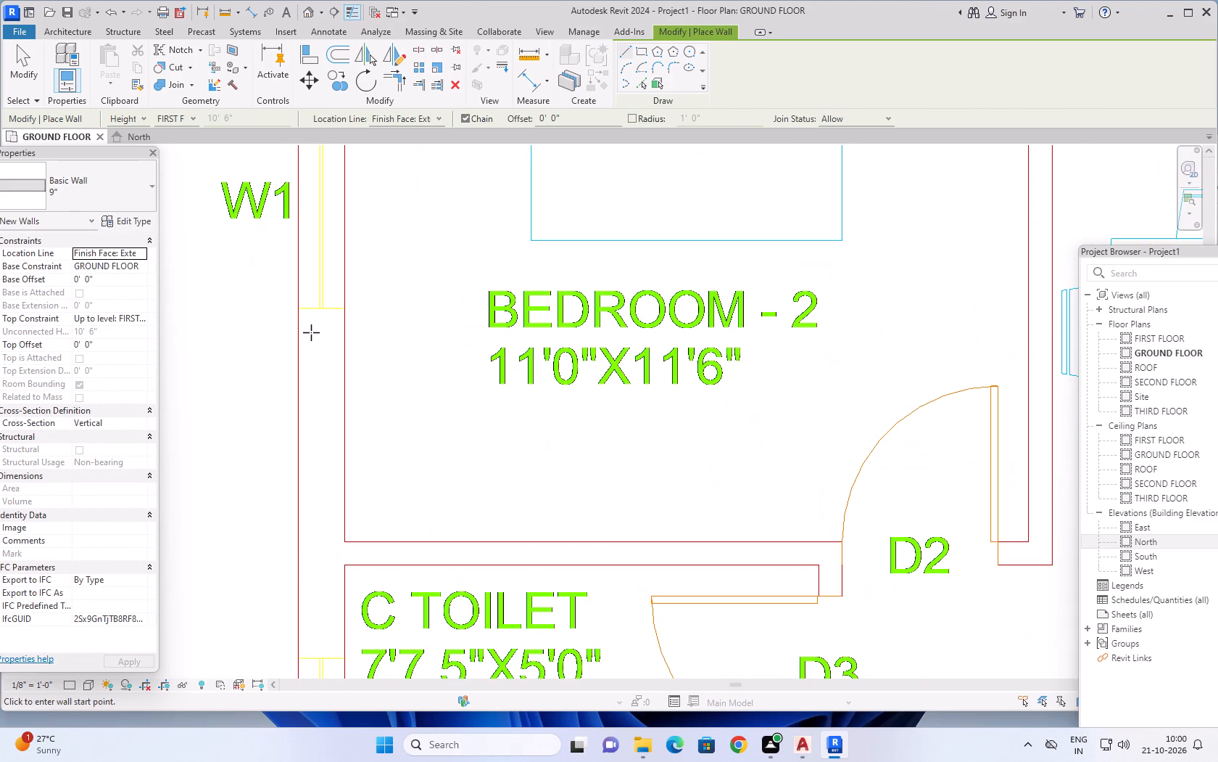
left_click(299, 311)
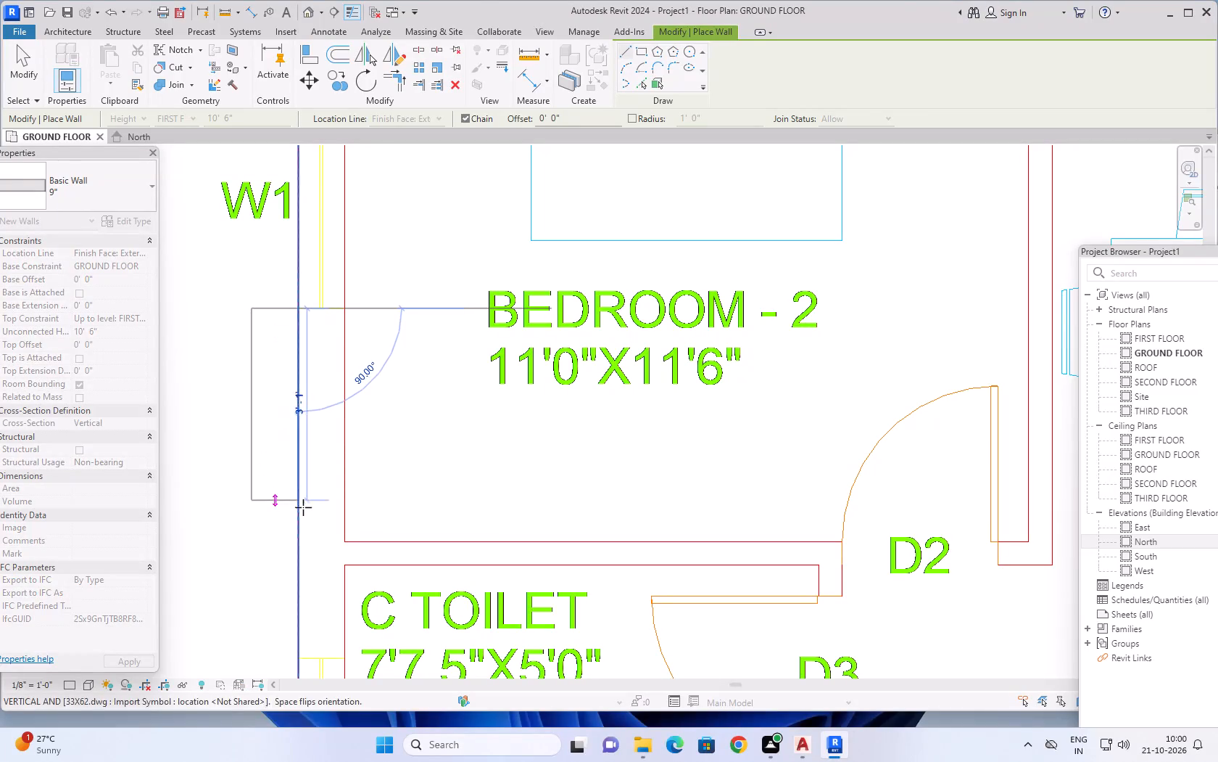
key("space")
scroll(306, 519, "down", 2)
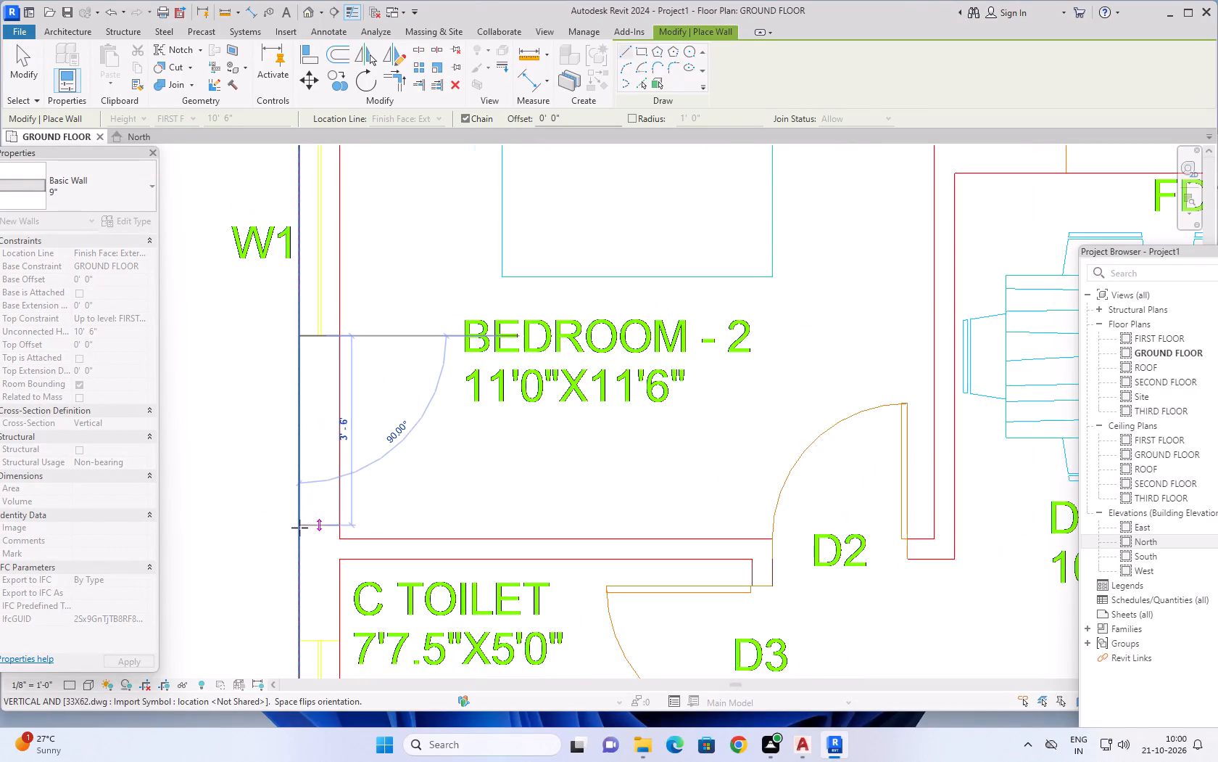
scroll(299, 528, "down", 5)
middle_click_drag(296, 530, 293, 399)
scroll(292, 417, "up", 3)
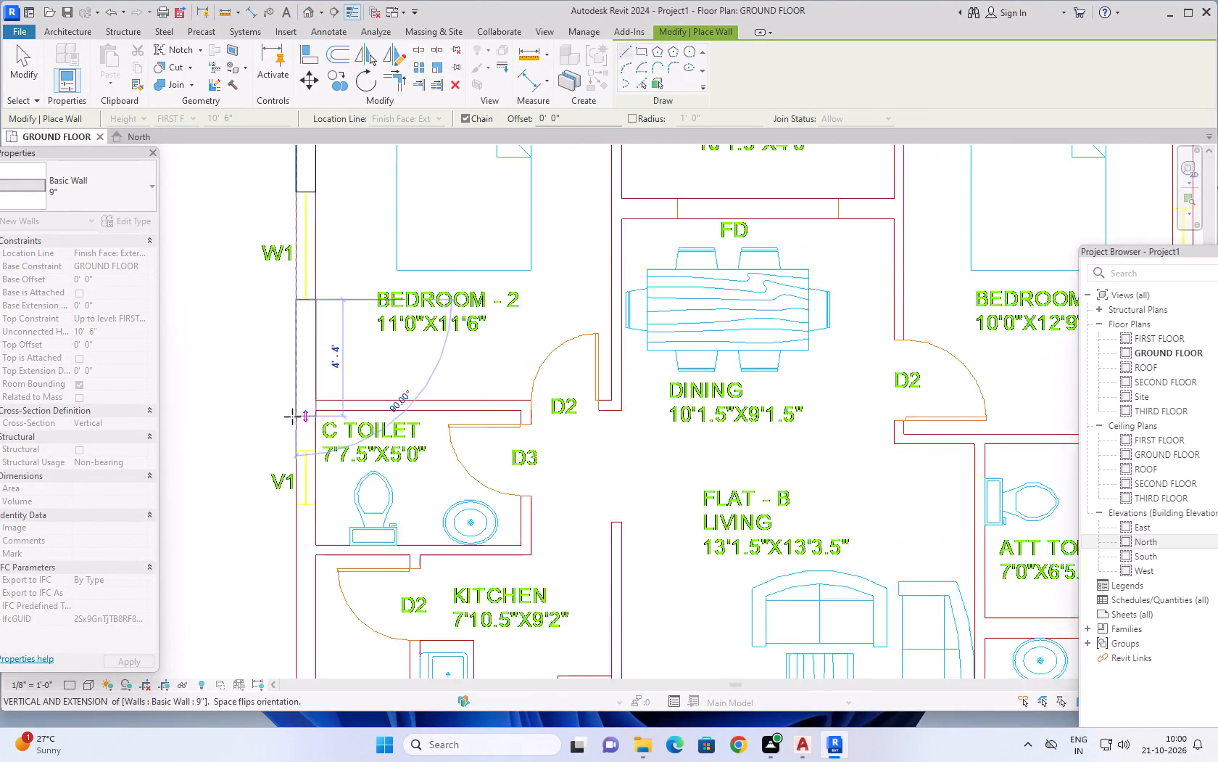
scroll(292, 417, "up", 3)
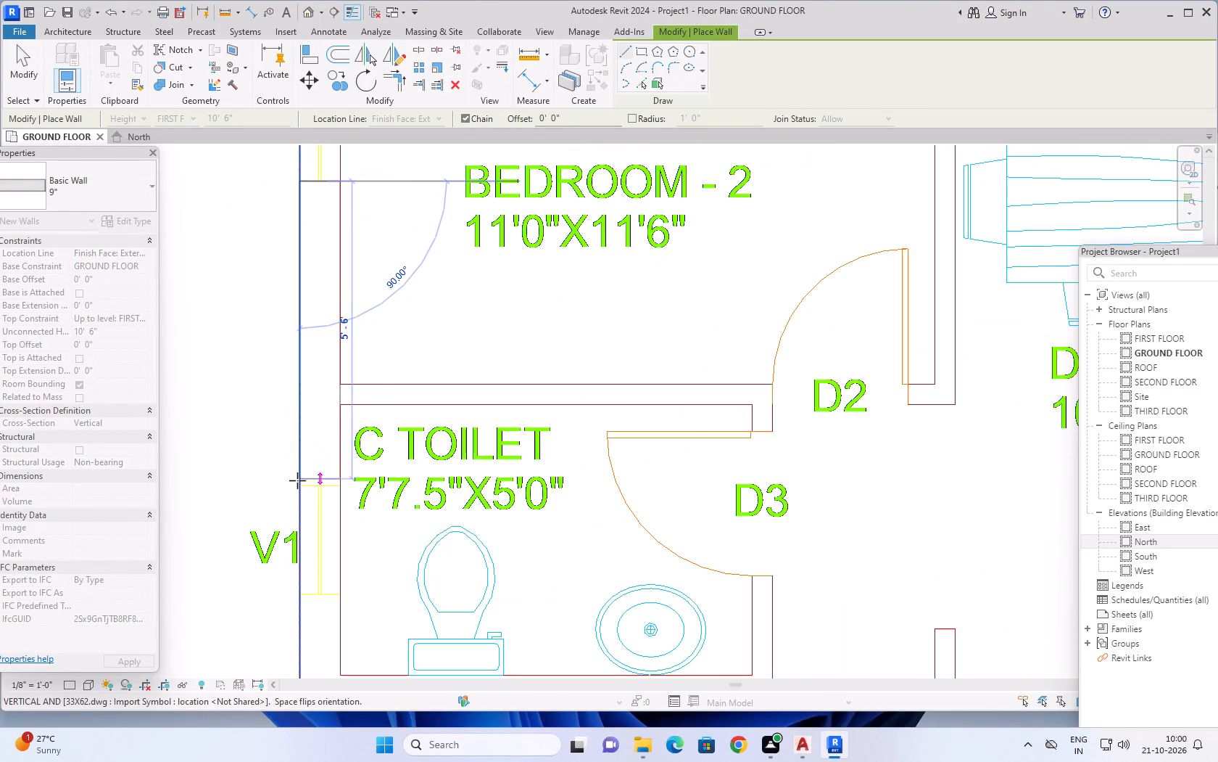
left_click(300, 484)
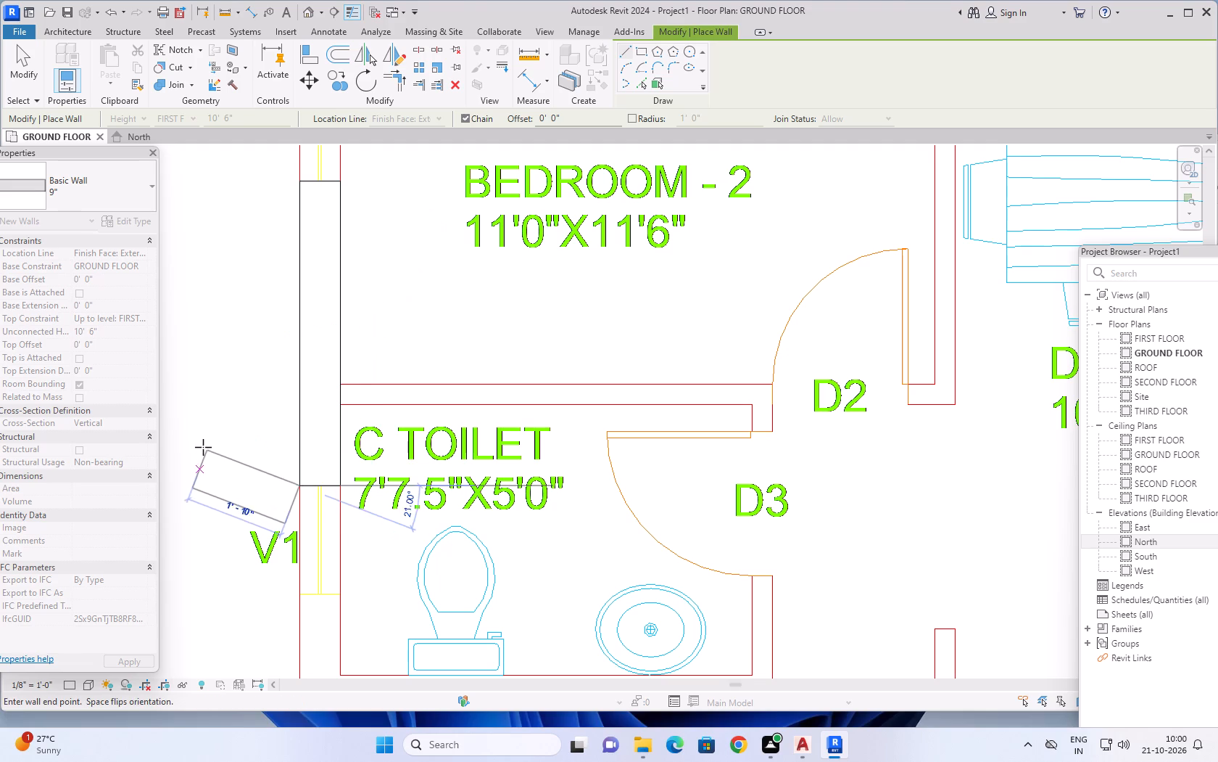
key("Escape")
Draw a 9" wall about 13' long from the lower end of C Toilet's V1 to the staircase window SW, flipped inside the DWG lines.
scroll(202, 446, "down", 3)
middle_click_drag(201, 446, 184, 261)
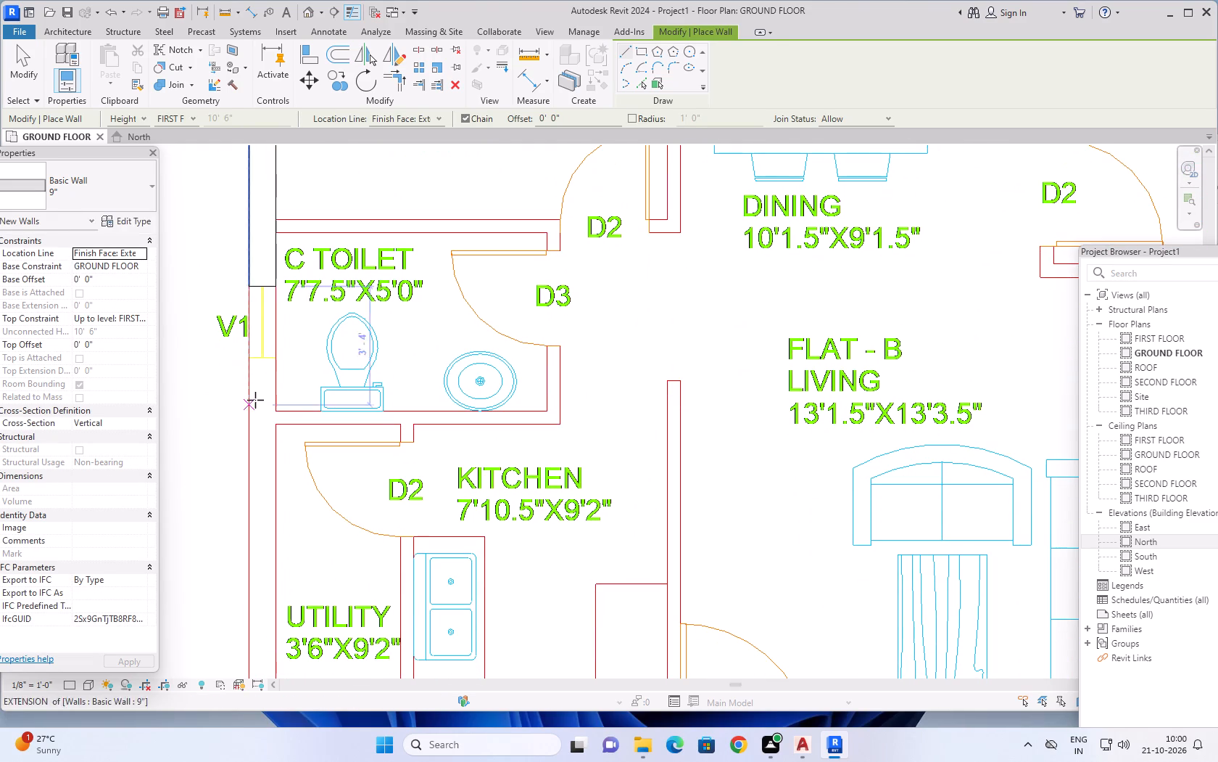
left_click(251, 361)
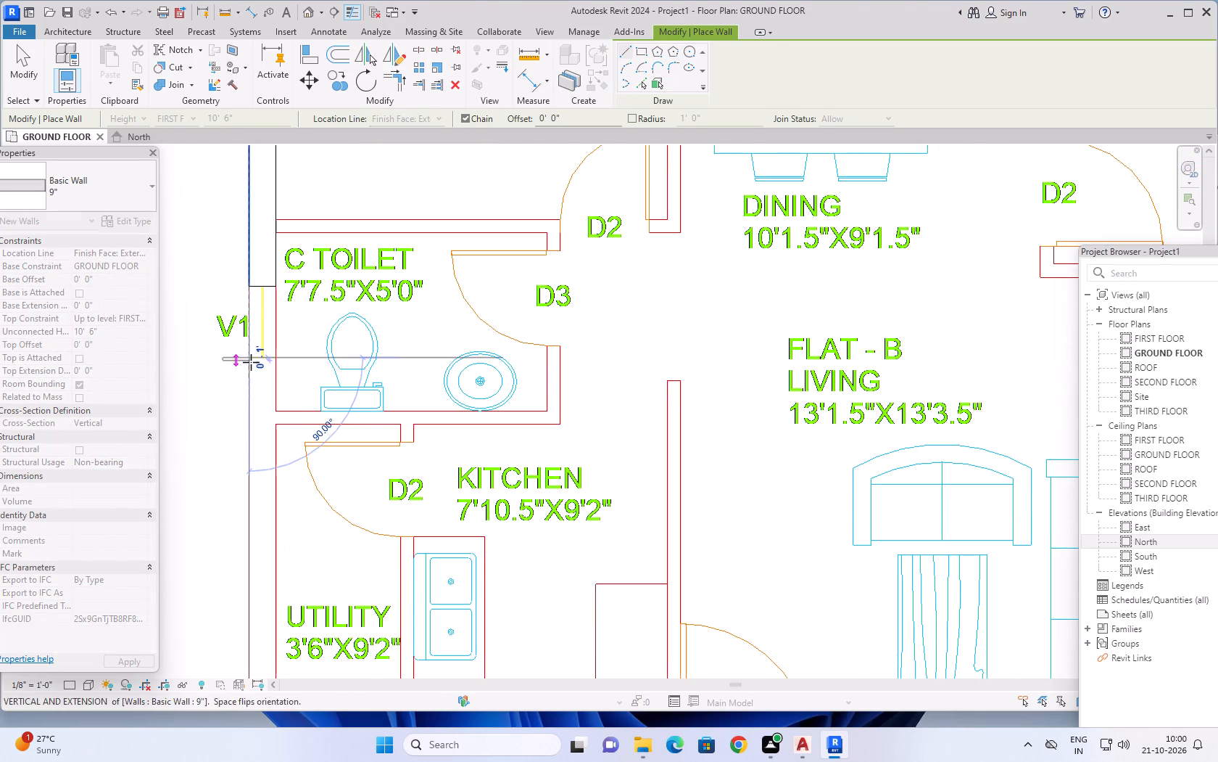
key("space")
scroll(249, 540, "down", 7)
middle_click_drag(246, 556, 279, 315)
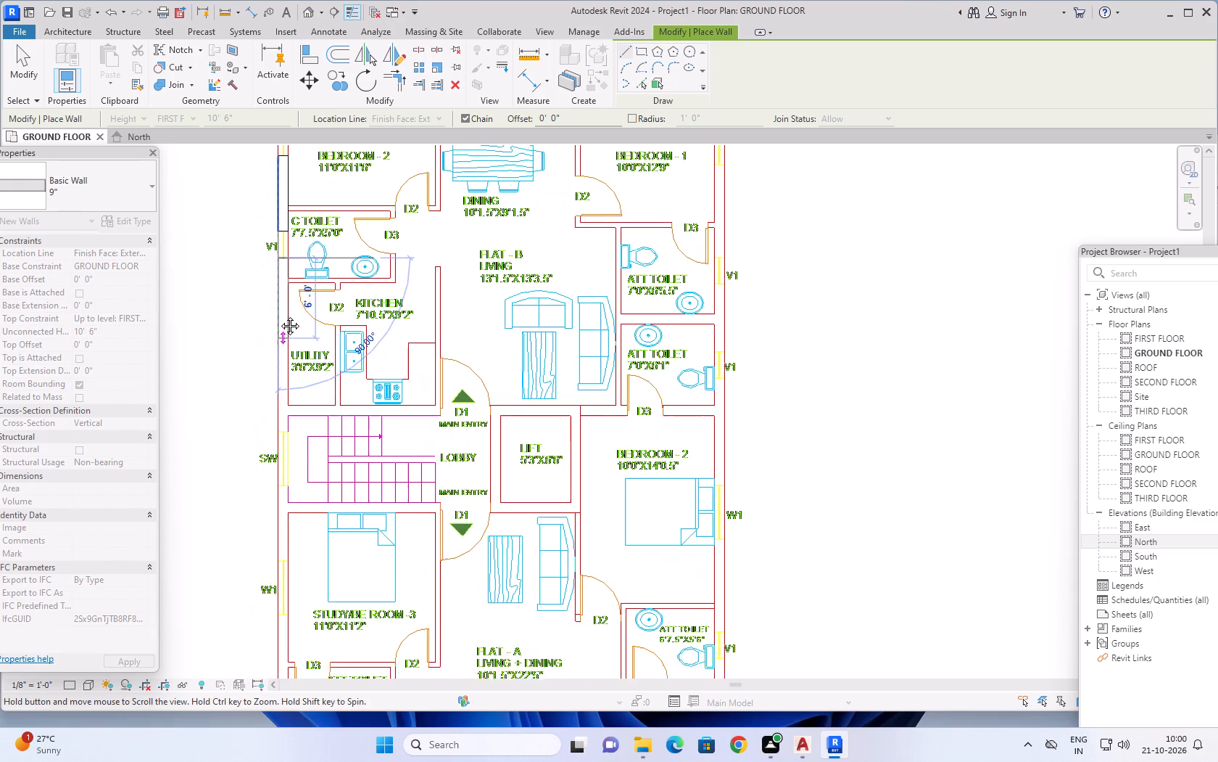
middle_click_drag(279, 315, 280, 313)
scroll(280, 364, "up", 10)
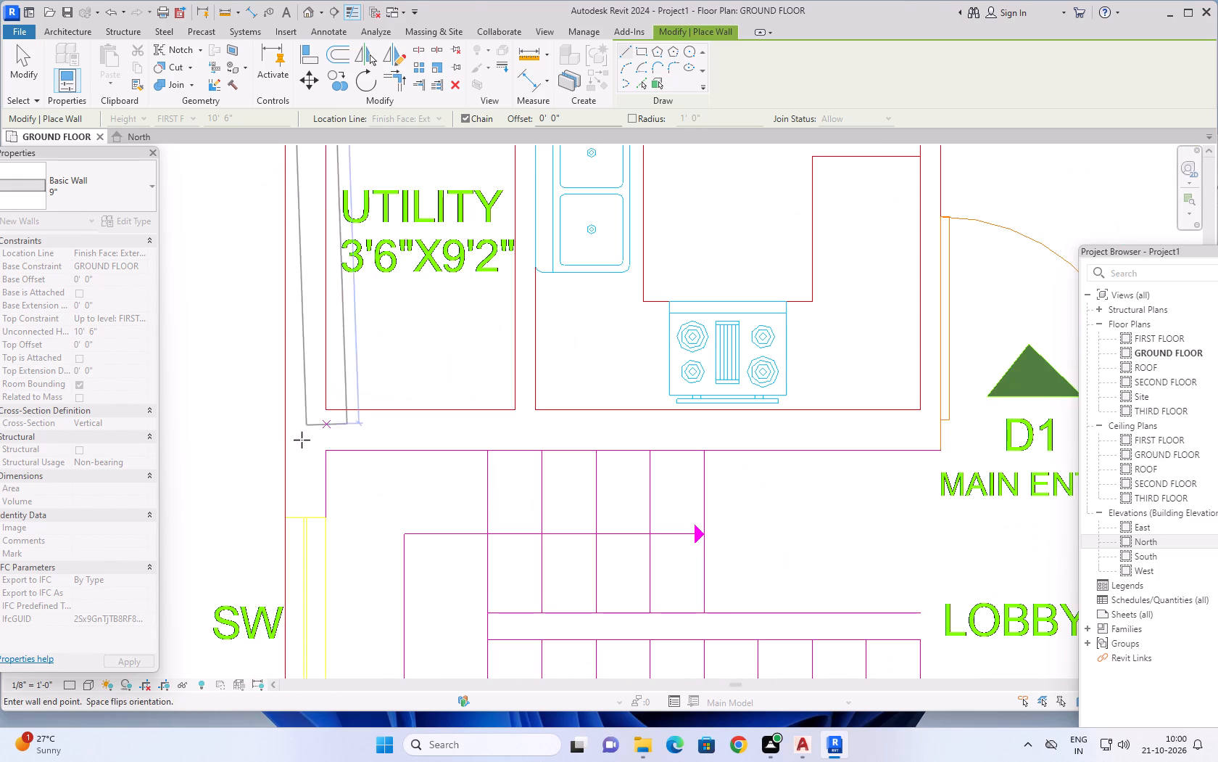
left_click(286, 517)
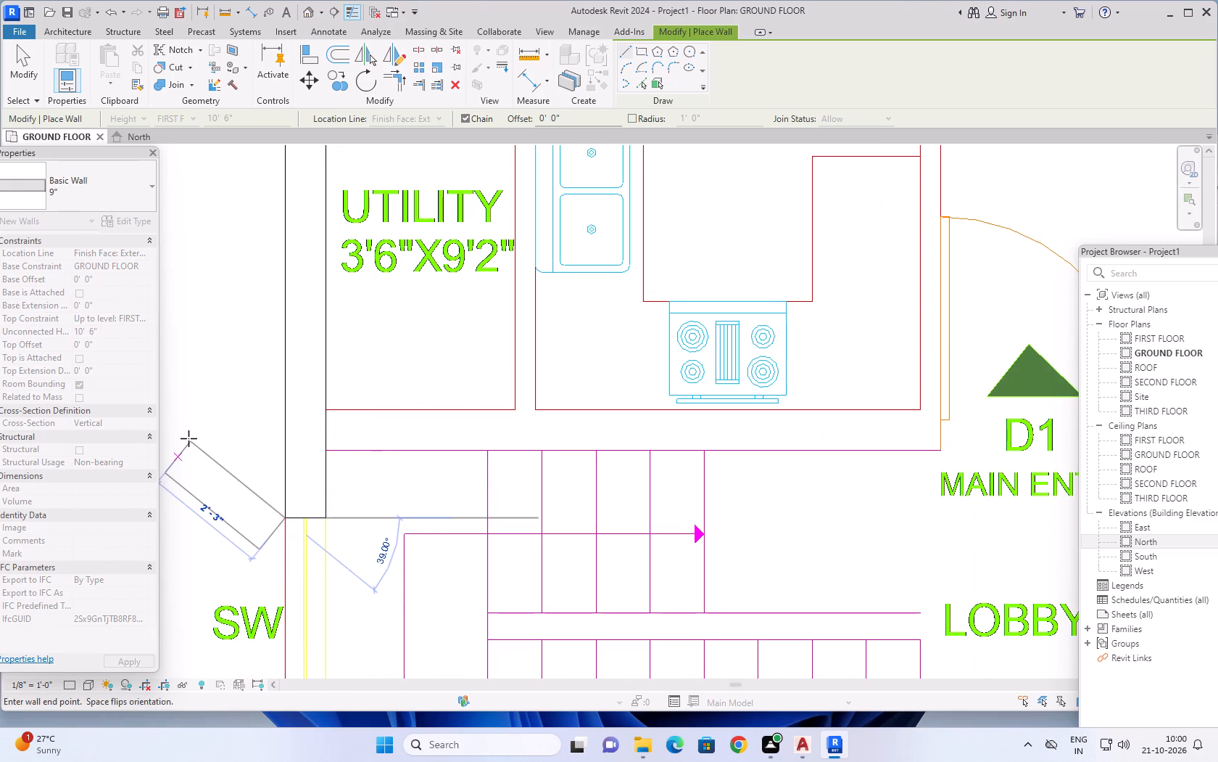
key("Escape")
Draw a 9" wall from the lower end of staircase window SW to Study/Be Room-3's window W1, flipped inside the DWG lines.
scroll(188, 439, "down", 7)
middle_click_drag(200, 453, 220, 254)
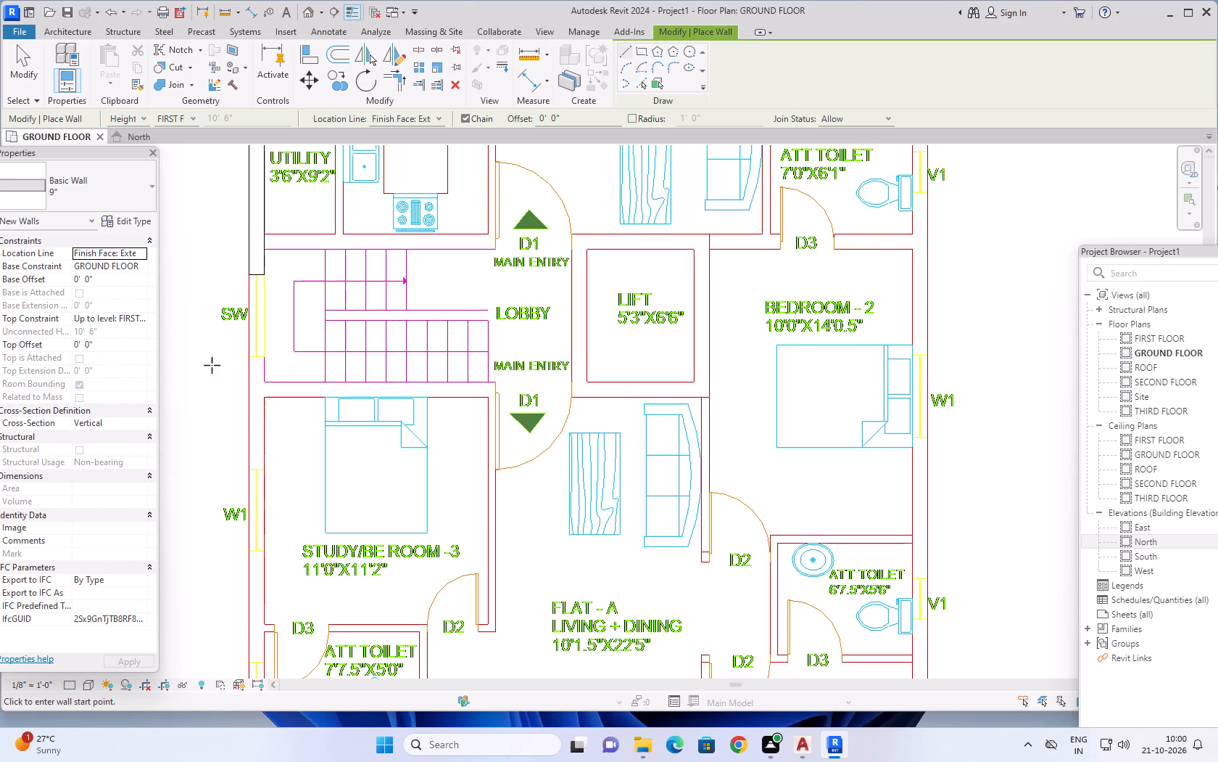
scroll(227, 382, "up", 4)
key("space")
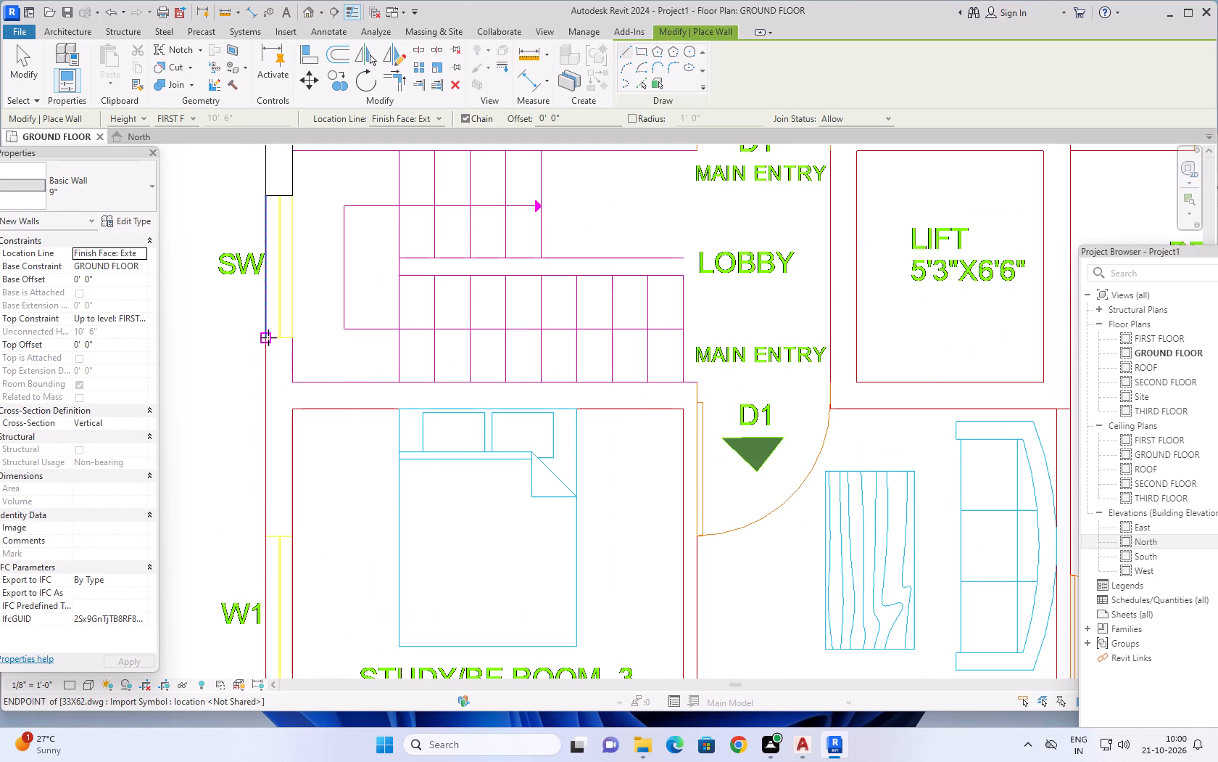
left_click(268, 337)
scroll(268, 544, "down", 4)
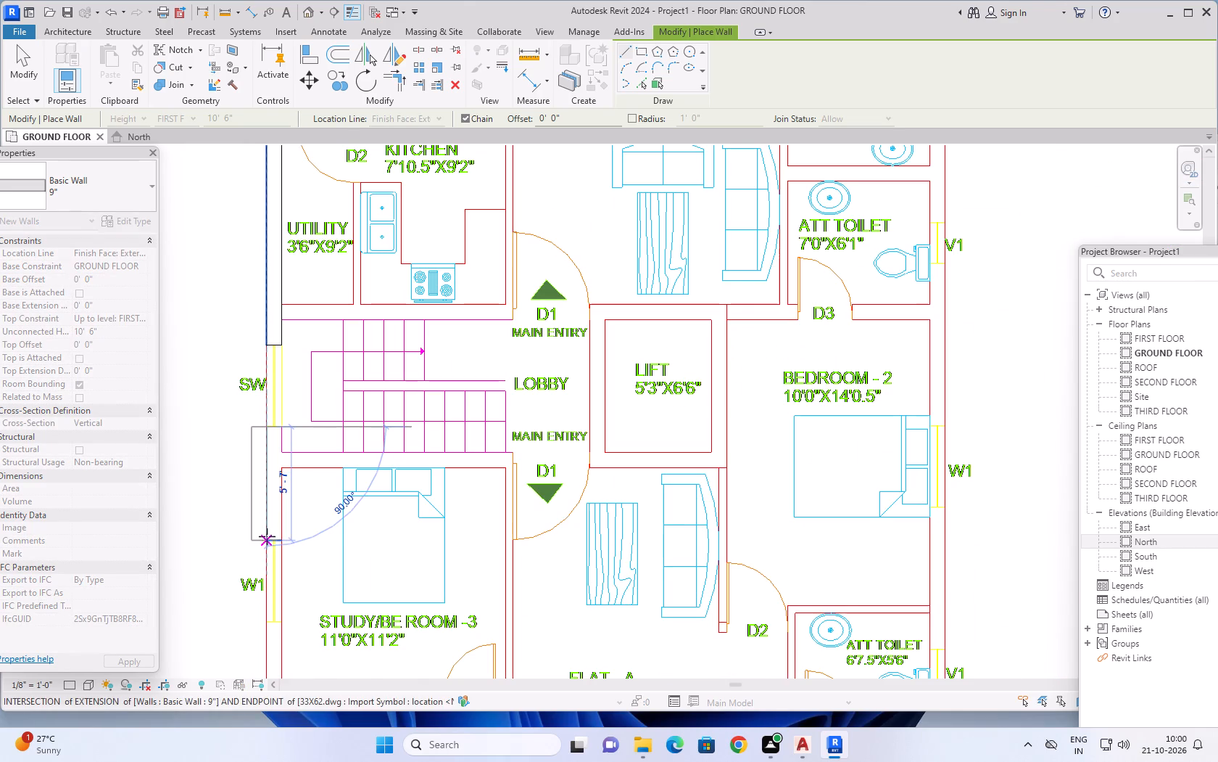
key("space")
scroll(264, 525, "up", 6)
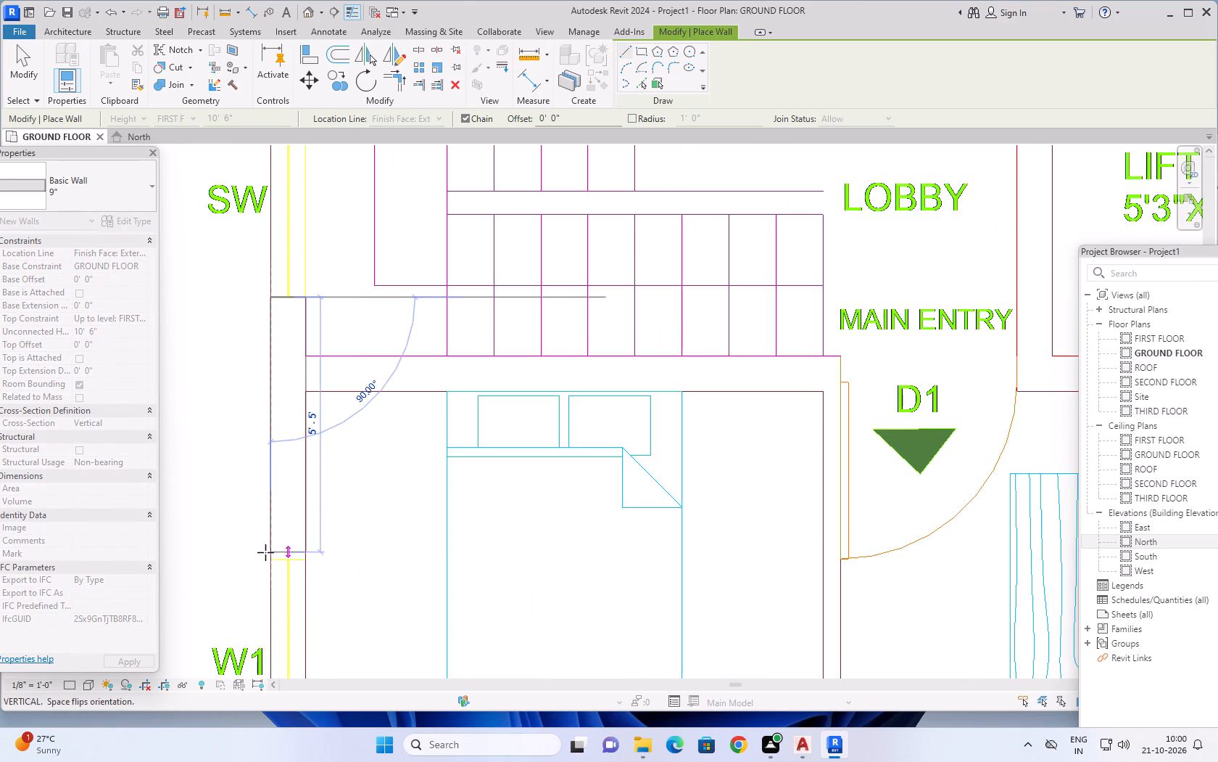
left_click(272, 556)
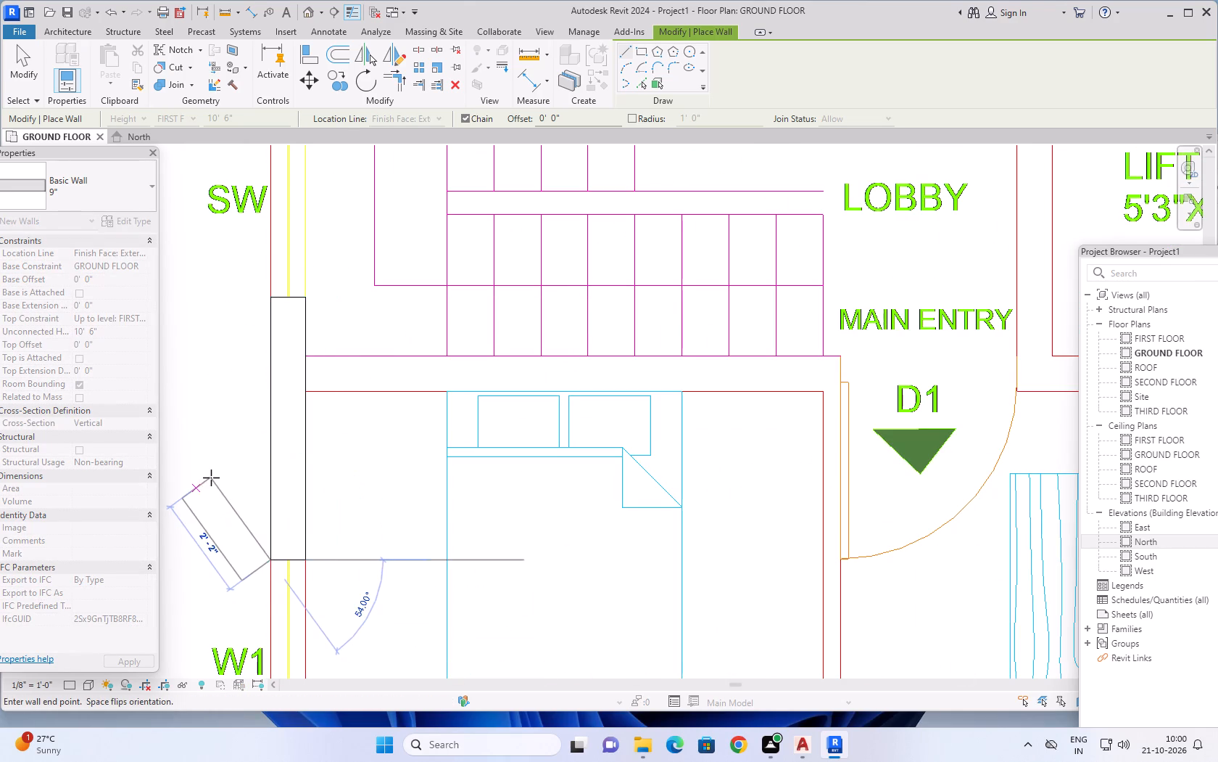
key("Escape")
Draw a 9" wall from the lower end of Study/Be Room-3's W1 to the Att Toilet's V1, flipped inside the DWG lines.
scroll(211, 477, "down", 6)
middle_click_drag(215, 490, 206, 359)
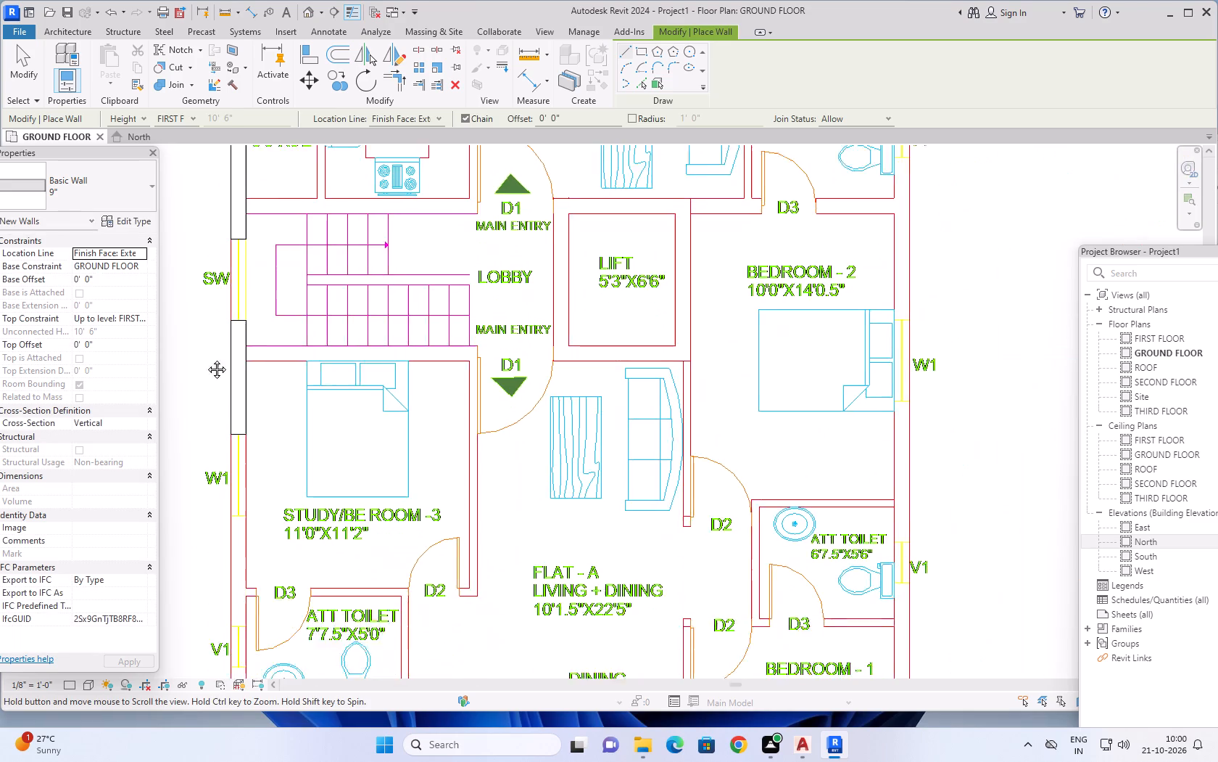
middle_click_drag(206, 359, 195, 215)
scroll(219, 312, "up", 5)
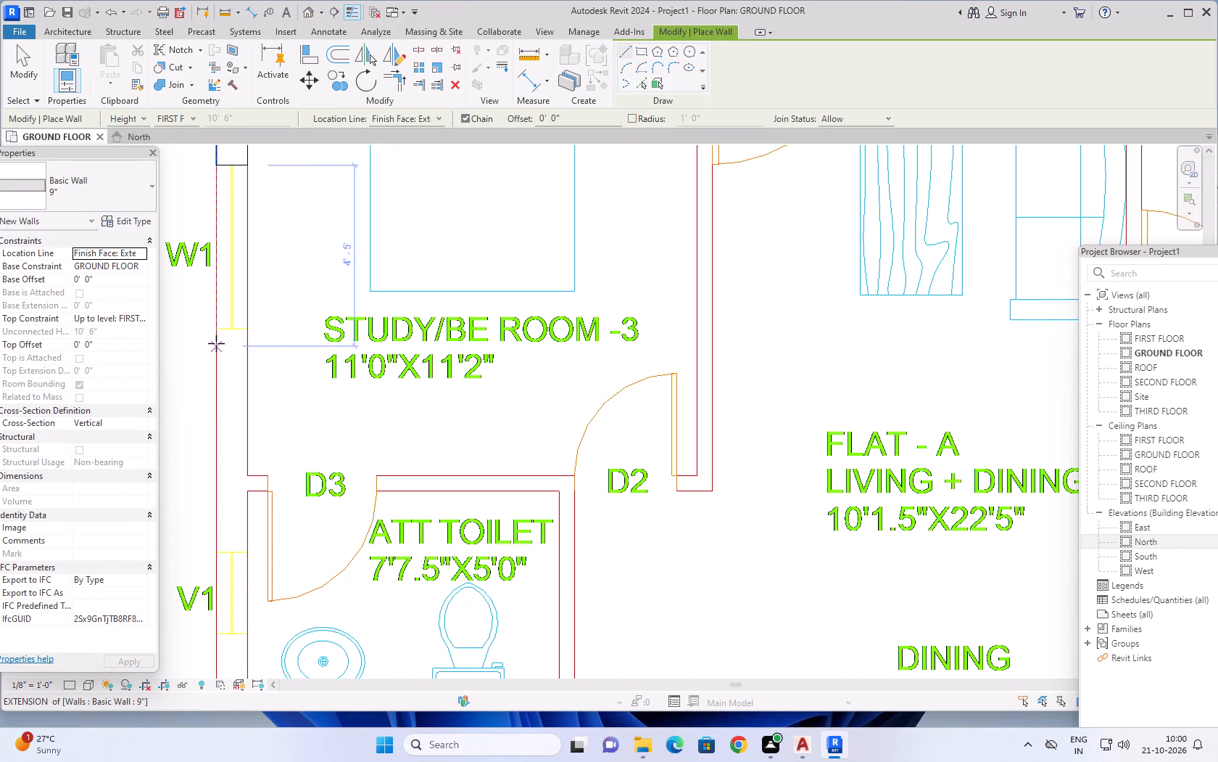
left_click(219, 332)
key("space")
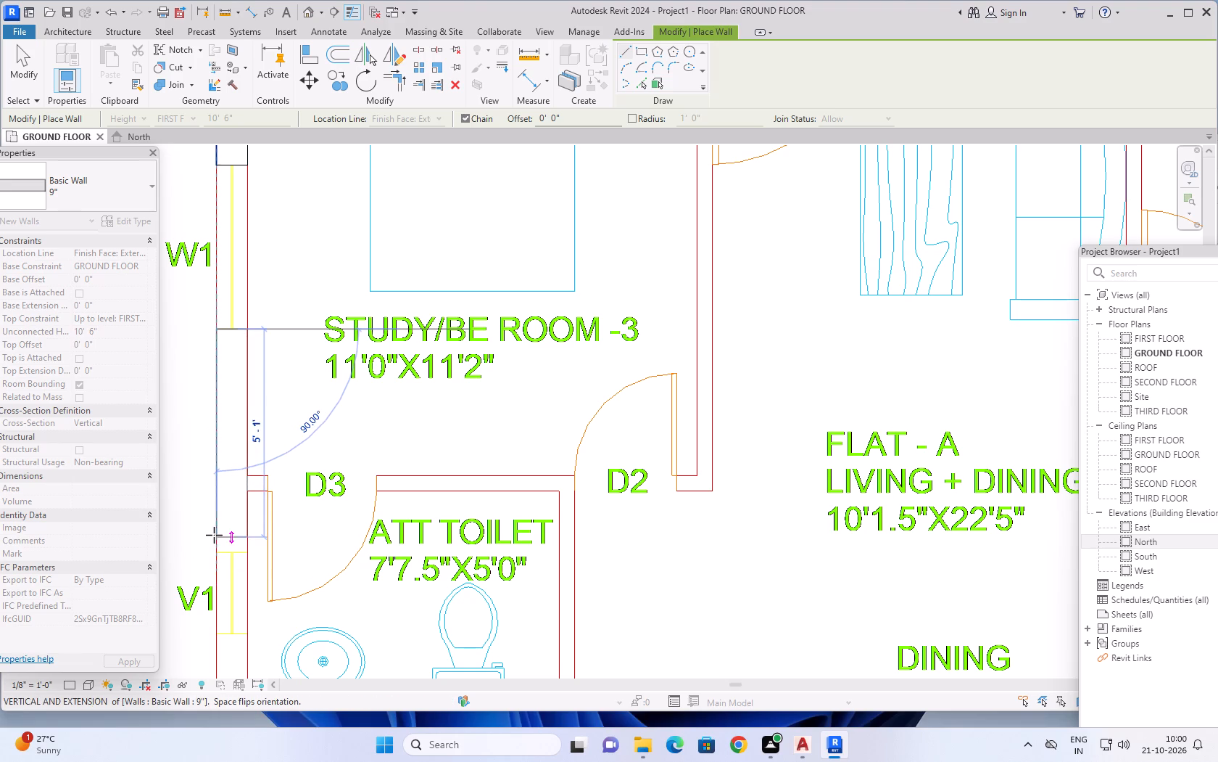
scroll(216, 557, "up", 5)
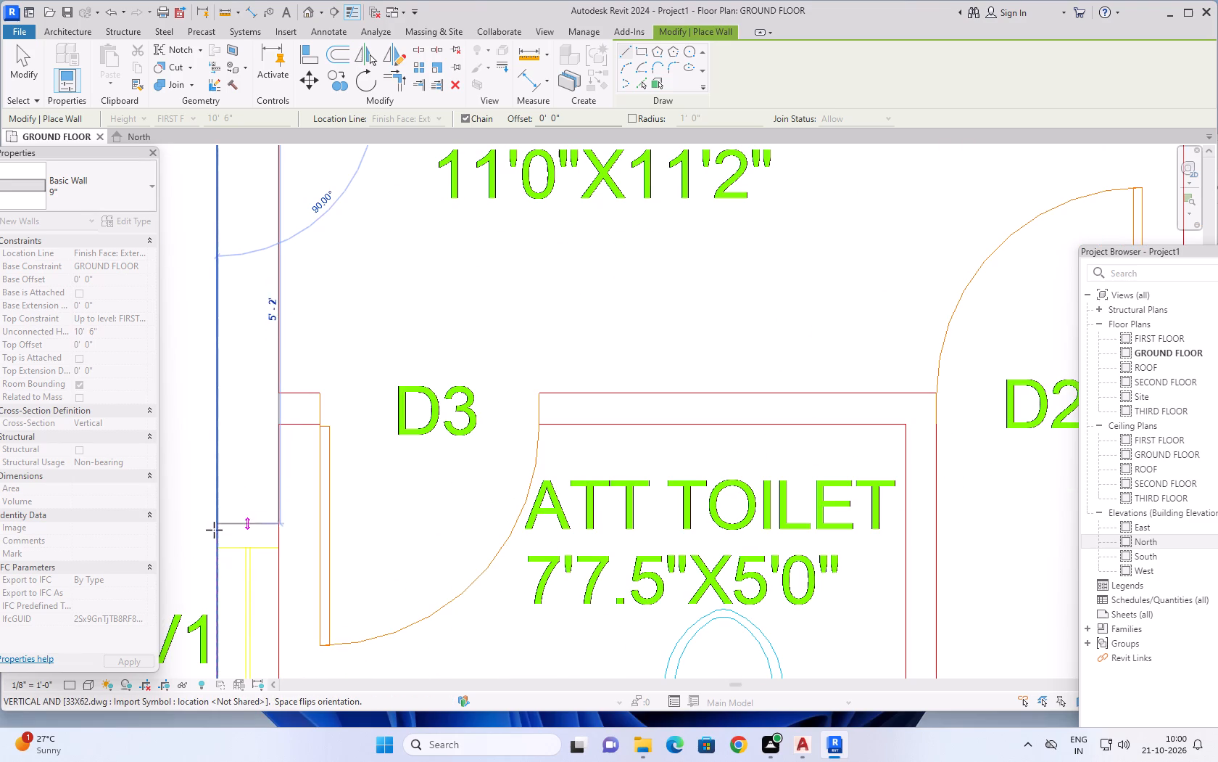
left_click(215, 546)
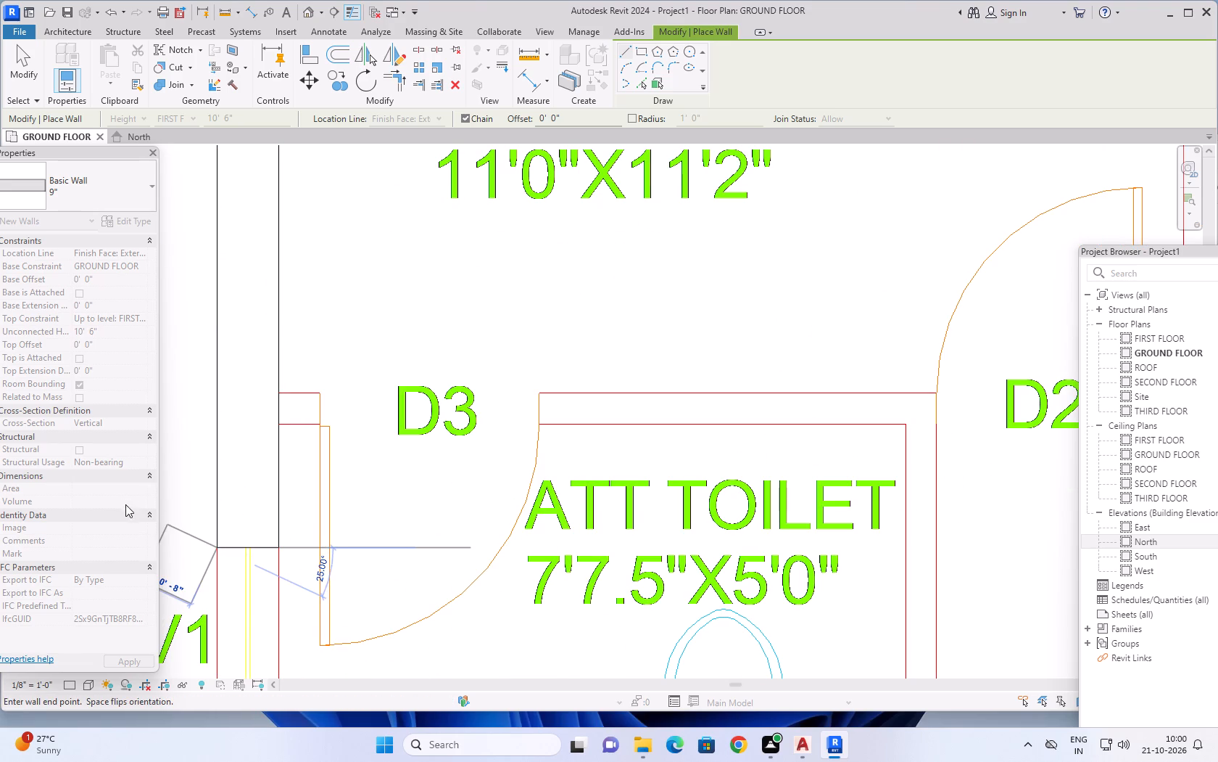
key("Escape")
Draw a 9" wall about 12' 1 1/2" long from the Att Toilet's V1 to the outer corner below Utility, flipped inside the DWG lines.
scroll(152, 502, "down", 10)
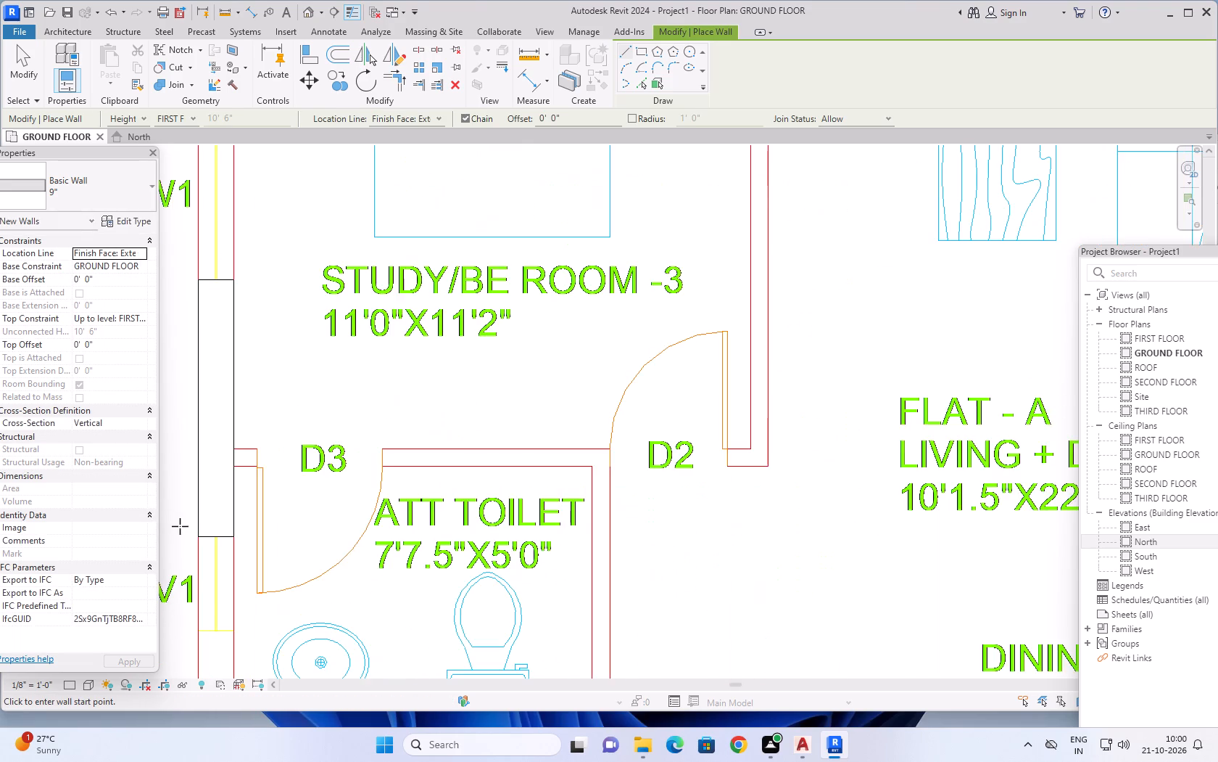
scroll(181, 530, "down", 2)
middle_click_drag(181, 532, 201, 368)
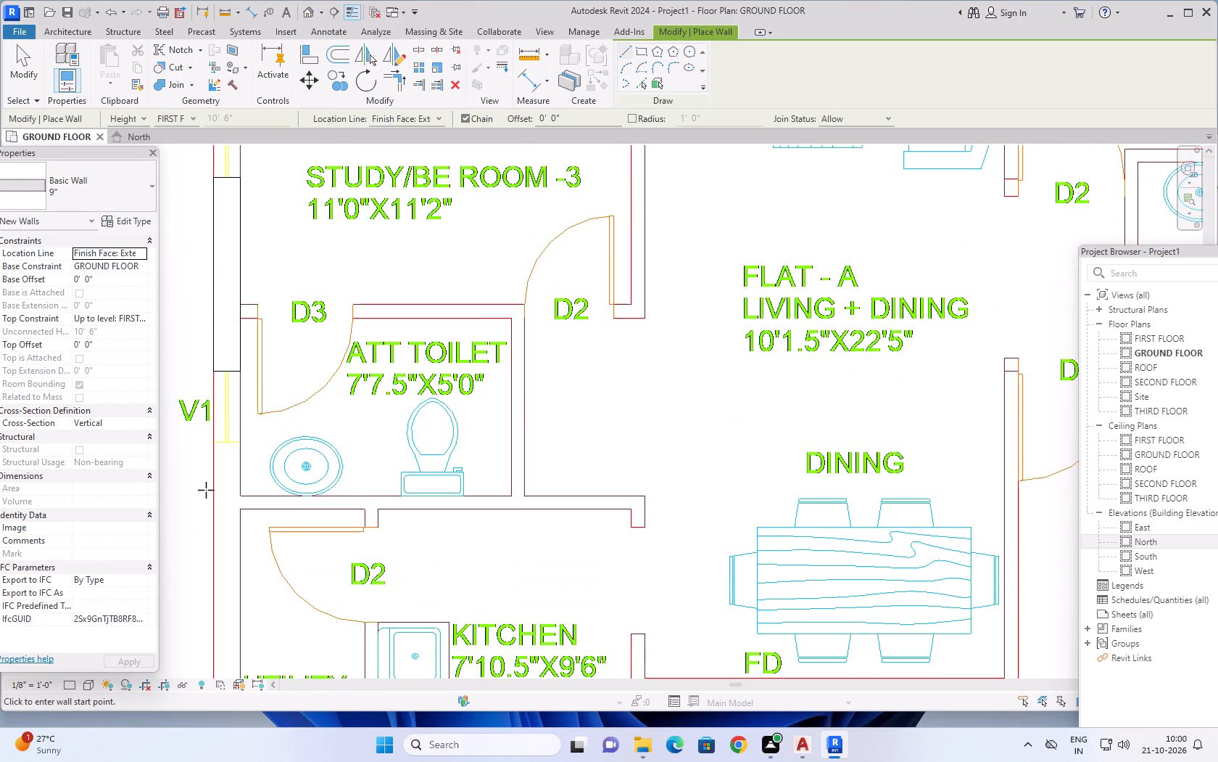
scroll(206, 490, "up", 4)
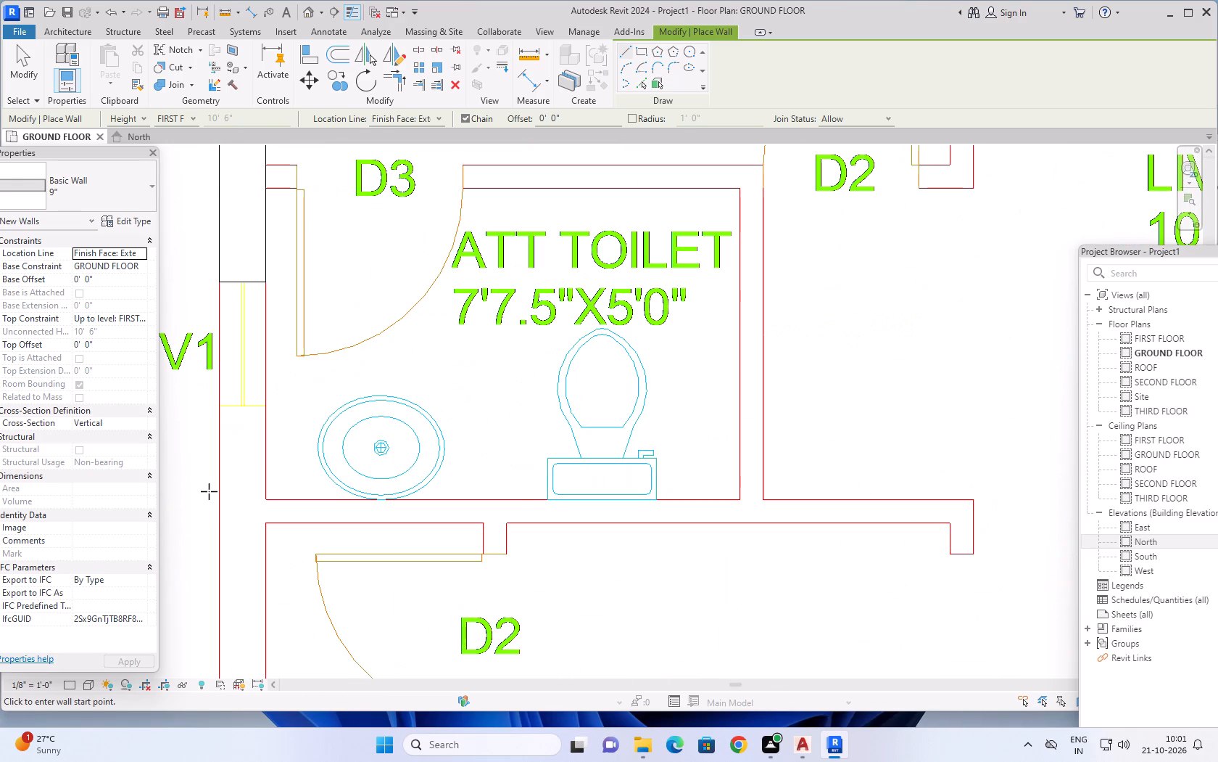
scroll(240, 438, "up", 5)
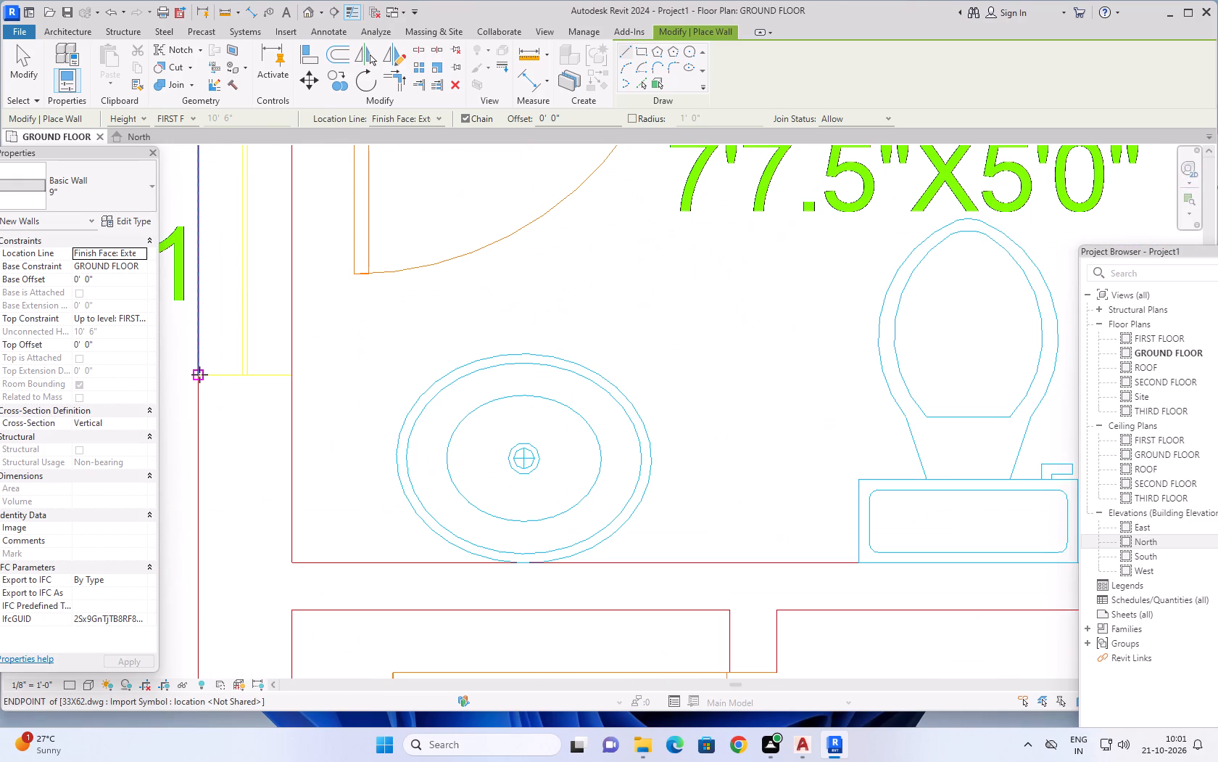
left_click(199, 374)
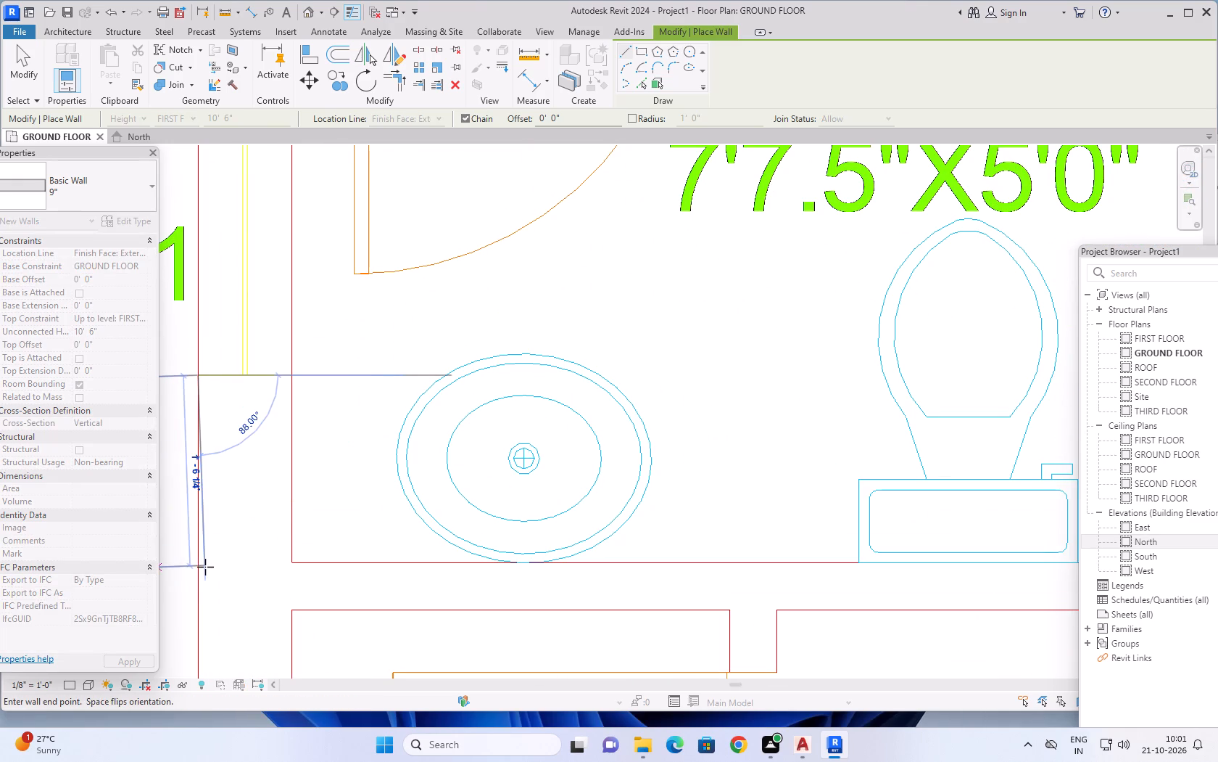
key("space")
scroll(205, 569, "down", 10)
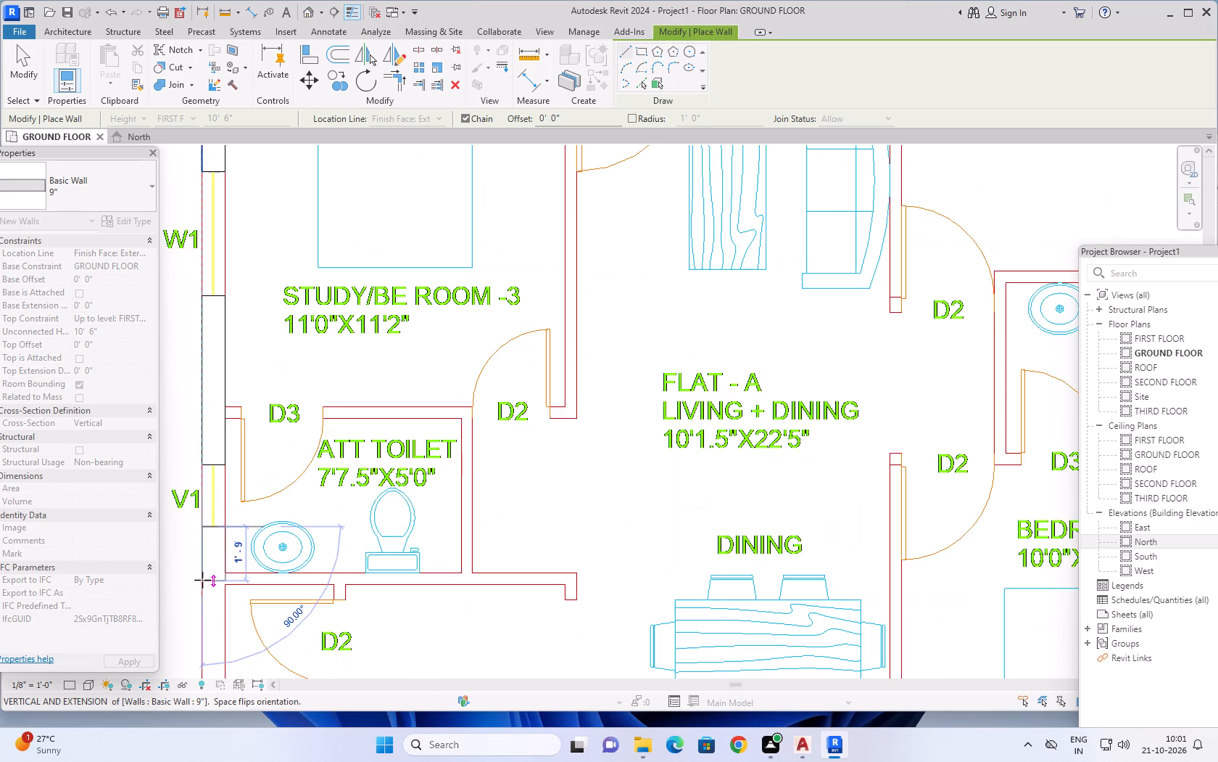
scroll(202, 580, "down", 2)
middle_click_drag(201, 582, 205, 412)
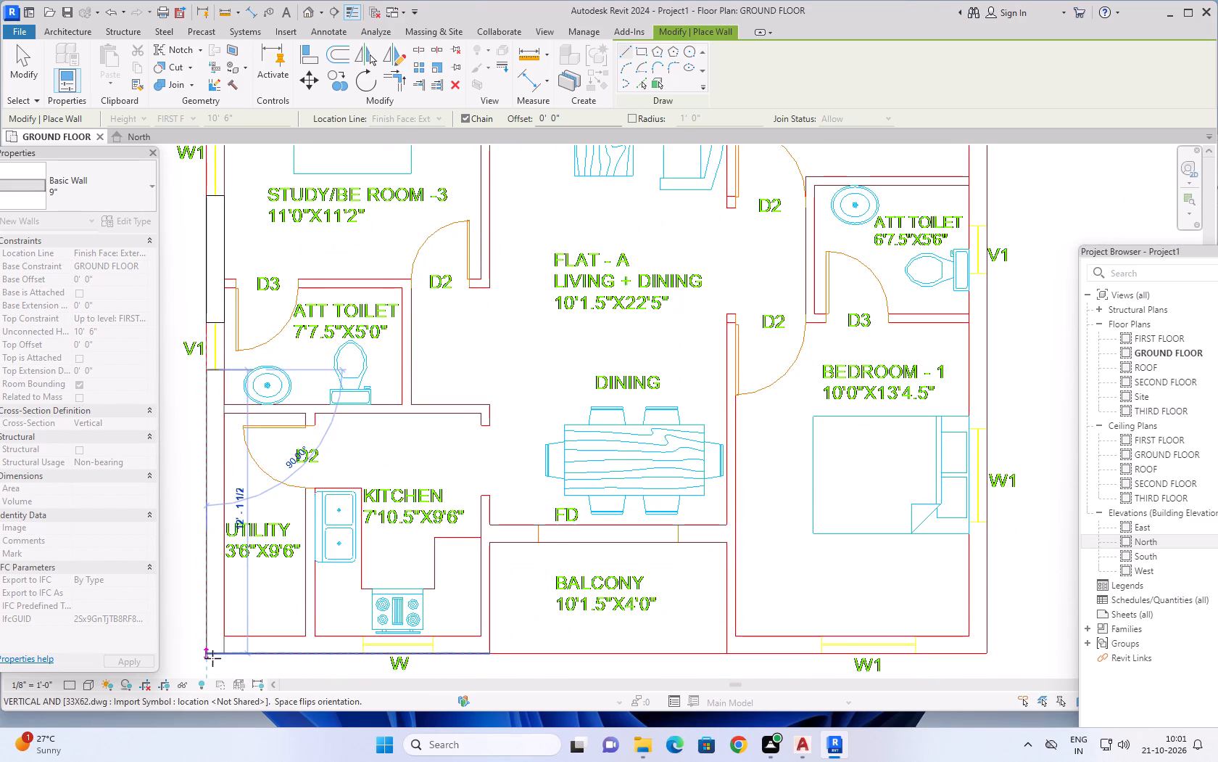
scroll(204, 652, "up", 4)
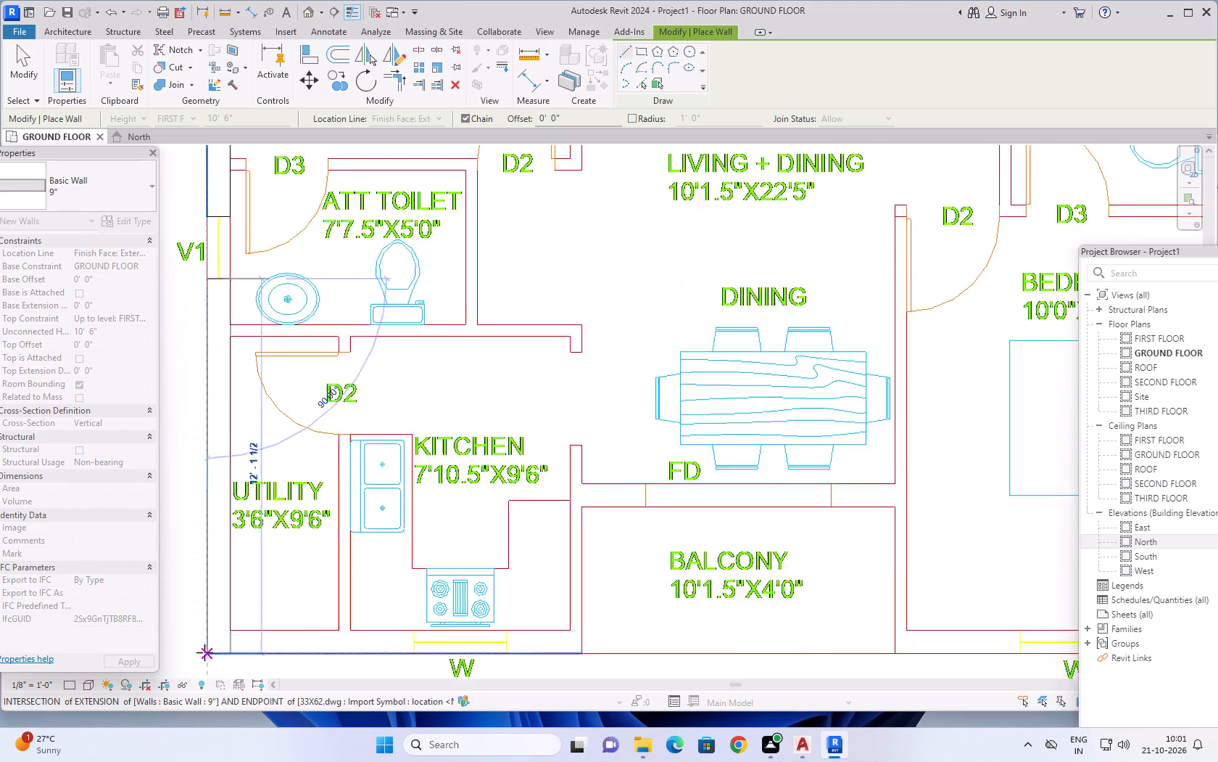
scroll(204, 652, "up", 7)
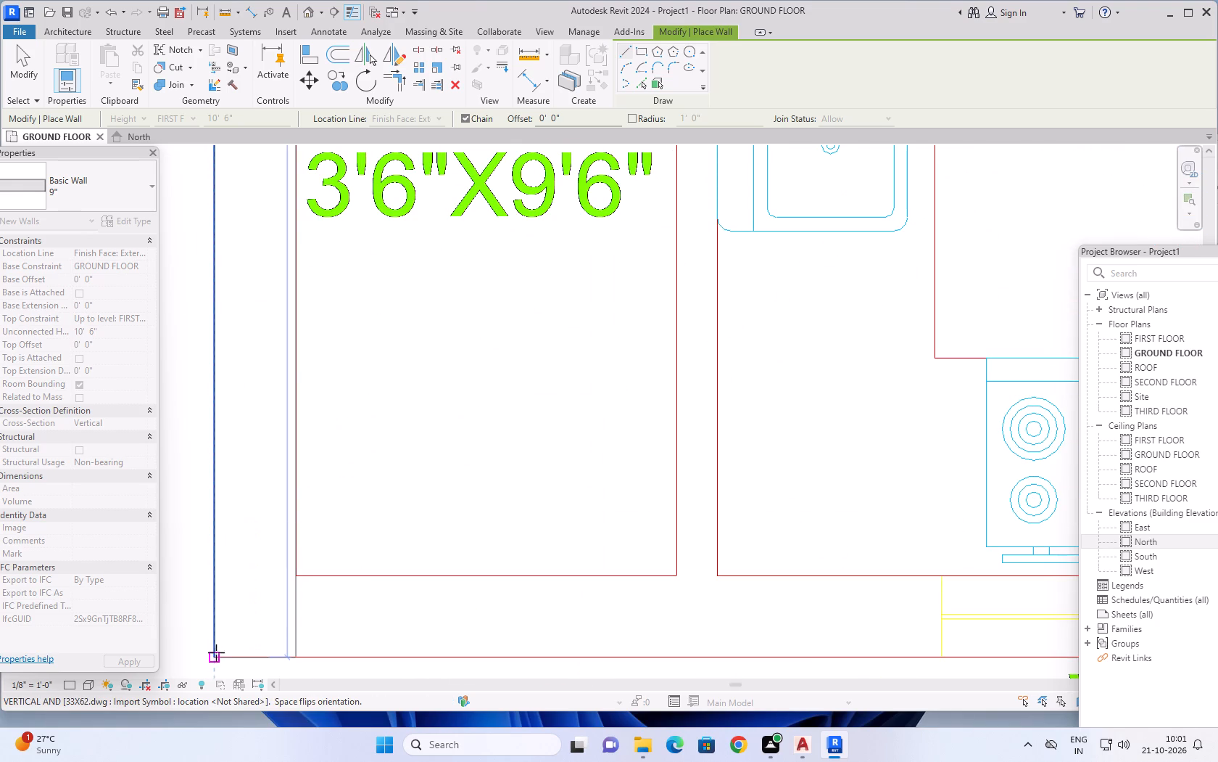
left_click(215, 657)
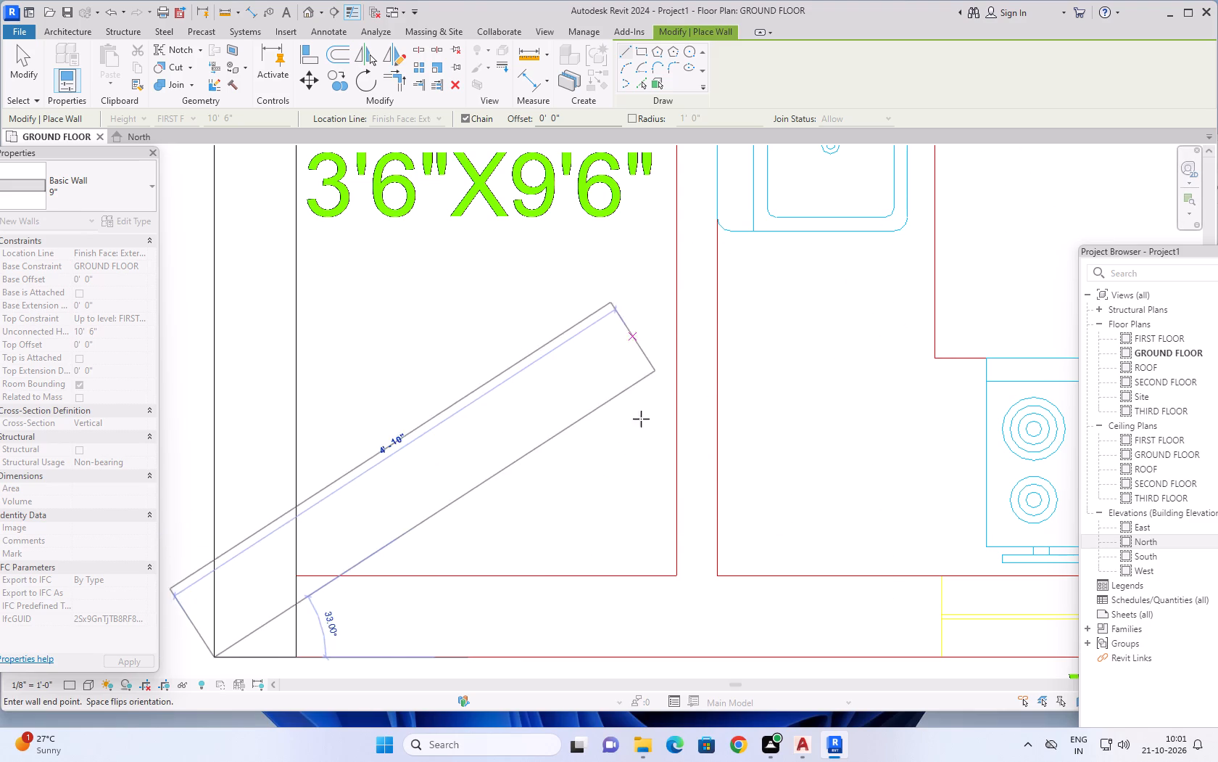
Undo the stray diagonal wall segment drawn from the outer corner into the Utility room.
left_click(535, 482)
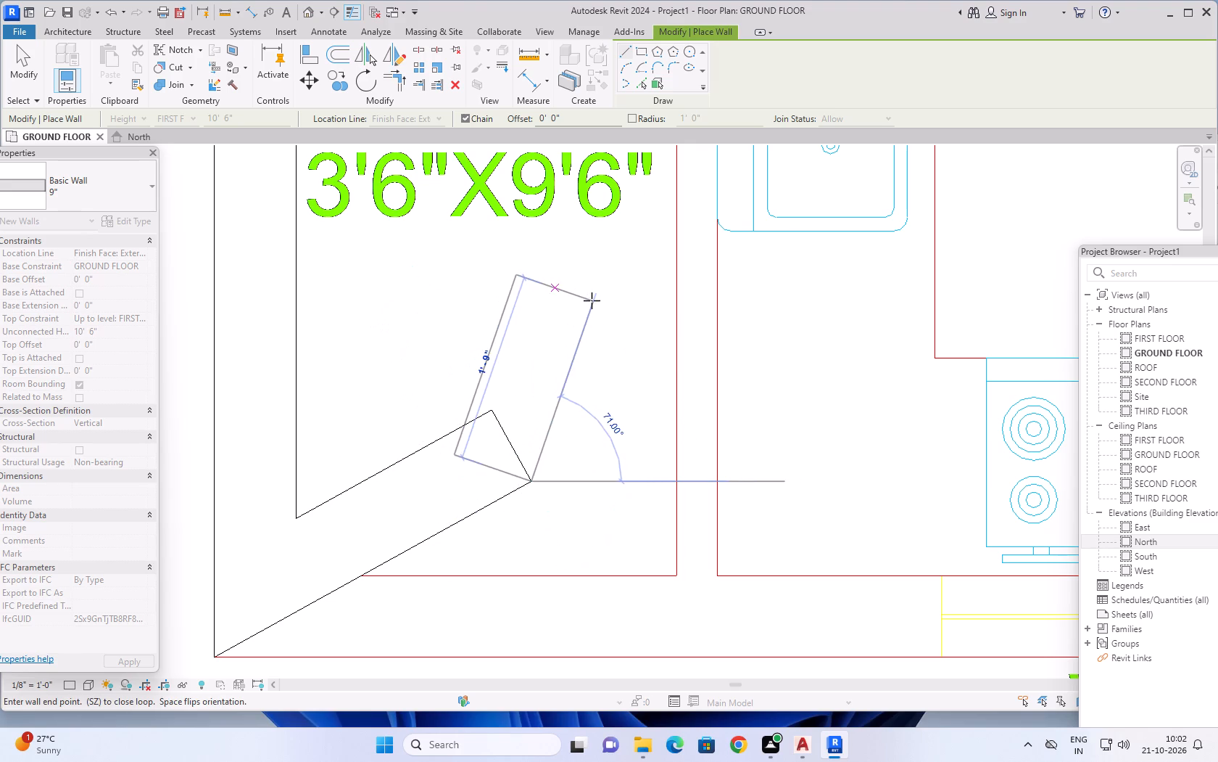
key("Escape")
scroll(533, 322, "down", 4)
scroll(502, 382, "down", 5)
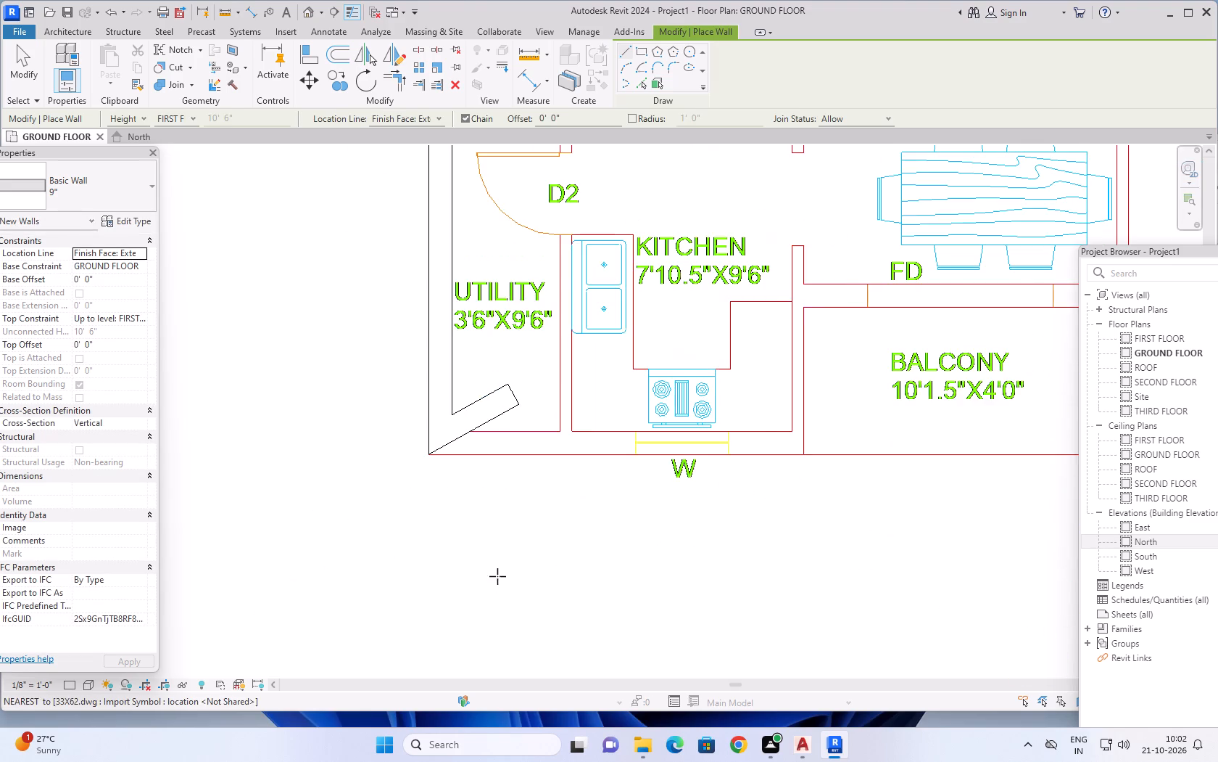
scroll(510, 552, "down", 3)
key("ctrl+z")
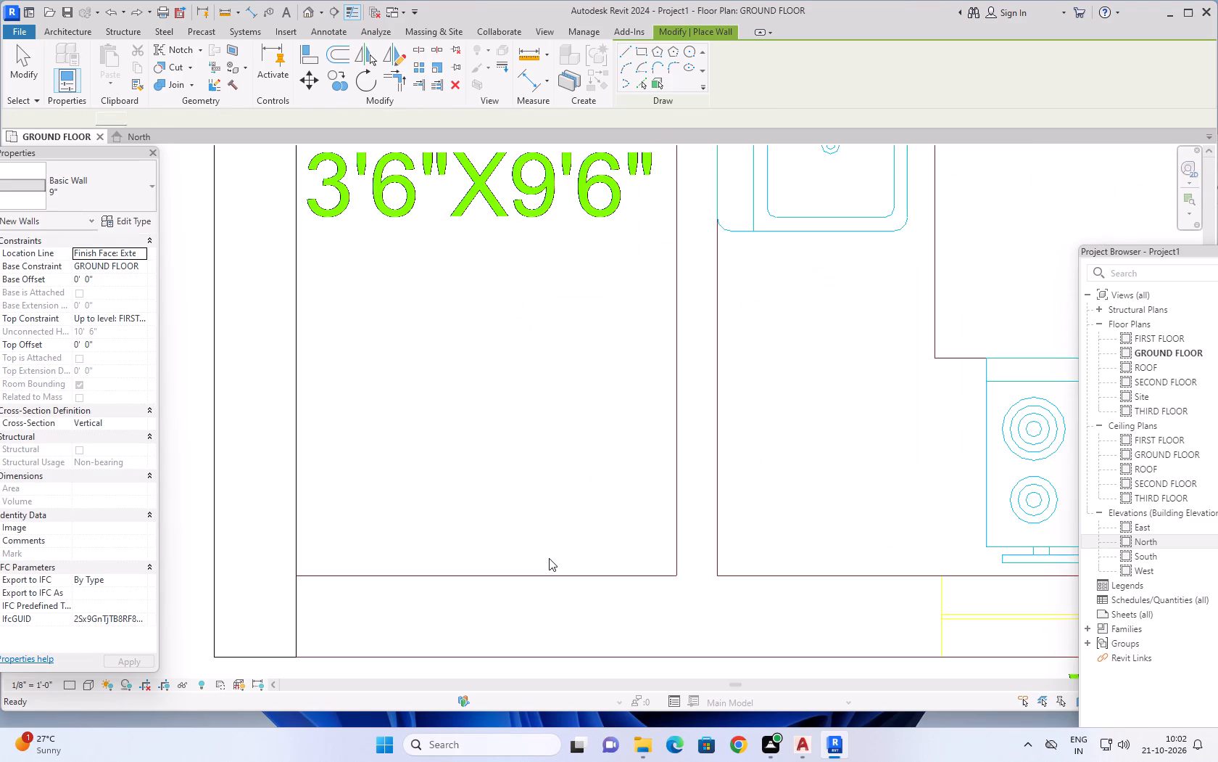
Undo the separate 9" wall segments drawn between the windows along the staircase-side exterior.
key("ctrl+z")
key("ctrl+z")
key("ctrl+z")
scroll(532, 491, "down", 9, "ctrl")
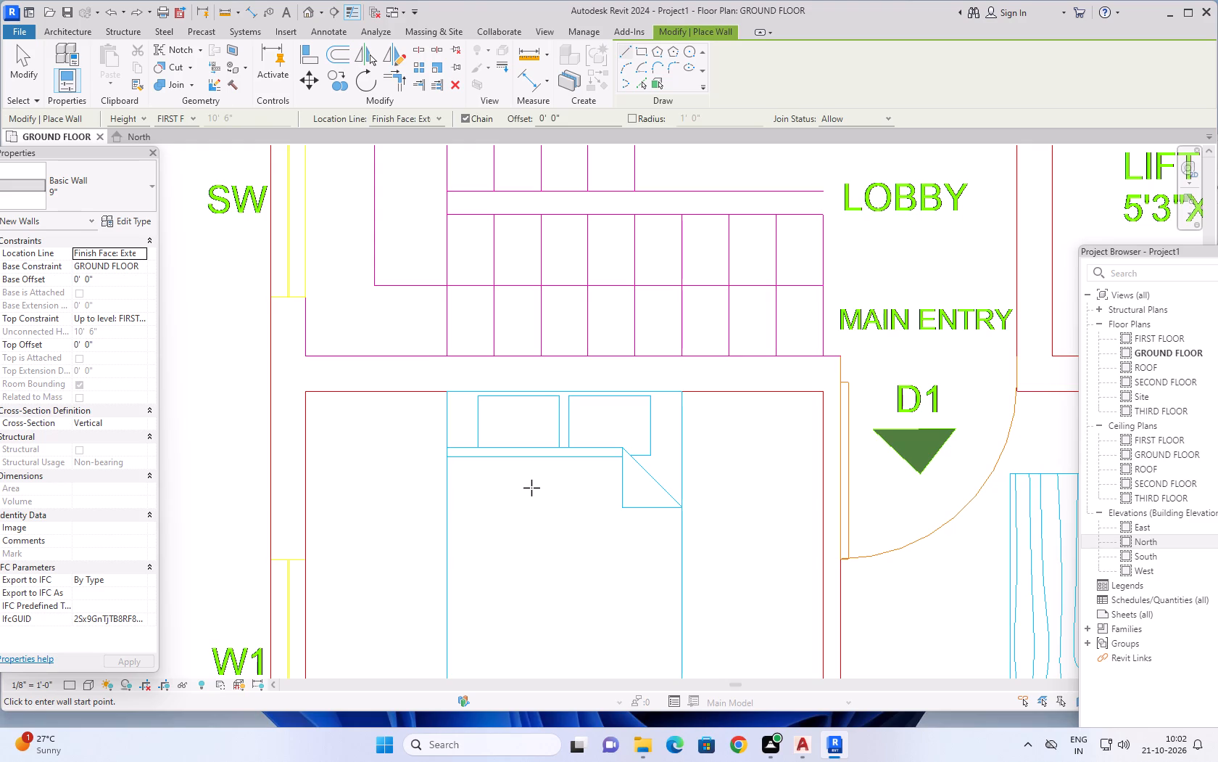
scroll(531, 507, "down", 8)
scroll(291, 361, "down", 3)
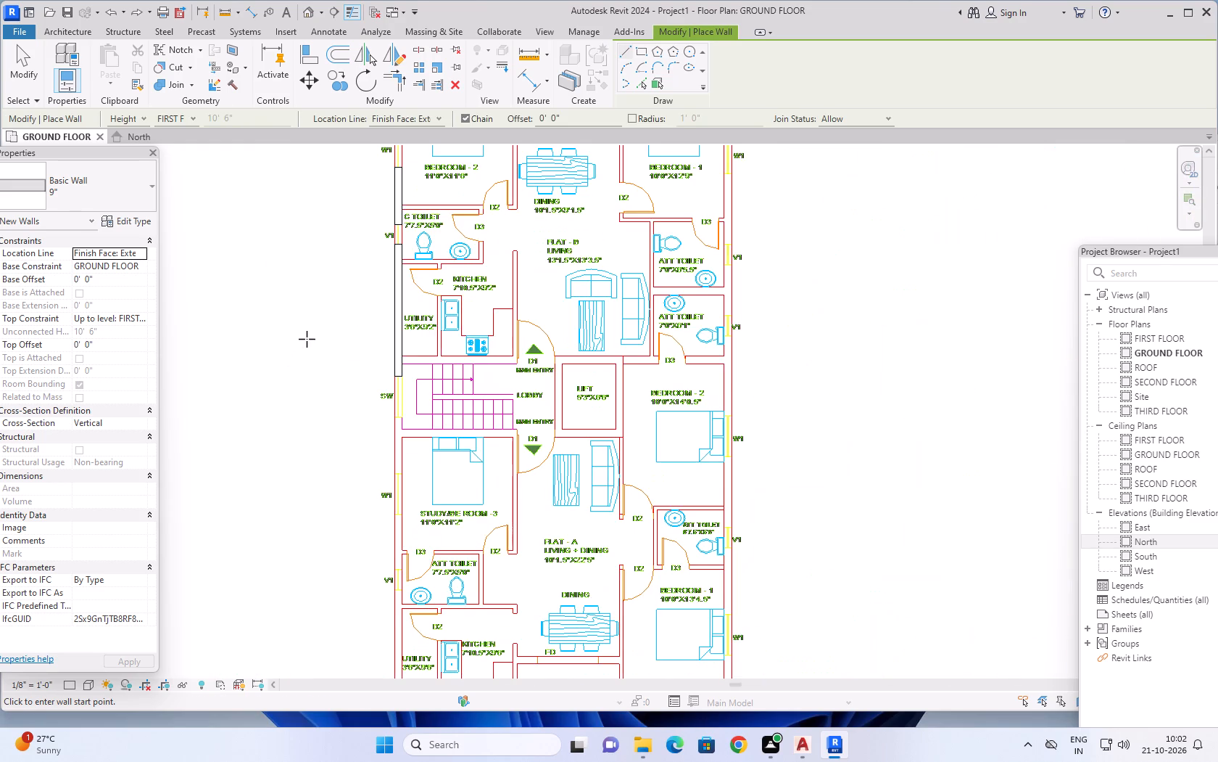
middle_click_drag(307, 339, 391, 519)
key("ctrl+z")
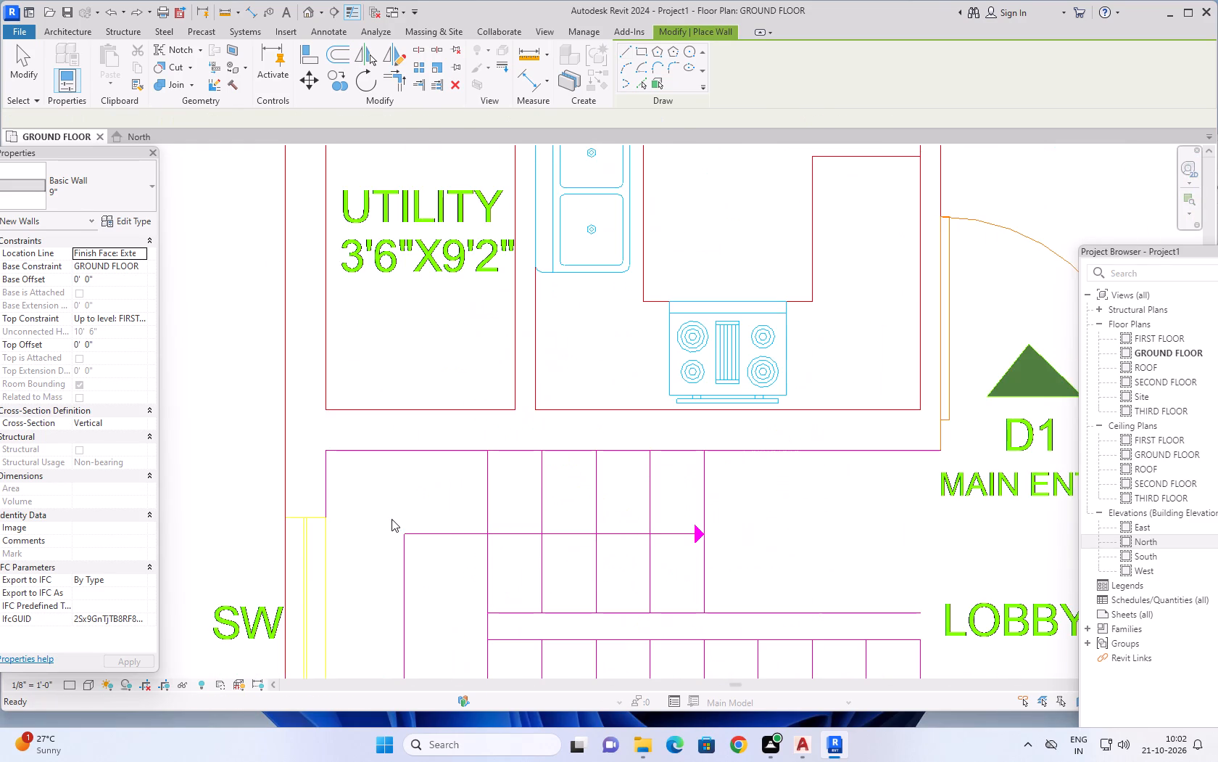
key("ctrl+z")
key("ctrl+z")
Leave the wall tool and look over the whole ground-floor plan along its exterior outline.
scroll(336, 482, "down", 5)
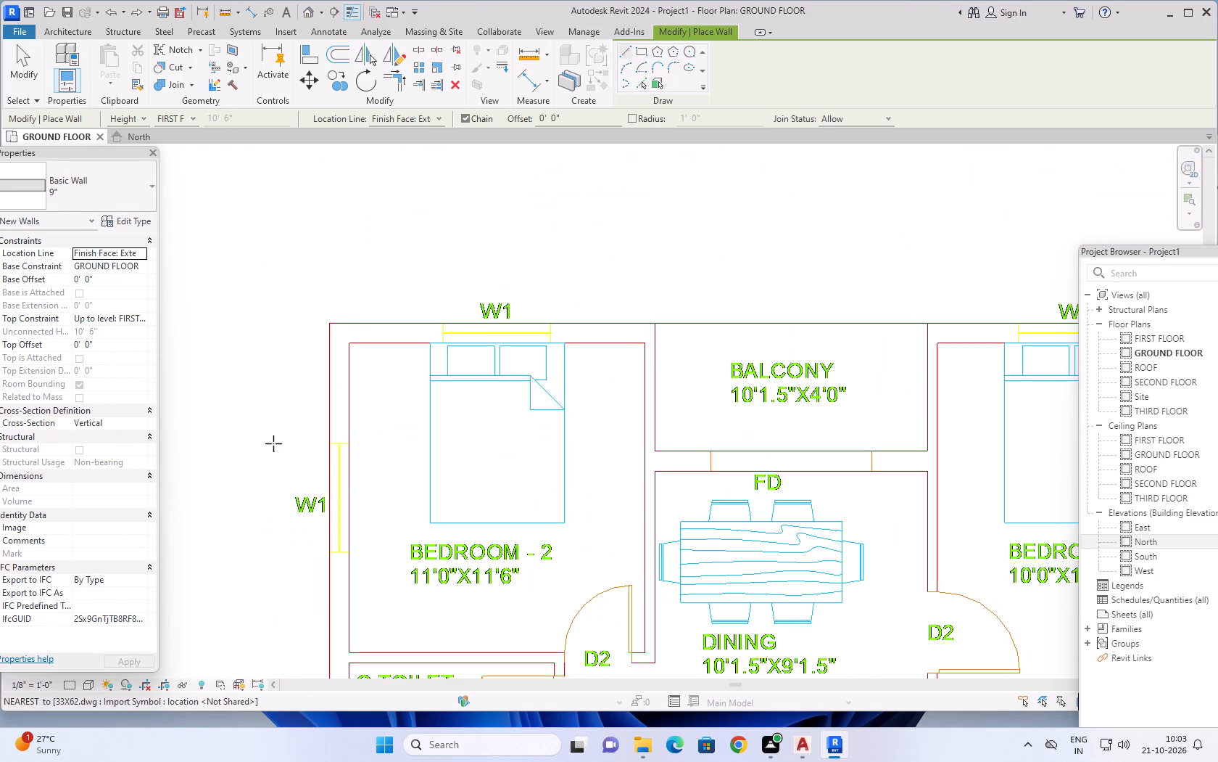
scroll(253, 400, "down", 1)
middle_click_drag(253, 396, 278, 287)
scroll(357, 384, "down", 3)
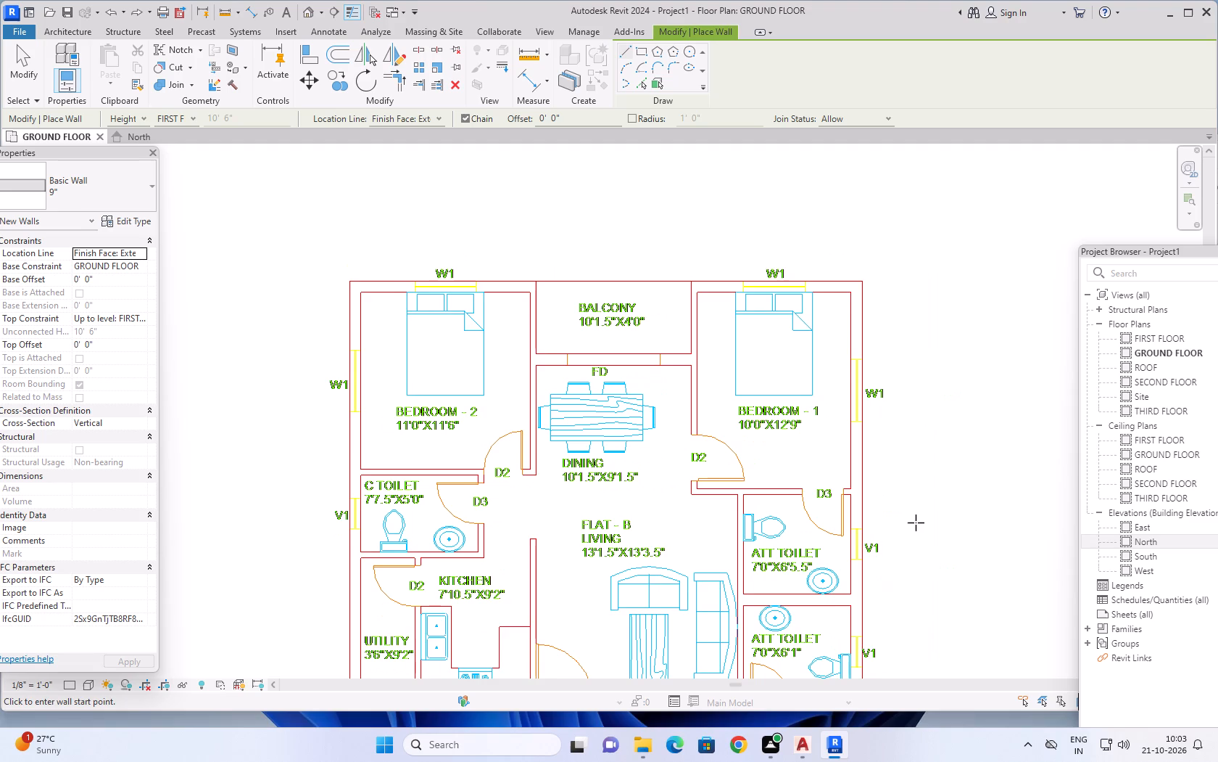
middle_click_drag(921, 523, 884, 427)
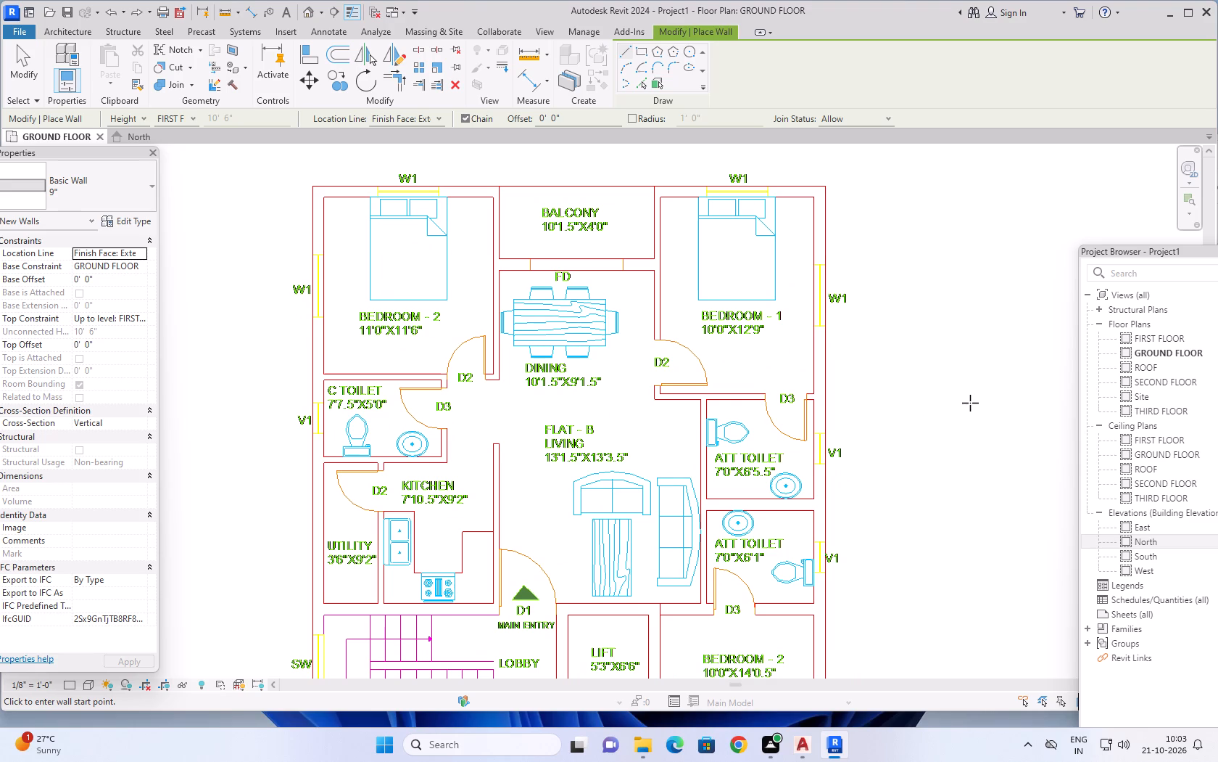
scroll(965, 405, "down", 3)
middle_click_drag(970, 422, 952, 366)
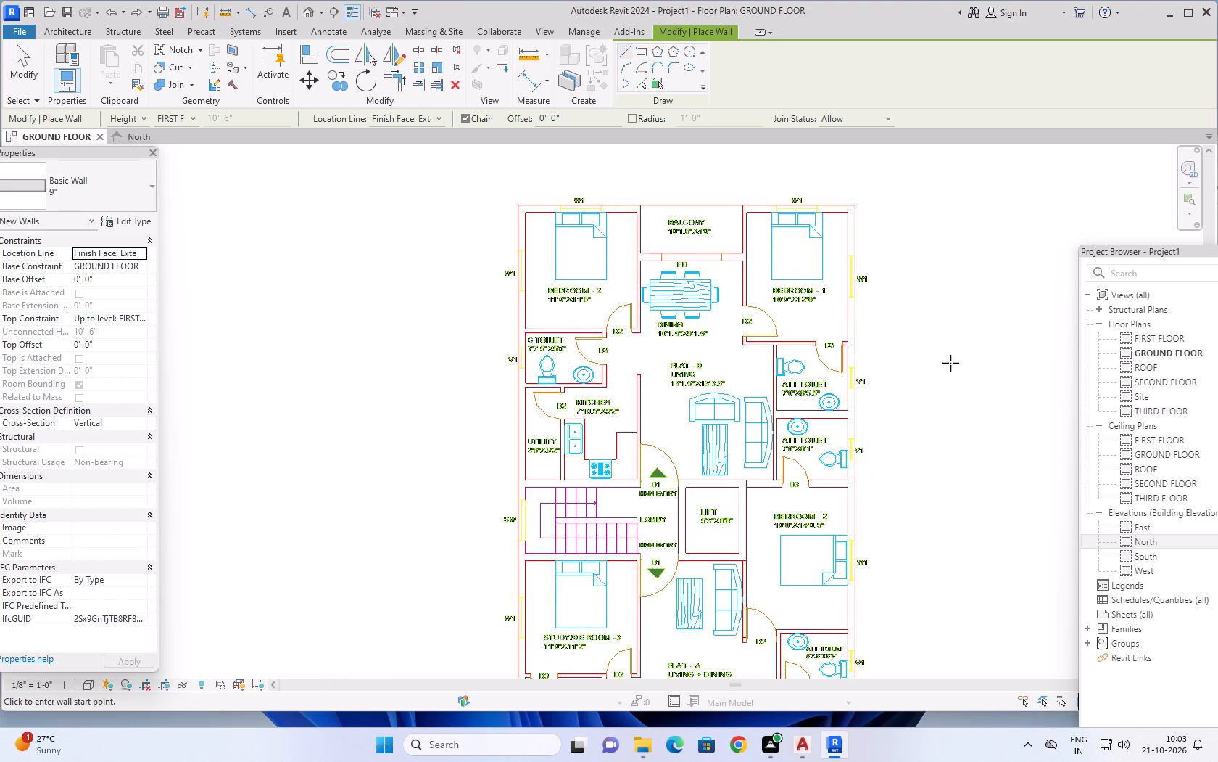
middle_click_drag(940, 343, 854, 297)
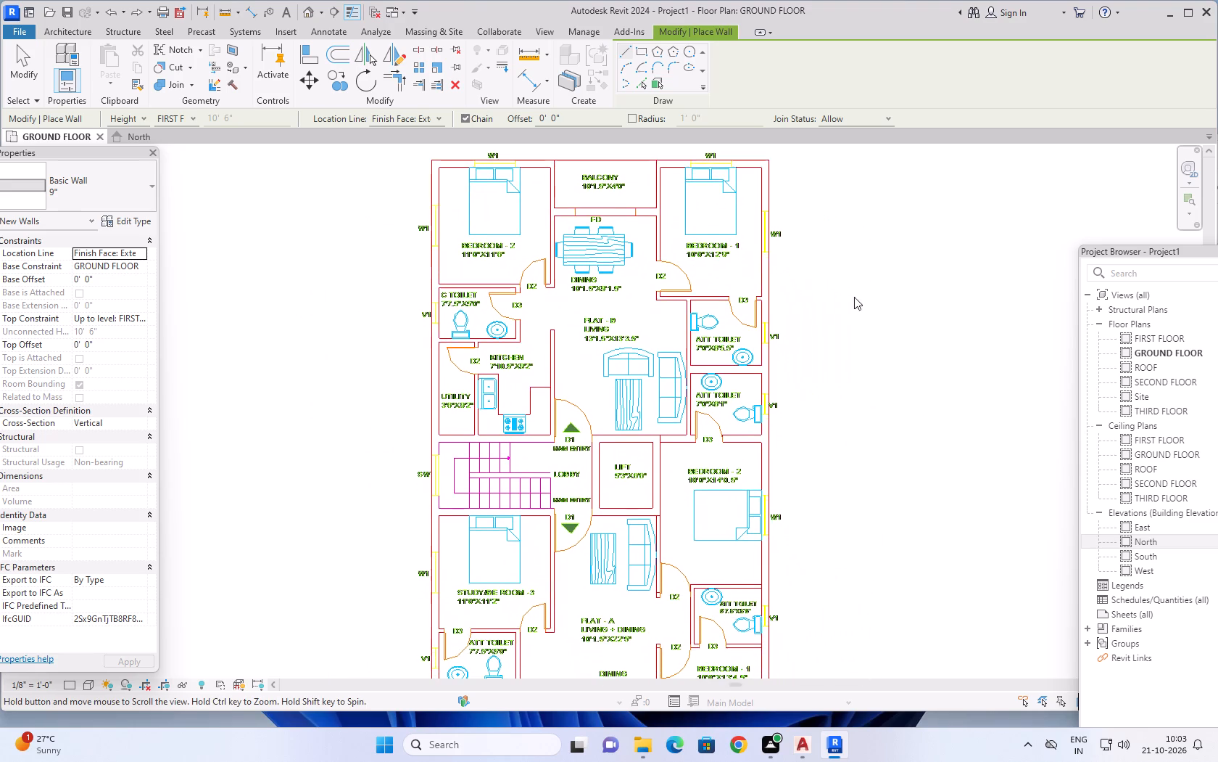
middle_click_drag(854, 297, 854, 298)
scroll(848, 338, "down", 2)
middle_click_drag(851, 446, 865, 373)
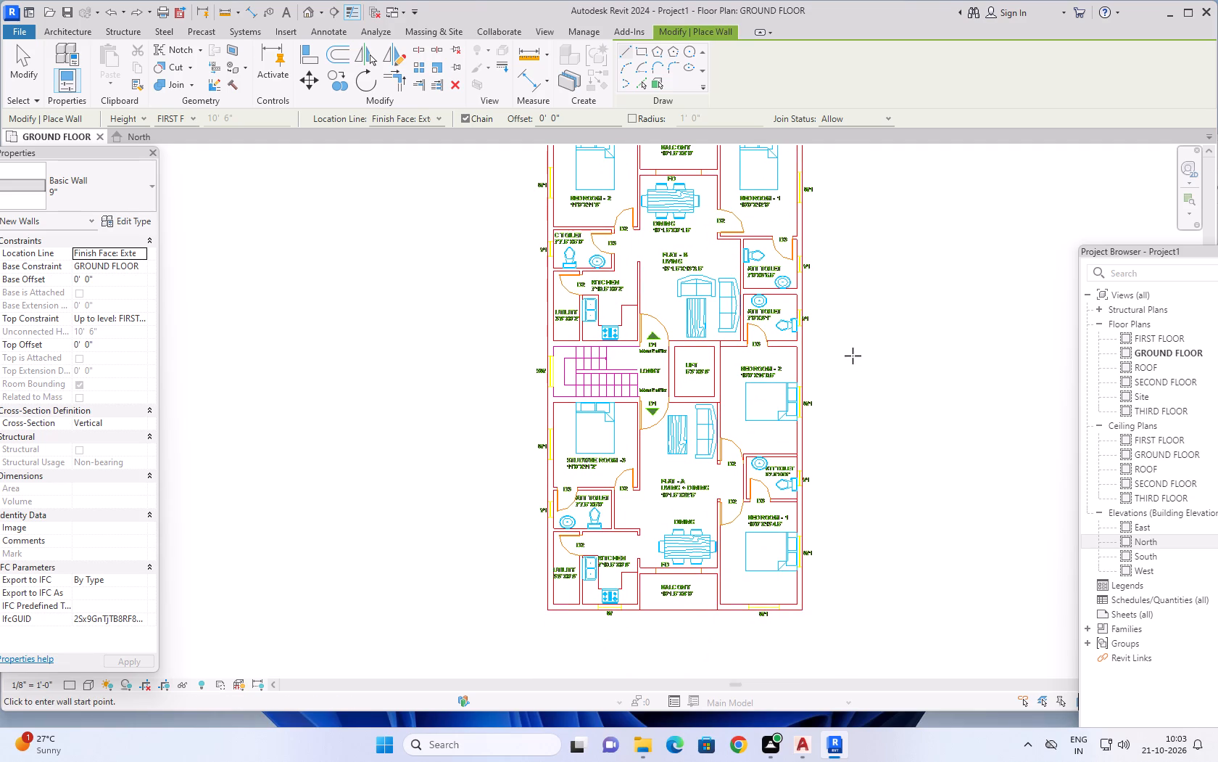
middle_click_drag(853, 356, 853, 438)
scroll(853, 364, "down", 1)
key("Escape")
key("Escape")
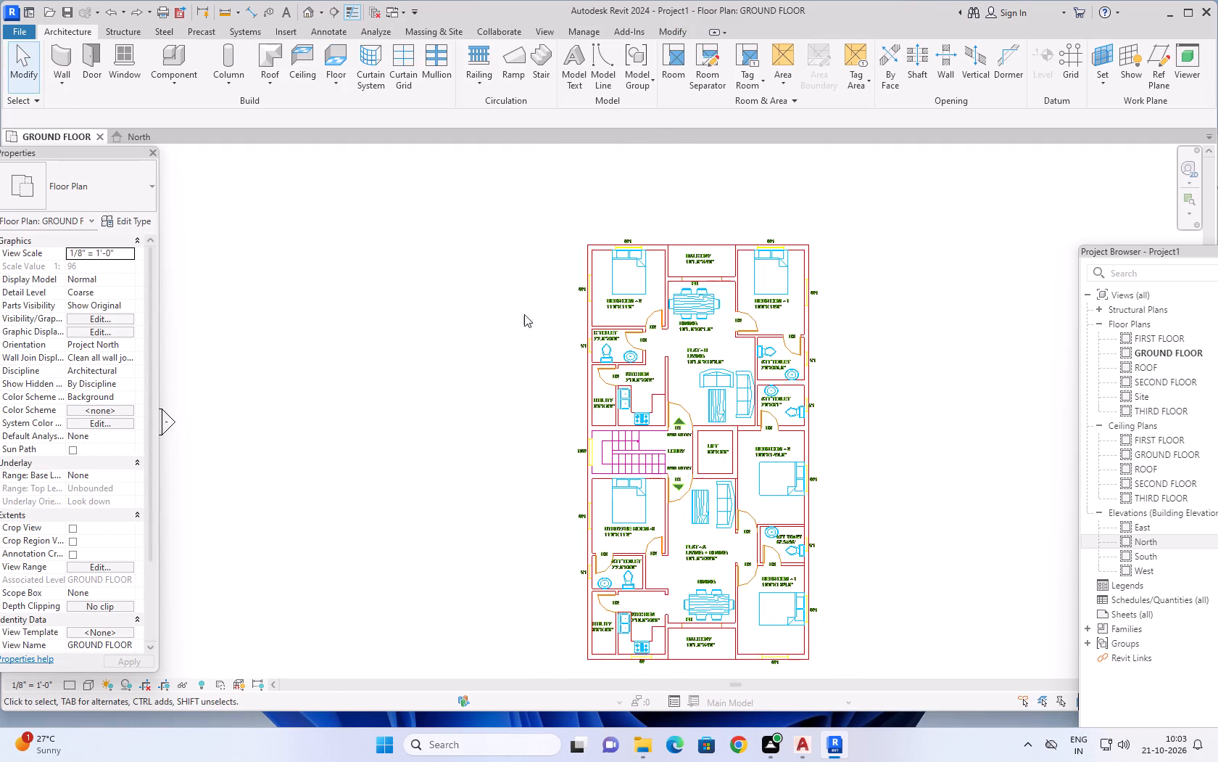
scroll(534, 303, "up", 4)
scroll(850, 265, "up", 1)
middle_click_drag(892, 164, 664, 197)
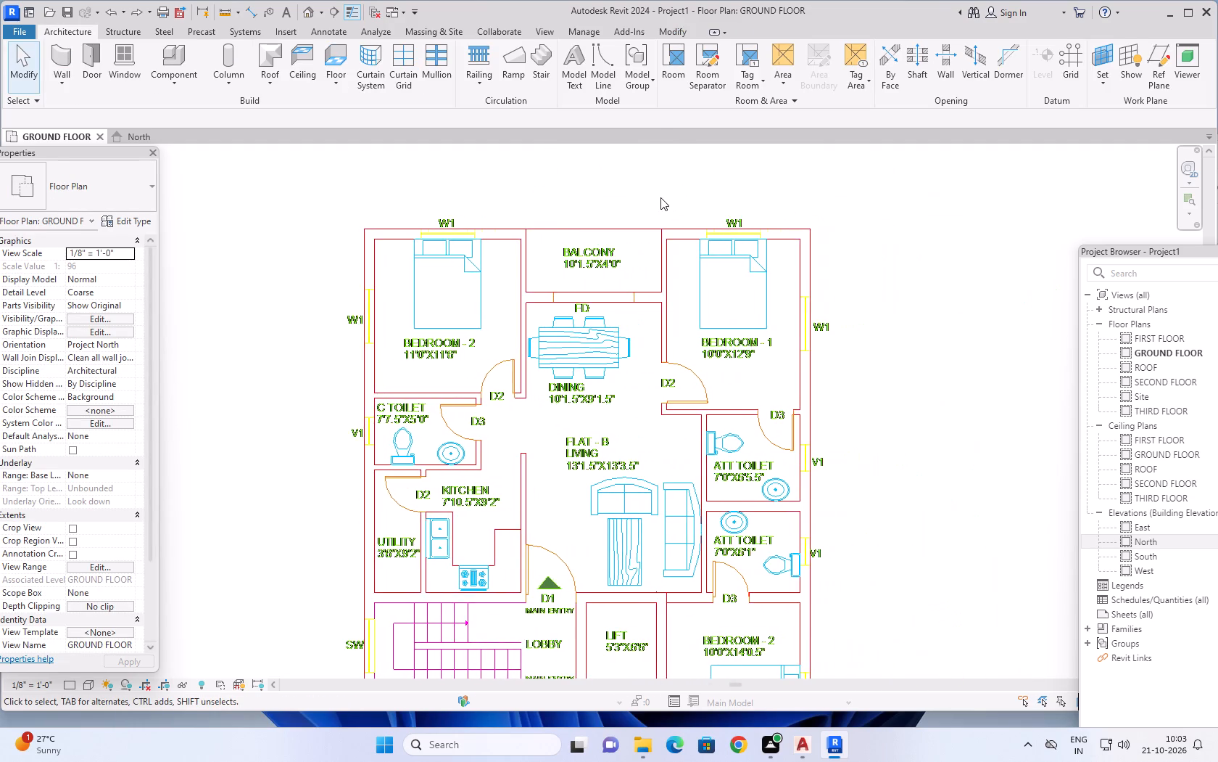
scroll(660, 197, "down", 2)
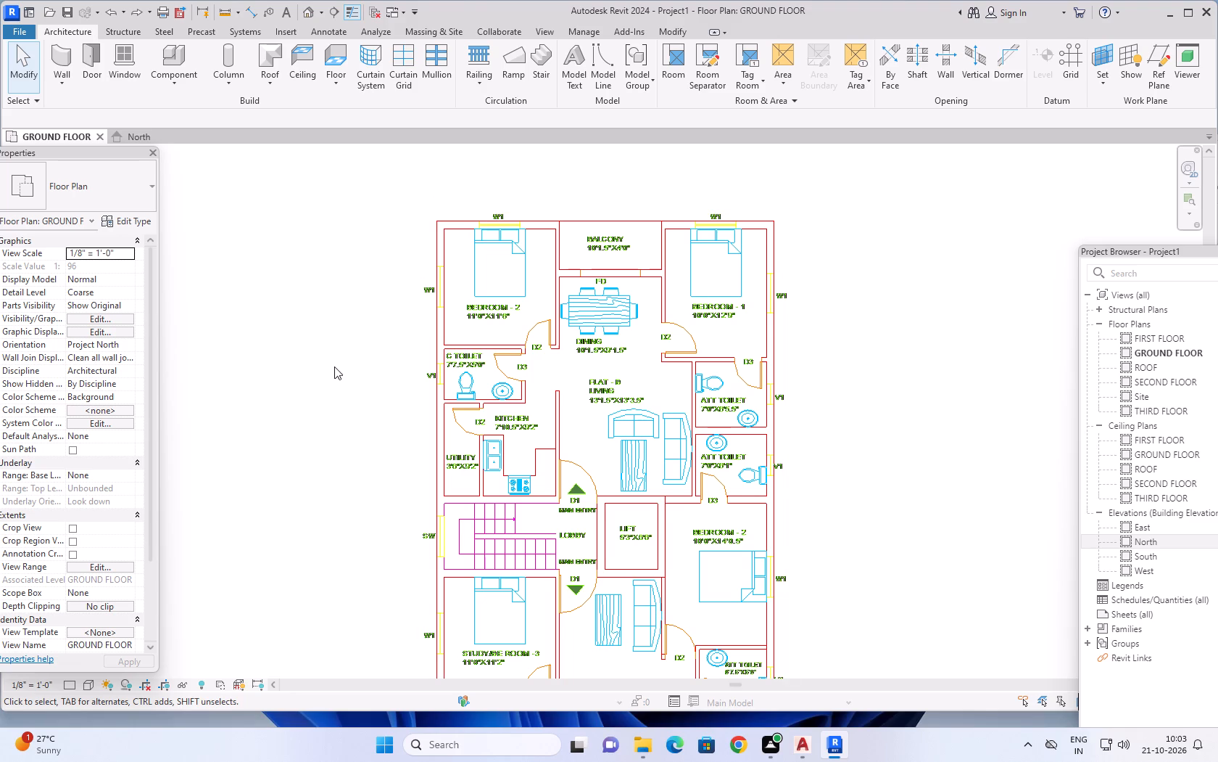
middle_click_drag(333, 358, 344, 319)
scroll(354, 339, "down", 1)
middle_click_drag(869, 352, 904, 334)
key("Escape")
key("Escape")
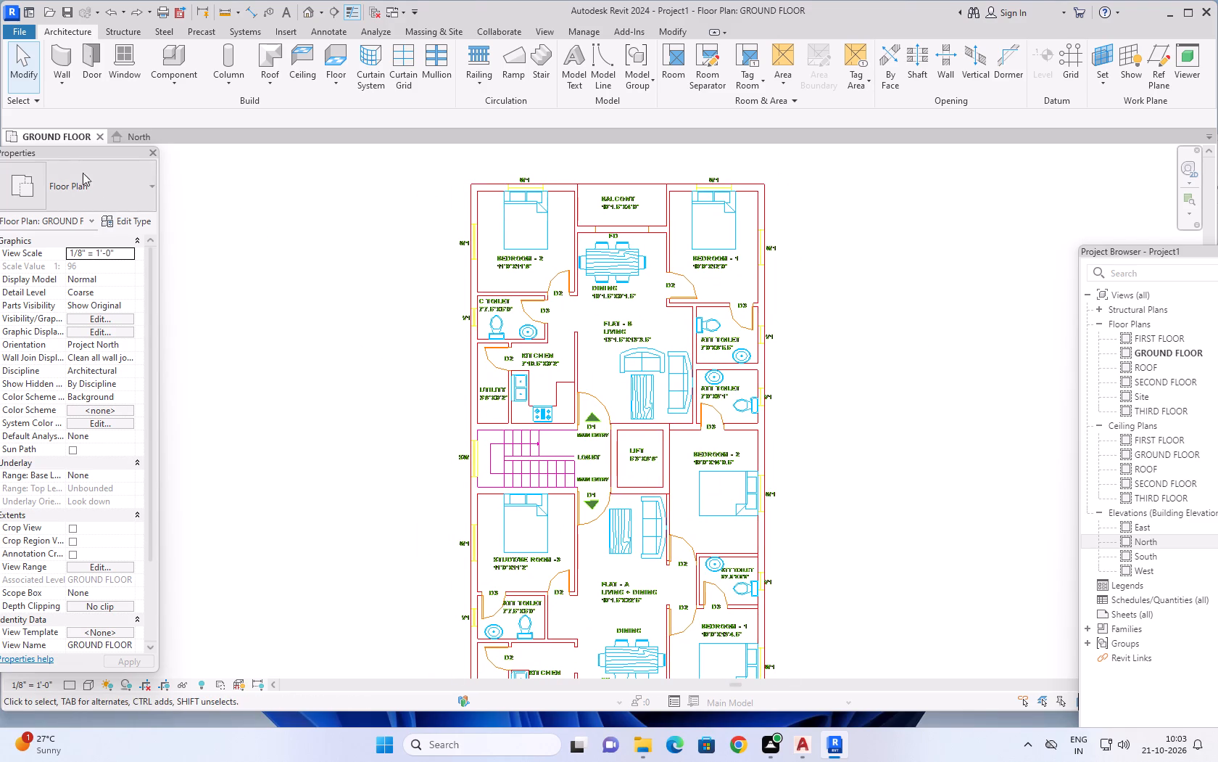
Draw one continuous 9" wall from Bedroom-2's outer corner in Flat-B to the outer corner below Utility in Flat-A, flipped inside the DWG lines.
left_click(65, 57)
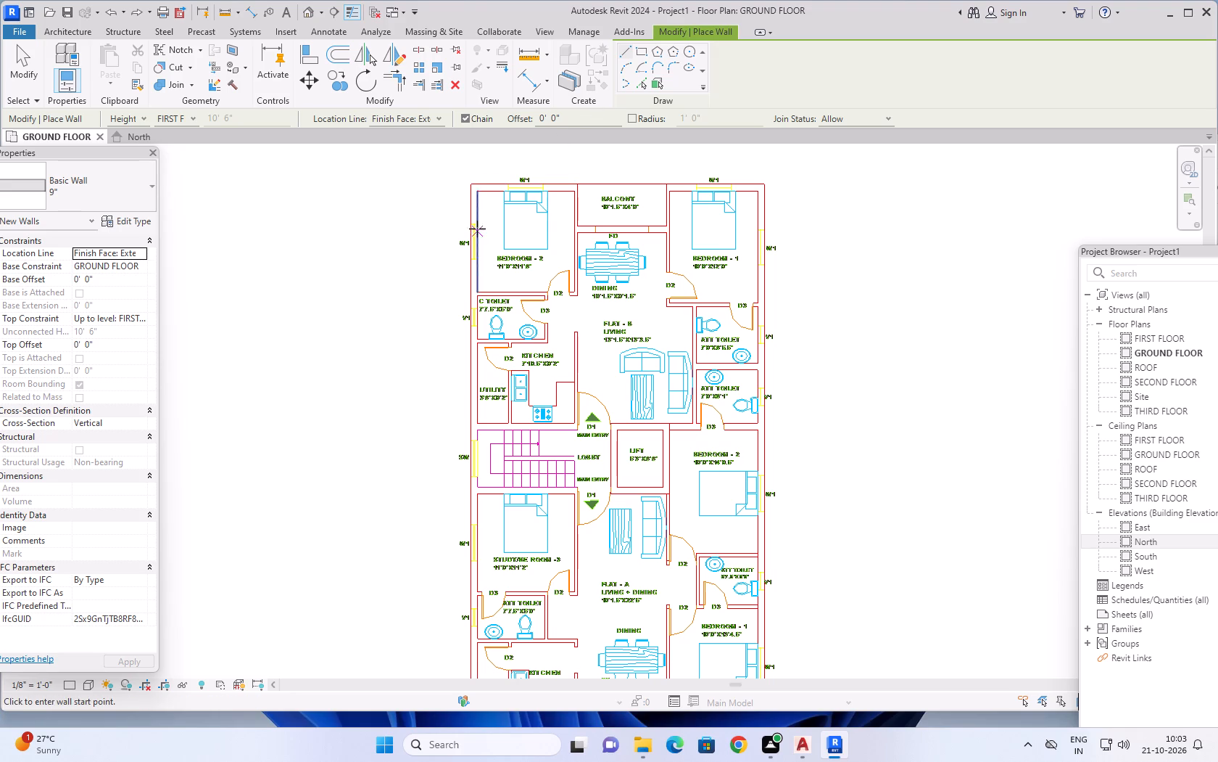
scroll(459, 180, "up", 10)
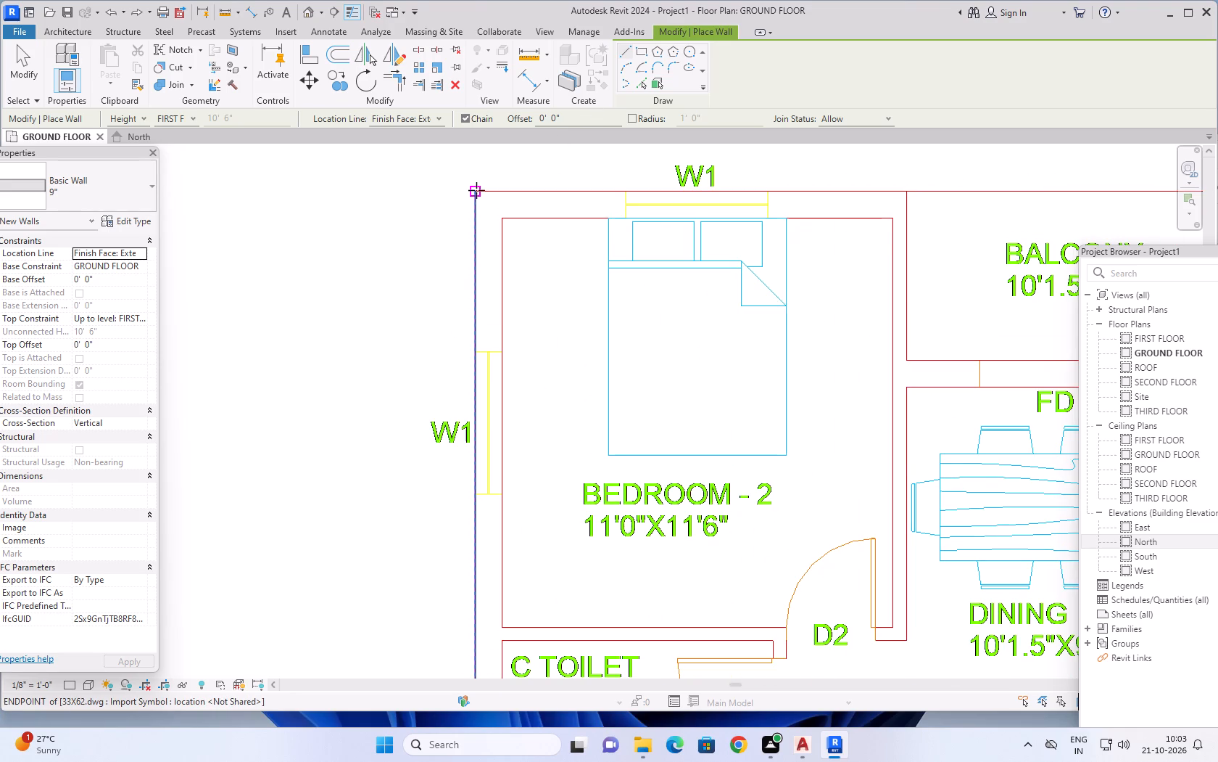
left_click(476, 190)
scroll(449, 607, "down", 11)
middle_click_drag(451, 607, 442, 224)
scroll(444, 617, "up", 8)
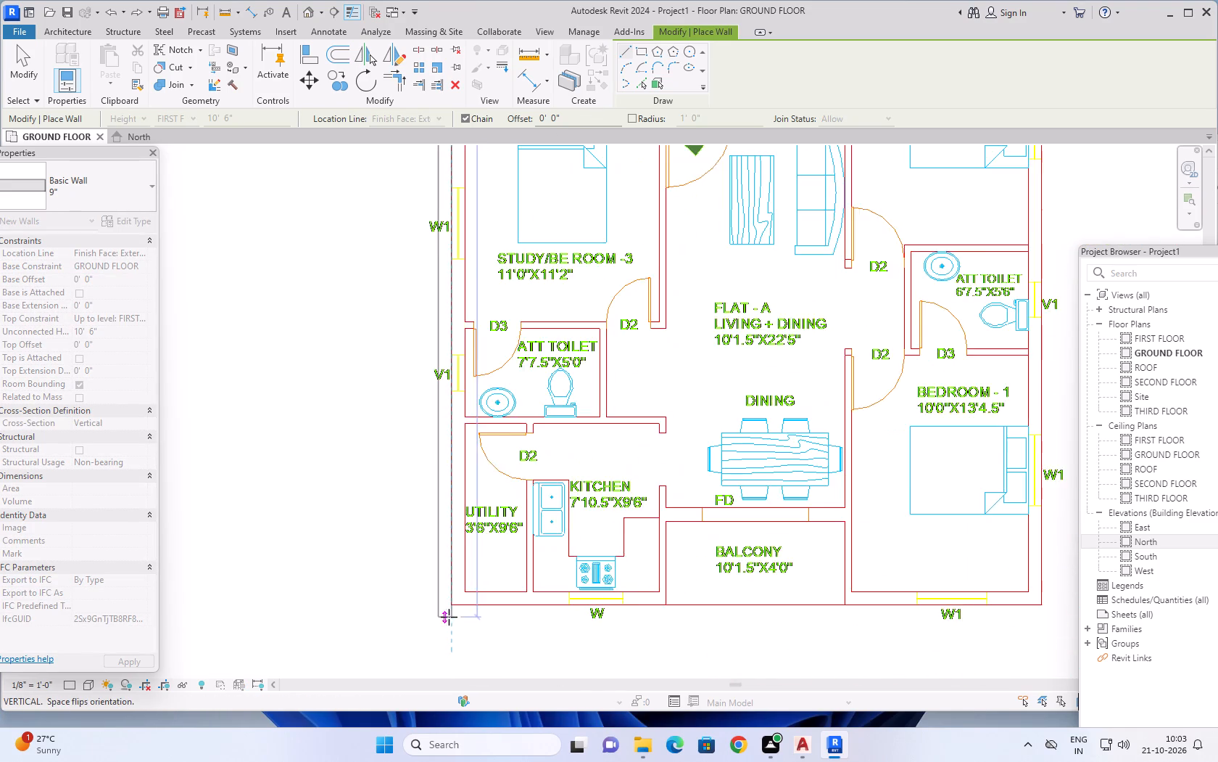
scroll(449, 617, "up", 4)
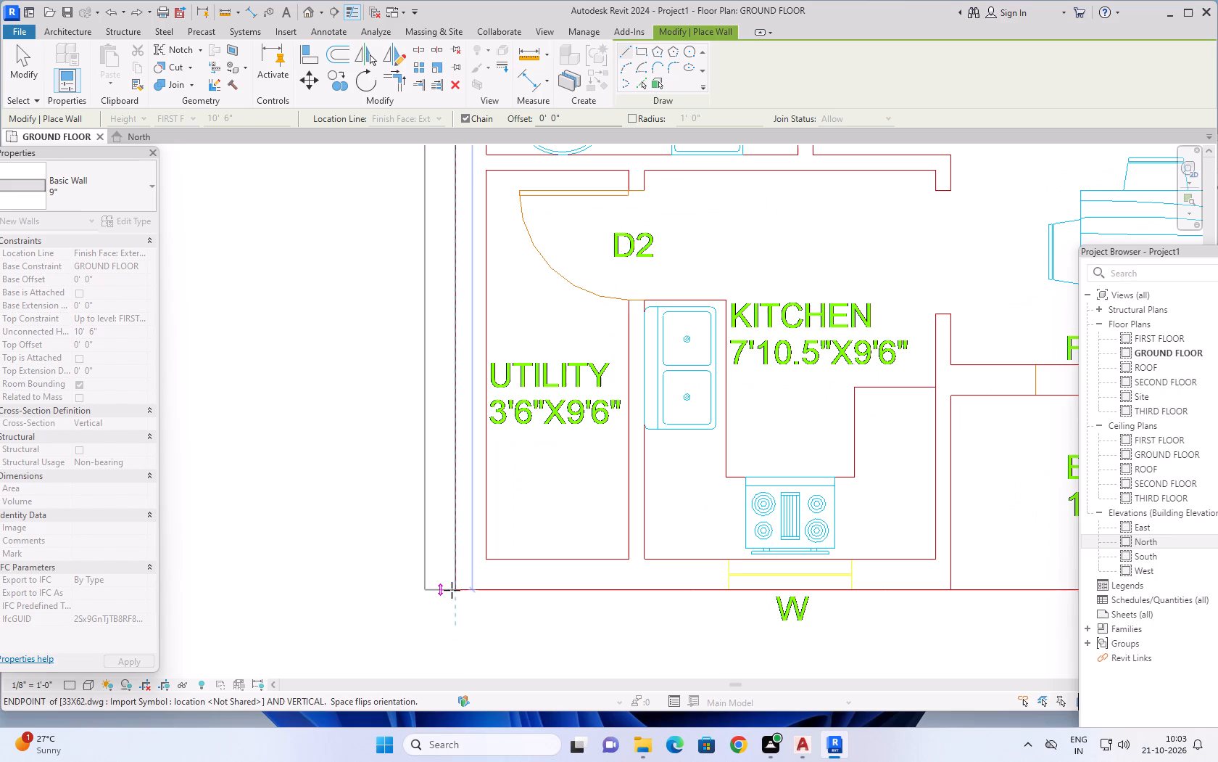
key("space")
left_click(455, 590)
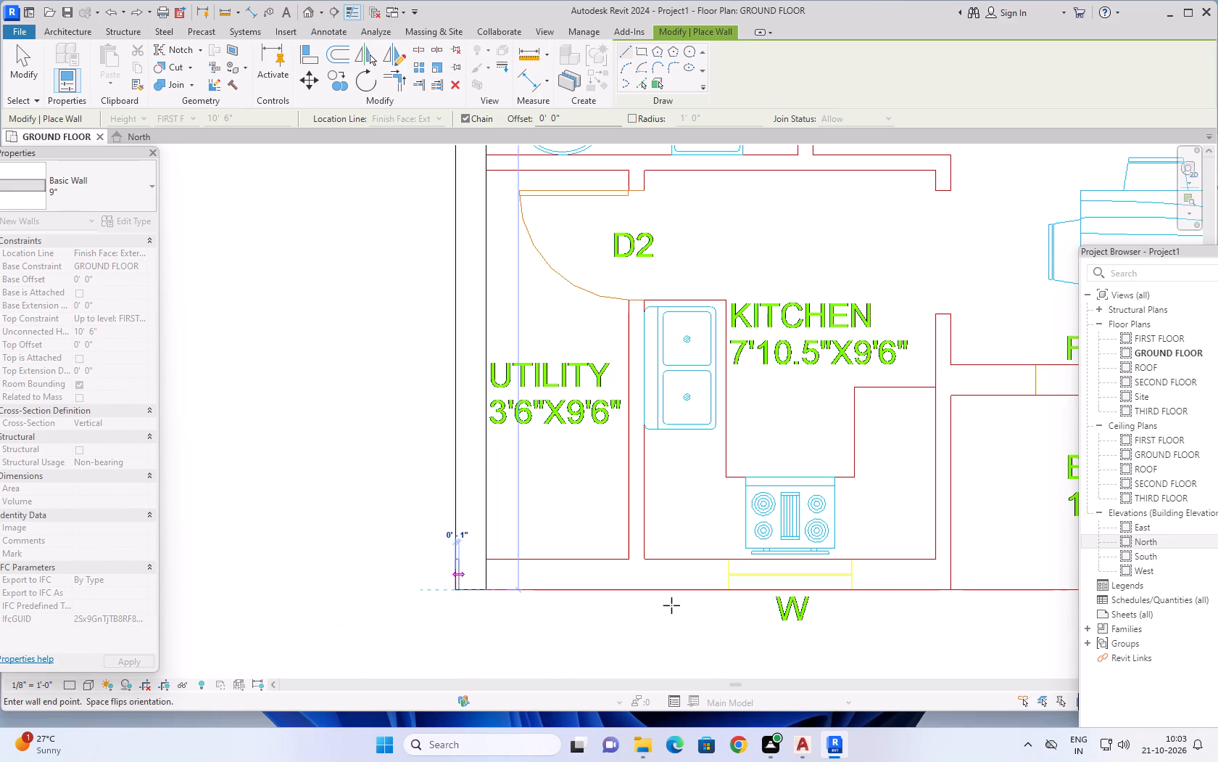
Continue the 9" wall from the outer corner below Utility, past the Kitchen's window W, to the Balcony corner and end the chain.
scroll(859, 592, "down", 7)
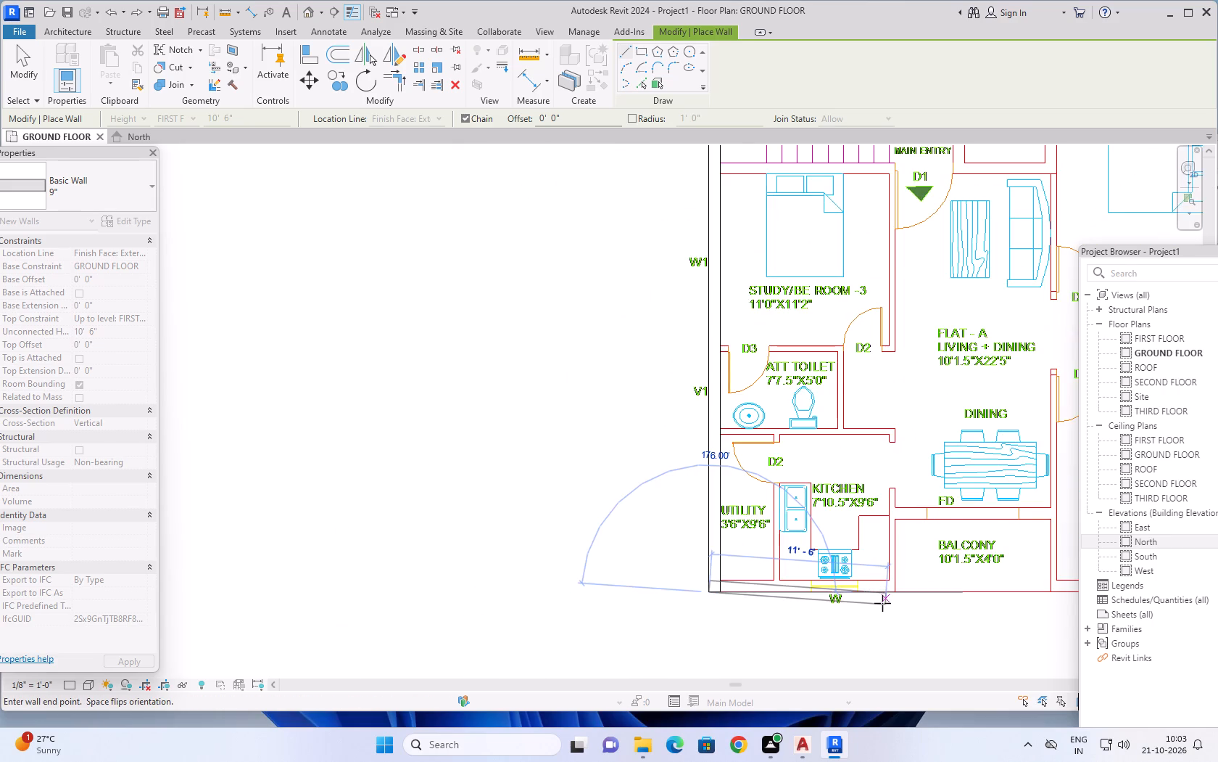
middle_click_drag(881, 603, 548, 617)
scroll(881, 603, "down", 1)
scroll(552, 607, "up", 3)
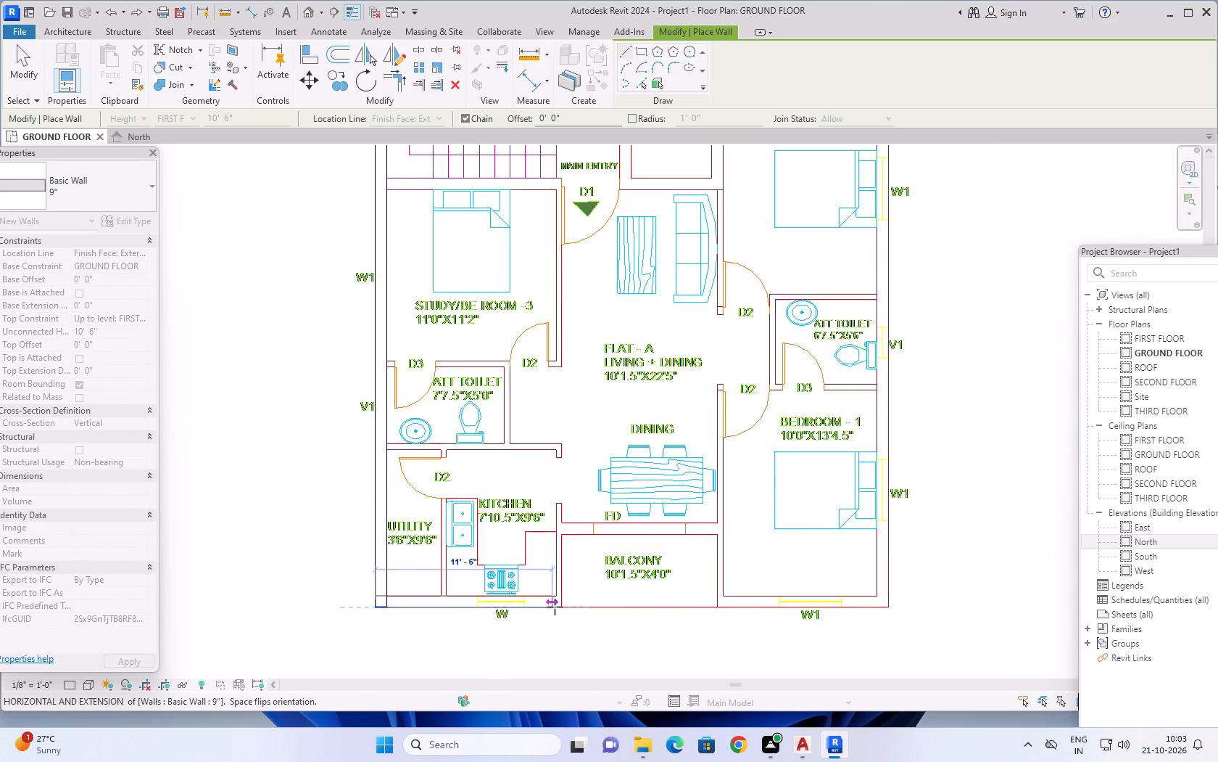
scroll(555, 607, "up", 8)
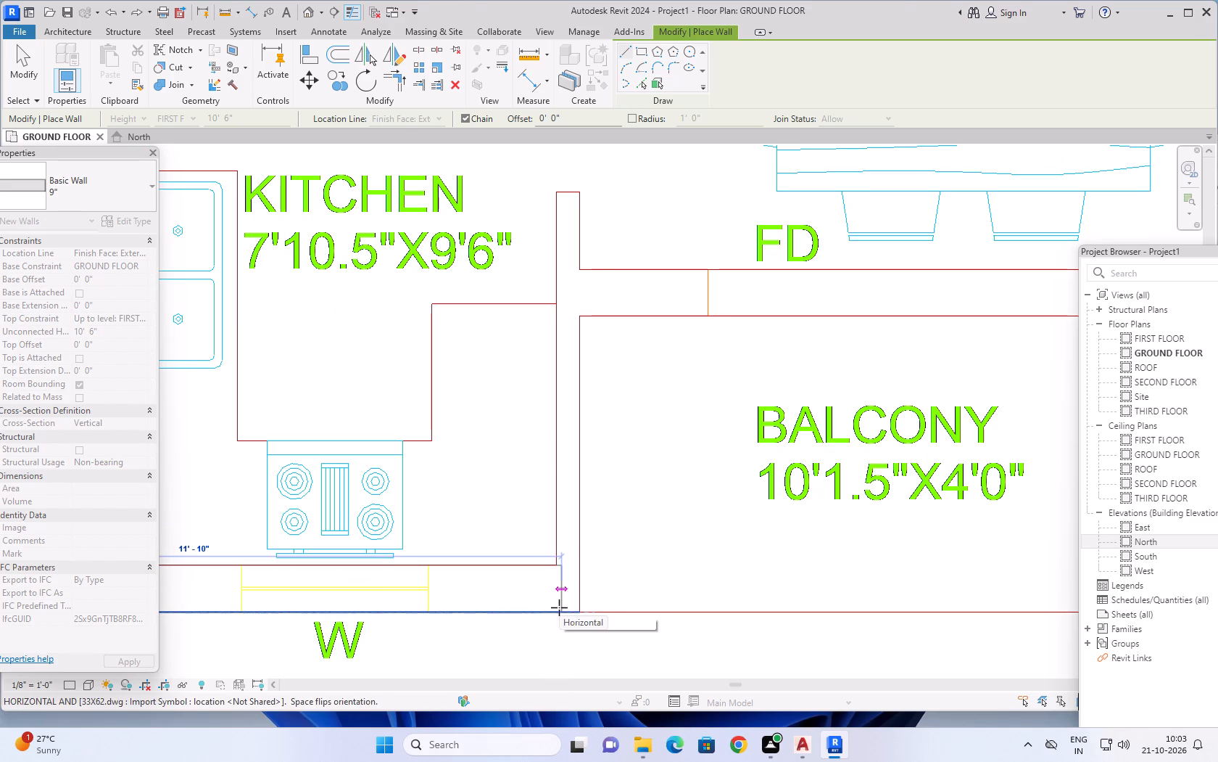
left_click(580, 607)
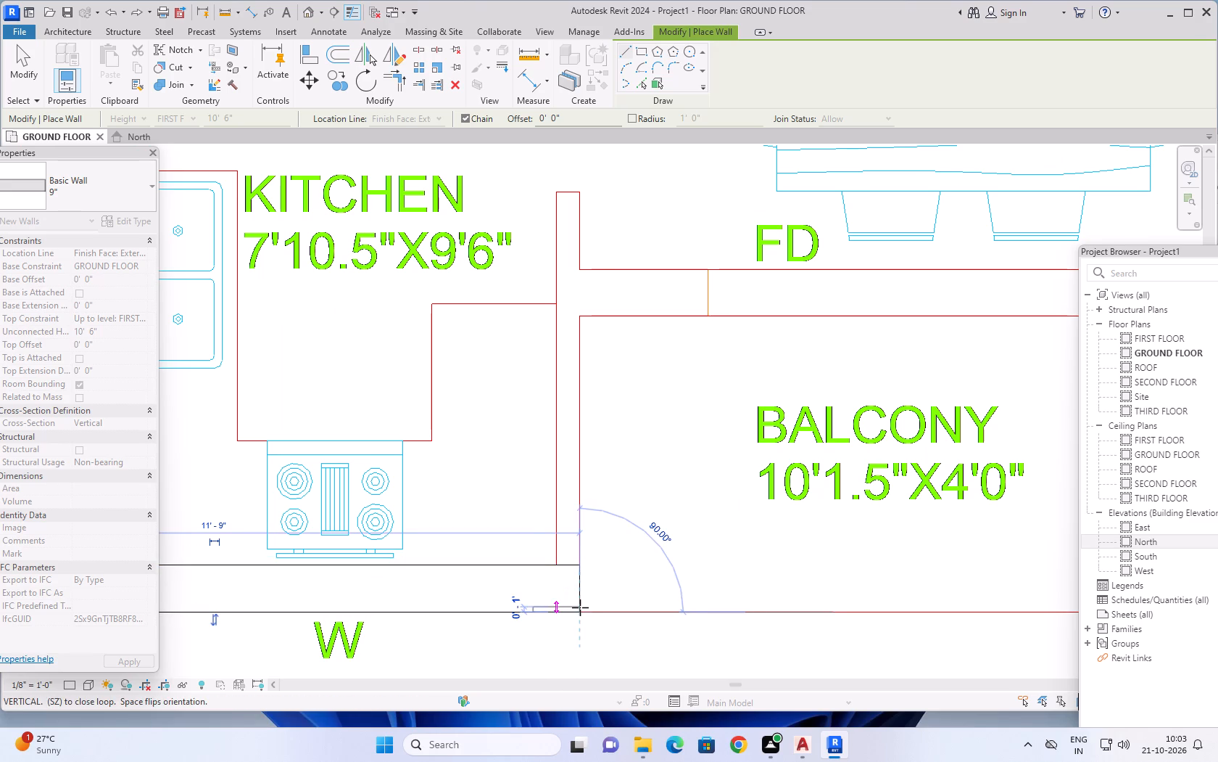
scroll(690, 658, "down", 1)
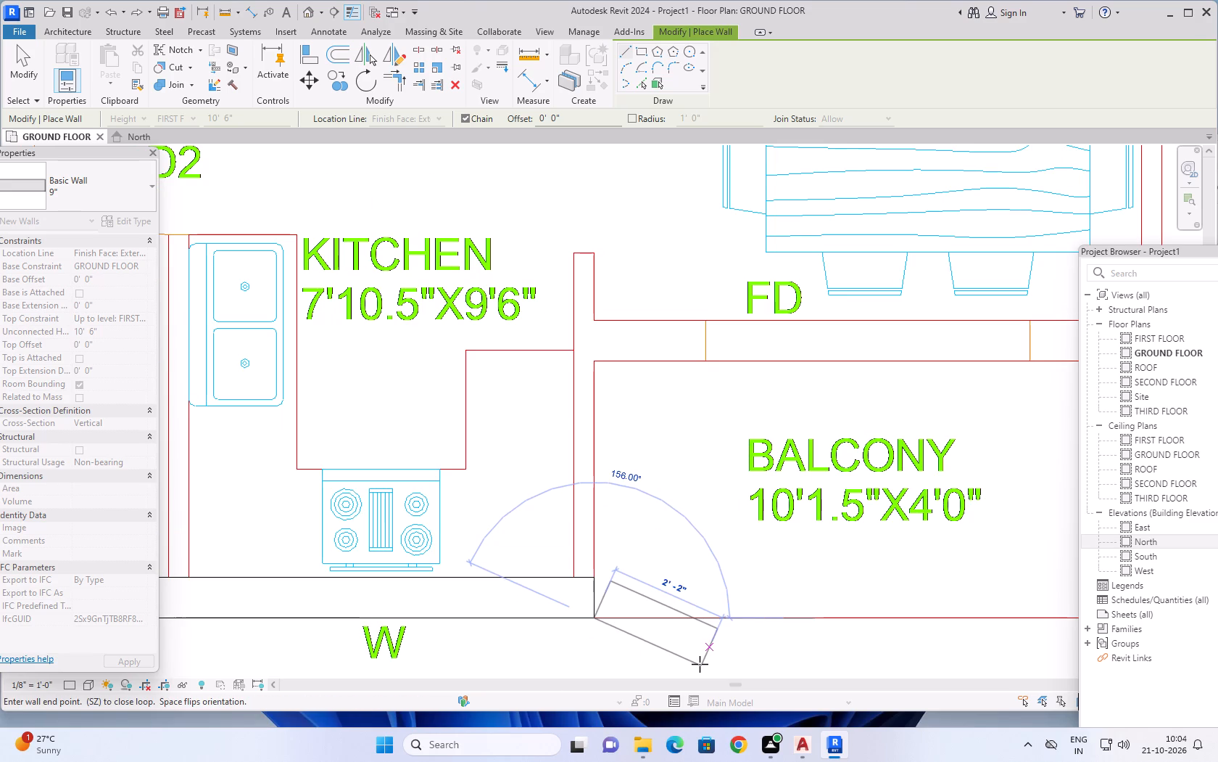
key("Escape")
Draw a 9" wall 11' 1 1/2" long below Flat-A's Bedroom-1, from the Balcony to the outer corner, flipped inside the DWG lines.
scroll(712, 665, "down", 7)
middle_click_drag(769, 661, 494, 609)
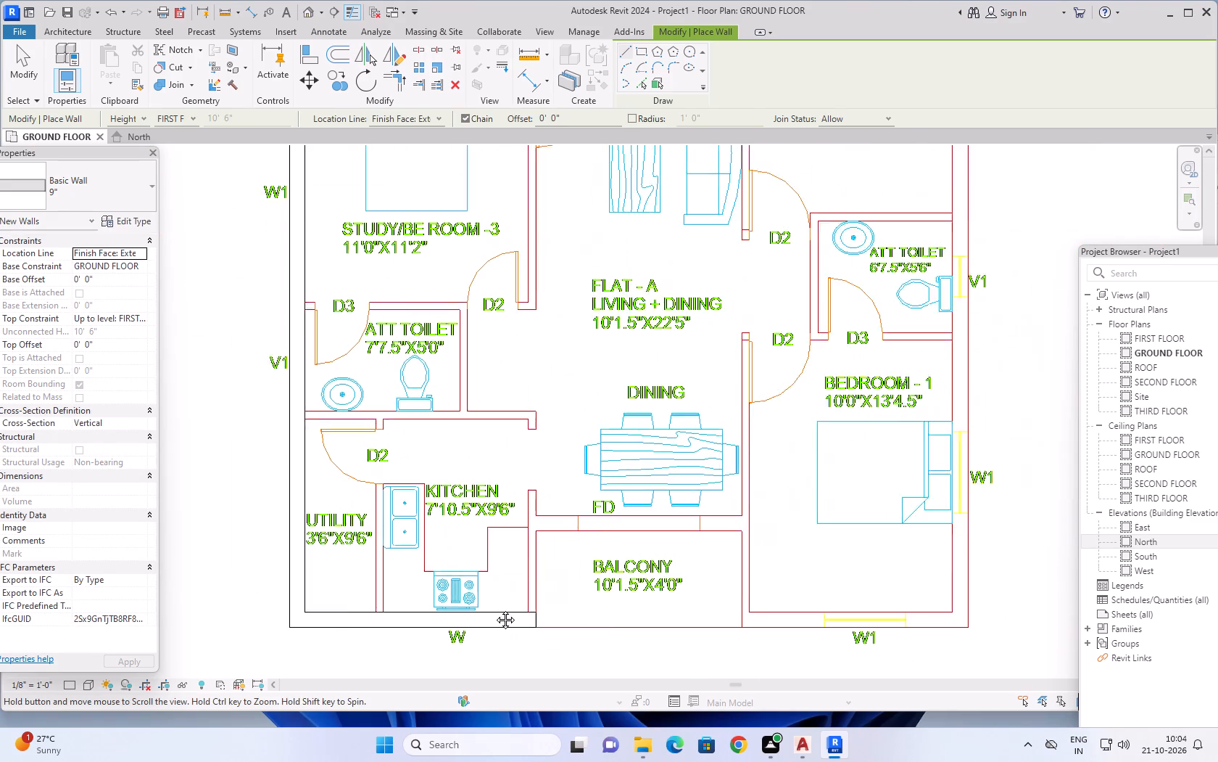
middle_click_drag(494, 609, 191, 581)
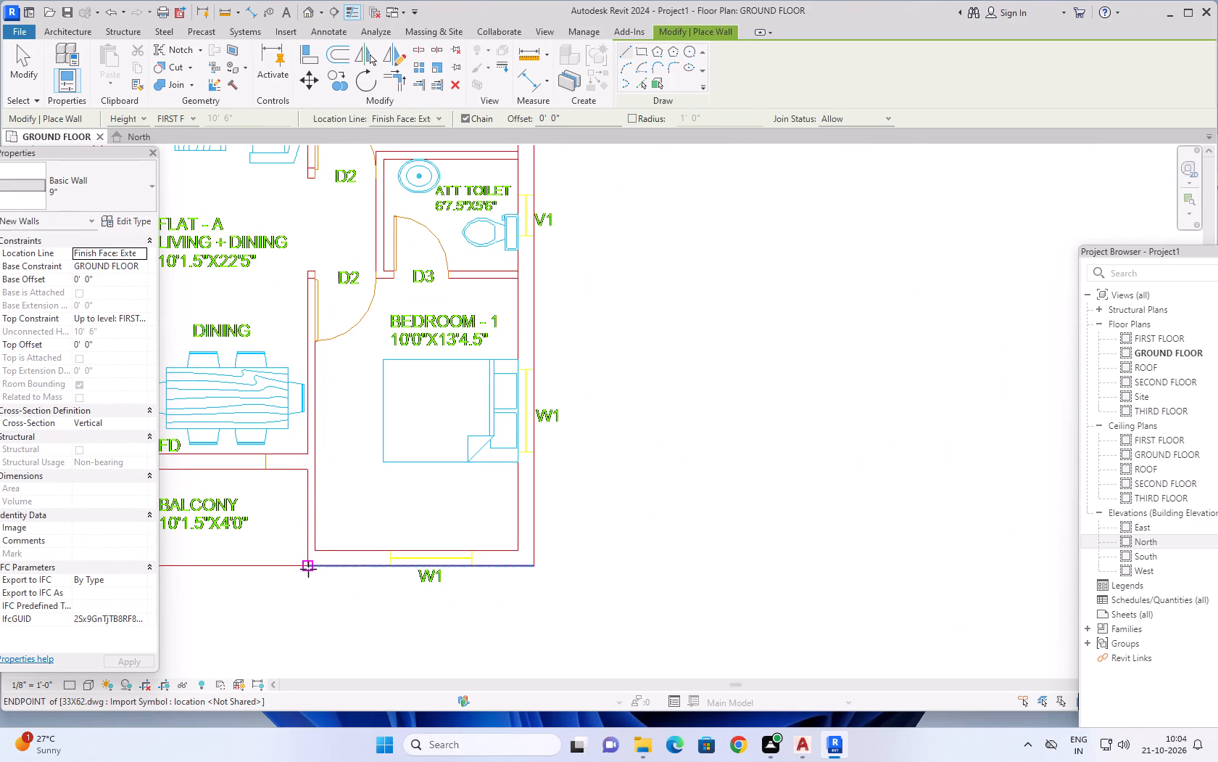
left_click(306, 568)
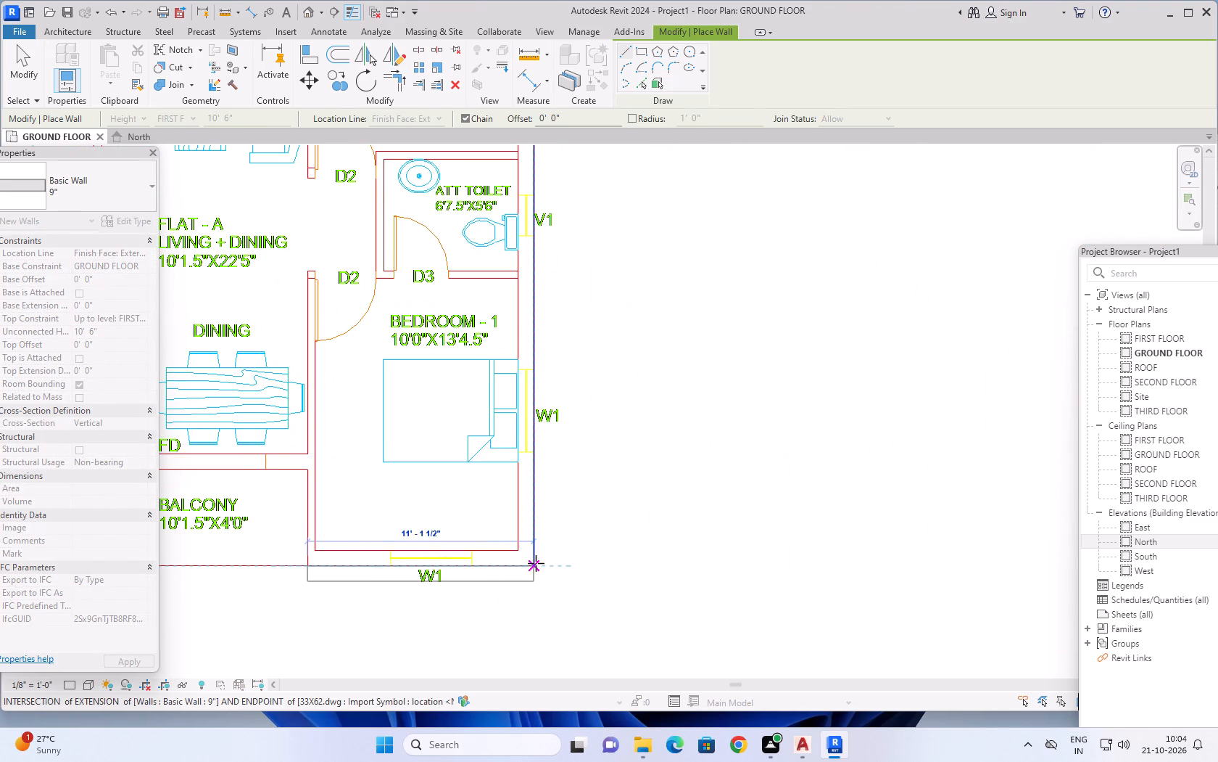
key("space")
left_click(536, 563)
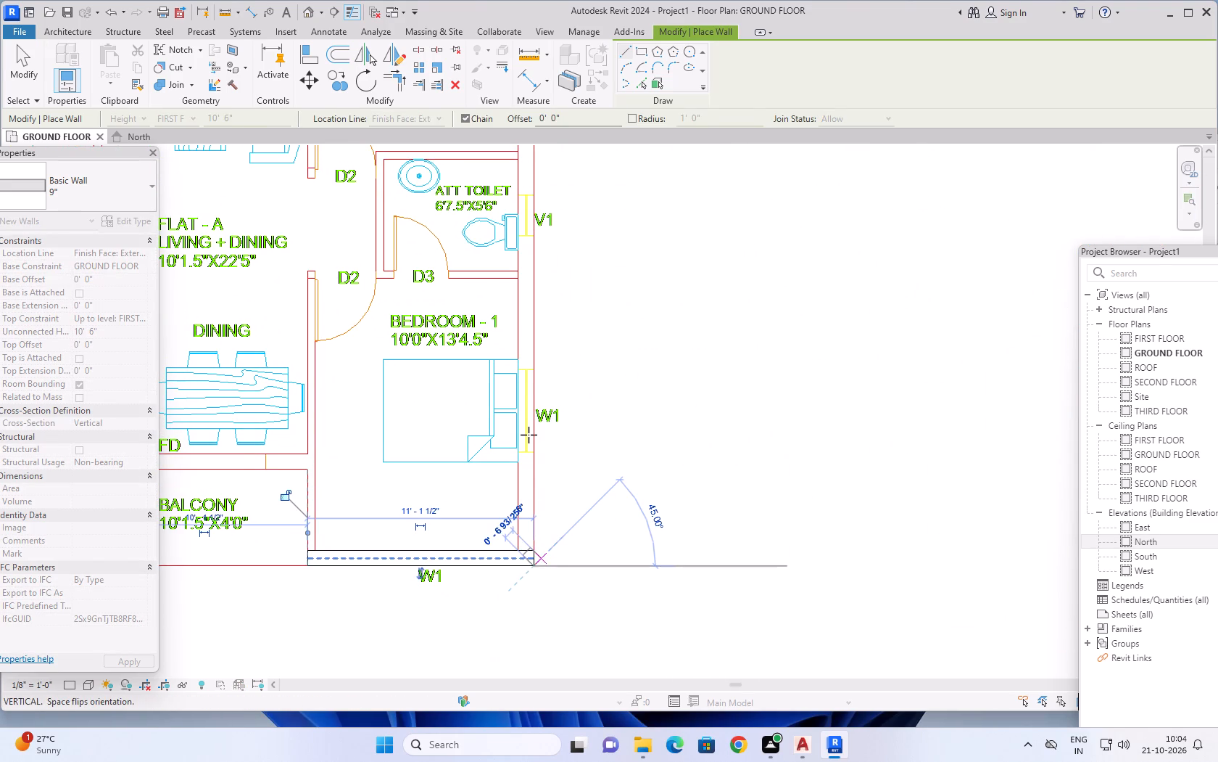
Continue the 9" wall along the exterior side opposite the staircase, from Flat-A's Bedroom-1 corner to the outer corner of Flat-B's Bedroom-1.
scroll(540, 266, "down", 4)
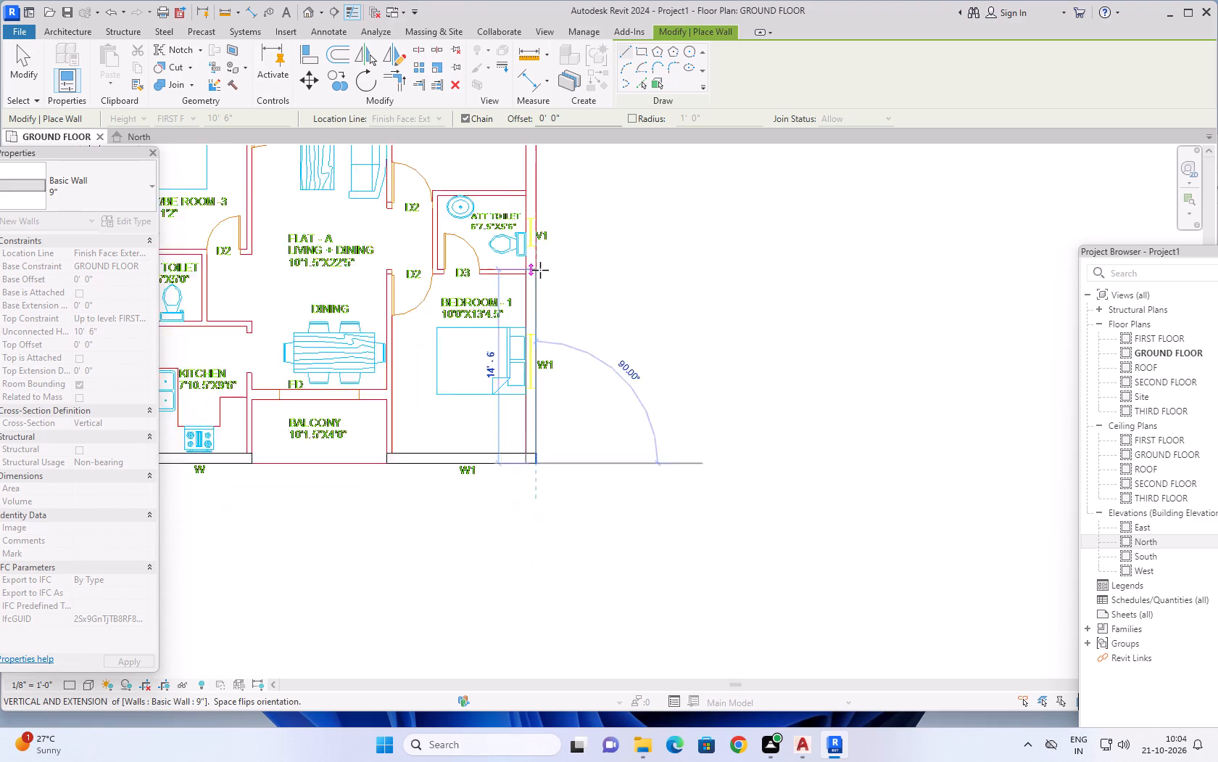
scroll(540, 271, "down", 6)
middle_click_drag(547, 239, 522, 480)
scroll(544, 290, "down", 1)
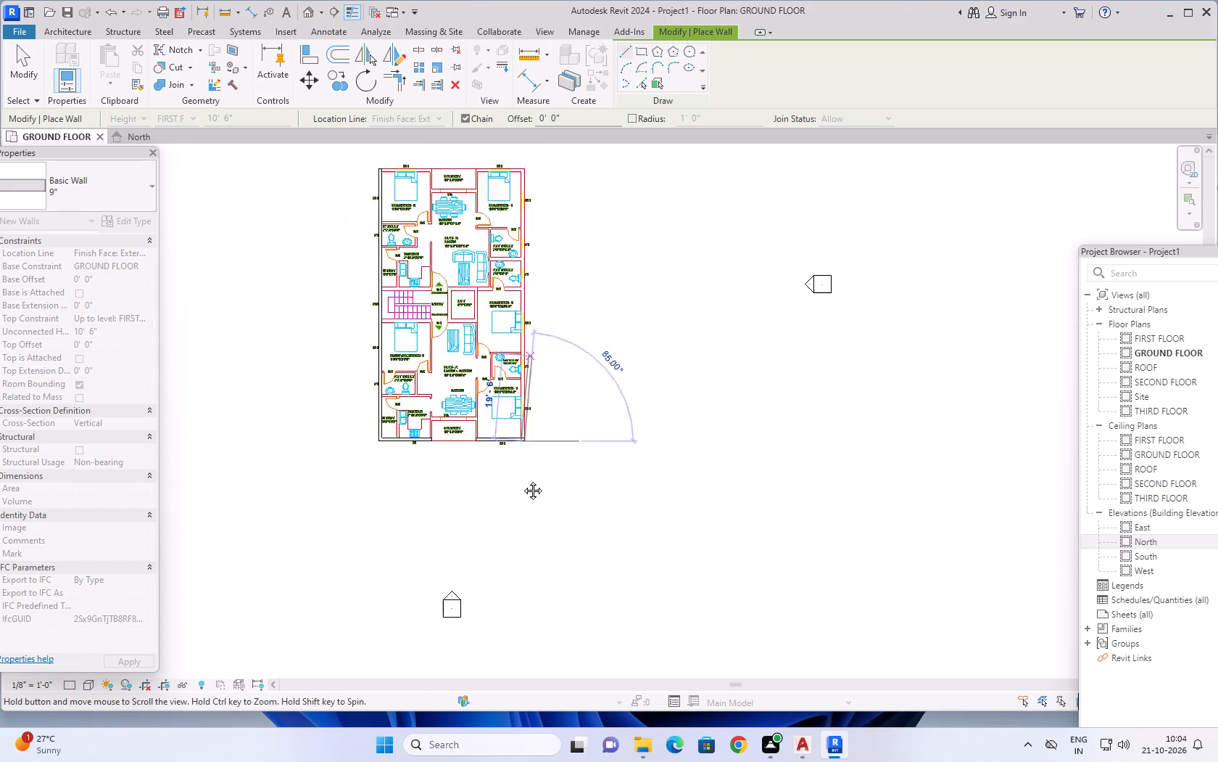
middle_click_drag(522, 480, 511, 555)
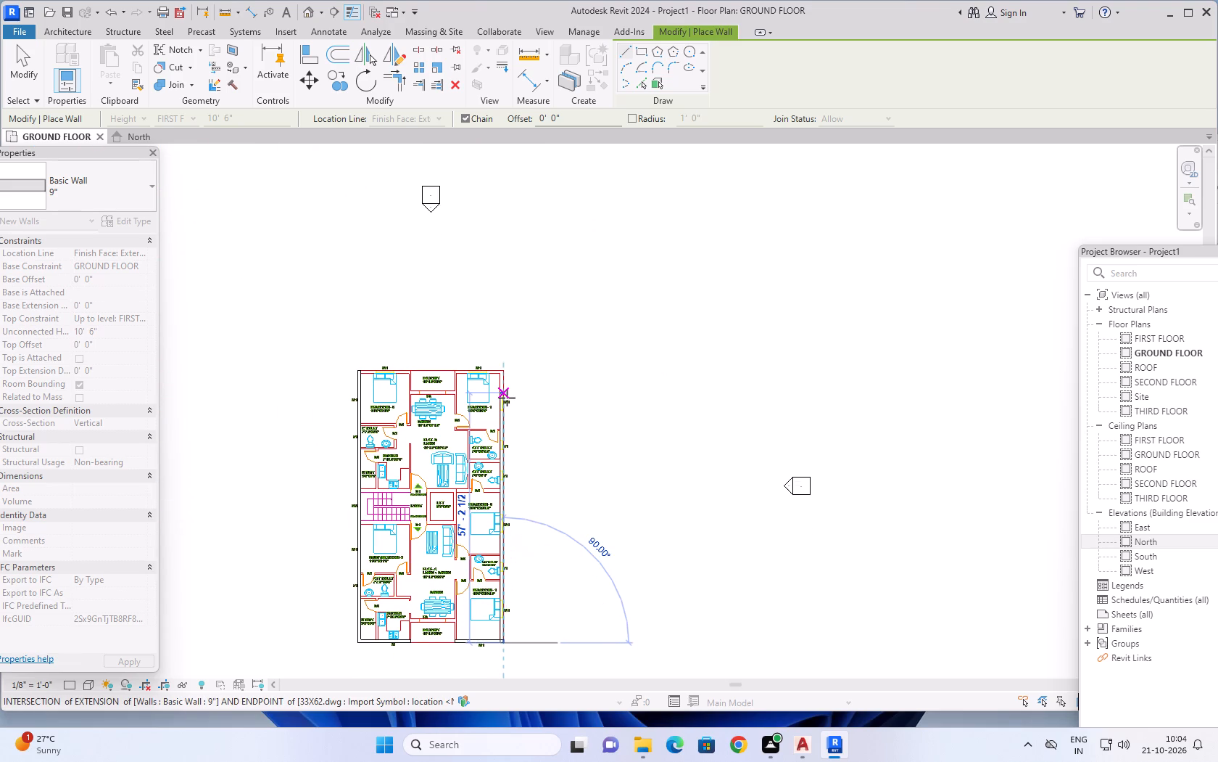
scroll(515, 395, "up", 12)
scroll(537, 341, "up", 2)
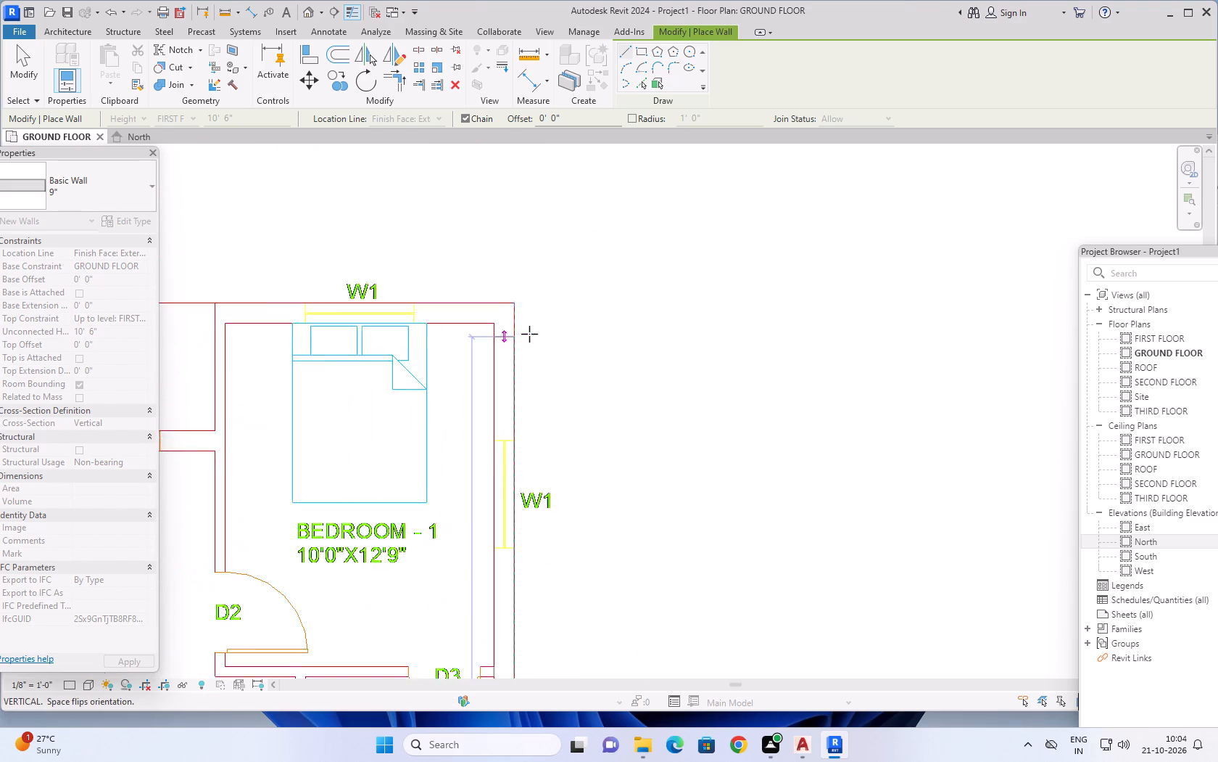
scroll(529, 334, "up", 3)
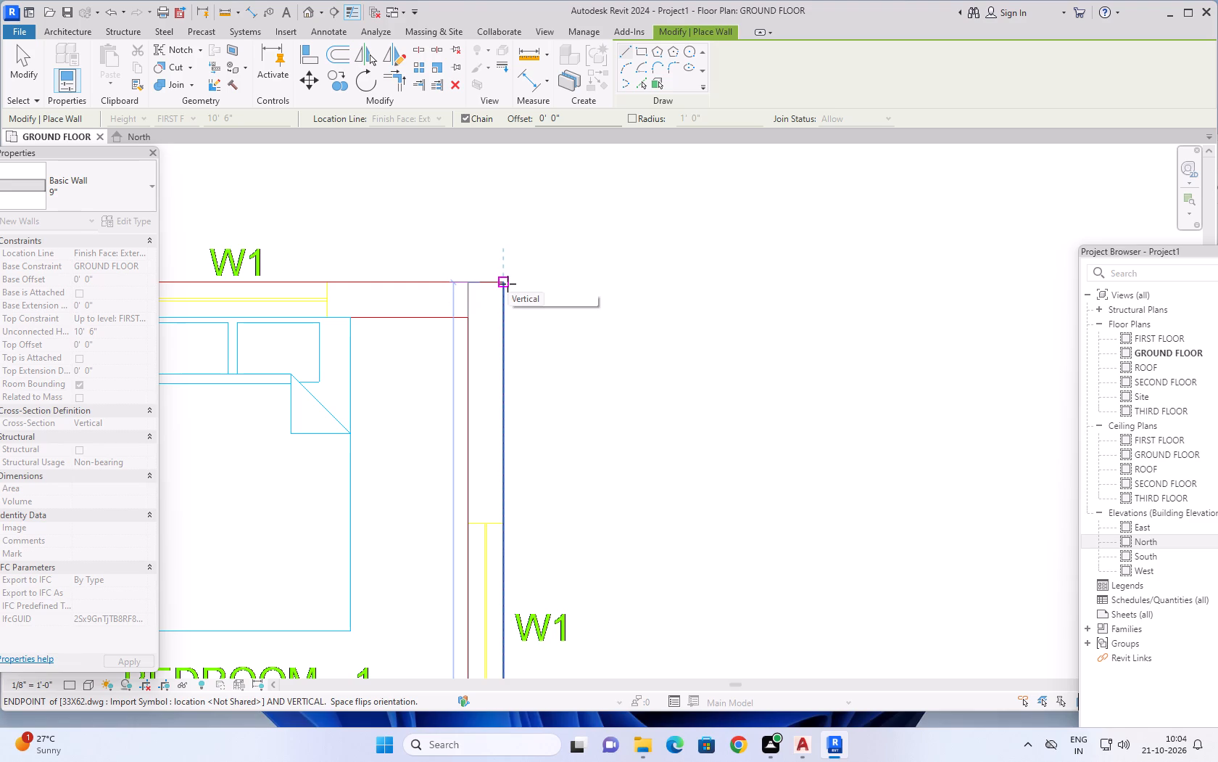
left_click(507, 284)
Continue the 9" wall 11' 1 1/2" from the outer corner across window W1 of Flat-B's Bedroom-1 to the Balcony corner.
scroll(352, 304, "down", 7)
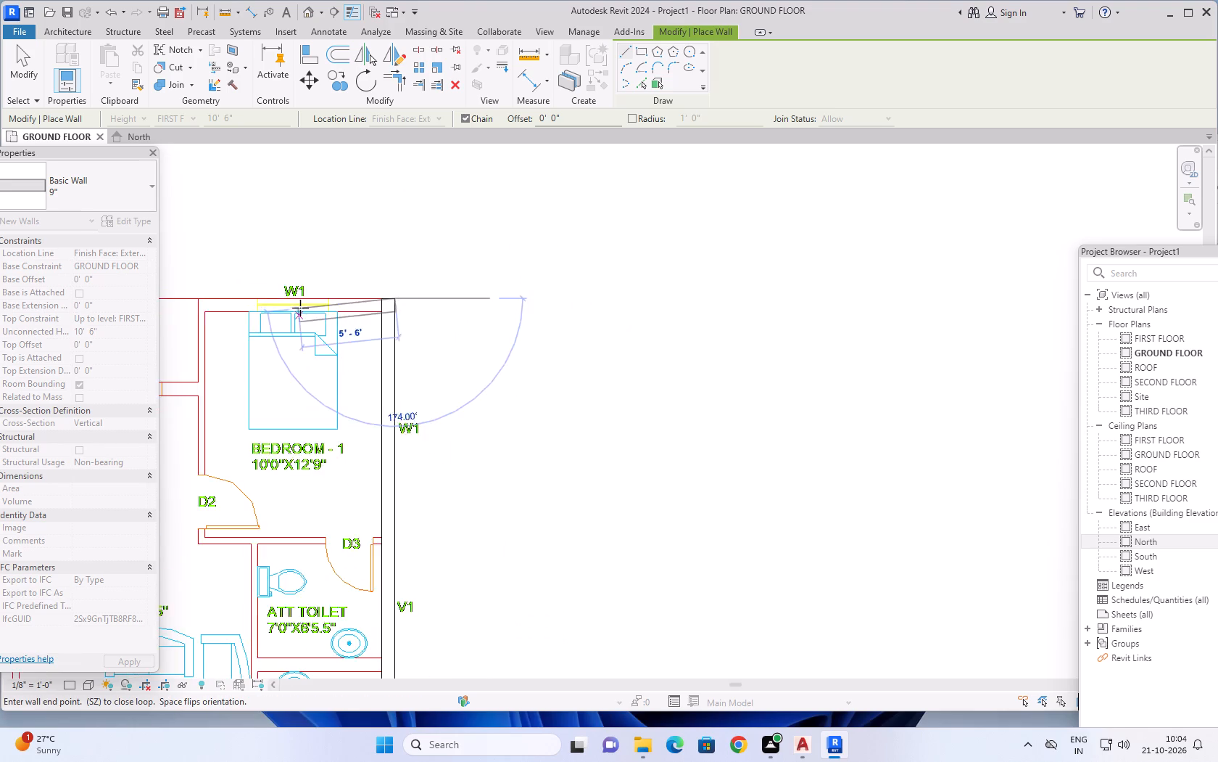
scroll(300, 308, "down", 7)
middle_click_drag(304, 314, 589, 345)
scroll(534, 337, "up", 17)
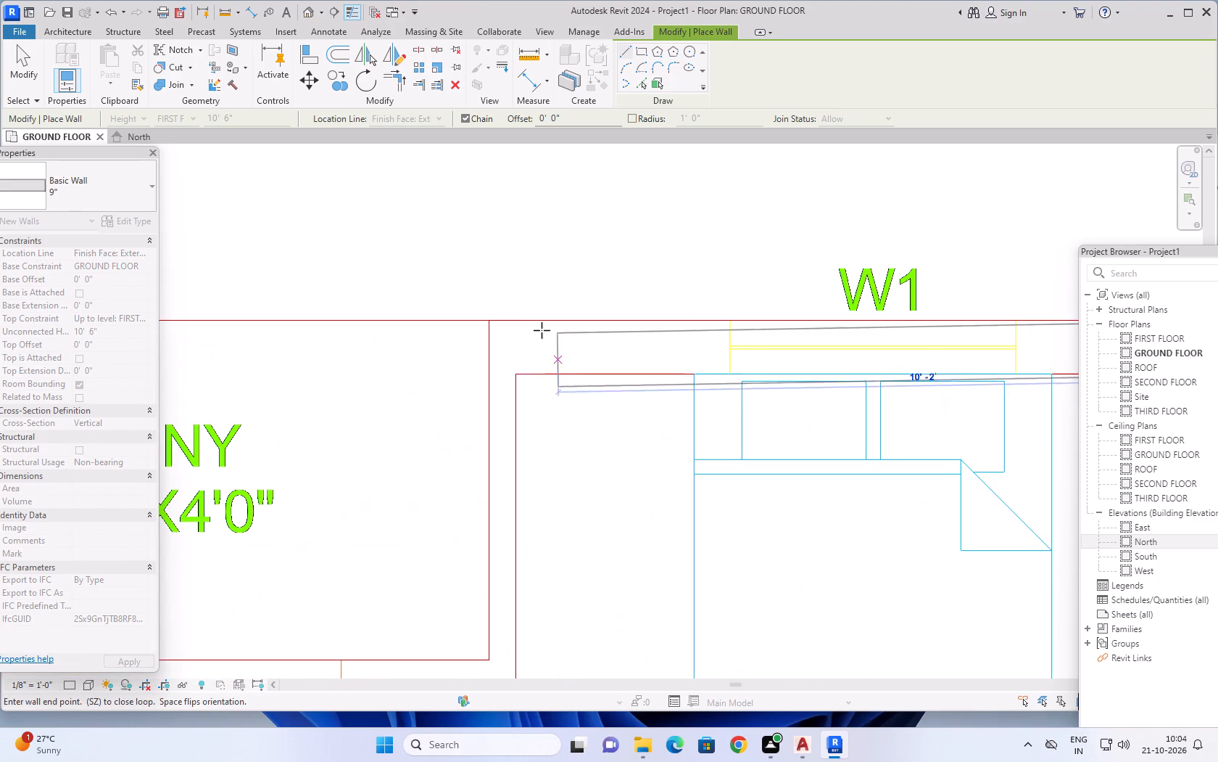
left_click(489, 322)
scroll(415, 302, "down", 4)
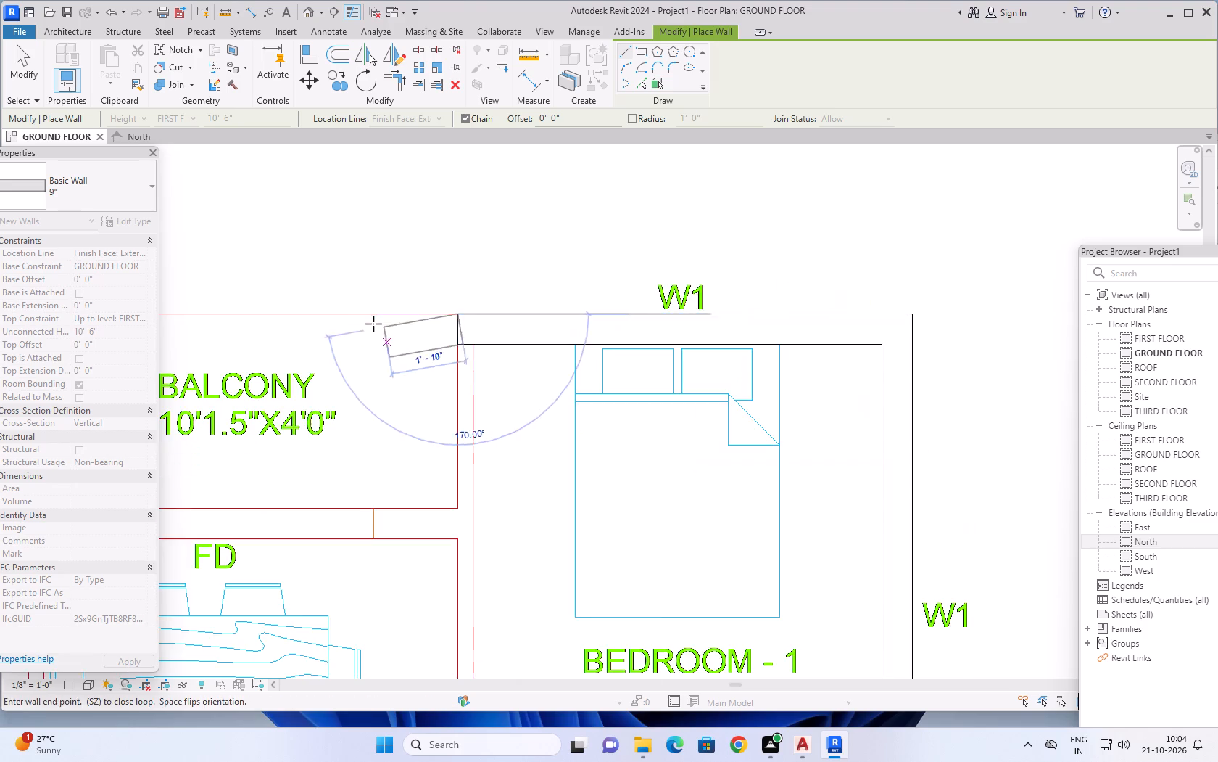
Draw a 9" wall from the Flat-B Balcony corner across window W1 to Bedroom-2's outer corner, flipped inside the DWG lines, and end the chain.
scroll(371, 319, "down", 10)
middle_click_drag(369, 314, 638, 377)
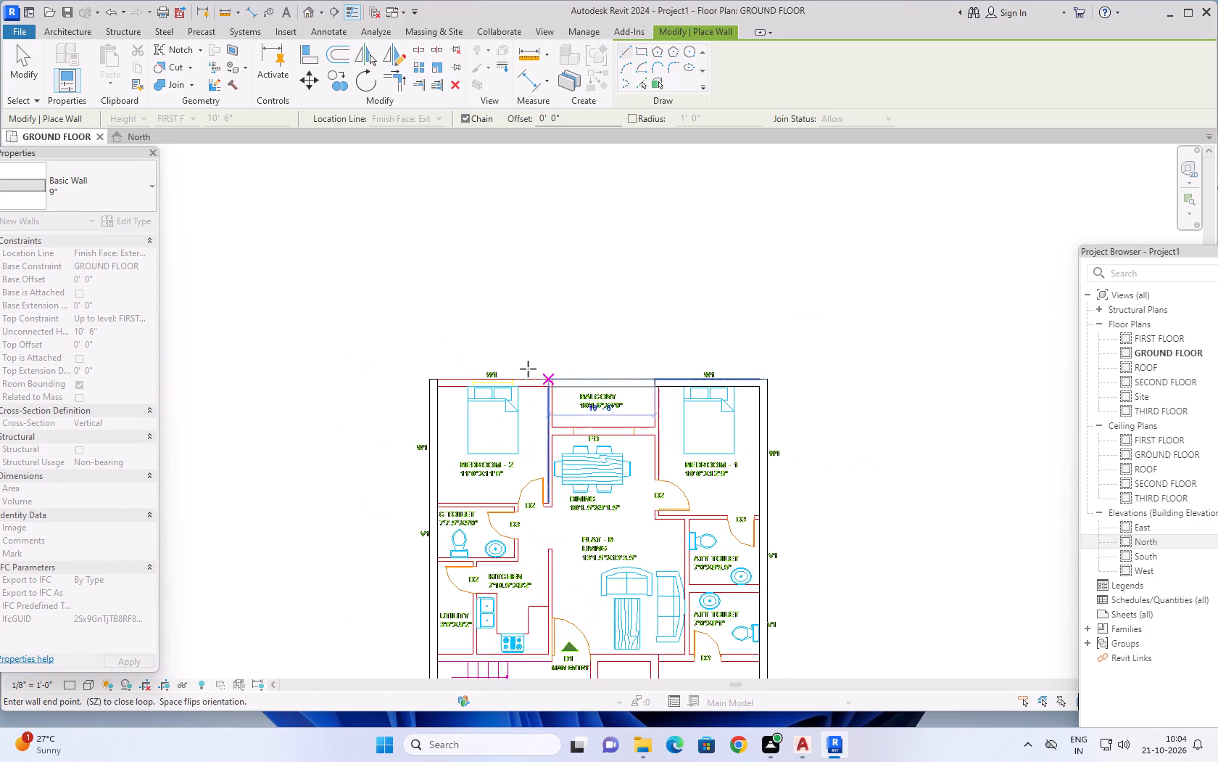
scroll(518, 357, "up", 2)
key("Escape")
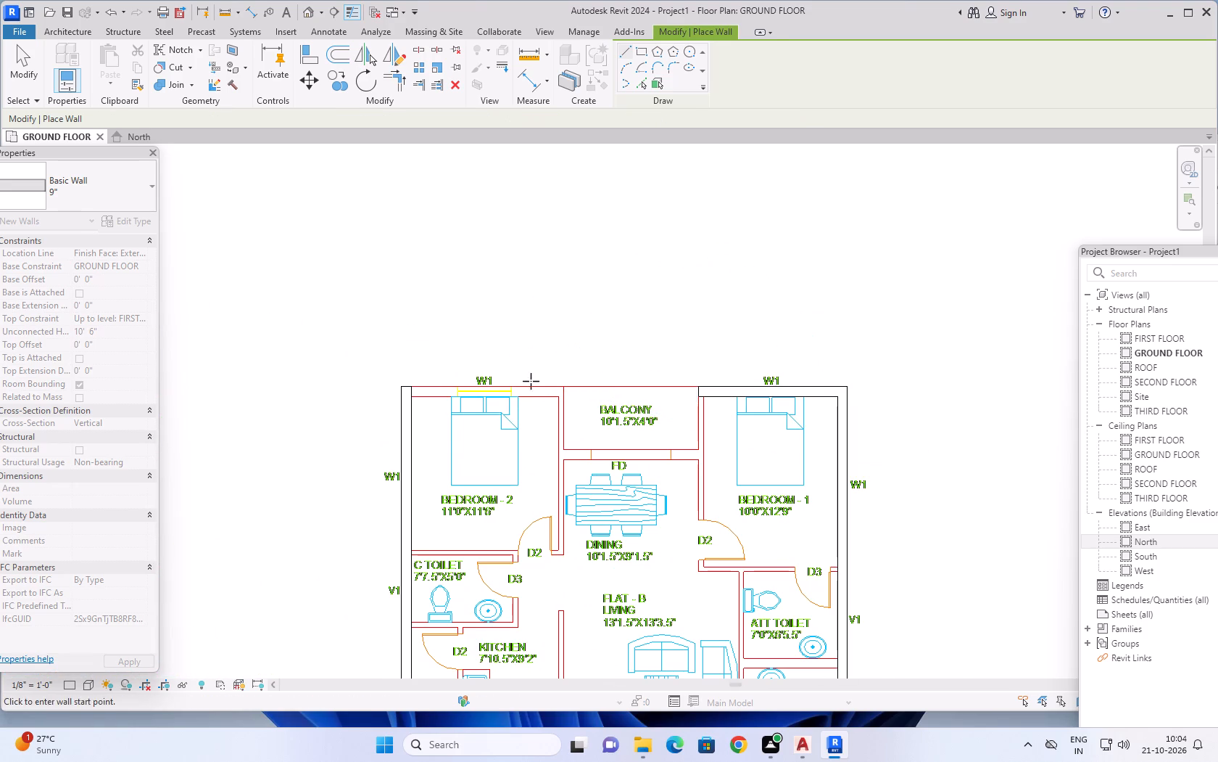
scroll(531, 384, "up", 5)
left_click(597, 390)
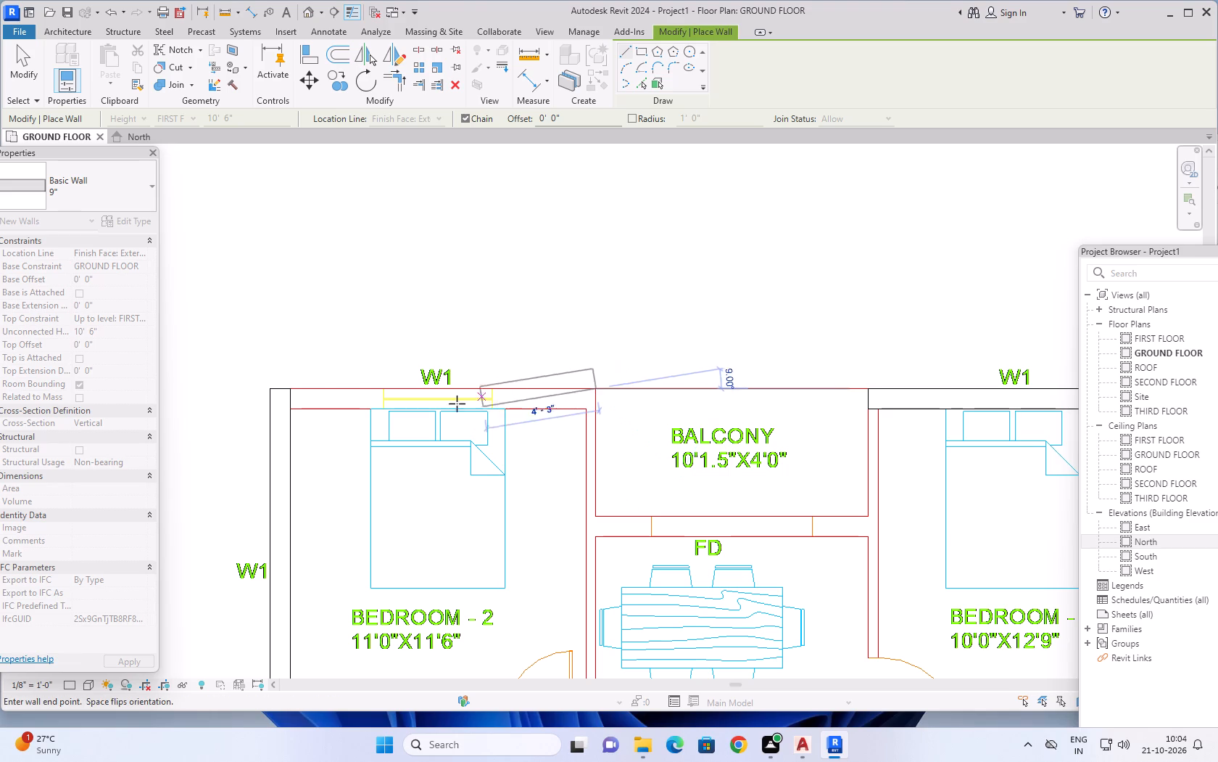
key("space")
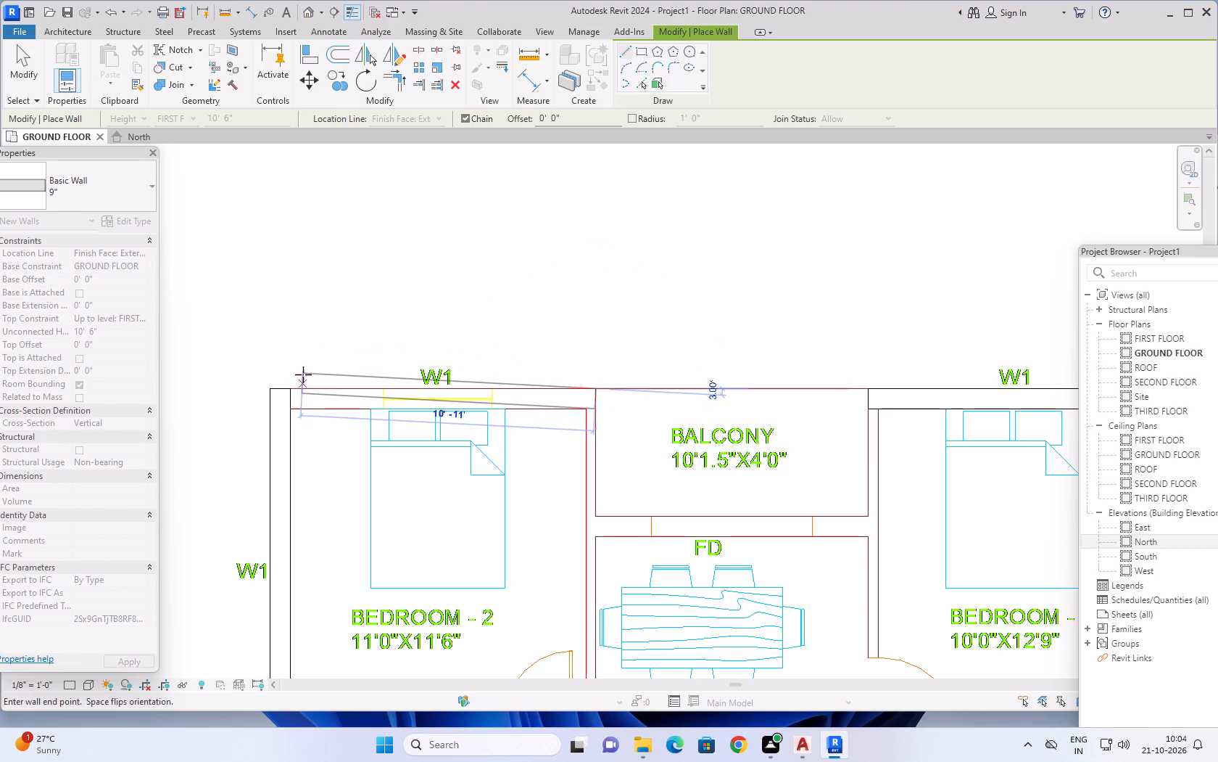
left_click(286, 389)
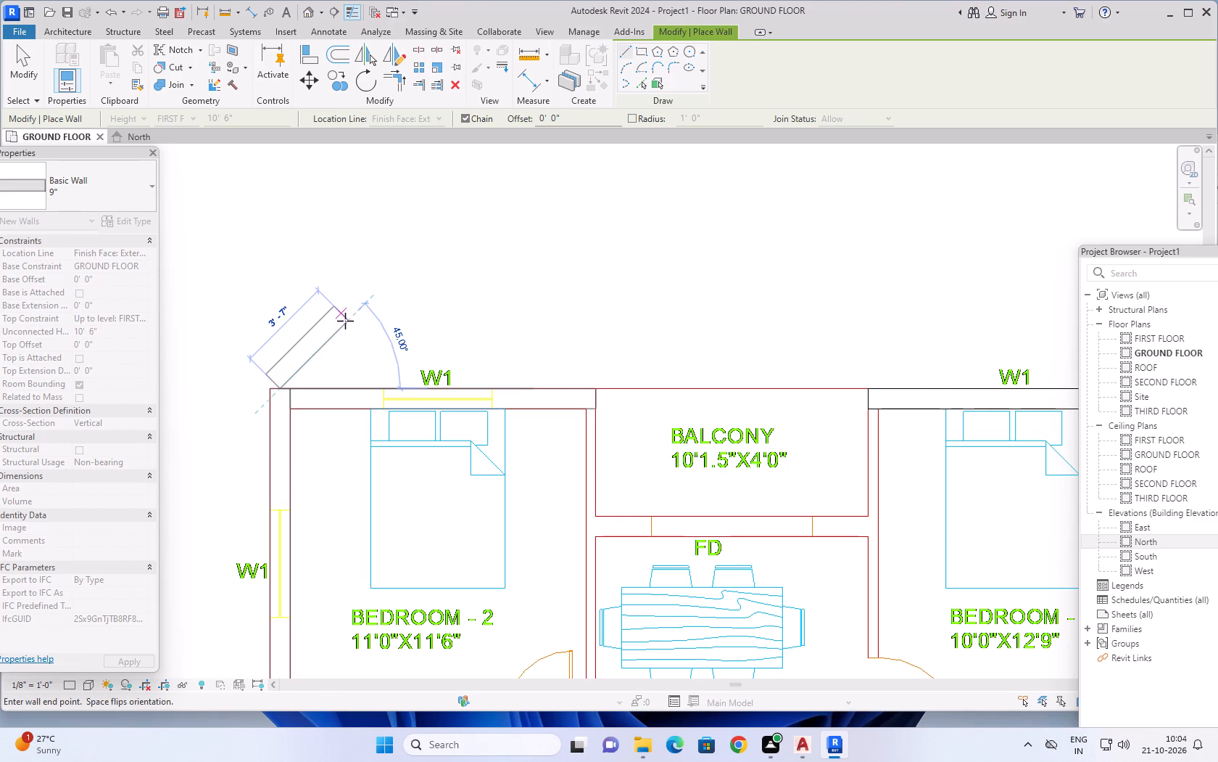
key("Escape")
Draw a 9" wall 11' 4 1/2" long between Flat-B's Utility/Kitchen and the staircase, from the exterior wall to the main entry D1, flipped onto the DWG lines.
scroll(329, 327, "down", 5)
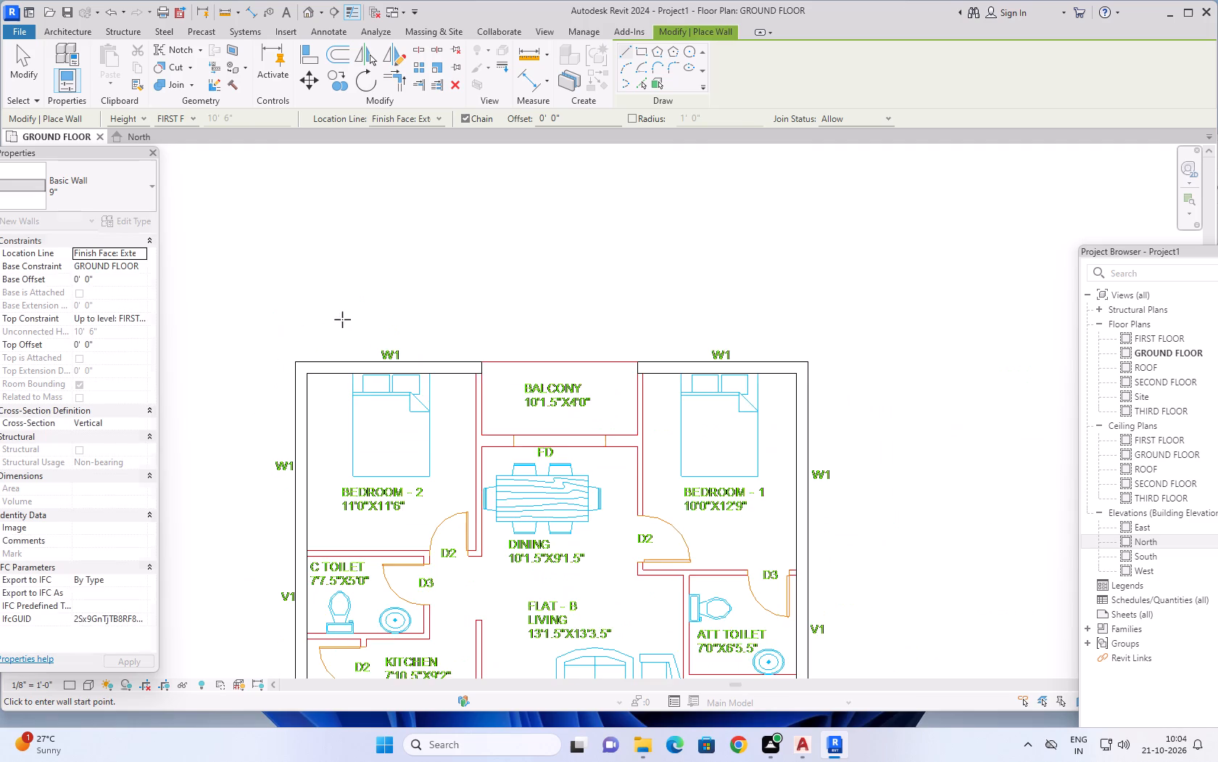
scroll(342, 319, "down", 2)
middle_click_drag(376, 324, 373, 239)
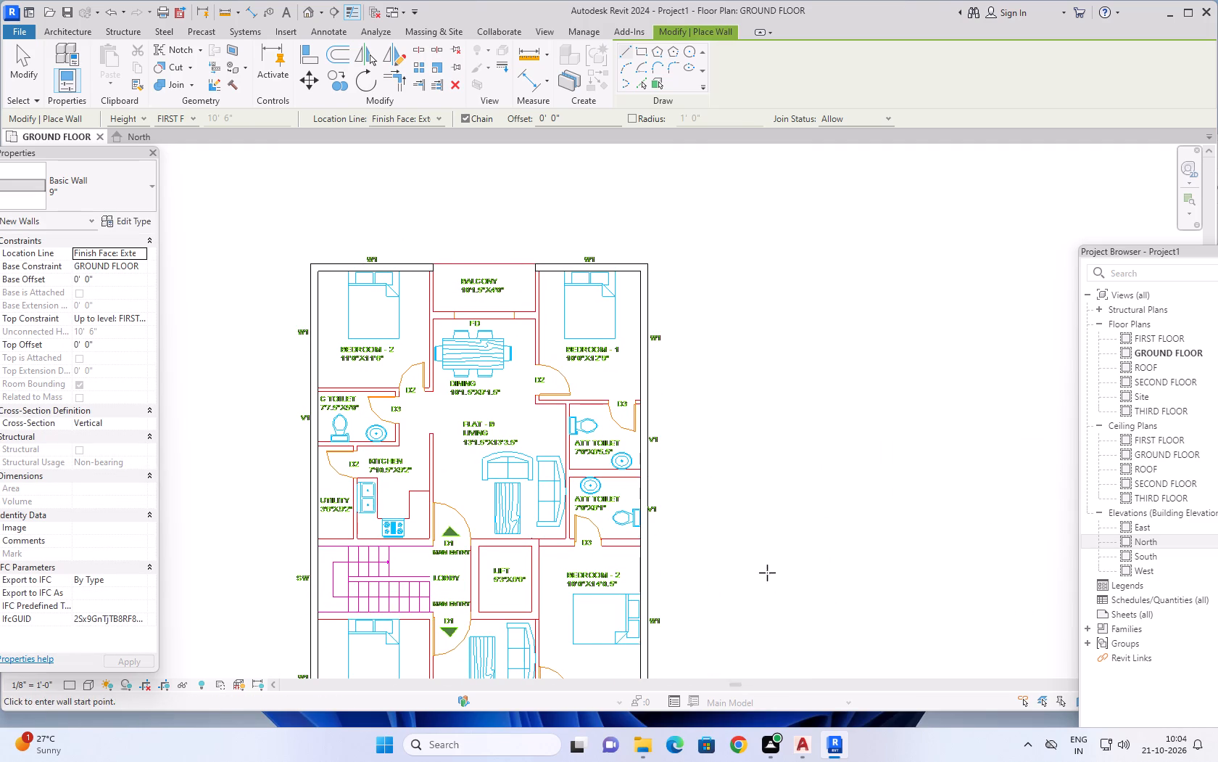
middle_click_drag(763, 560, 805, 388)
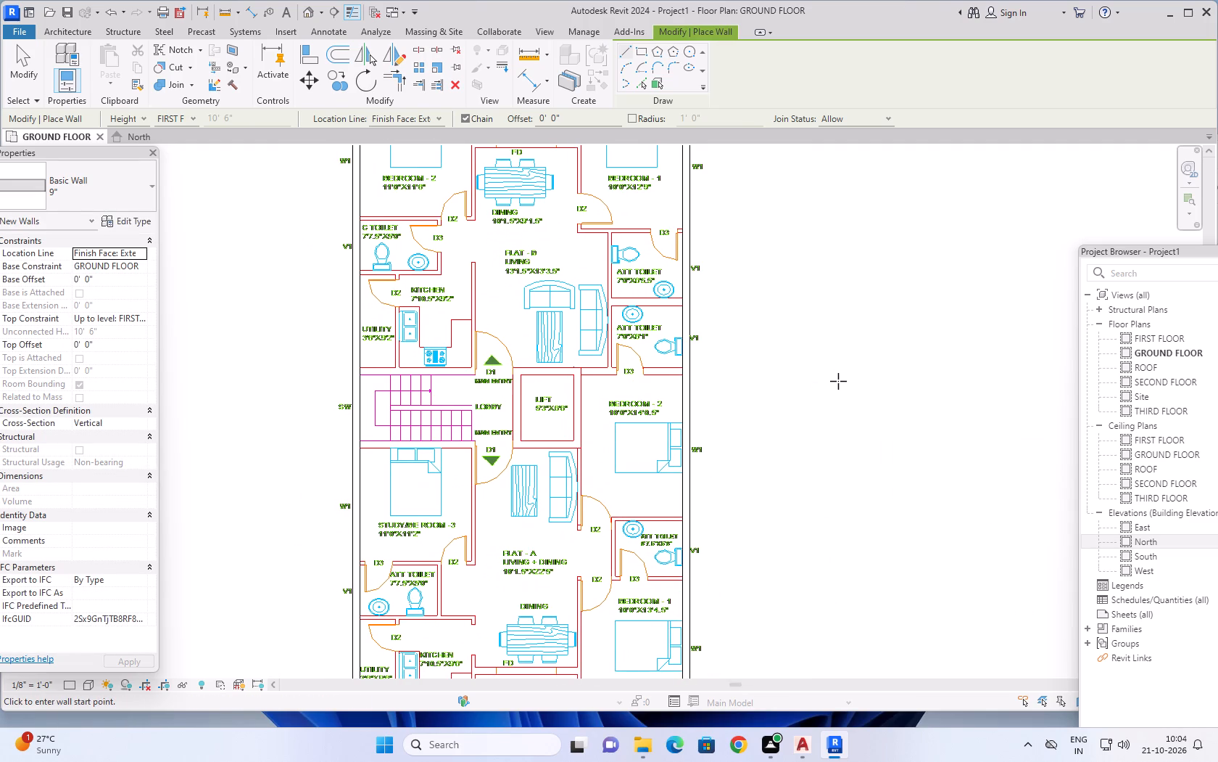
scroll(341, 359, "up", 3)
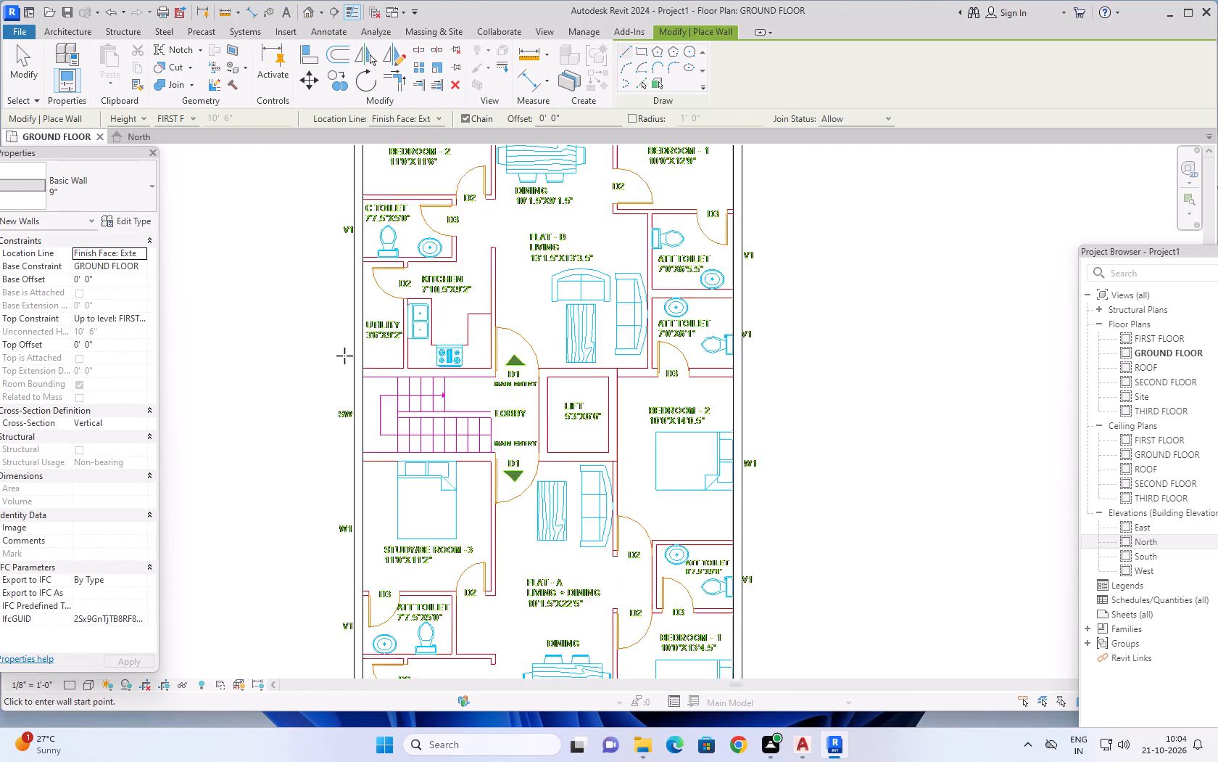
scroll(344, 356, "up", 2)
scroll(424, 393, "up", 5)
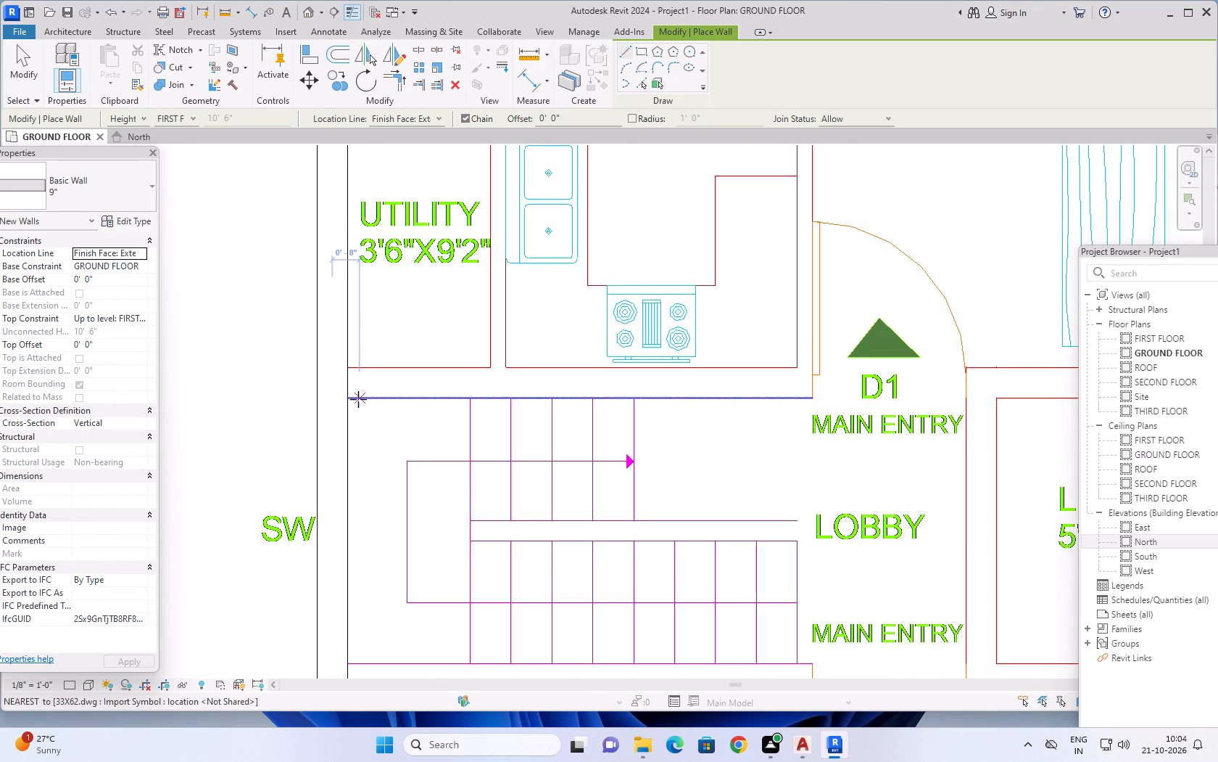
left_click(348, 400)
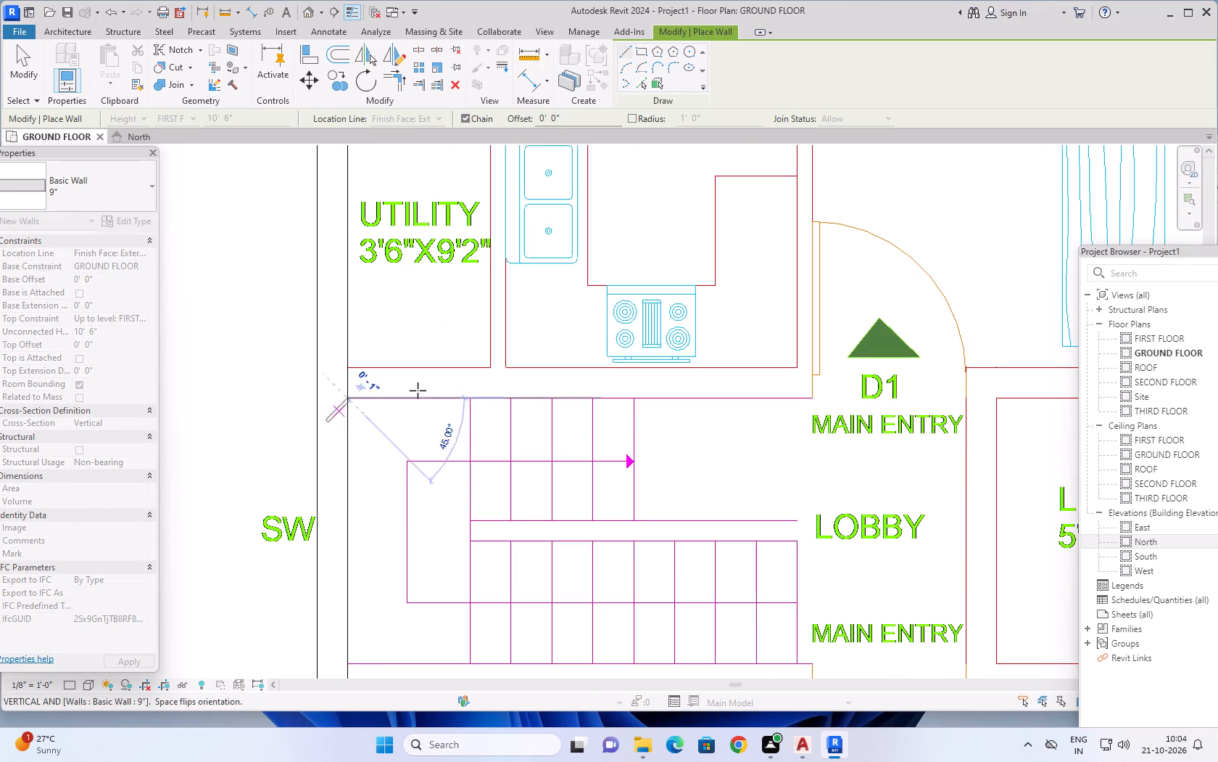
key("space")
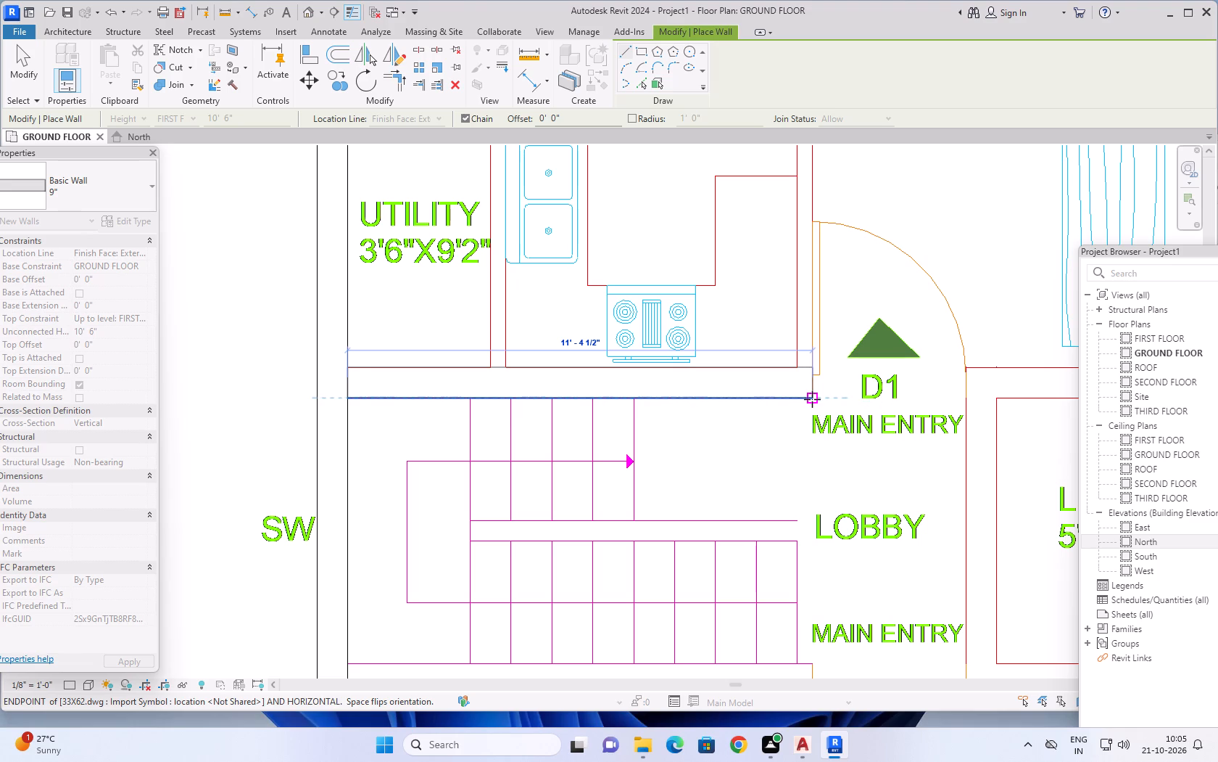
left_click(811, 398)
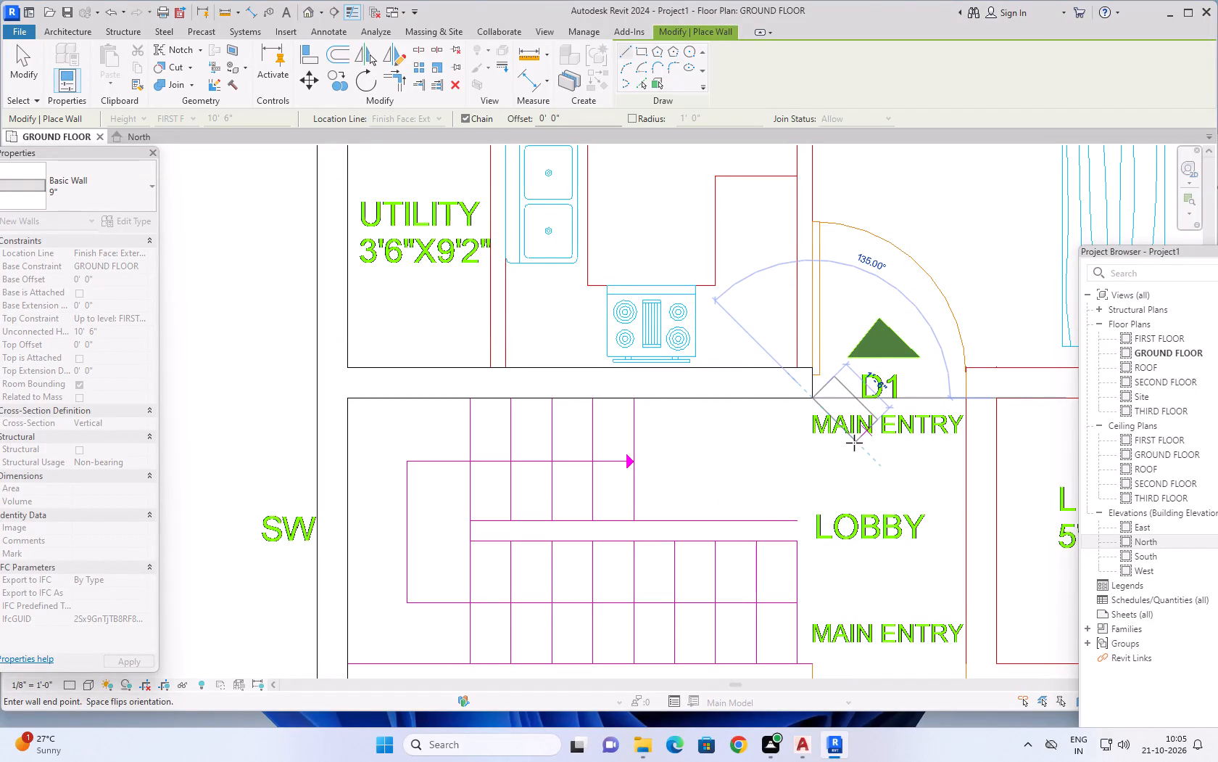
key("Escape")
Draw a 9" wall 11' 4 1/2" long between the staircase and Study/Be Room-3, from the exterior wall to Flat-A's main entry D1, flipped toward the stairs.
scroll(853, 448, "down", 7)
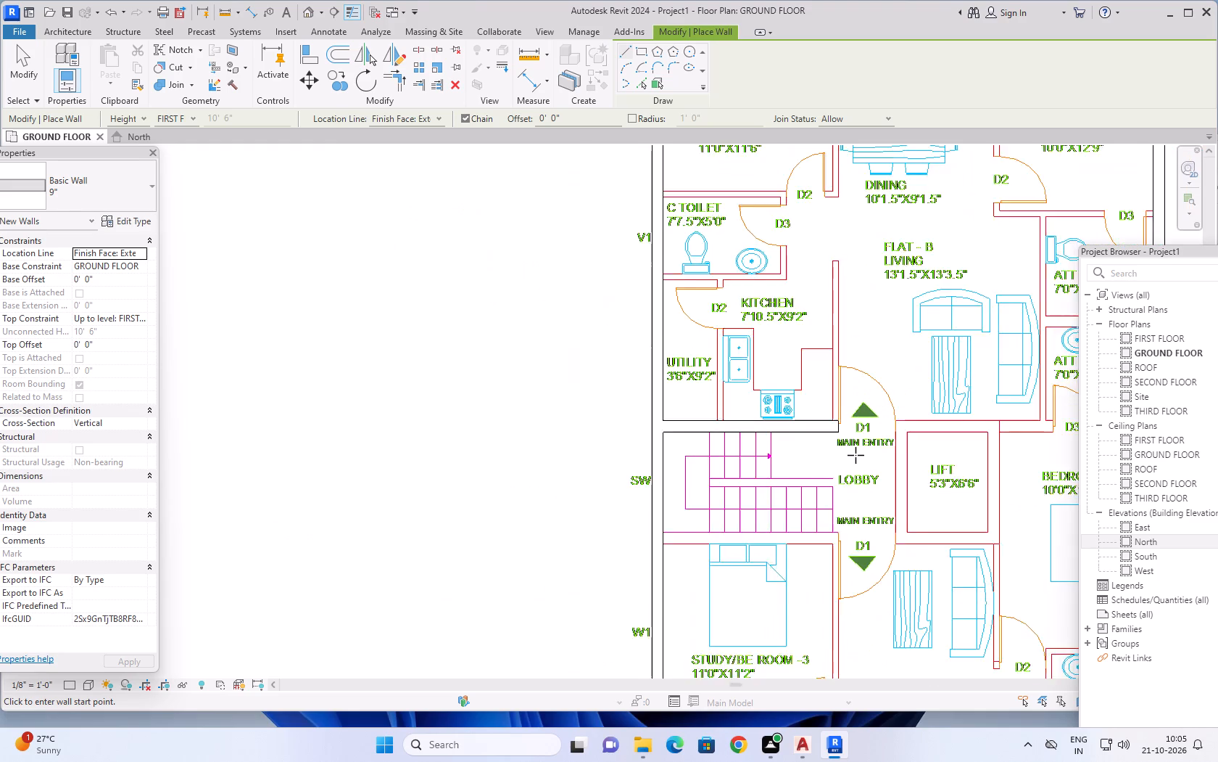
scroll(855, 455, "down", 1)
middle_click_drag(857, 458, 740, 336)
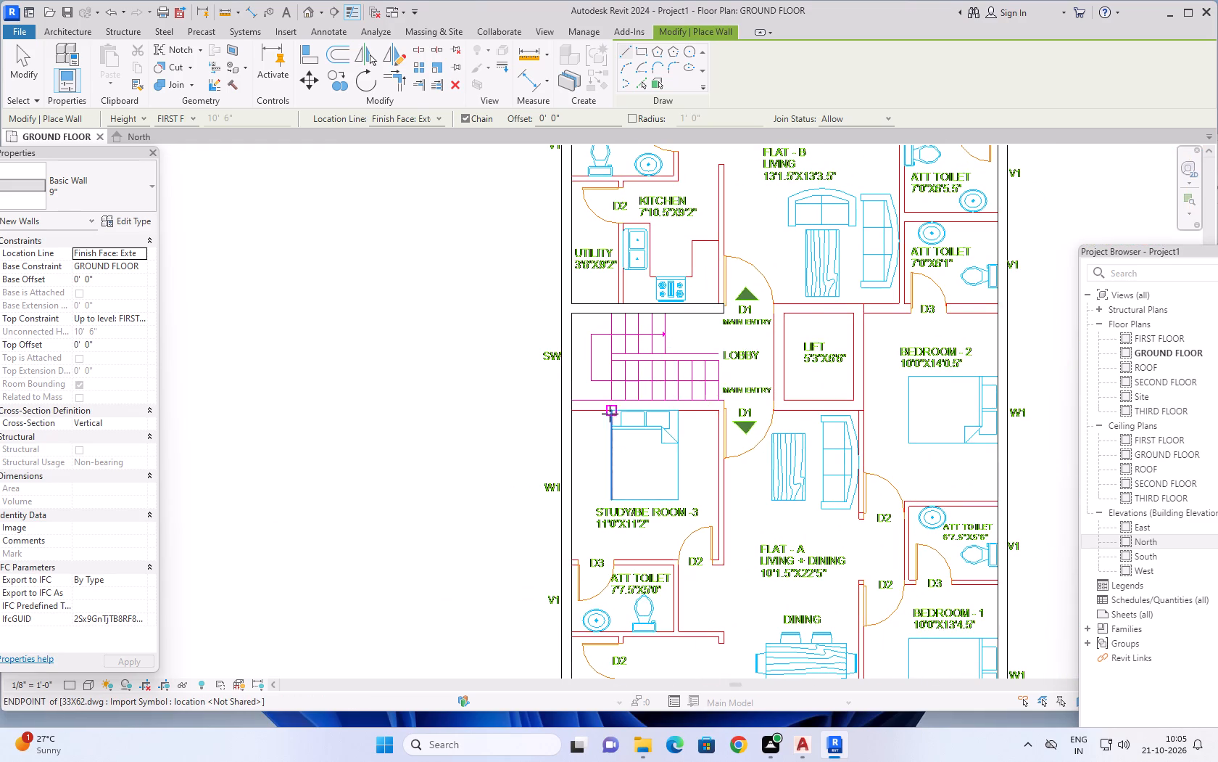
scroll(608, 414, "up", 10)
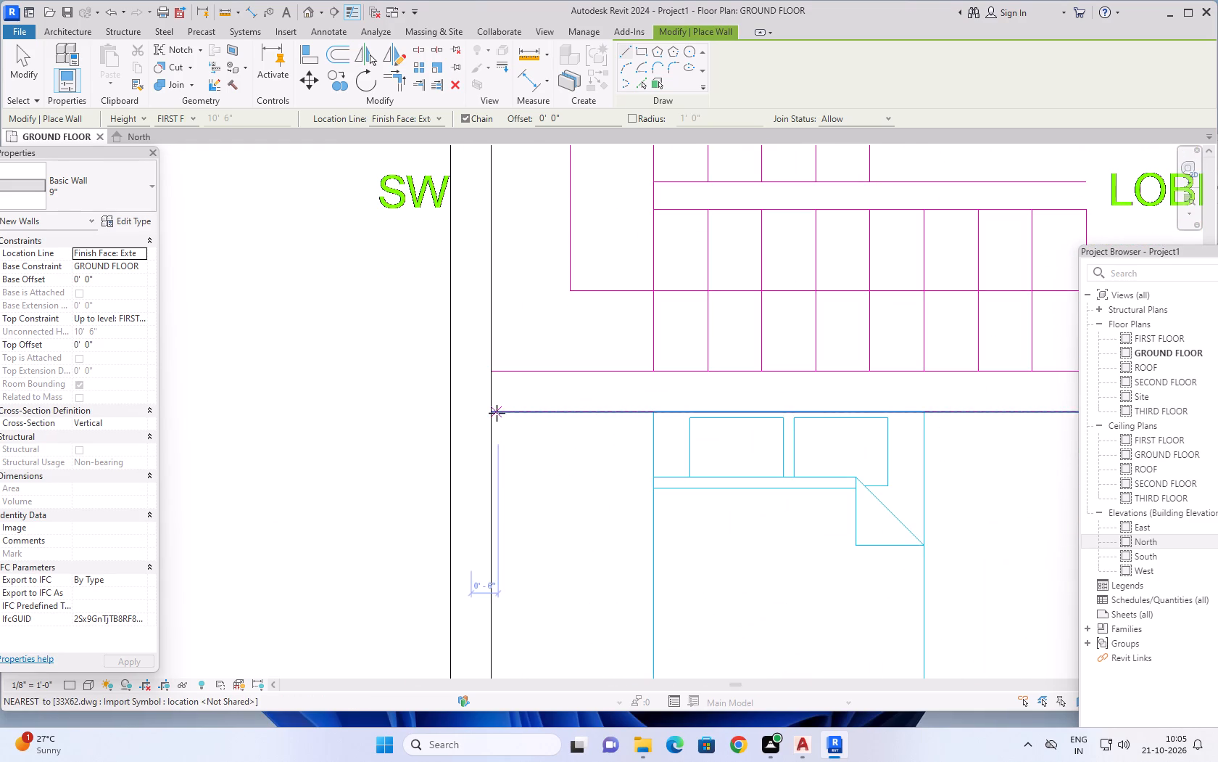
left_click(490, 413)
scroll(971, 407, "down", 4)
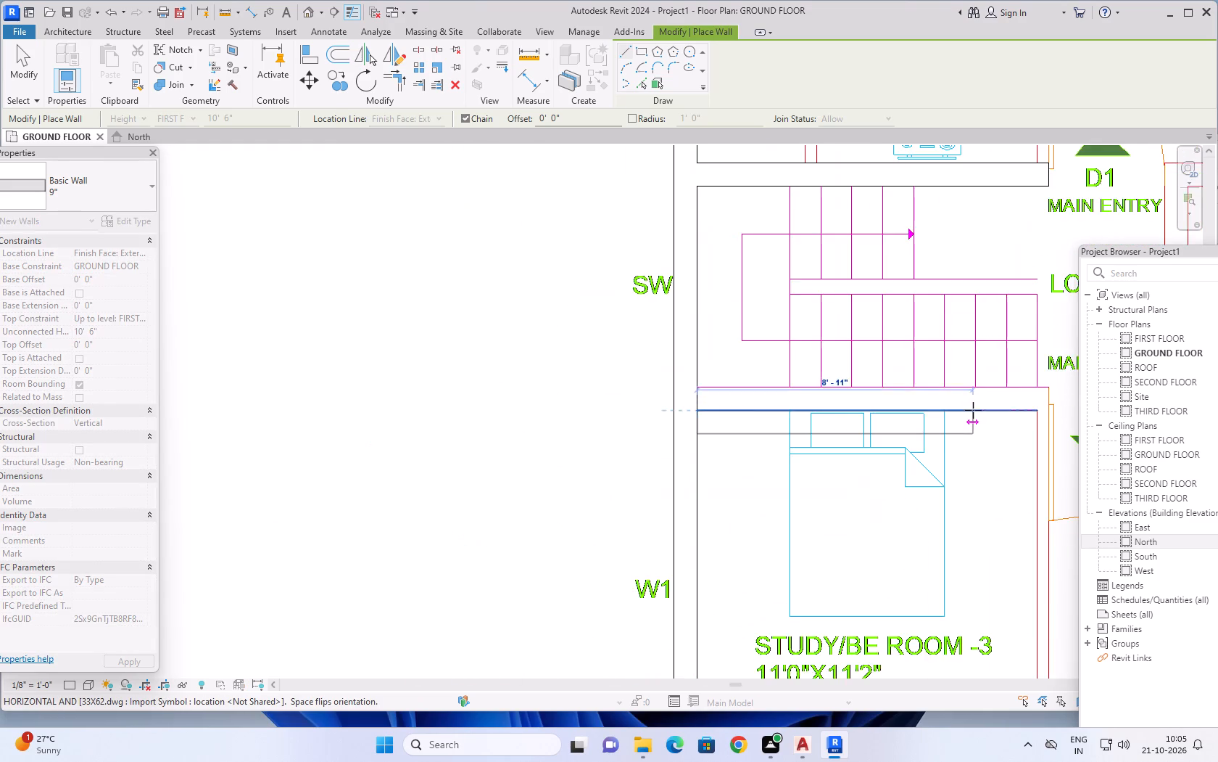
scroll(973, 410, "down", 3)
key("space")
scroll(1006, 416, "up", 5)
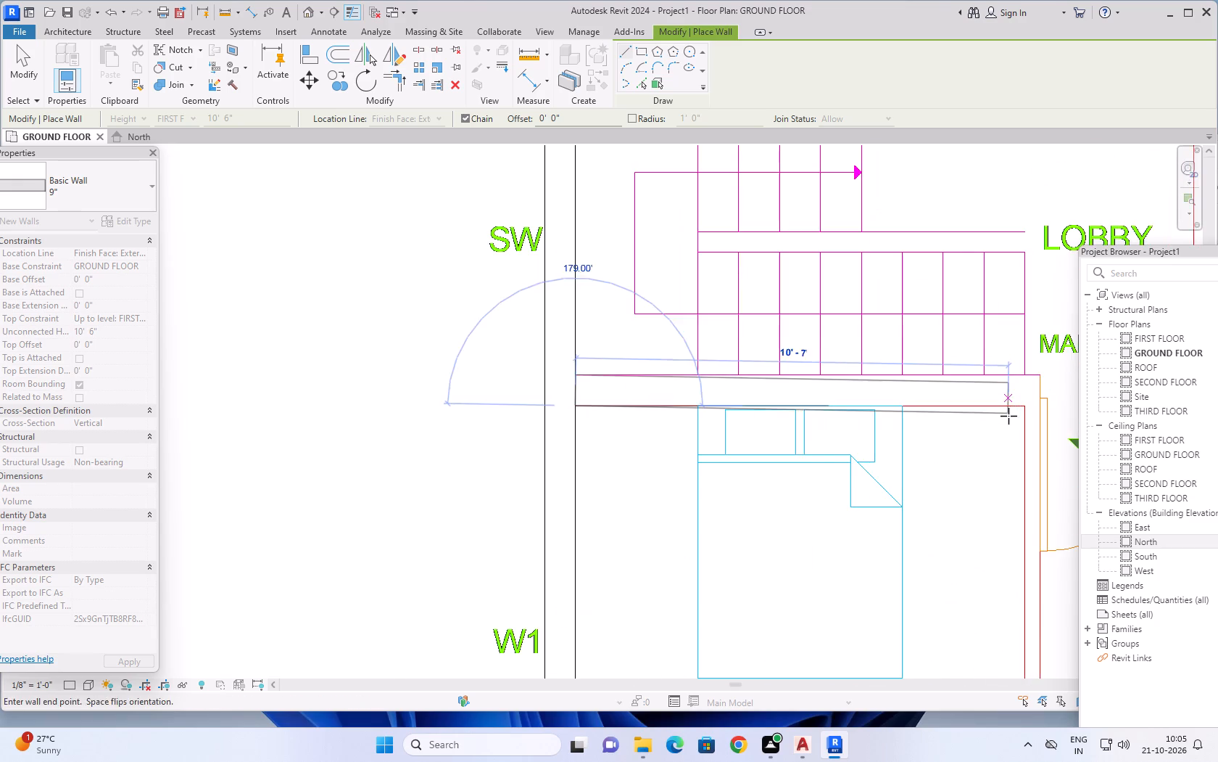
scroll(1013, 410, "up", 2)
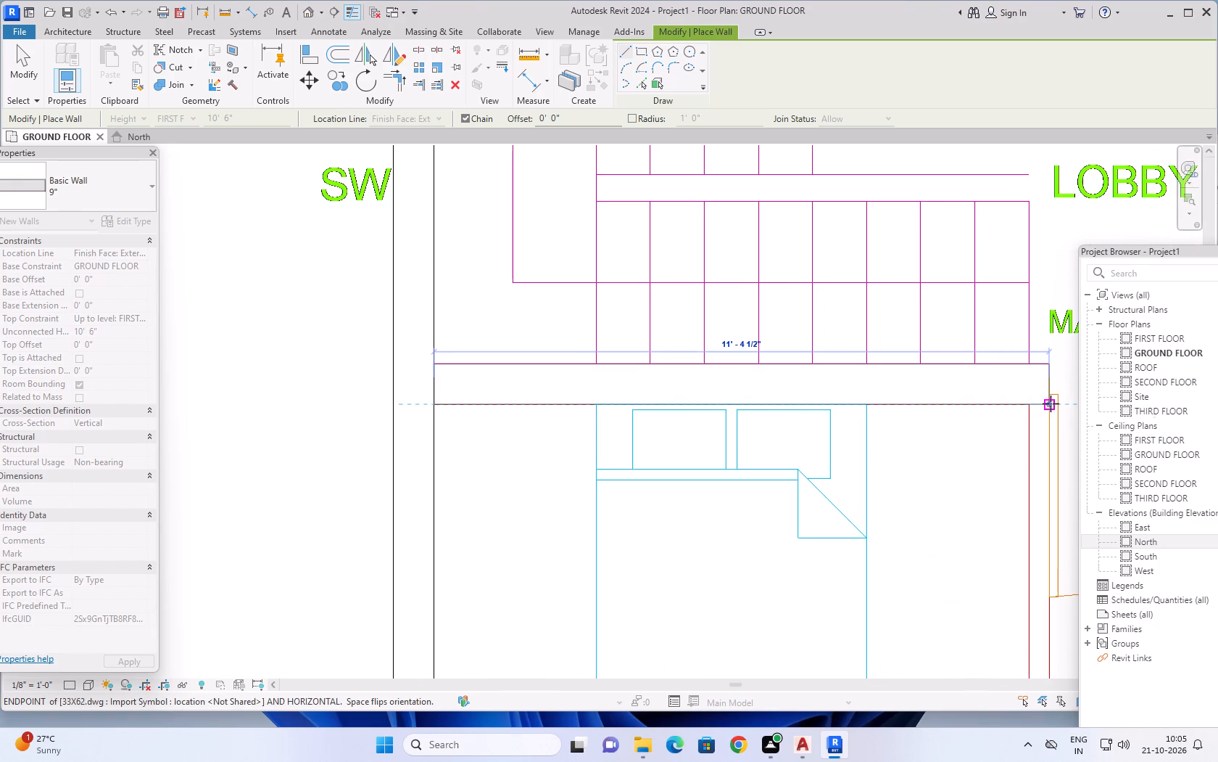
left_click(1051, 403)
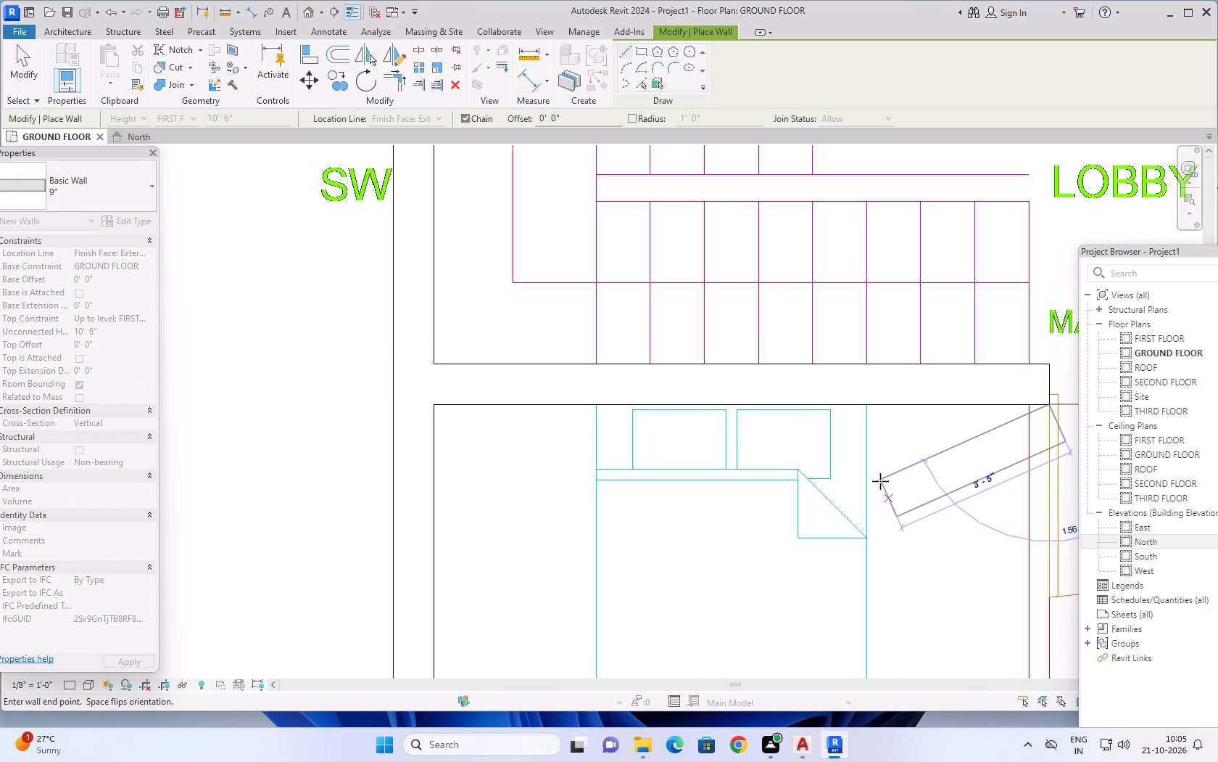
key("Escape")
Draw a 9" wall 6' 9" long between the Lift and Flat-B's Living, from the main entry D1 corner to the Lift's corner beside Bedroom-2.
scroll(880, 481, "down", 6)
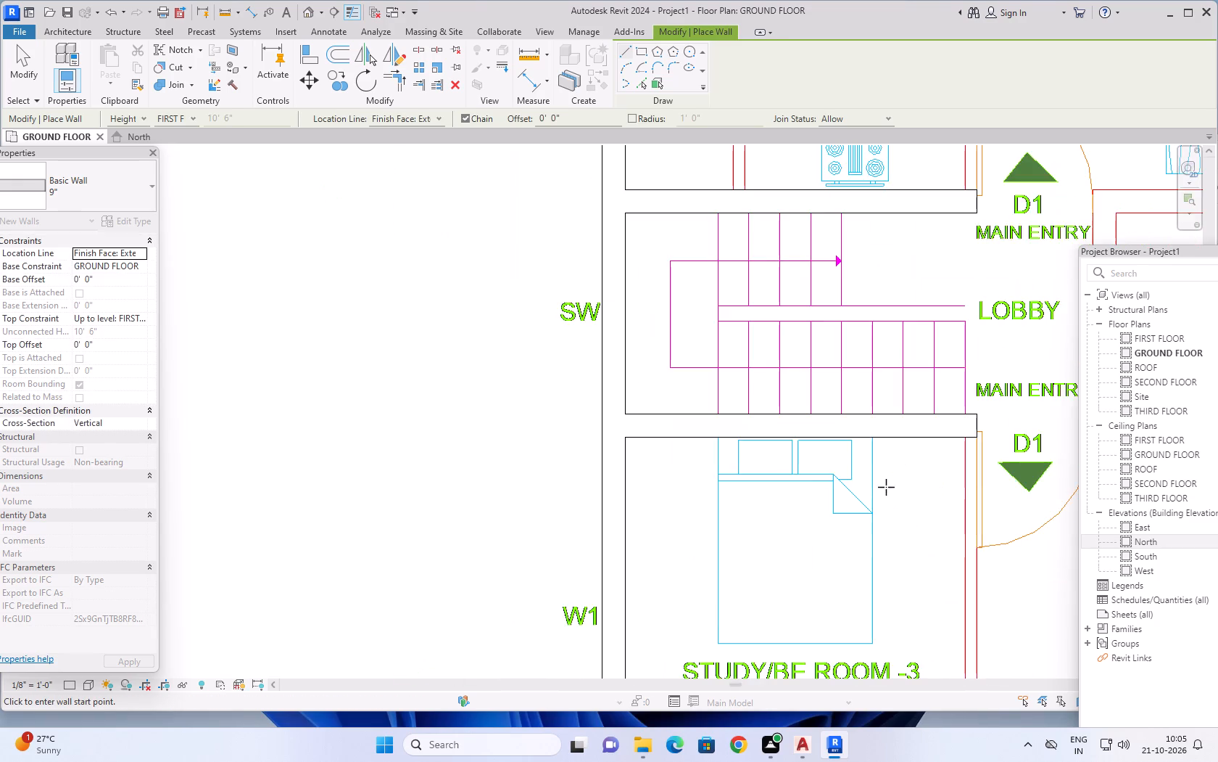
scroll(886, 487, "down", 1)
middle_click_drag(900, 491, 599, 322)
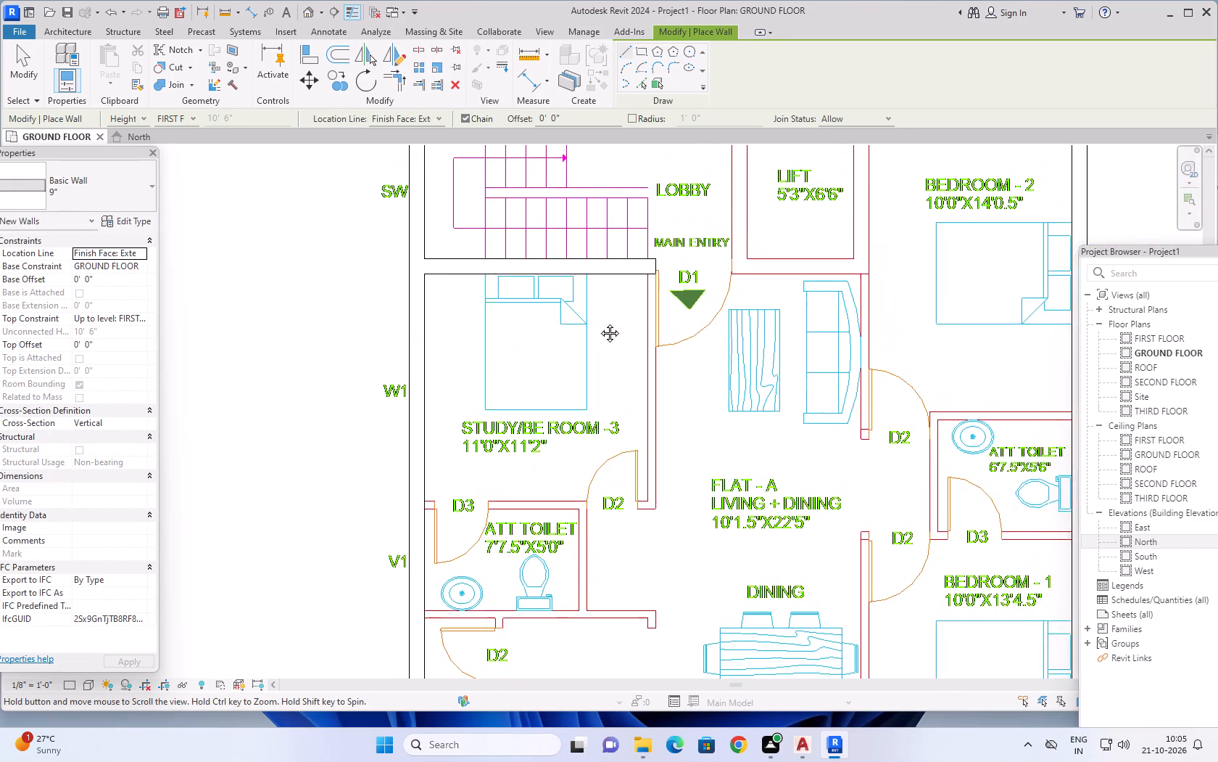
middle_click_drag(599, 322, 546, 394)
scroll(671, 458, "down", 6)
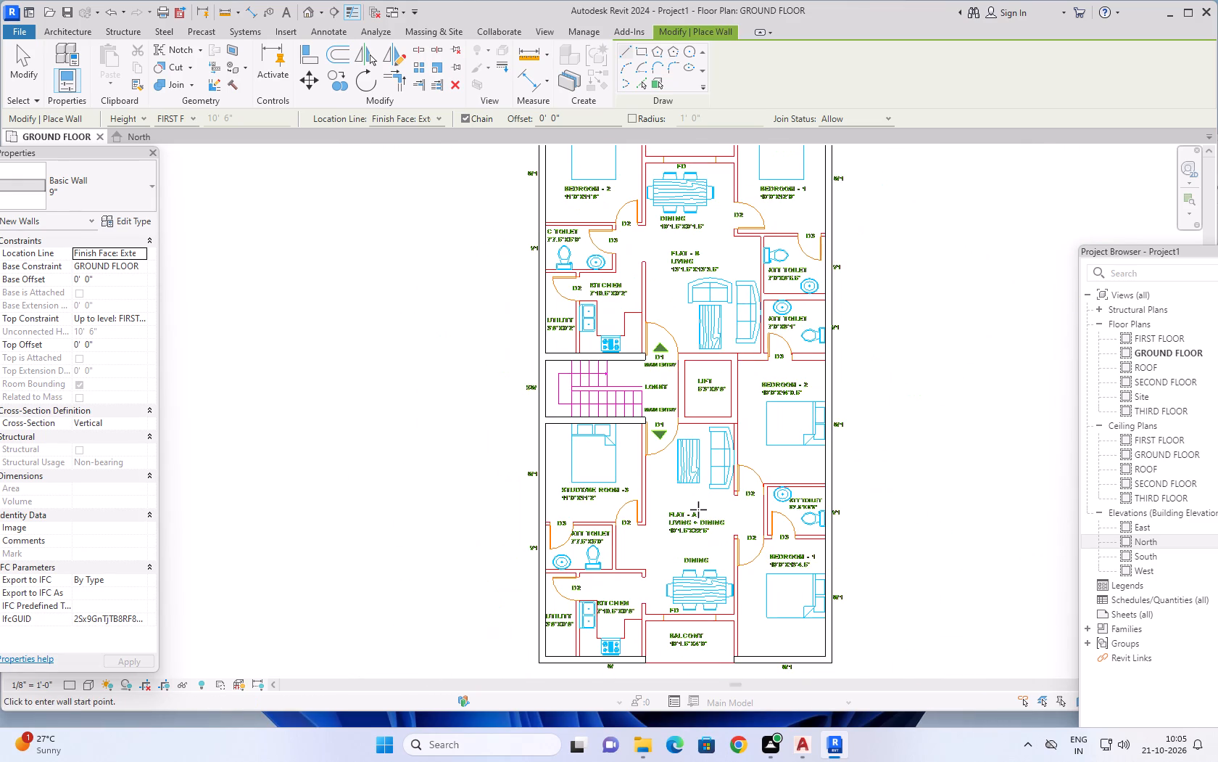
middle_click_drag(693, 510, 636, 438)
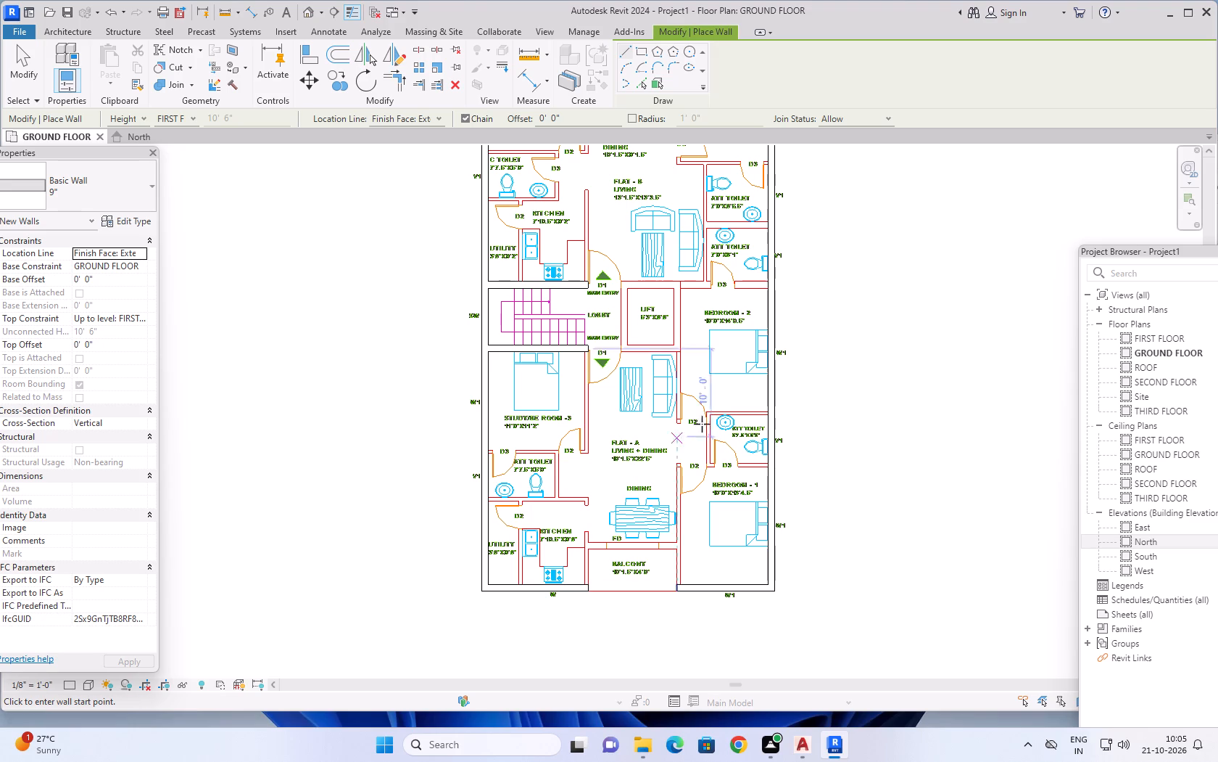
middle_click_drag(889, 345, 837, 493)
scroll(565, 435, "up", 7)
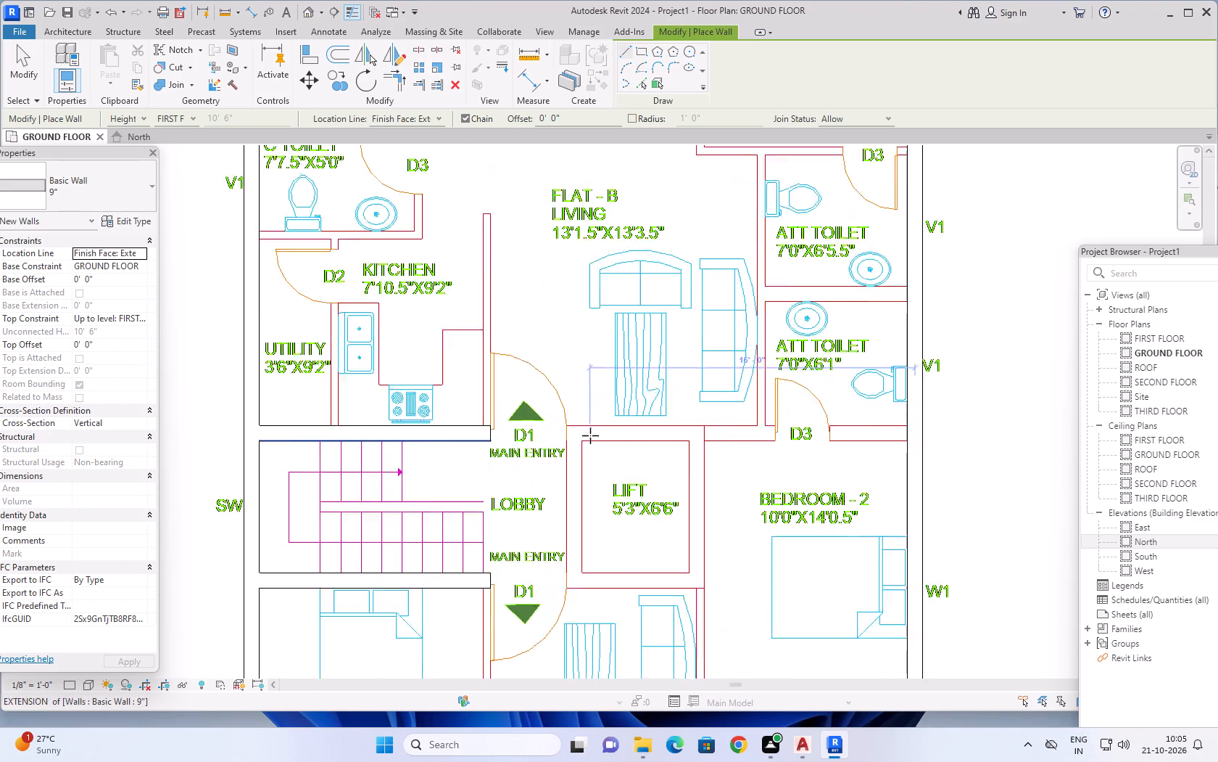
scroll(590, 435, "up", 7)
left_click(530, 408)
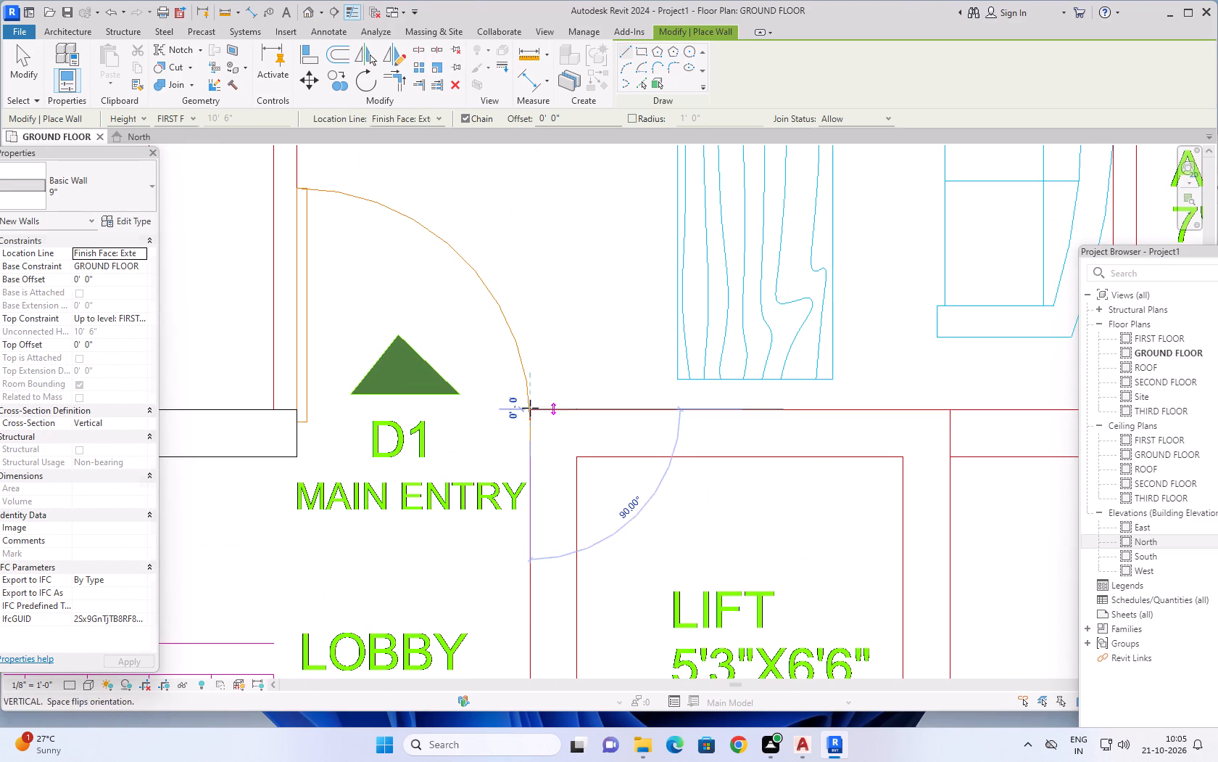
left_click(951, 404)
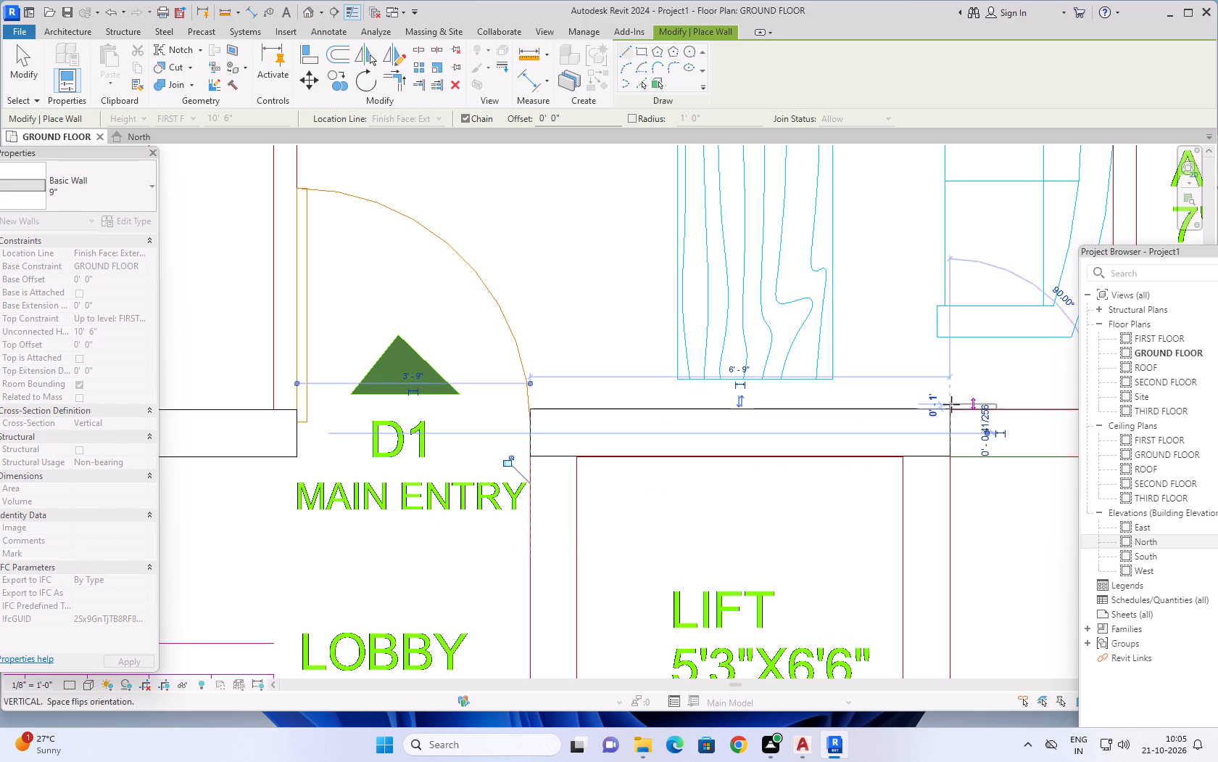
Continue the 9" wall about 8' 0" along the Lift's Bedroom-2 side to the corner at Flat-A's Living.
scroll(923, 561, "down", 4)
middle_click_drag(934, 565, 870, 195)
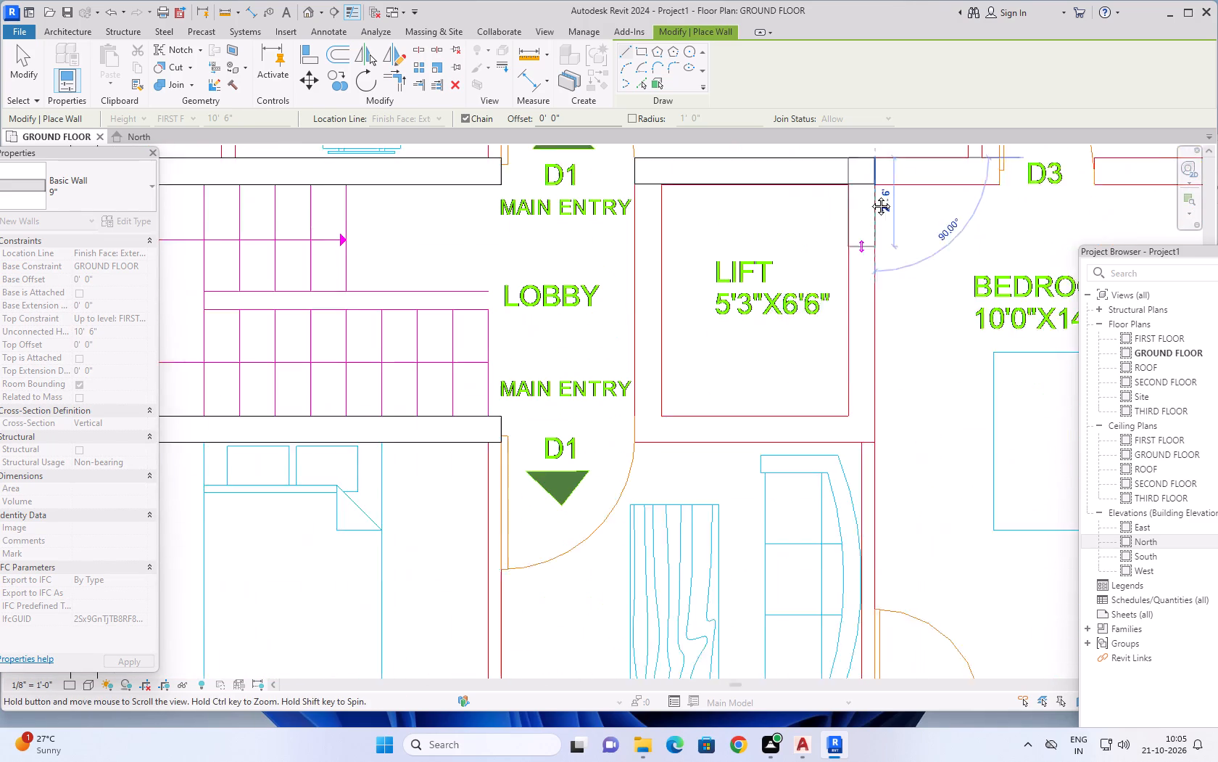
middle_click_drag(870, 195, 870, 191)
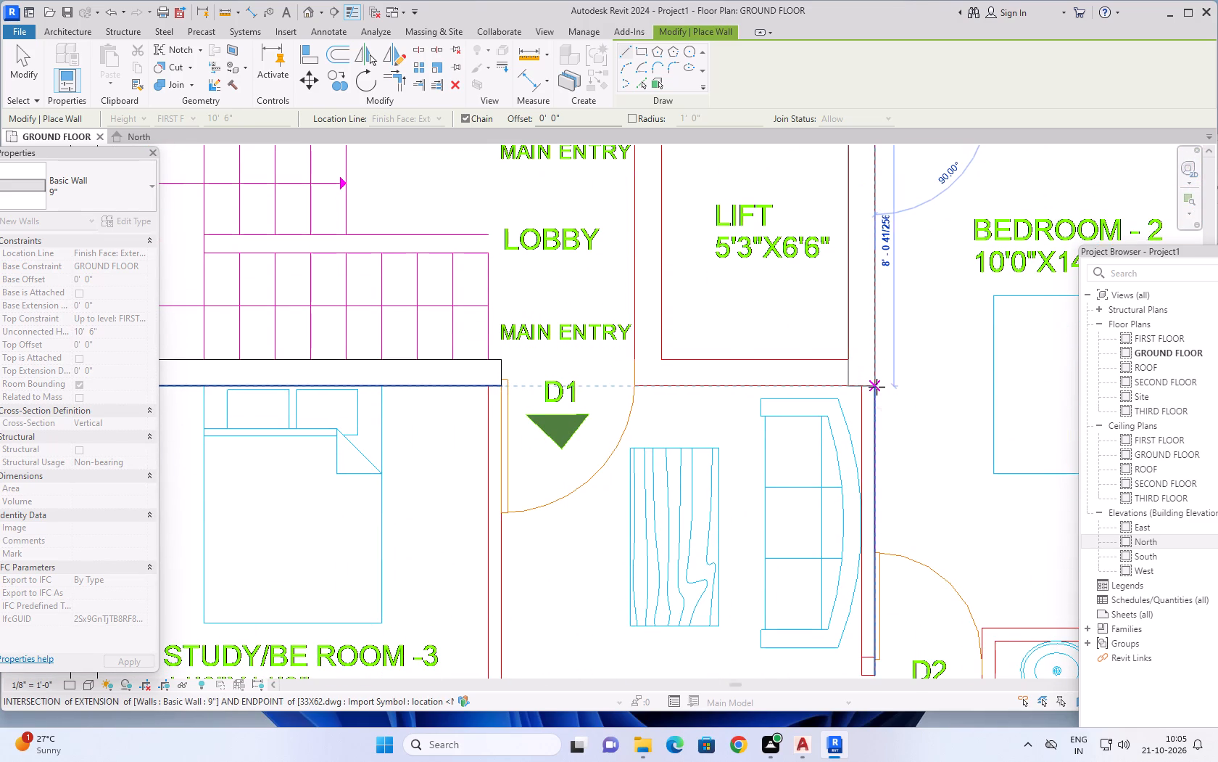
scroll(877, 387, "up", 7)
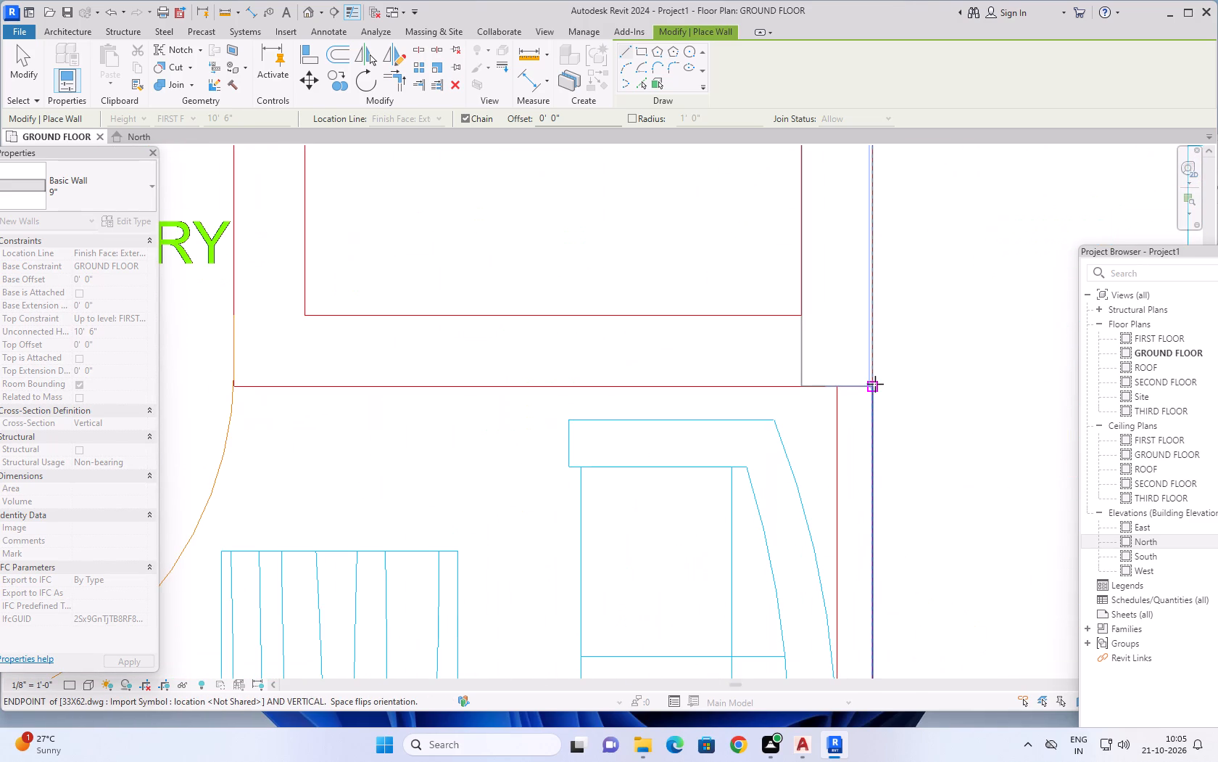
left_click(874, 385)
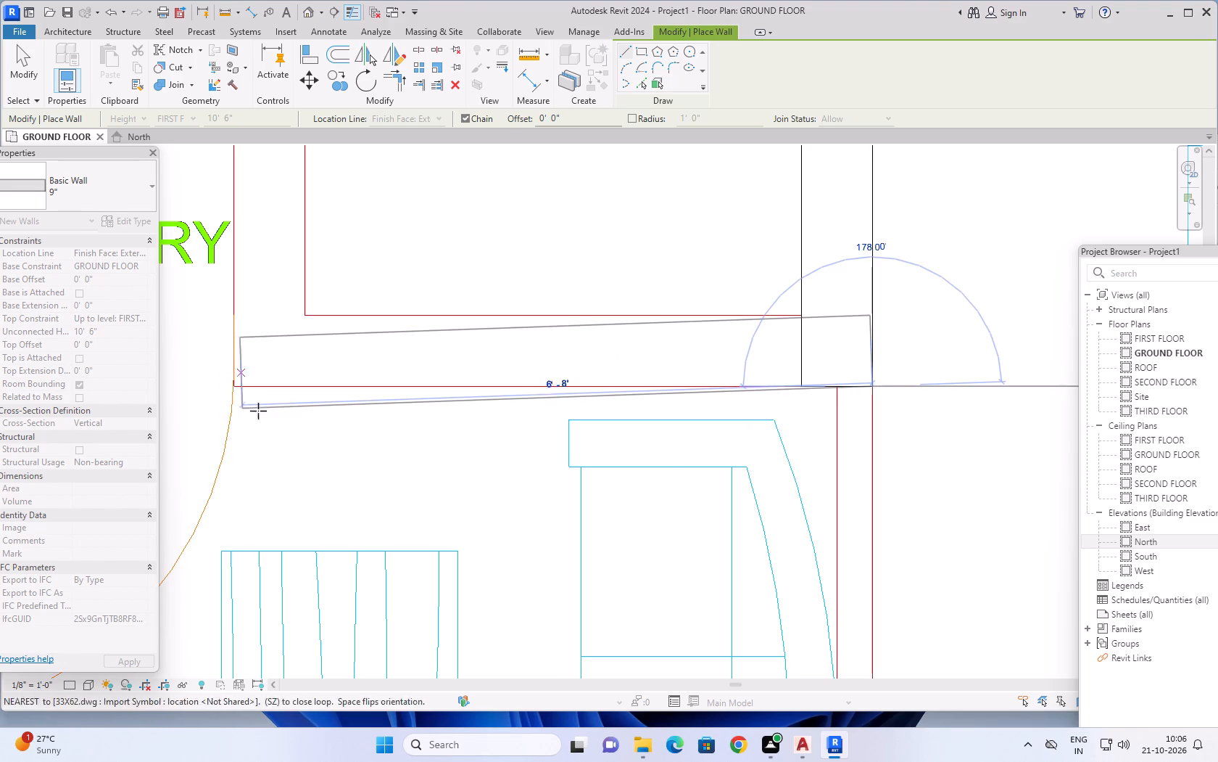
Continue the 9" wall between the Lift and Flat-A's Living to the Lift's lobby-side corner at Flat-A's main entry D1.
middle_click_drag(275, 406, 455, 491)
scroll(415, 455, "up", 7)
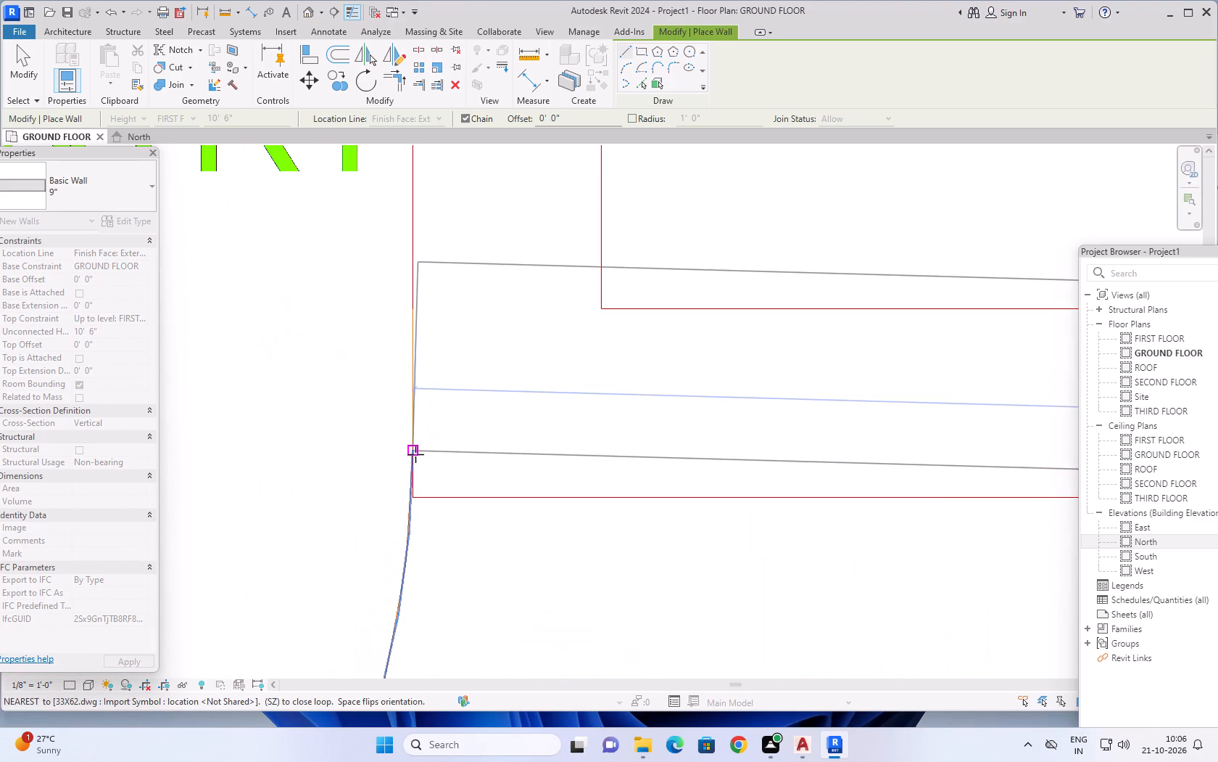
scroll(415, 454, "up", 6)
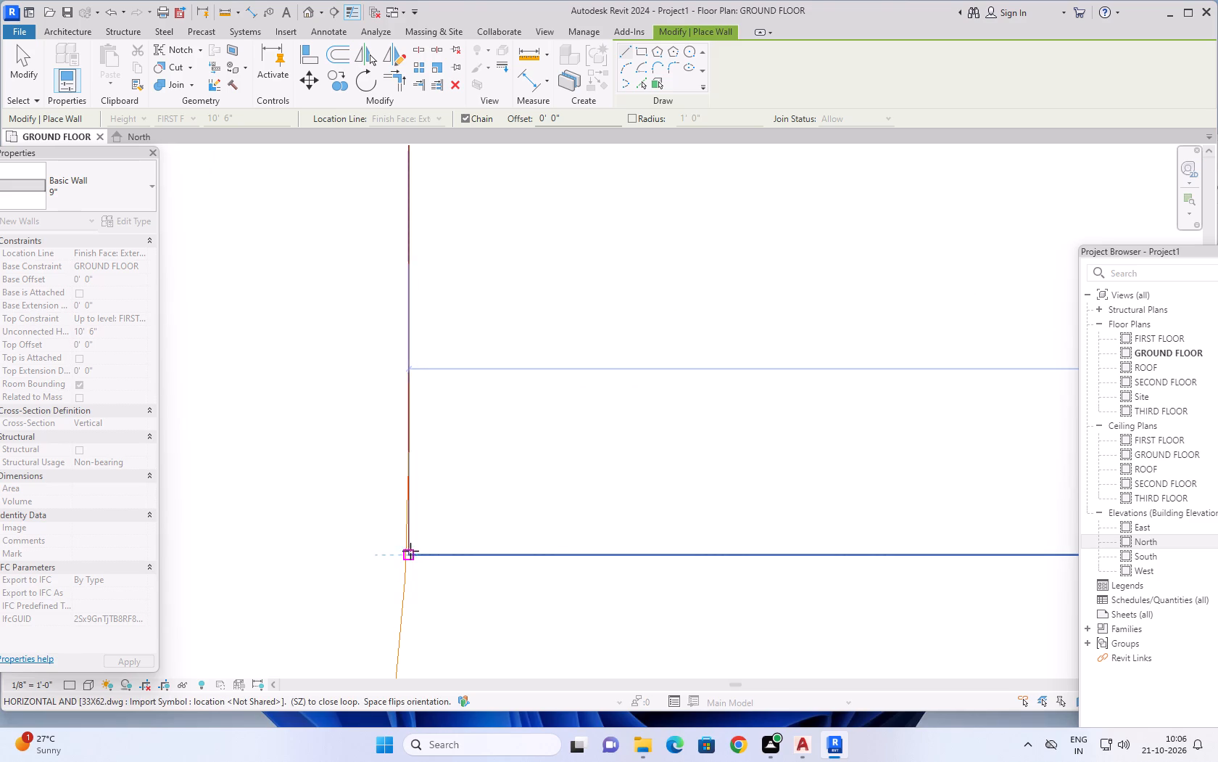
scroll(408, 552, "up", 7)
left_click(410, 559)
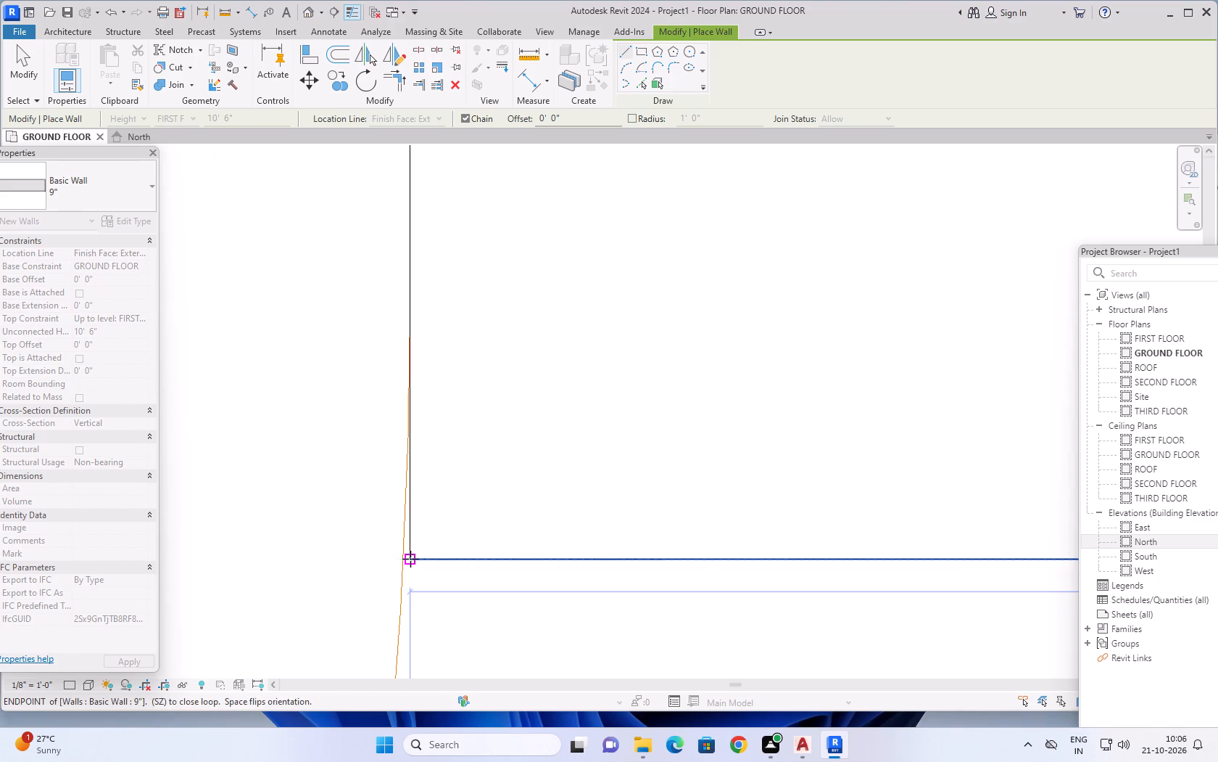
scroll(449, 346, "down", 13)
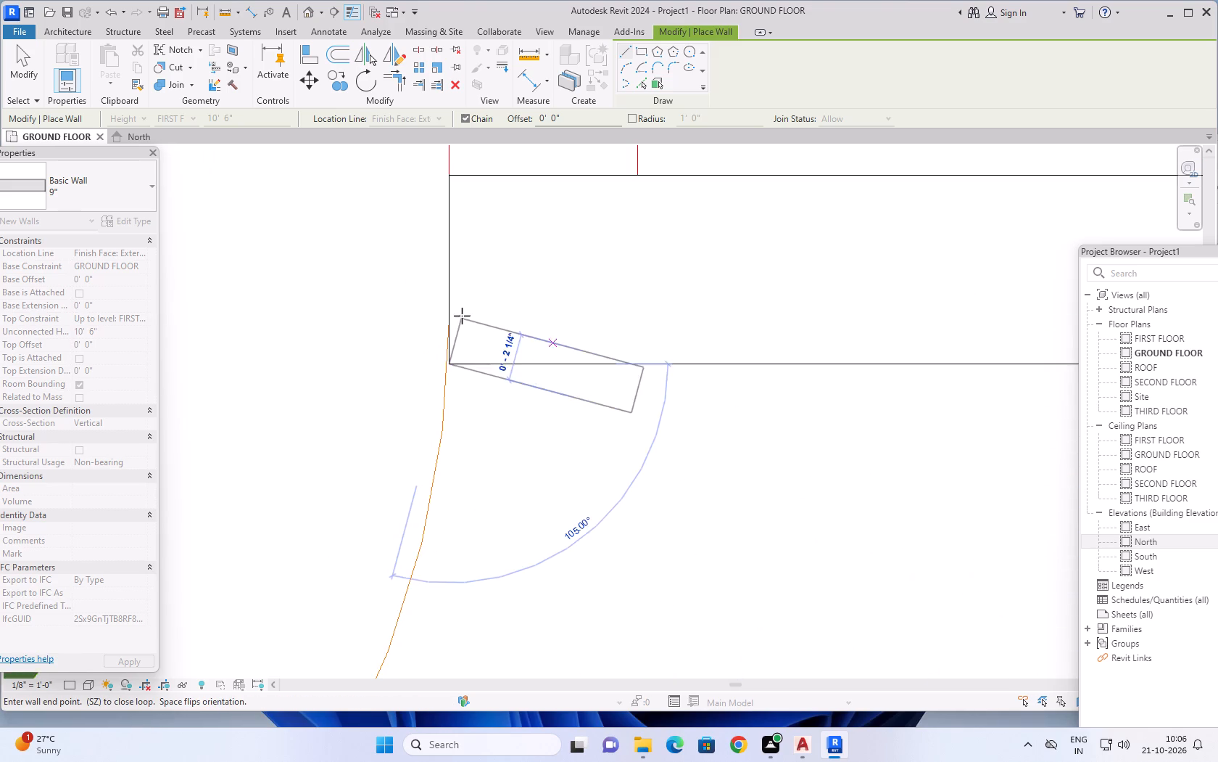
Continue the 9" wall along the Lift's lobby side to Flat-B's main entry D1 corner, closing the Lift wall loop.
scroll(465, 312, "down", 12)
middle_click_drag(472, 299, 468, 582)
right_click_drag(484, 526, 468, 582)
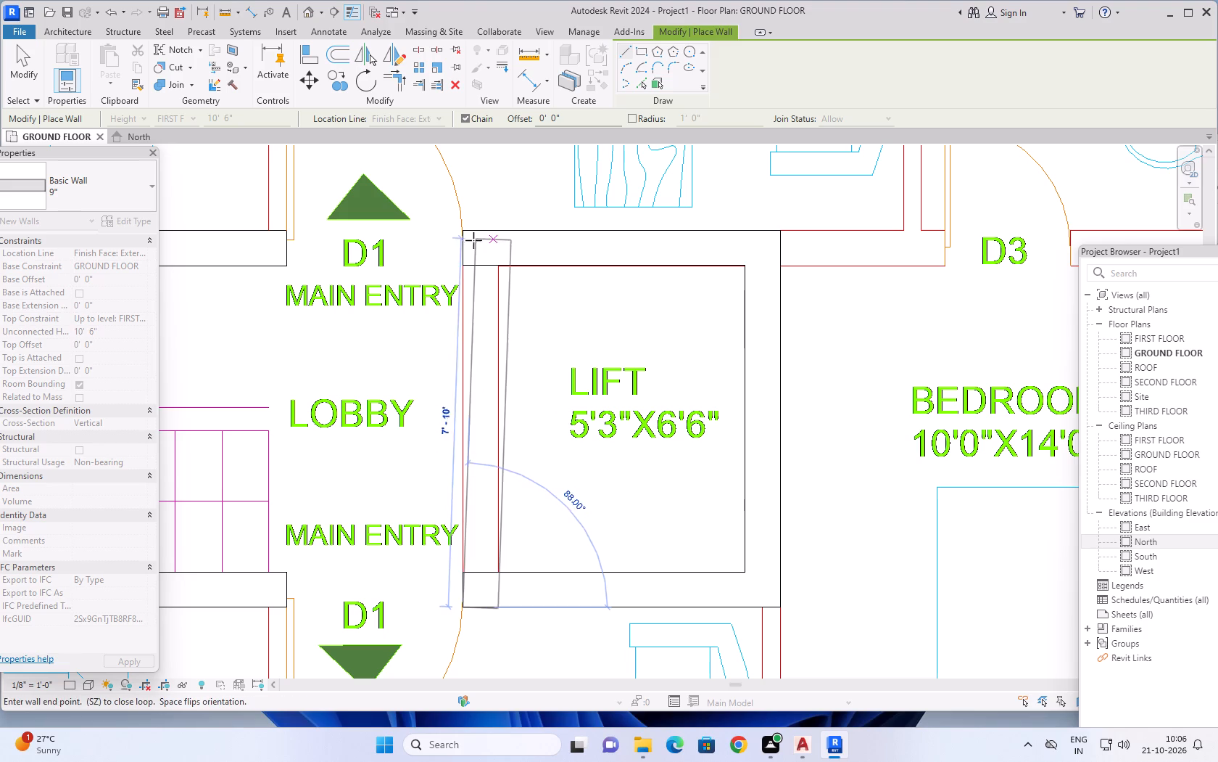
left_click(467, 231)
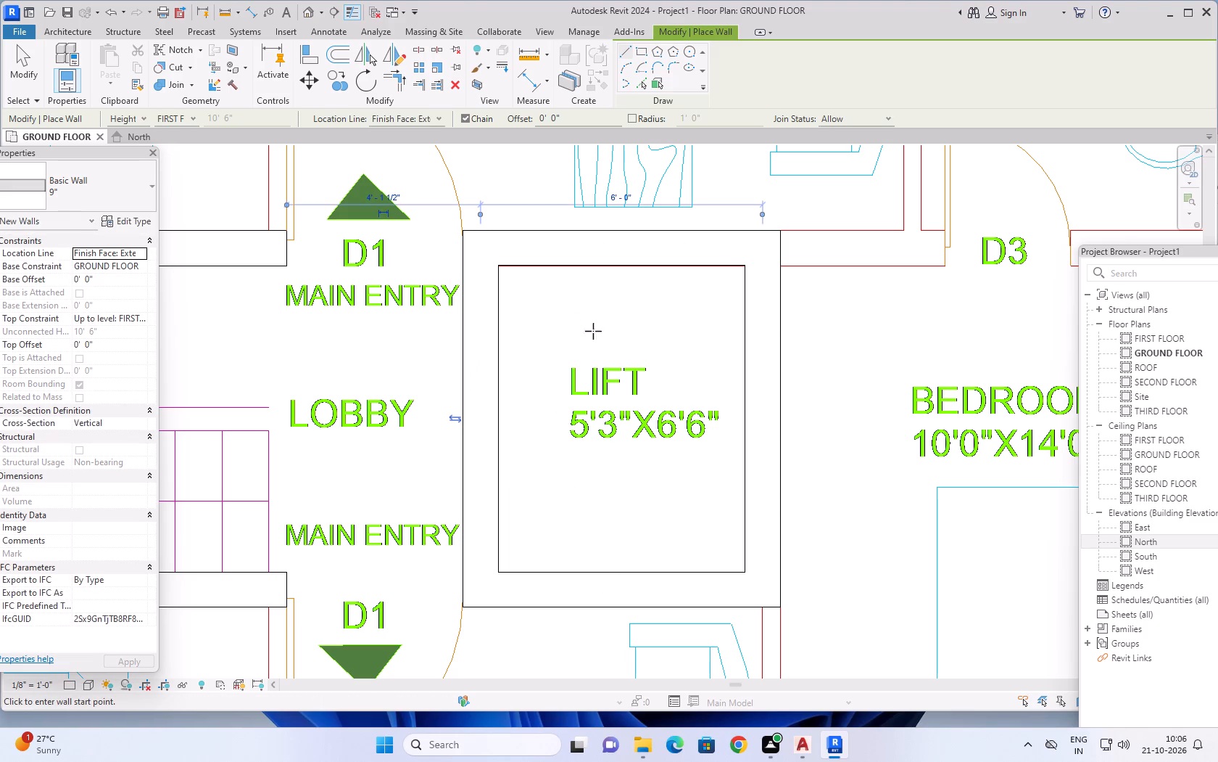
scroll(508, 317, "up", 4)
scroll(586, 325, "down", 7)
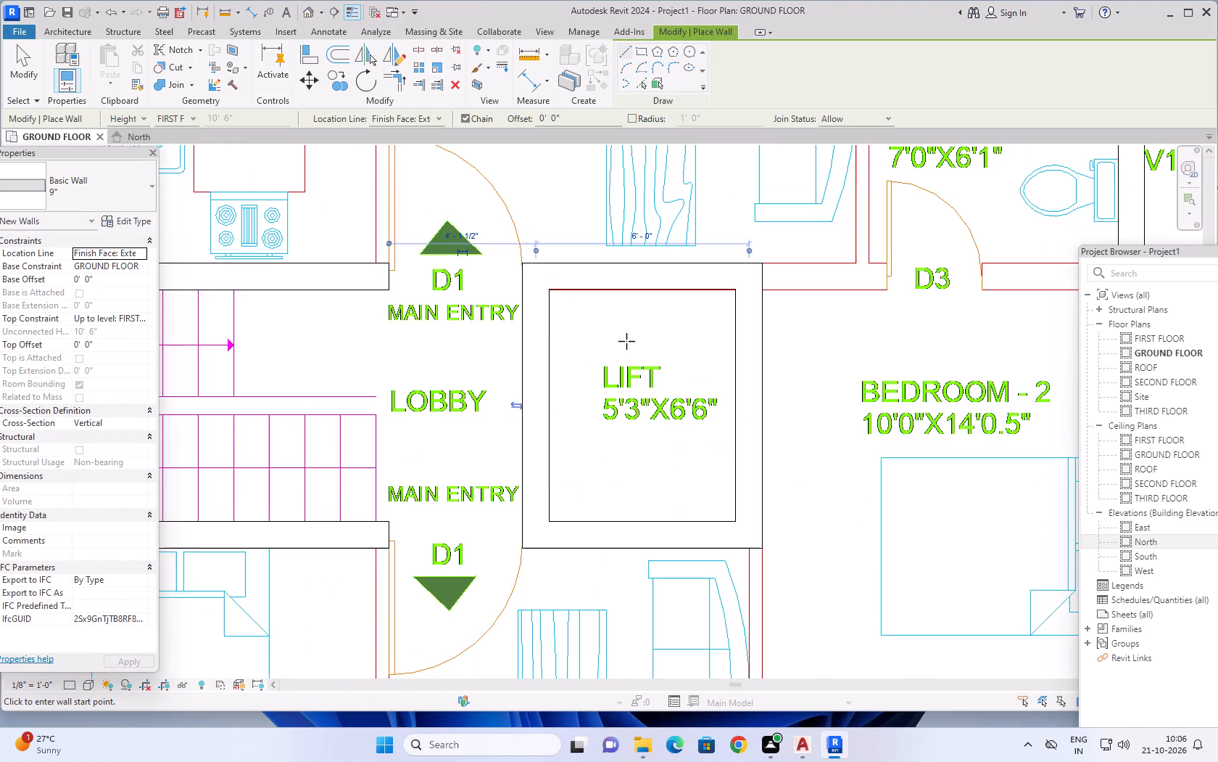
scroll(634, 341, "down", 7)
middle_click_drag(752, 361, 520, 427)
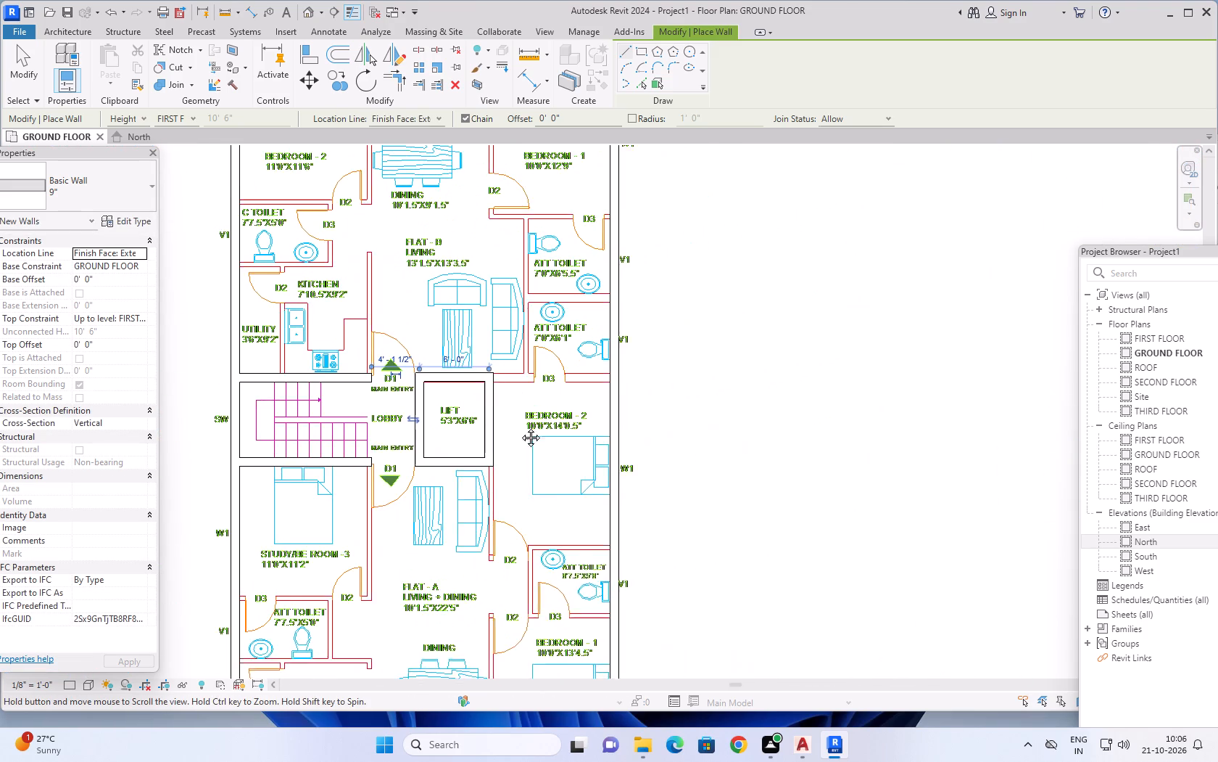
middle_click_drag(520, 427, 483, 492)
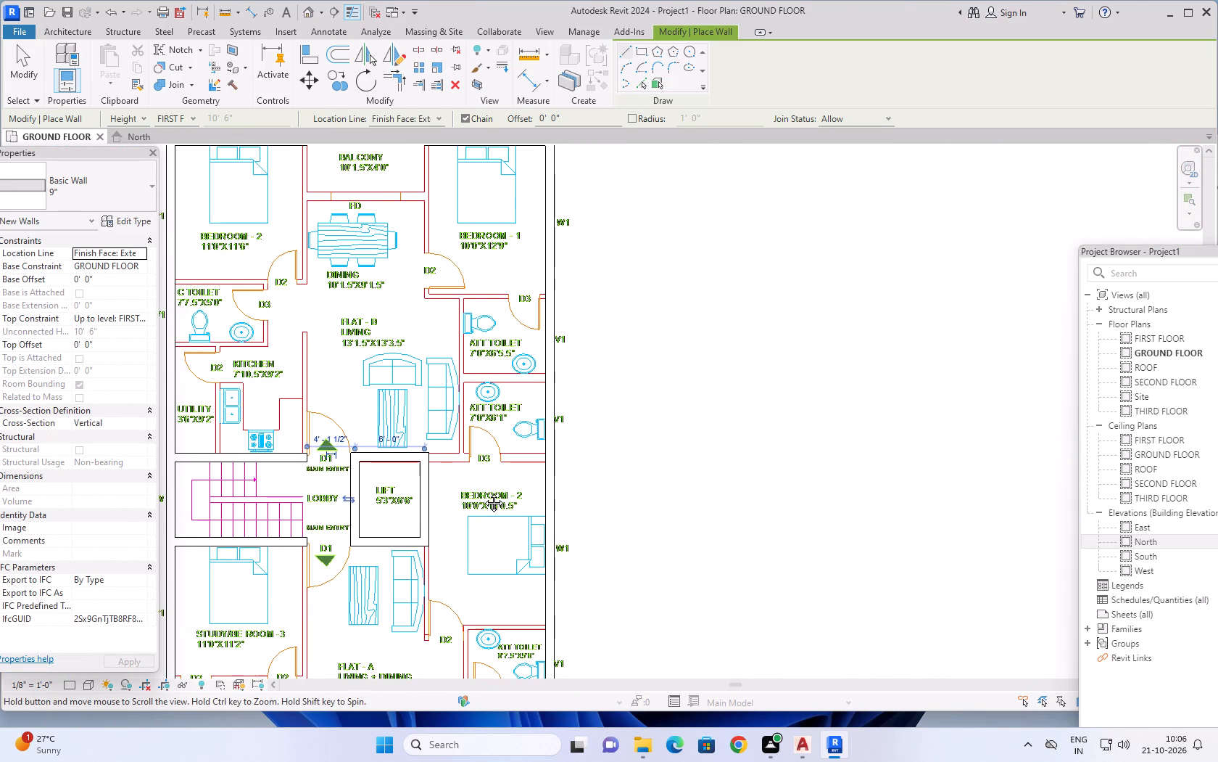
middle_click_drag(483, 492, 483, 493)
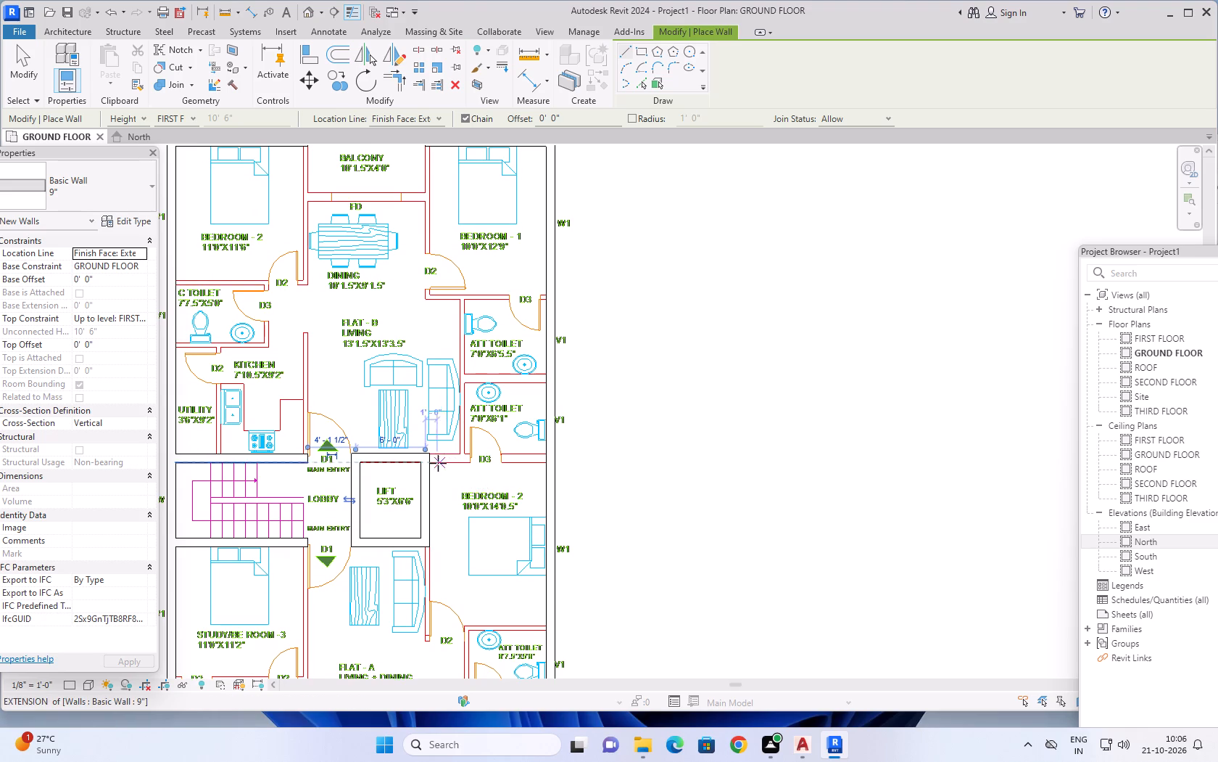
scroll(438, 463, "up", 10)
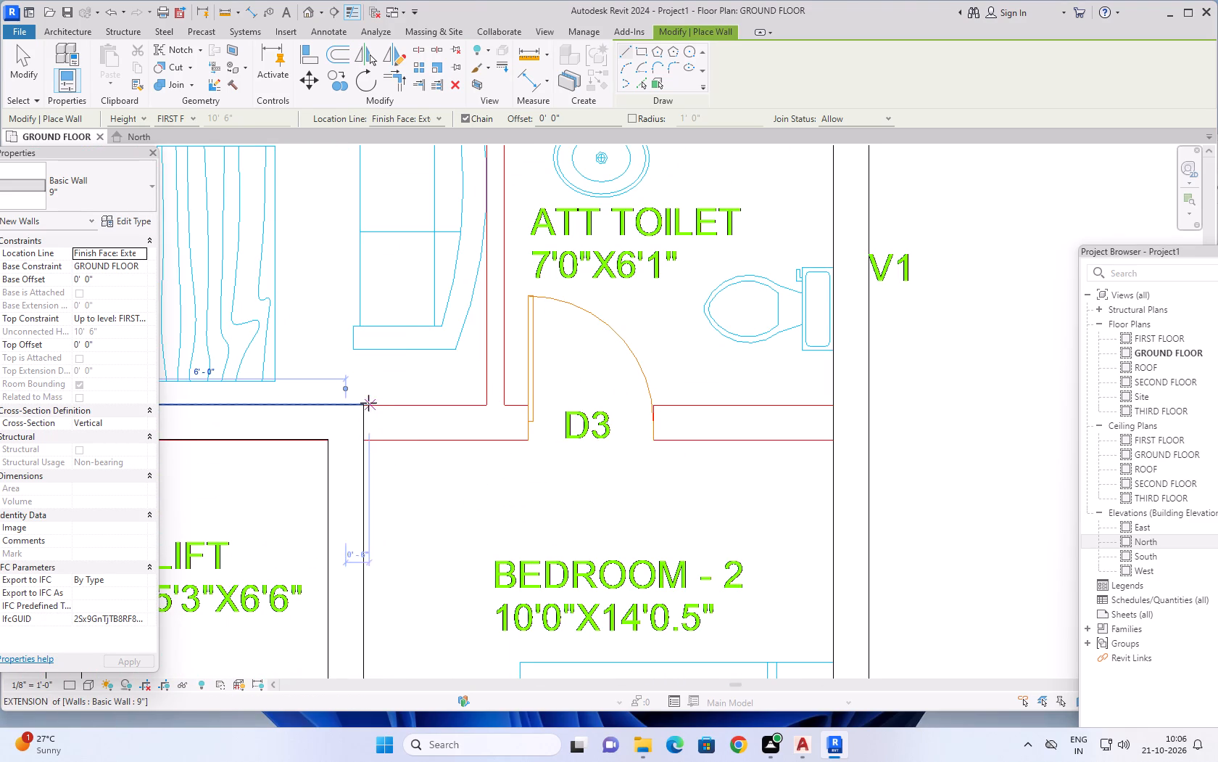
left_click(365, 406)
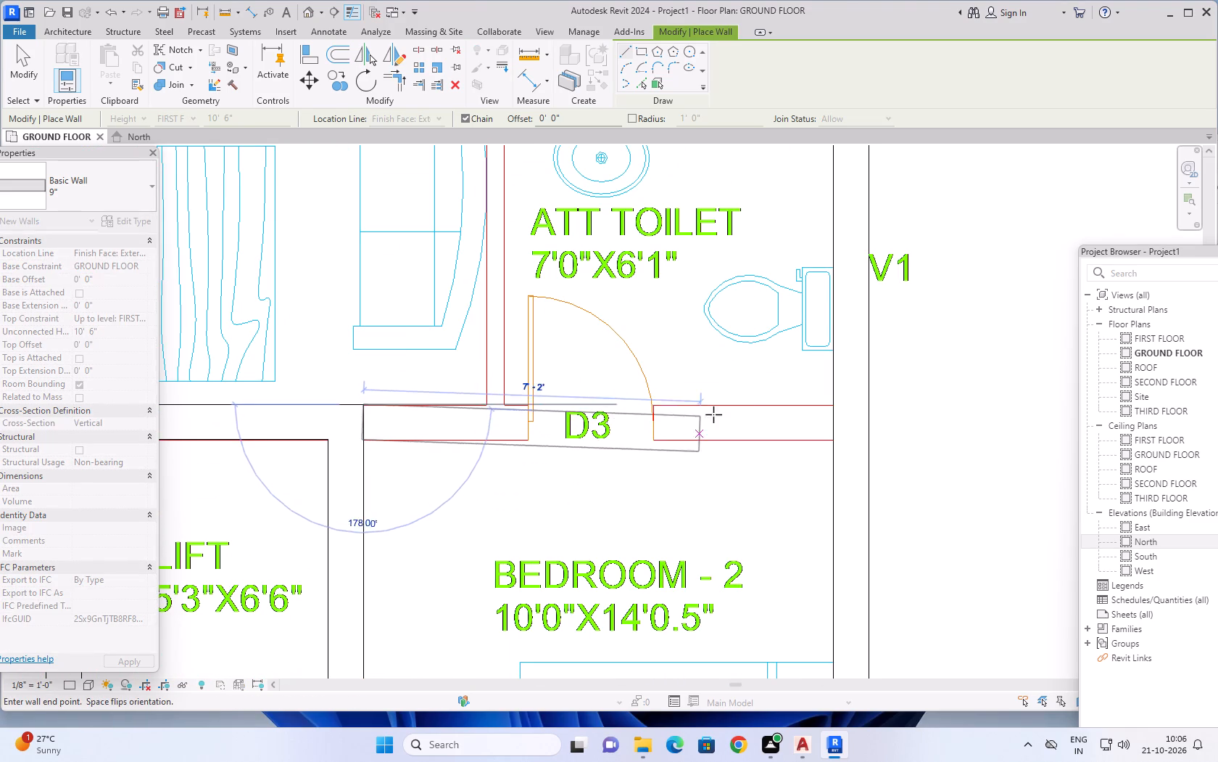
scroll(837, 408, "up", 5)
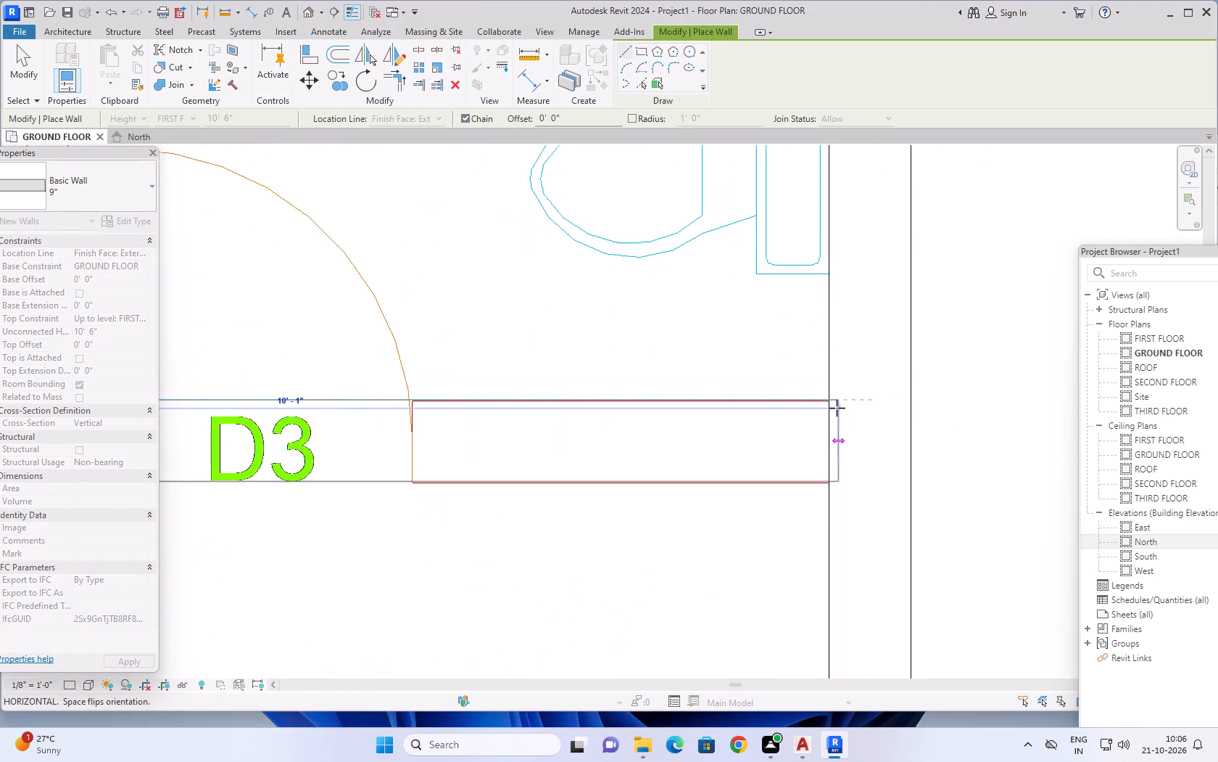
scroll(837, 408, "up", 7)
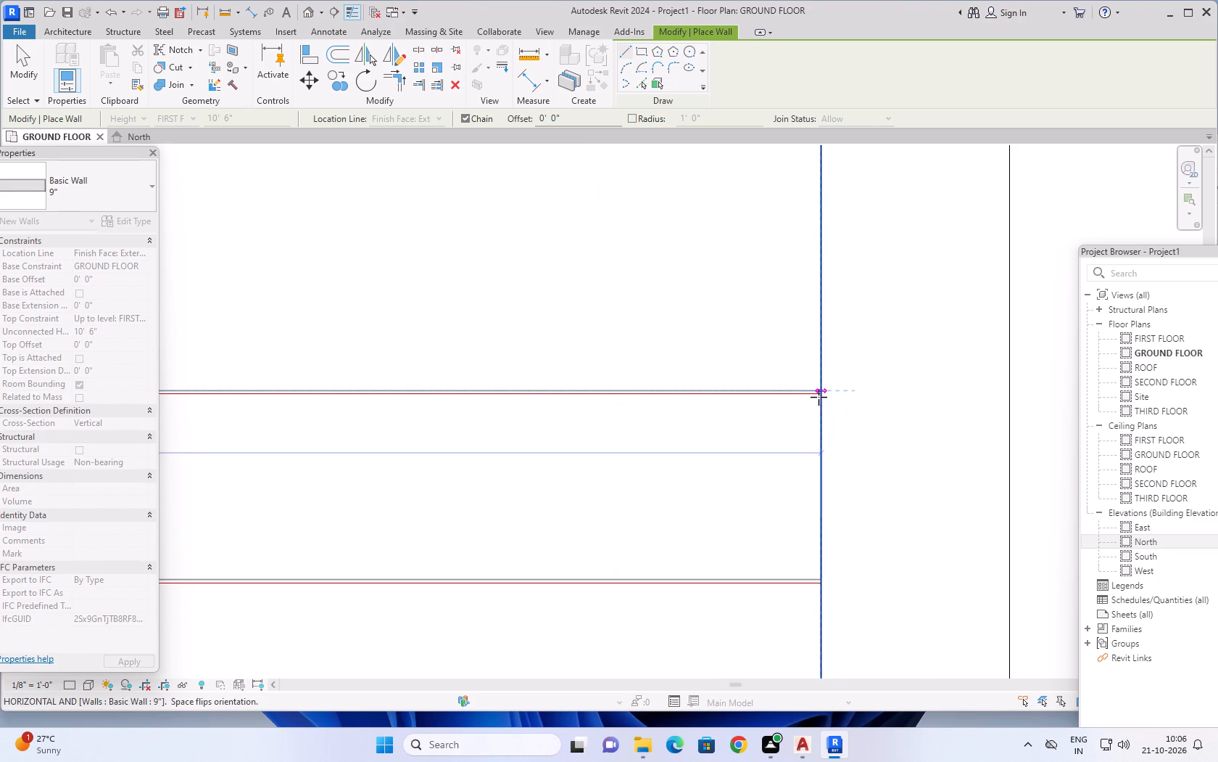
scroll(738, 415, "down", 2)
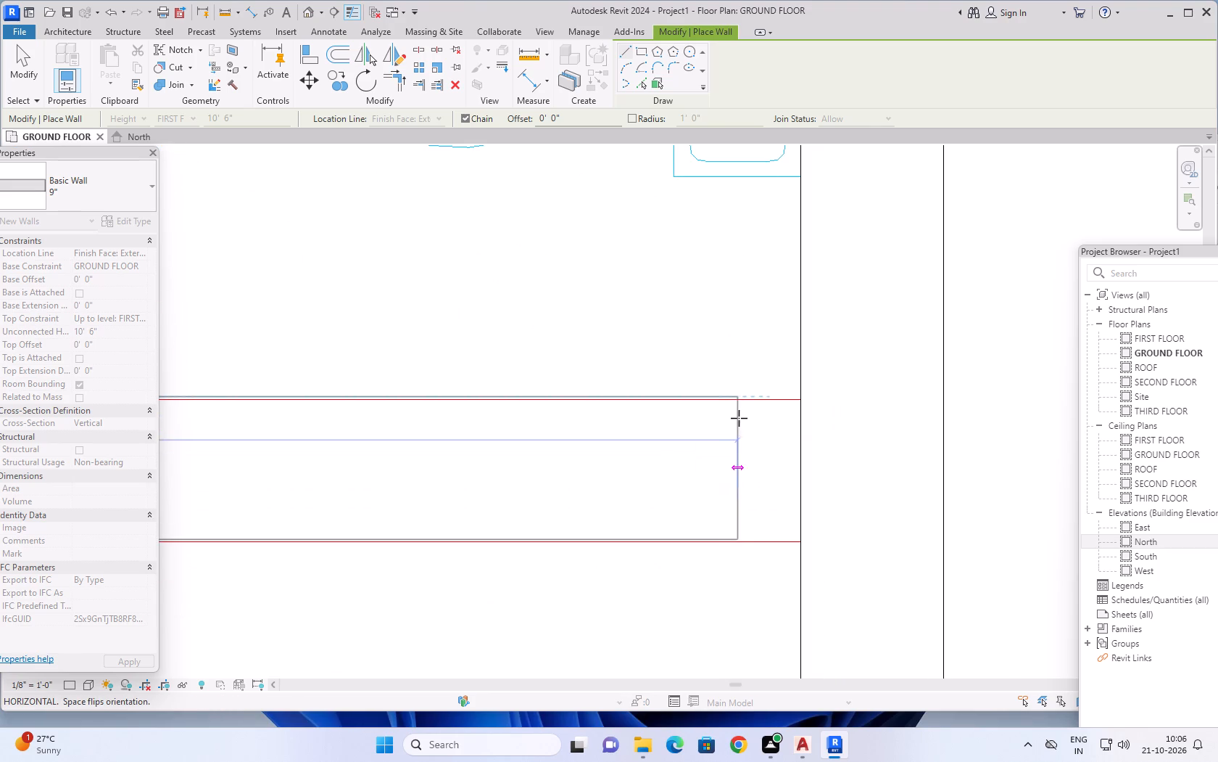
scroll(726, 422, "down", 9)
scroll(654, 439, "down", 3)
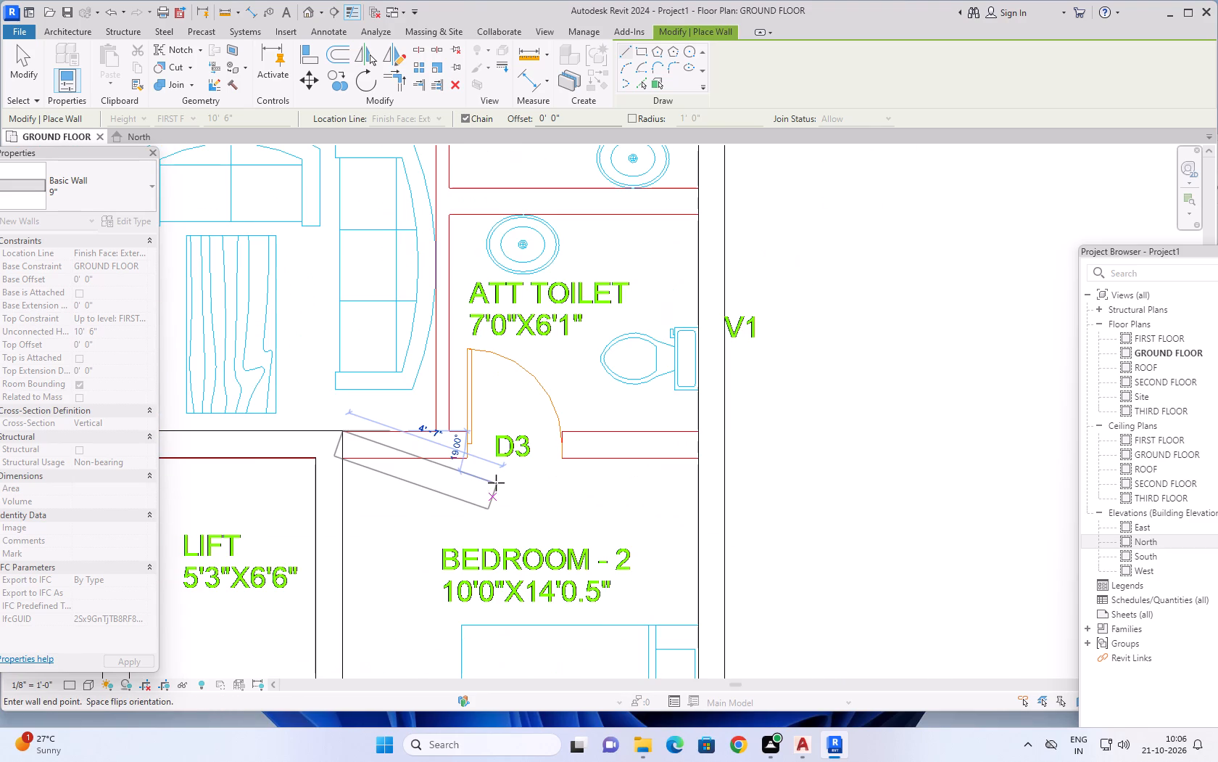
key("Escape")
Examine how the Lift's wall toward Flat-B's Living aligns with the wall lines of the linked DWG.
scroll(352, 414, "up", 5)
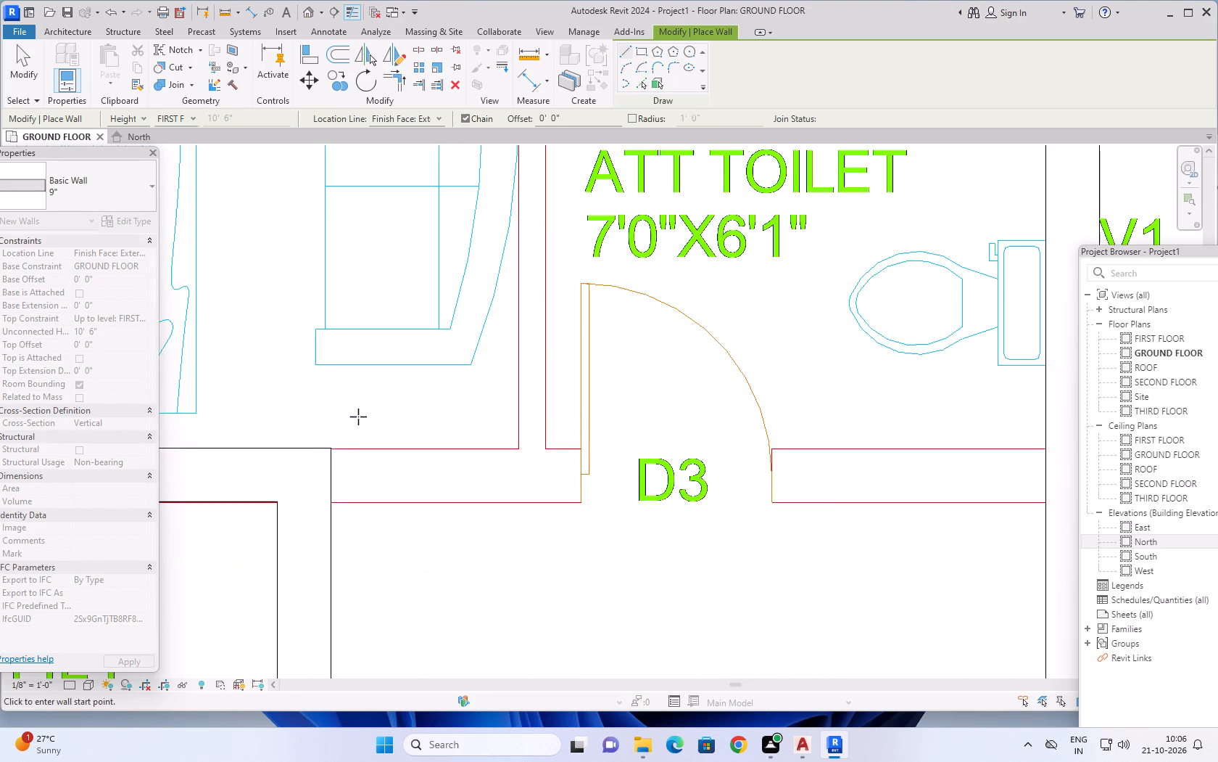
scroll(333, 474, "up", 16)
scroll(309, 360, "up", 1)
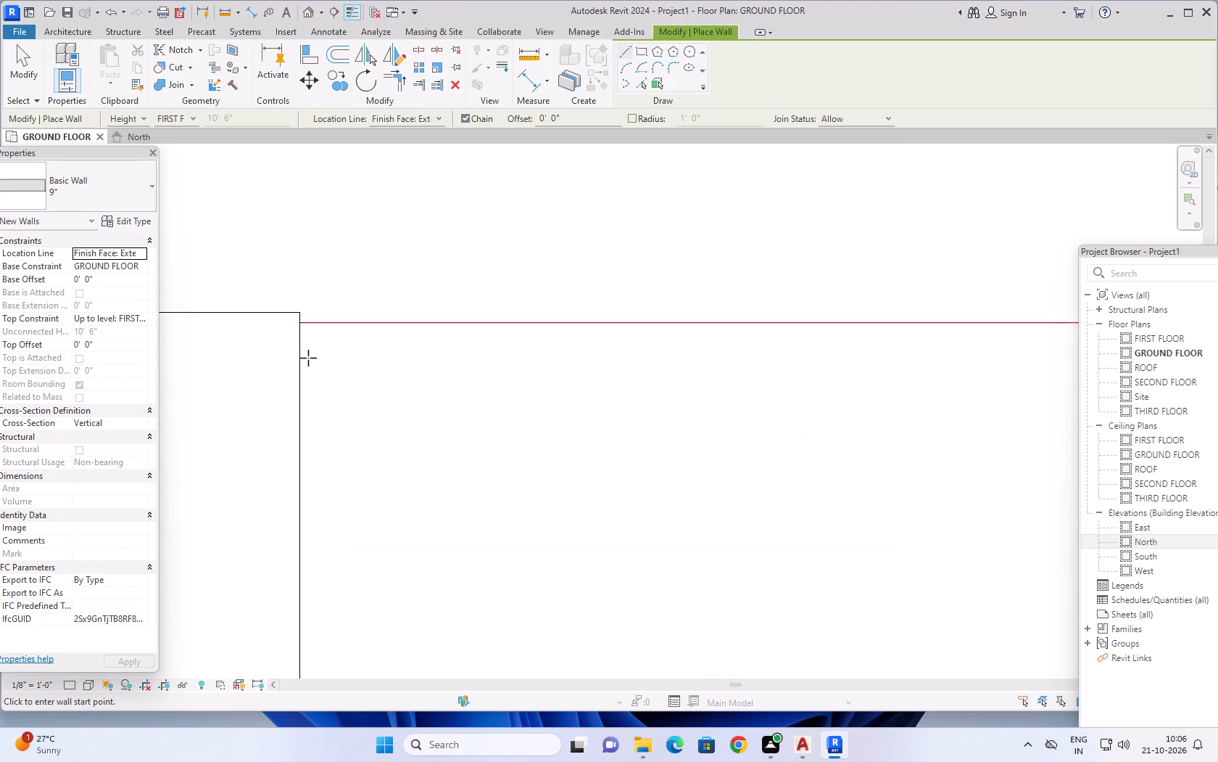
scroll(308, 358, "up", 3)
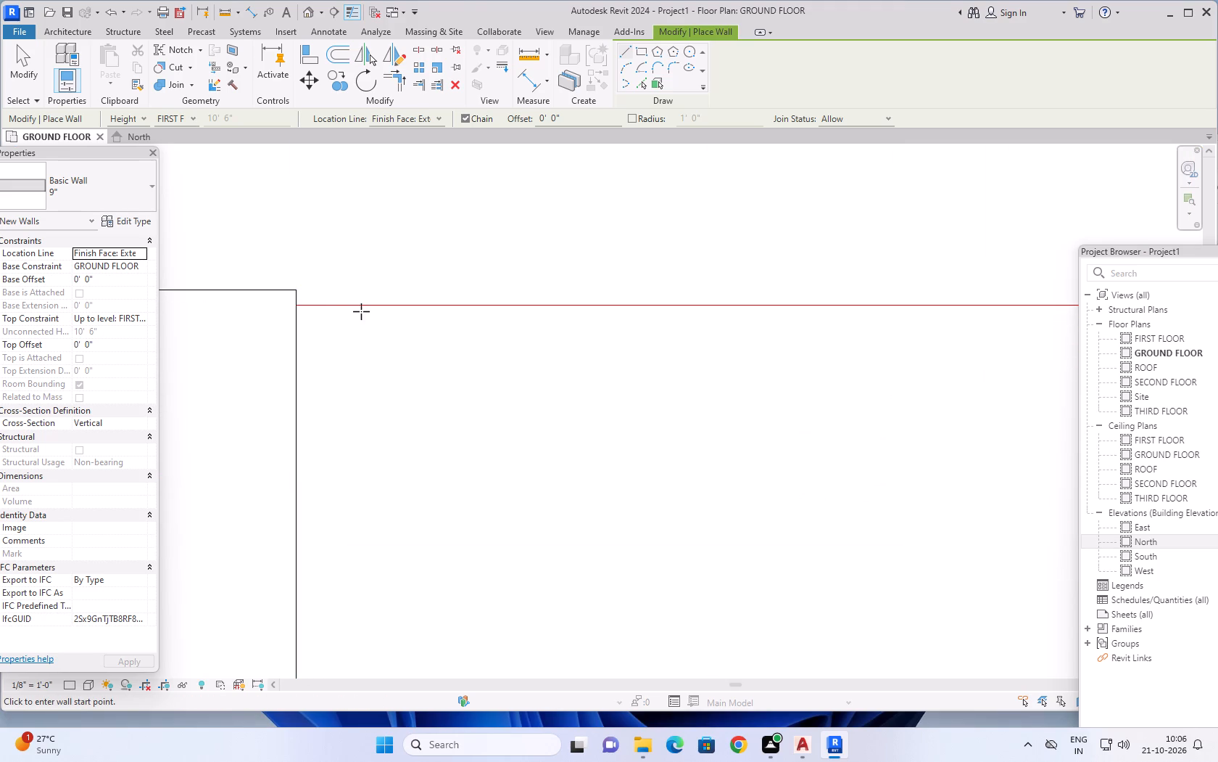
scroll(313, 310, "up", 6)
scroll(510, 417, "down", 5)
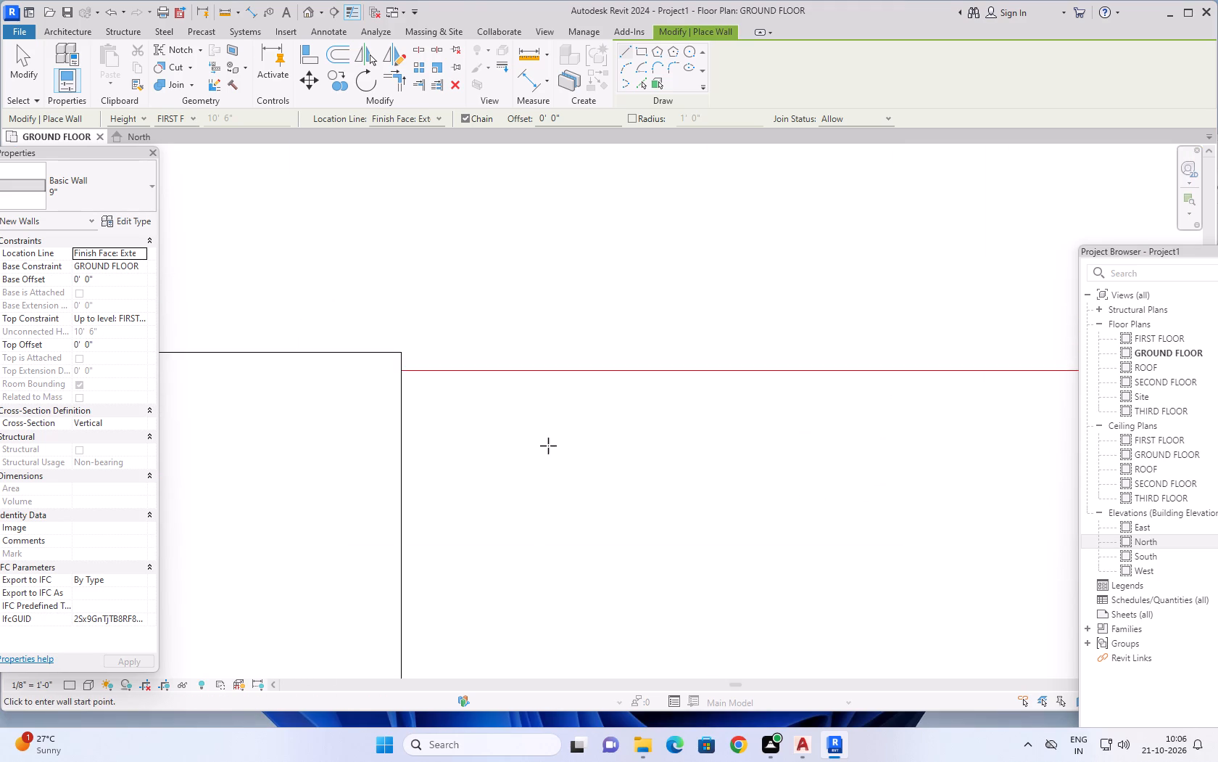
scroll(605, 447, "down", 10)
scroll(724, 478, "down", 9)
scroll(807, 512, "down", 4)
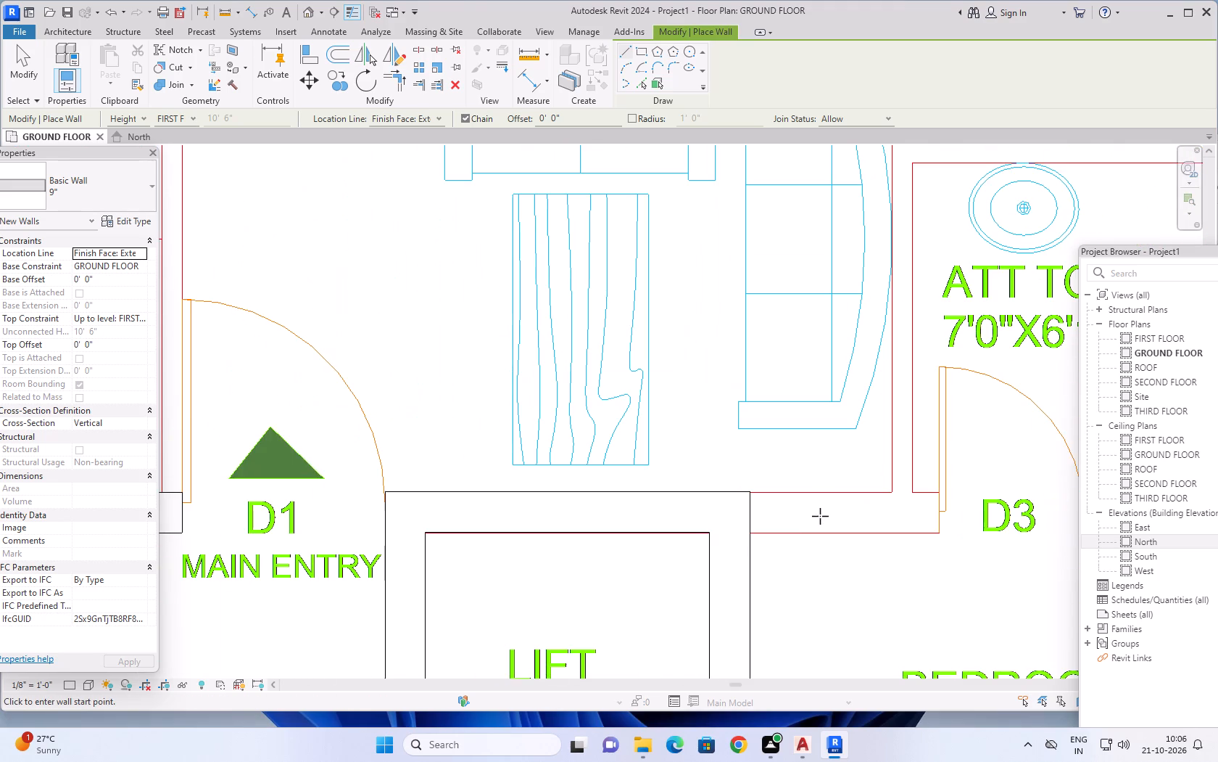
scroll(576, 548, "up", 4)
scroll(460, 543, "up", 10)
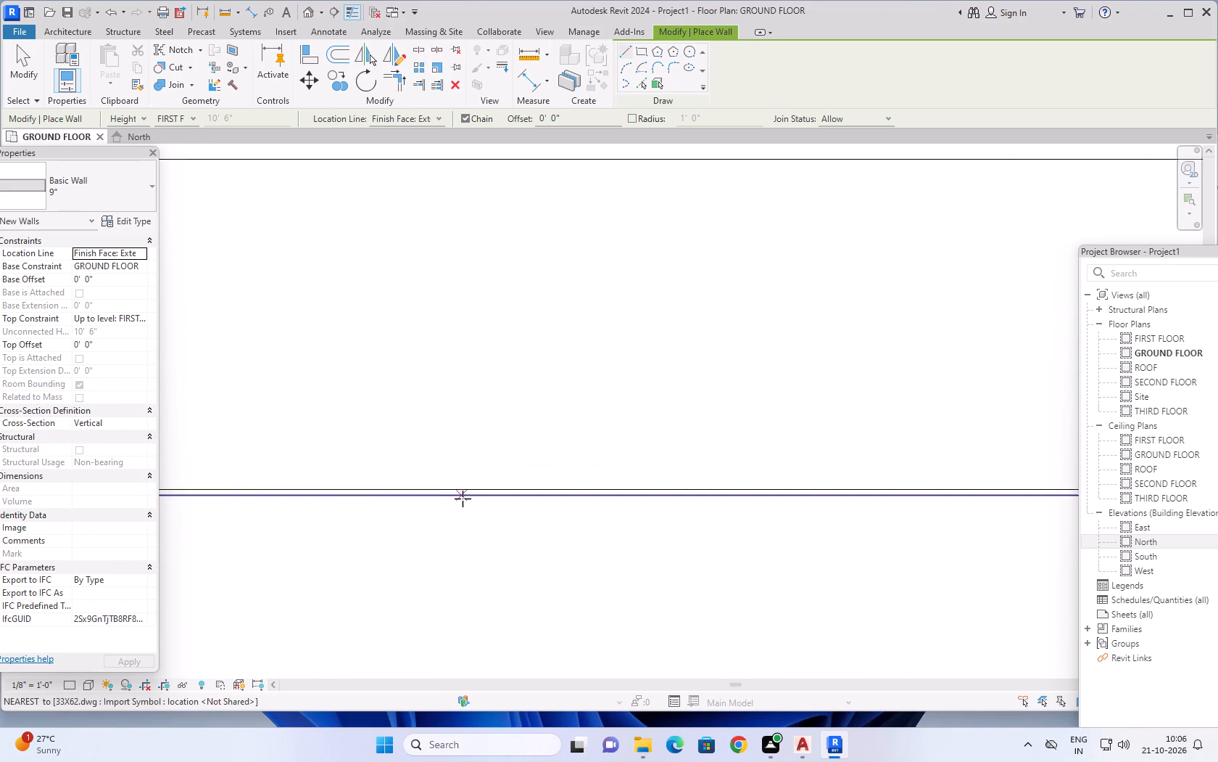
scroll(463, 499, "up", 2)
scroll(642, 549, "down", 13)
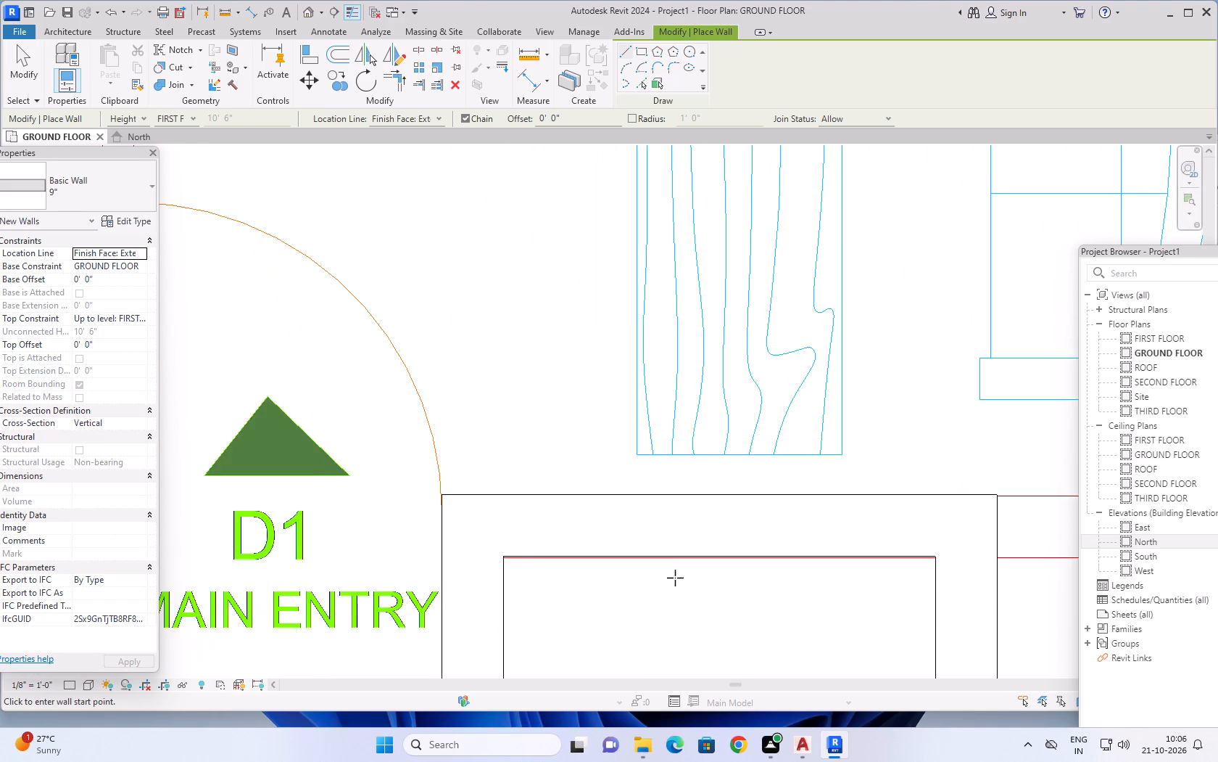
scroll(679, 580, "down", 2)
Delete the 9" wall between the Lift and Flat-B's Living.
key("Escape")
key("Escape")
key("Escape")
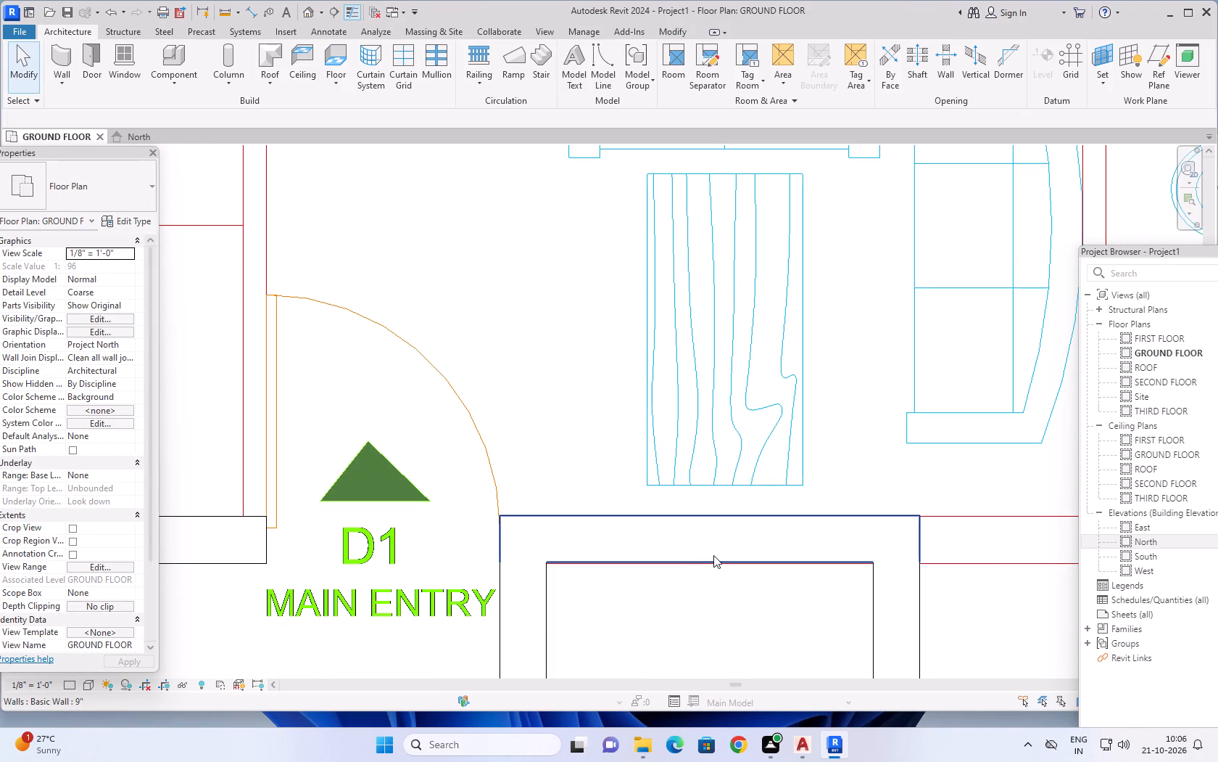
left_click(713, 555)
key("Delete")
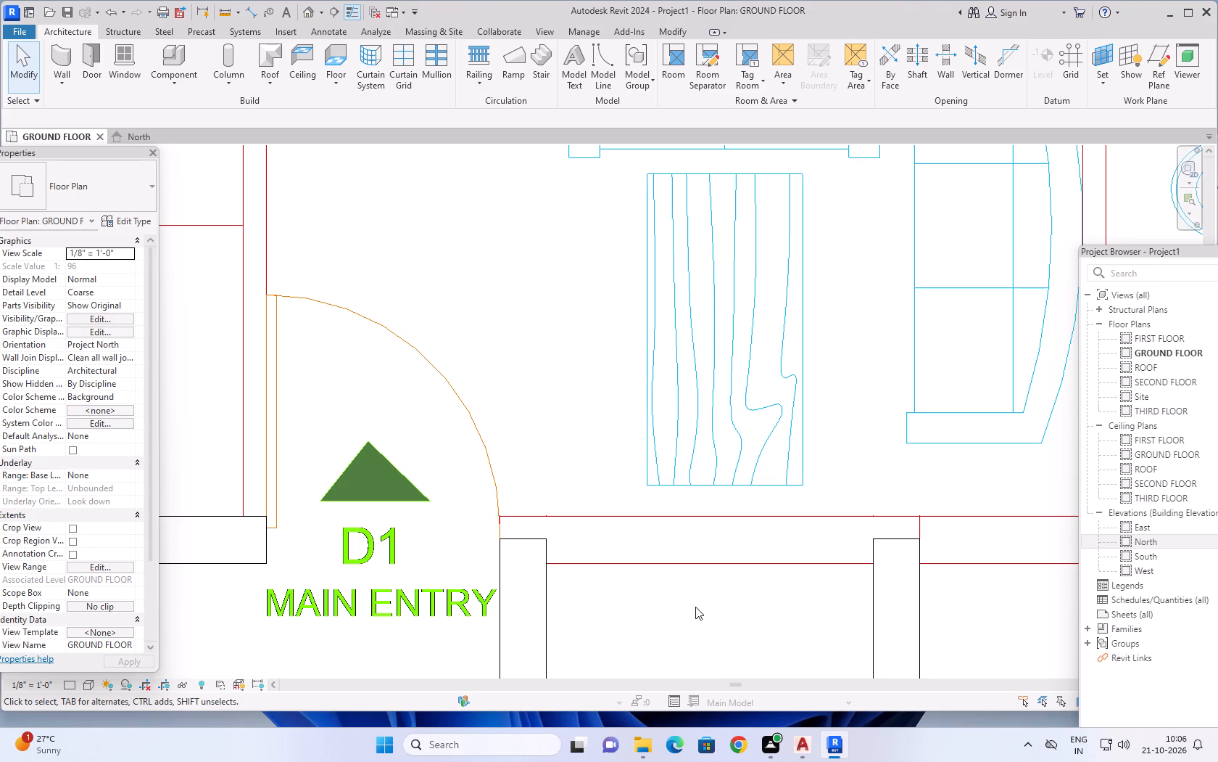
Redraw the 9" wall between the Lift and Flat-B's Living along the DWG's Lift-side line, 6' 9" from the Bedroom-2 side to the lobby side.
middle_click_drag(697, 607, 563, 508)
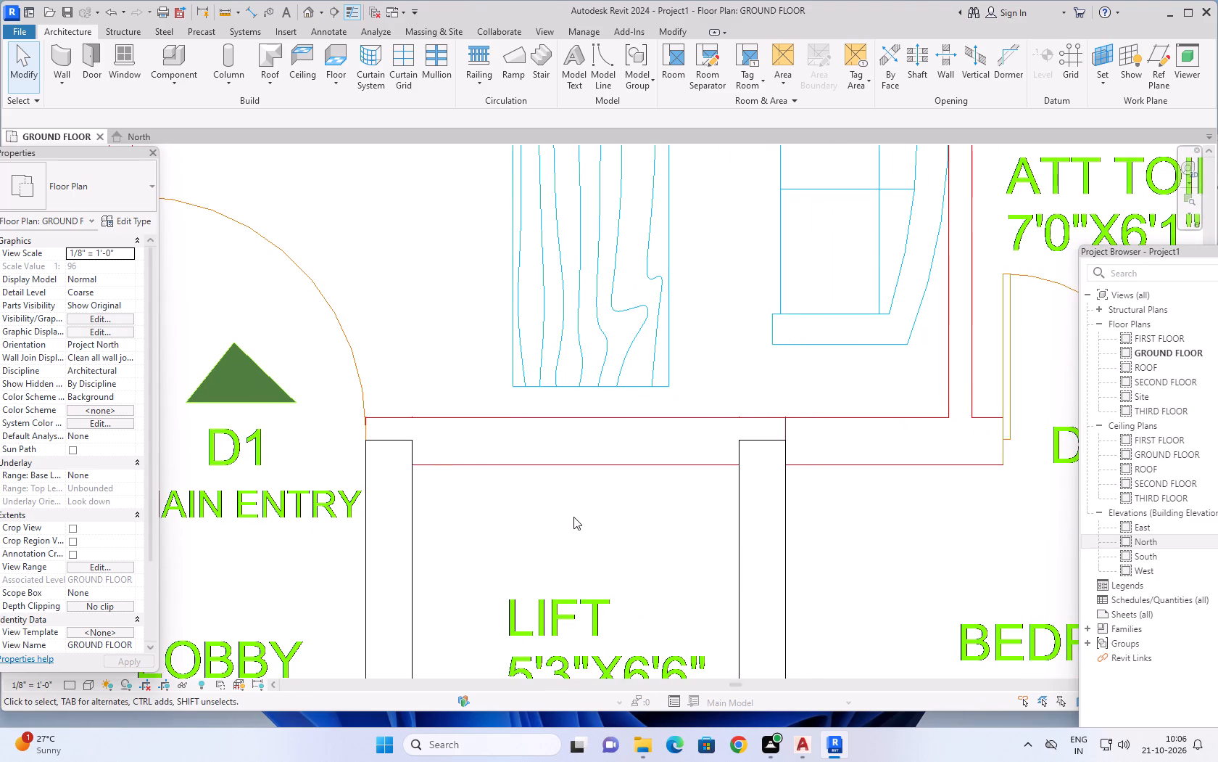
left_click(59, 58)
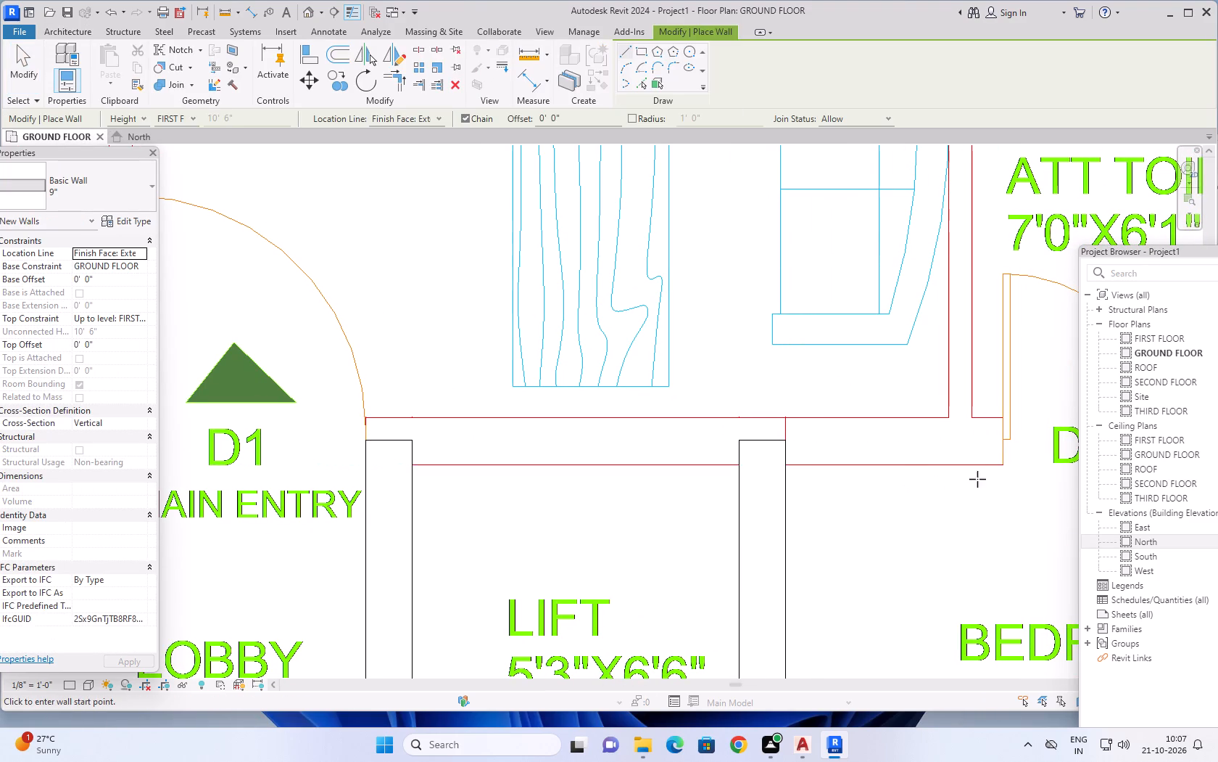
left_click(784, 464)
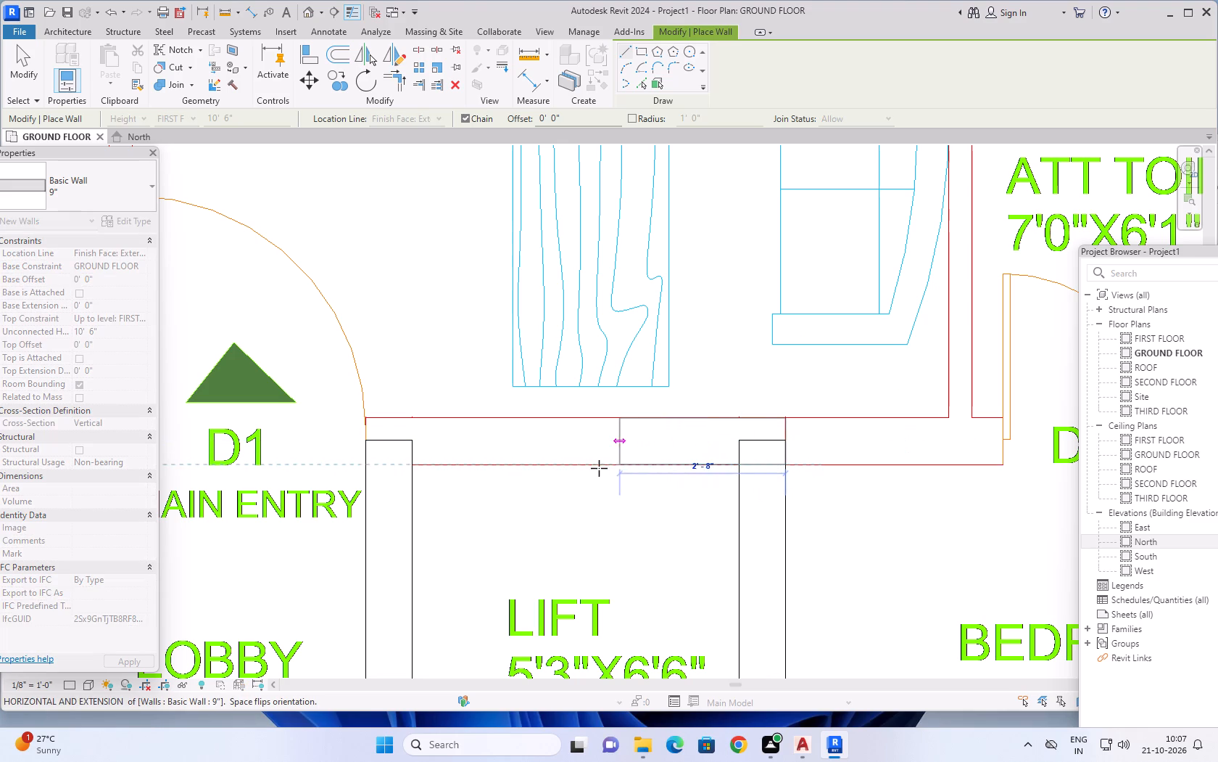
left_click(364, 464)
scroll(645, 515, "up", 3)
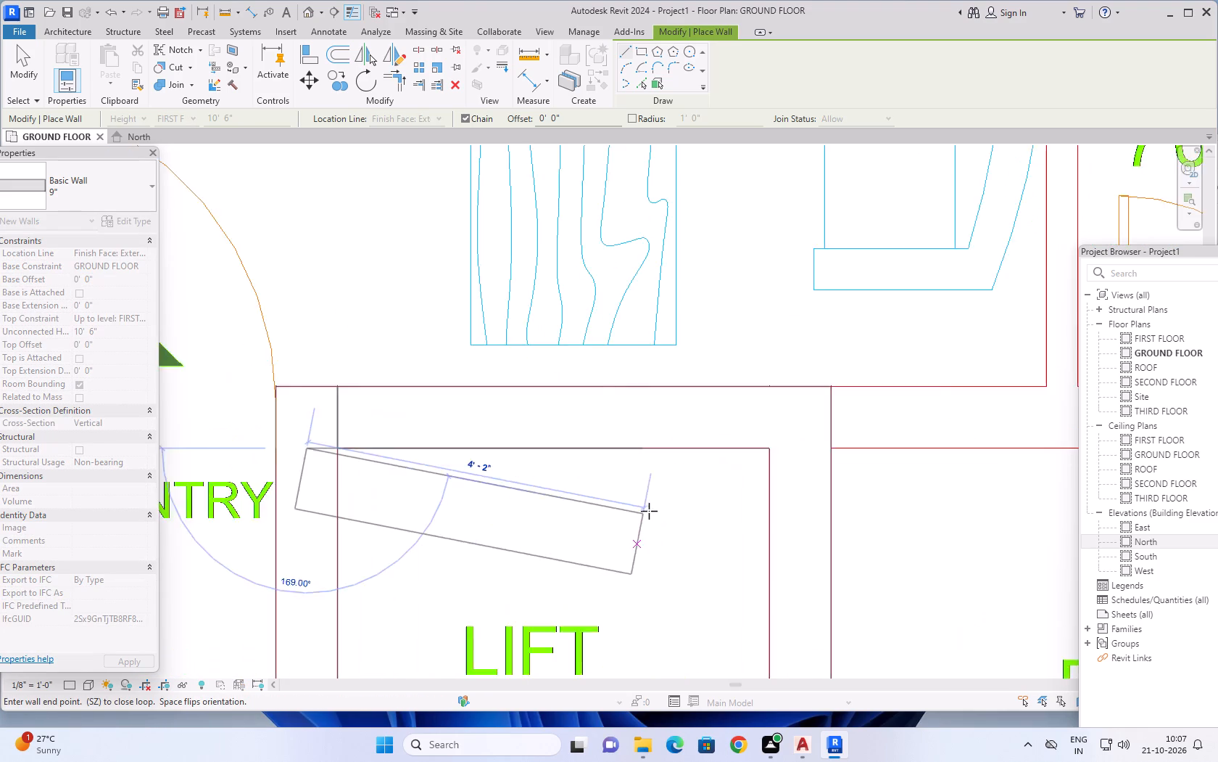
scroll(649, 511, "up", 8)
key("Escape")
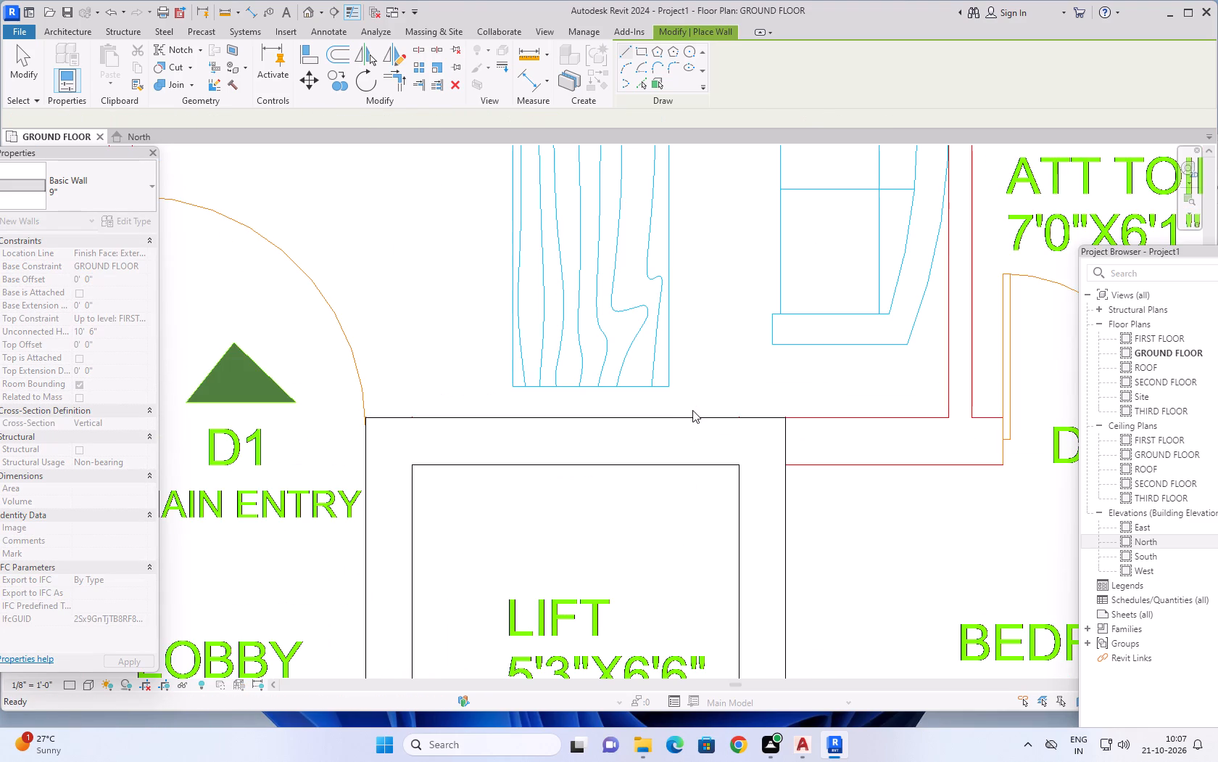
Check the alignment of the redrawn Lift wall faces with the wall lines of the linked DWG.
scroll(587, 436, "up", 6)
scroll(599, 511, "up", 6)
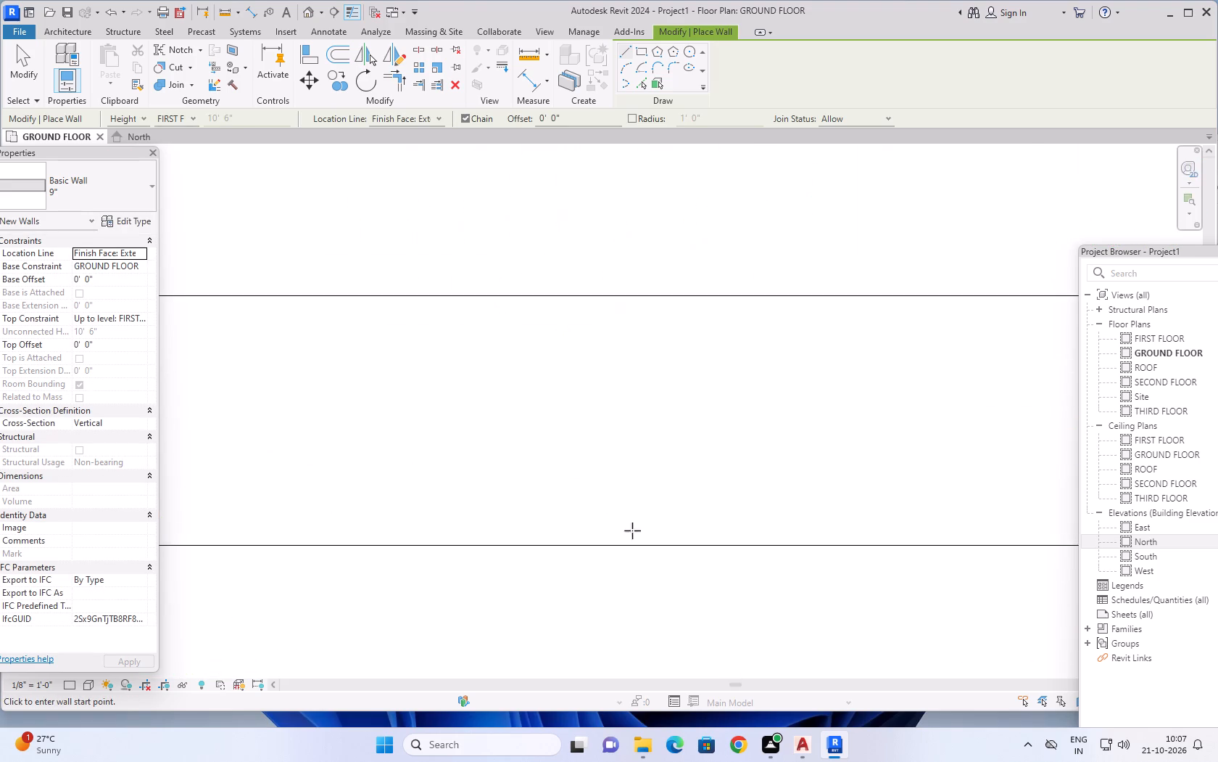
scroll(685, 605, "up", 6)
scroll(739, 504, "up", 6)
scroll(739, 492, "down", 10)
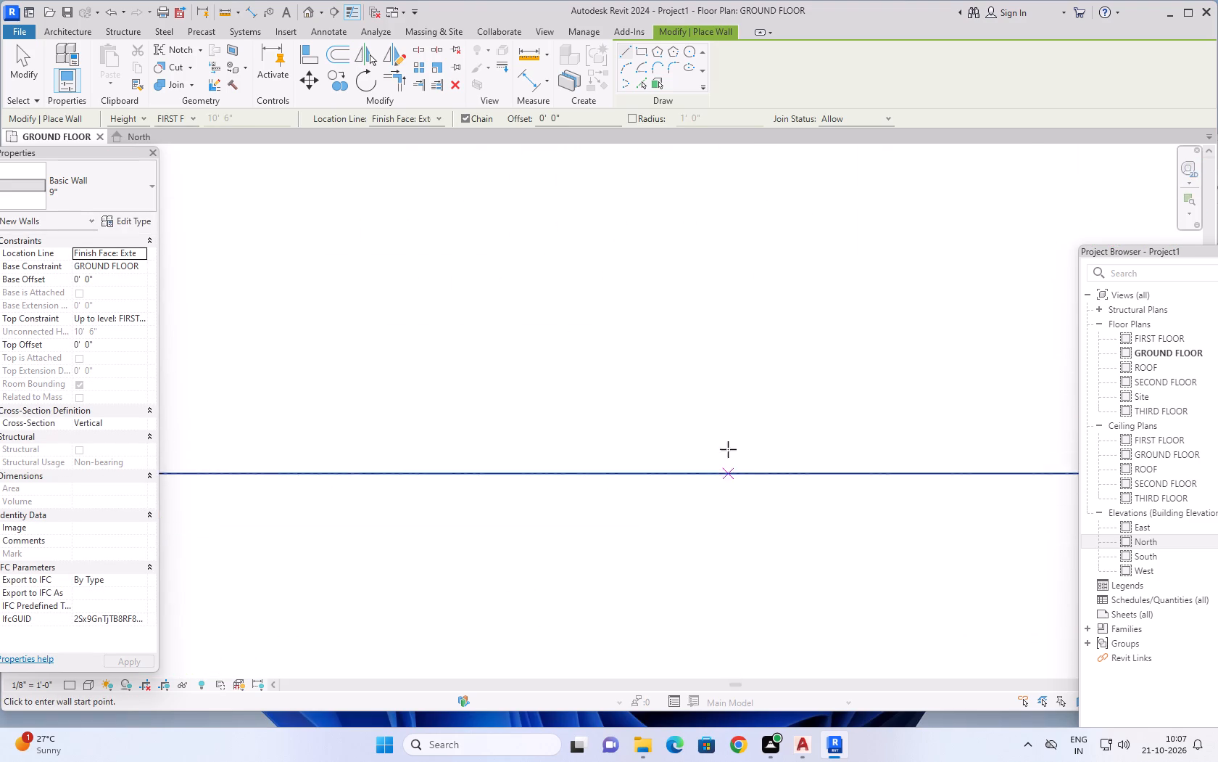
scroll(729, 430, "down", 18)
Draw a 9" wall 10' 0" long between Bedroom-2 and the 7'0"X6'1" Att Toilet, from the Lift's corner to the exterior wall.
middle_click_drag(906, 488, 884, 492)
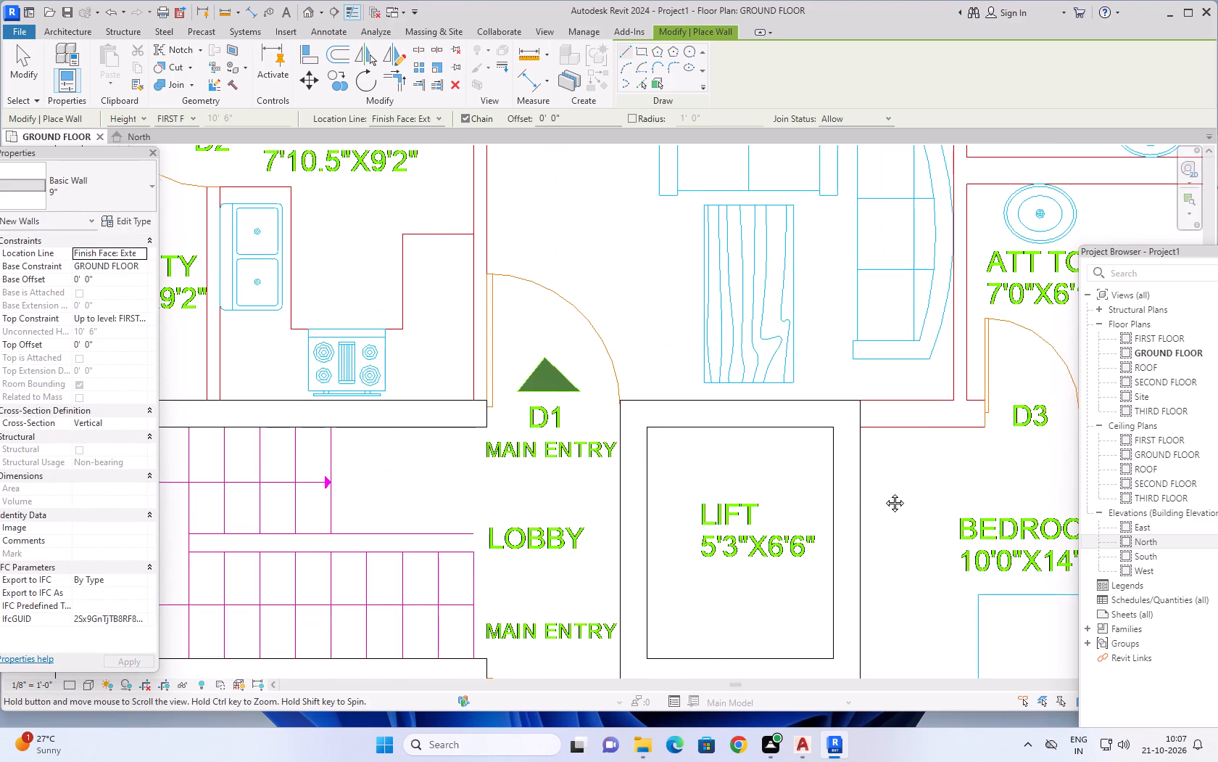
middle_click_drag(884, 492, 478, 518)
key("space")
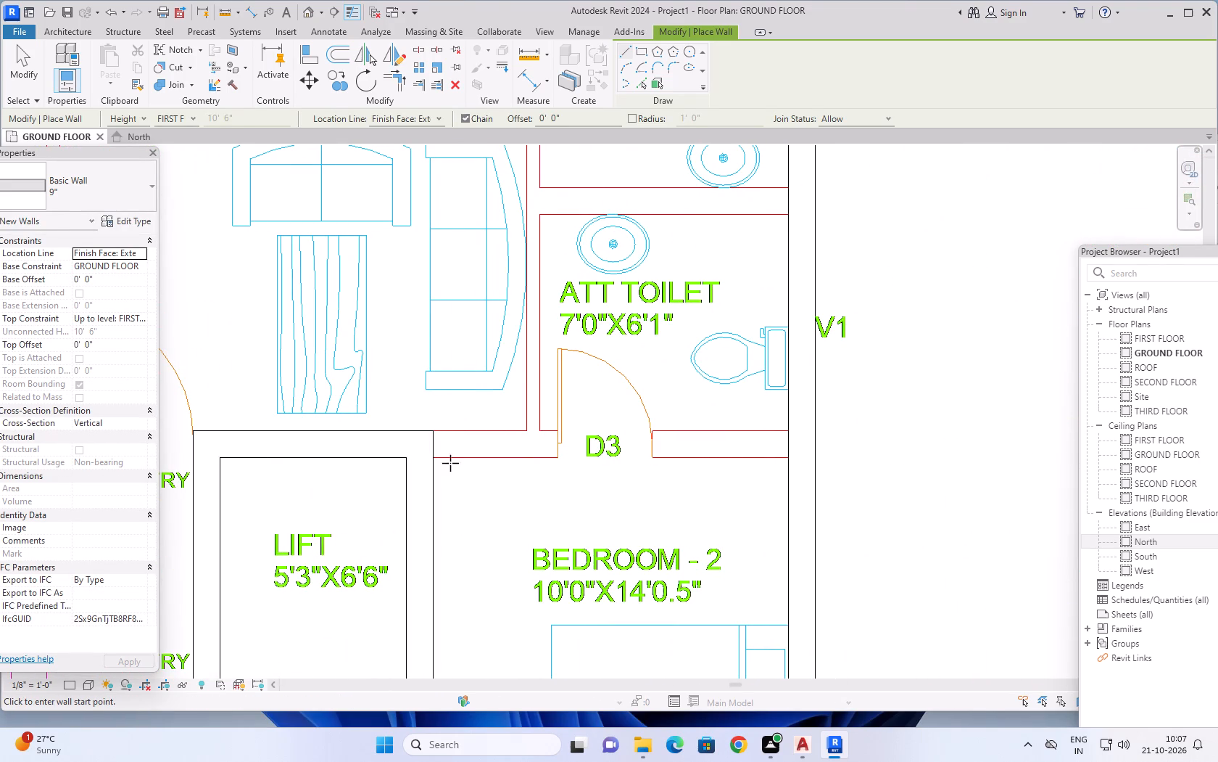
left_click(435, 432)
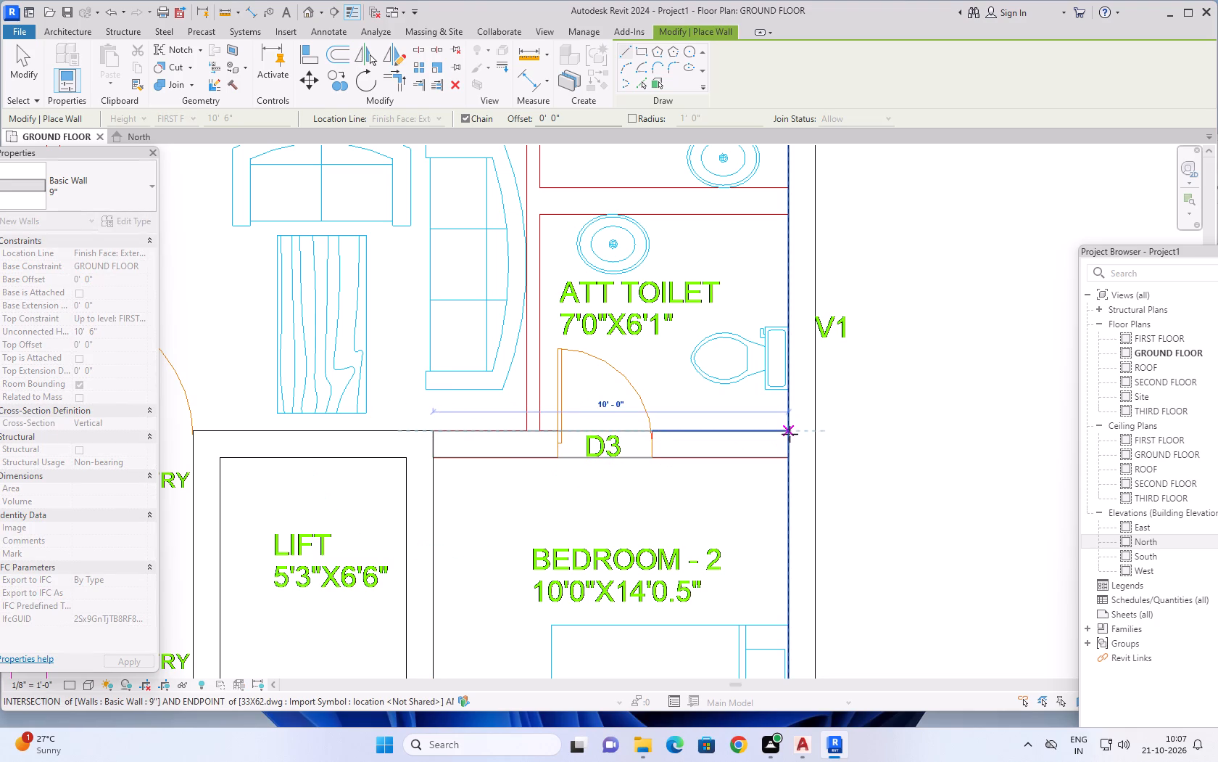
left_click(790, 433)
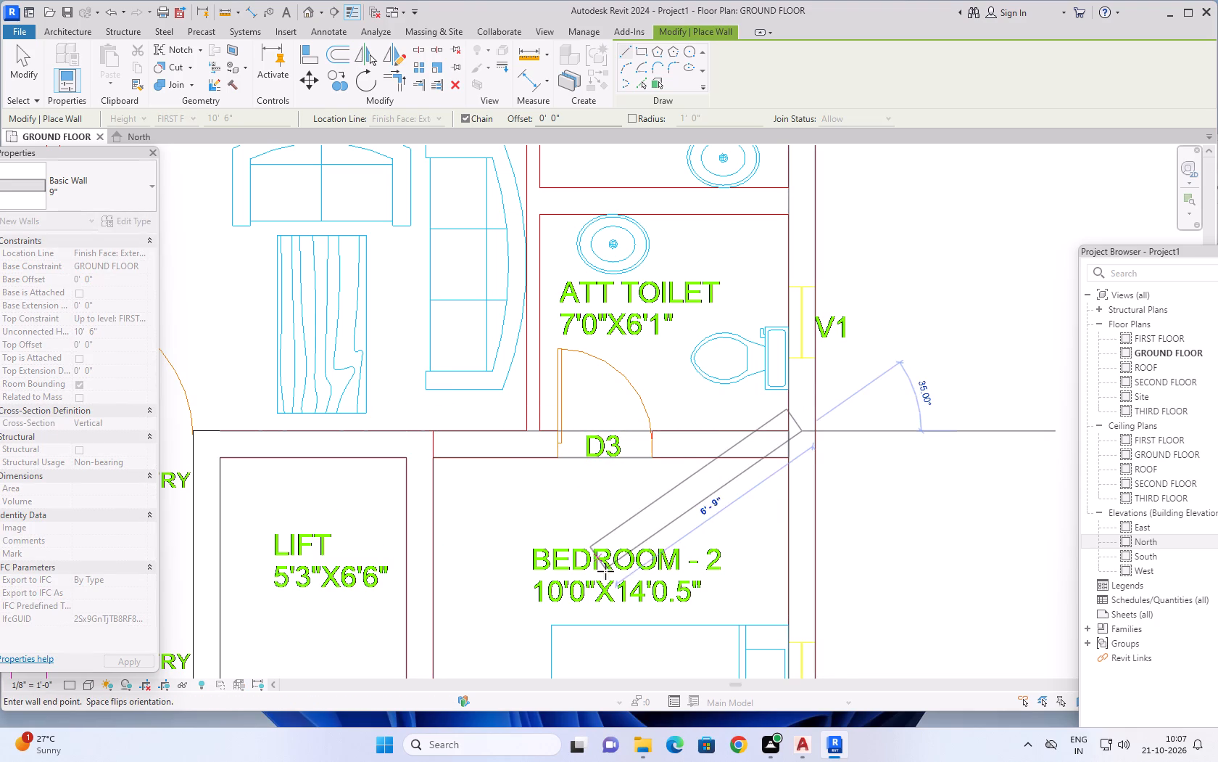
key("Escape")
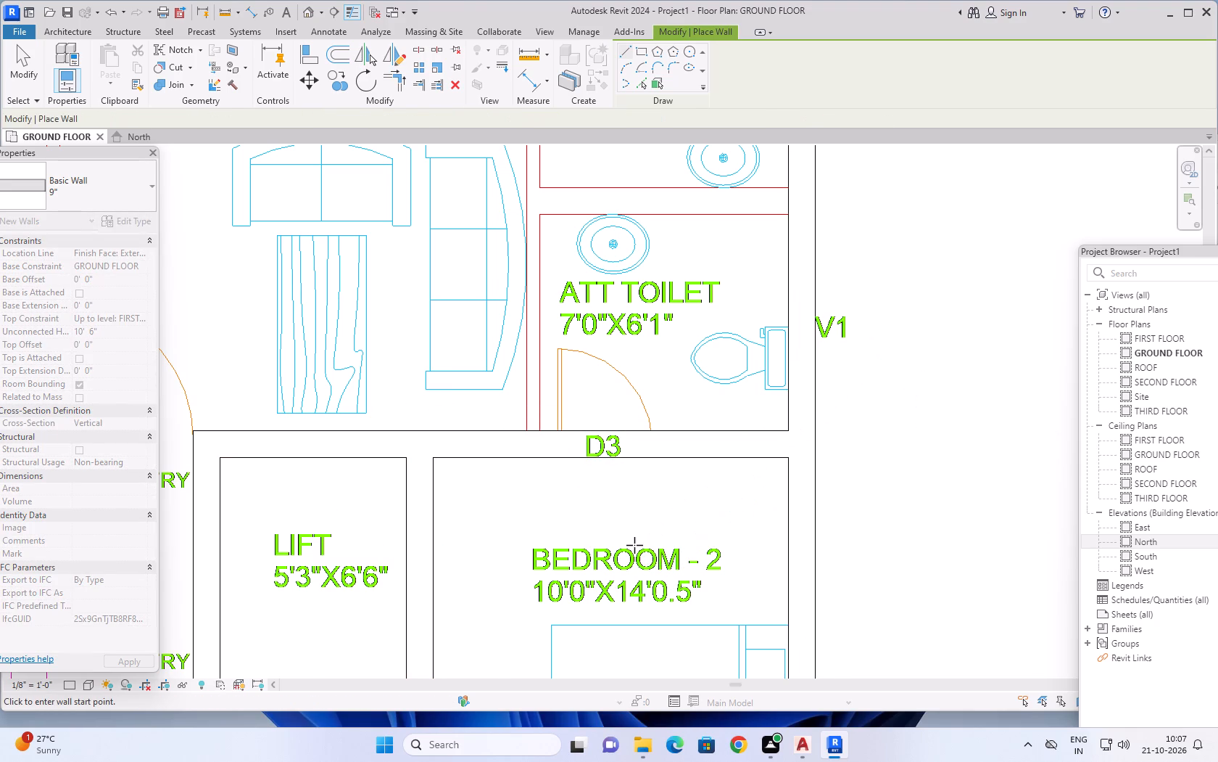
Draw a 9" wall 7' 0" long between Flat-B's two Att Toilets, from the exterior wall to the Living-side partition line.
scroll(634, 545, "down", 7)
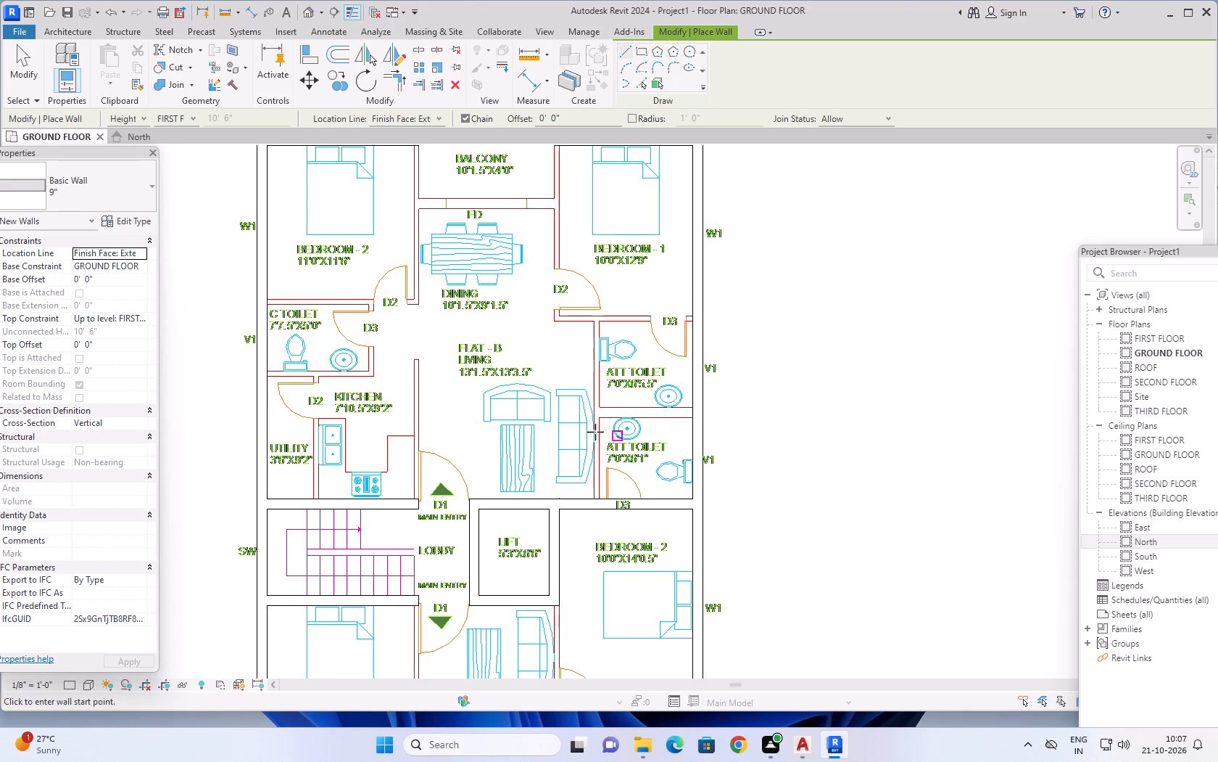
scroll(592, 408, "up", 9)
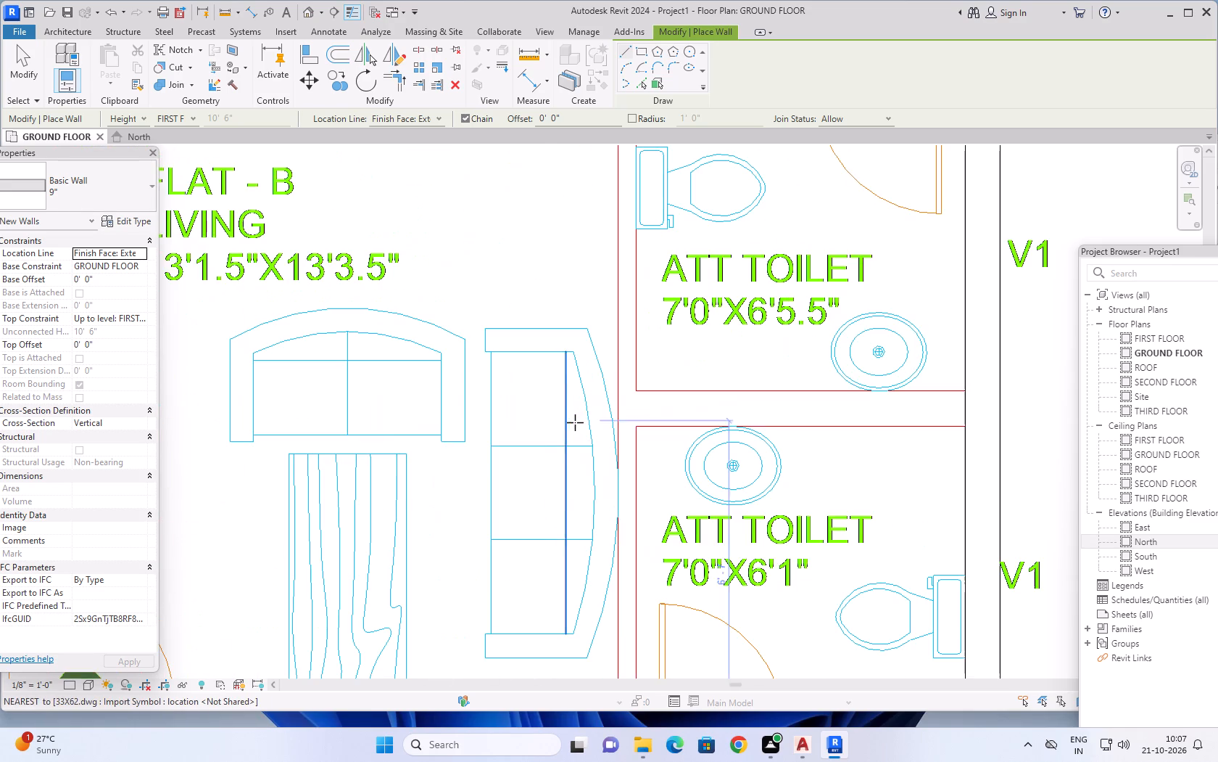
scroll(588, 422, "up", 3)
scroll(908, 414, "down", 6)
middle_click_drag(958, 448, 949, 450)
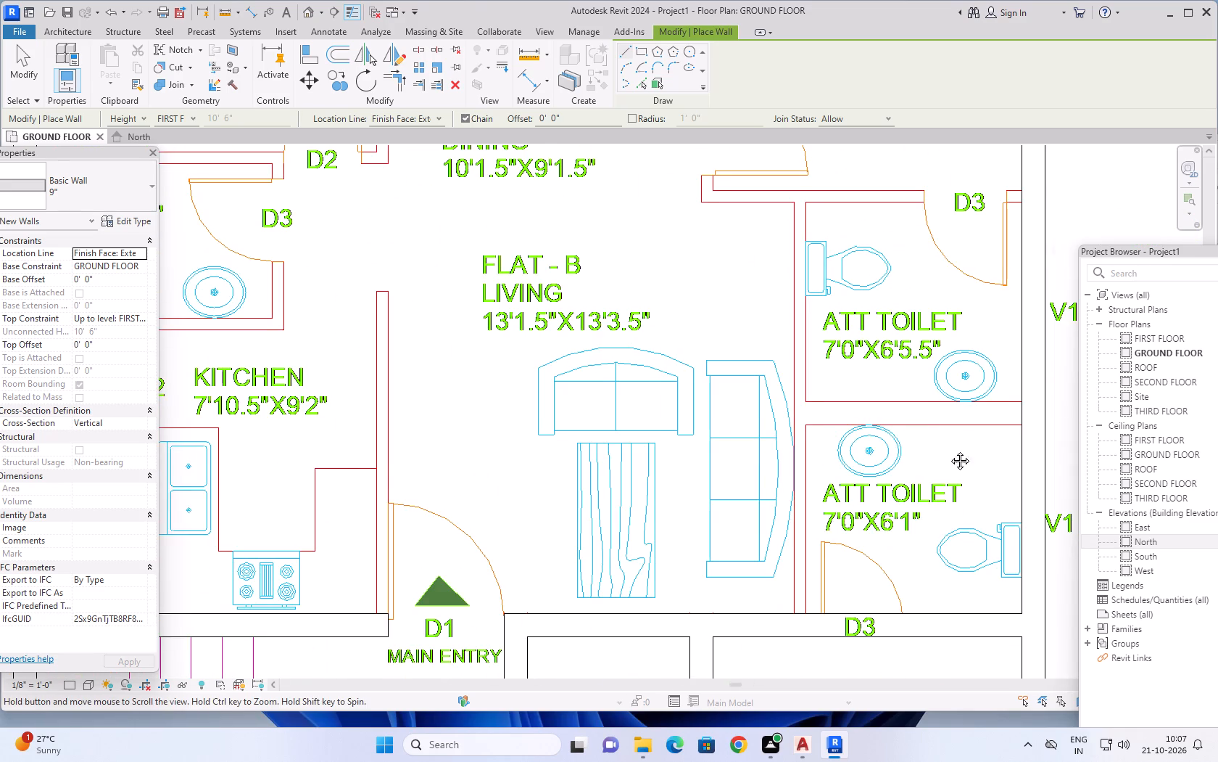
middle_click_drag(949, 450, 695, 493)
scroll(762, 459, "up", 6)
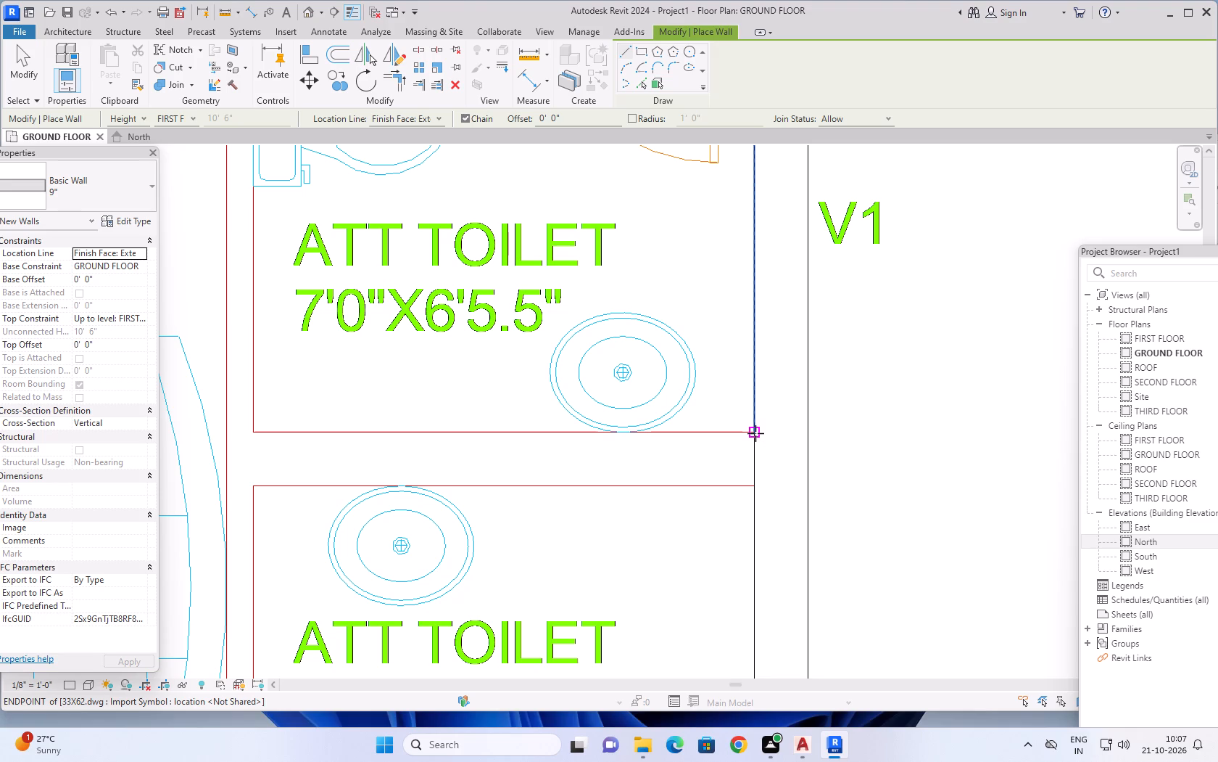
left_click(755, 433)
key("space")
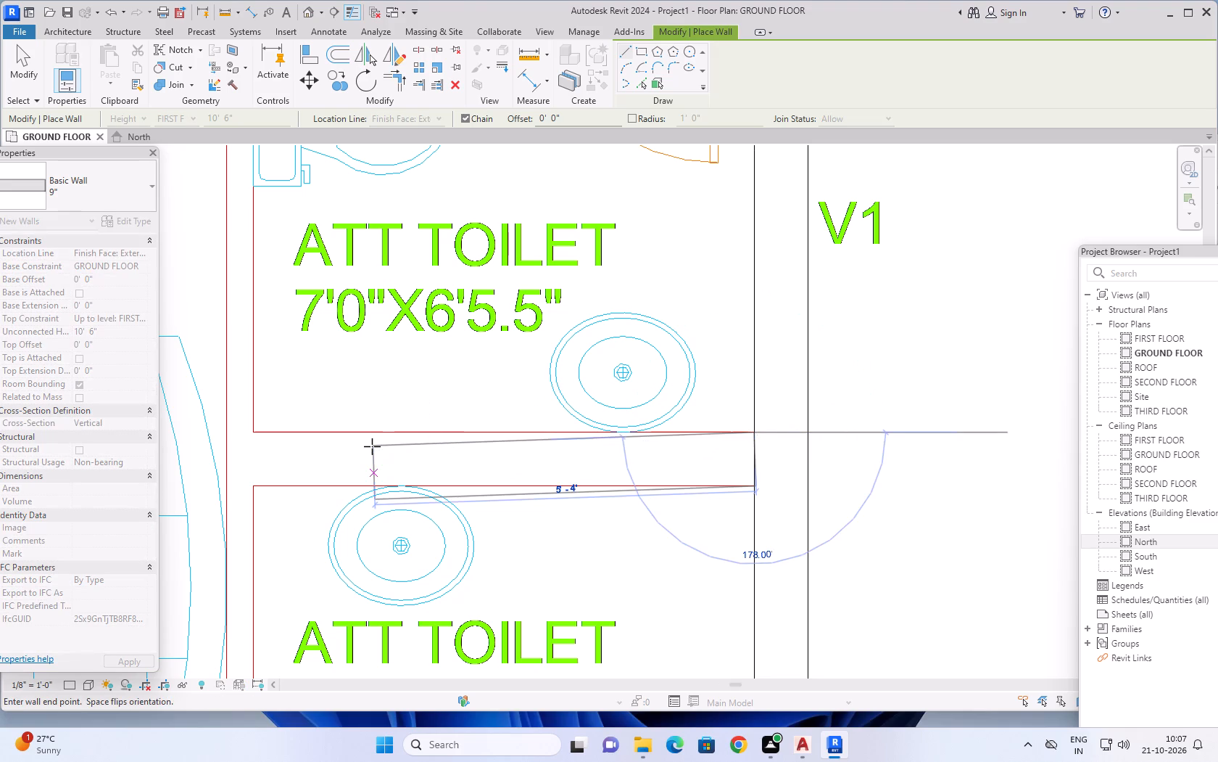
left_click(252, 430)
scroll(563, 487, "down", 6)
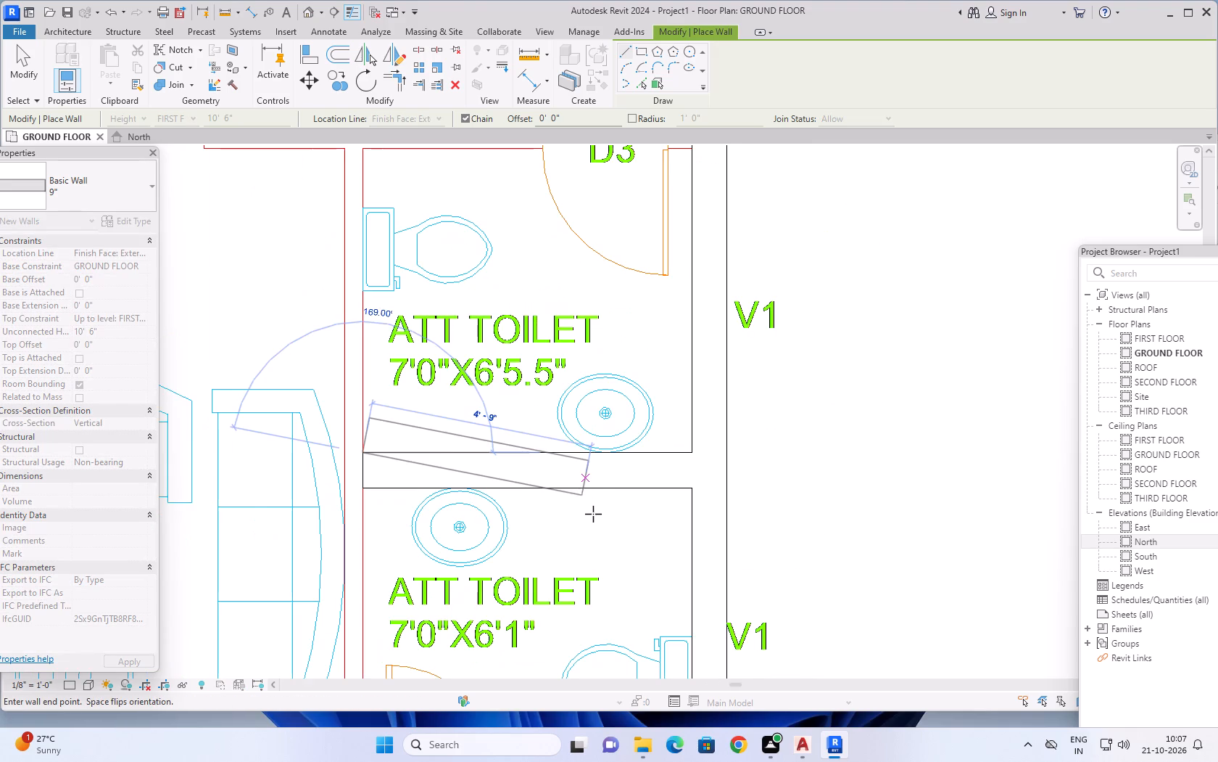
scroll(597, 522, "down", 8)
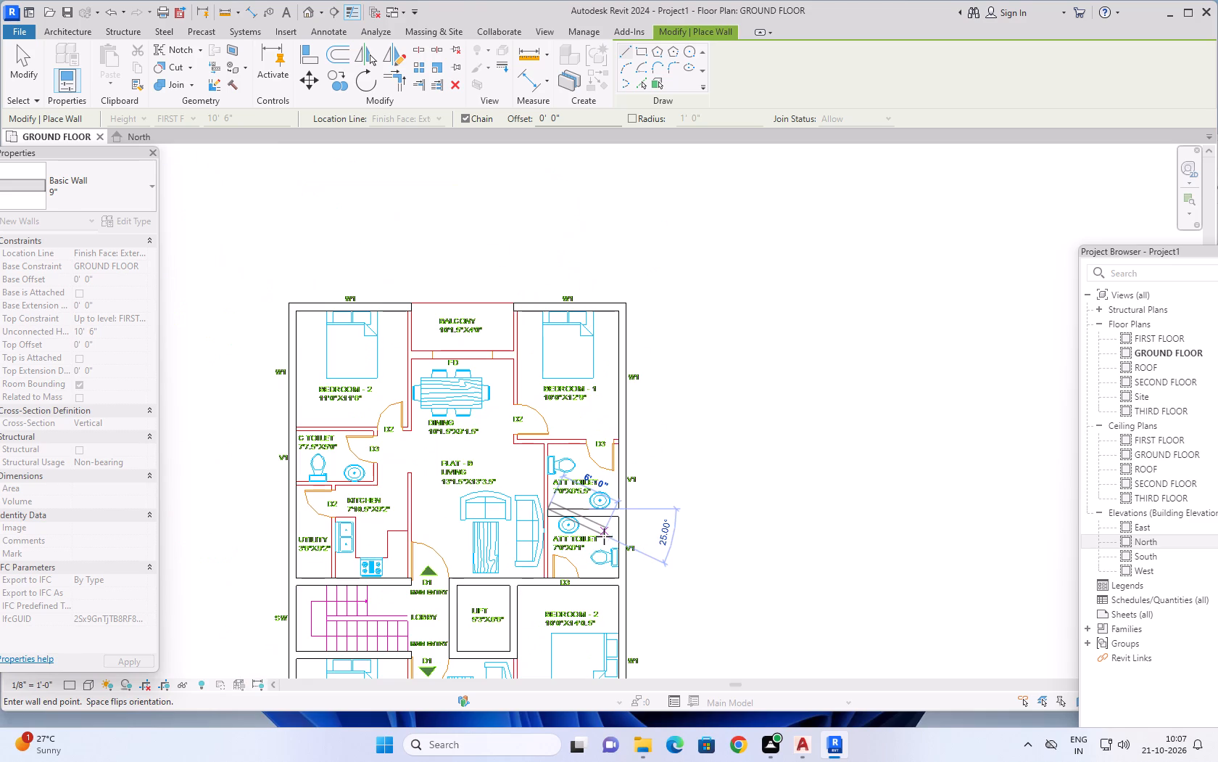
middle_click_drag(600, 536, 721, 503)
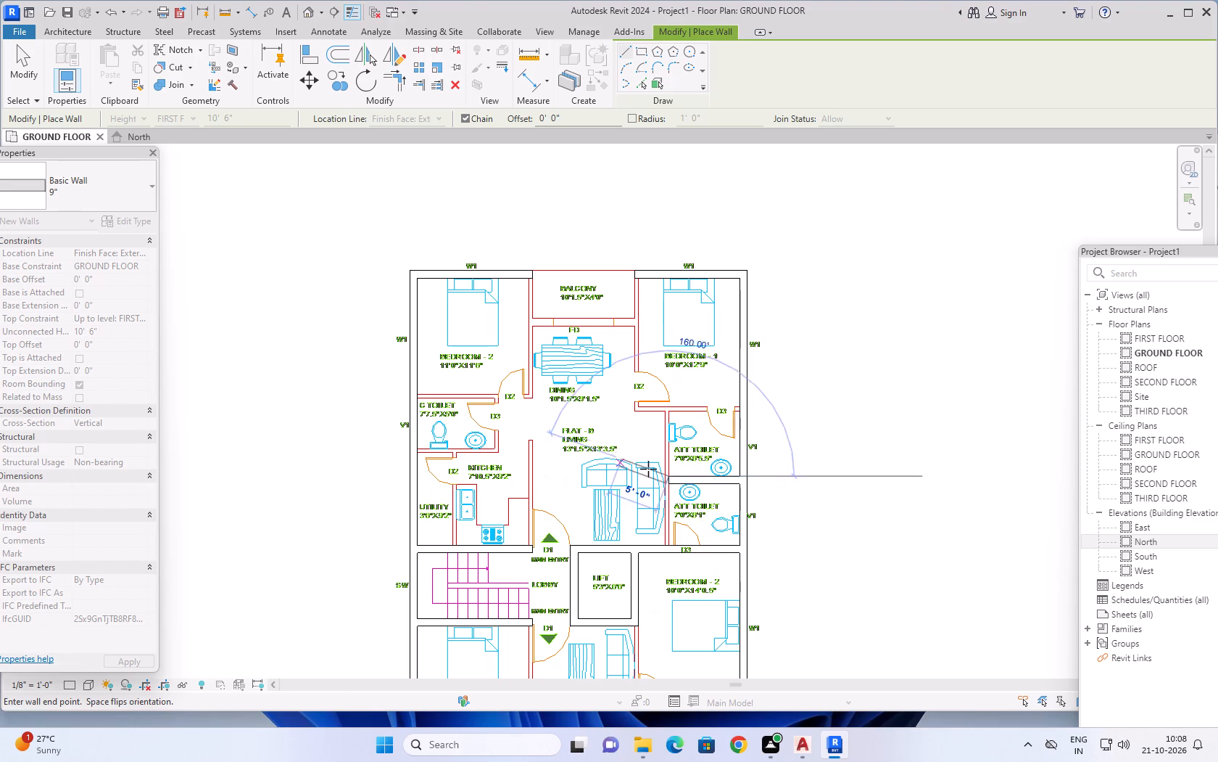
key("Escape")
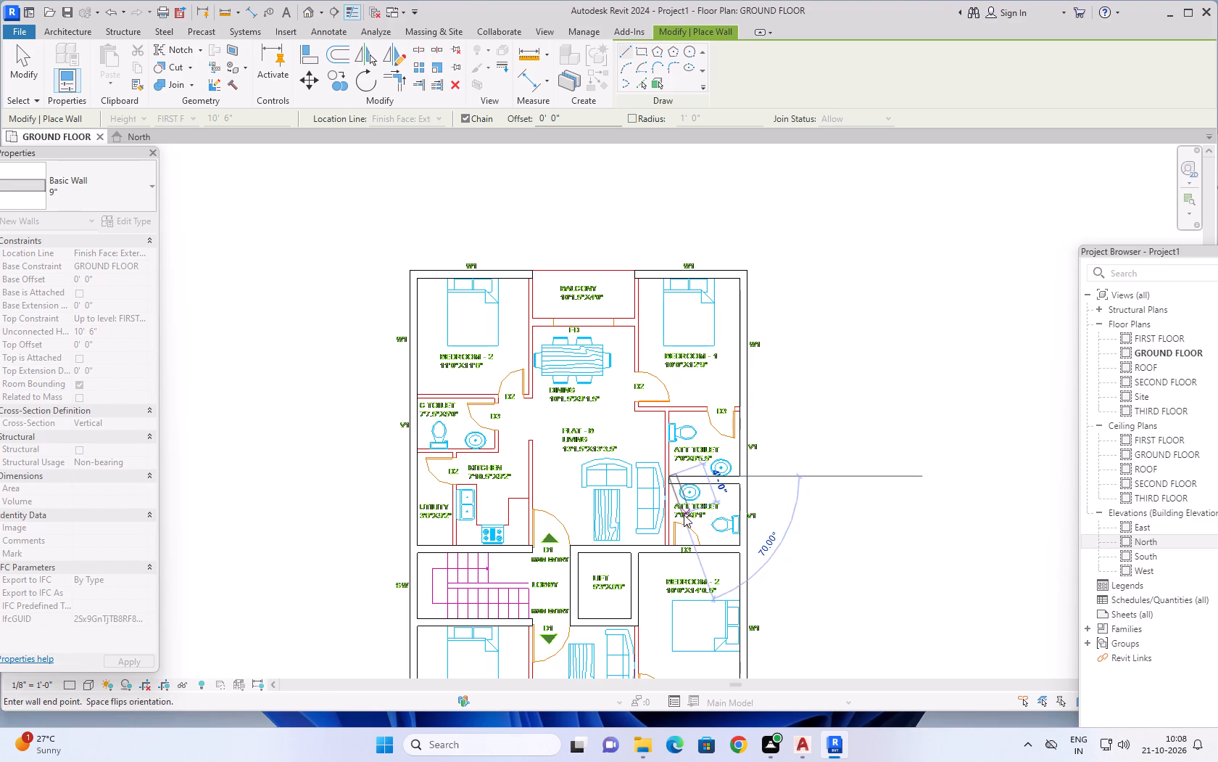
Draw a 9" wall 10' 1 1/2" long between Flat-A's Dining and the Balcony, along the DWG's balcony-side line.
scroll(755, 466, "down", 1)
scroll(824, 526, "down", 1)
middle_click_drag(821, 542, 774, 325)
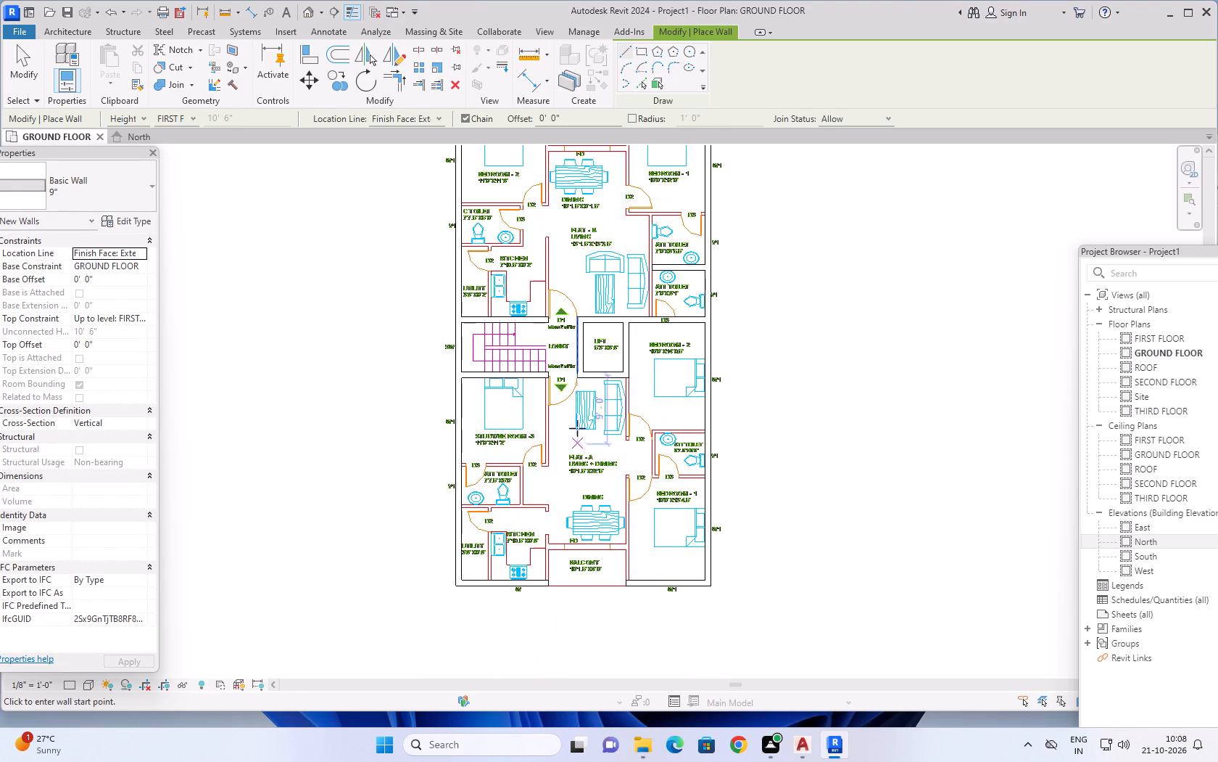
scroll(538, 551, "up", 5)
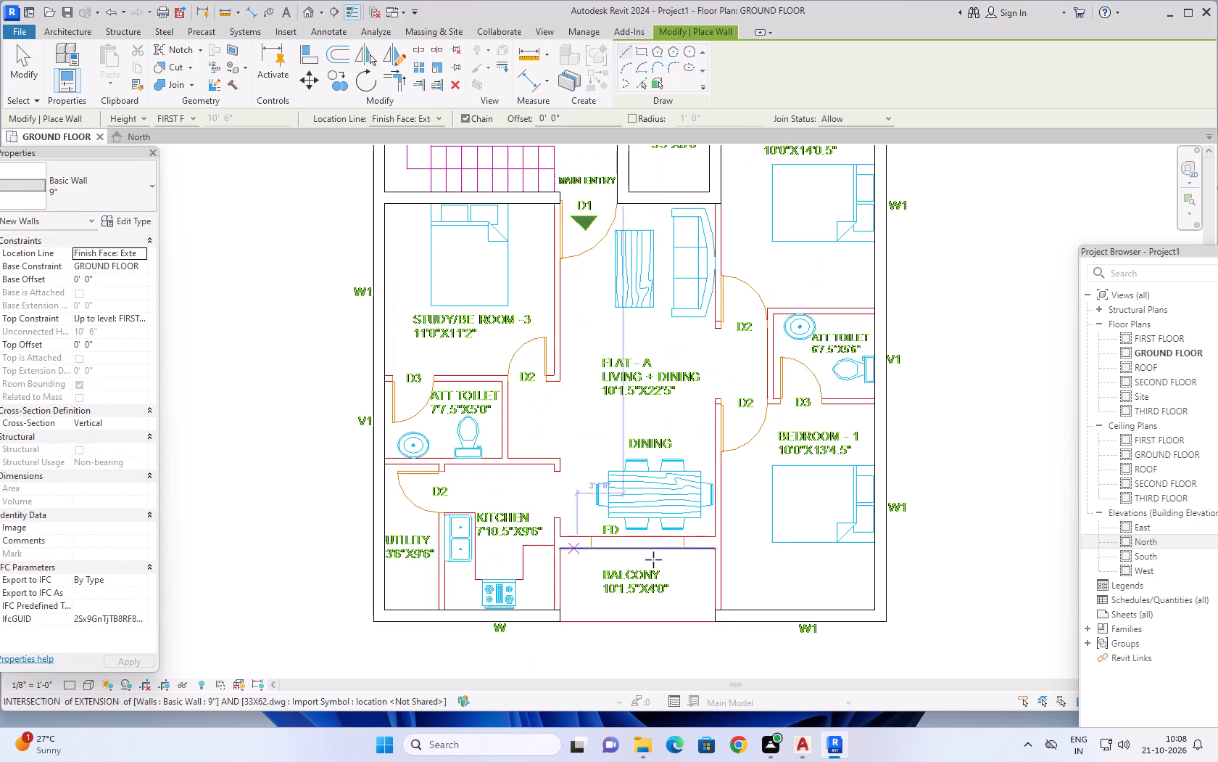
scroll(672, 564, "up", 8)
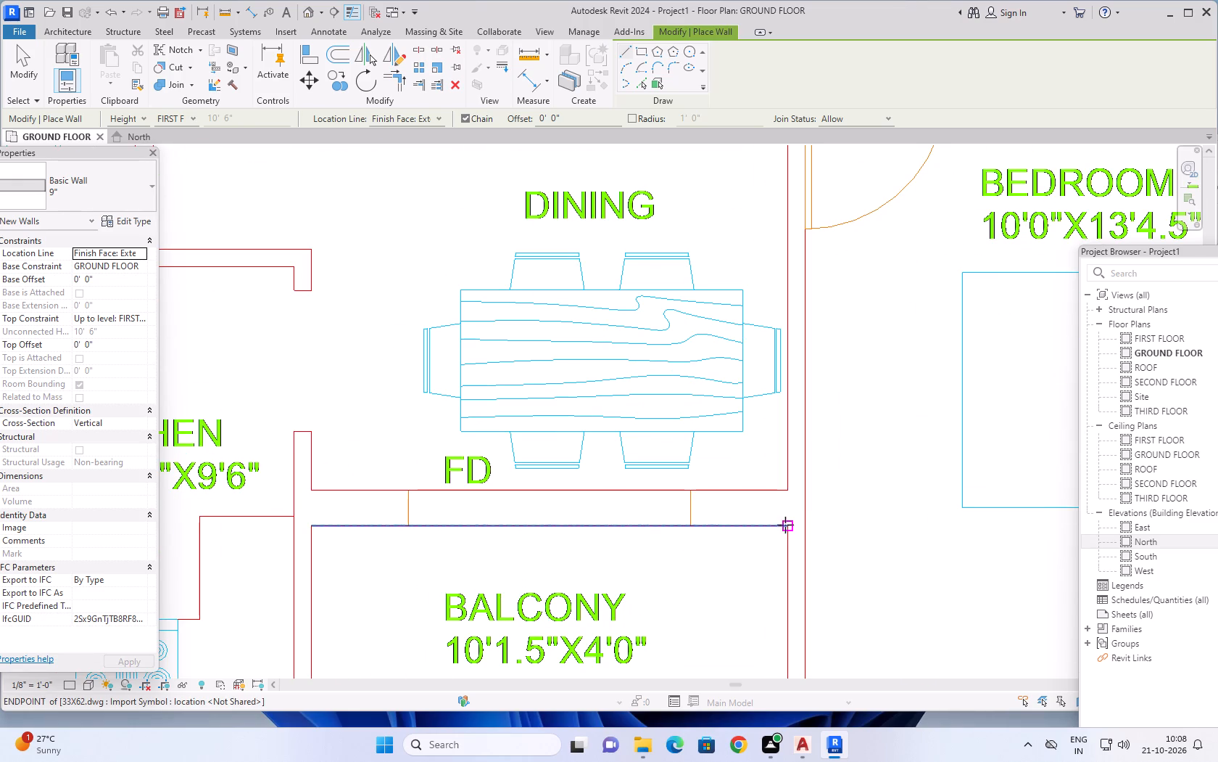
left_click(786, 524)
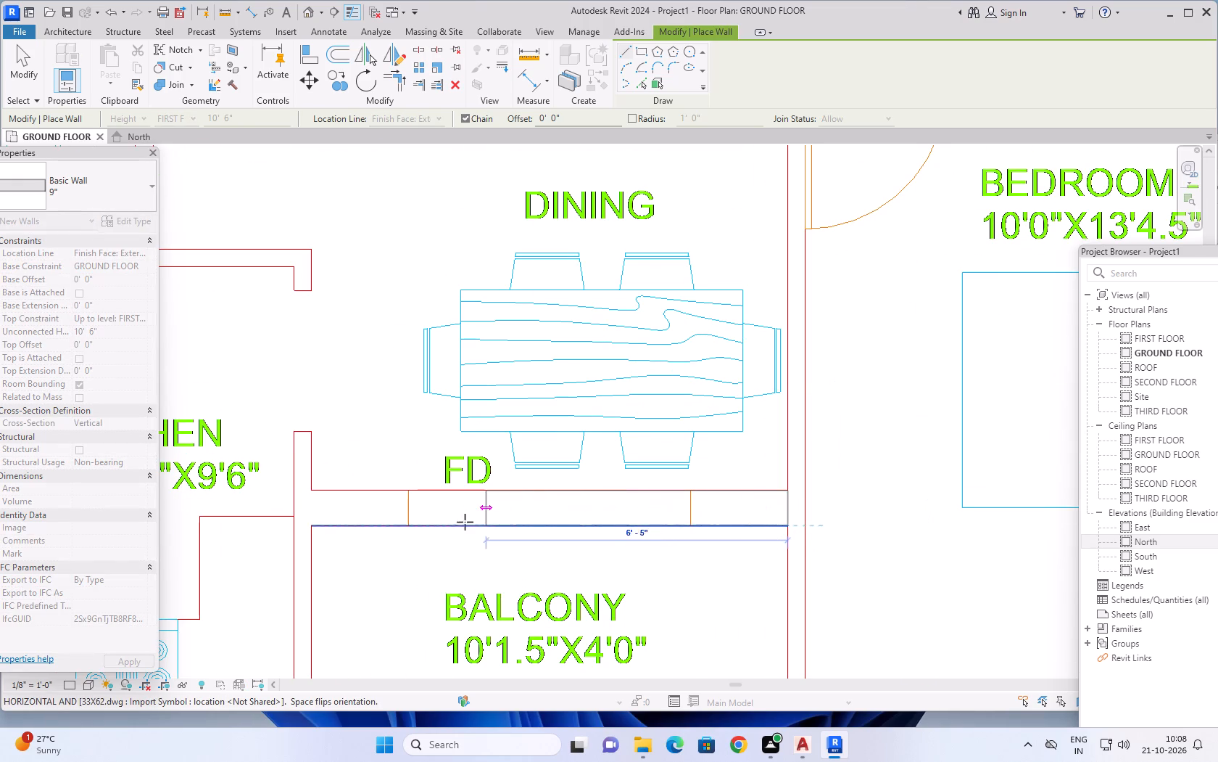
left_click(313, 524)
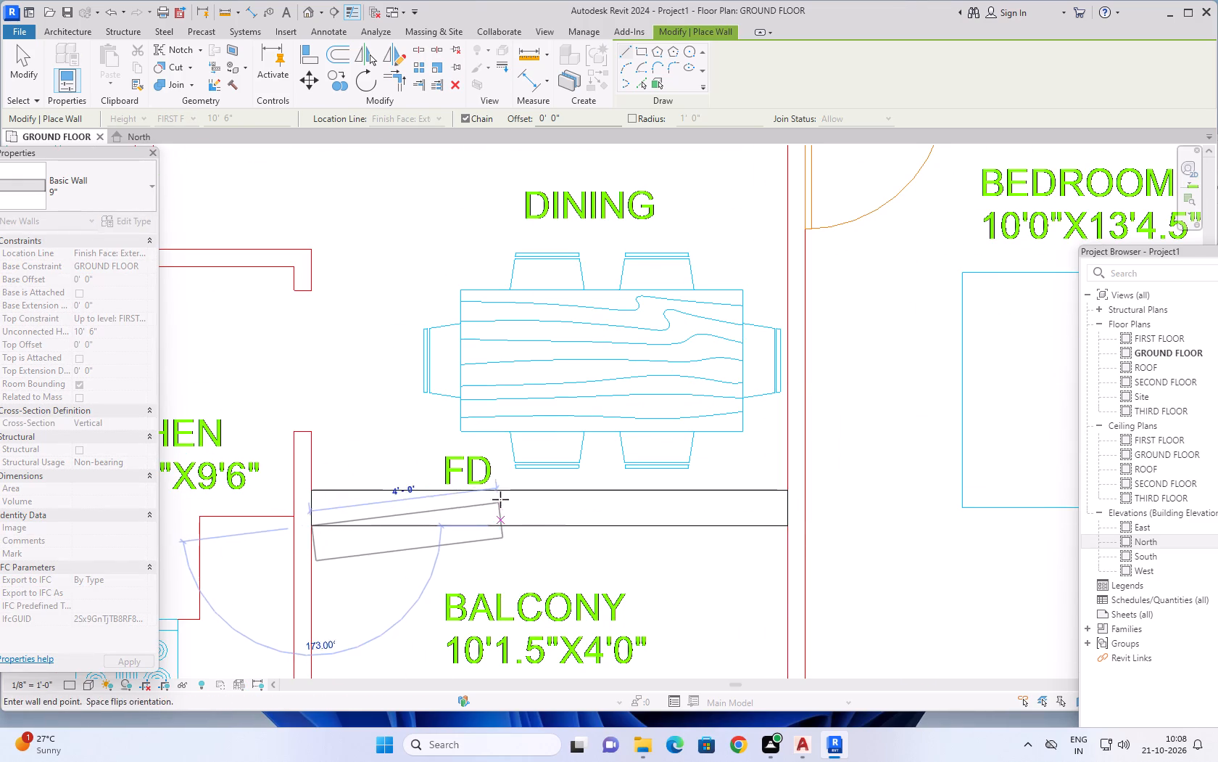
key("Escape")
Draw a 9" wall 10' 1 1/2" long between Flat-B's Balcony and Dining, along the DWG's dining-side line.
scroll(418, 451, "down", 11)
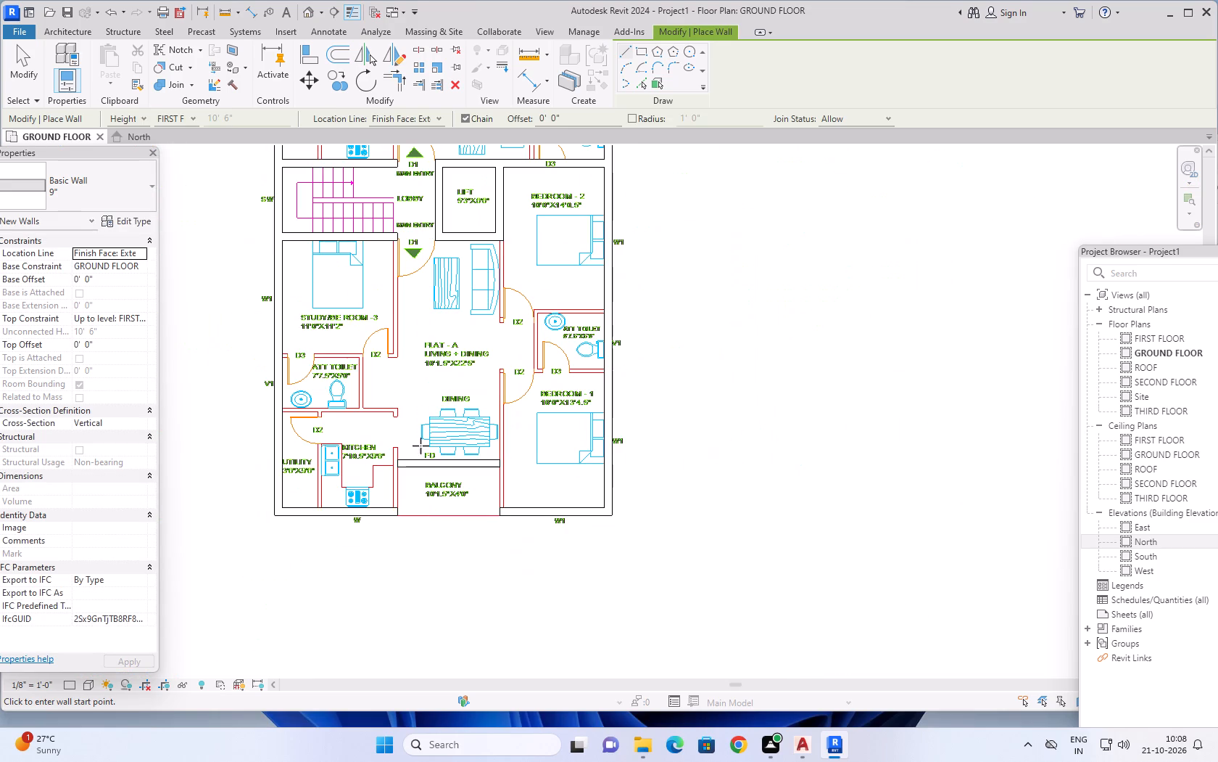
middle_click_drag(415, 395, 449, 640)
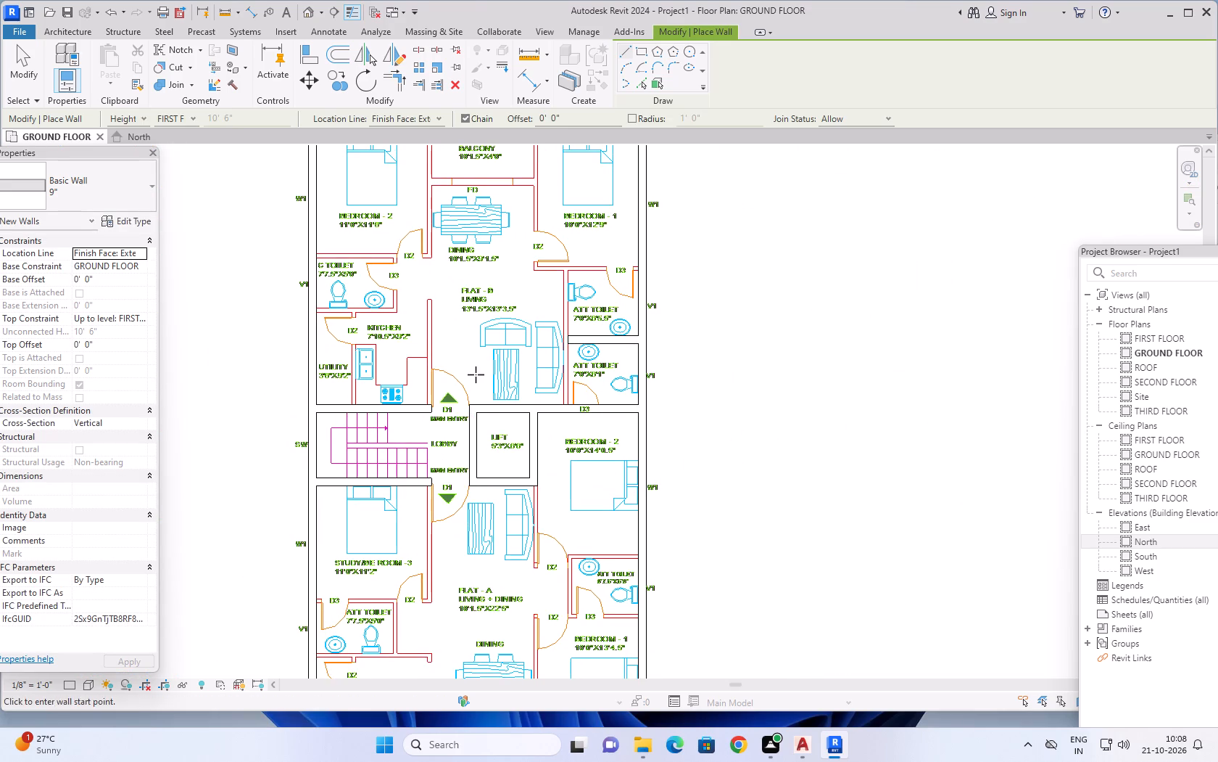
middle_click_drag(470, 359, 464, 650)
scroll(434, 475, "up", 4)
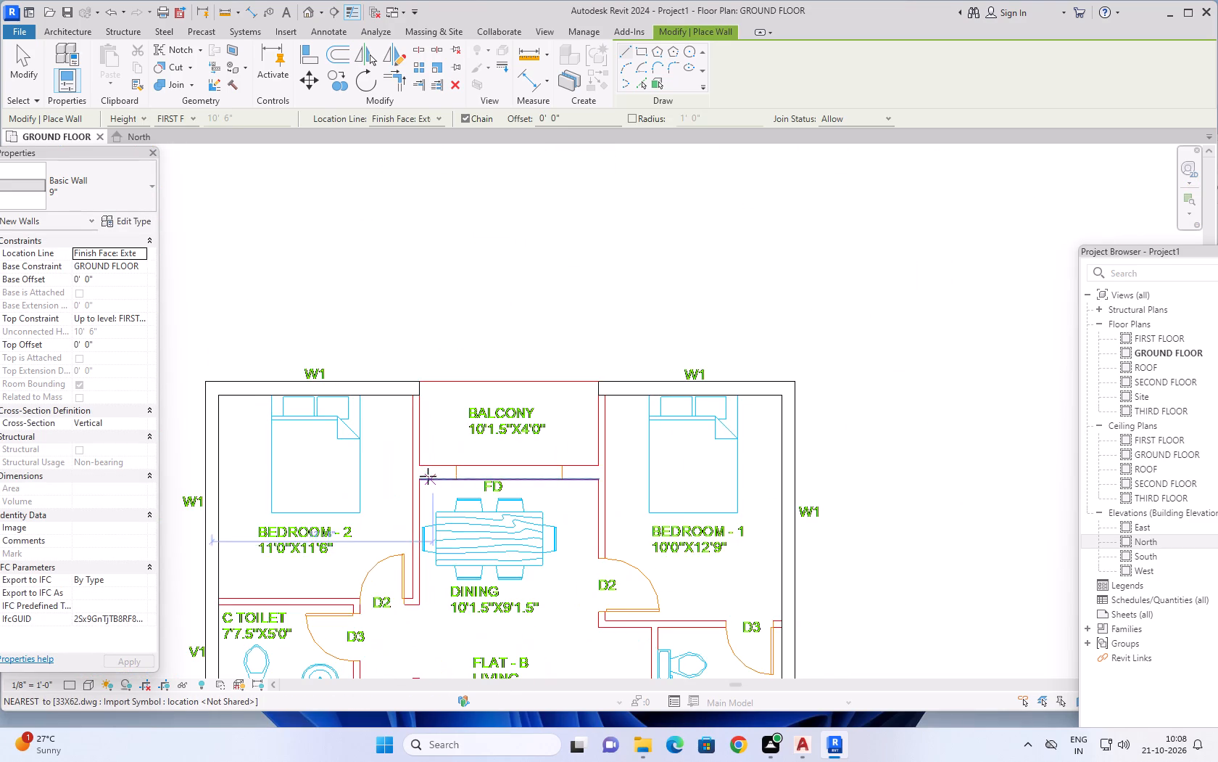
scroll(428, 476, "up", 5)
left_click(410, 482)
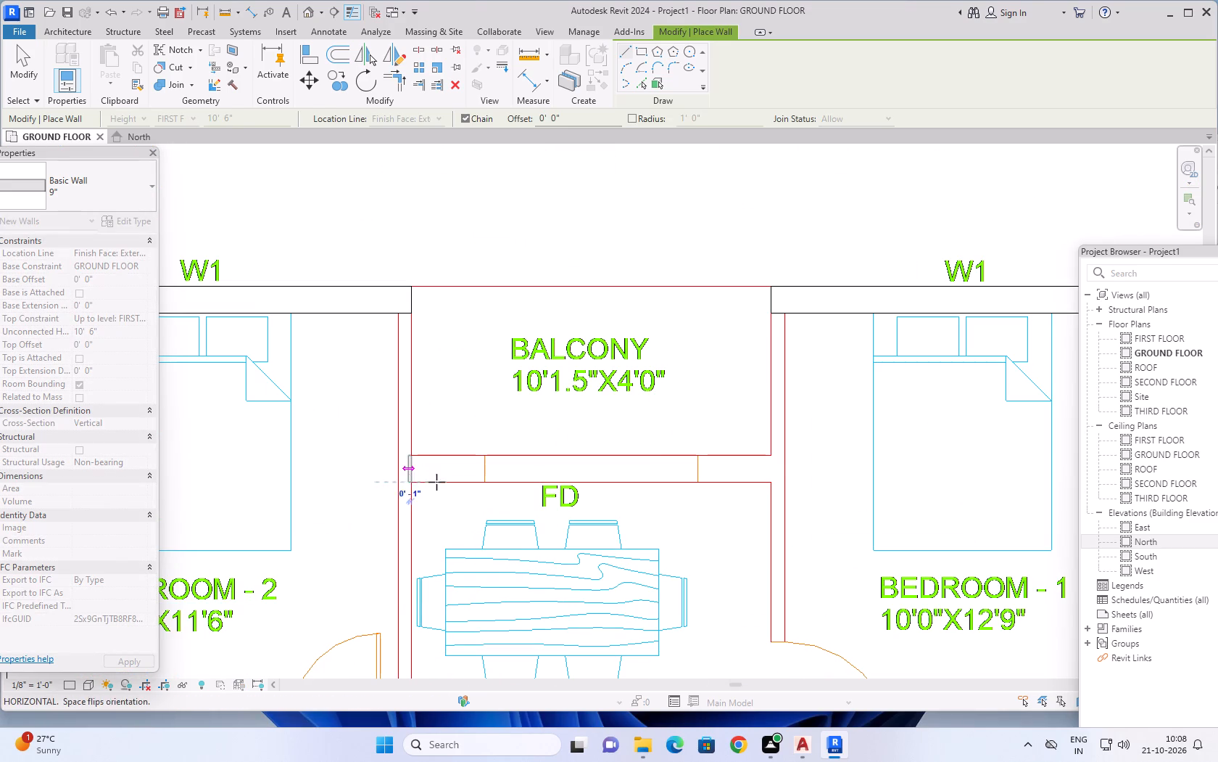
key("space")
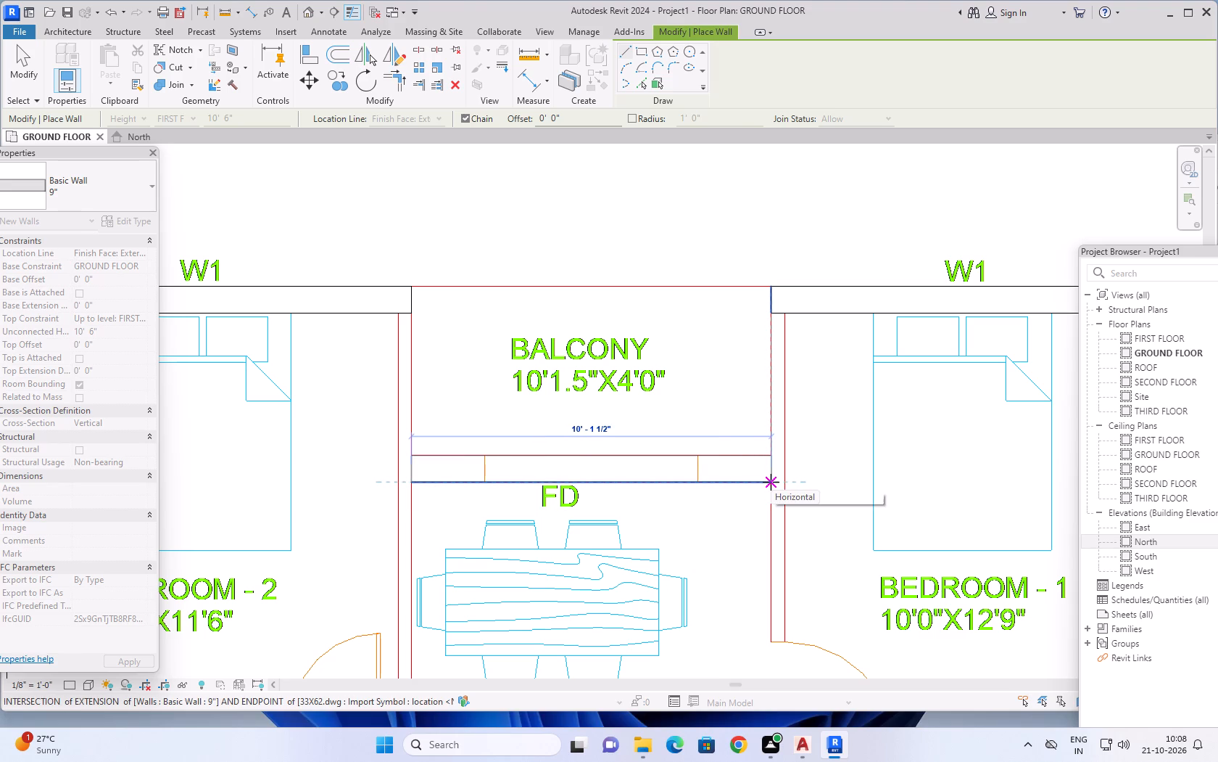
left_click(771, 482)
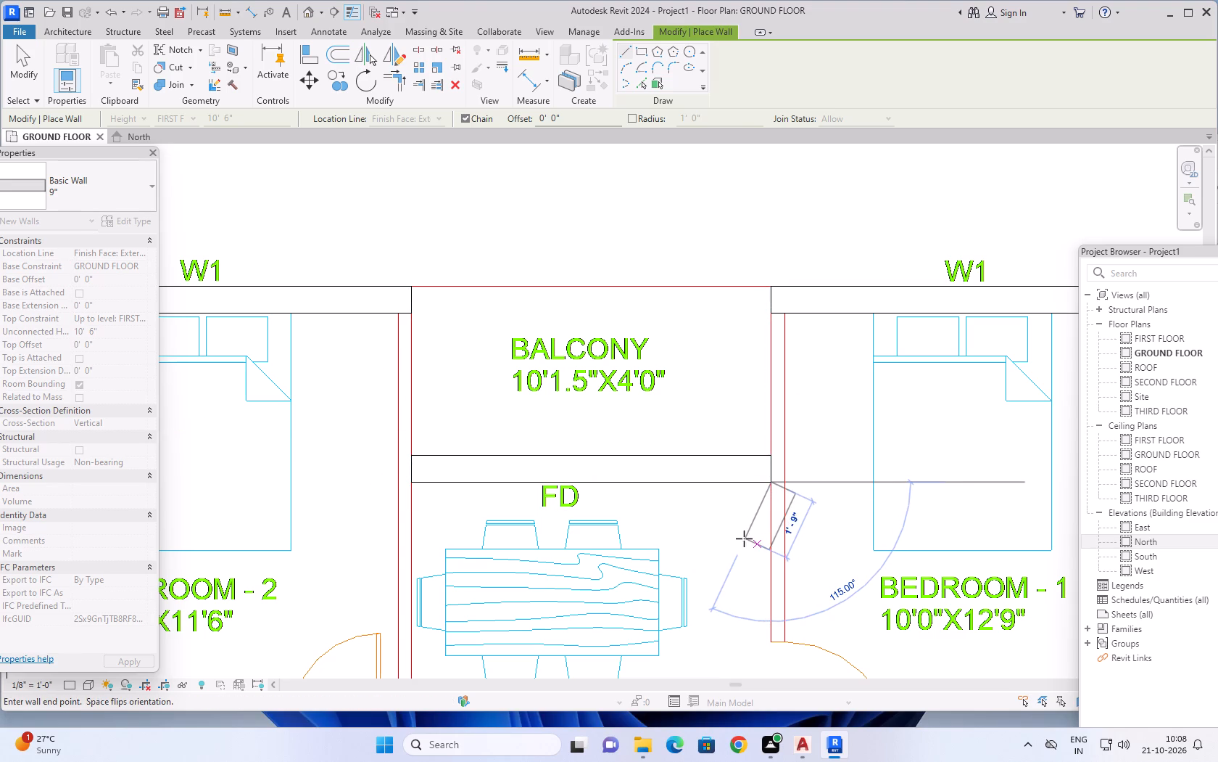
key("Escape")
Review the whole ground-floor plan, comparing the 9" walls drawn with the wall lines of the linked DWG.
scroll(740, 534, "down", 5)
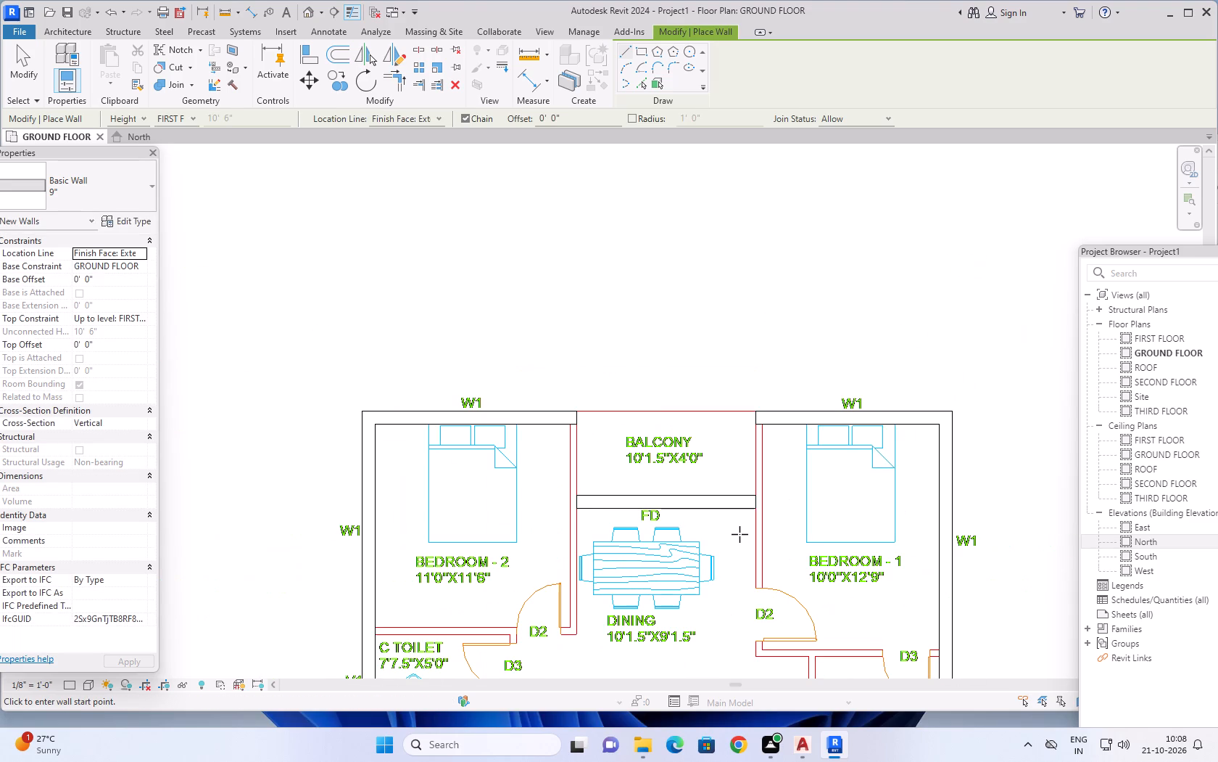
scroll(739, 534, "down", 2)
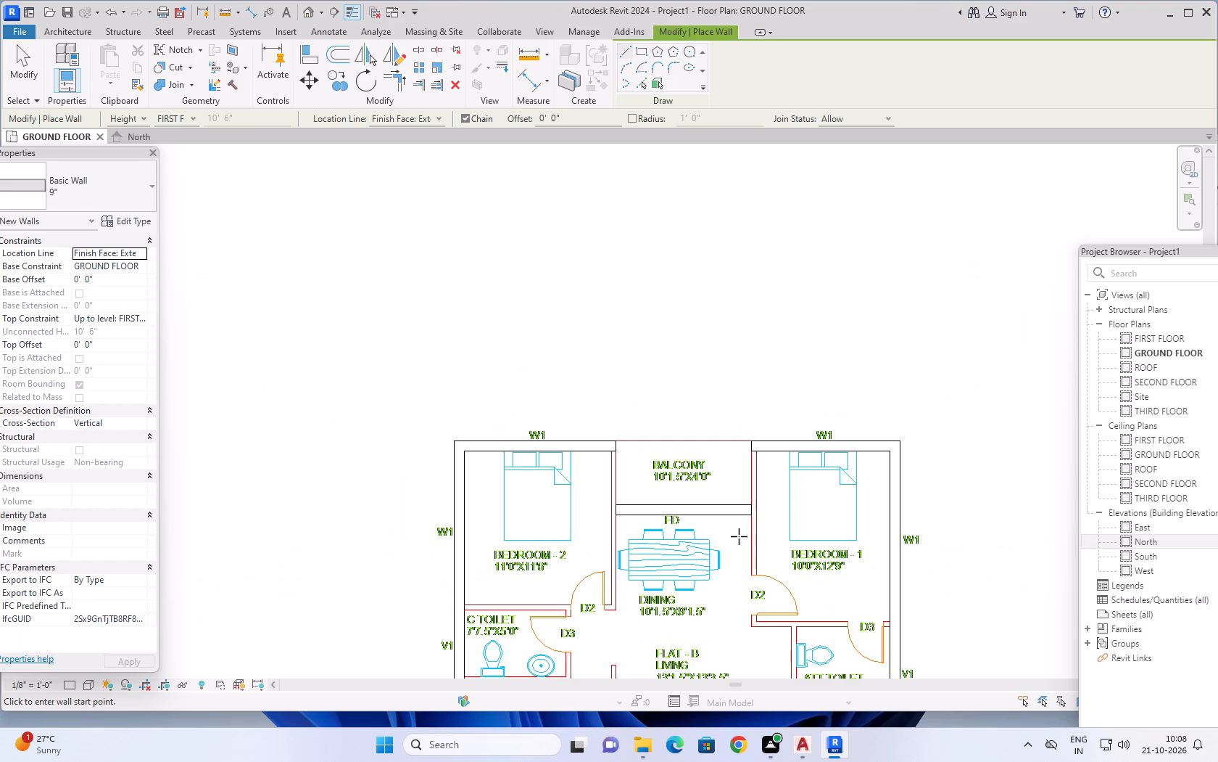
scroll(723, 303, "down", 3)
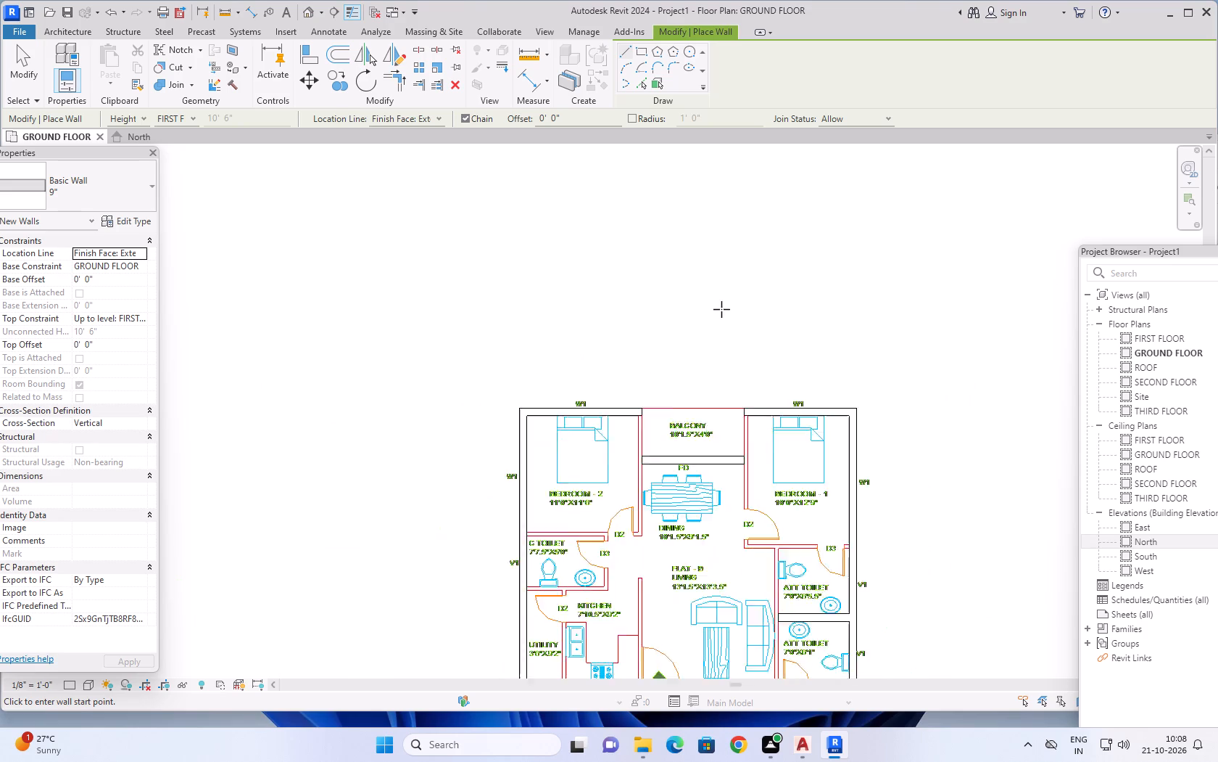
scroll(723, 308, "down", 2)
middle_click_drag(743, 320, 589, 270)
middle_click_drag(758, 453, 756, 451)
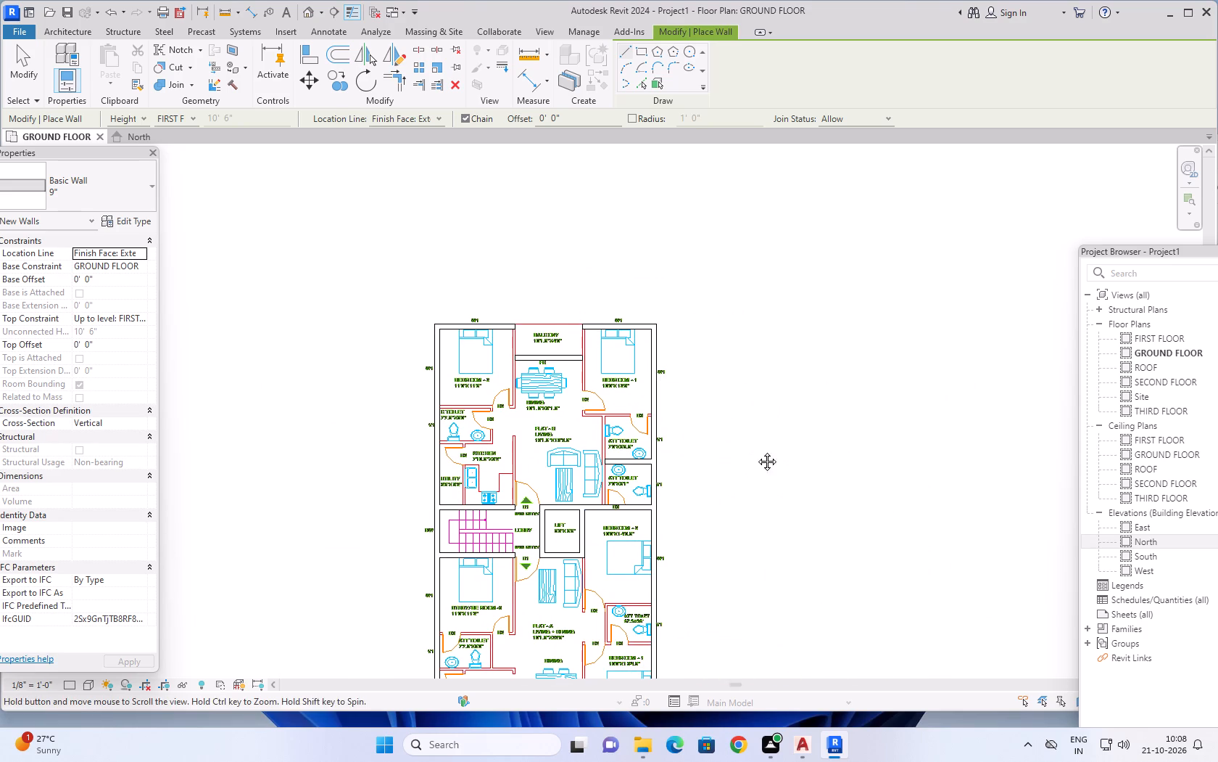
middle_click_drag(756, 451, 742, 403)
scroll(735, 402, "down", 1)
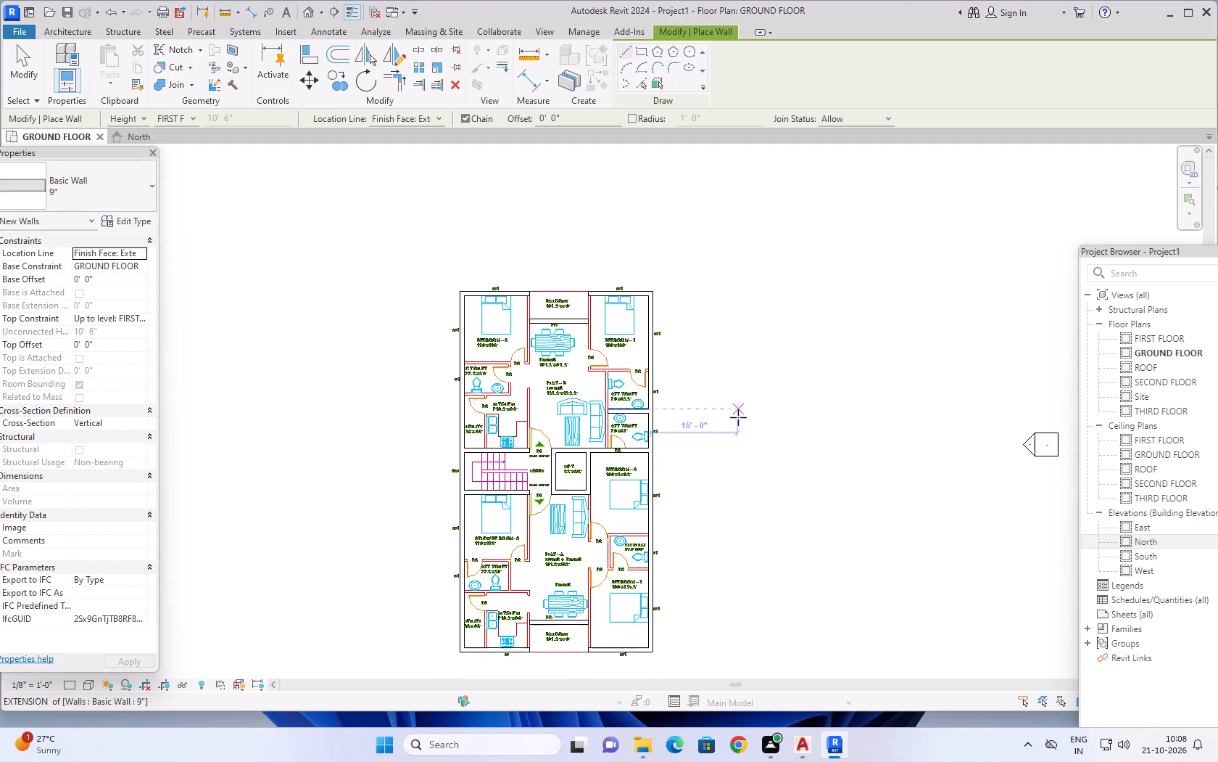
middle_click_drag(739, 429, 741, 384)
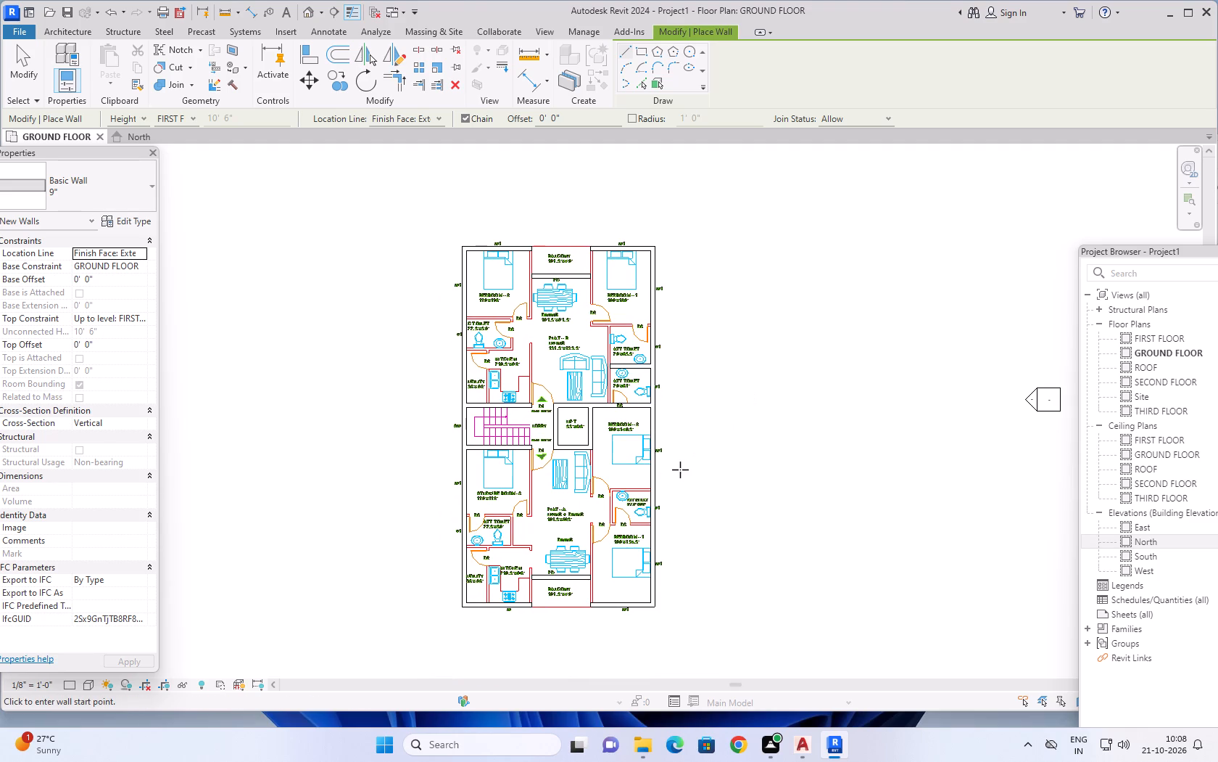
scroll(680, 498, "up", 5)
middle_click_drag(678, 481, 774, 461)
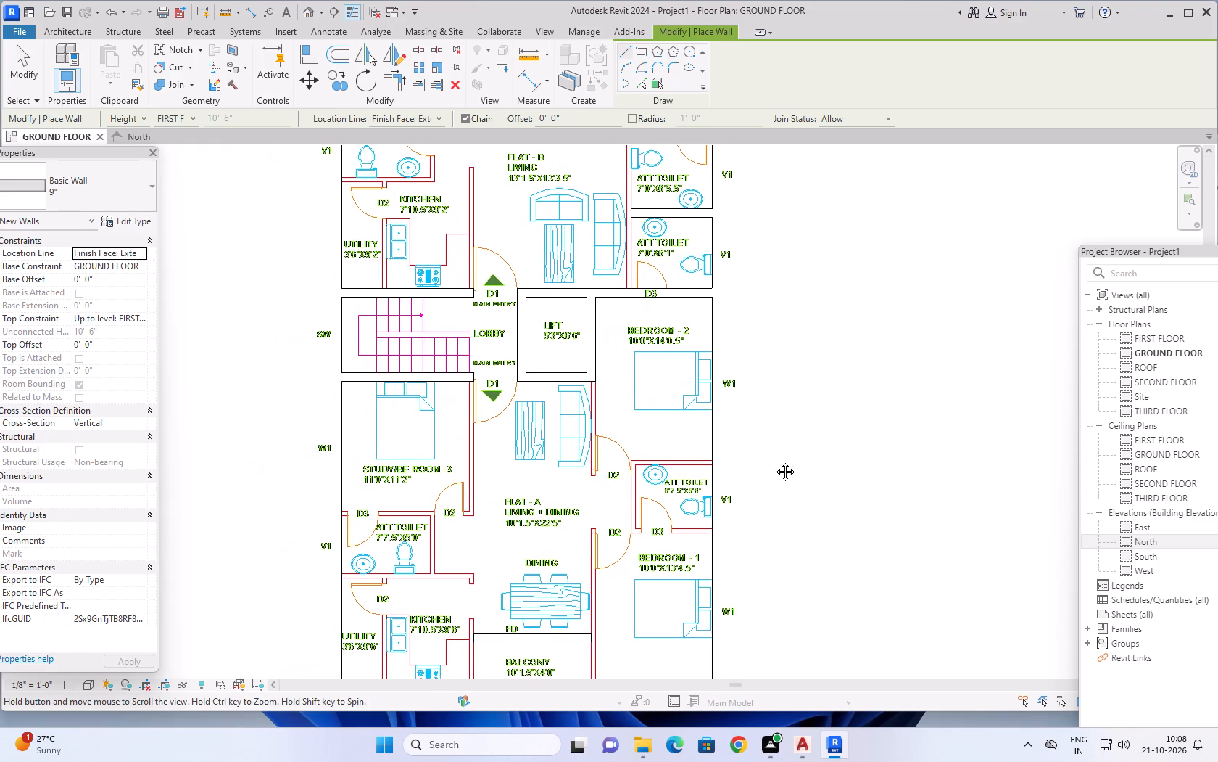
middle_click_drag(774, 461, 778, 462)
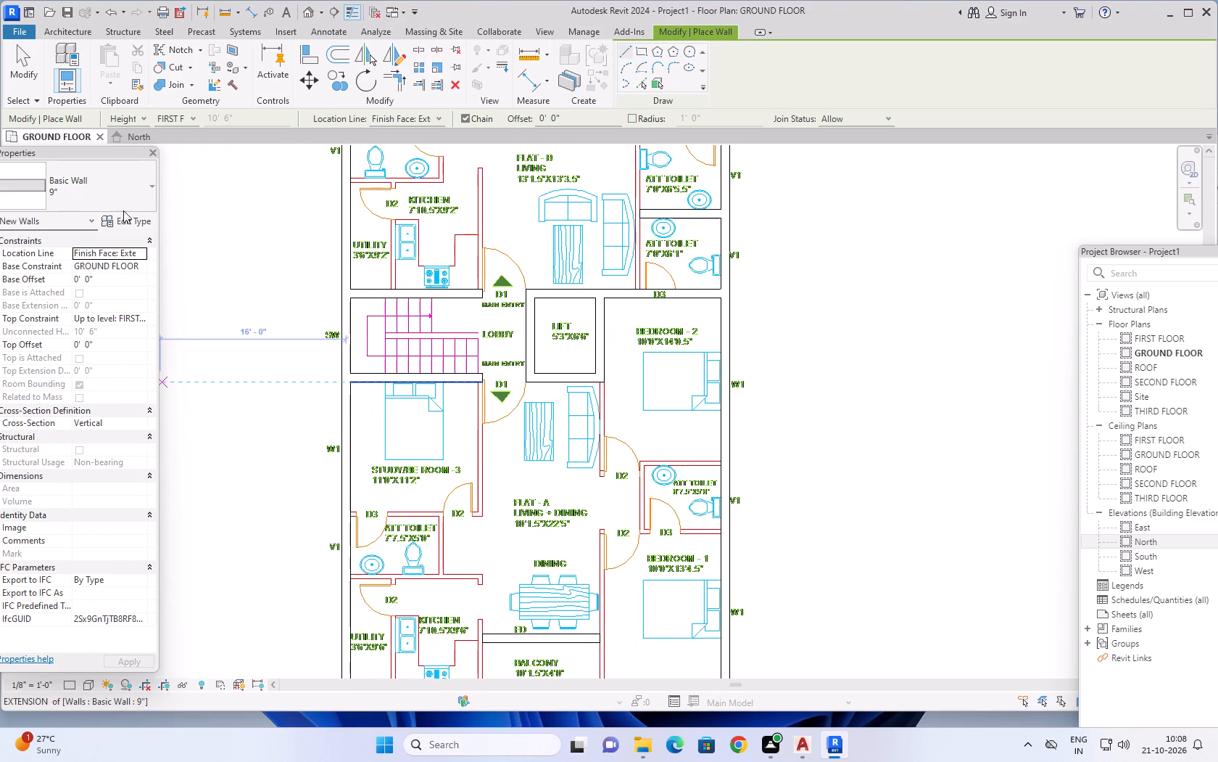
Duplicate the 9" Basic Wall type under the name 4.5".
left_click(124, 222)
left_click(936, 242)
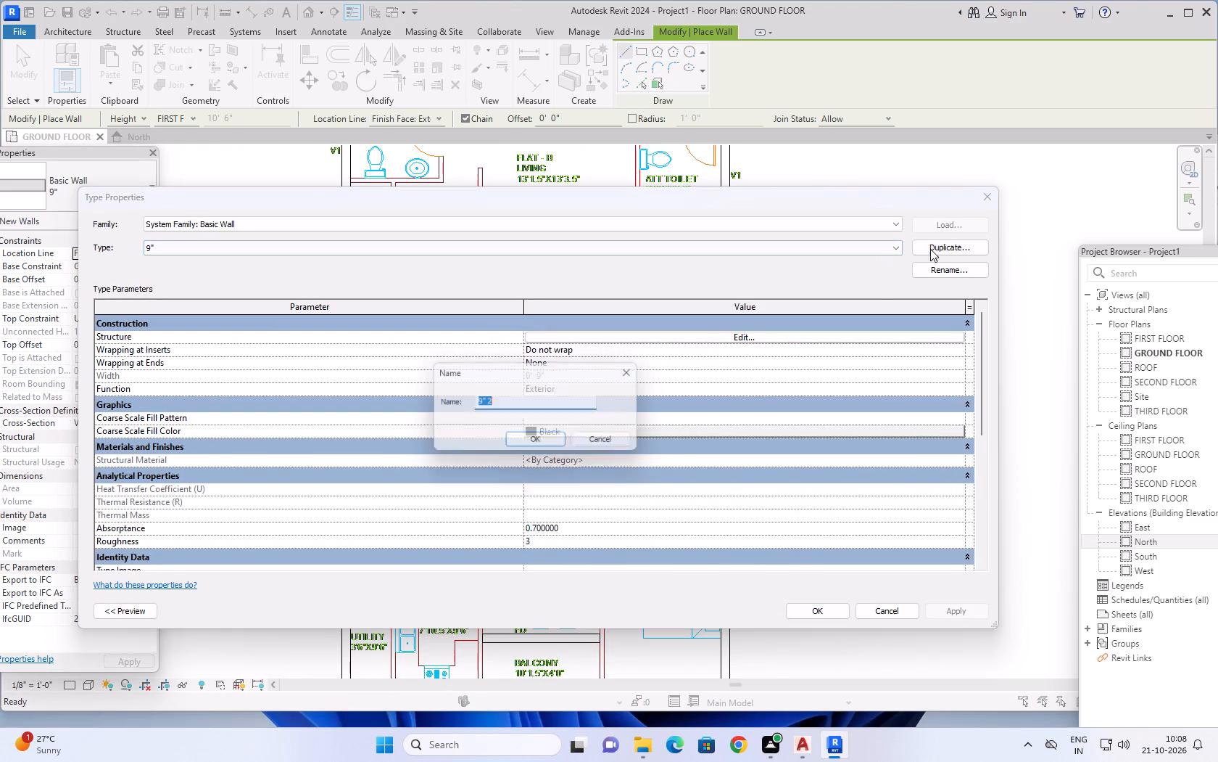
type("4.5")
key("shift+quotedbl")
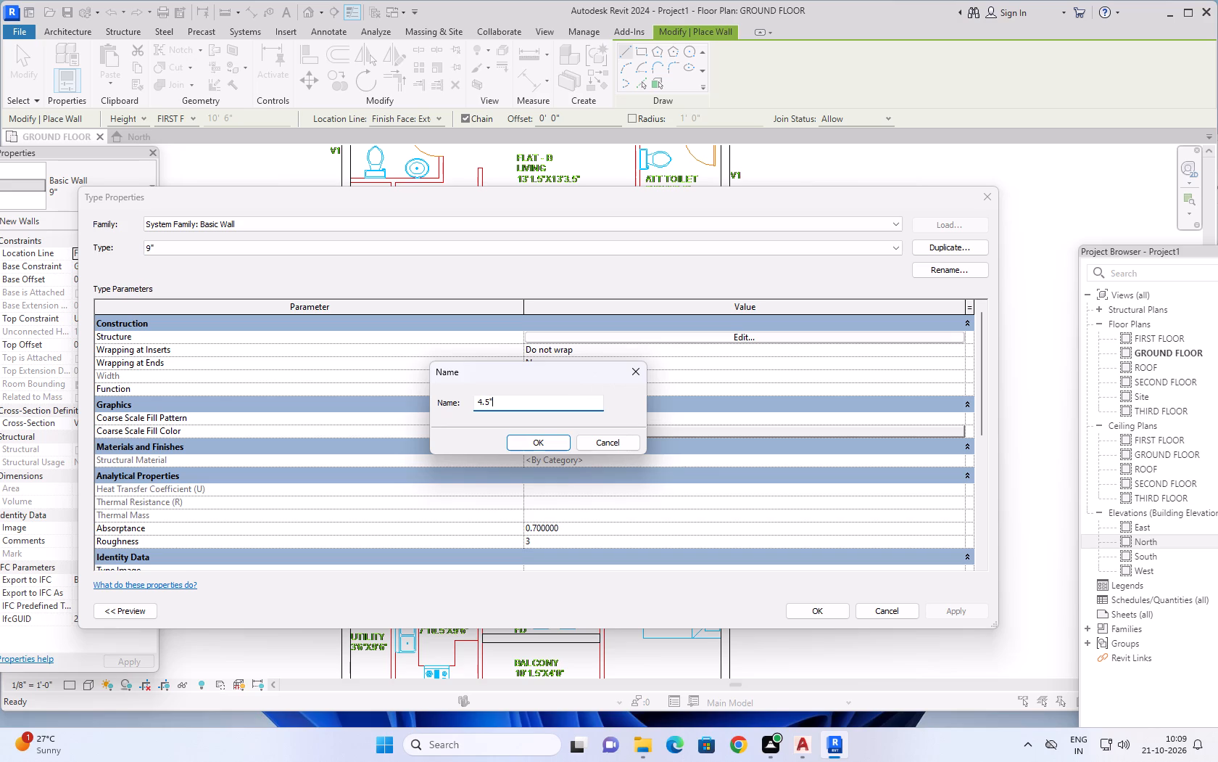
key("Return")
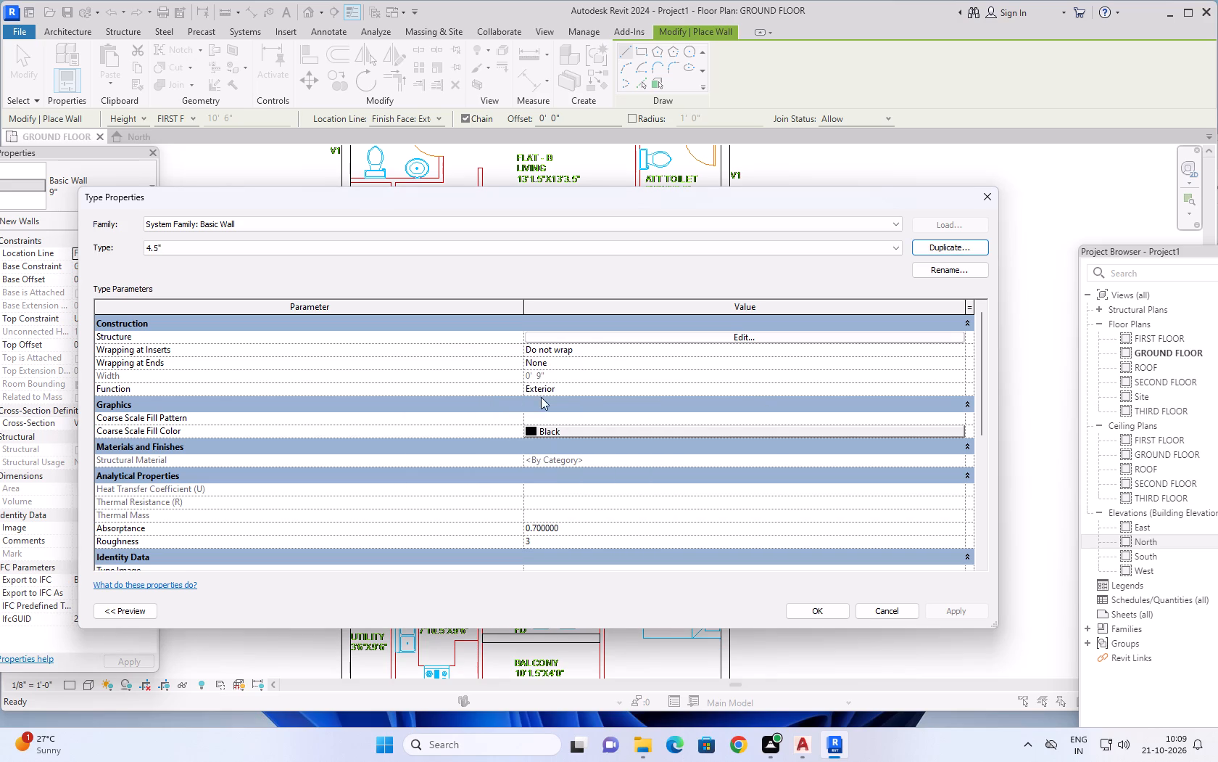
Set the structure layer thickness of the 4.5" wall type to 4.5" and apply the type for new walls.
left_click(656, 338)
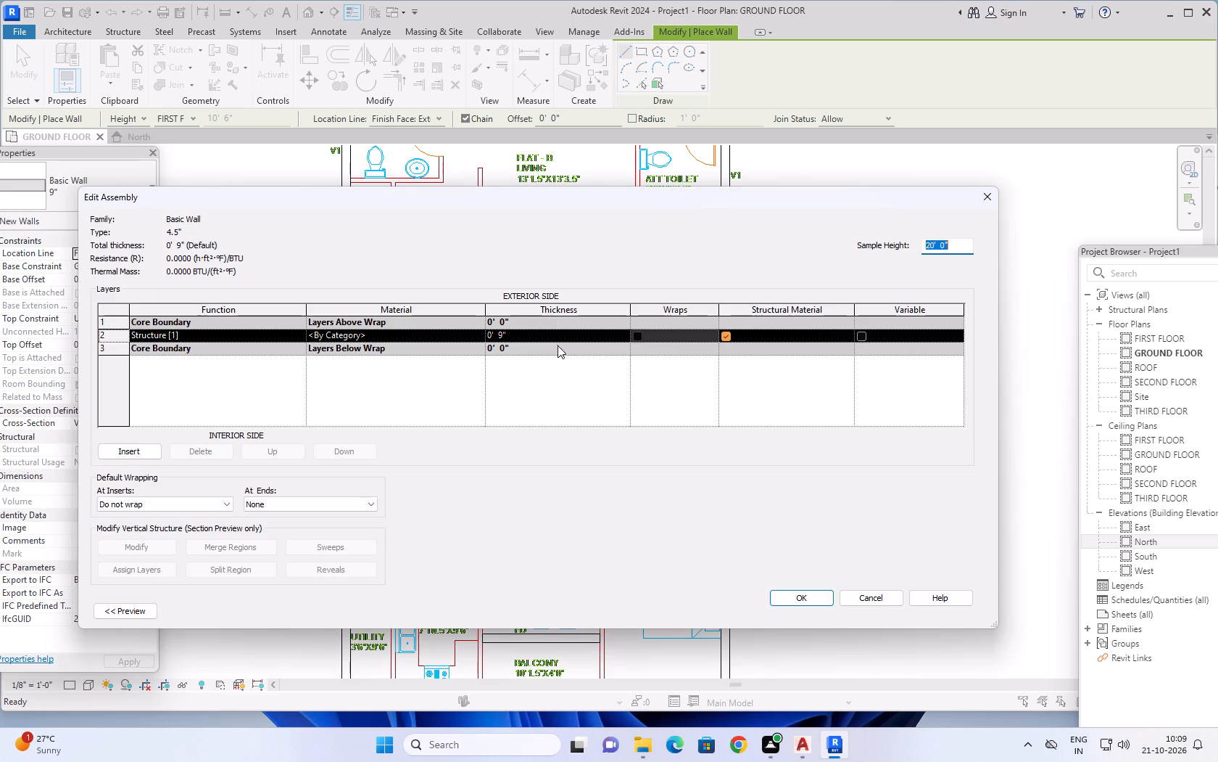
left_click(554, 337)
type("4.5")
key("shift+quotedbl")
key("Return")
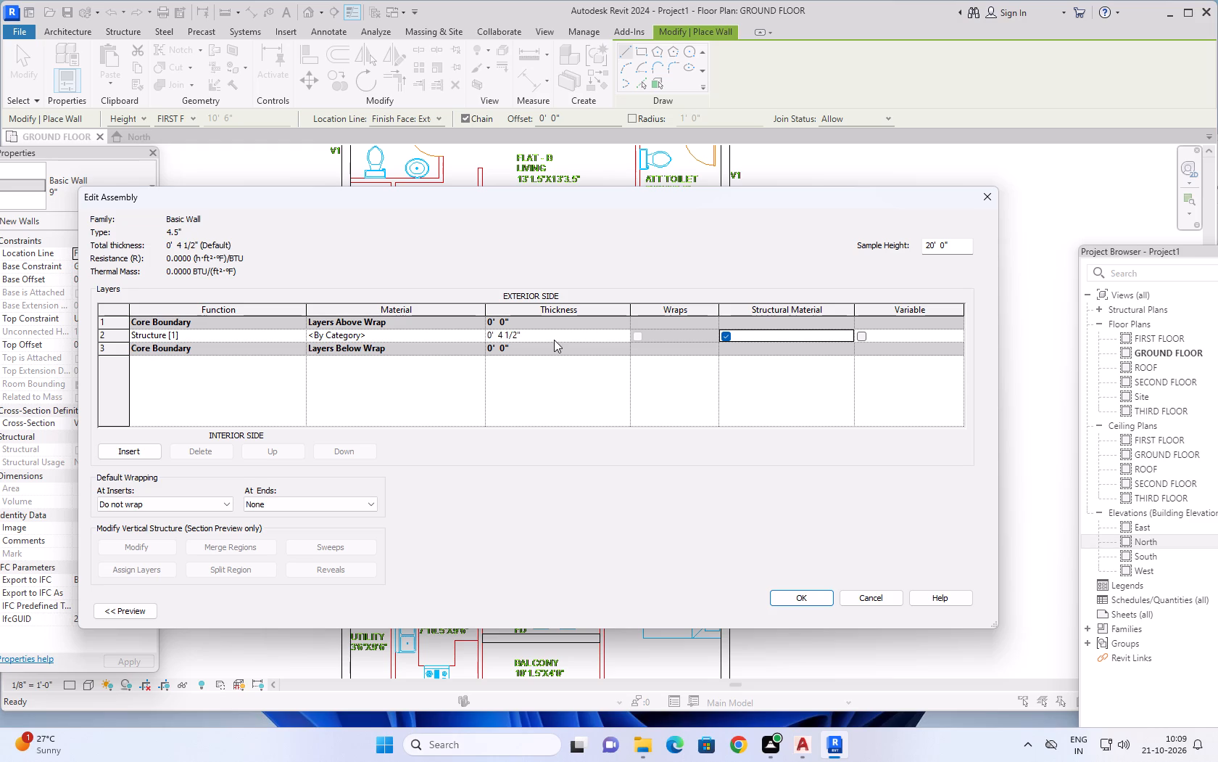
left_click(811, 593)
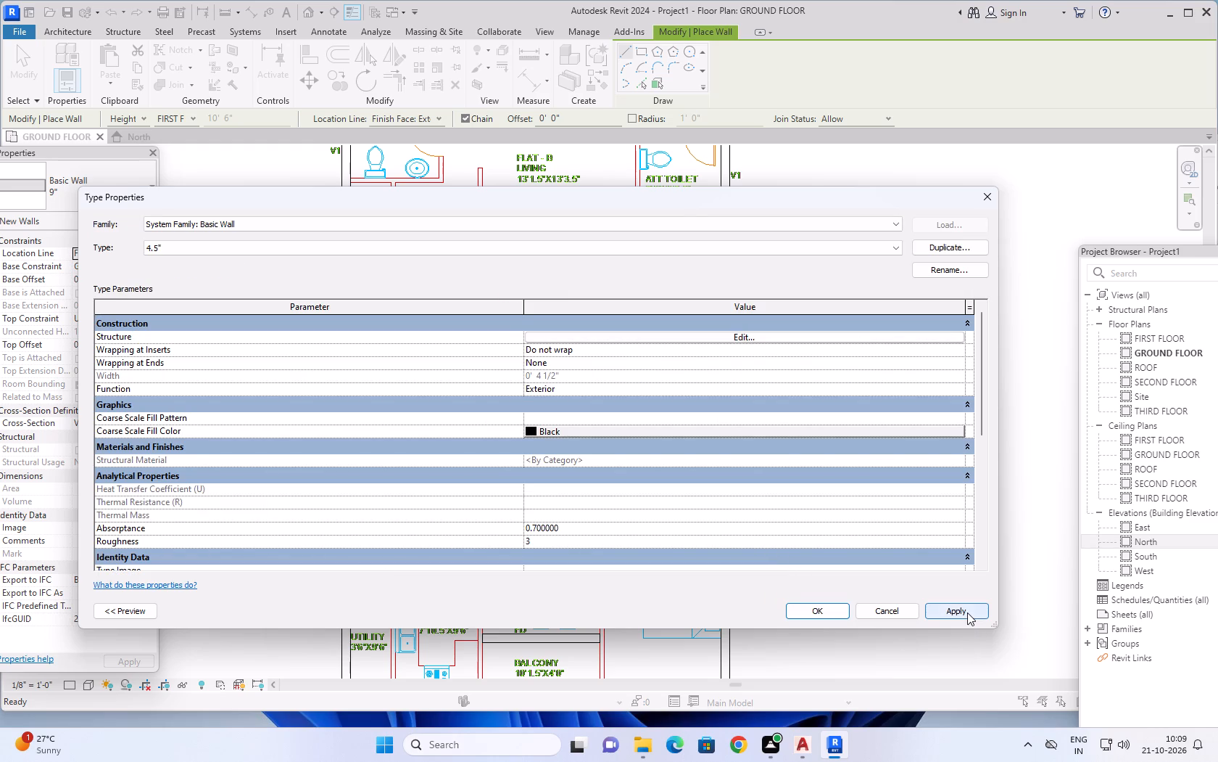
left_click(967, 613)
left_click(838, 610)
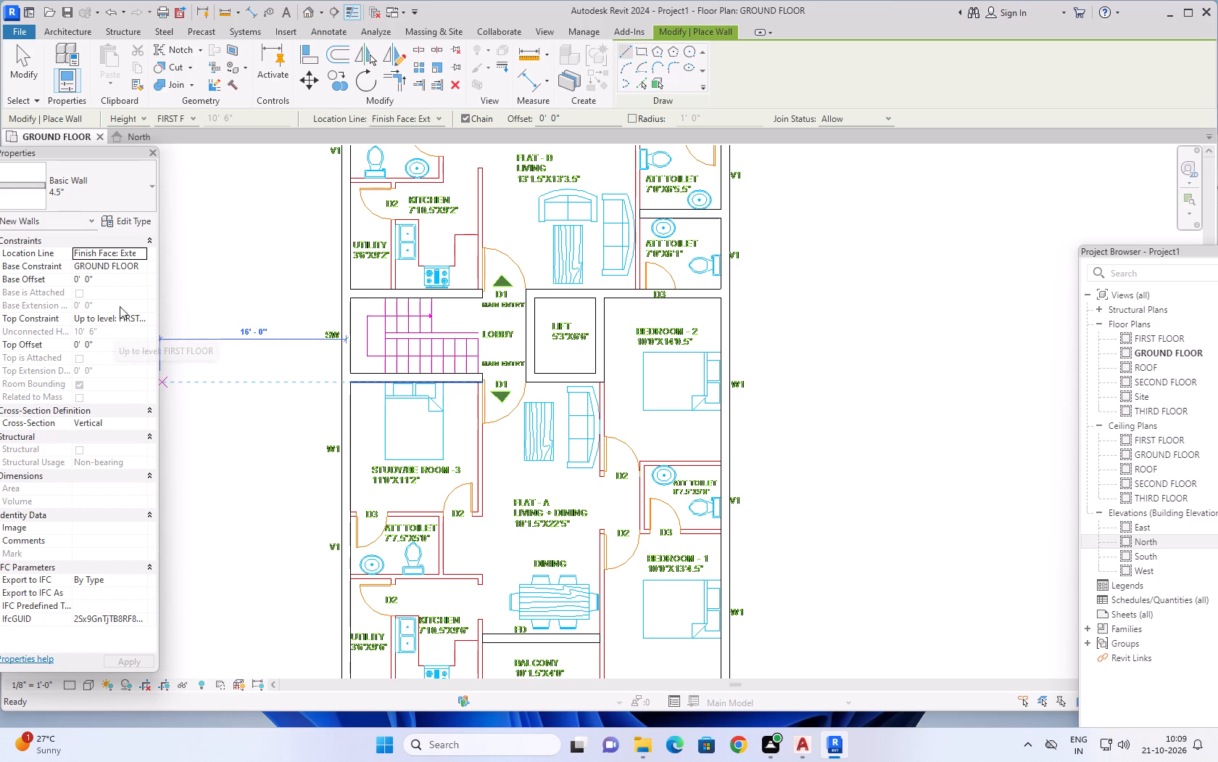
Draw a 4.5" wall 8' 0" long between Flat-B's C Toilet and Kitchen, from the exterior wall along the DWG's toilet-side line.
scroll(381, 231, "up", 5)
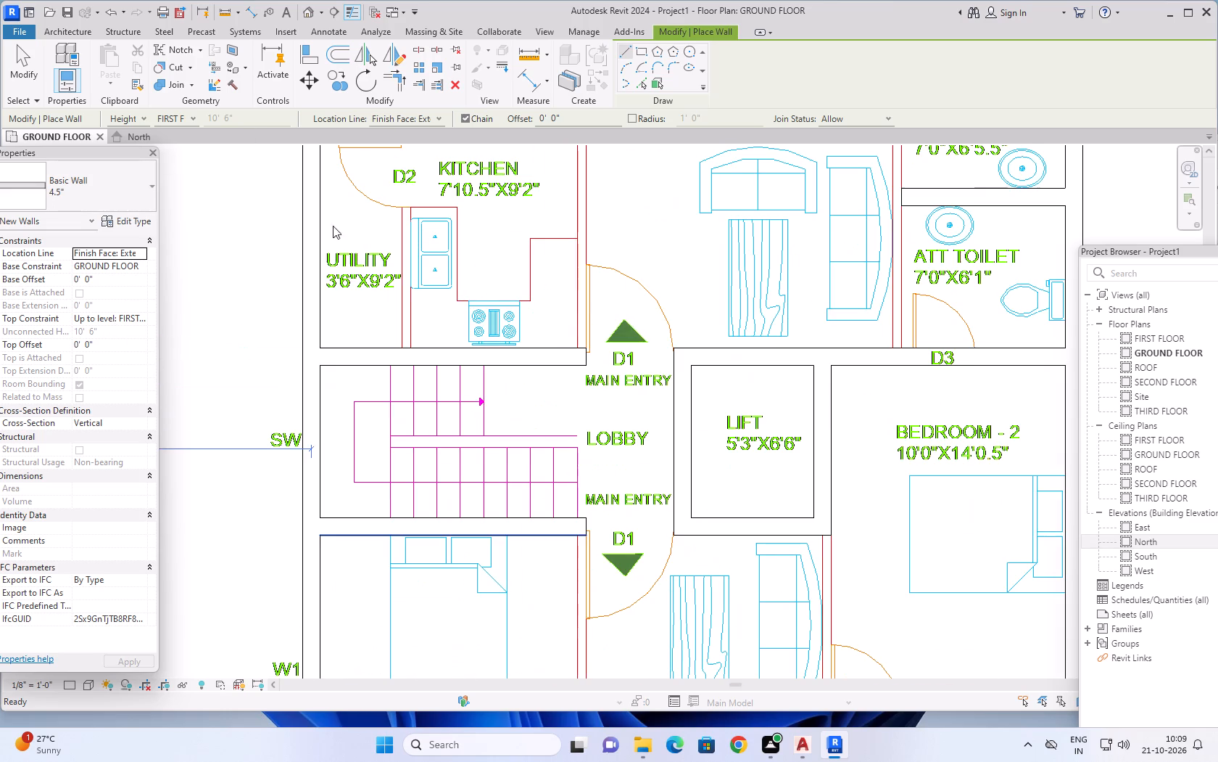
scroll(249, 205, "down", 1)
middle_click_drag(253, 208, 294, 294)
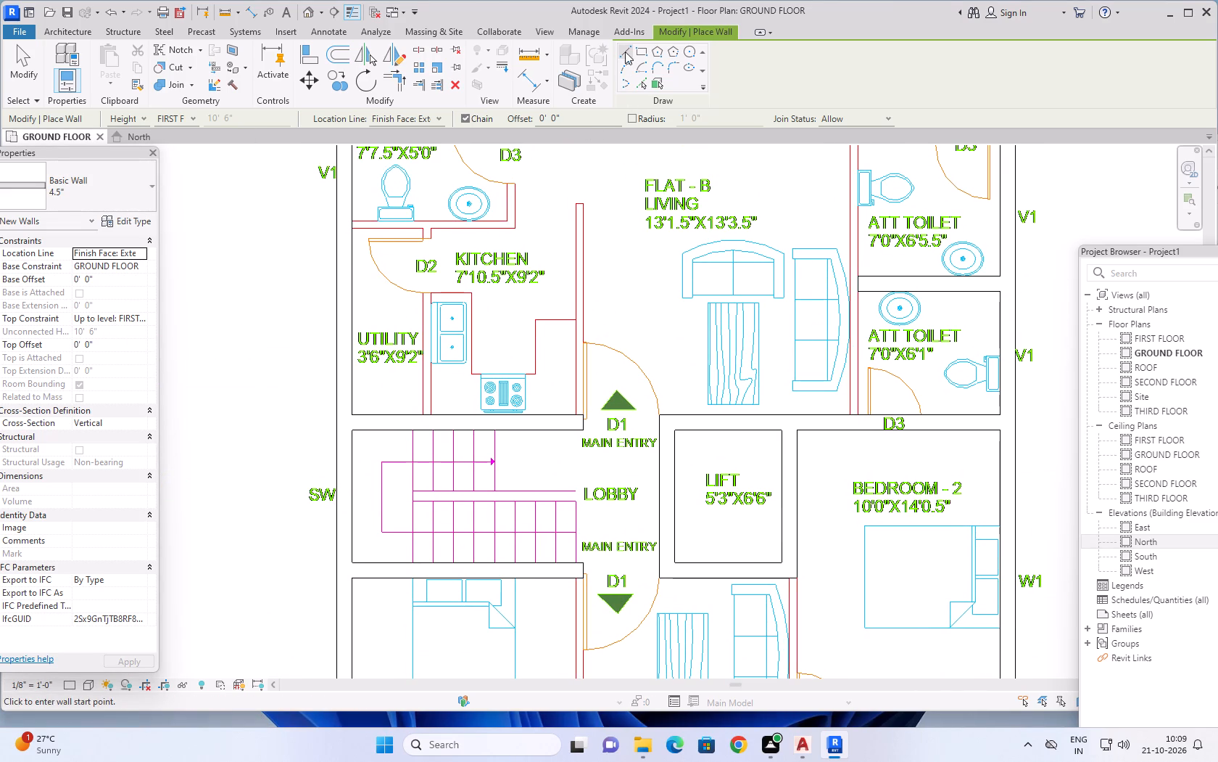
left_click(624, 46)
left_click(93, 189)
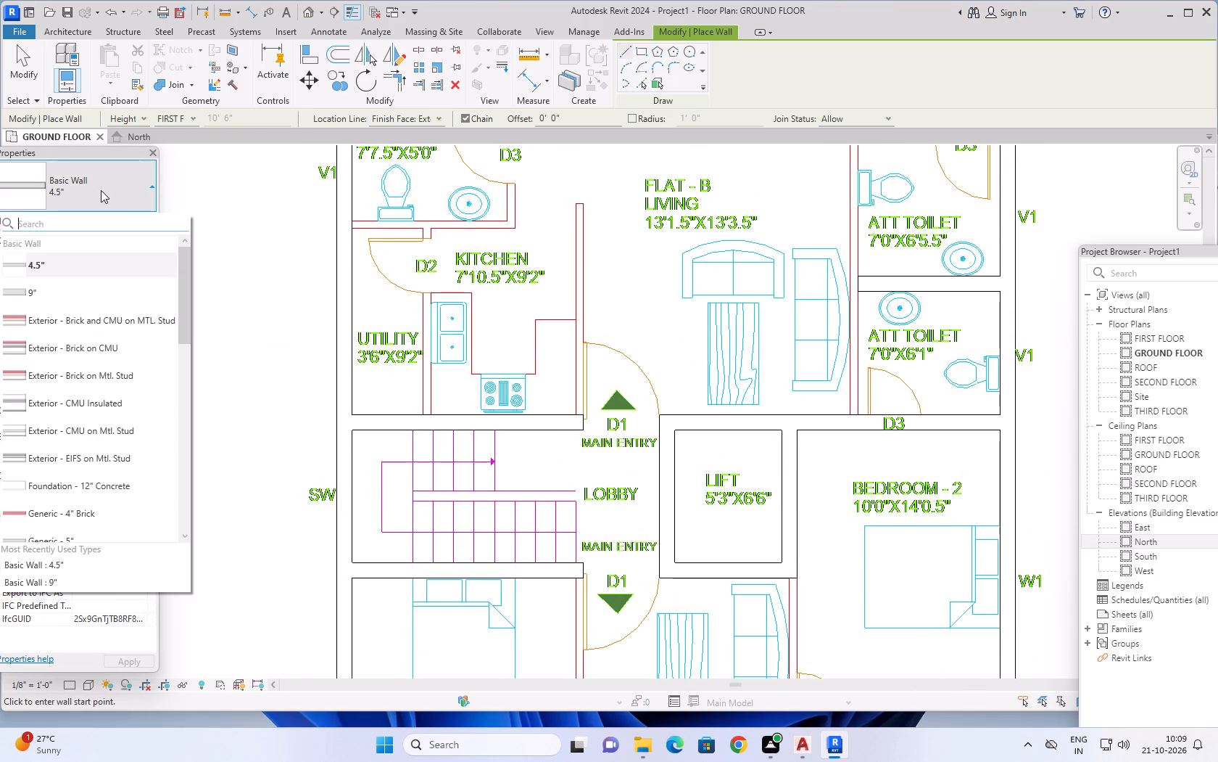
left_click(81, 191)
scroll(368, 210, "up", 2)
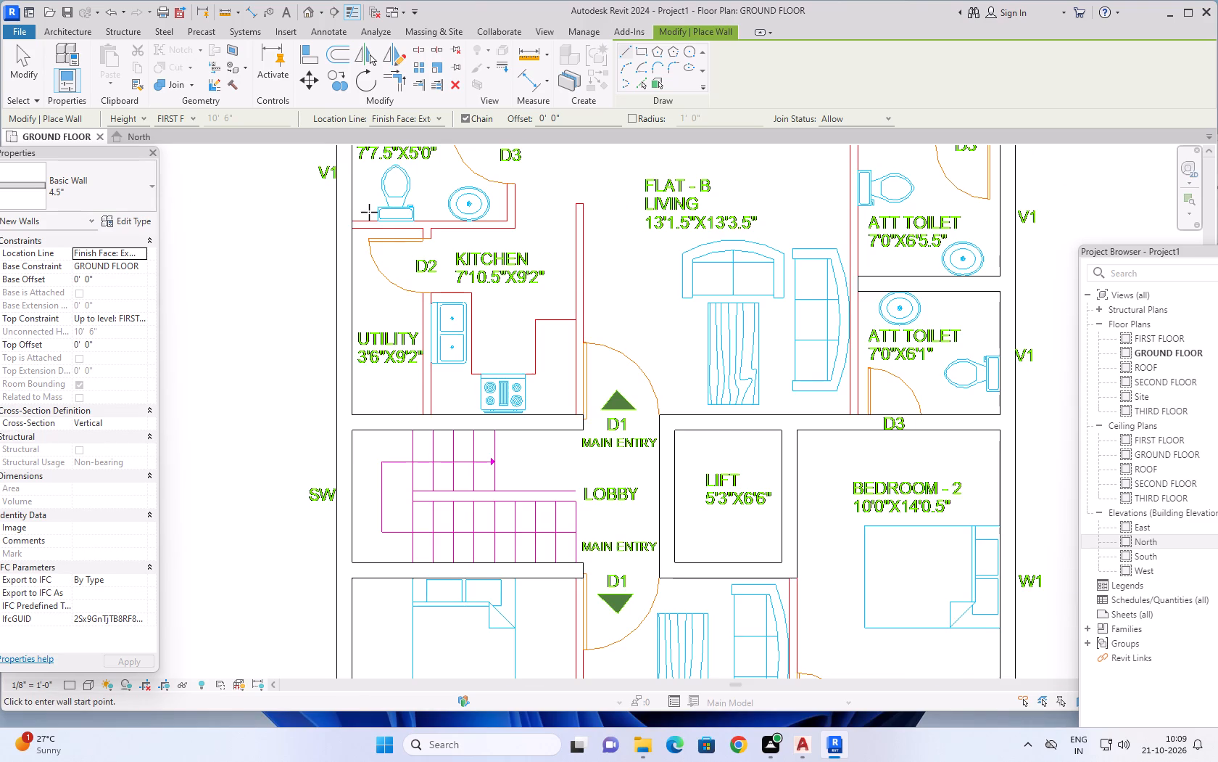
scroll(369, 212, "up", 8)
middle_click_drag(405, 224, 318, 345)
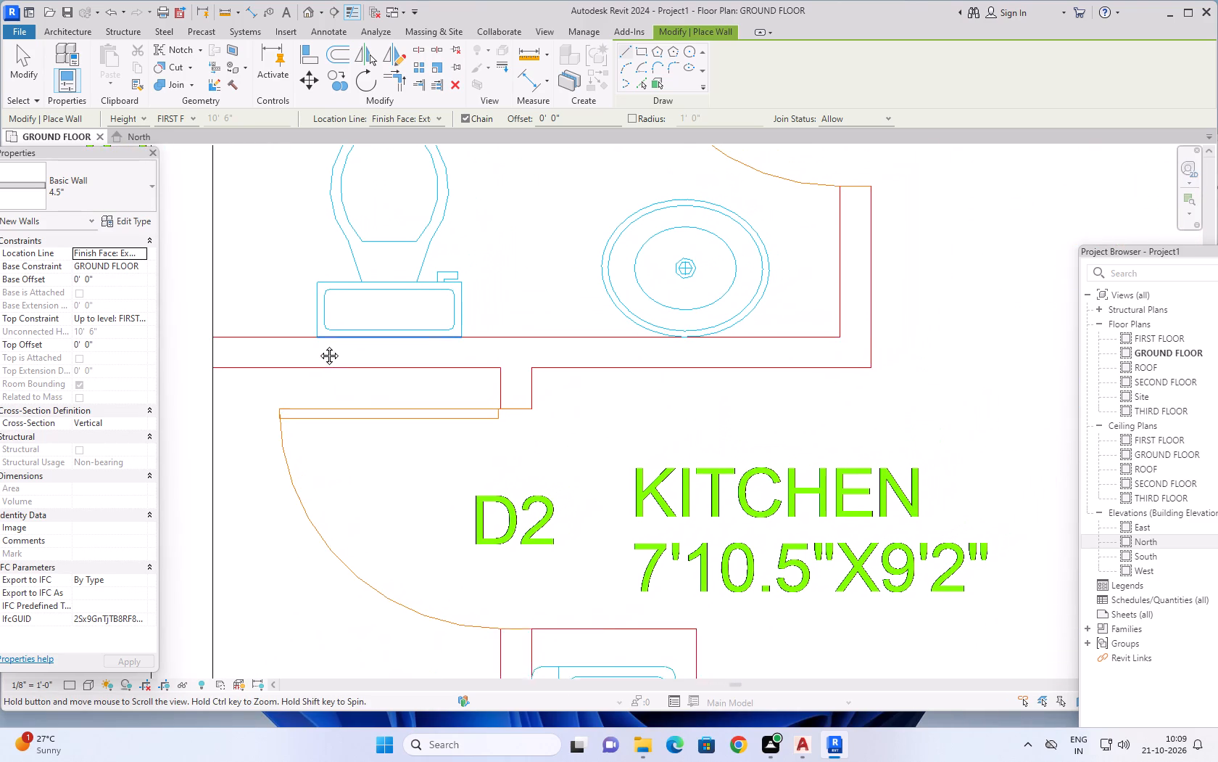
middle_click_drag(318, 345, 317, 345)
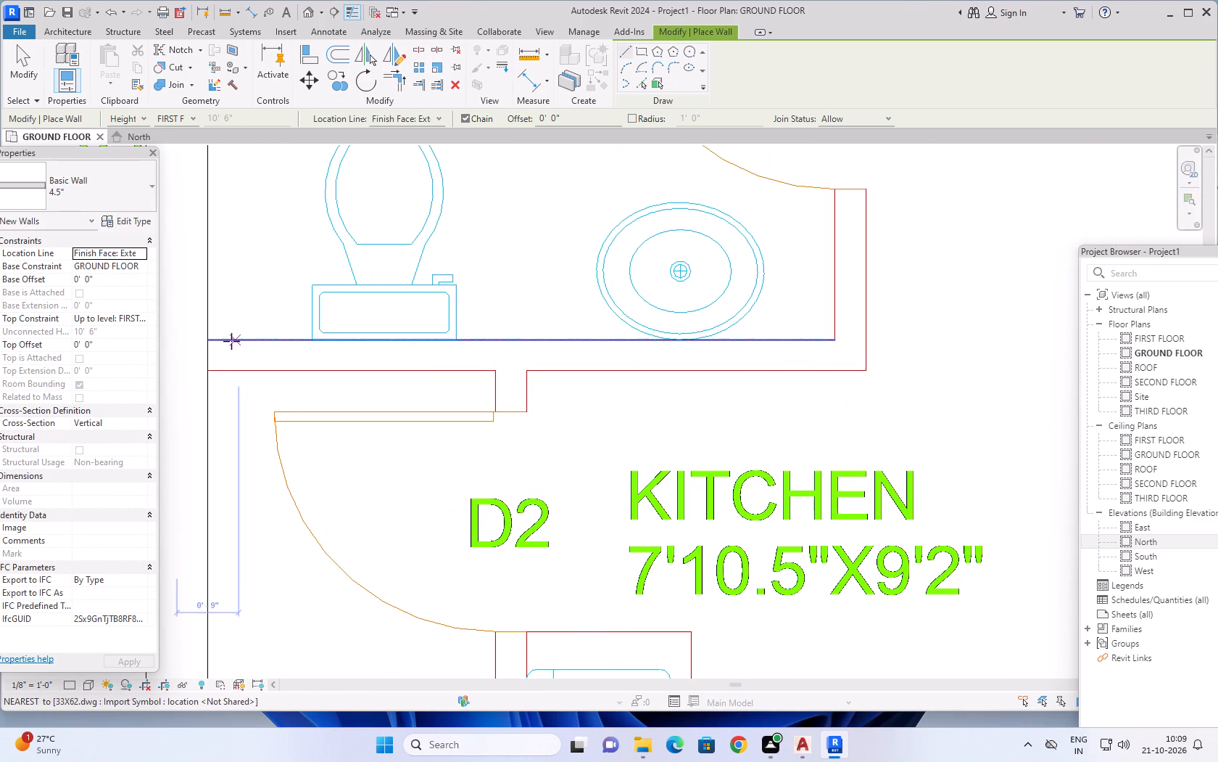
left_click(207, 338)
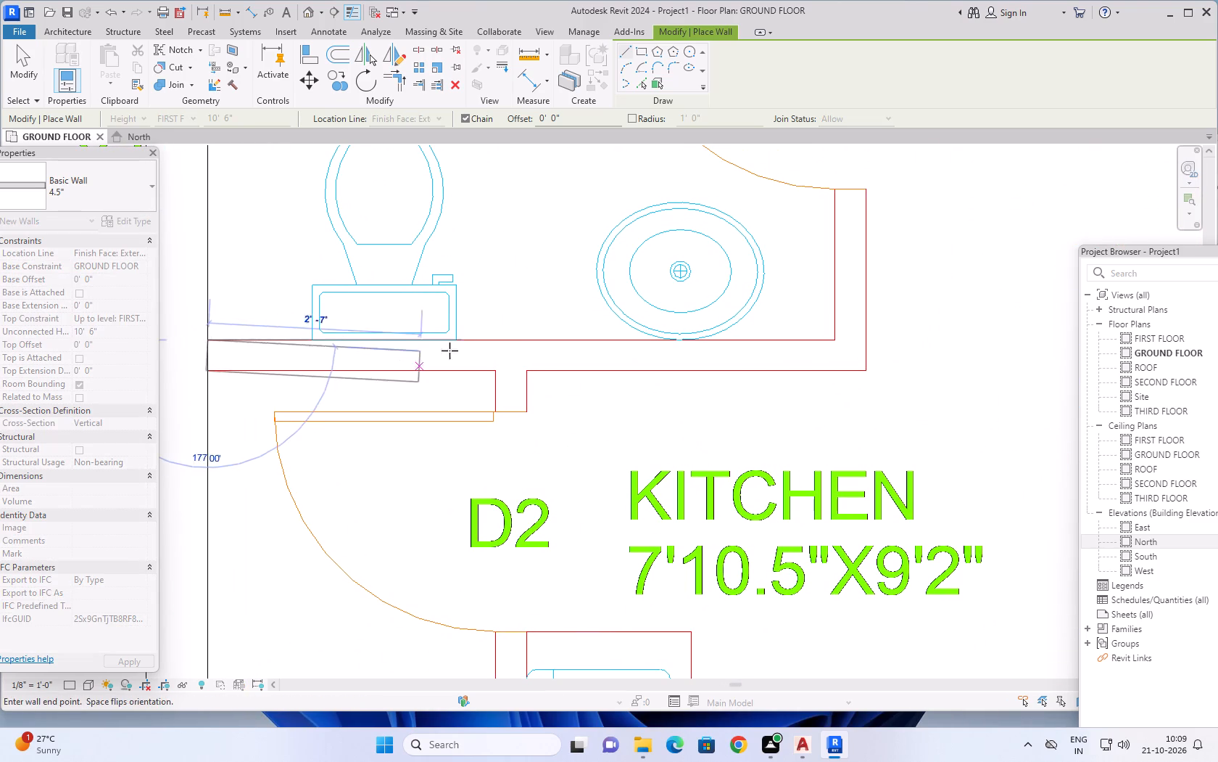
left_click(865, 337)
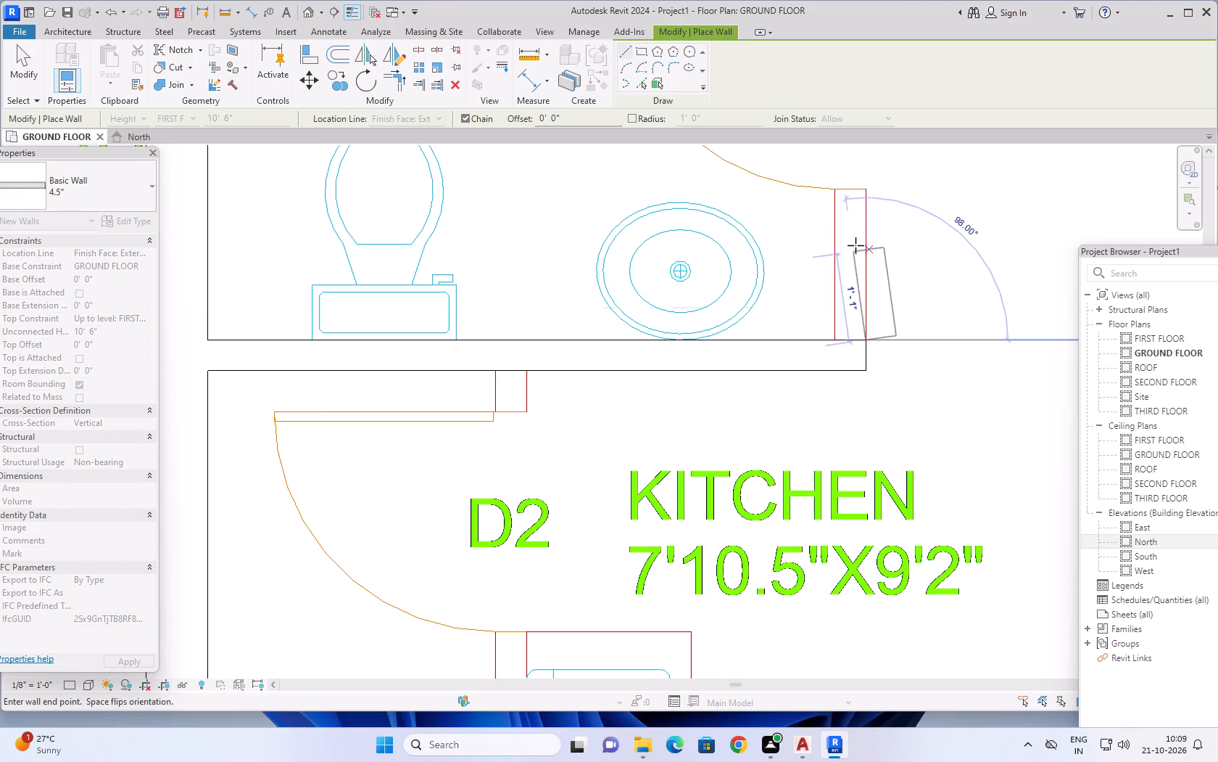
Continue with a 5' 0" long 4.5" wall along the C Toilet's D3 door side, flipped onto the DWG lines, ending at the Bedroom-2 partition line.
scroll(866, 226, "down", 10)
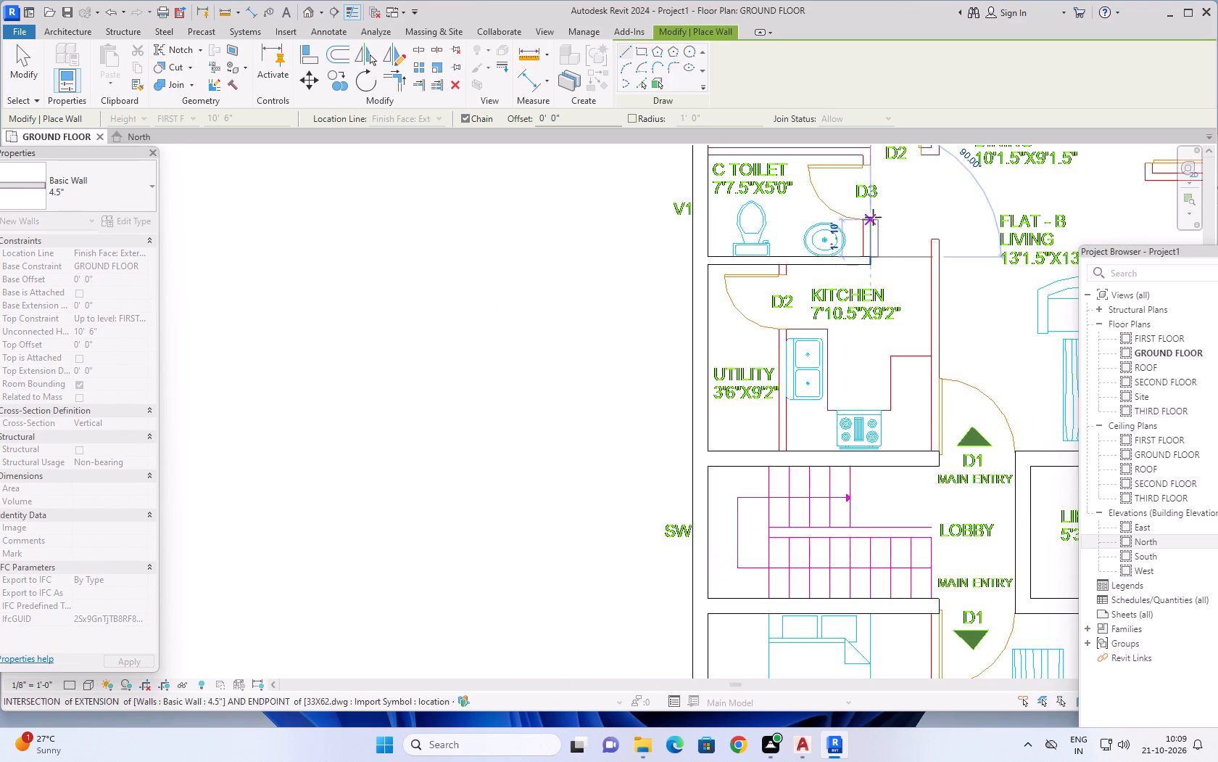
middle_click_drag(873, 217, 875, 369)
scroll(875, 237, "down", 1)
scroll(875, 369, "up", 1)
scroll(869, 302, "up", 4)
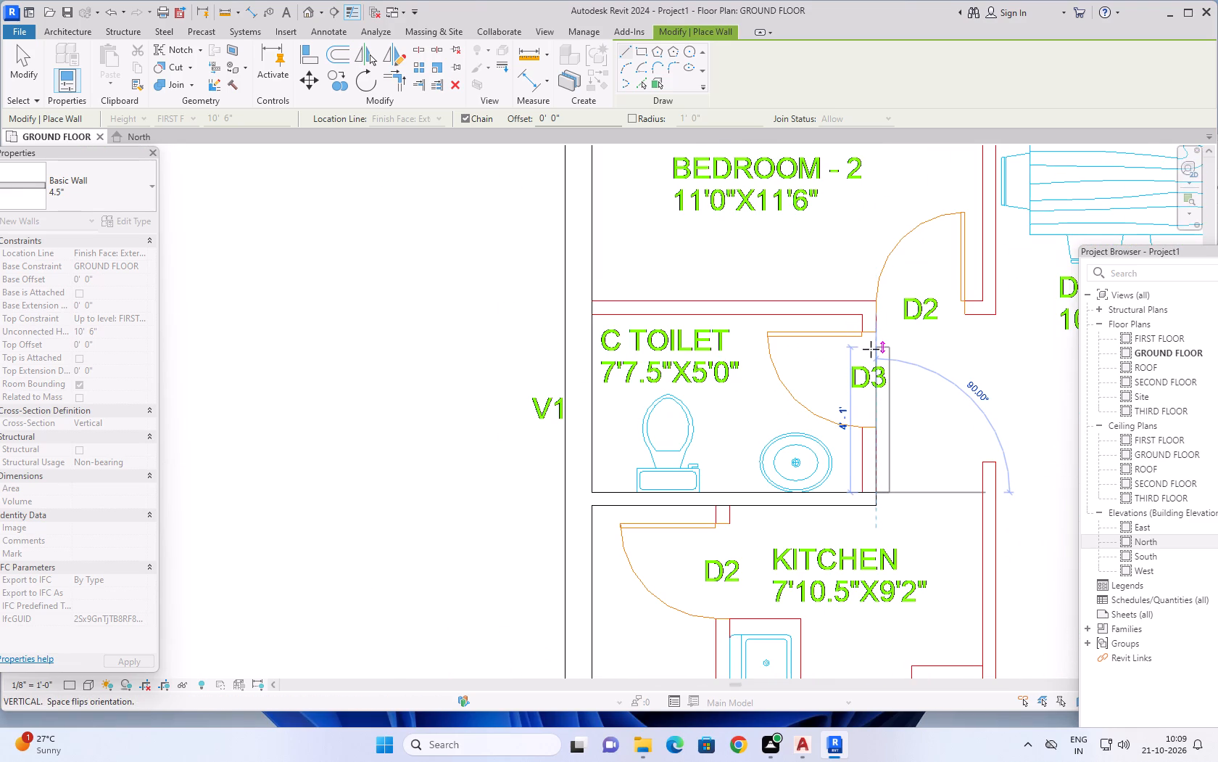
key("space")
scroll(869, 345, "up", 6)
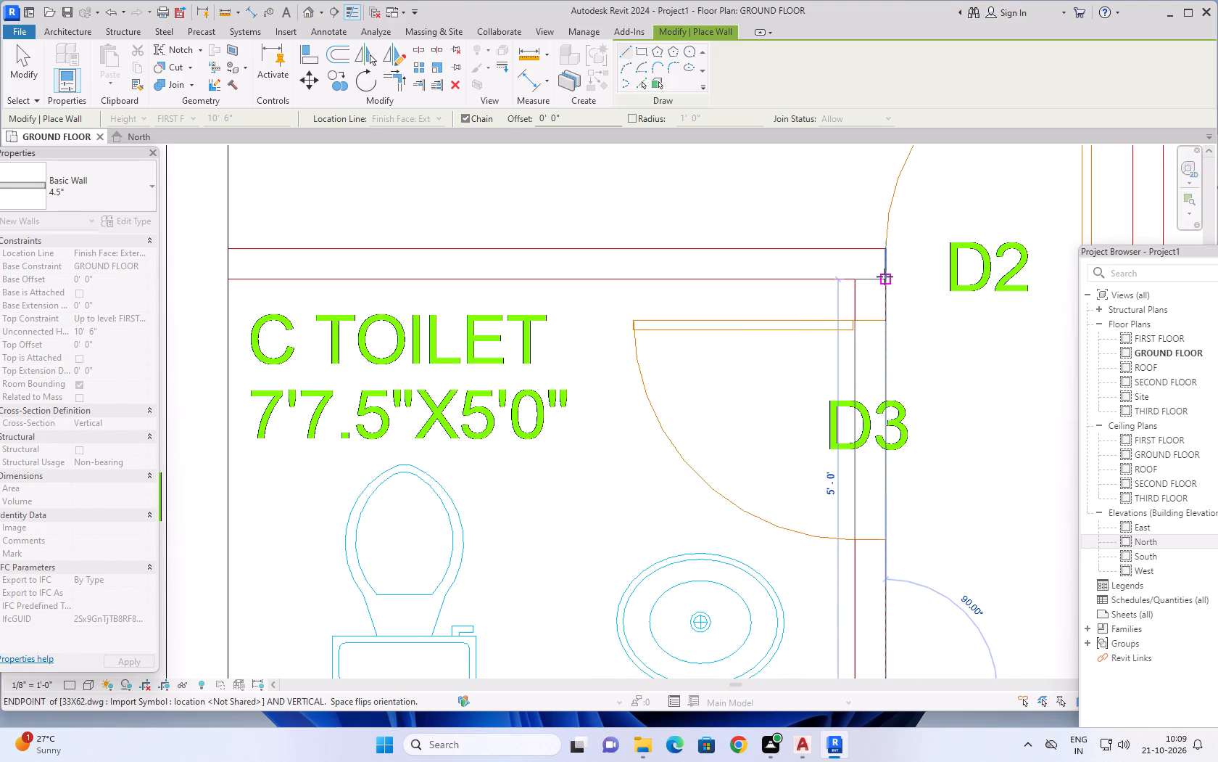
scroll(884, 276, "up", 7)
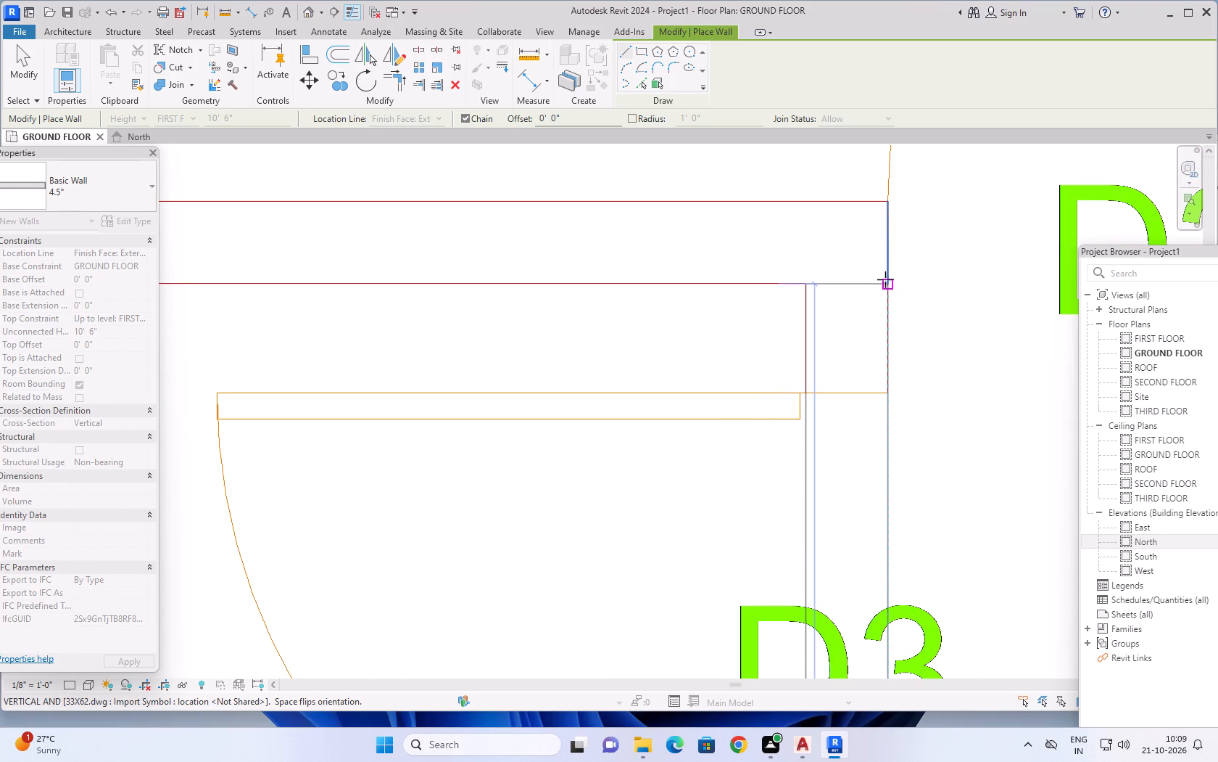
left_click(885, 280)
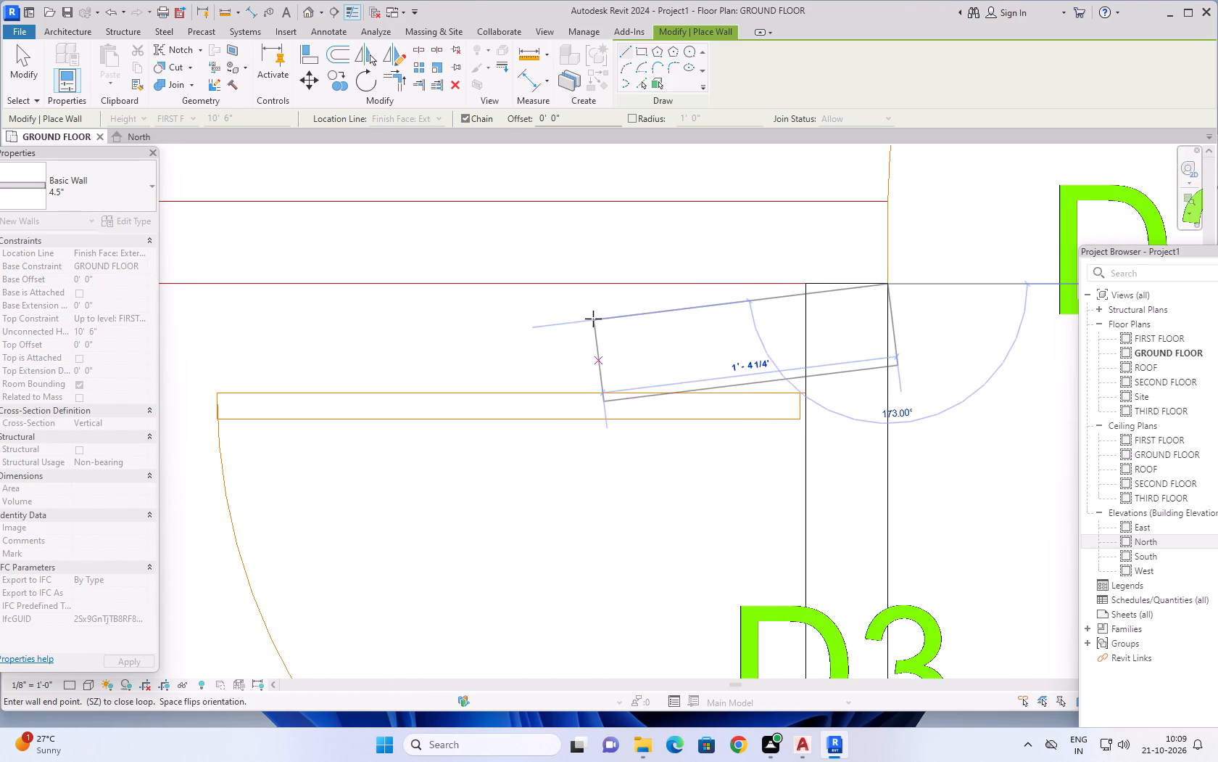
key("Escape")
Draw a 4.5" wall 9' 2" long between Flat-B's Utility and Kitchen, from the C Toilet wall to the staircase wall, flipped onto the DWG lines.
scroll(953, 323, "down", 8)
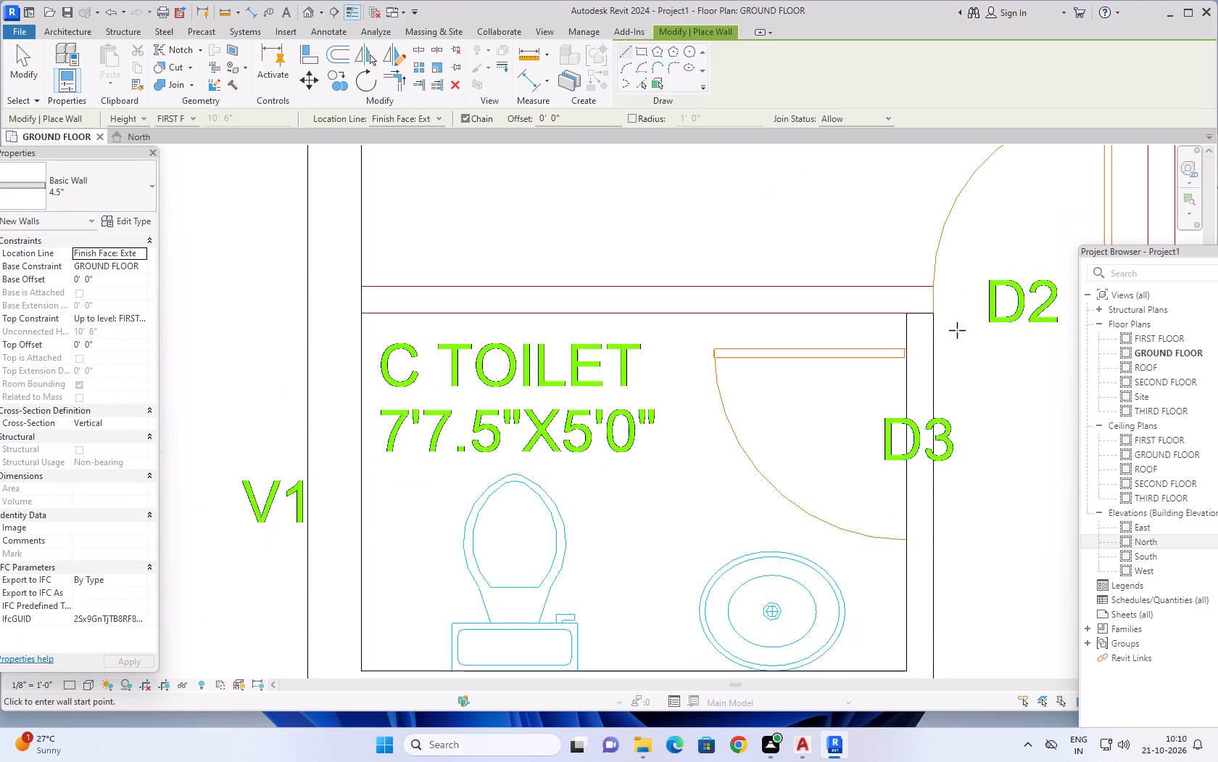
scroll(959, 330, "down", 5)
middle_click_drag(973, 343, 790, 230)
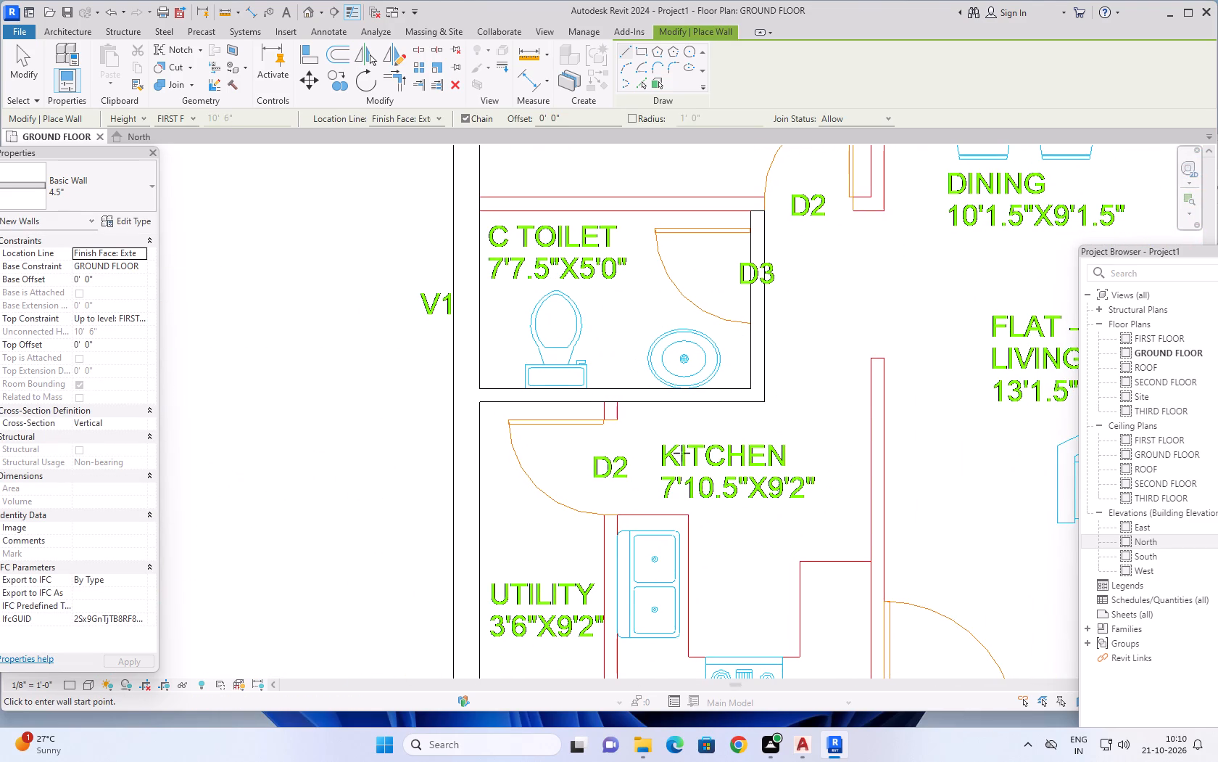
scroll(666, 443, "down", 3)
middle_click_drag(679, 450, 671, 365)
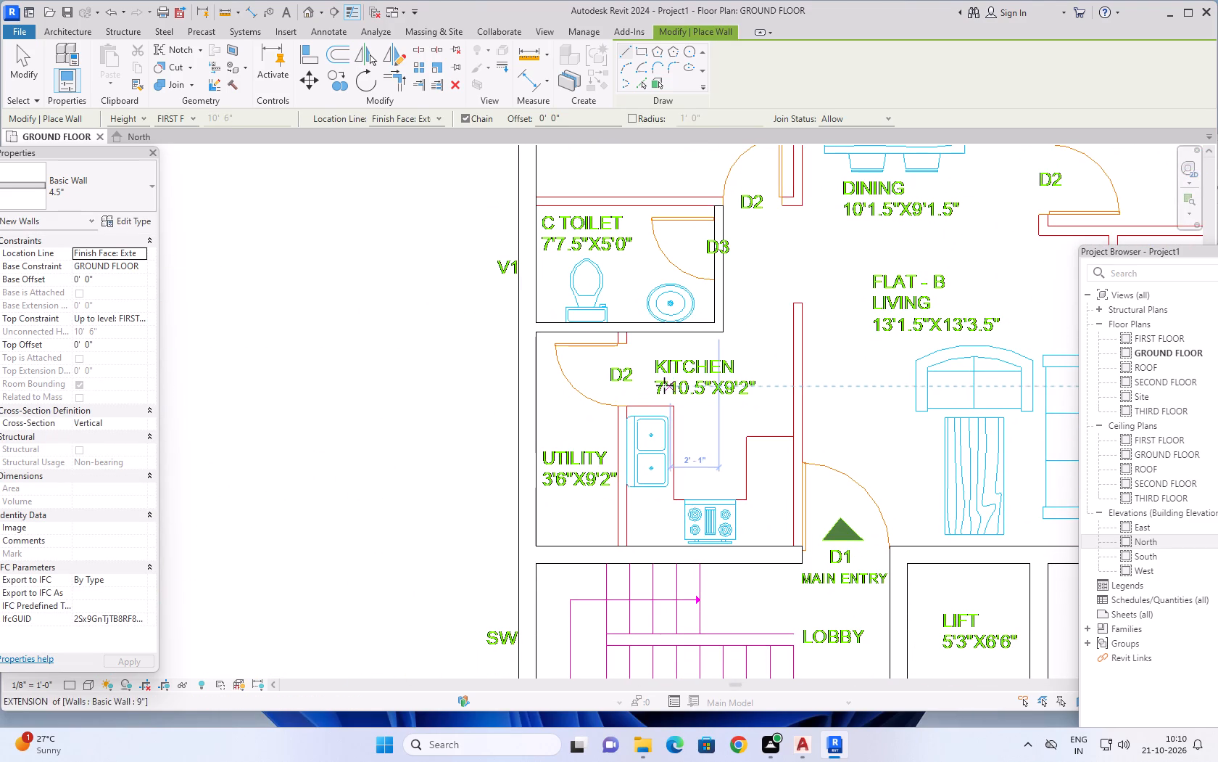
scroll(627, 334, "up", 11)
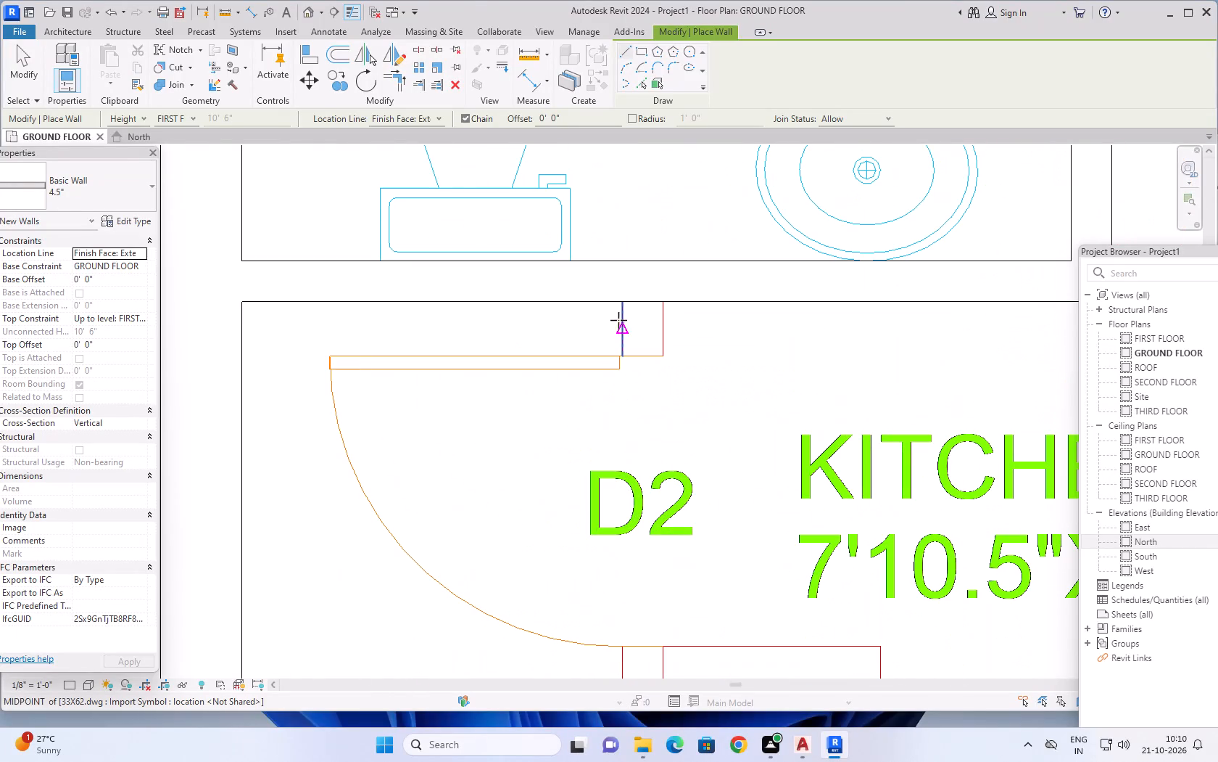
left_click(622, 300)
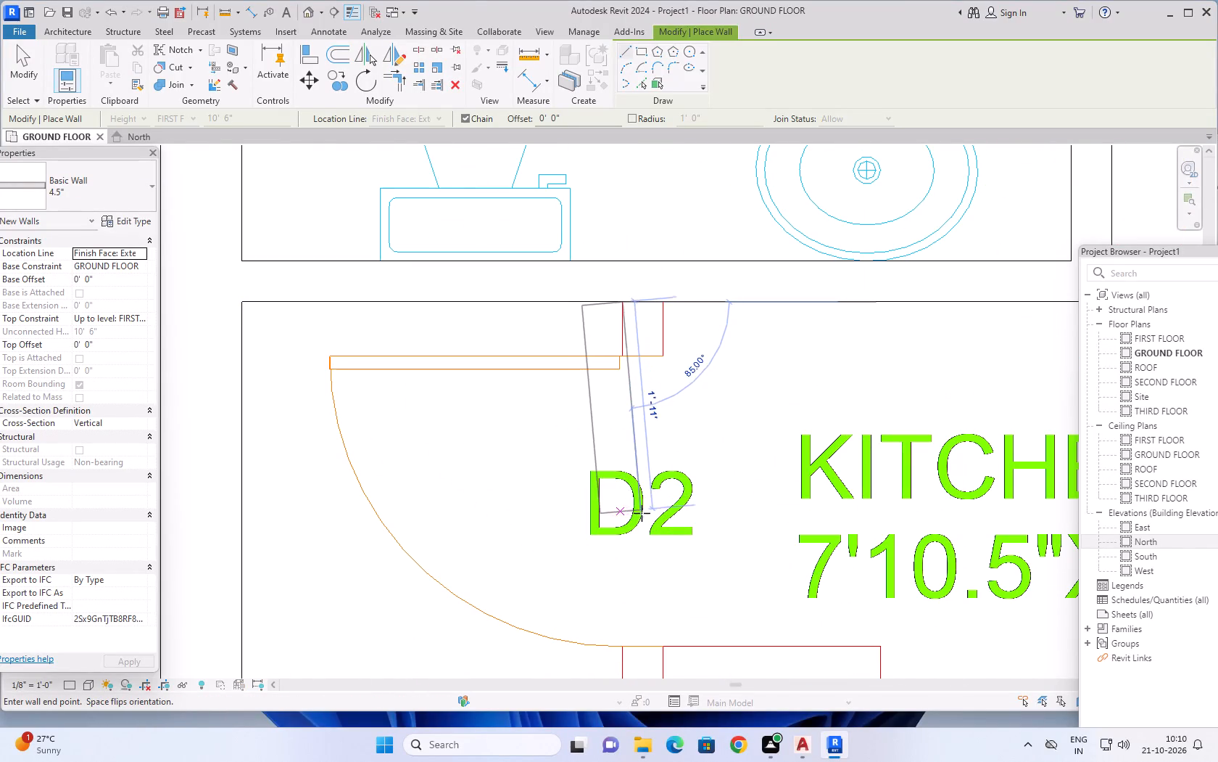
key("space")
scroll(622, 531, "down", 7)
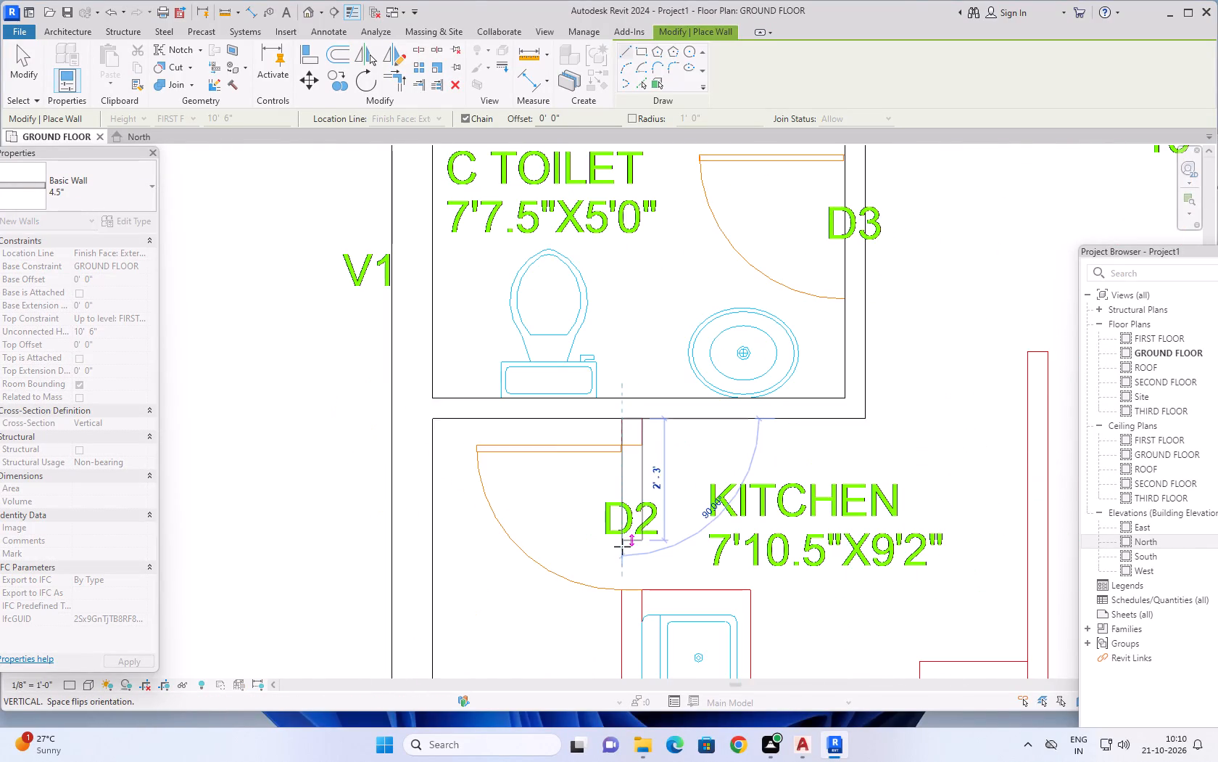
scroll(622, 546, "down", 2)
middle_click_drag(623, 549, 602, 363)
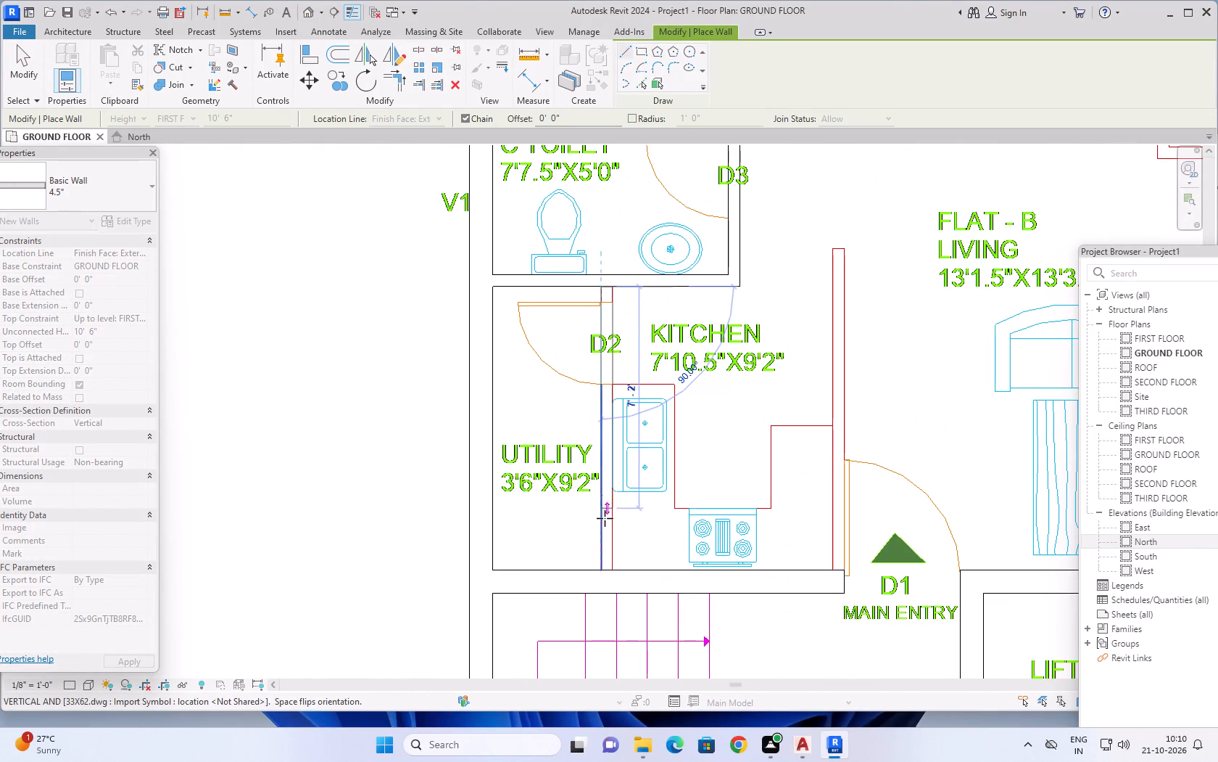
scroll(606, 553, "up", 6)
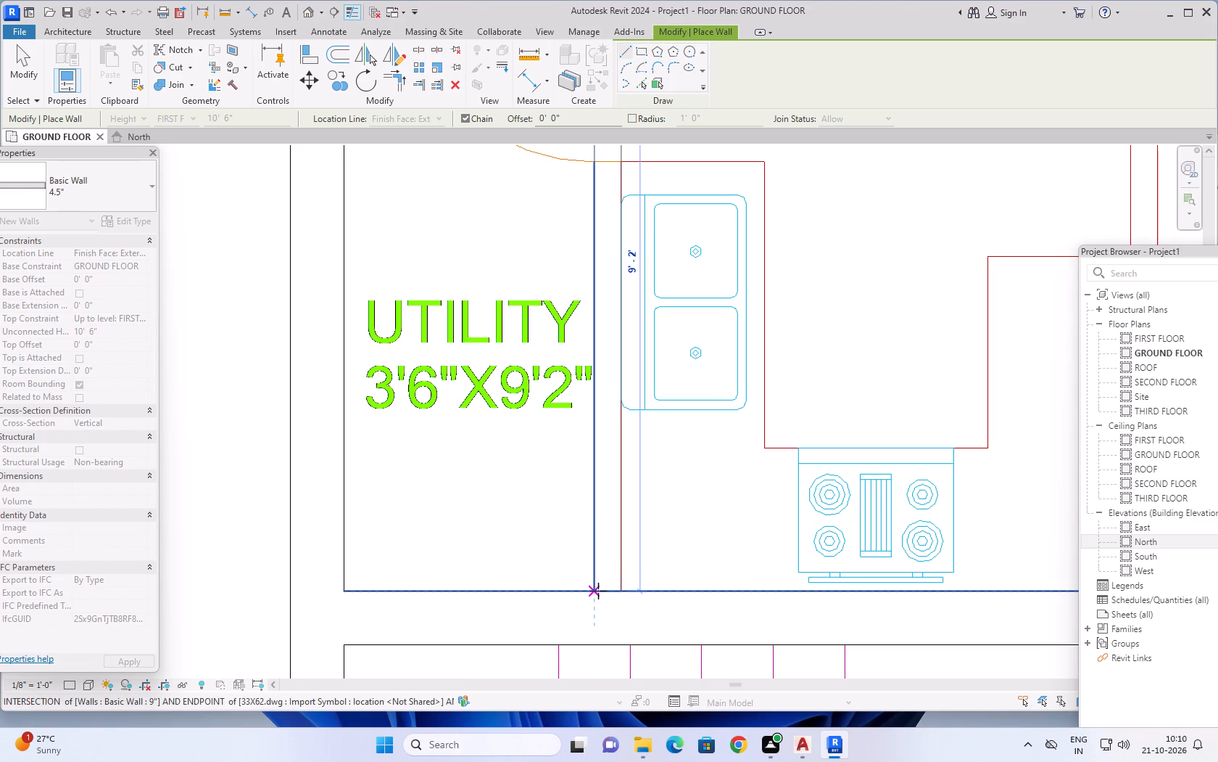
left_click(594, 591)
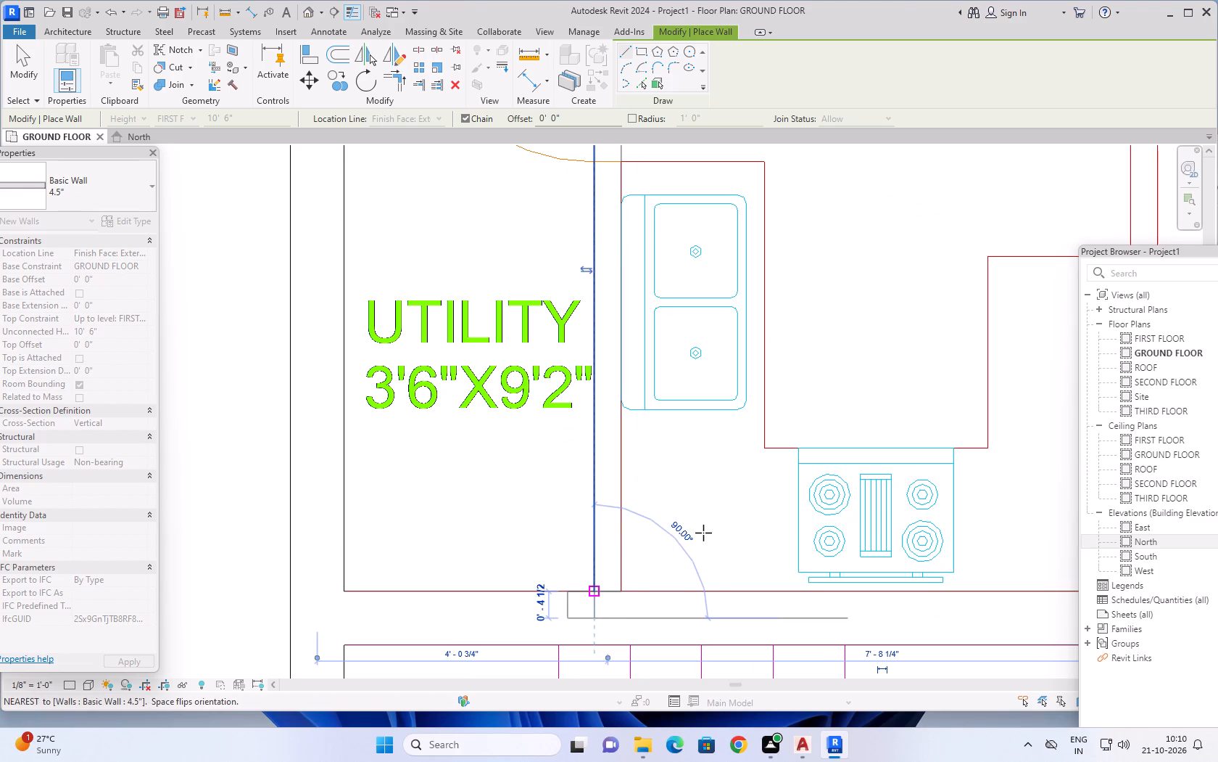
key("Escape")
Draw a 4.5" wall between Flat-B's Bedroom-2 and C Toilet, from the exterior wall across door D2 to the DWG's dining-side line.
scroll(703, 499, "down", 8)
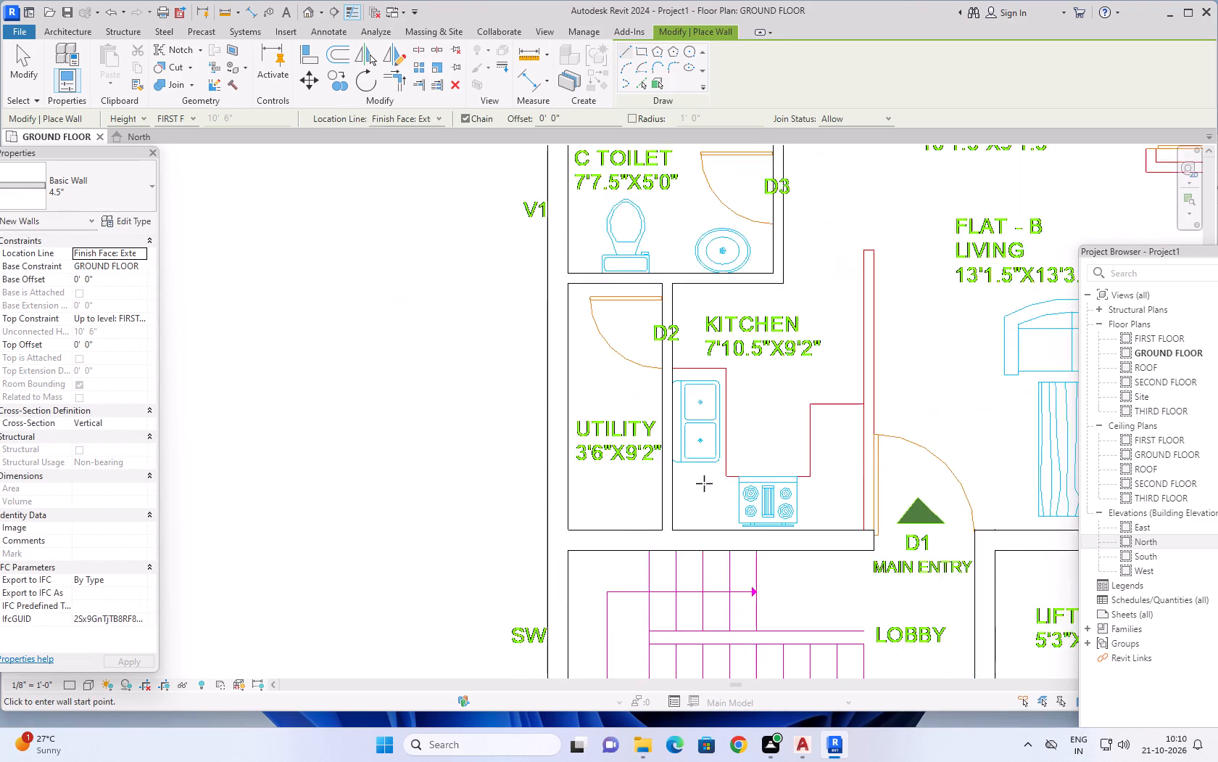
middle_click_drag(751, 400, 581, 580)
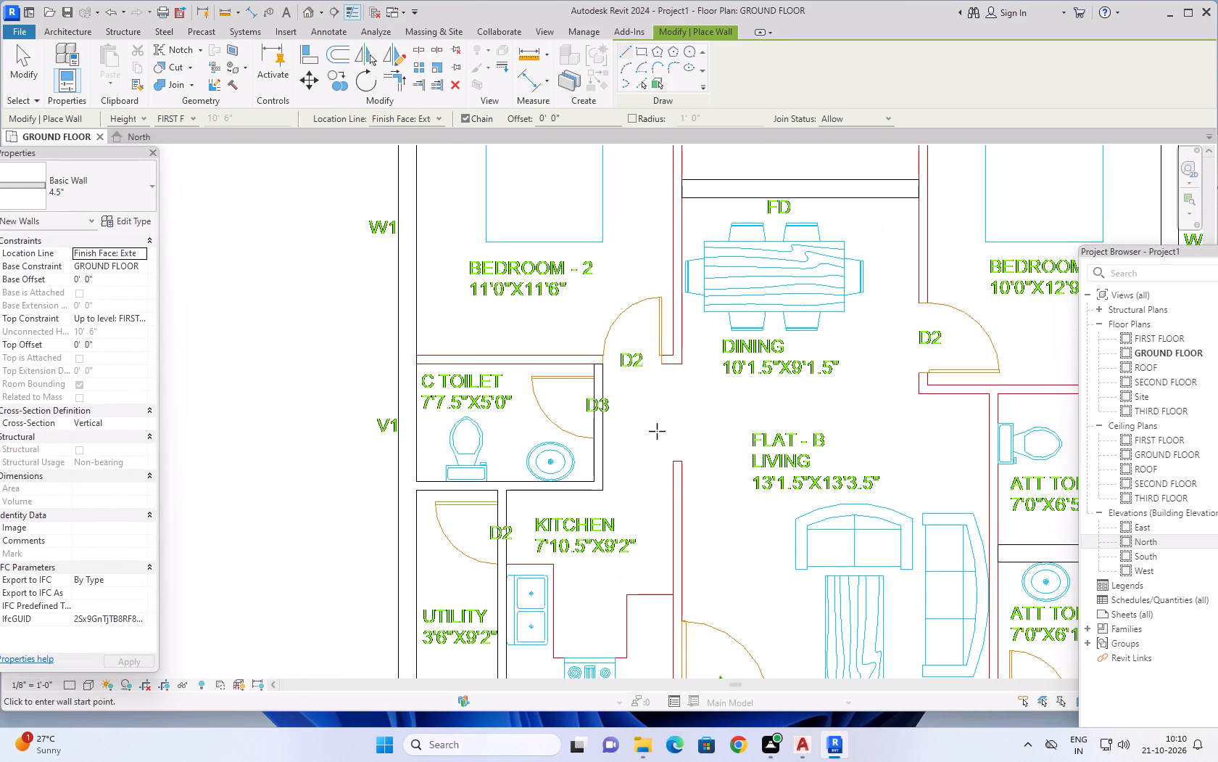
scroll(444, 359, "up", 8)
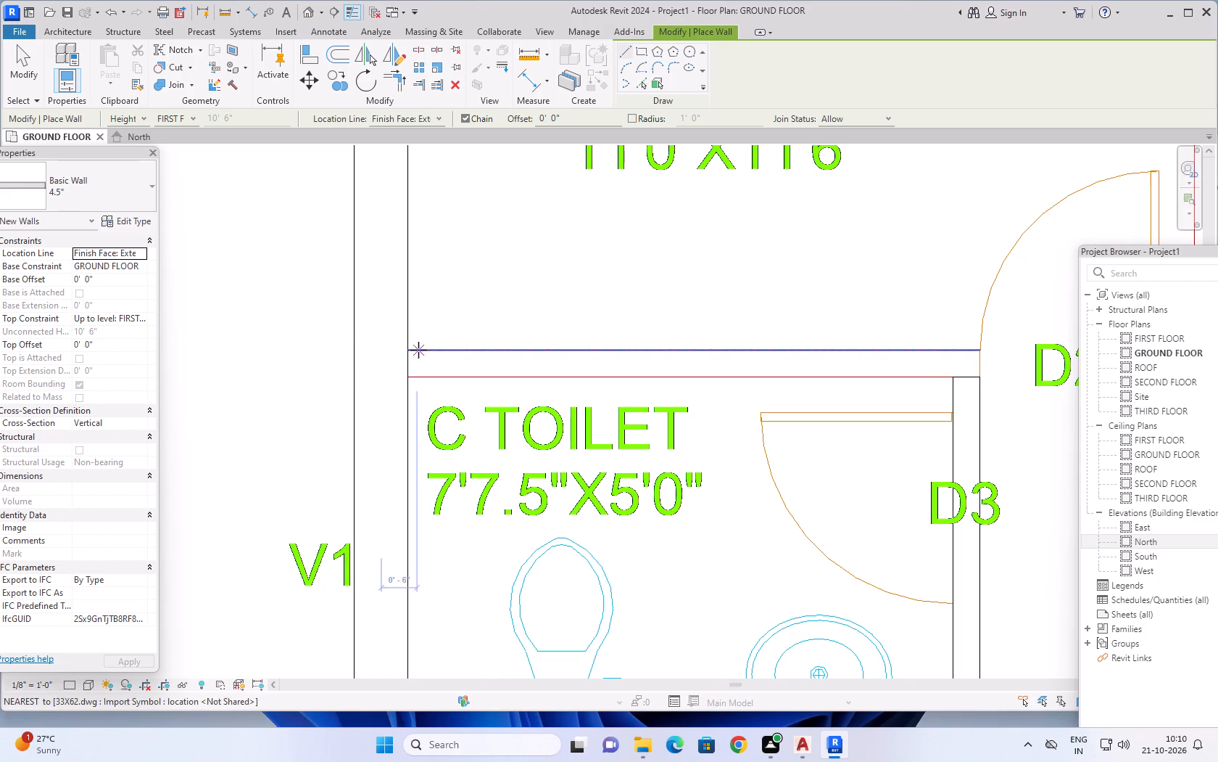
left_click(408, 350)
scroll(900, 354, "down", 2)
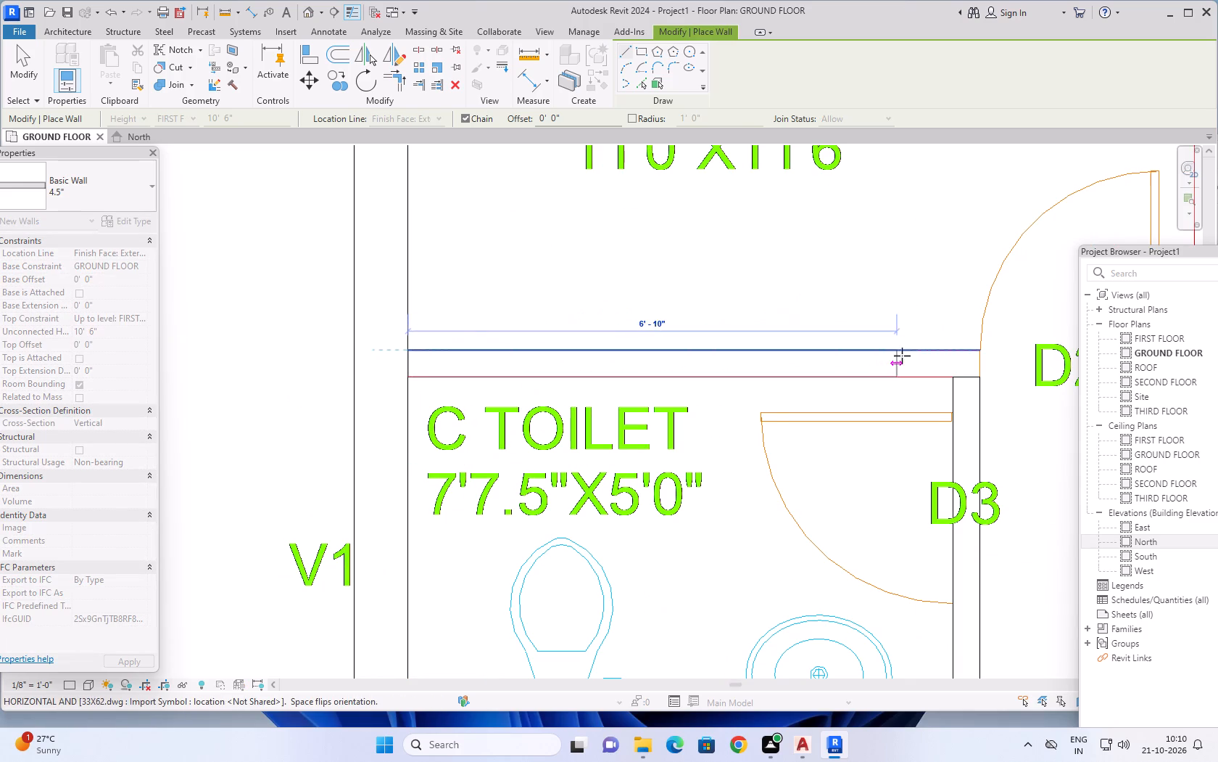
scroll(902, 356, "down", 2)
middle_click_drag(910, 351, 558, 425)
scroll(869, 373, "down", 1)
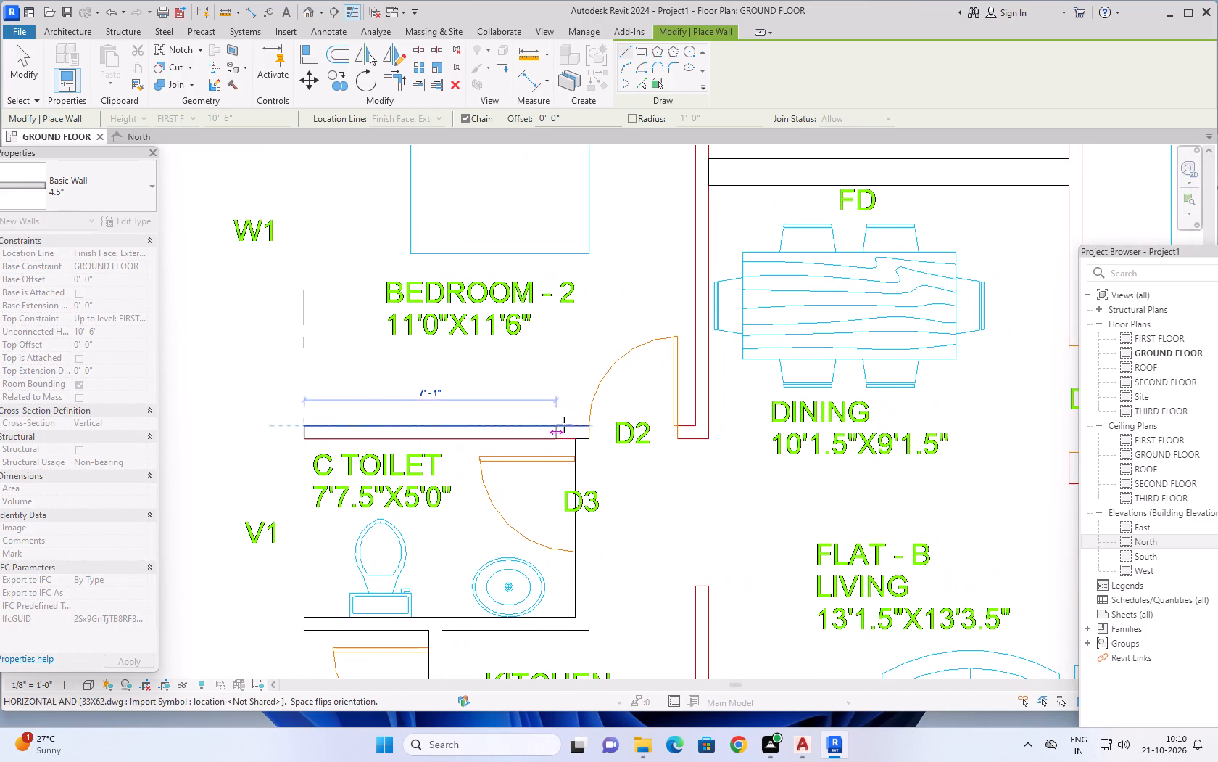
scroll(702, 430, "up", 5)
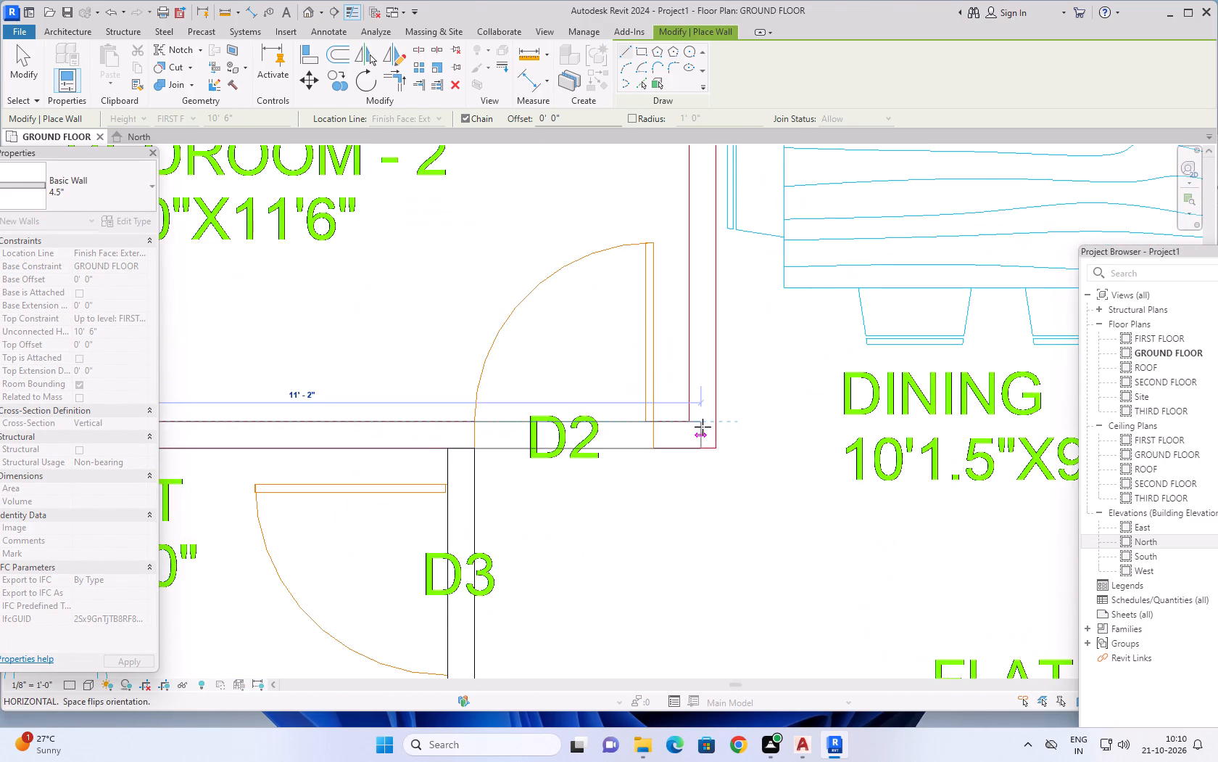
scroll(703, 427, "up", 6)
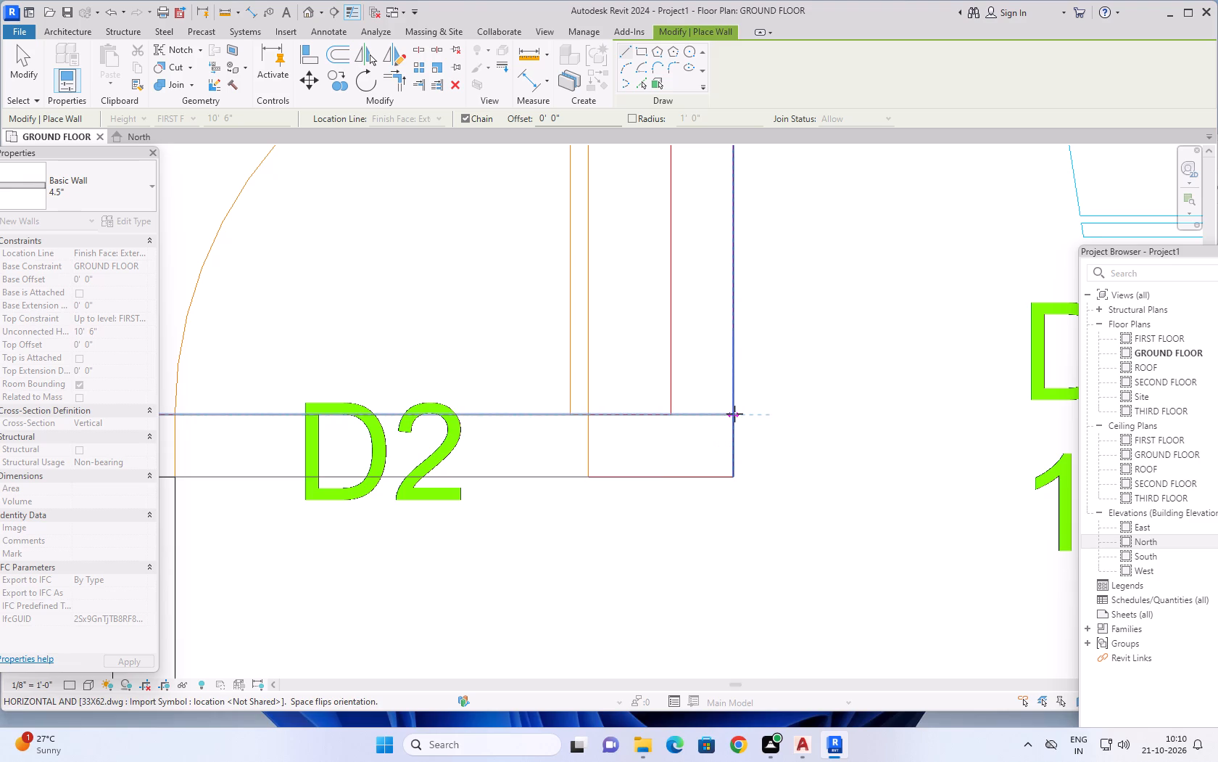
left_click(734, 414)
Continue the 4.5" wall between Flat-B's Bedroom-2 and Dining/Balcony, flipped onto the DWG lines, up to the exterior wall's inner face.
scroll(741, 254, "up", 1)
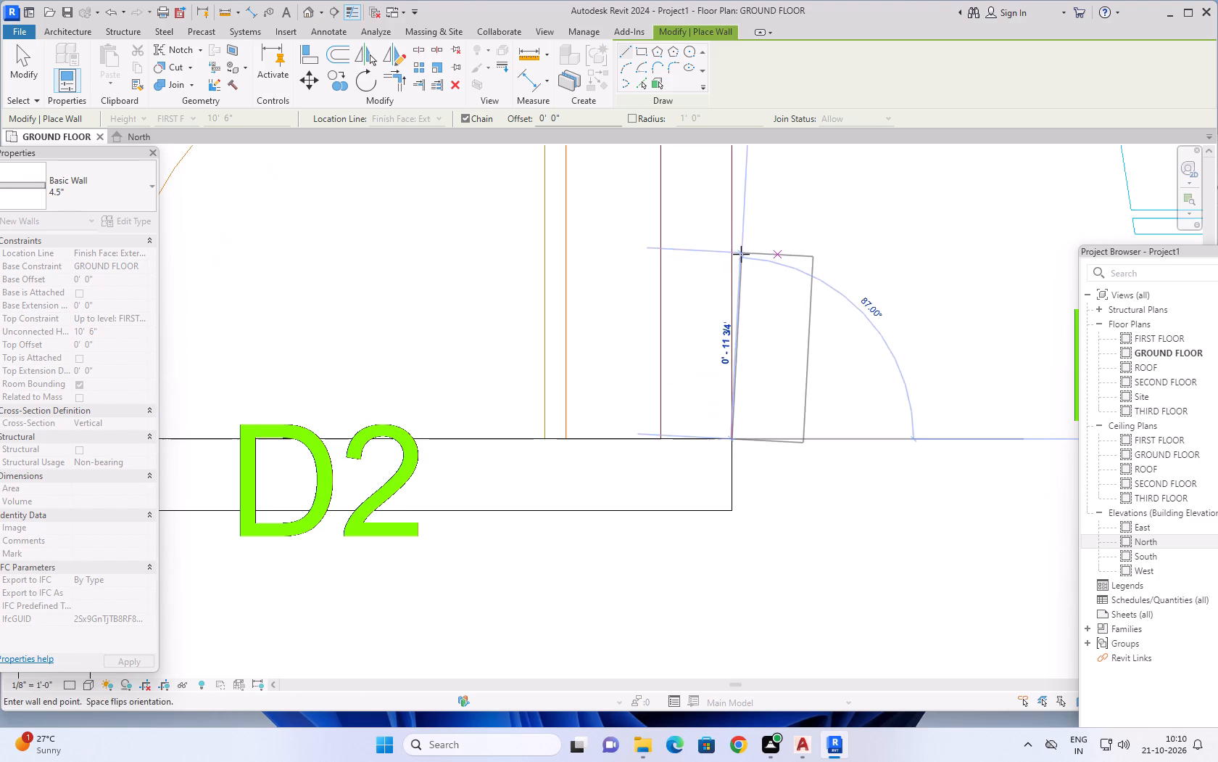
scroll(729, 252, "down", 11)
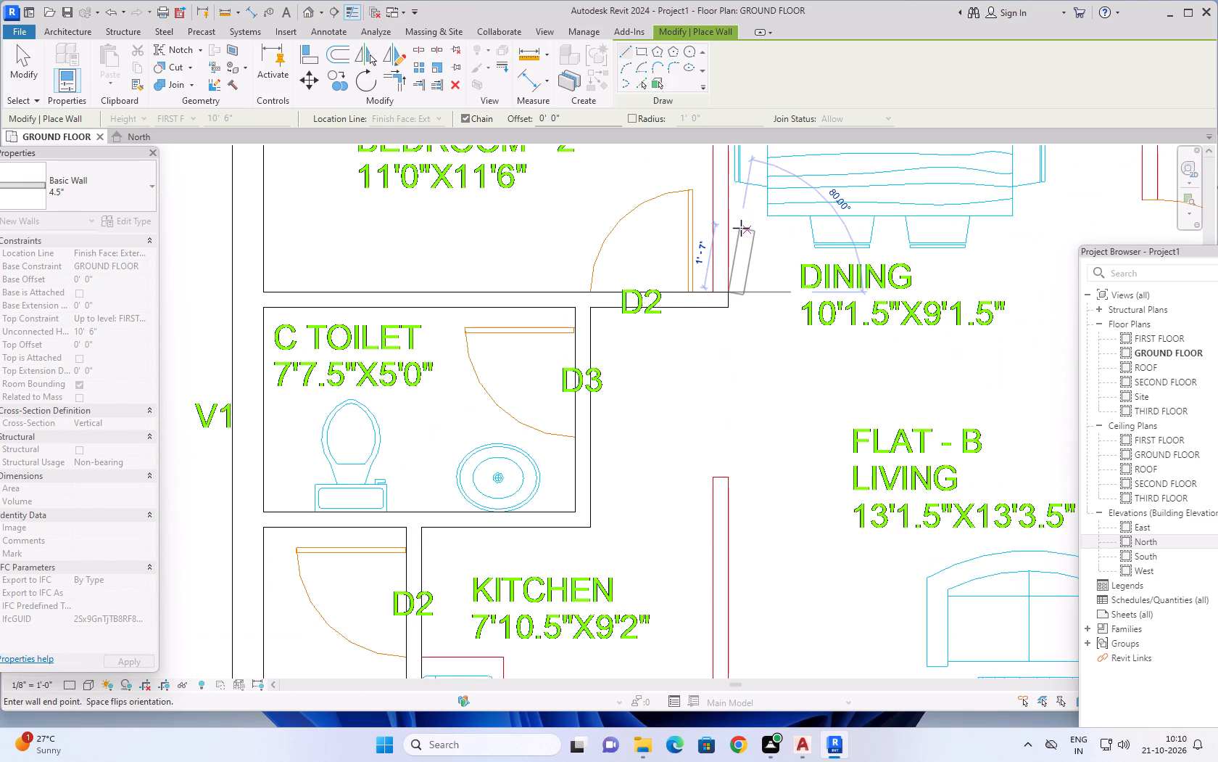
scroll(741, 228, "down", 3)
middle_click_drag(730, 217, 710, 560)
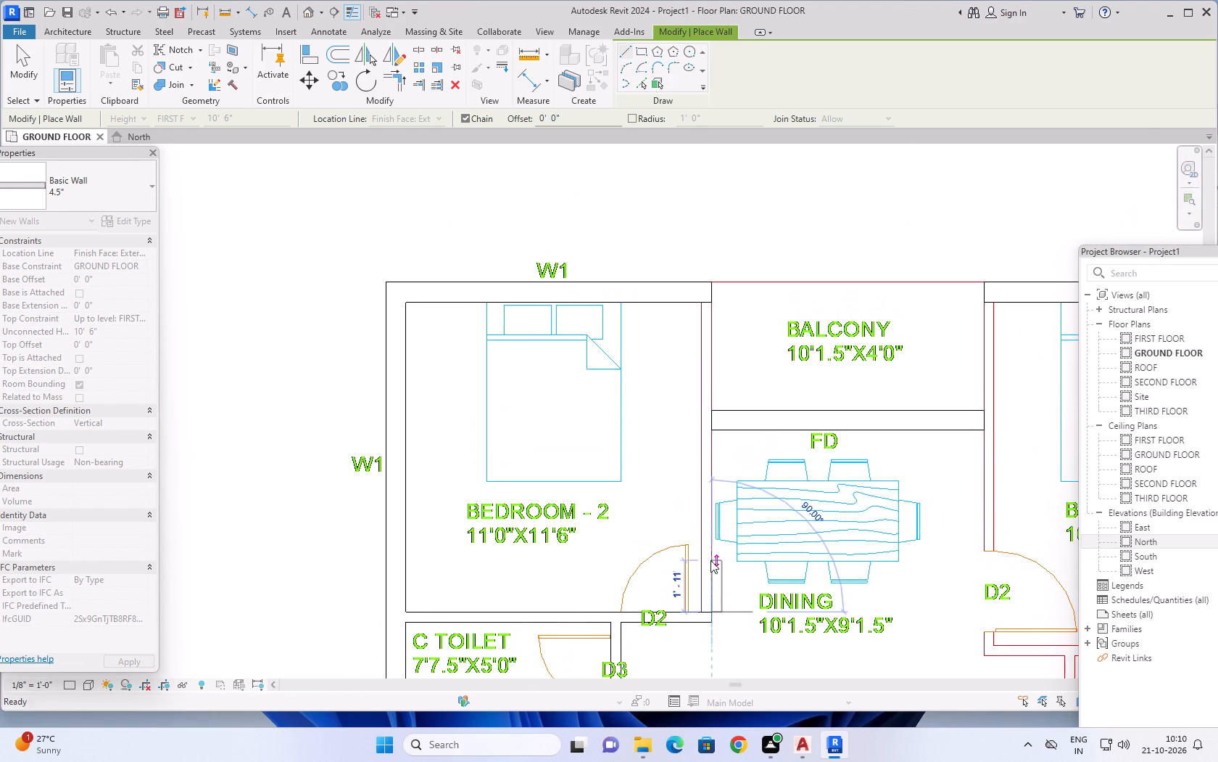
key("space")
scroll(710, 308, "up", 4)
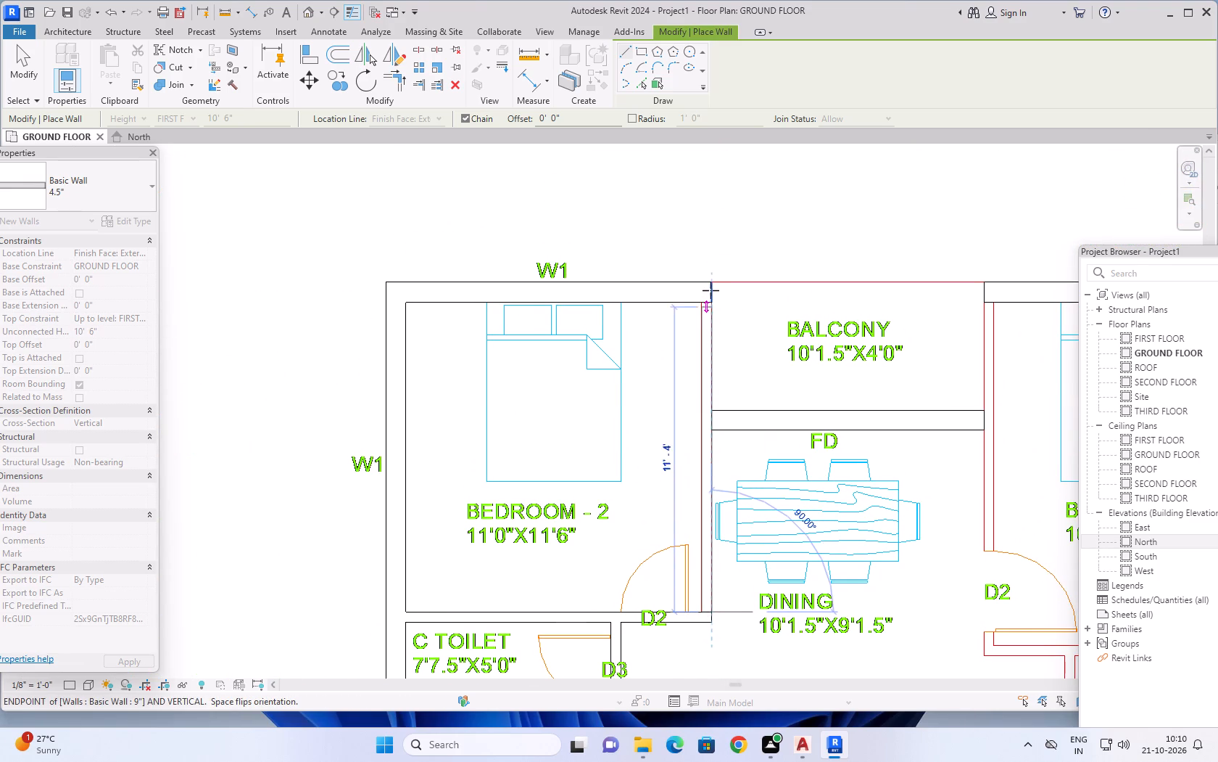
scroll(708, 295, "up", 6)
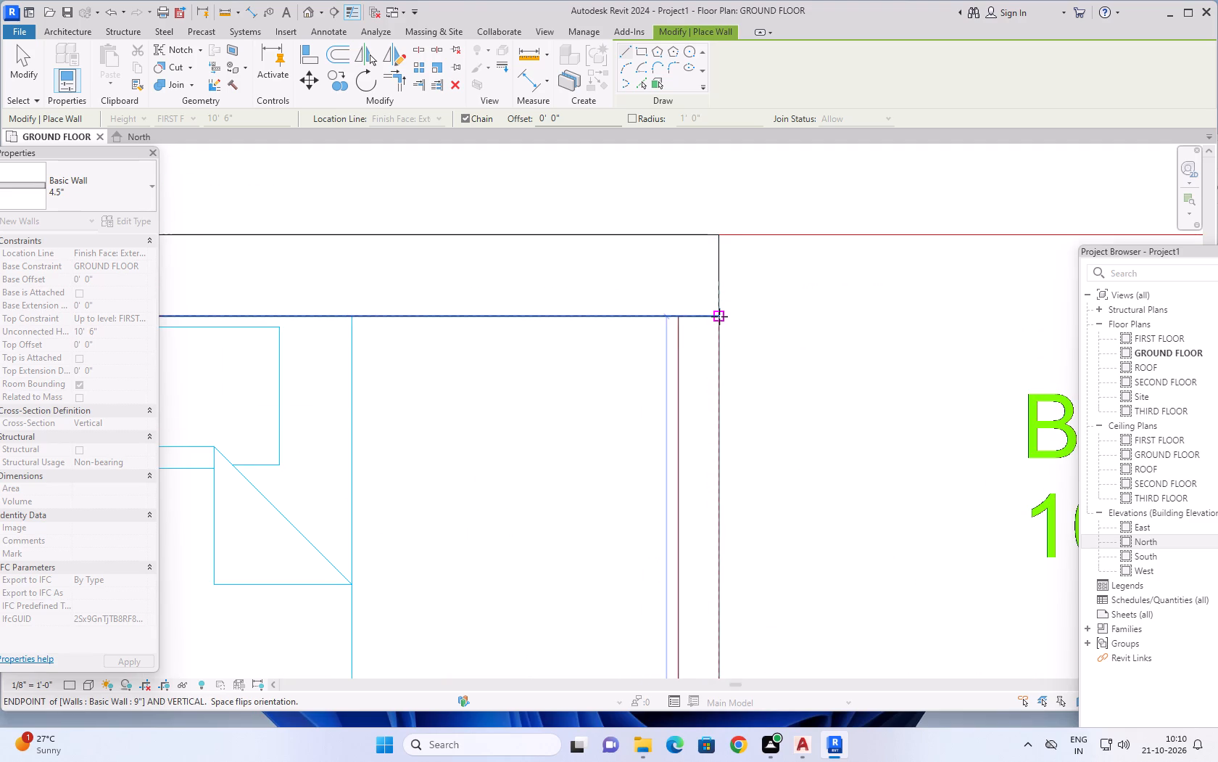
left_click(719, 316)
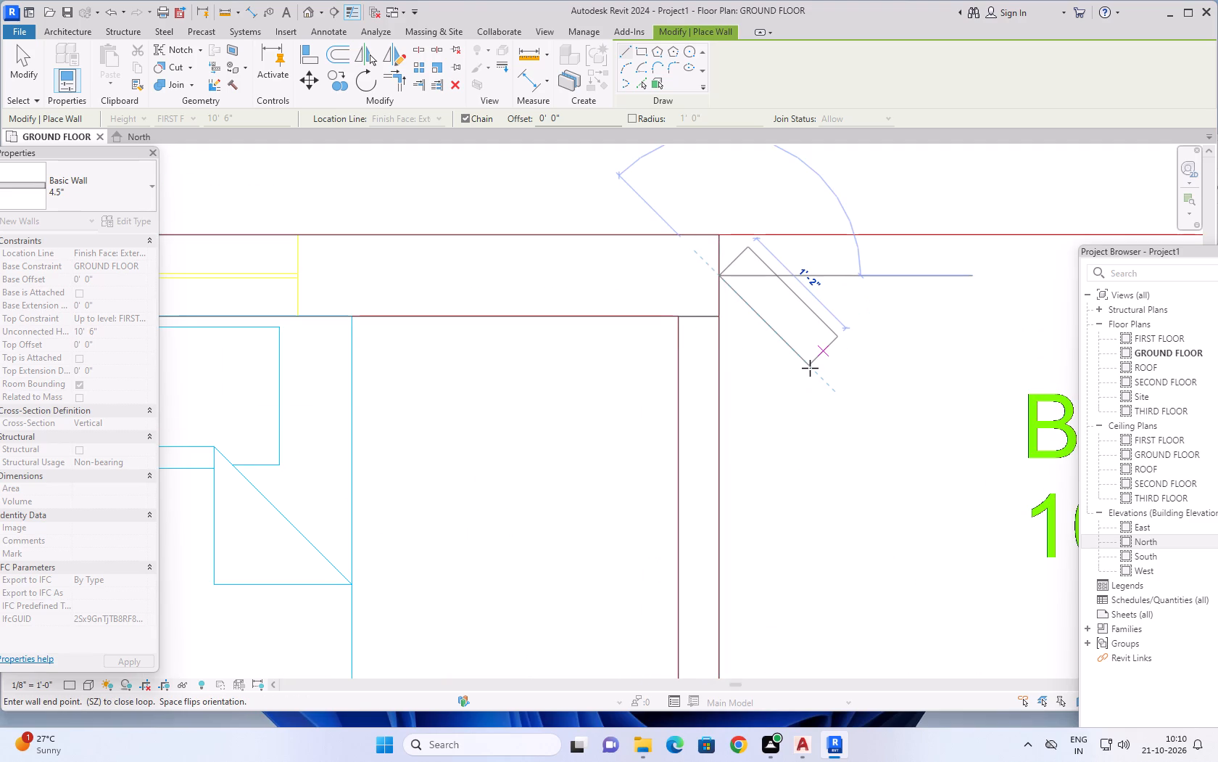
Draw a 4.5" wall 13' 1 1/2" long between Flat-B's Bedroom-1 and Balcony/Dining, from the exterior wall's inner face across door D2.
key("Escape")
scroll(810, 369, "up", 1)
scroll(810, 372, "down", 11)
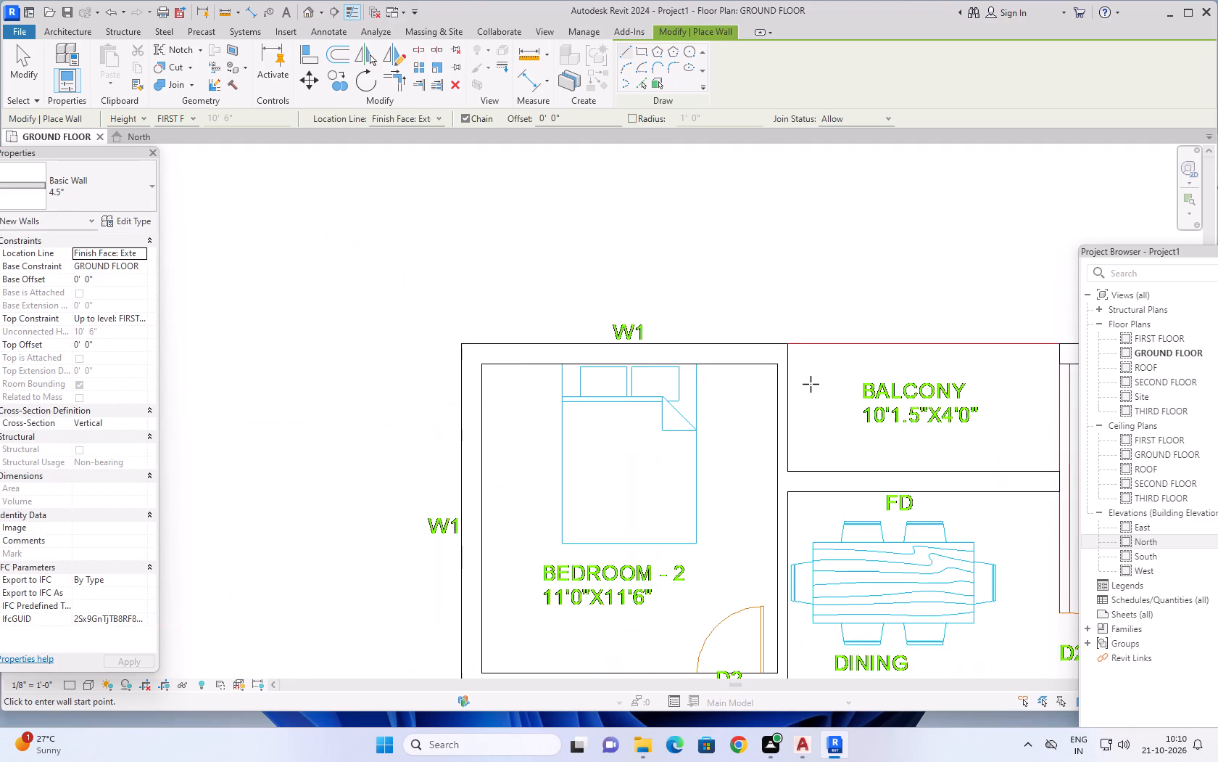
scroll(811, 384, "down", 4)
middle_click_drag(829, 408, 545, 311)
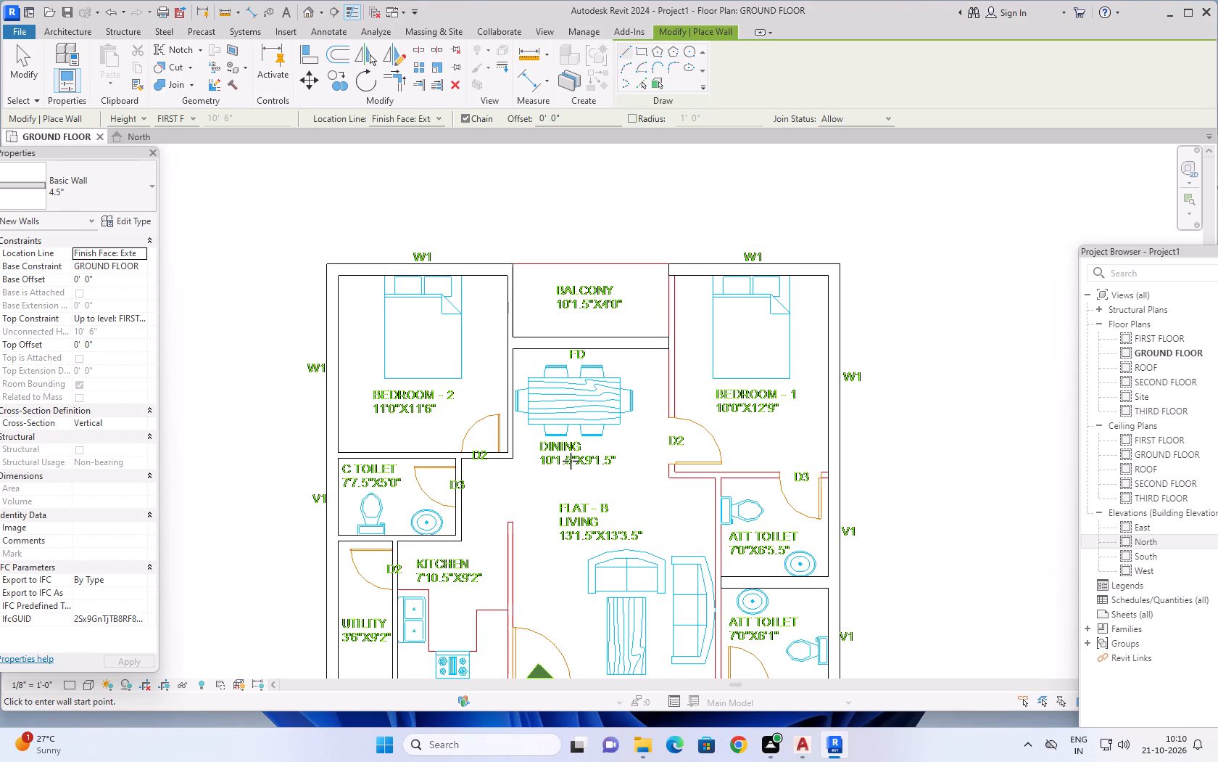
scroll(644, 460, "down", 1)
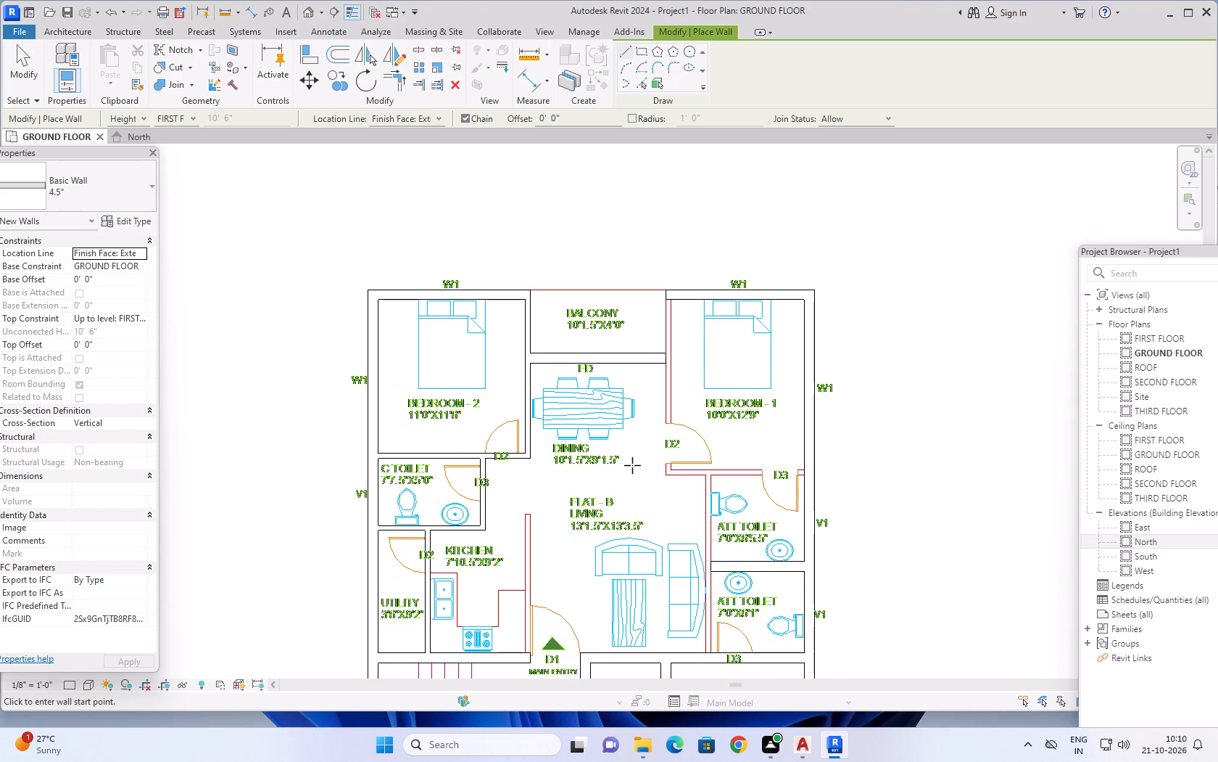
middle_click_drag(626, 462, 468, 453)
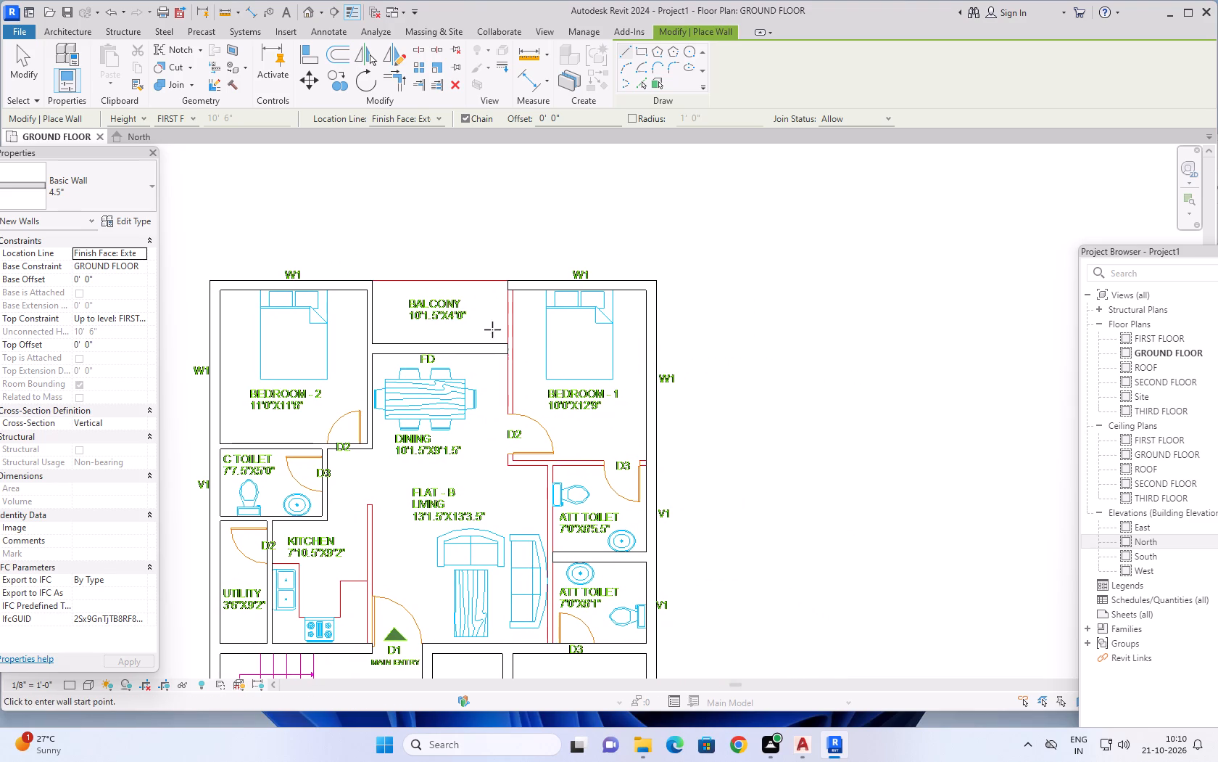
scroll(512, 282, "up", 4)
scroll(543, 333, "up", 4)
scroll(494, 276, "up", 3)
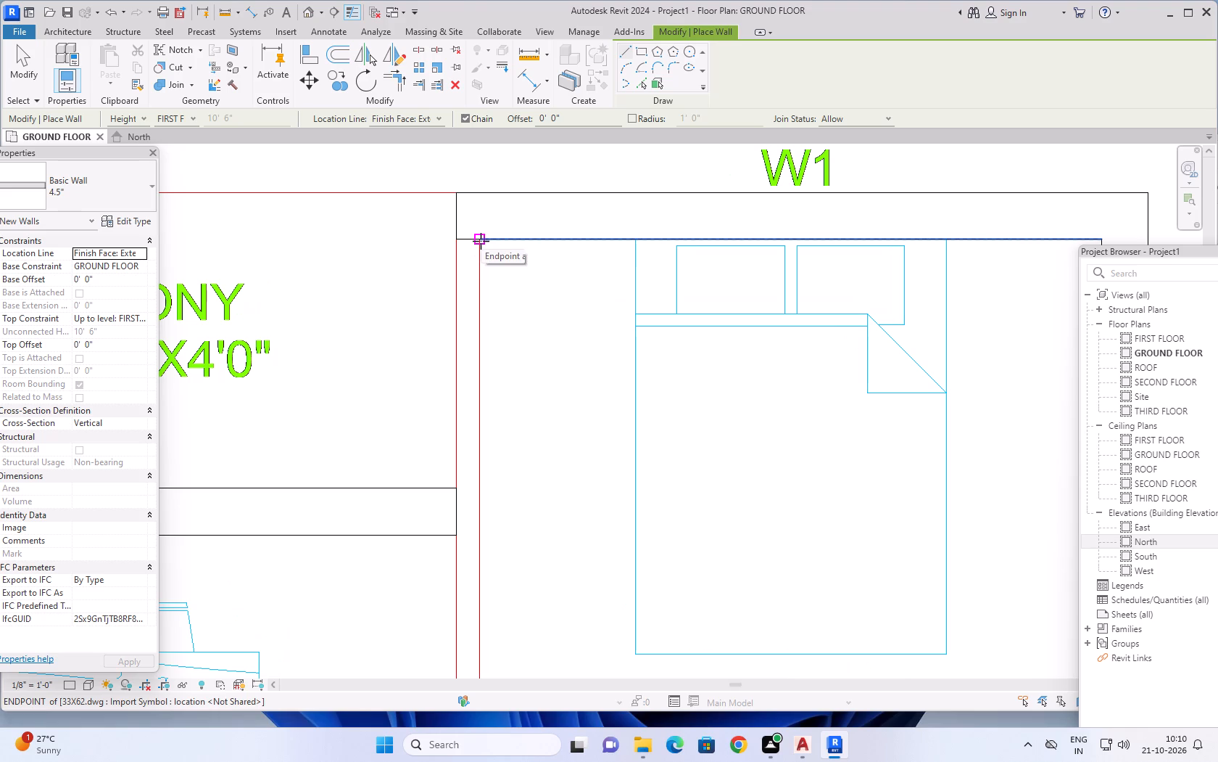
left_click(481, 241)
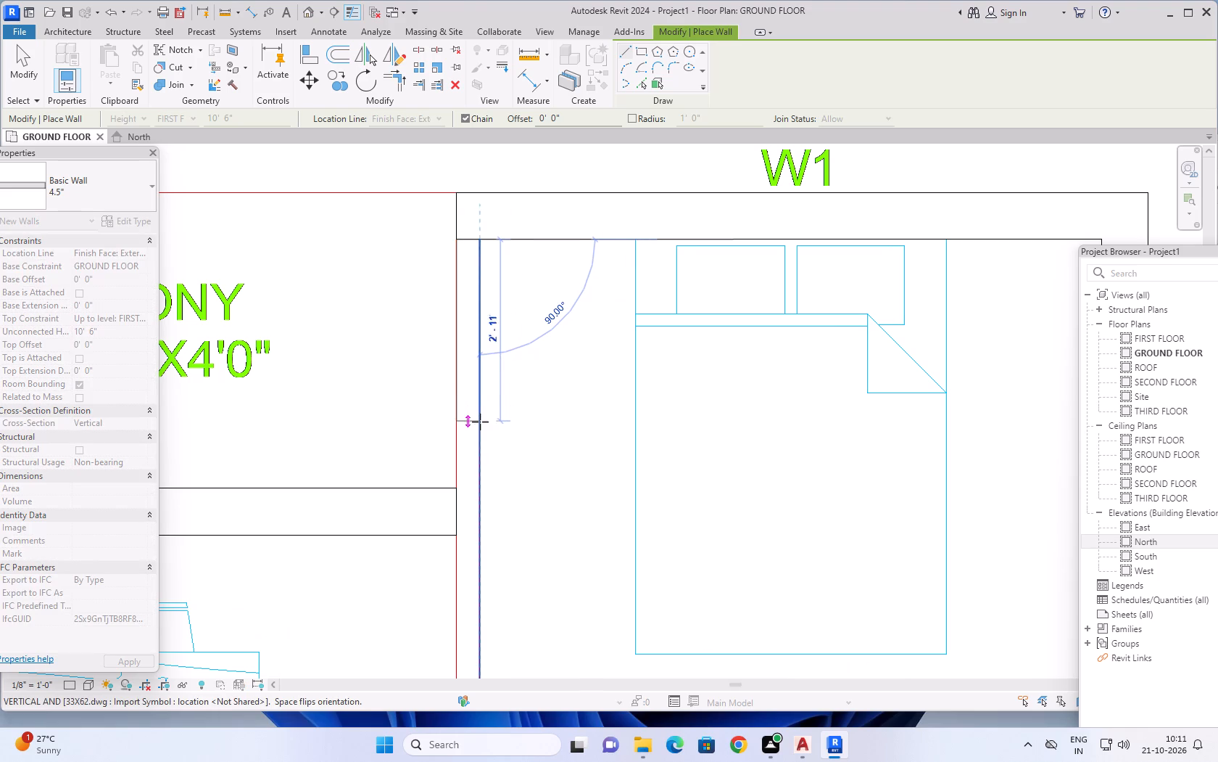
scroll(484, 434, "down", 5)
middle_click_drag(486, 454, 486, 450)
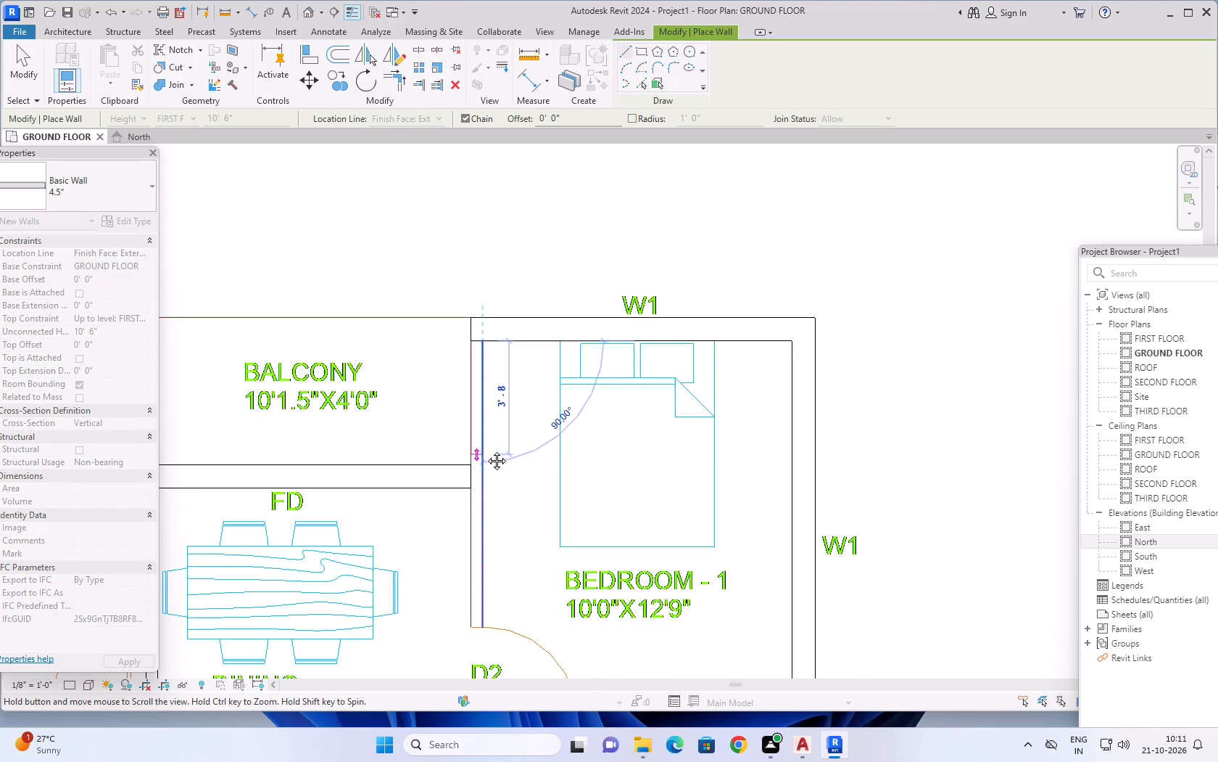
middle_click_drag(486, 450, 515, 295)
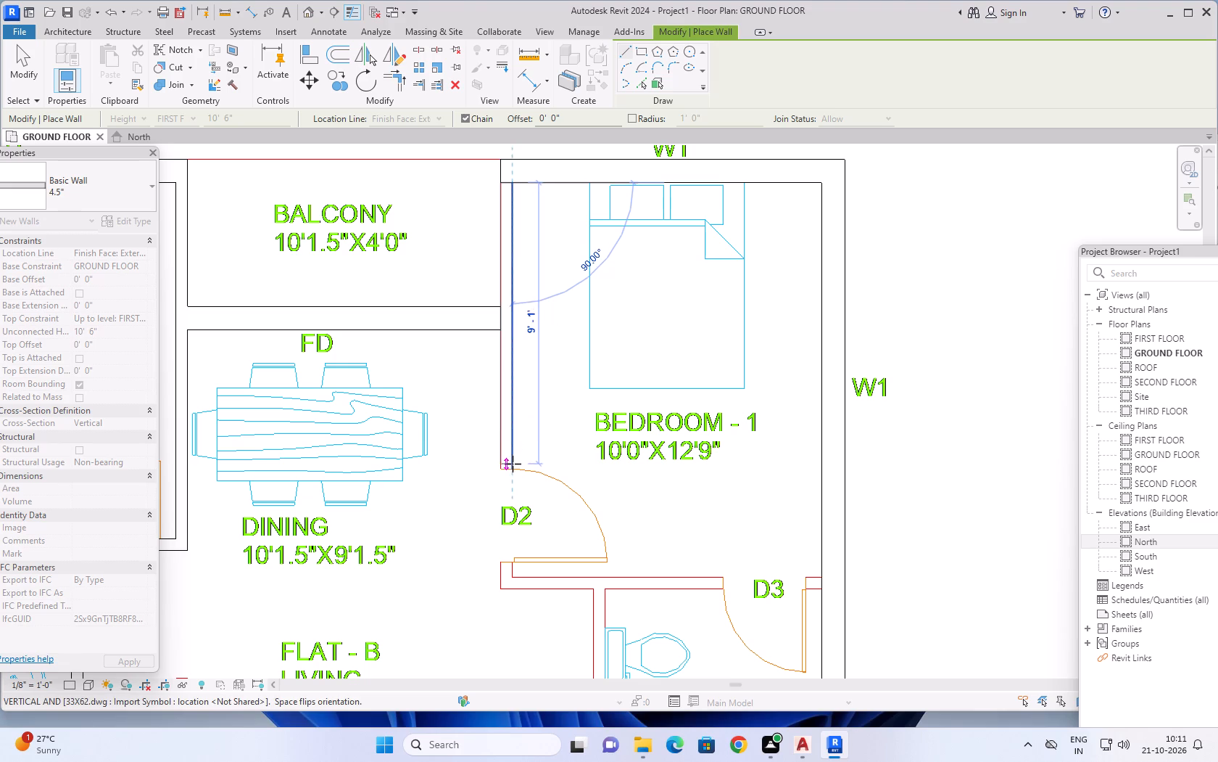
scroll(512, 467, "up", 2)
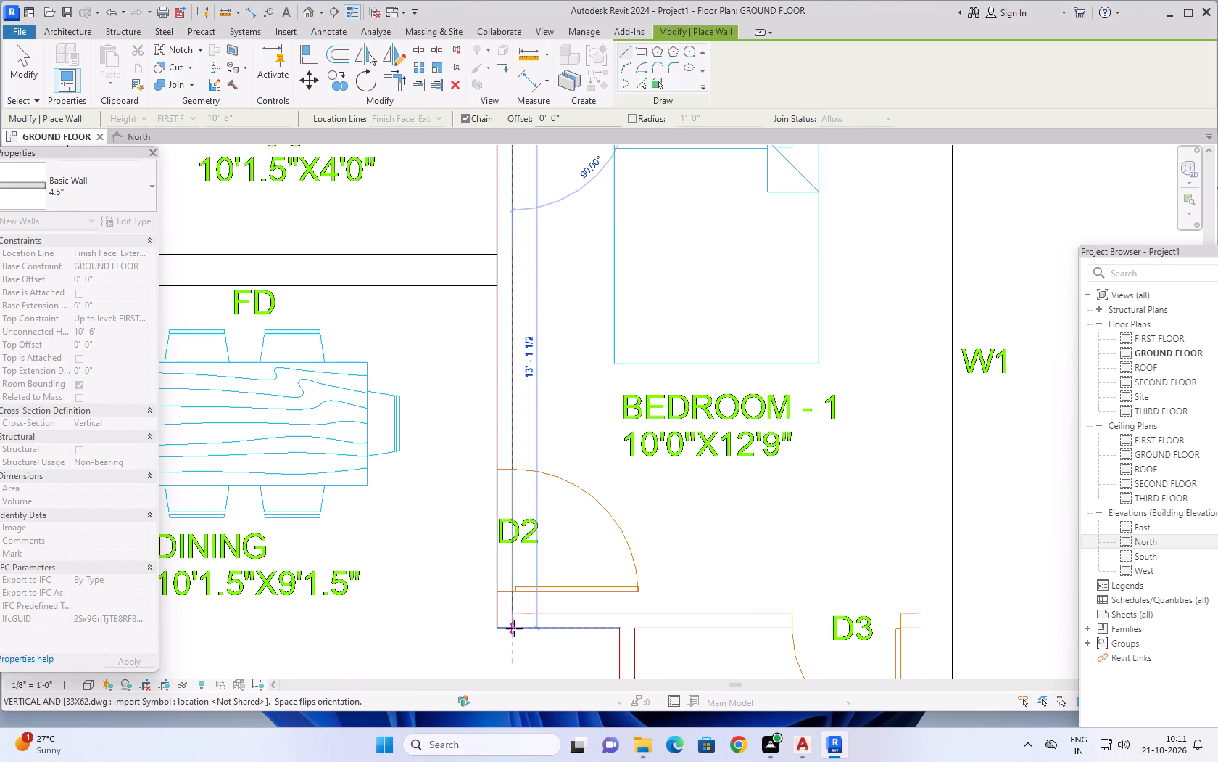
left_click(514, 628)
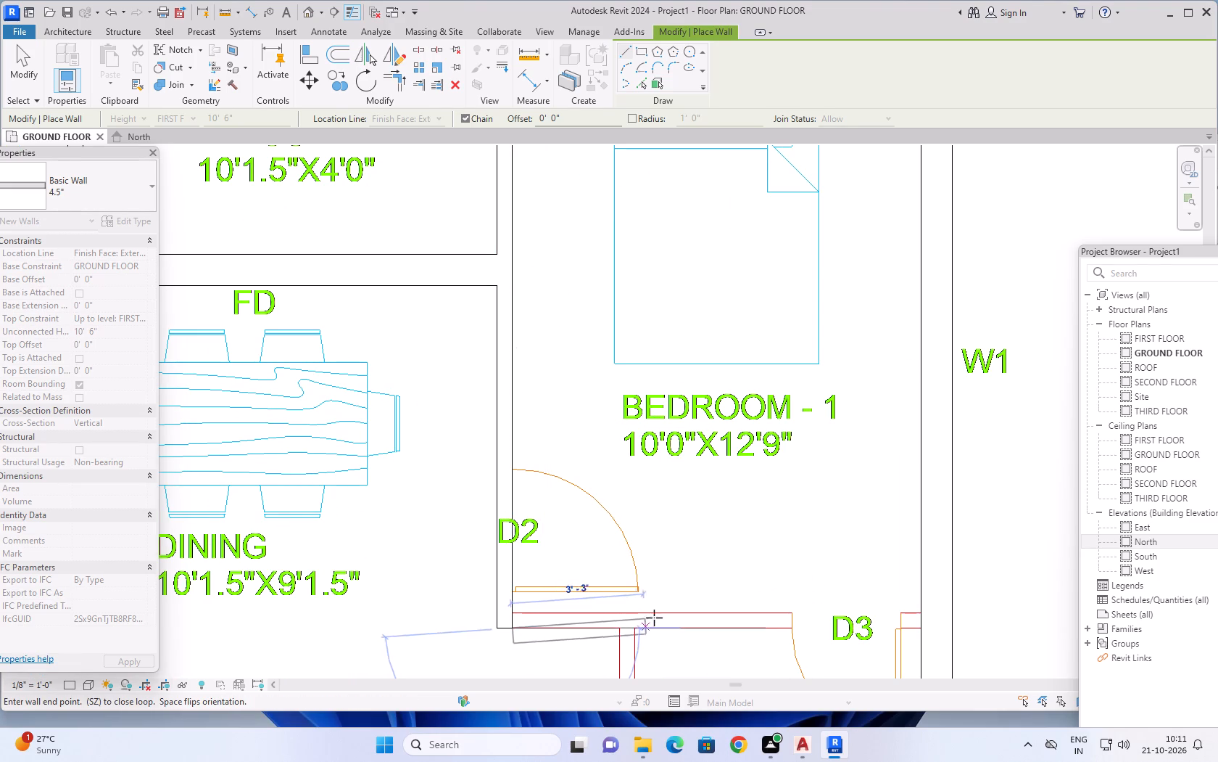
Continue with a 10' 0" long 4.5" wall between Bedroom-1 and its ATT Toilet, flipped onto the DWG lines, to the exterior wall's inner face.
key("space")
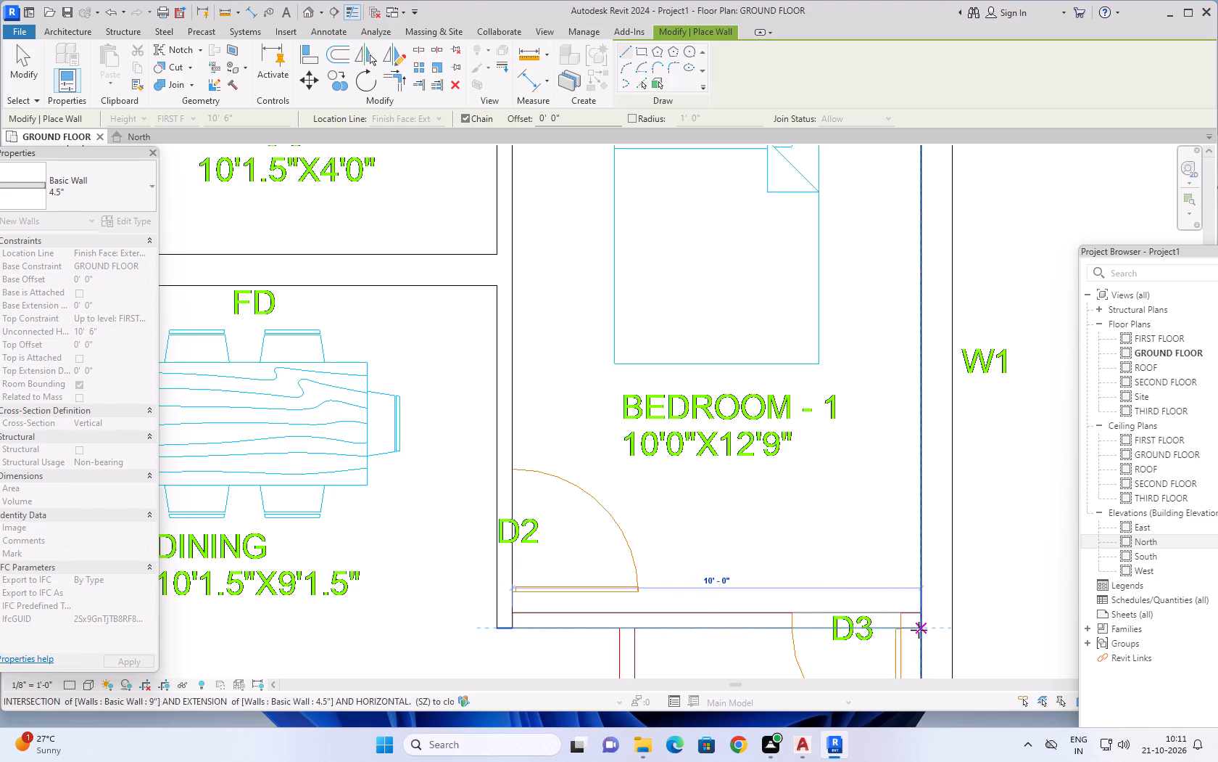
left_click(921, 630)
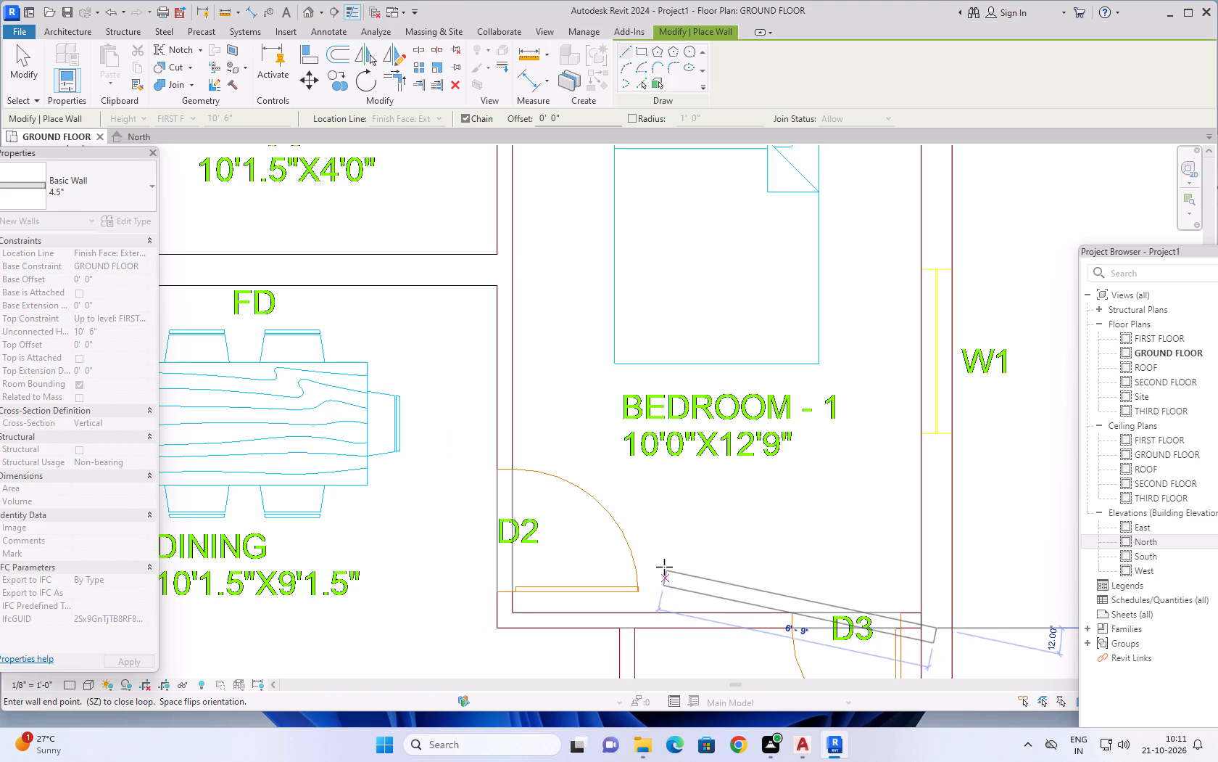
key("Escape")
Draw a 4.5" wall between Flat-B's Living and both ATT Toilets, from the Bedroom-1 partition to the core wall, flipped onto the DWG lines.
scroll(665, 567, "down", 4)
middle_click_drag(667, 569, 552, 351)
scroll(495, 452, "up", 2)
middle_click_drag(462, 419, 451, 403)
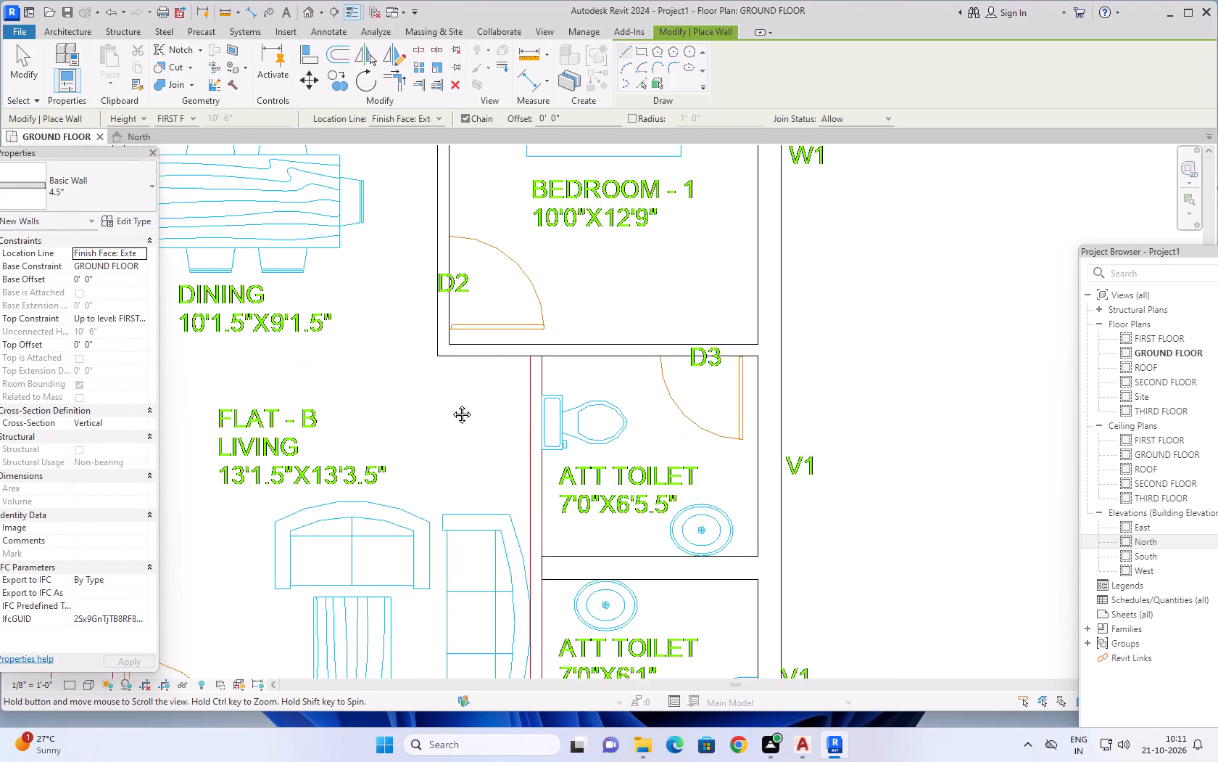
middle_click_drag(451, 403, 431, 370)
scroll(467, 330, "up", 5)
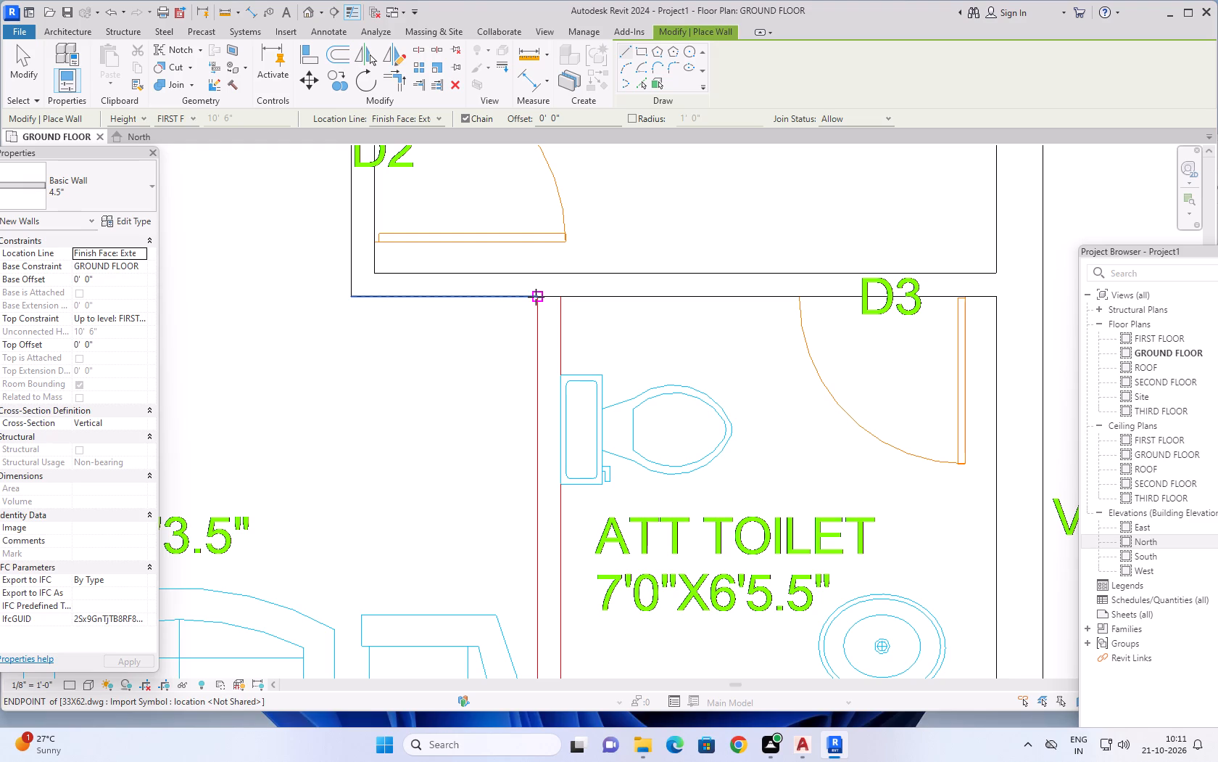
left_click(536, 297)
key("space")
scroll(535, 536, "down", 4)
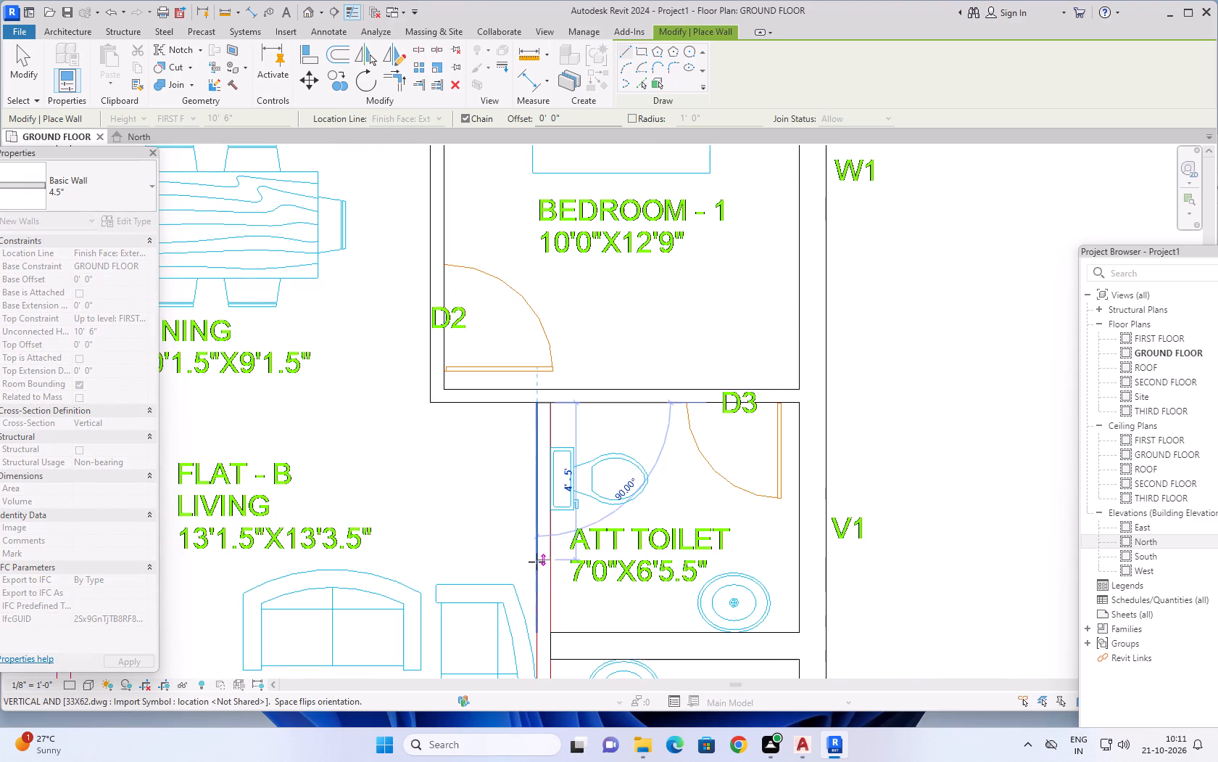
middle_click_drag(536, 562, 515, 271)
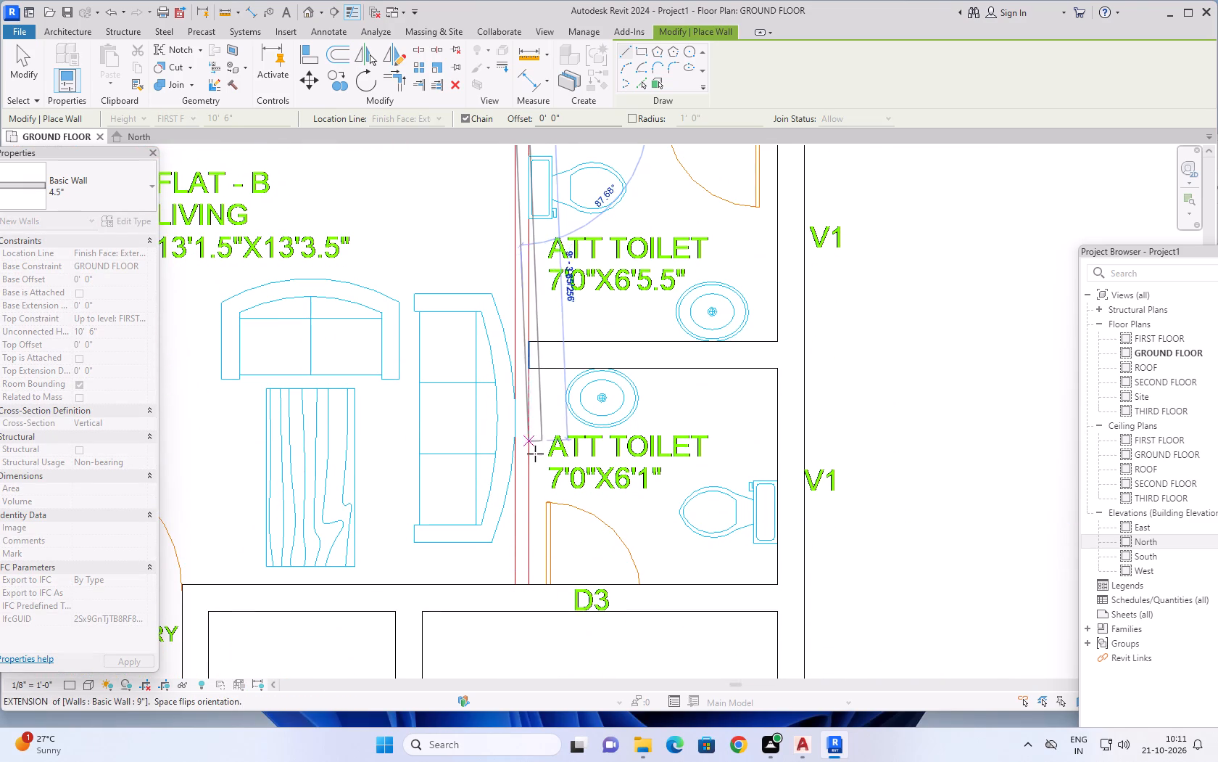
left_click(515, 582)
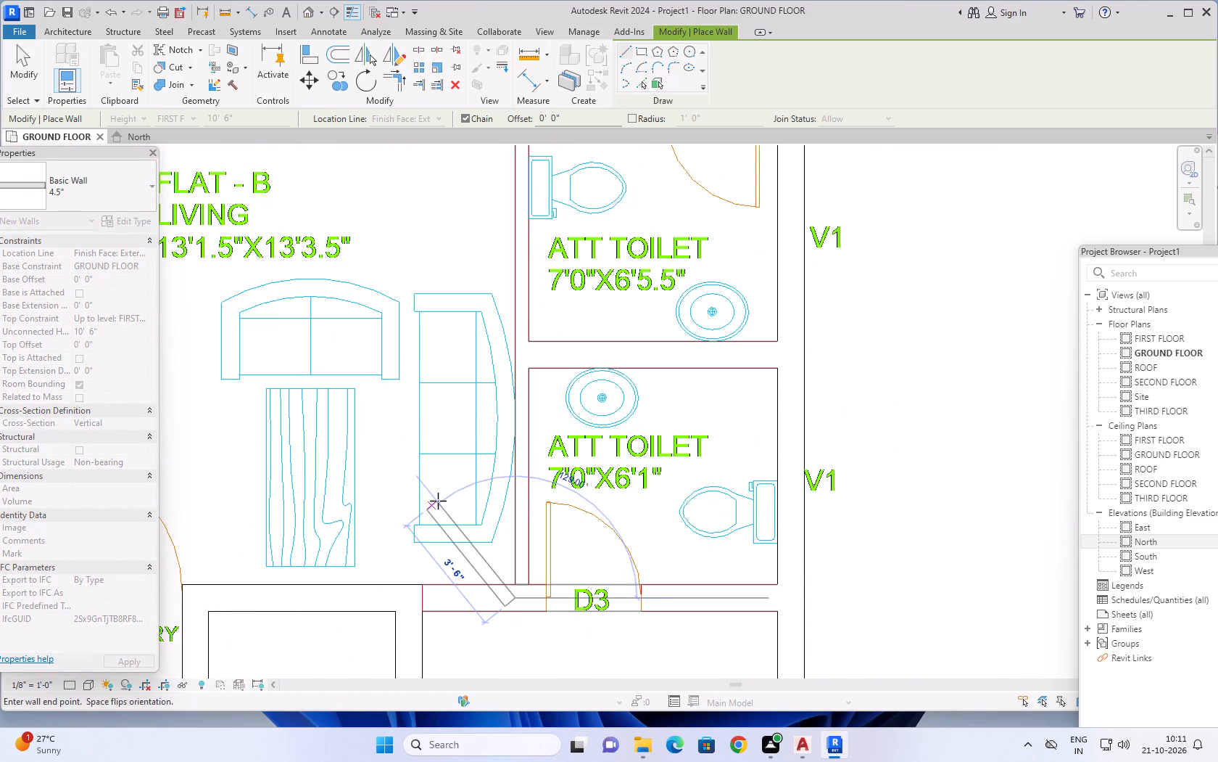
key("Escape")
Draw a 4.5" wall about 10' 4" long between Flat-B's Kitchen and Living, from the DWG's free wall end to the staircase wall.
scroll(437, 500, "down", 7)
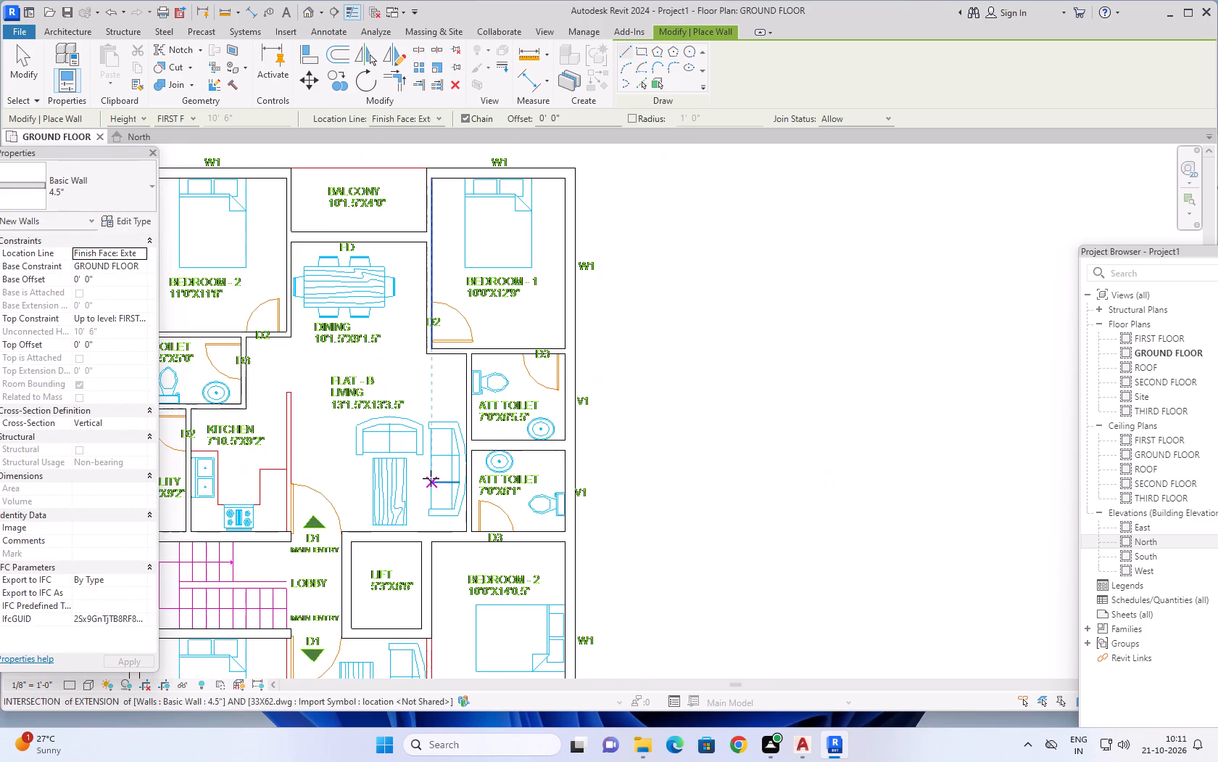
scroll(427, 473, "down", 2)
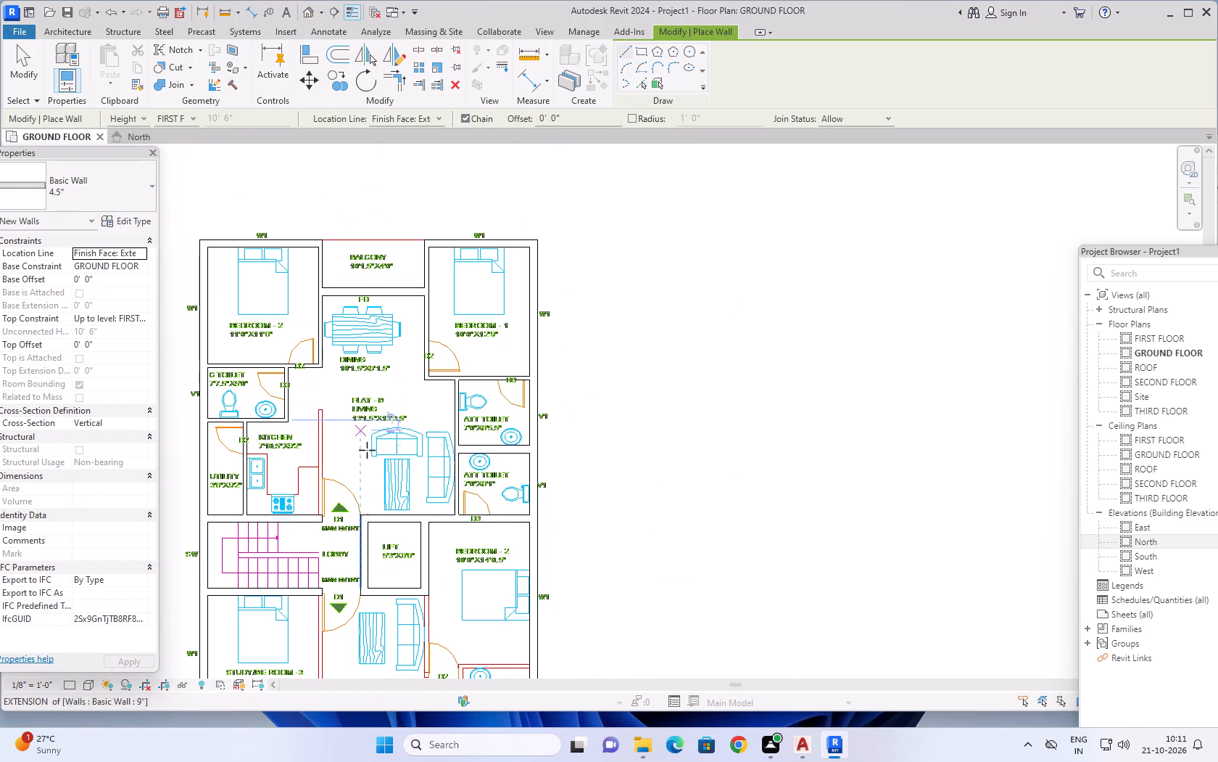
scroll(312, 416, "up", 7)
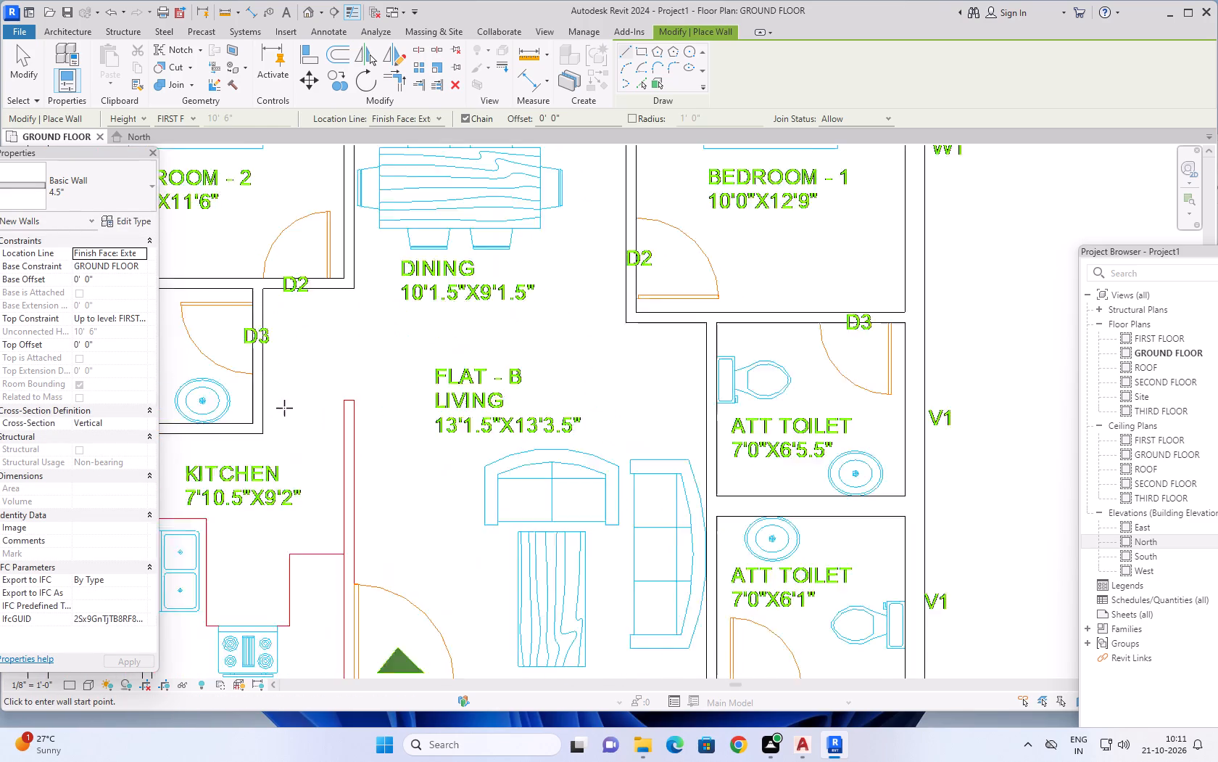
scroll(284, 408, "up", 3)
scroll(386, 390, "up", 4)
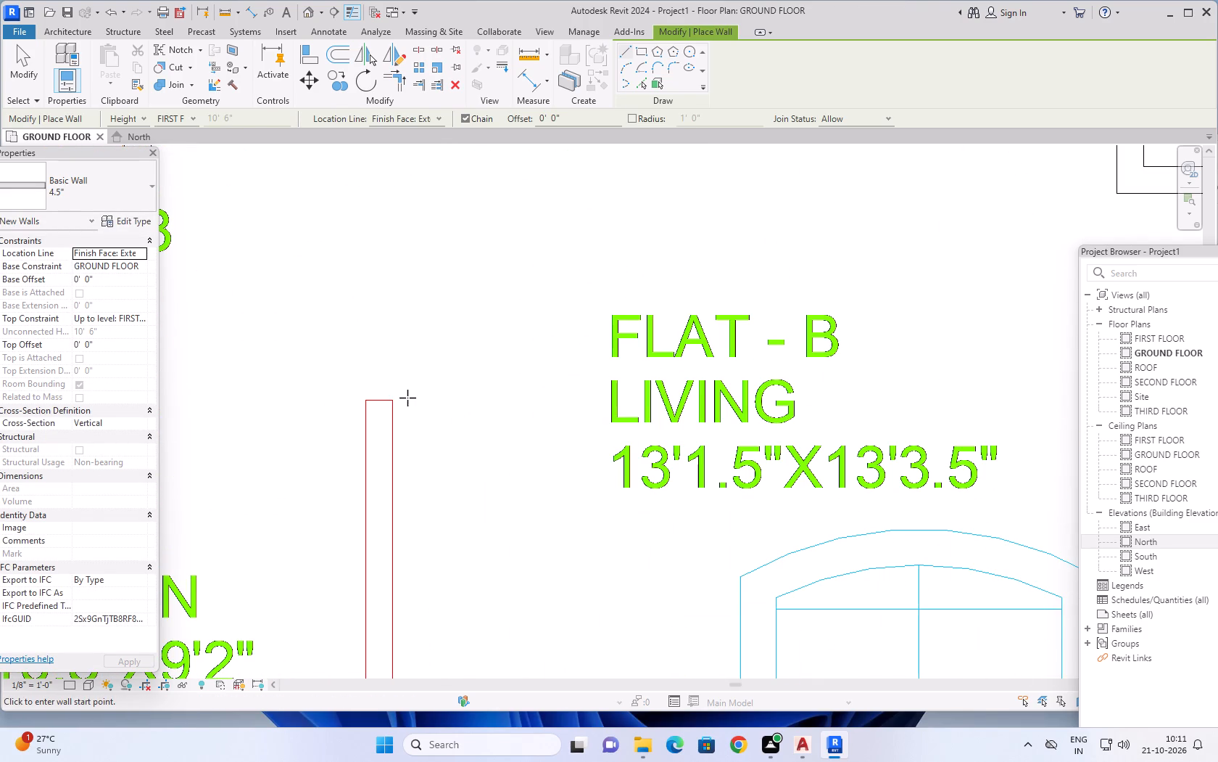
left_click(393, 400)
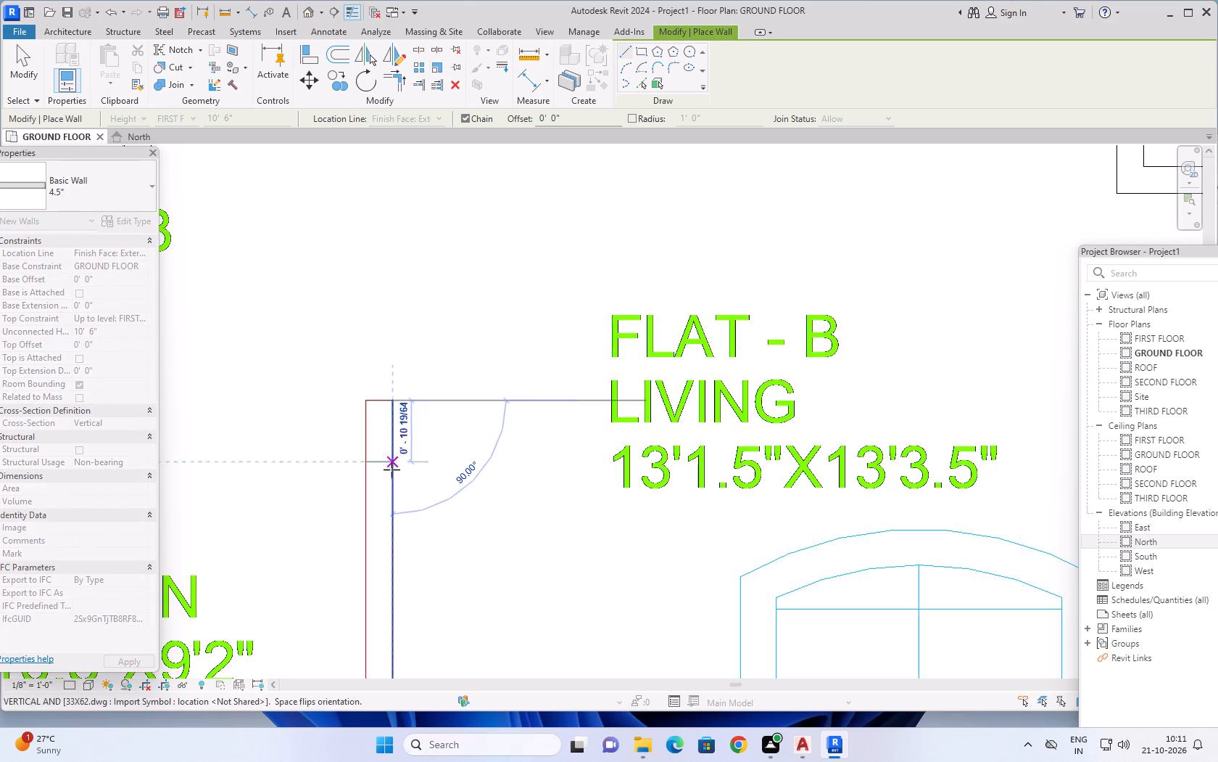
scroll(394, 529, "down", 5)
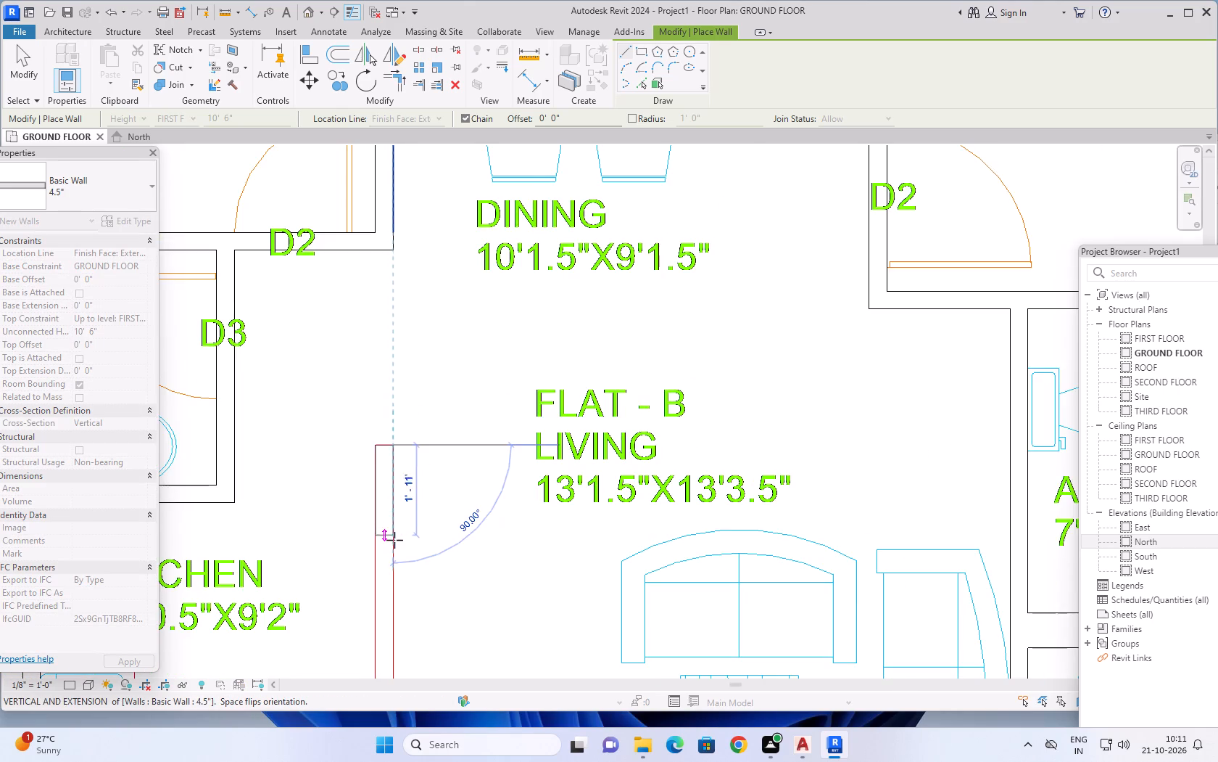
middle_click_drag(394, 541, 424, 218)
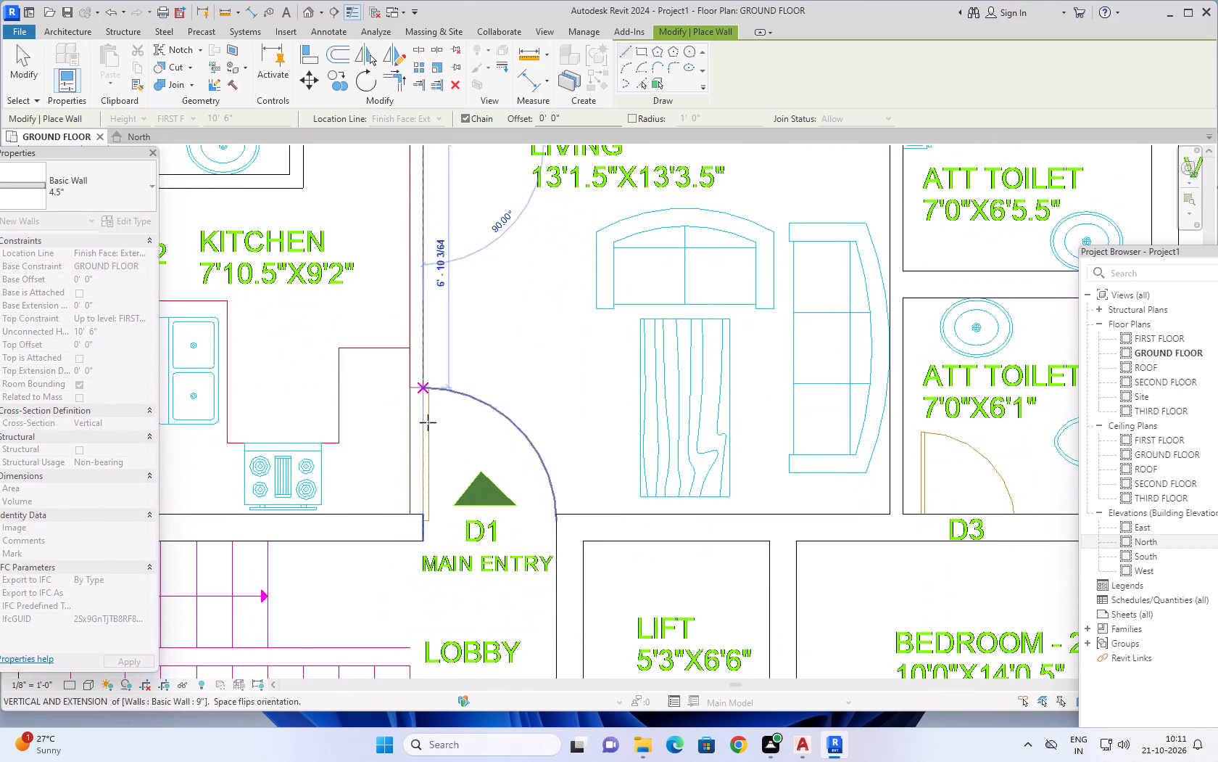
scroll(429, 504, "up", 5)
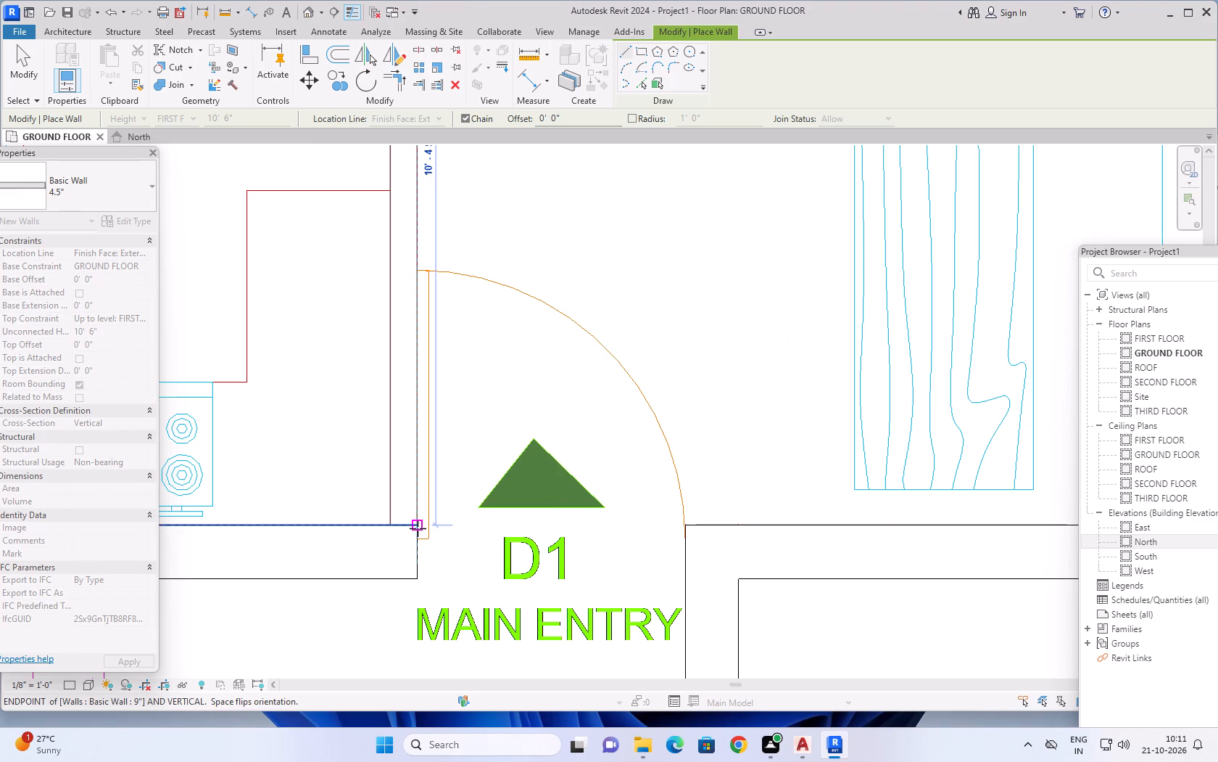
left_click(418, 528)
key("Escape")
Draw a 4.5" wall 11' 6 1/2" long between Flat-A's Study/Be Room-3 and Living, from the staircase wall past D2, flipped onto the DWG lines.
scroll(515, 457, "down", 4)
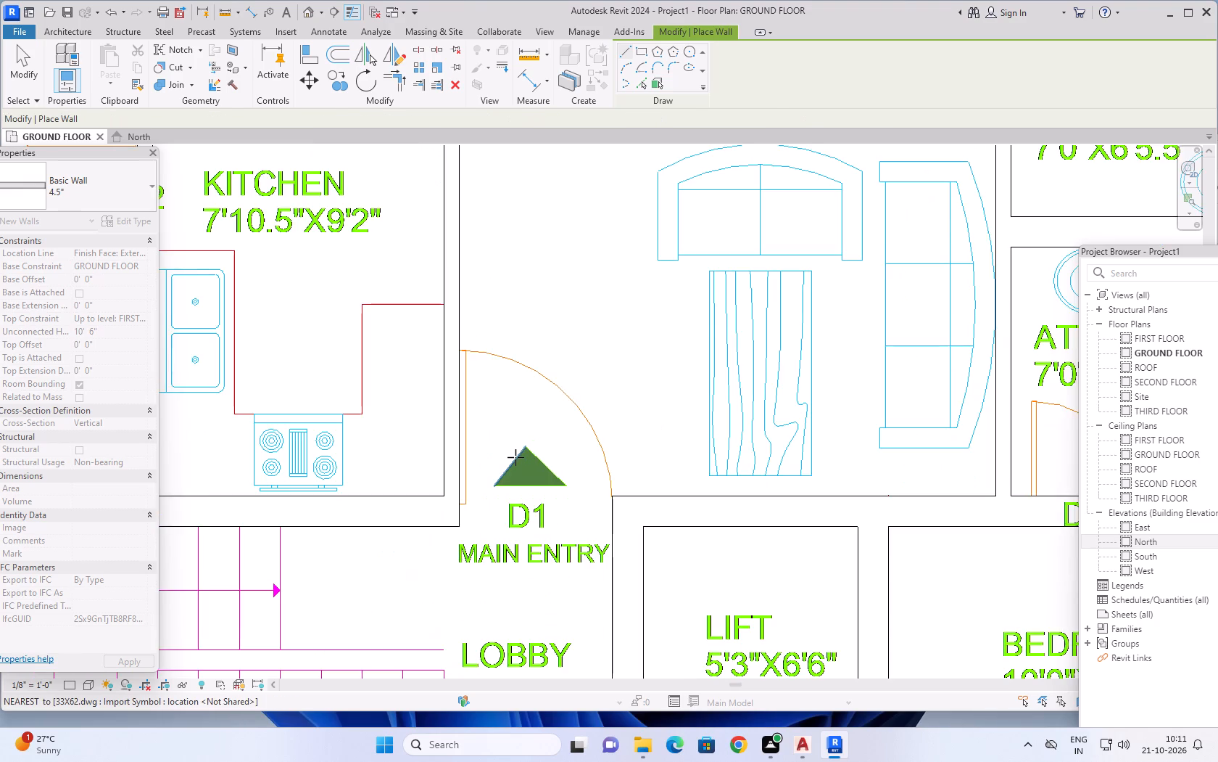
scroll(516, 456, "down", 7)
scroll(504, 515, "down", 2)
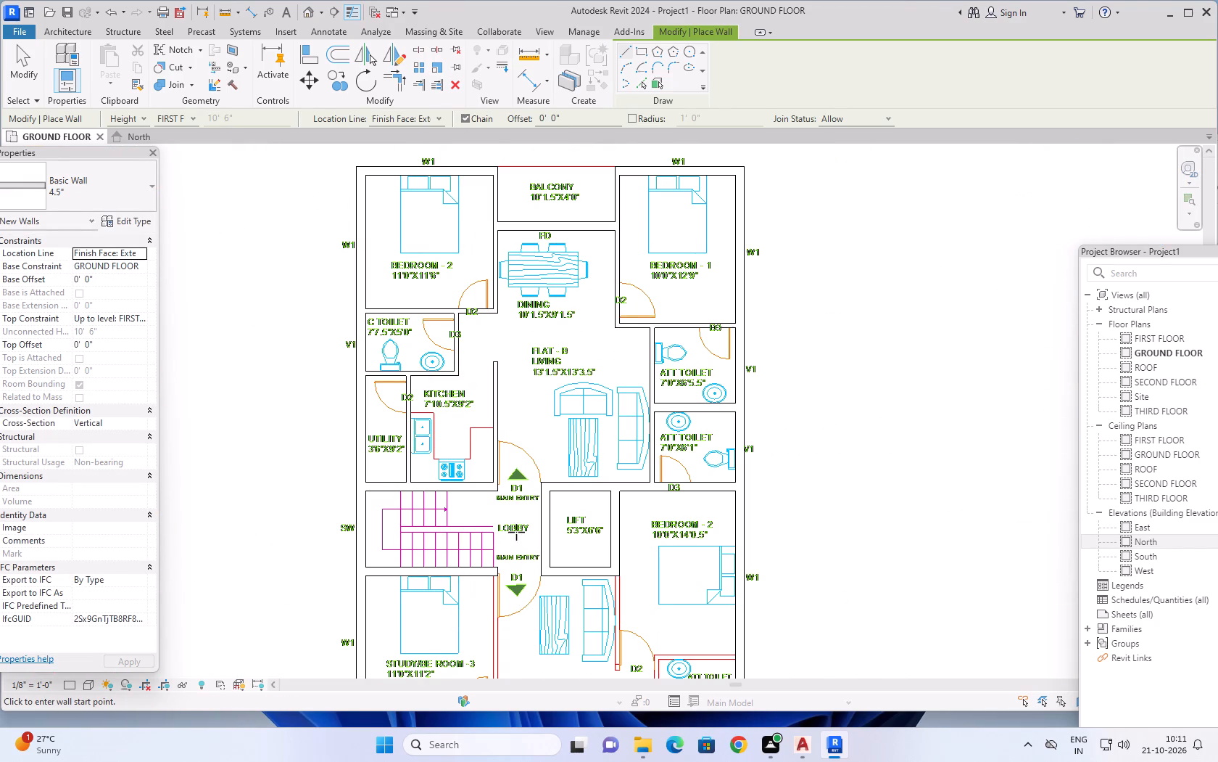
middle_click_drag(520, 554, 475, 397)
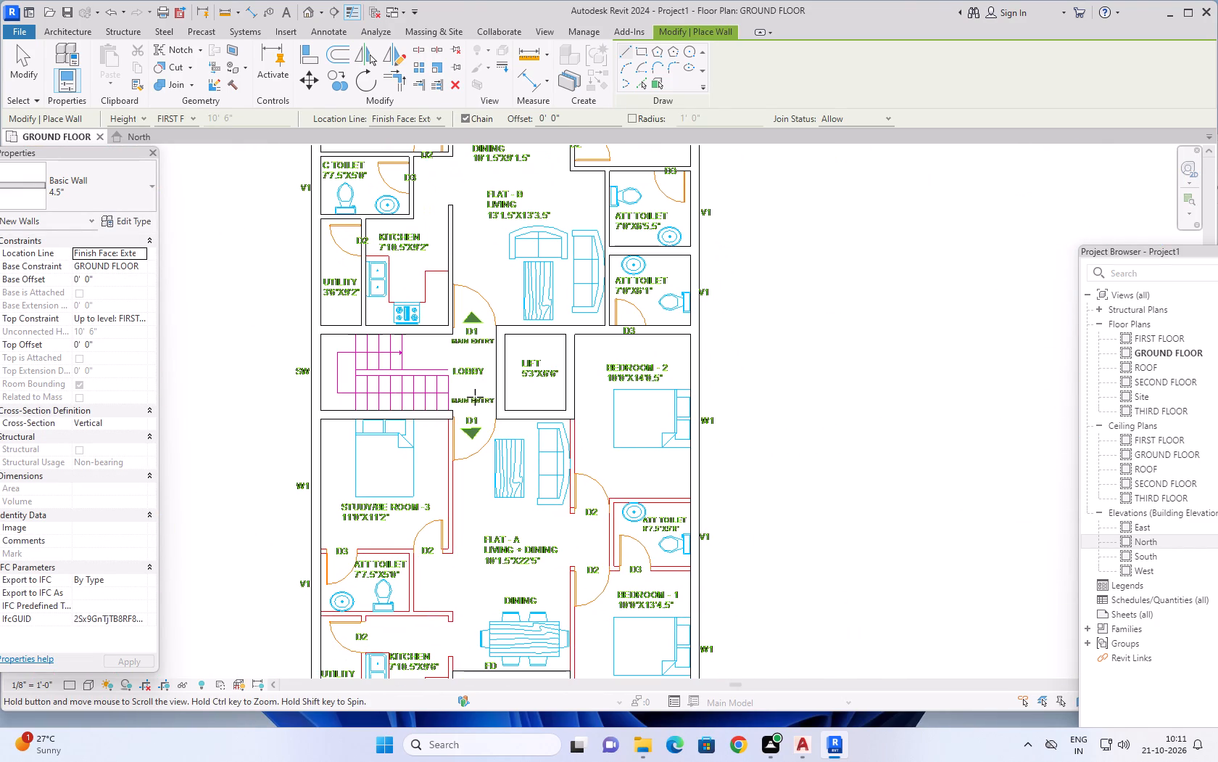
scroll(439, 431, "up", 15)
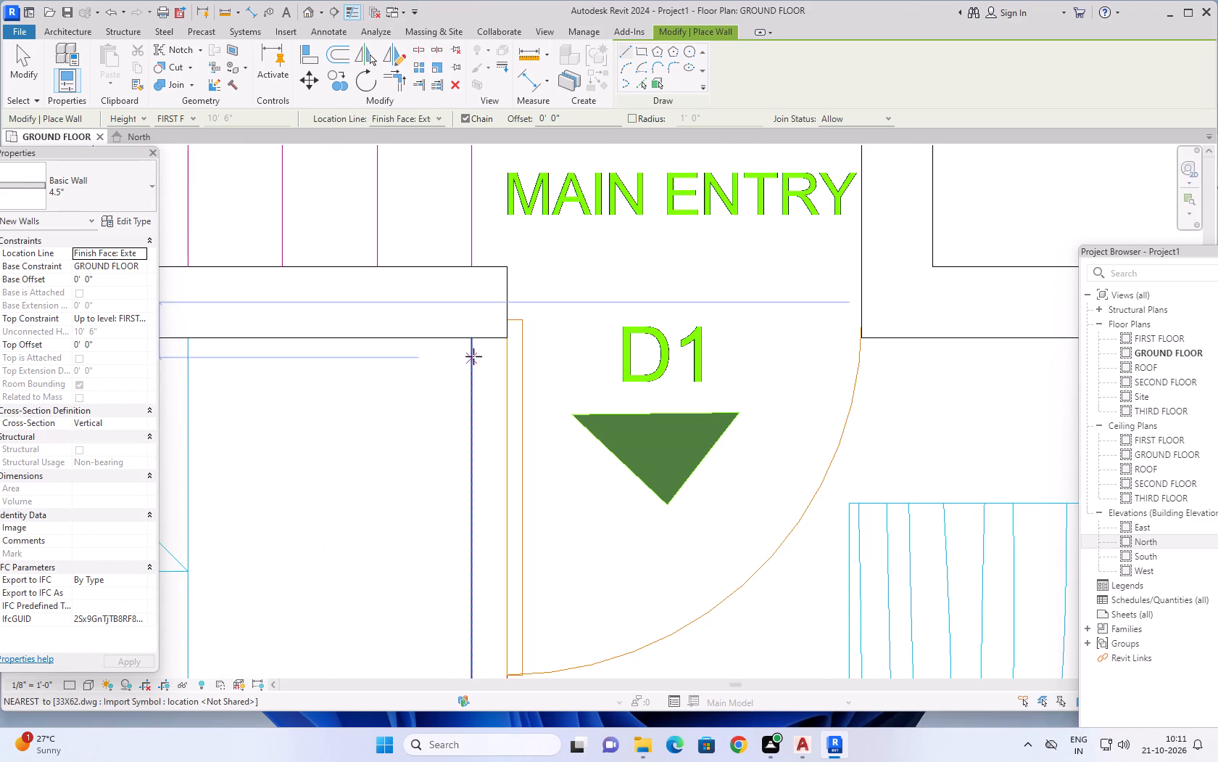
left_click(470, 338)
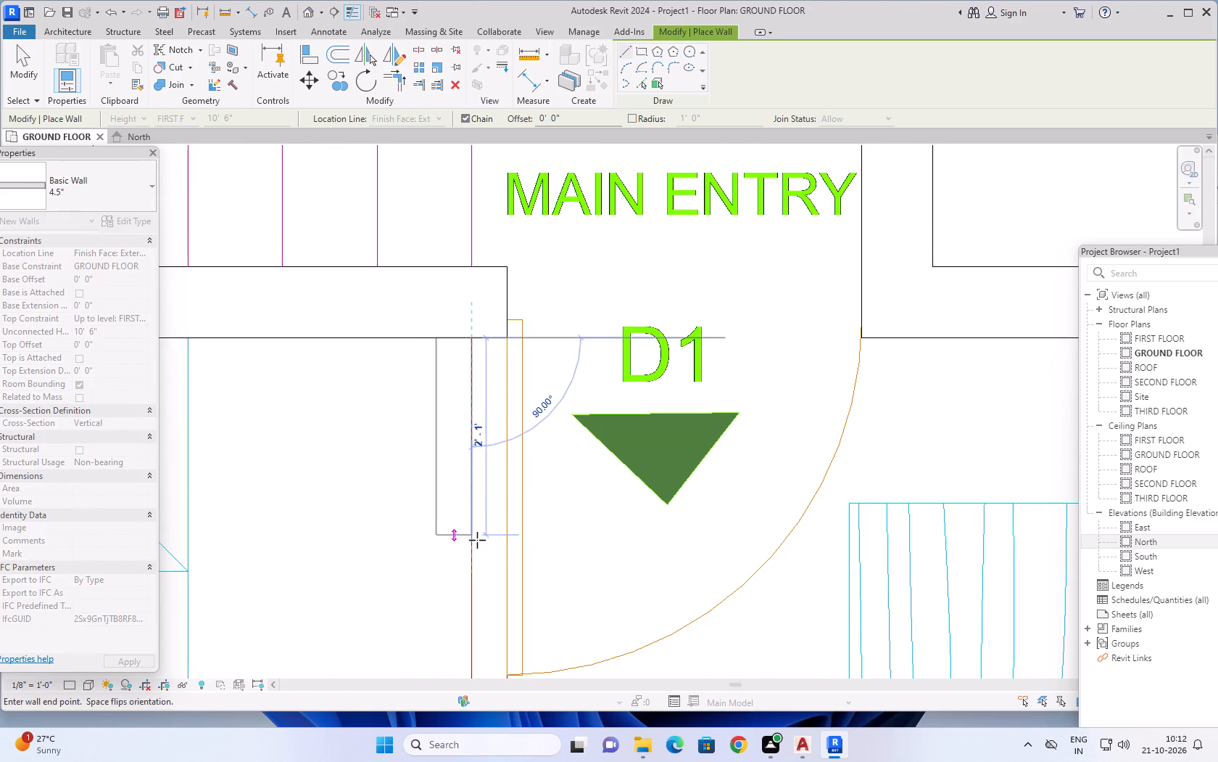
scroll(475, 546, "down", 9)
middle_click_drag(470, 556, 447, 316)
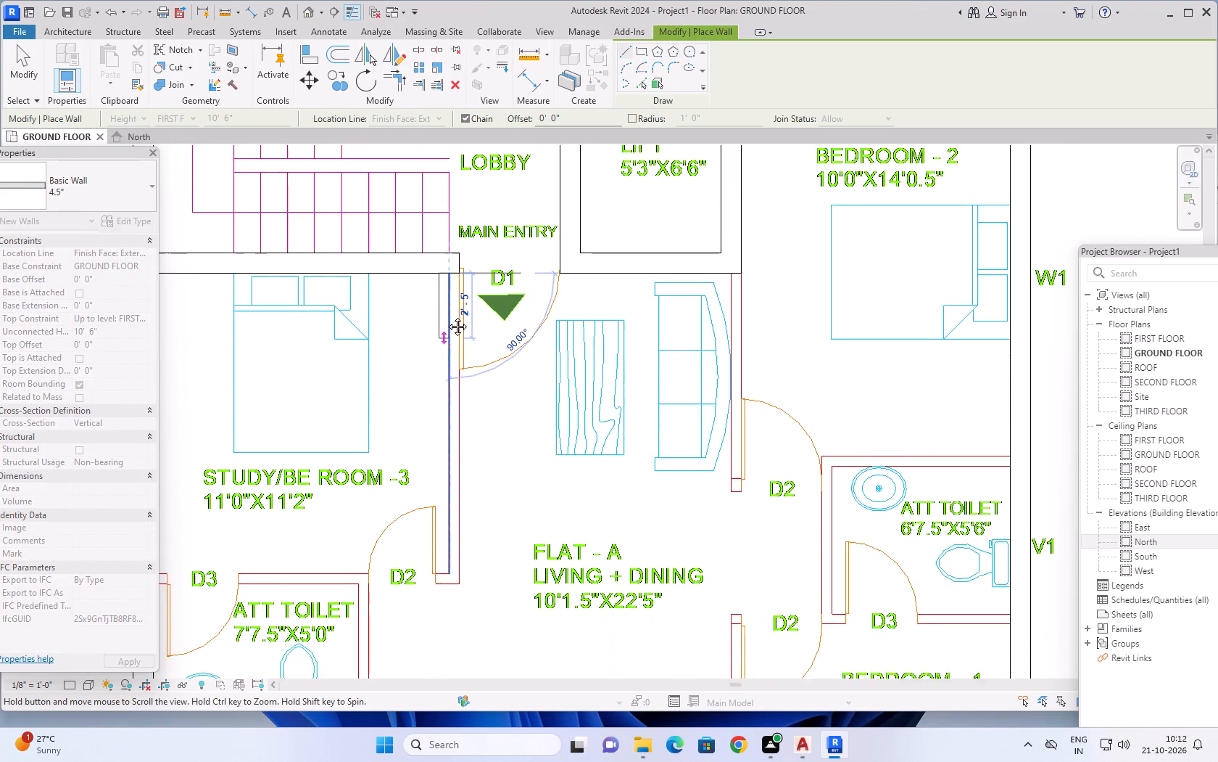
middle_click_drag(447, 316, 448, 274)
key("space")
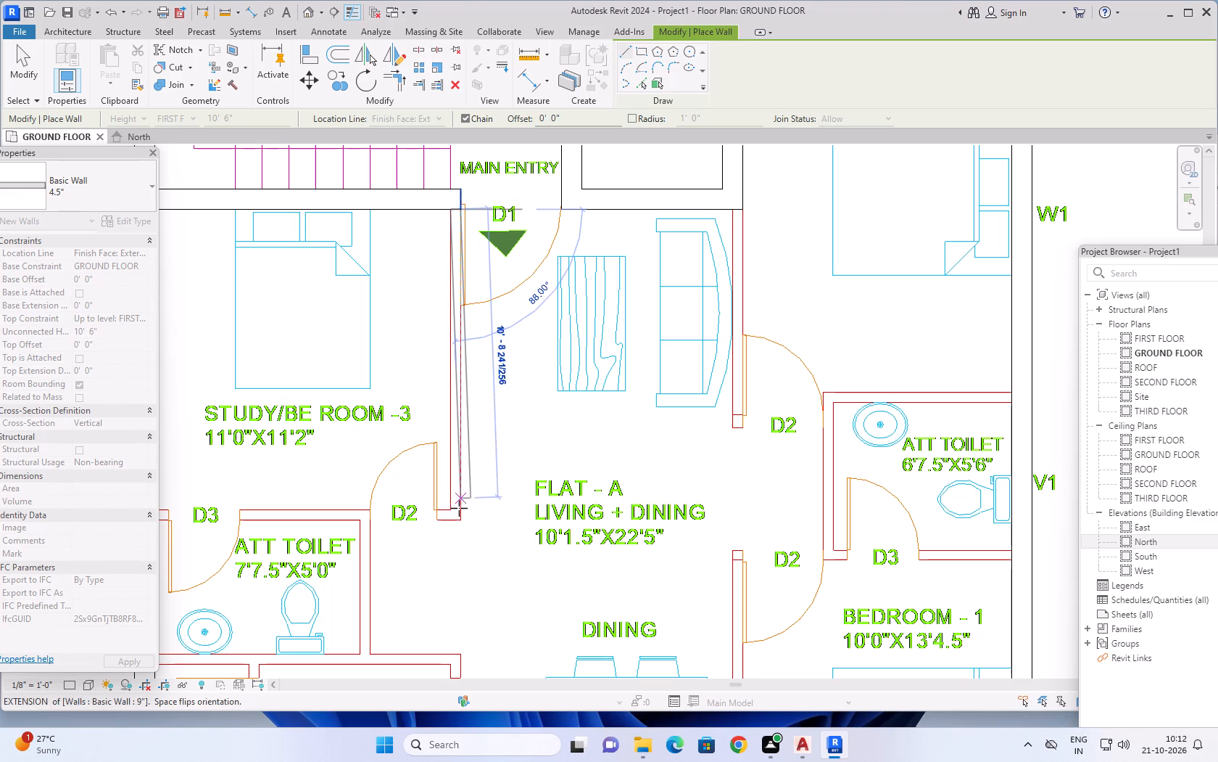
scroll(453, 514, "up", 5)
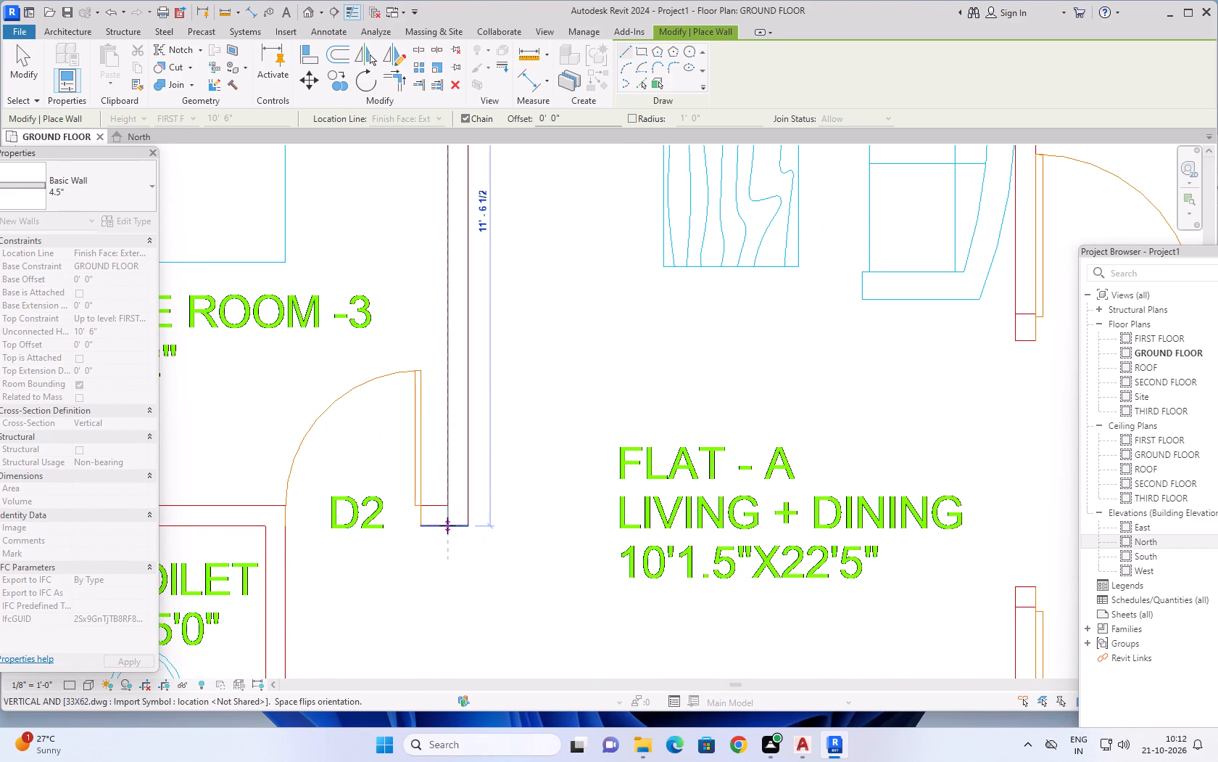
left_click(447, 526)
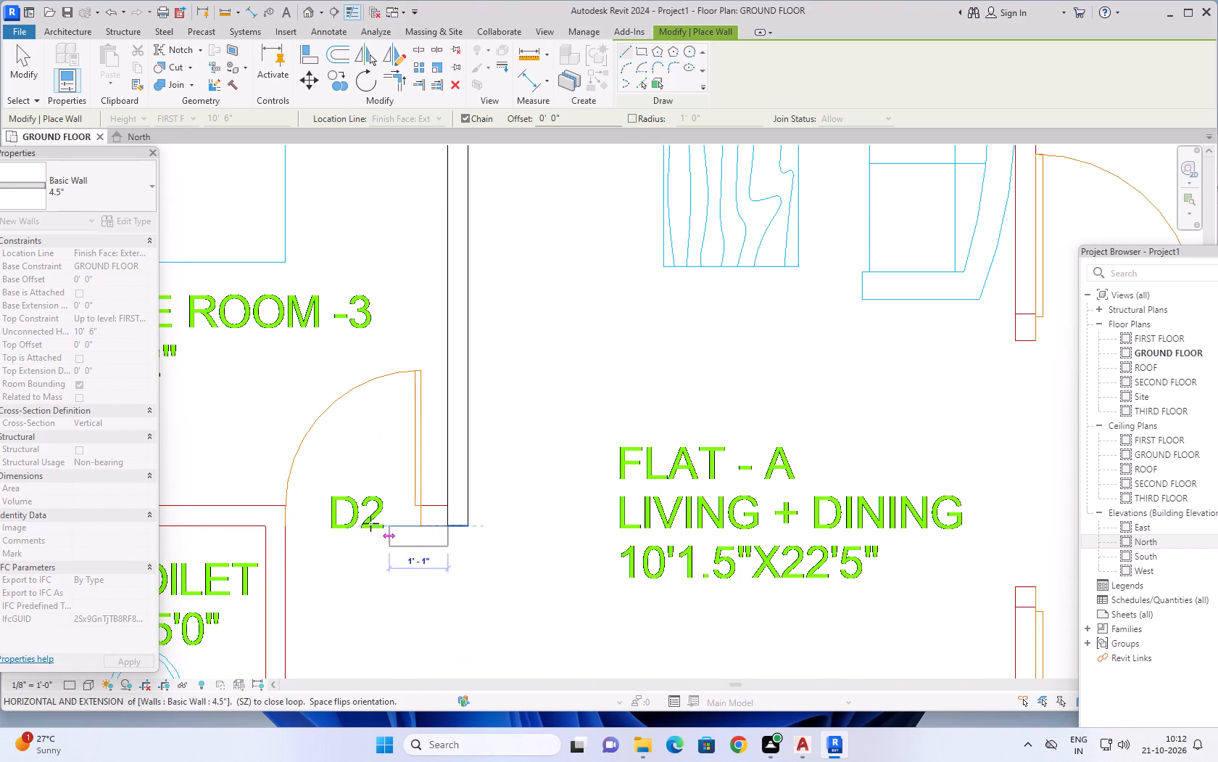
Continue with an 11' 0" long 4.5" wall between Study/Be Room-3 and its ATT Toilet, flipped onto the DWG lines, to the exterior wall's inner face.
scroll(268, 517, "down", 7)
middle_click_drag(254, 521, 472, 521)
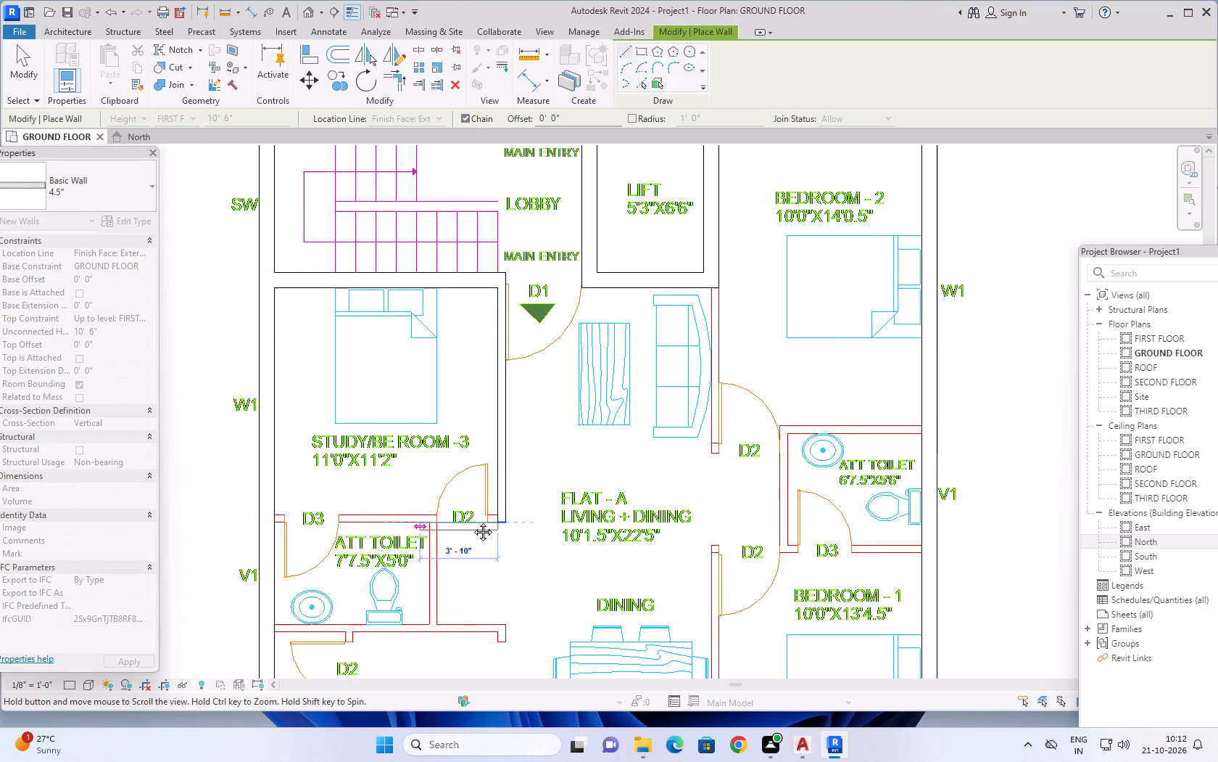
middle_click_drag(472, 521, 550, 521)
scroll(389, 529, "up", 4)
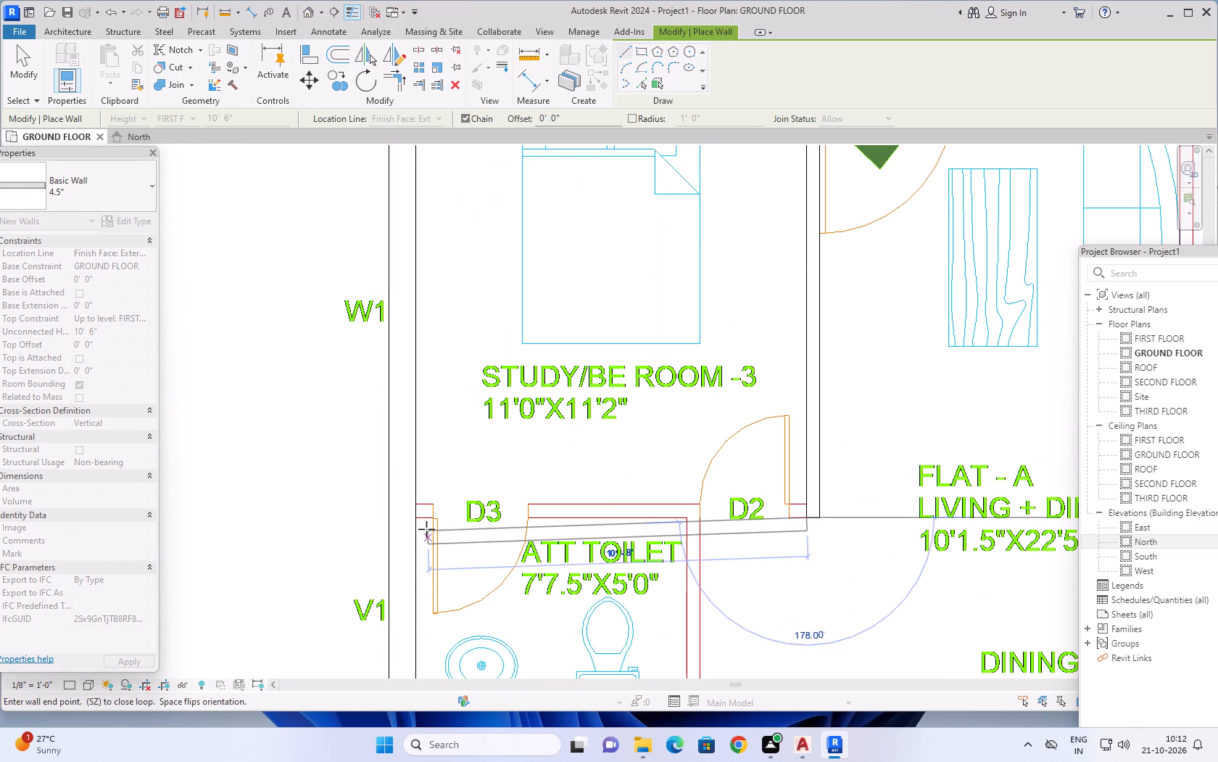
scroll(426, 529, "up", 5)
key("space")
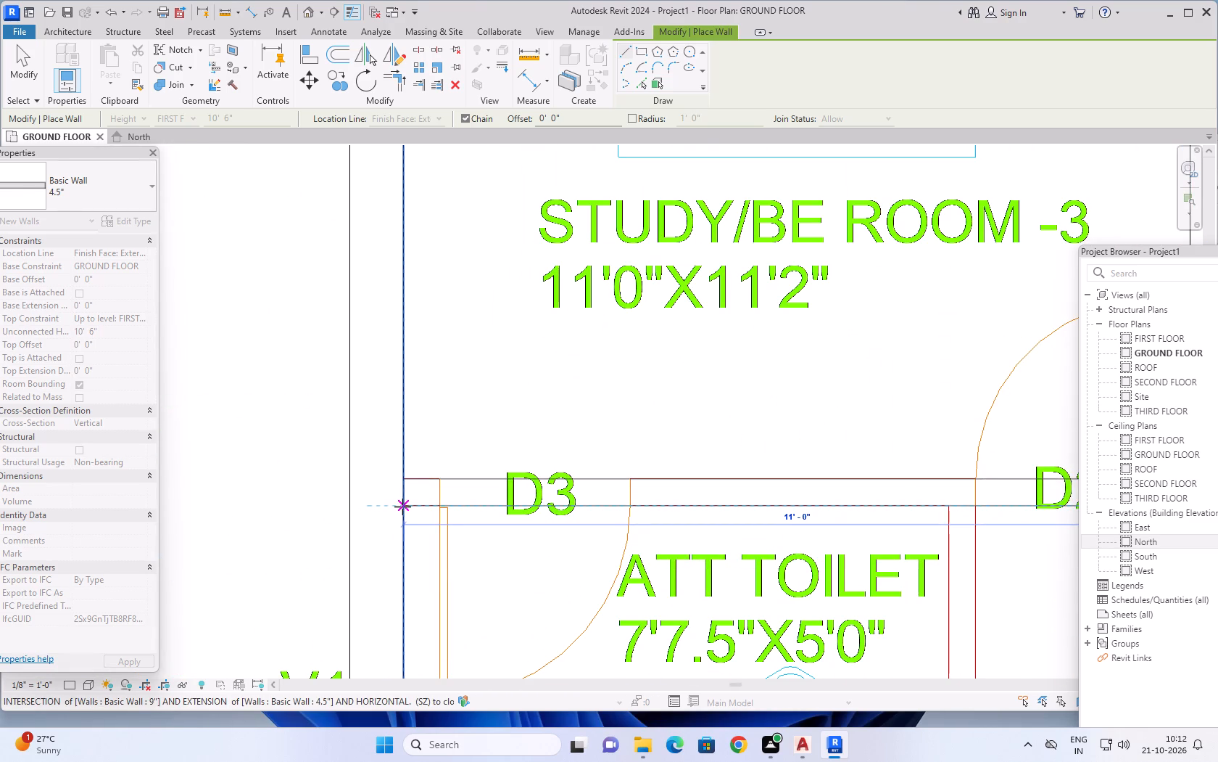
left_click(405, 505)
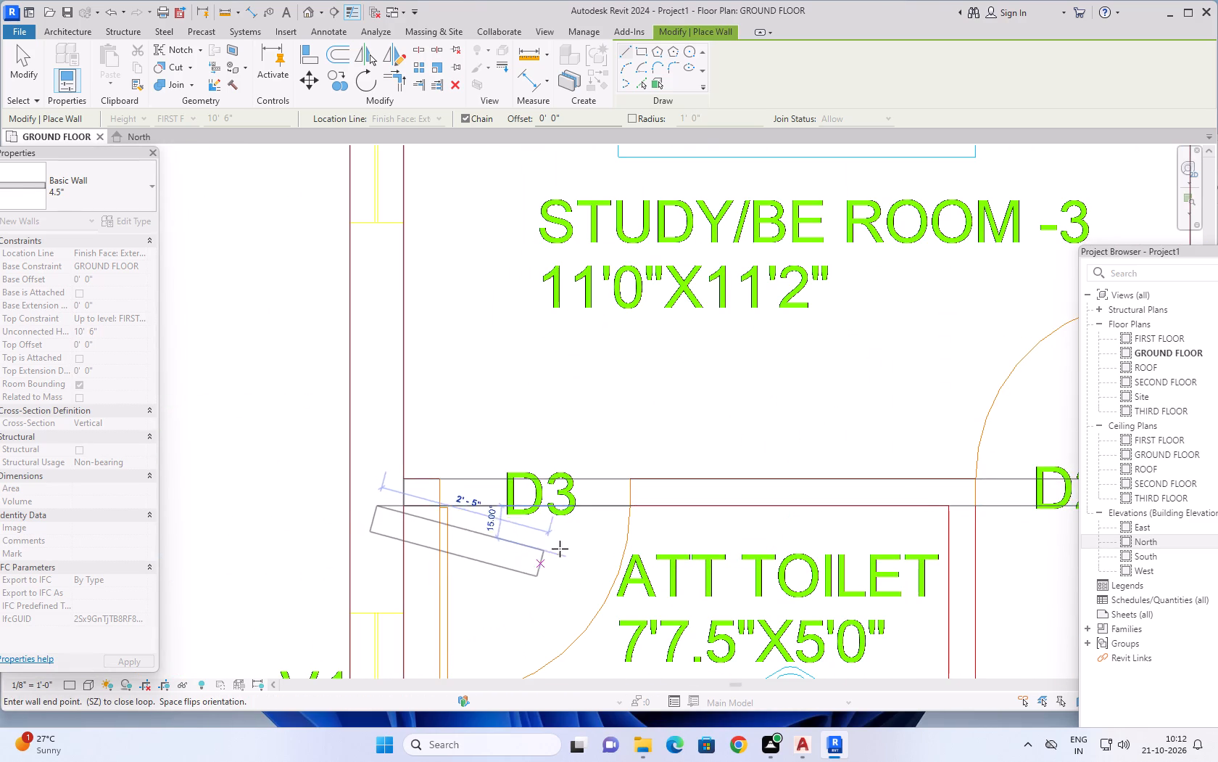
key("Escape")
Draw a 5' 0" long 4.5" wall along the ATT Toilet's Living side, from the Study/Be Room-3 partition to the DWG's Kitchen partition line.
scroll(649, 564, "down", 1)
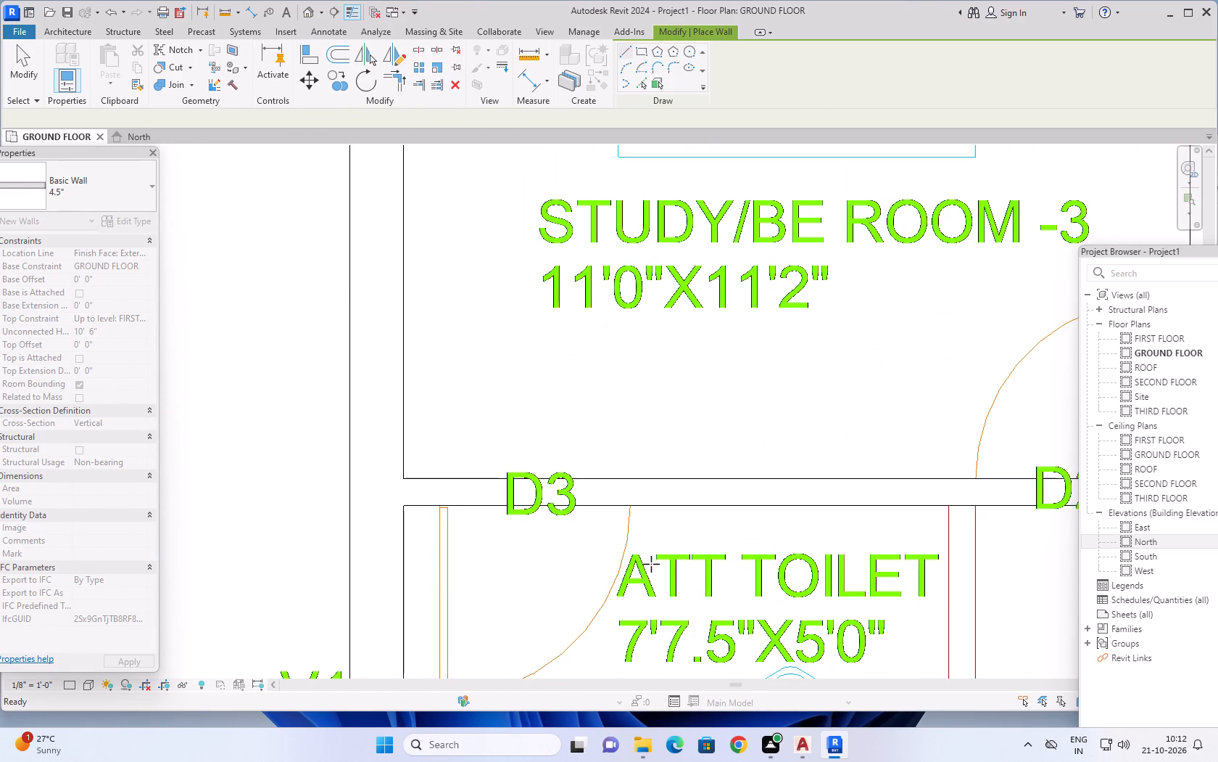
scroll(651, 564, "down", 5)
middle_click_drag(832, 578, 587, 398)
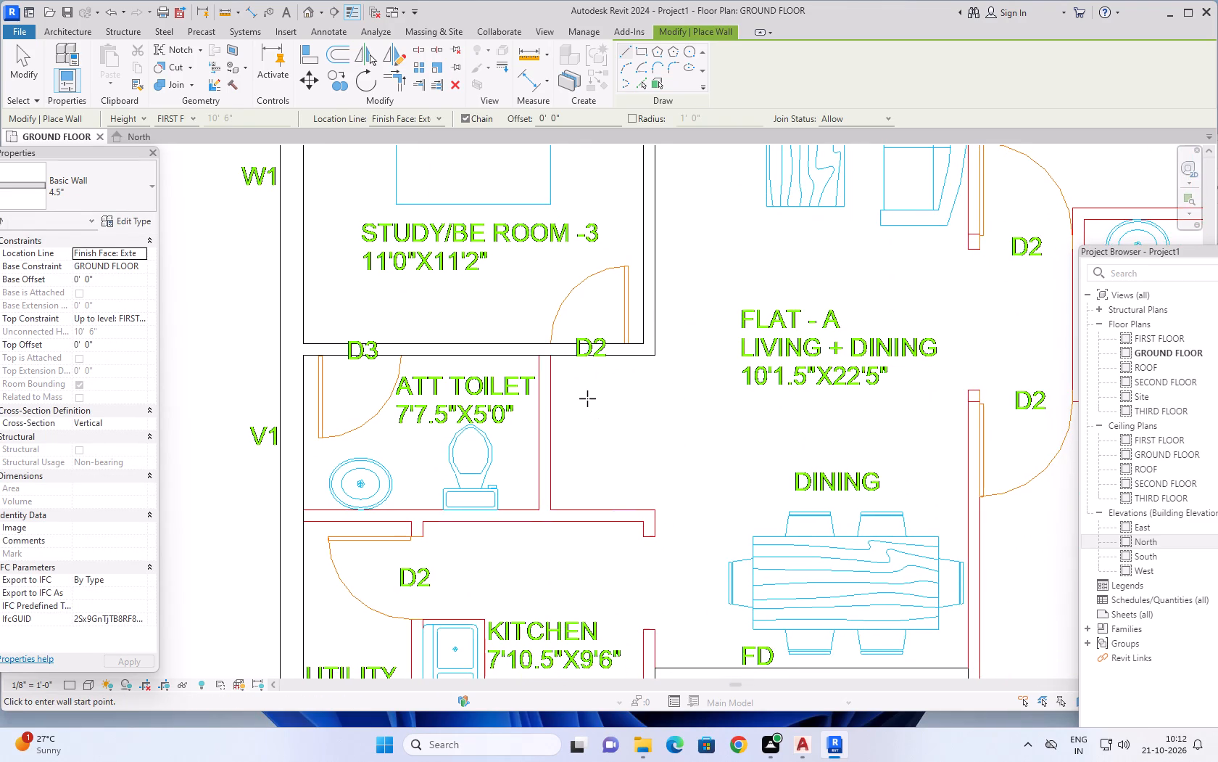
key("space")
scroll(554, 361, "up", 5)
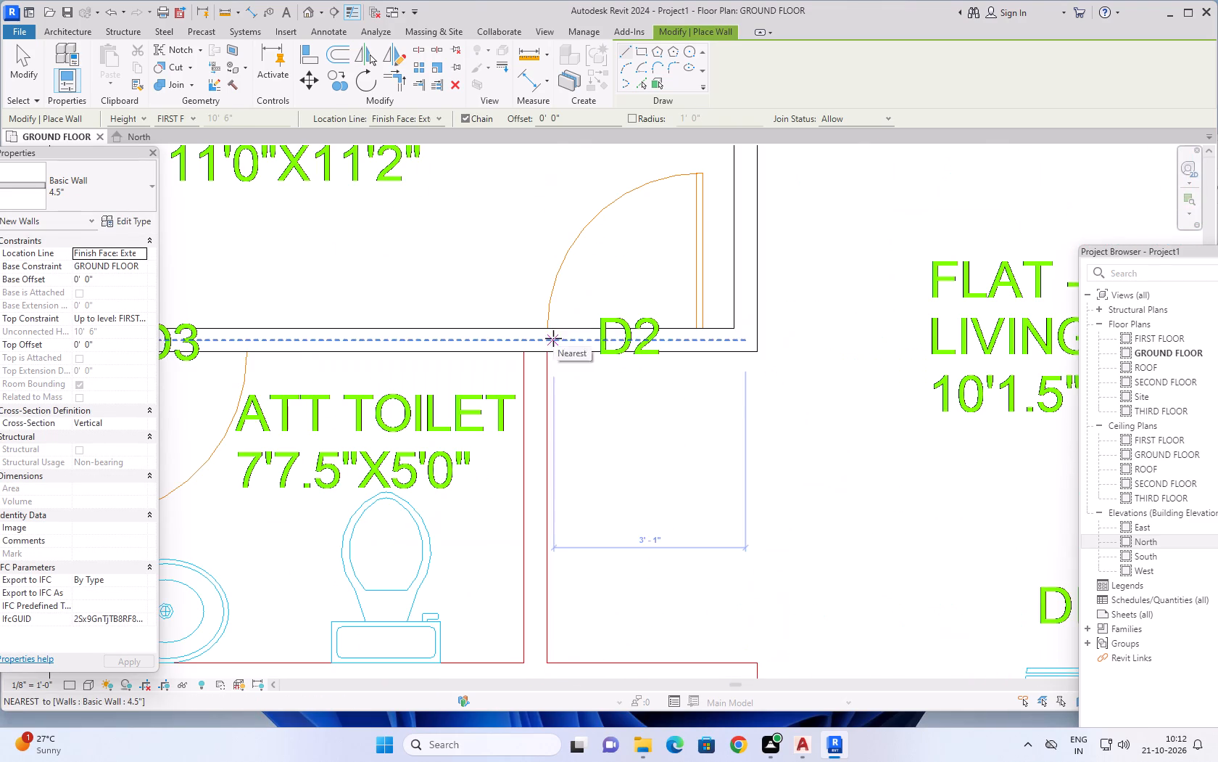
left_click(545, 354)
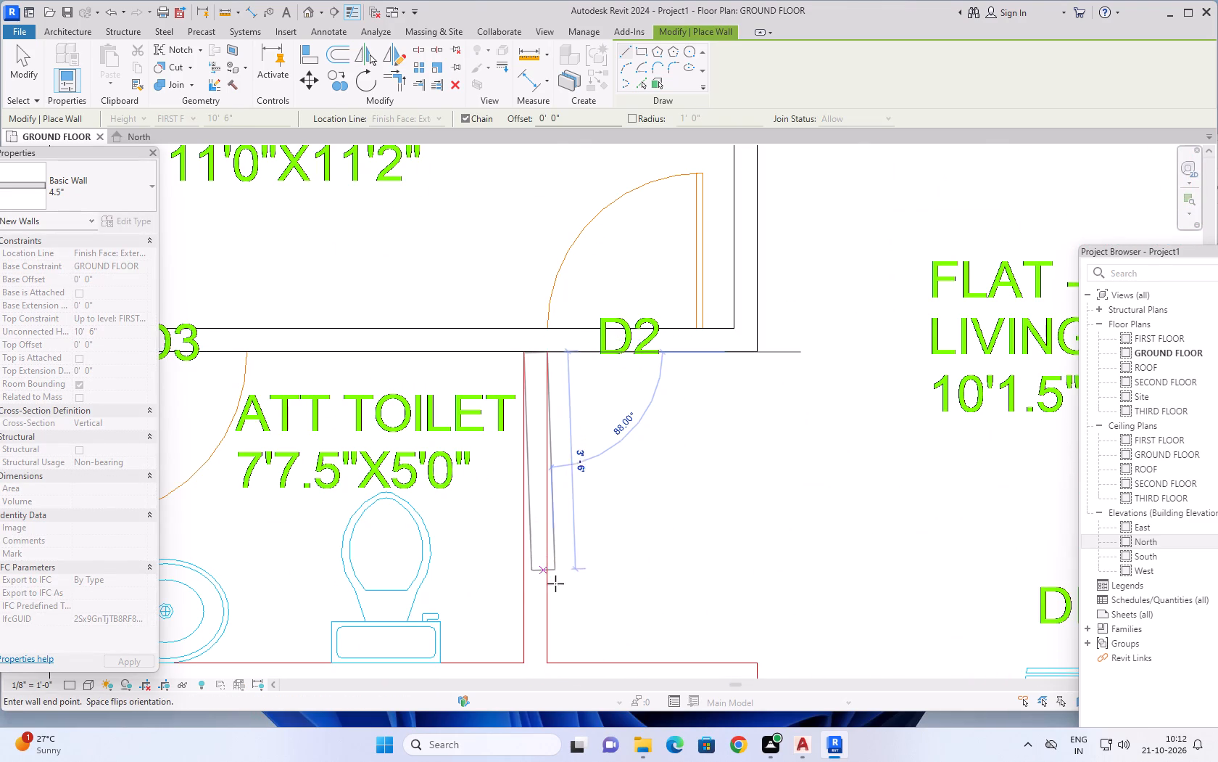
scroll(546, 616, "down", 2)
middle_click_drag(546, 617, 537, 441)
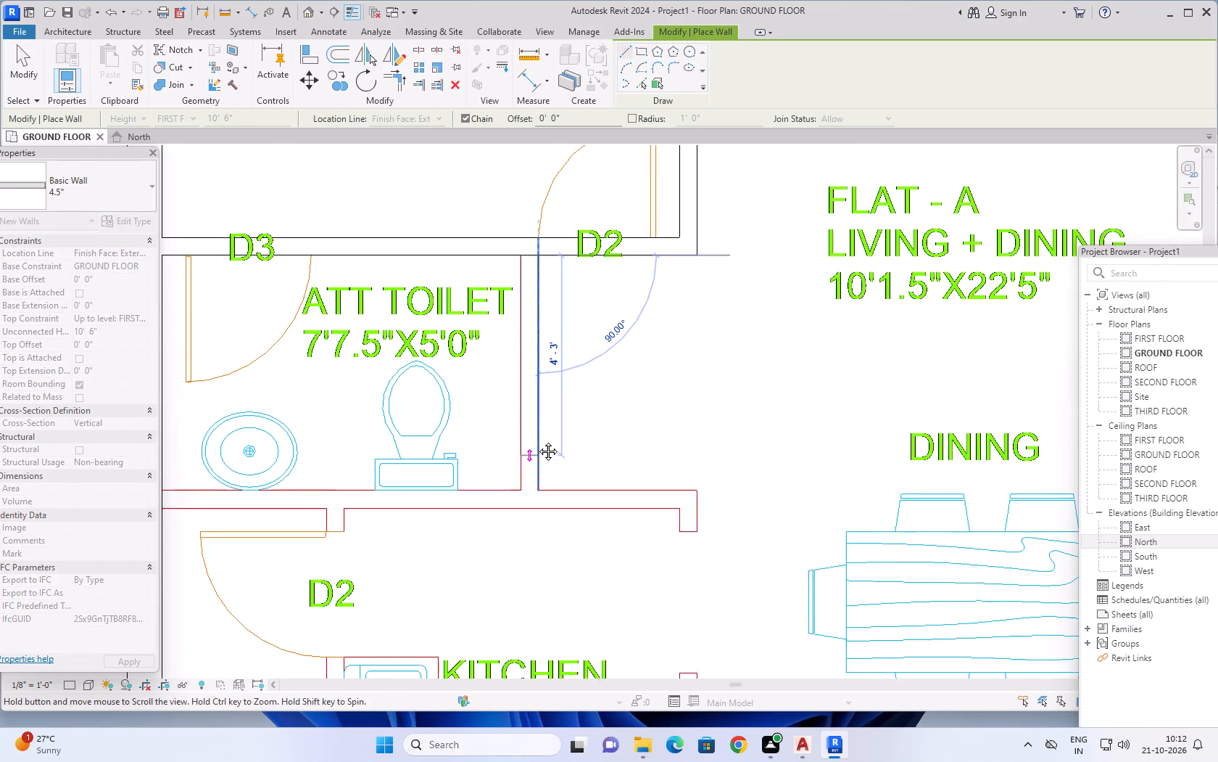
middle_click_drag(537, 441, 537, 435)
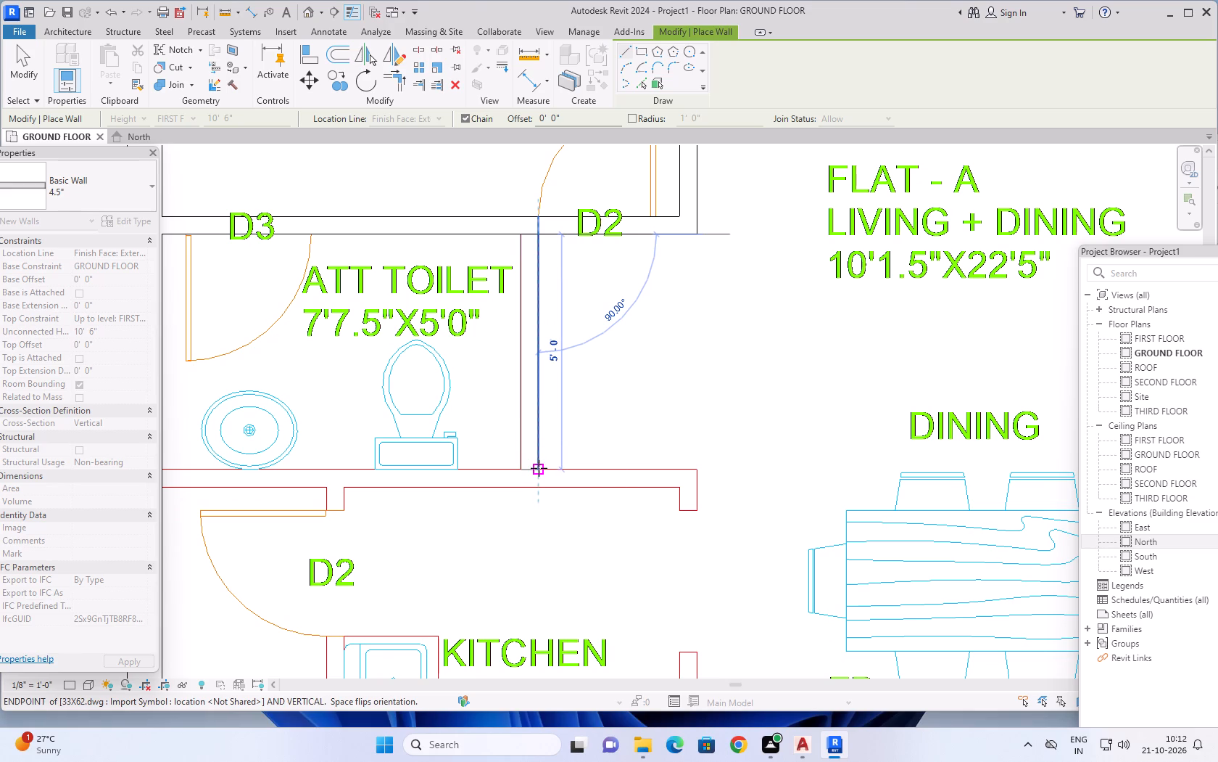
left_click(539, 468)
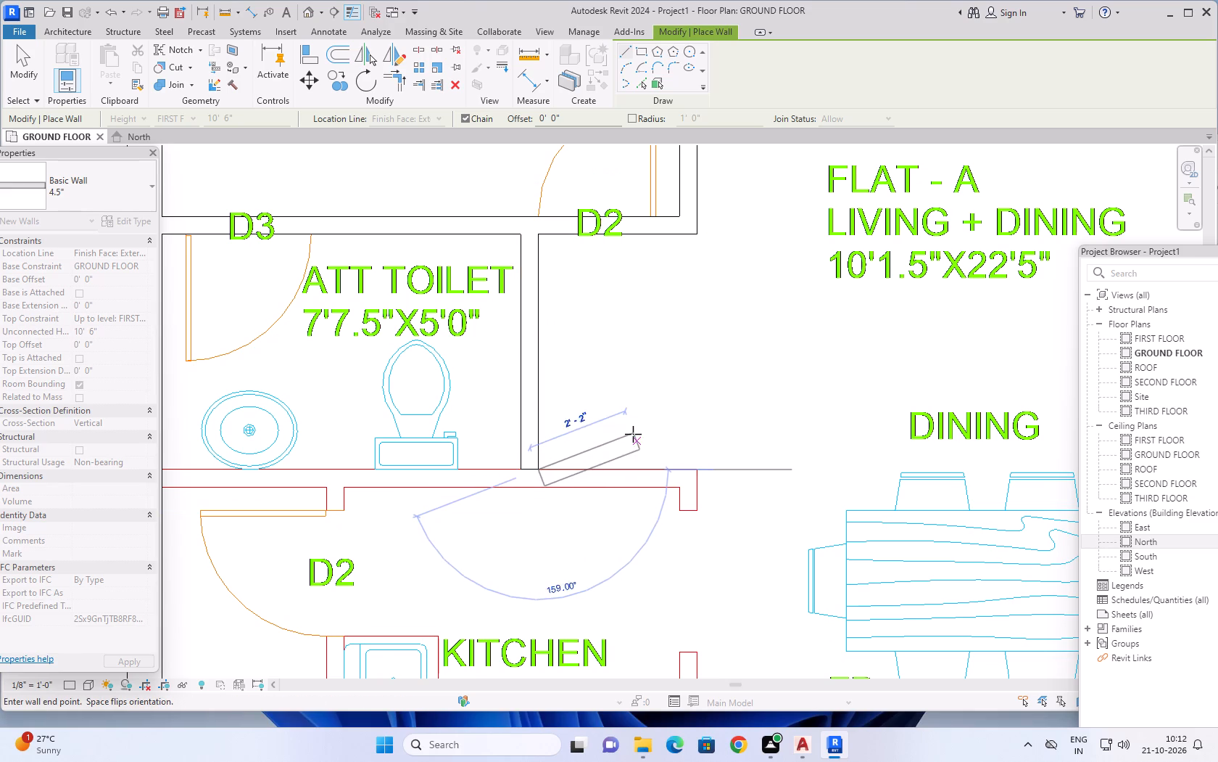
key("Escape")
Draw an 11' 4 1/2" long 4.5" wall between Flat-A's ATT Toilet and Kitchen, from the exterior wall's inner face to the DWG corner at Dining.
scroll(622, 472, "down", 3)
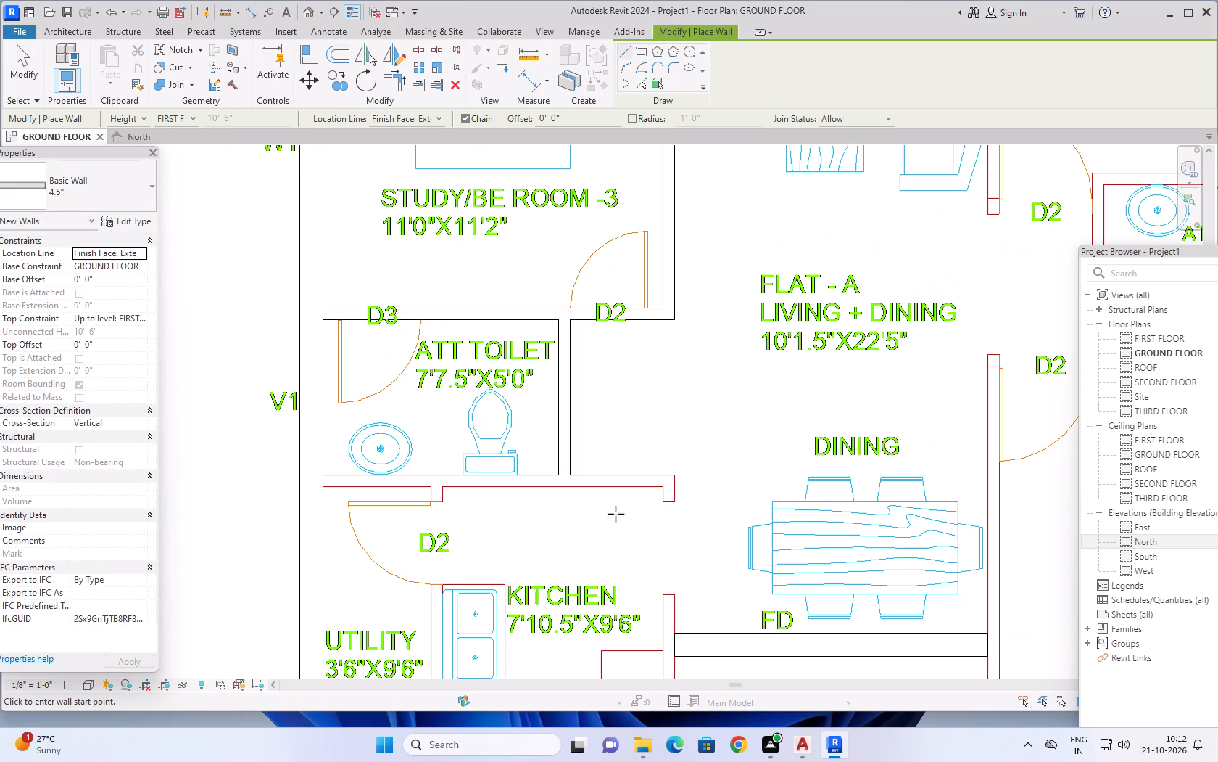
middle_click_drag(525, 537, 654, 542)
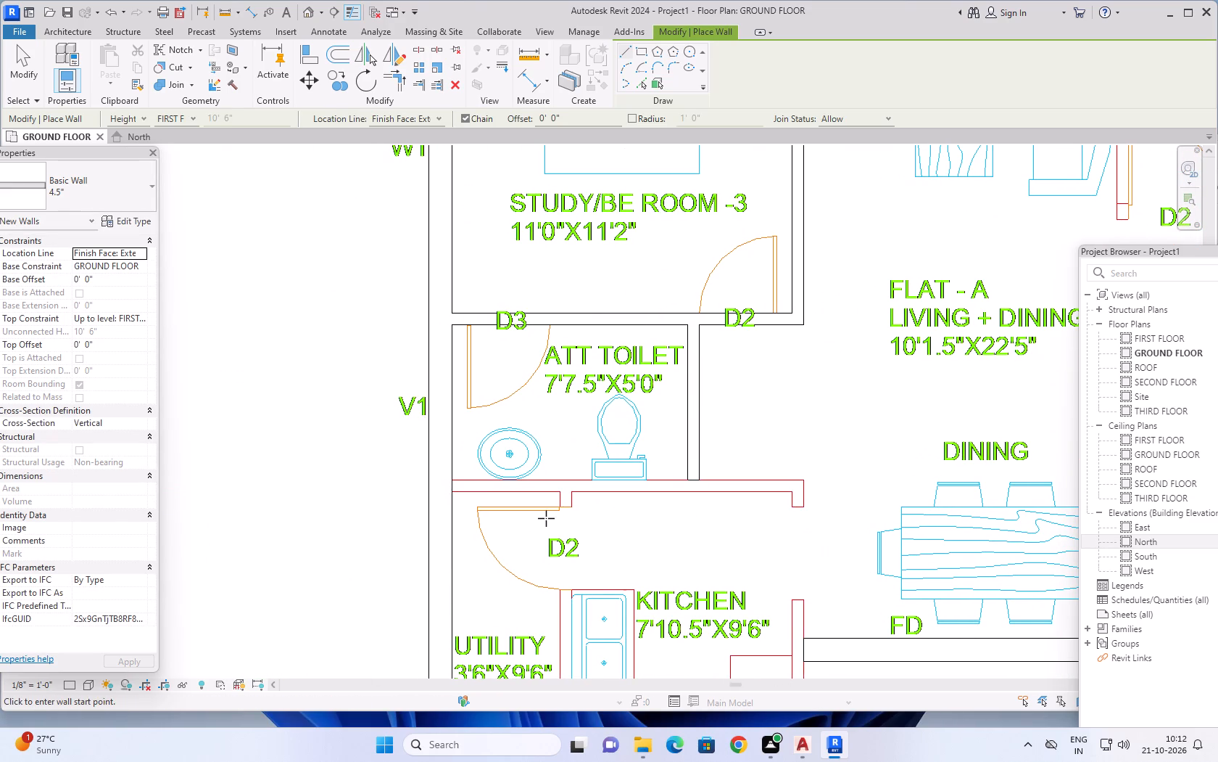
scroll(455, 512, "up", 4)
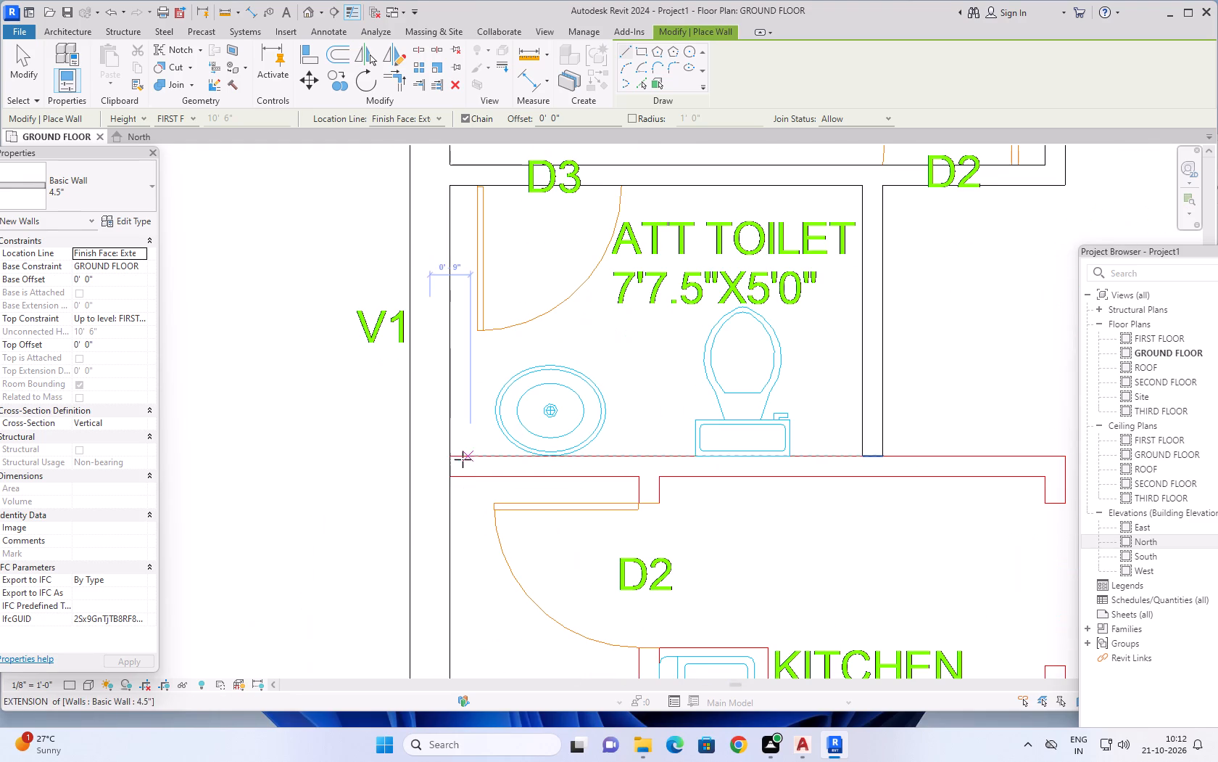
left_click(452, 456)
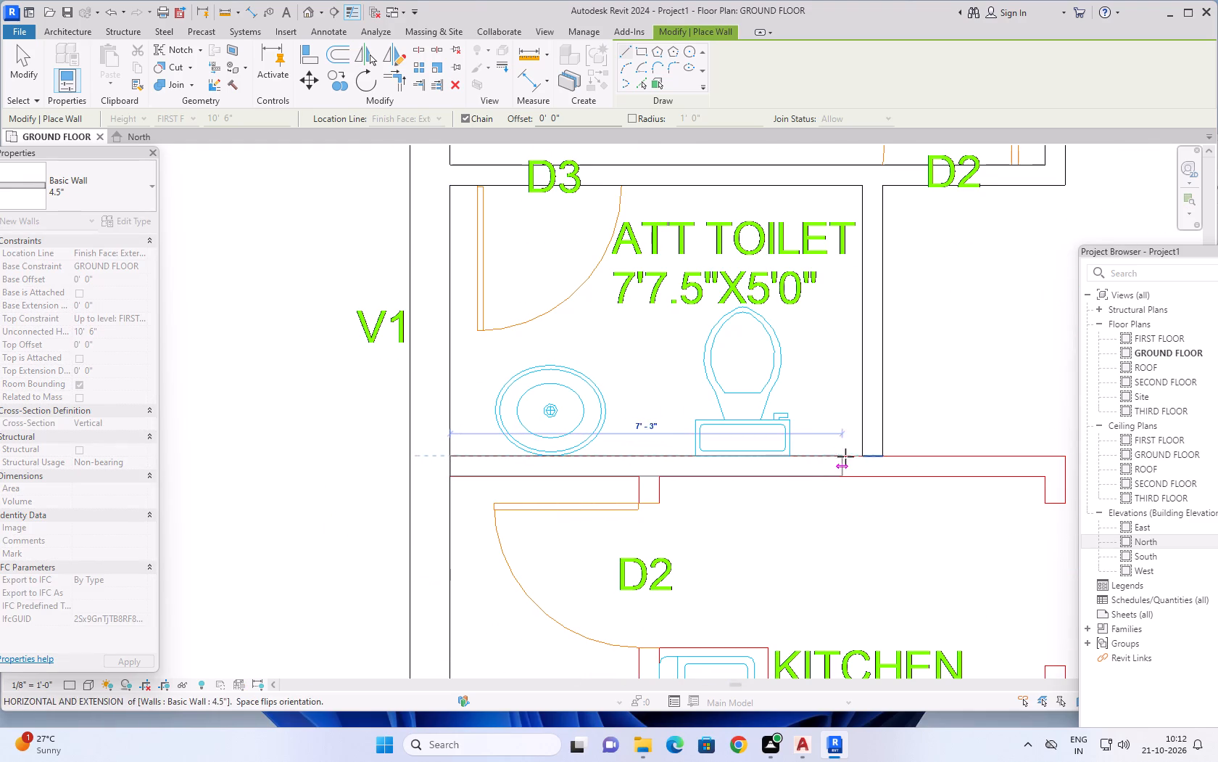
middle_click_drag(940, 448, 521, 462)
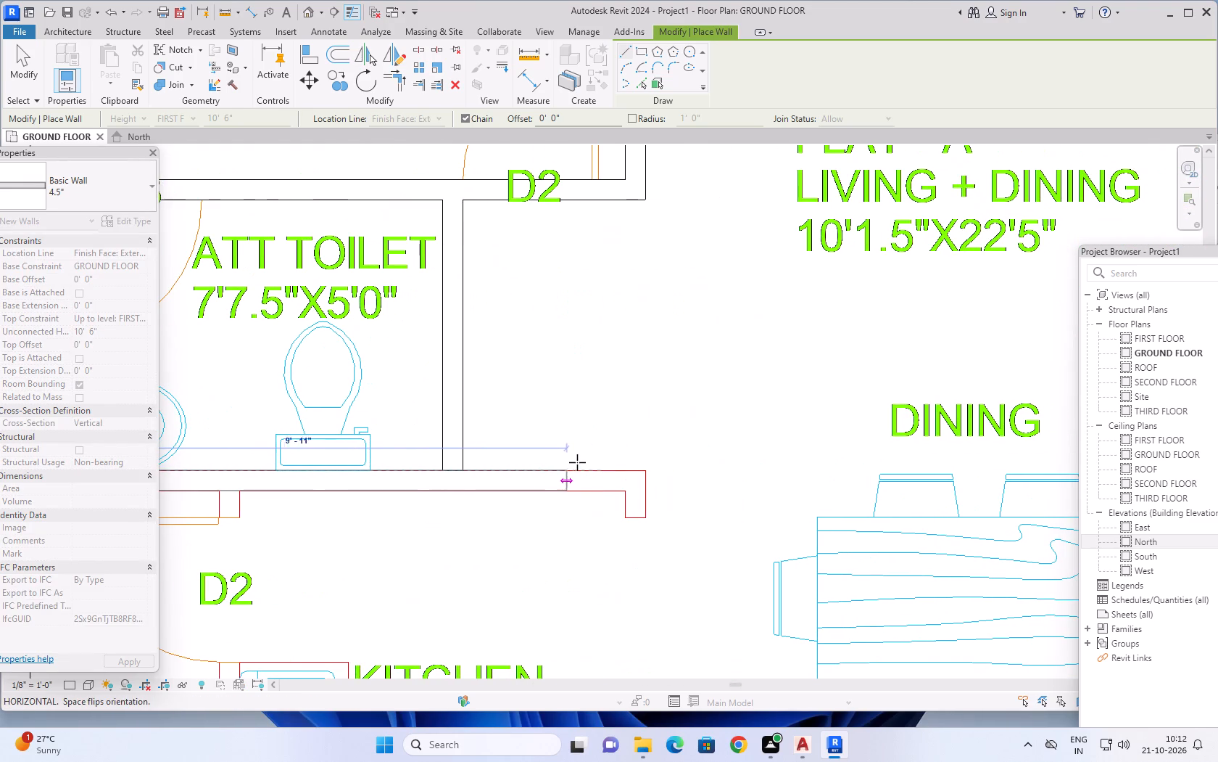
left_click(646, 472)
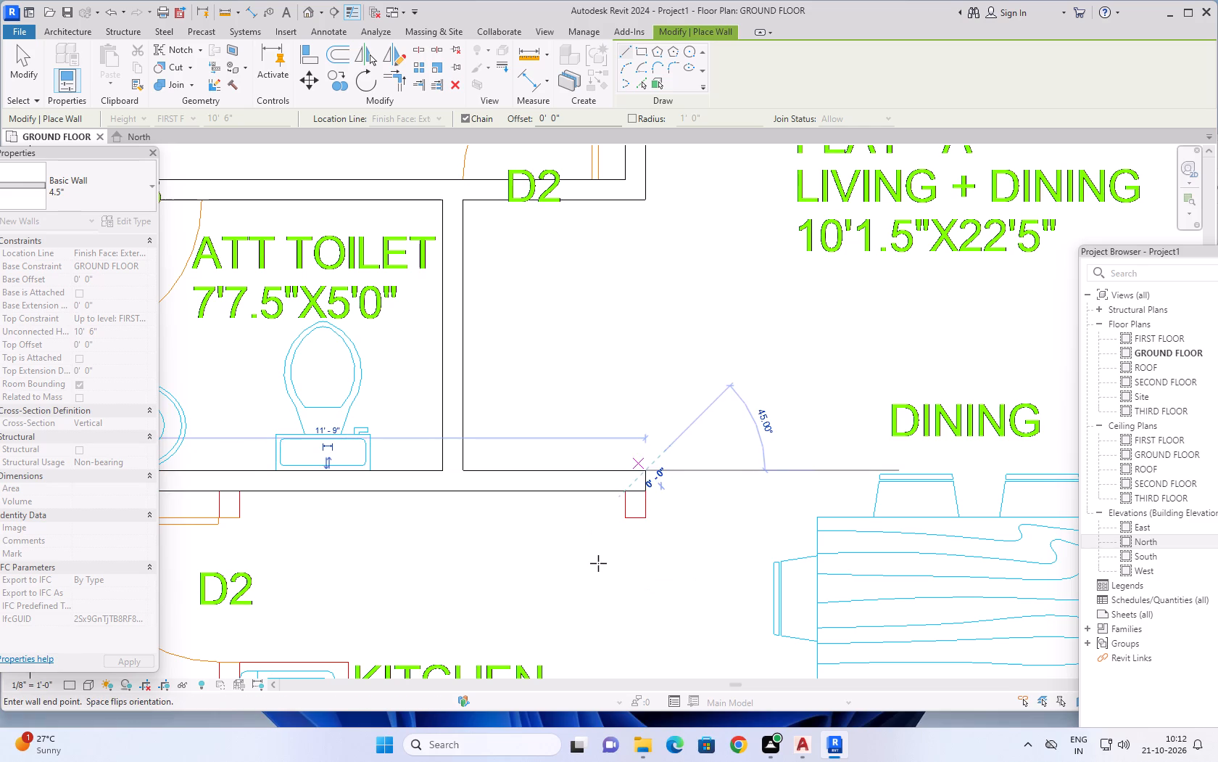
Continue with a short perpendicular 4.5" return wall at the Kitchen opening, ending at the DWG's wall end.
left_click(647, 518)
scroll(640, 560, "down", 4)
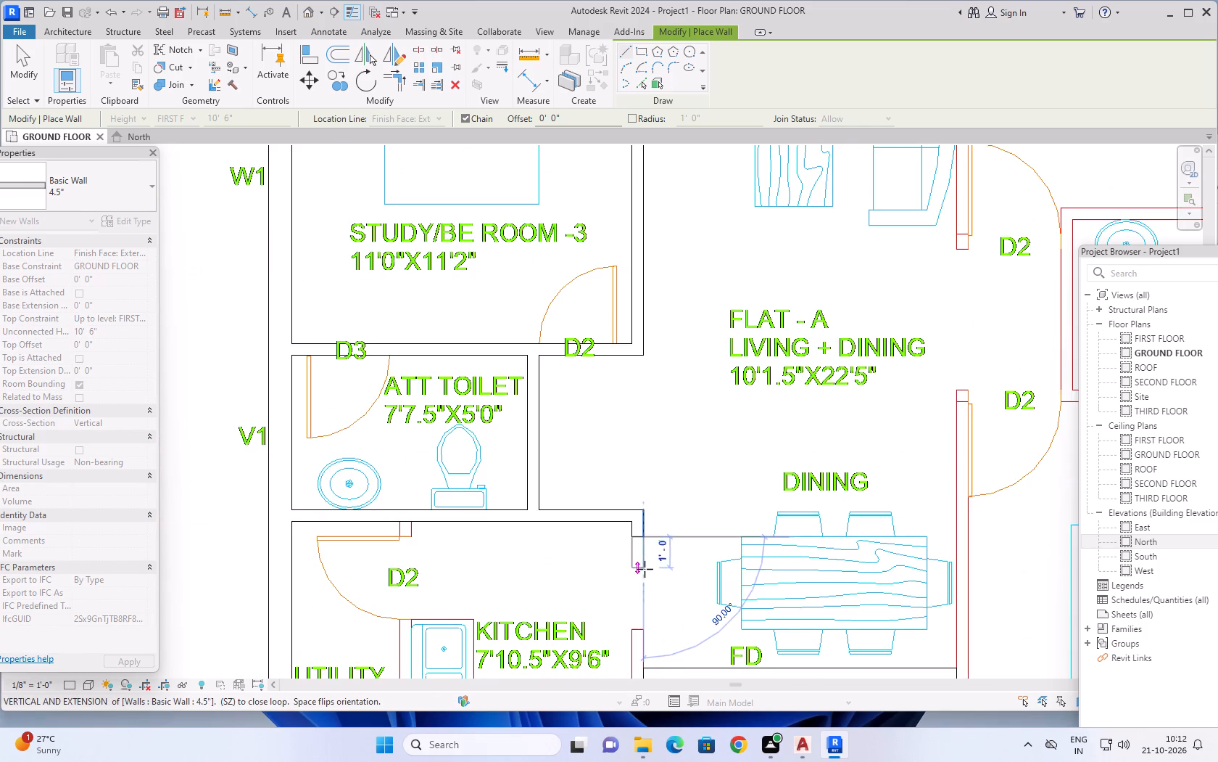
scroll(647, 573, "down", 2)
middle_click_drag(647, 573, 623, 406)
key("Escape")
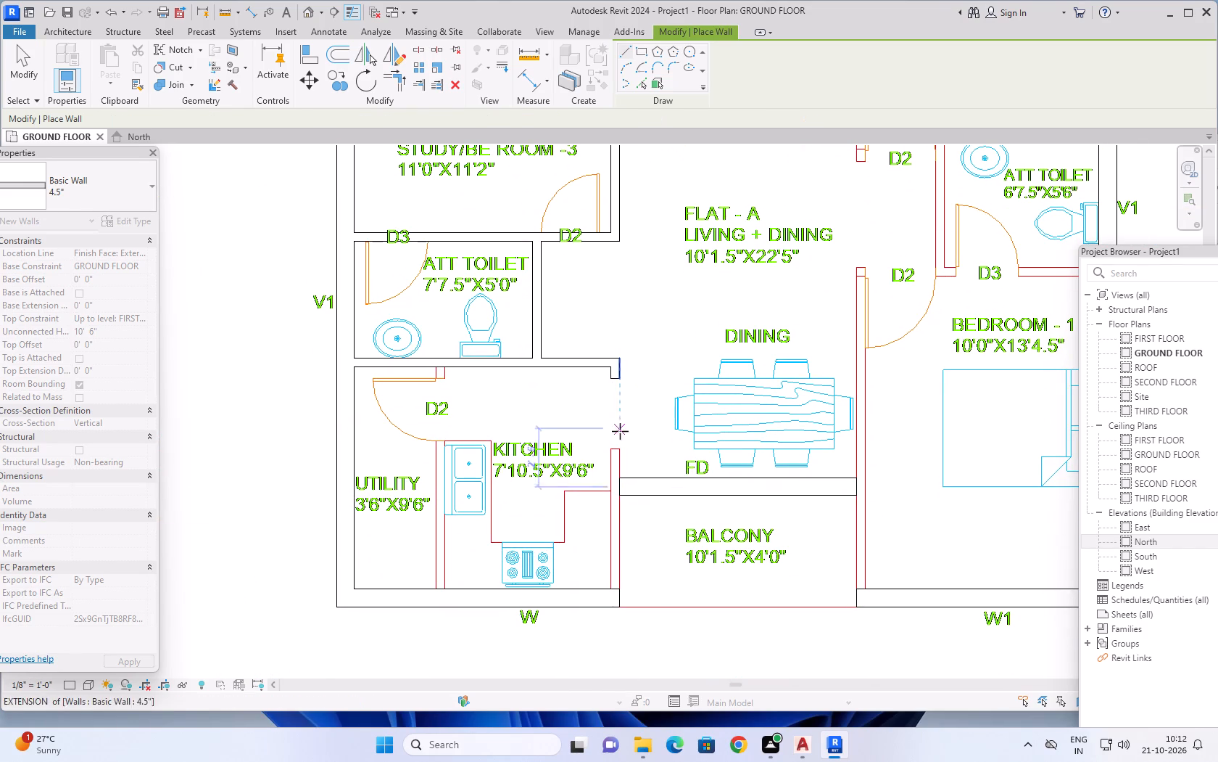
Draw a 9' 6" long 4.5" wall between Flat-A's Utility and Kitchen, from the toilet partition past D2 to the exterior wall's inner face.
scroll(418, 409, "up", 4)
scroll(458, 363, "up", 6)
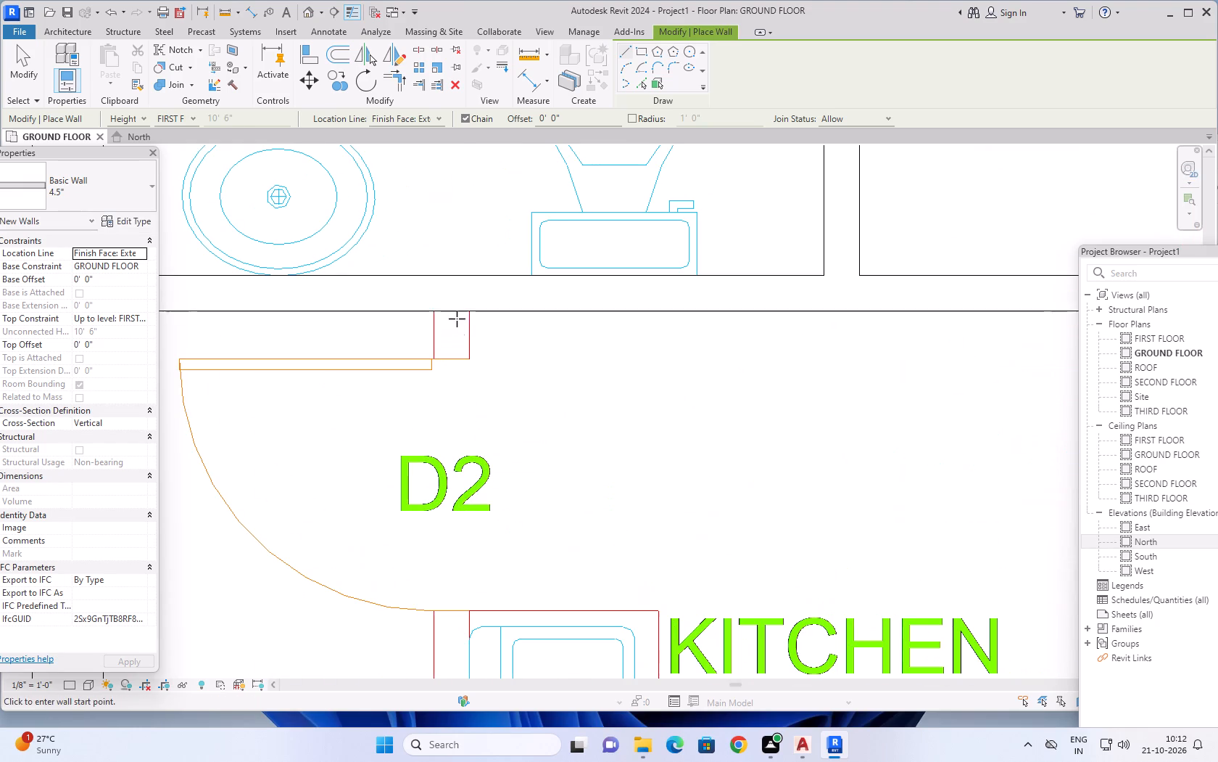
left_click(471, 314)
scroll(474, 582, "down", 3)
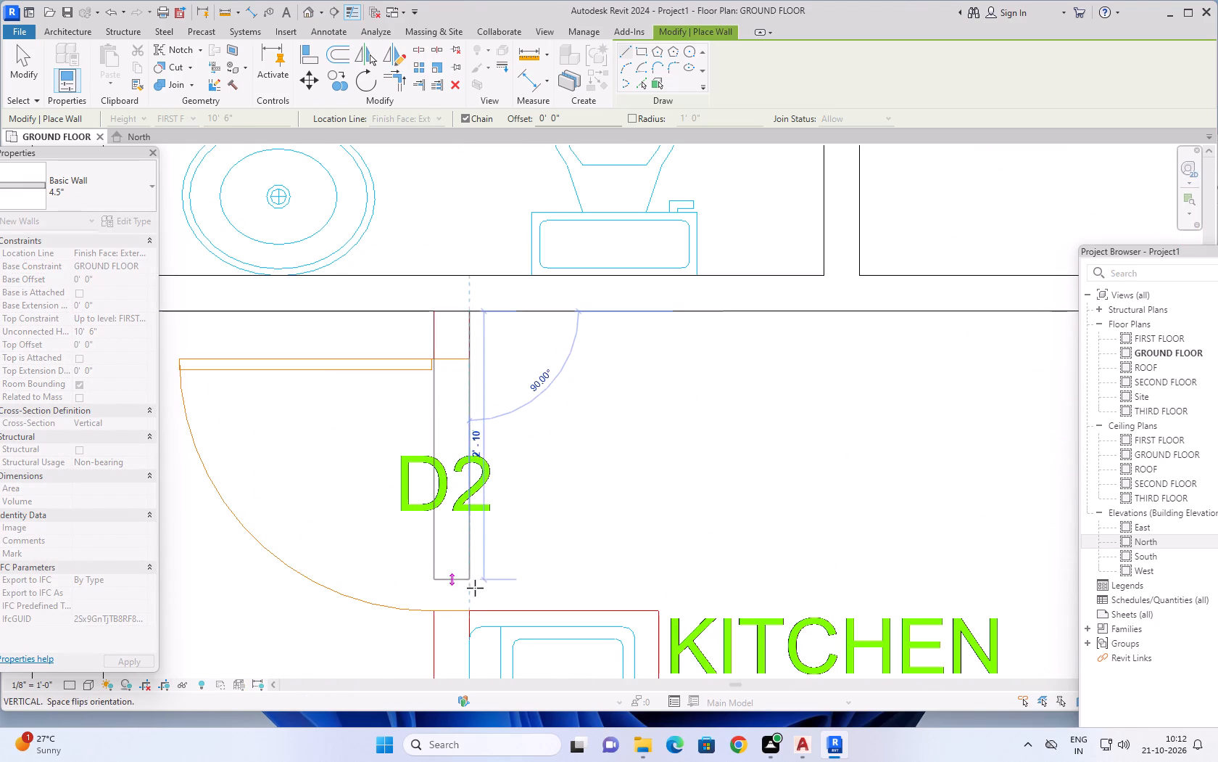
scroll(475, 588, "down", 6)
middle_click_drag(475, 595, 456, 359)
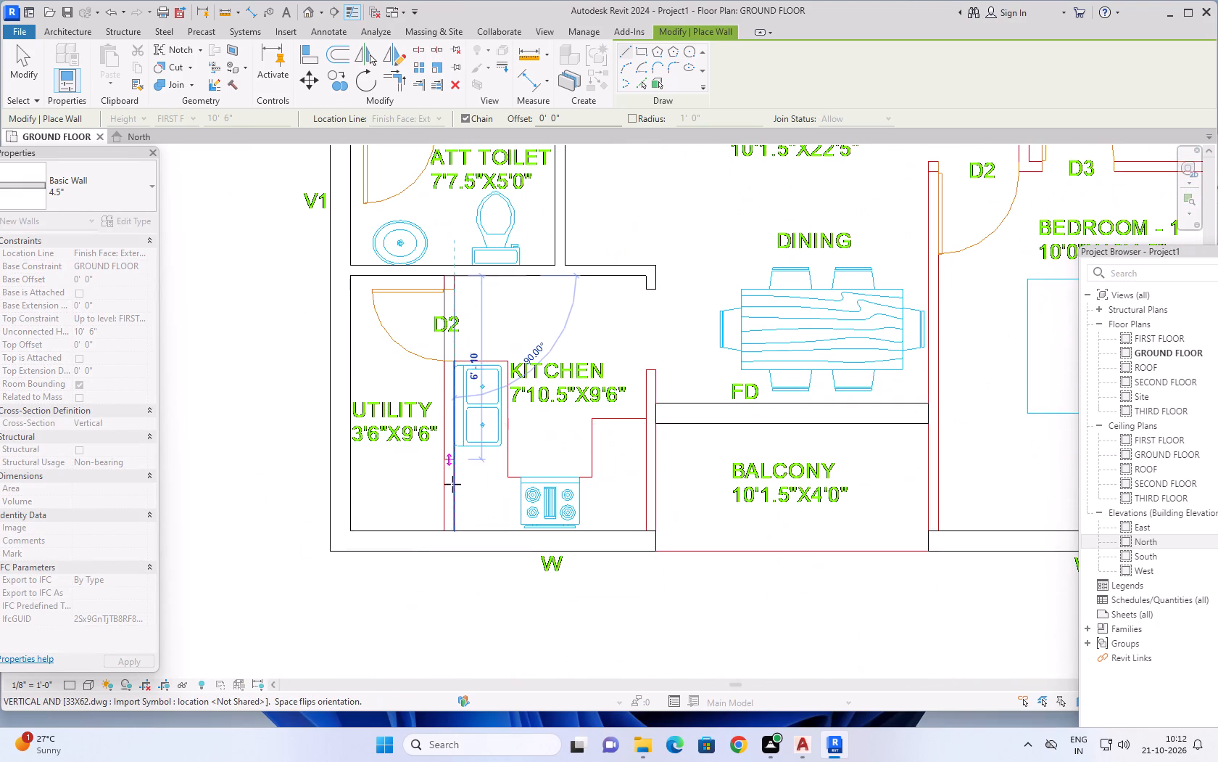
scroll(455, 527, "up", 5)
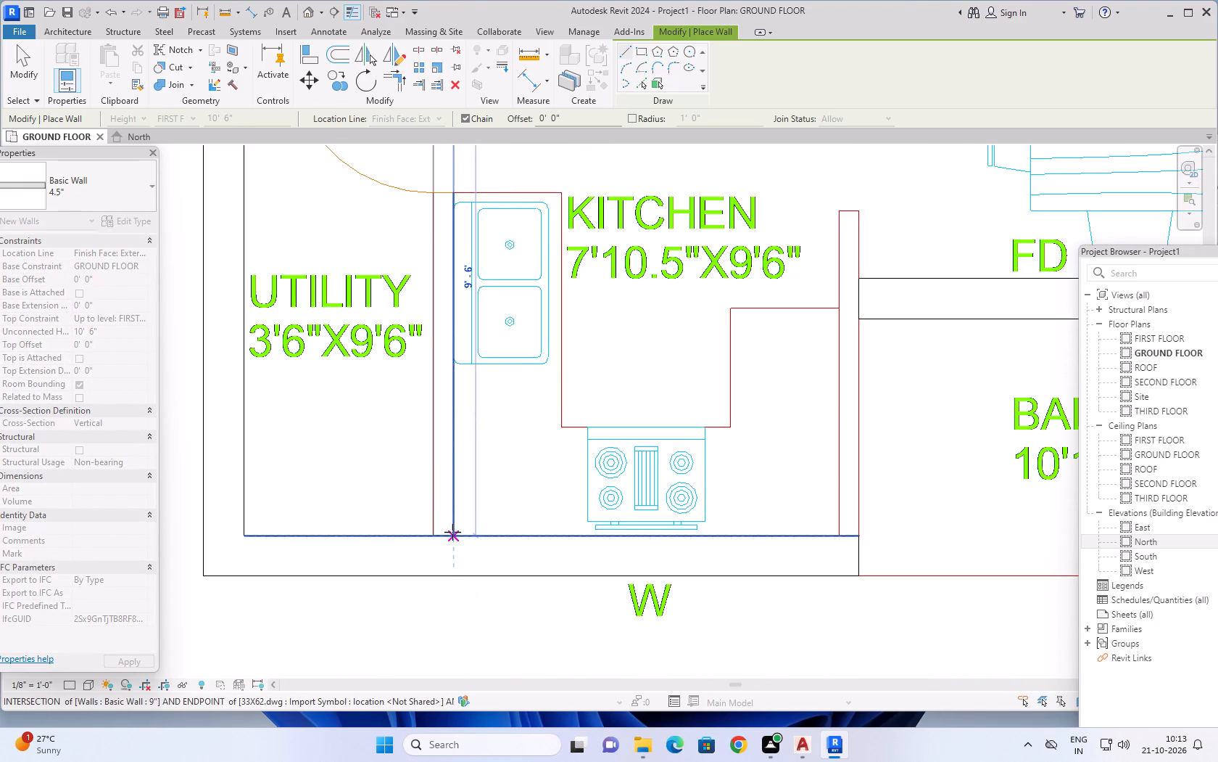
left_click(452, 535)
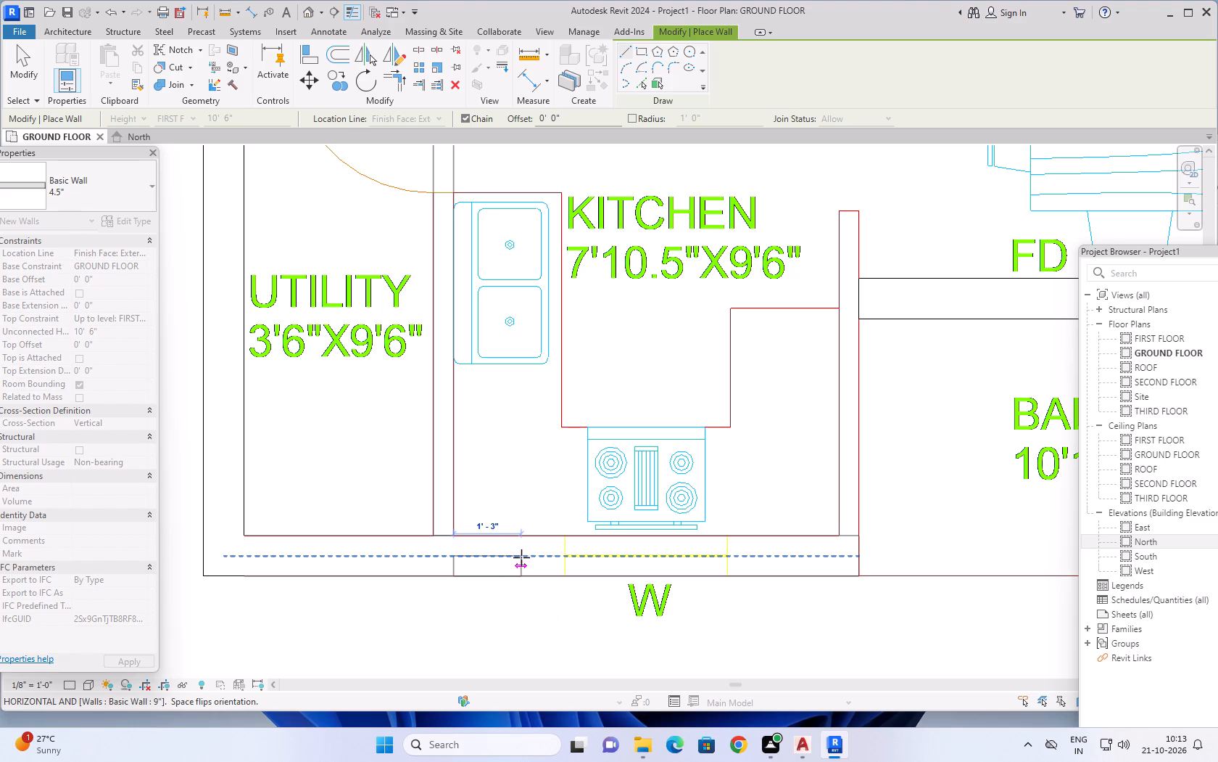
key("Escape")
Draw a 4.5" wall along Flat-A's Kitchen beside Dining and Balcony, from the DWG's free wall end to the 9" exterior wall.
scroll(591, 550, "down", 3)
middle_click_drag(647, 550, 483, 572)
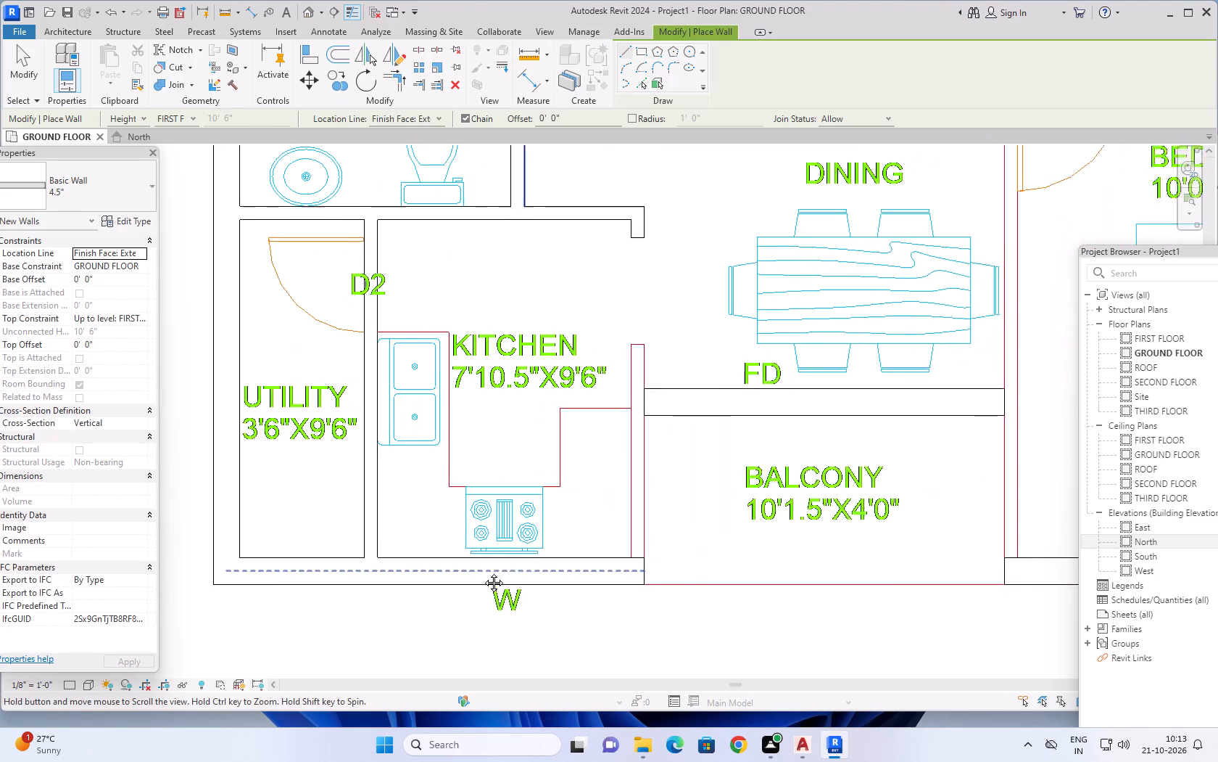
middle_click_drag(483, 572, 415, 573)
scroll(544, 352, "up", 5)
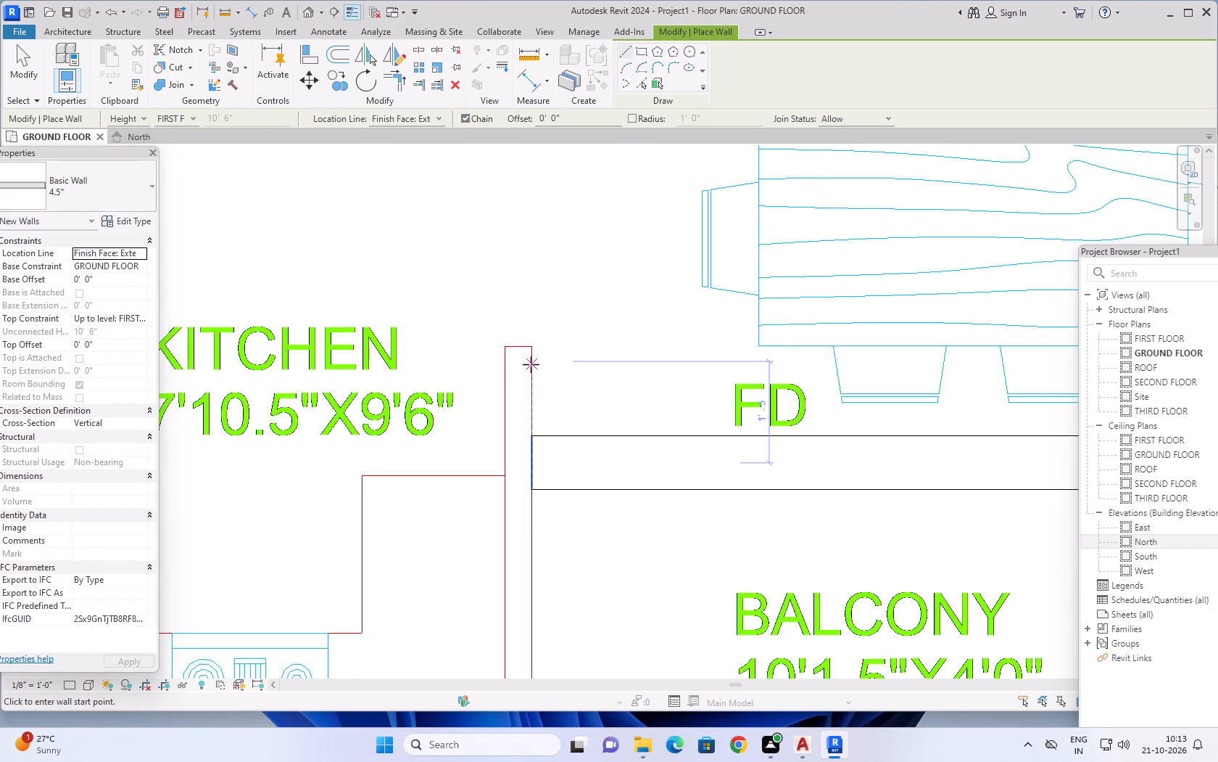
left_click(530, 349)
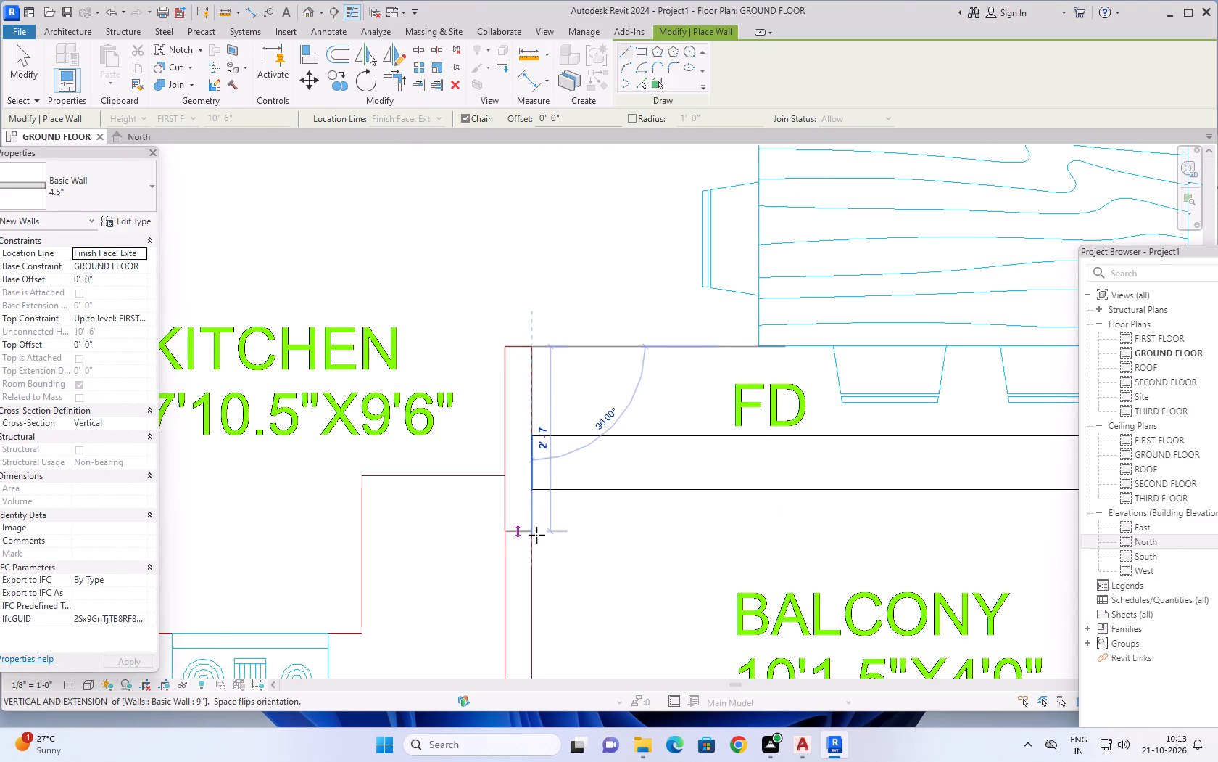
scroll(536, 542, "down", 3)
middle_click_drag(533, 548, 507, 318)
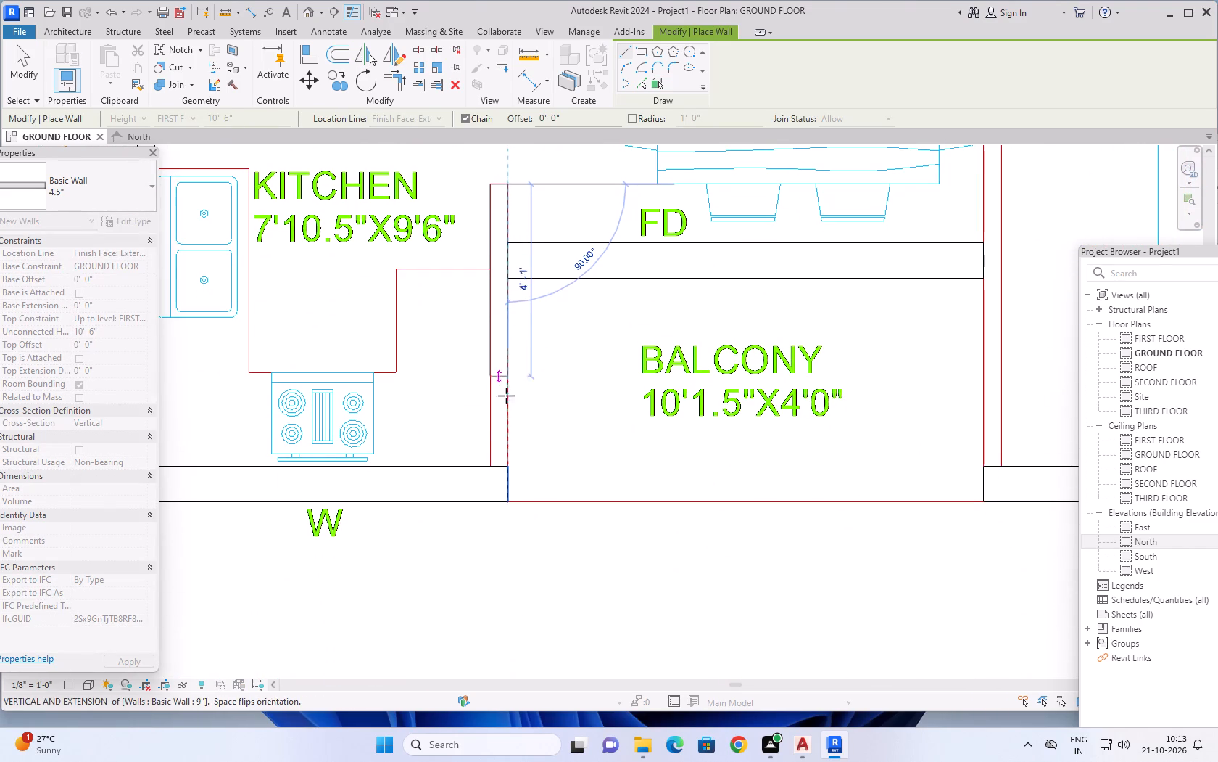
left_click(510, 470)
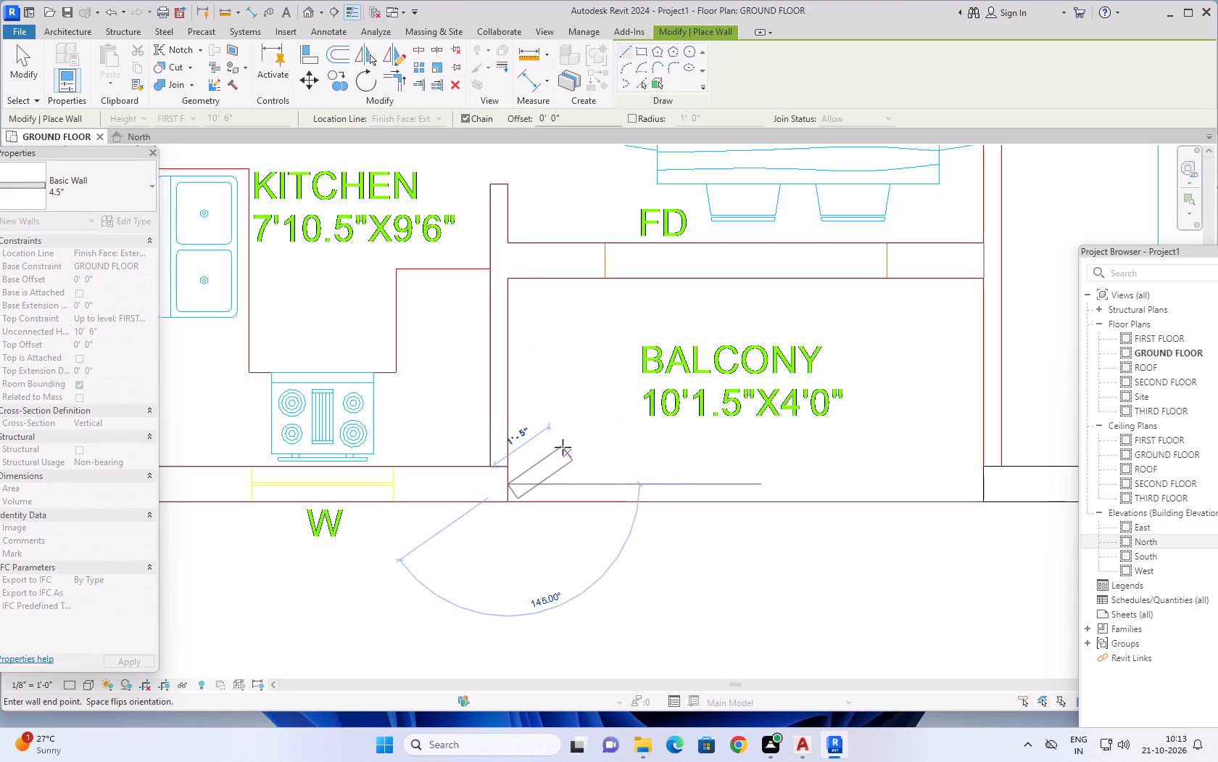
key("Escape")
Draw a 4.5" wall about 8' 1 1/2" long between Flat-A's Living and Bedroom-2, from the Lift wall to the DWG wall end at D2.
scroll(565, 445, "down", 6)
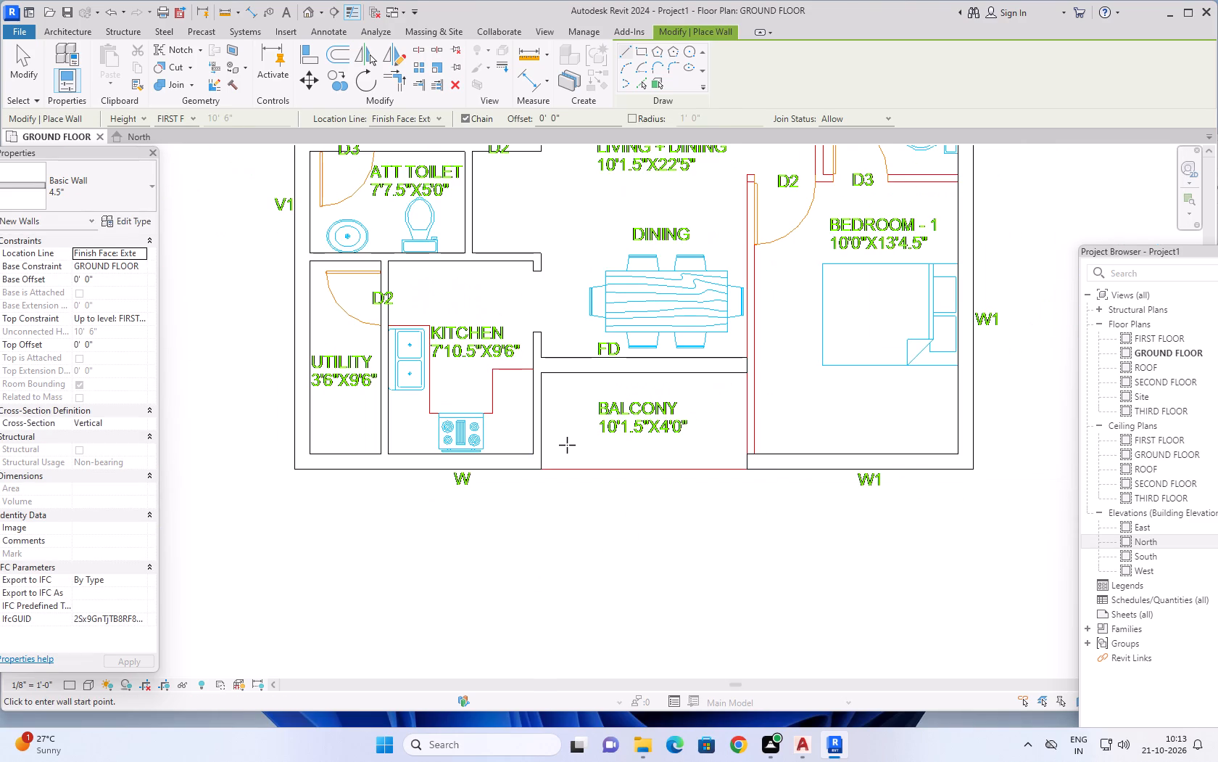
scroll(580, 516, "down", 4)
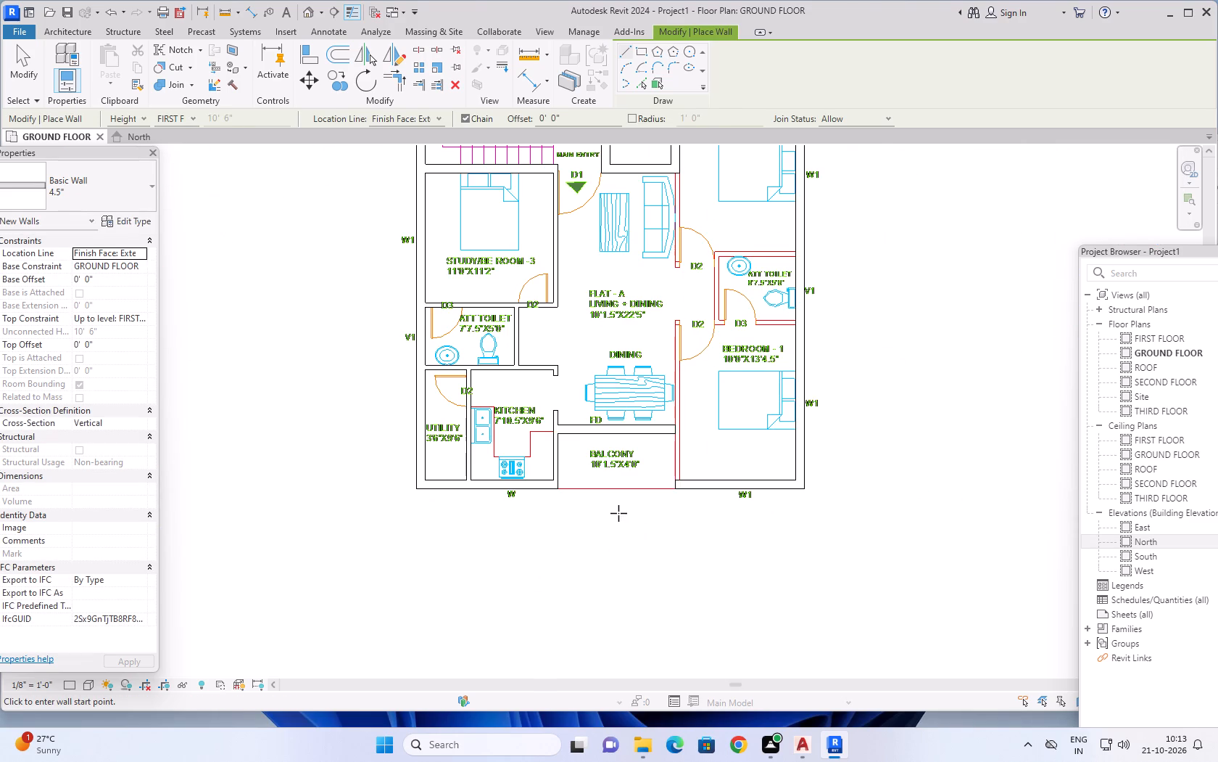
middle_click_drag(616, 517, 520, 620)
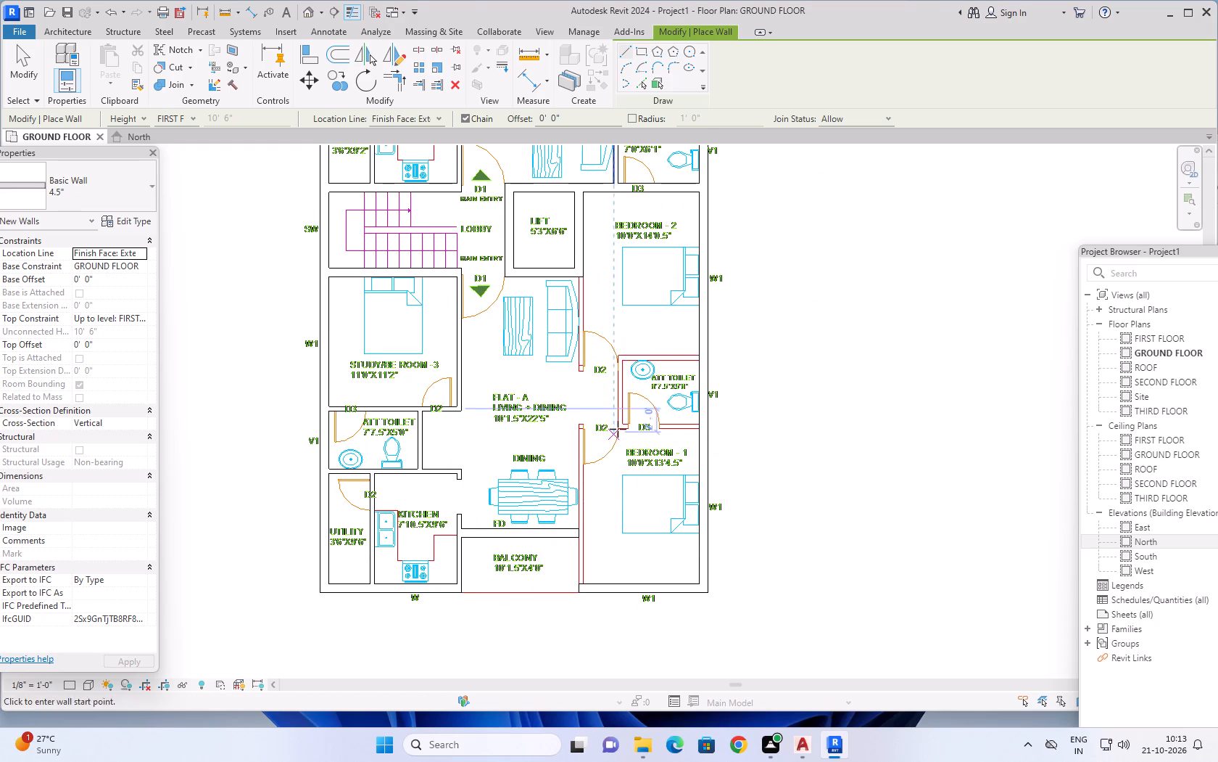
scroll(571, 285, "up", 10)
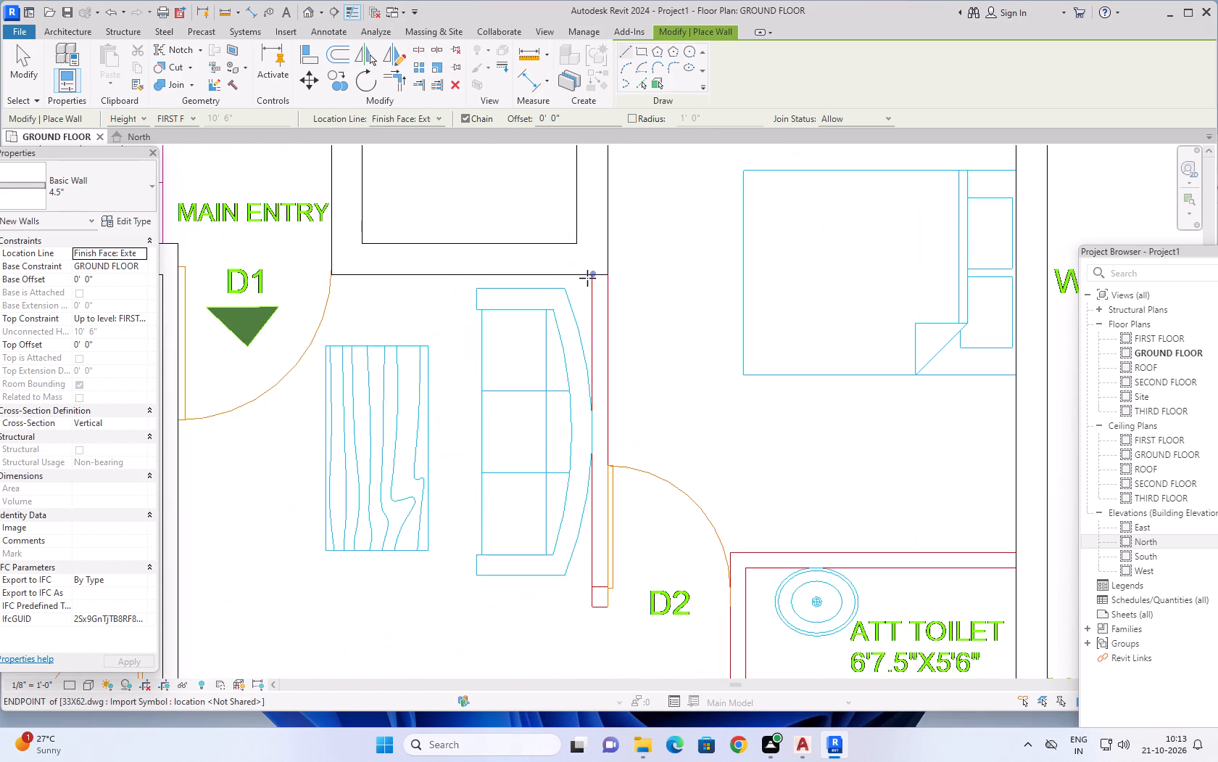
scroll(587, 278, "up", 2)
left_click(590, 274)
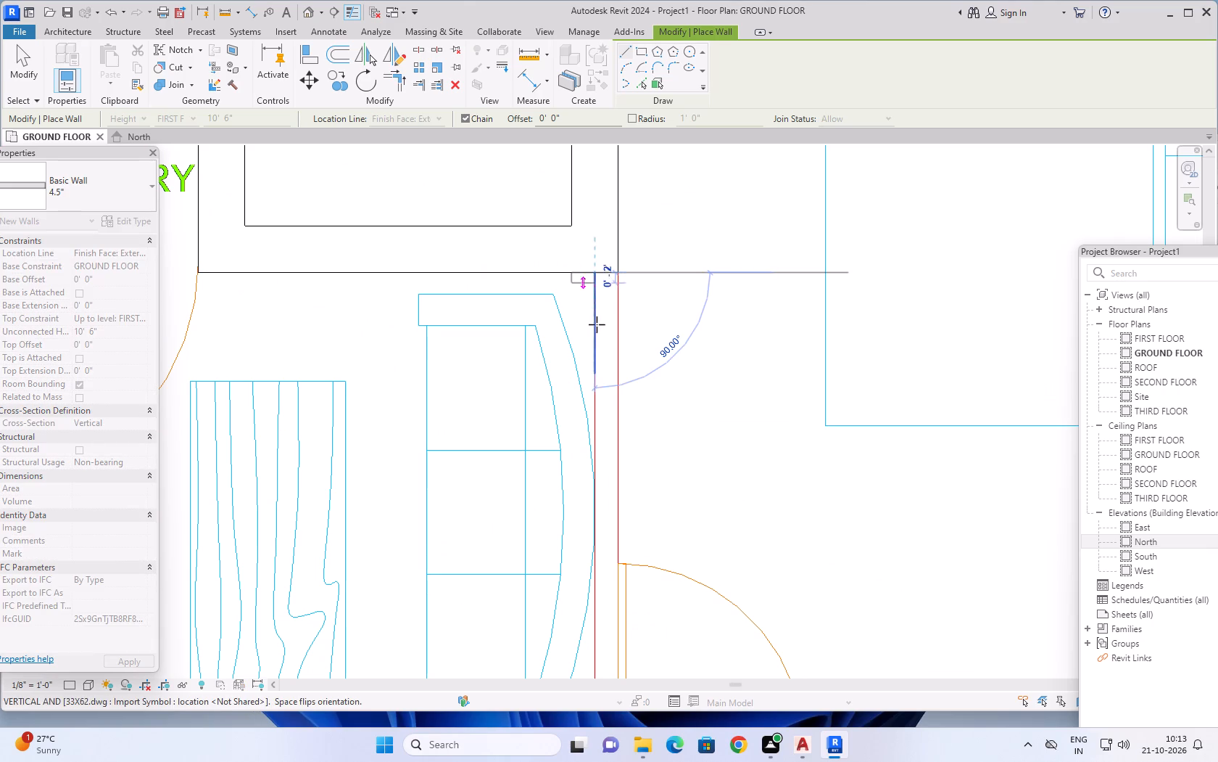
scroll(612, 547, "down", 3)
key("space")
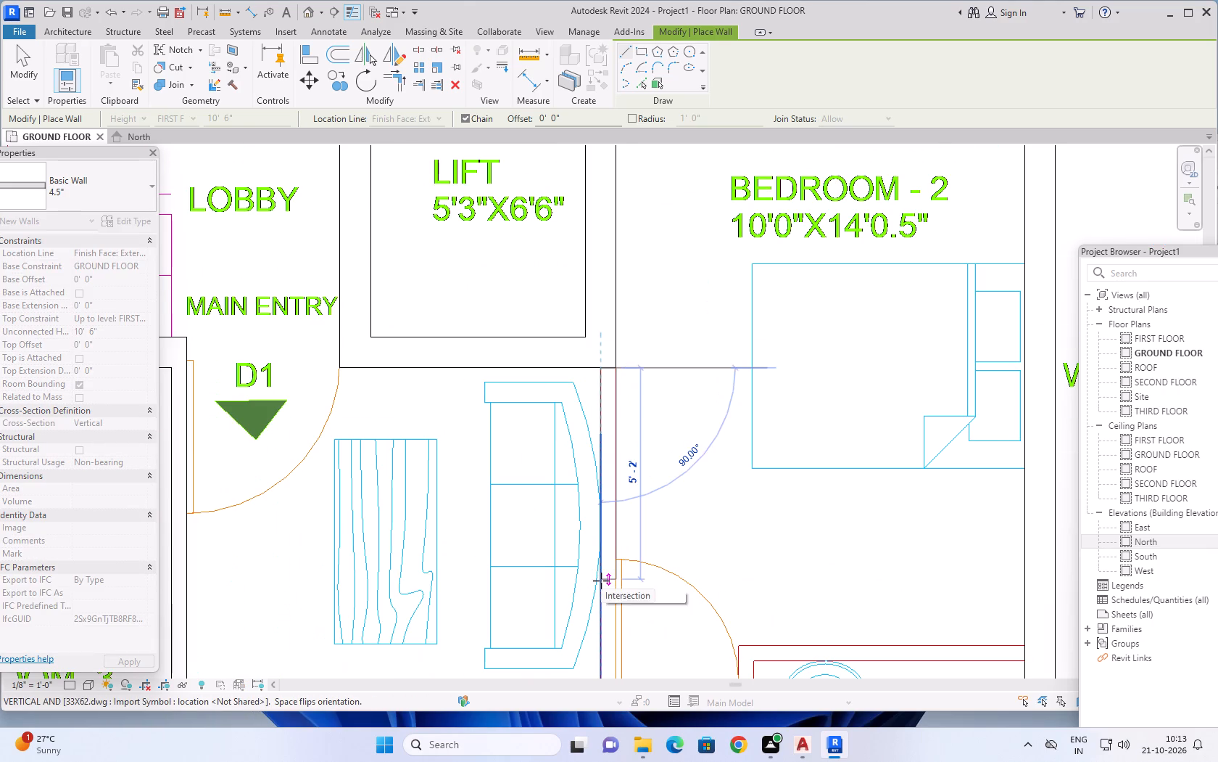
scroll(601, 585, "down", 3)
middle_click_drag(600, 591, 605, 406)
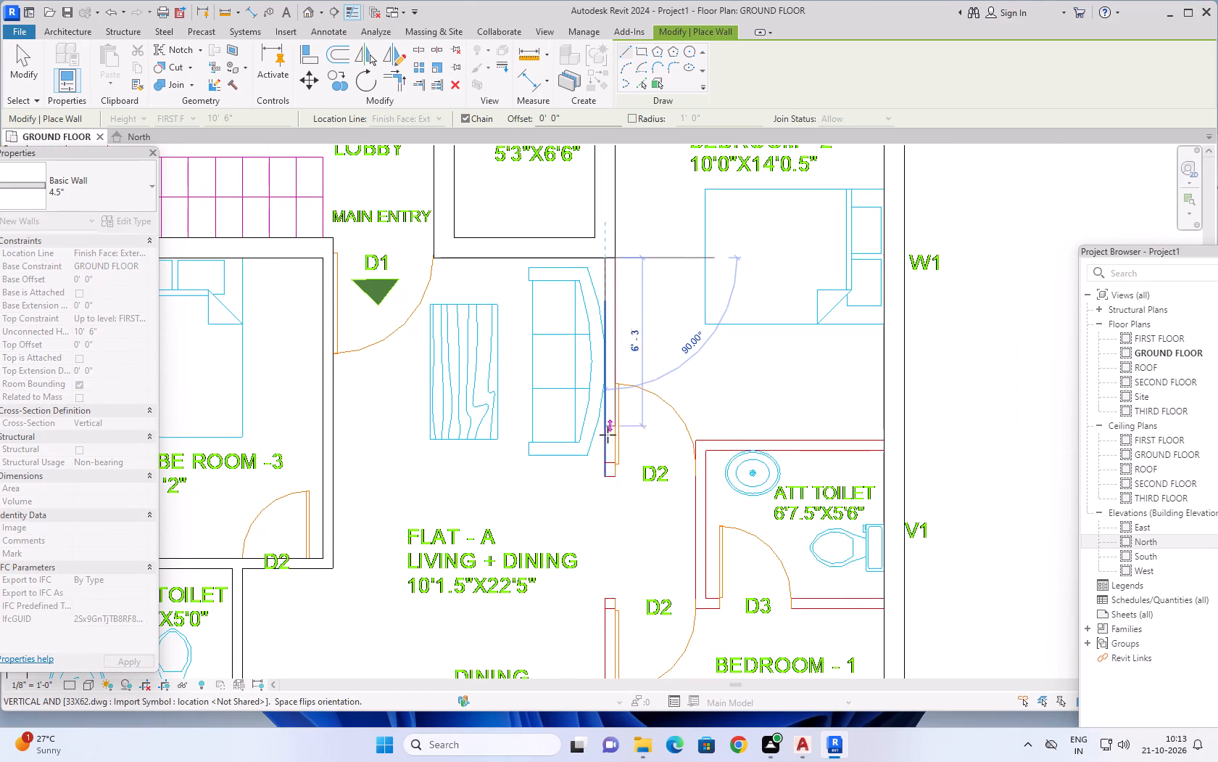
scroll(605, 475, "up", 5)
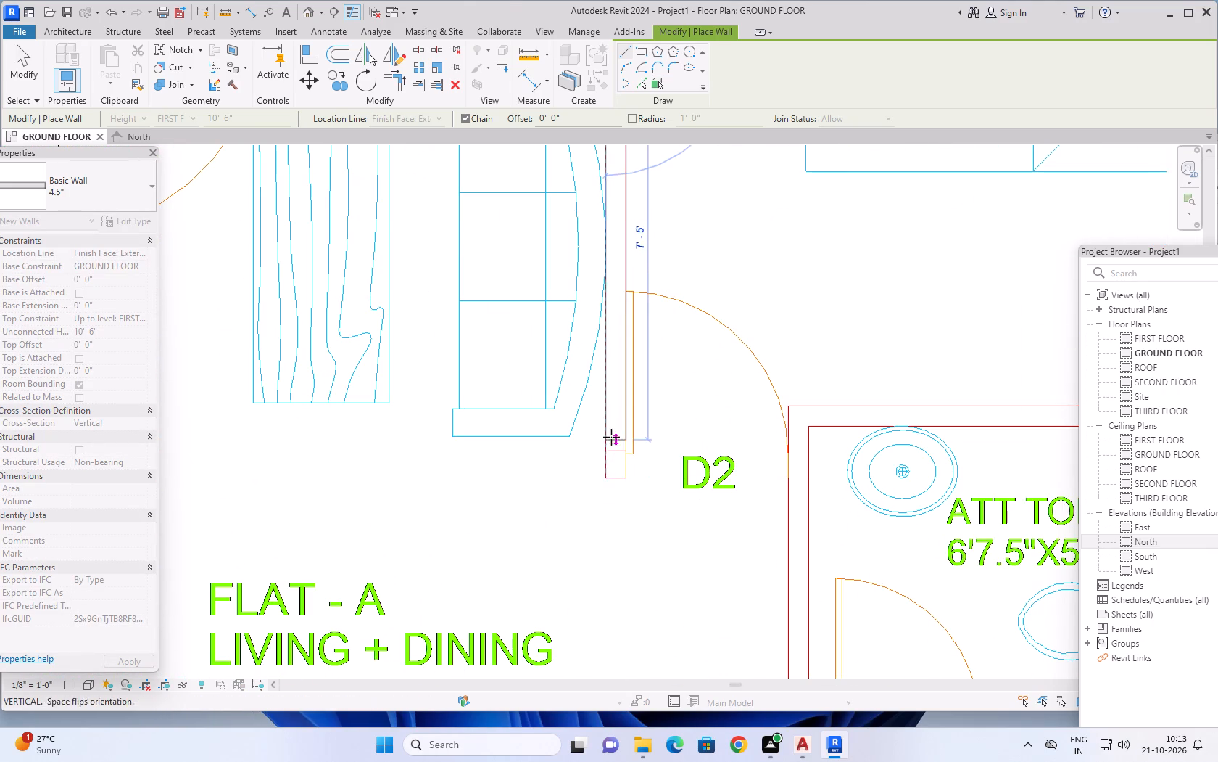
left_click(608, 475)
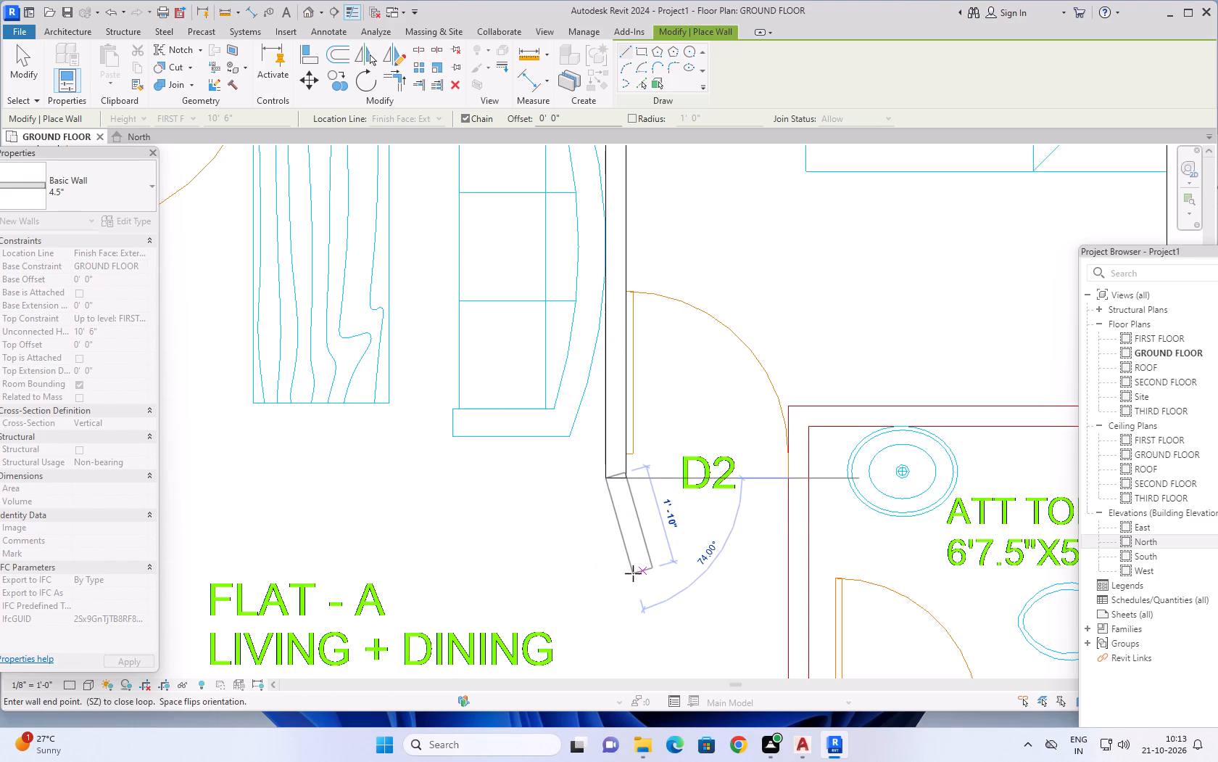
key("Escape")
Draw a 4.5" wall along Bedroom-1 beside Dining and Balcony, from the DWG wall end at D2 to the exterior wall's inner face.
scroll(647, 571, "down", 7)
middle_click_drag(651, 578, 626, 372)
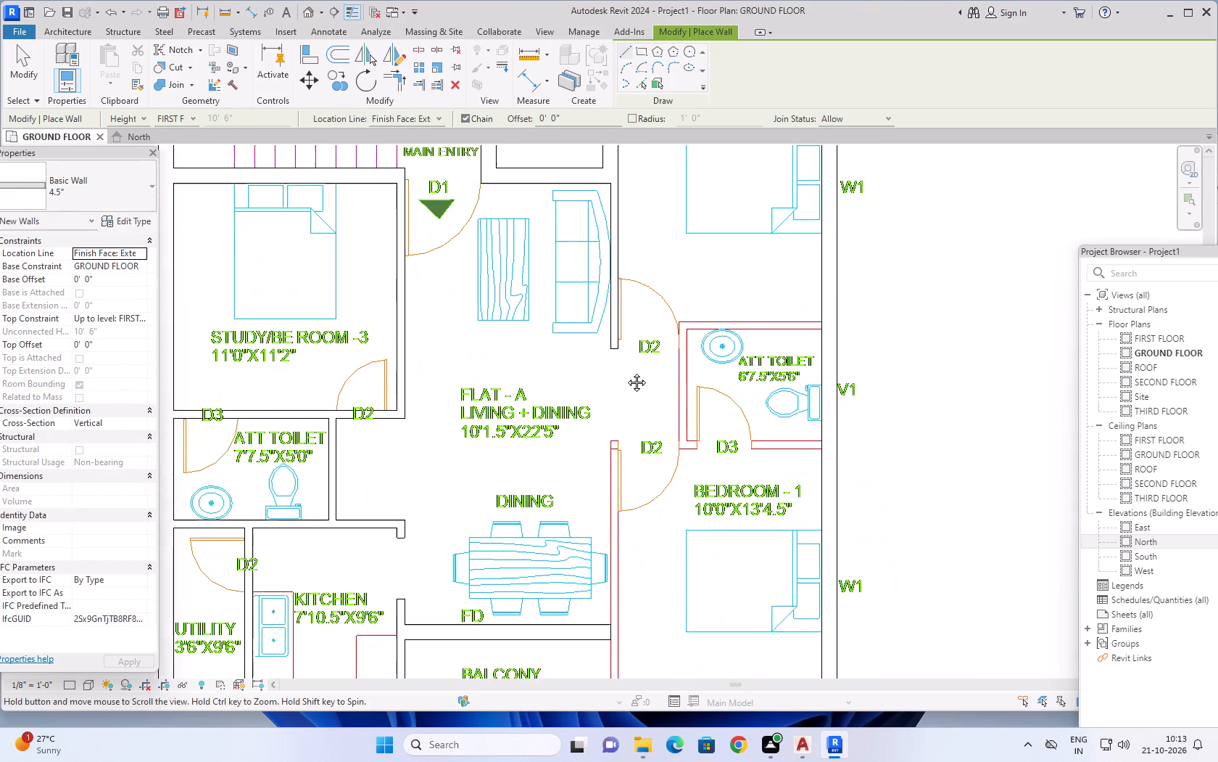
middle_click_drag(626, 372, 625, 364)
scroll(621, 408, "down", 2)
middle_click_drag(634, 398, 618, 352)
scroll(621, 359, "down", 1)
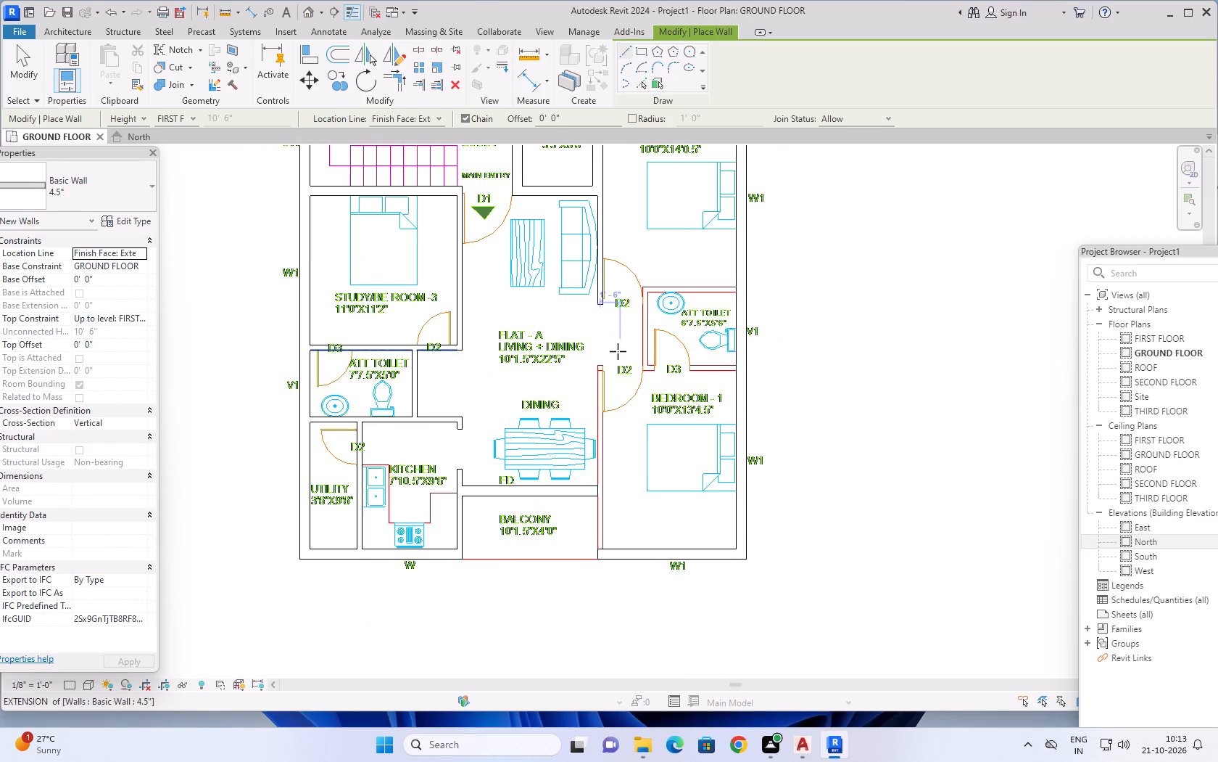
scroll(617, 369, "up", 10)
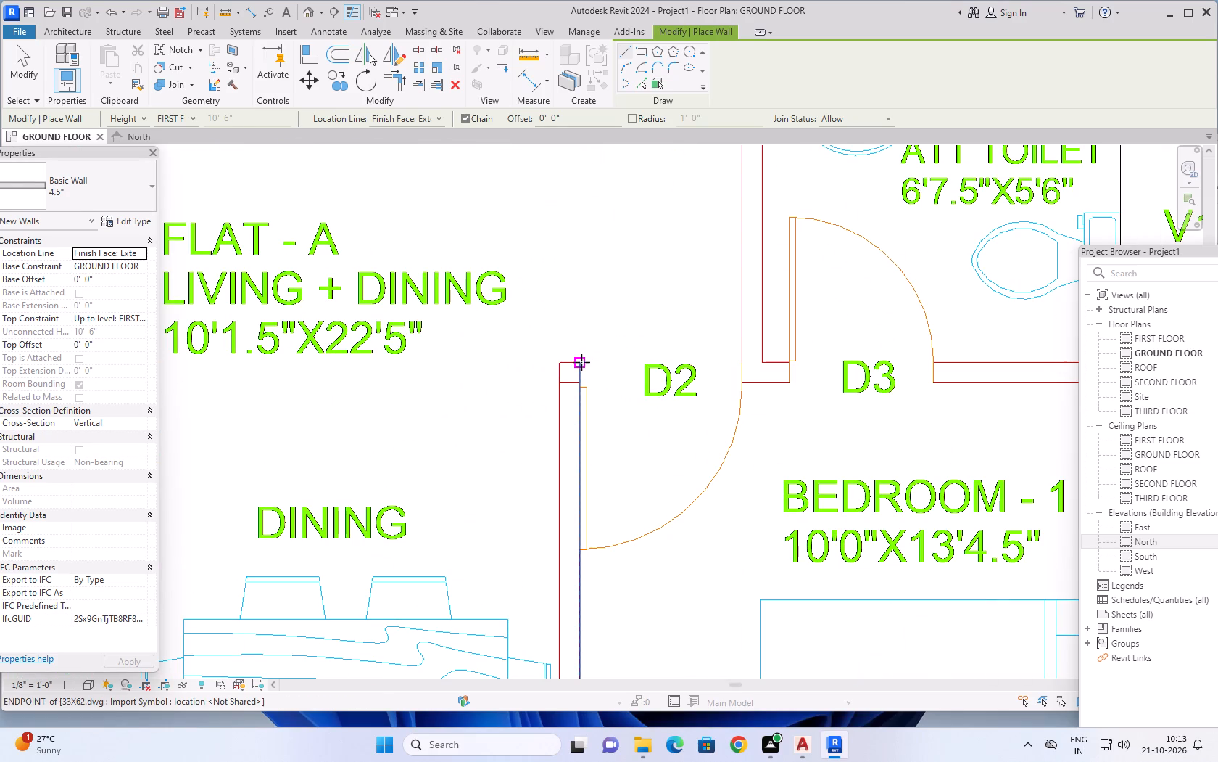
left_click(580, 362)
scroll(584, 529, "down", 4)
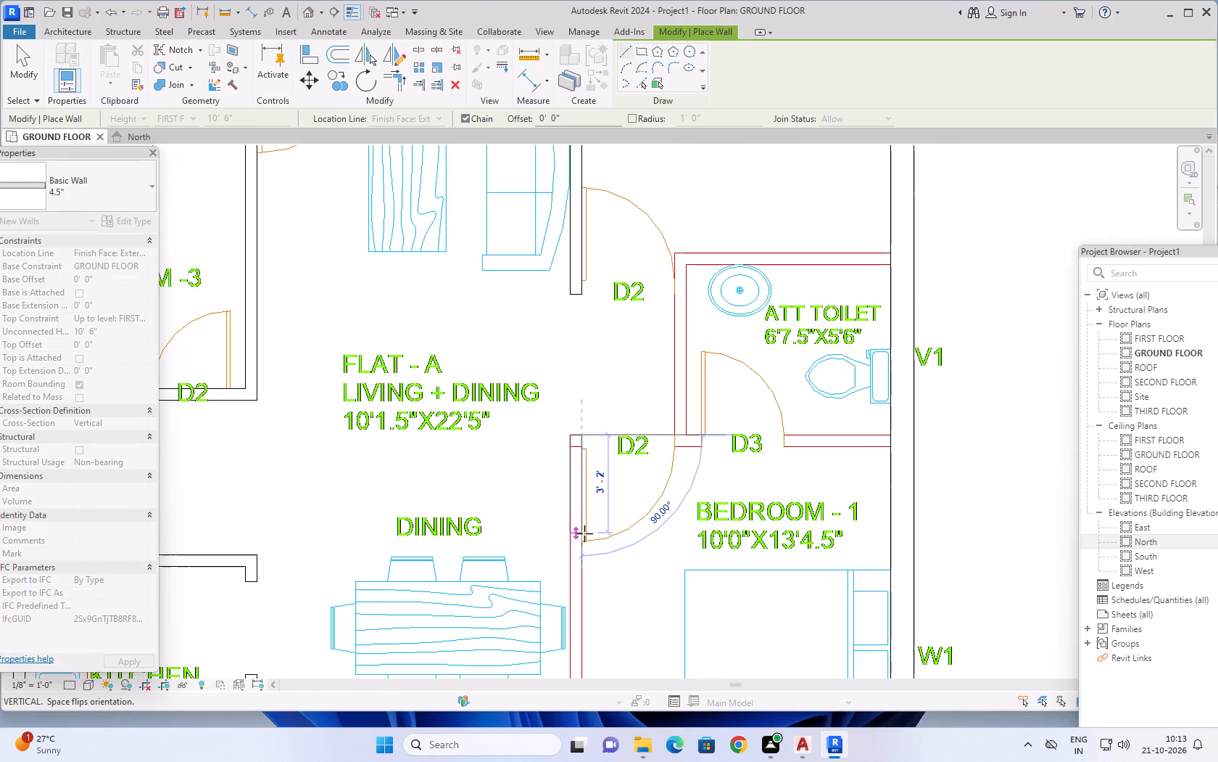
scroll(584, 537, "down", 4)
middle_click_drag(584, 544, 568, 305)
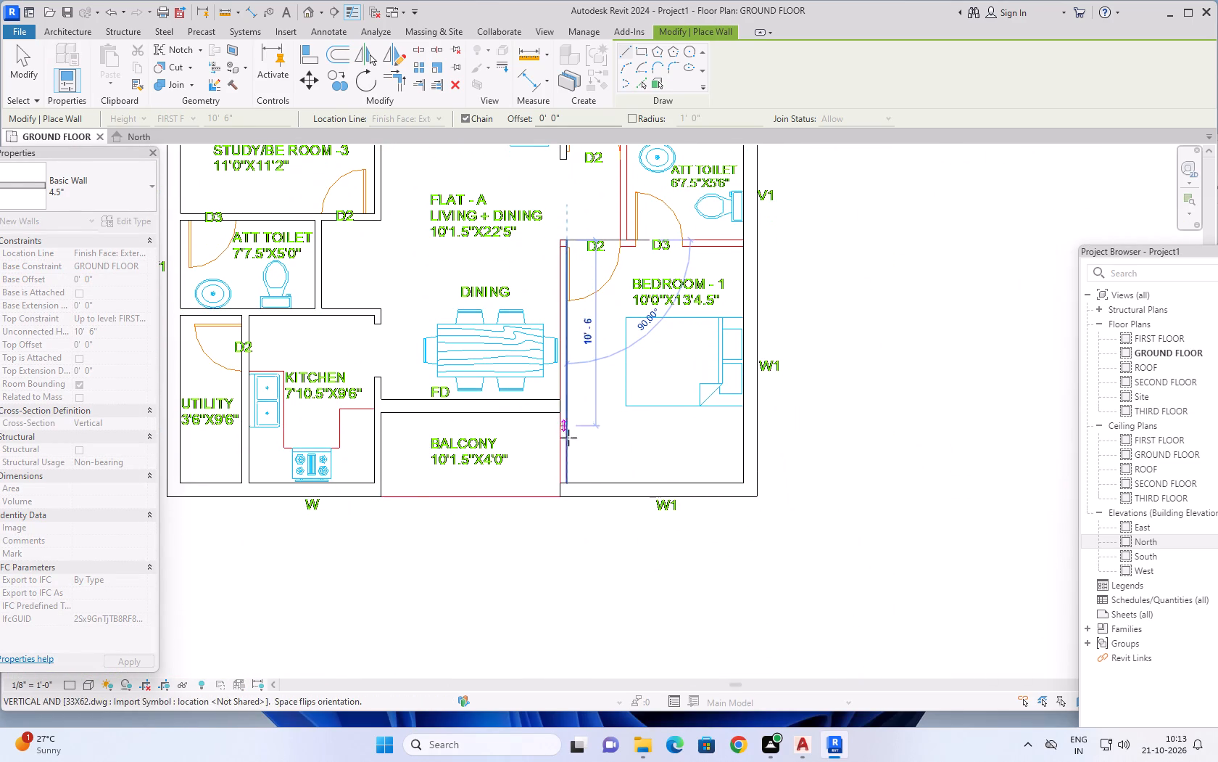
scroll(571, 493, "up", 11)
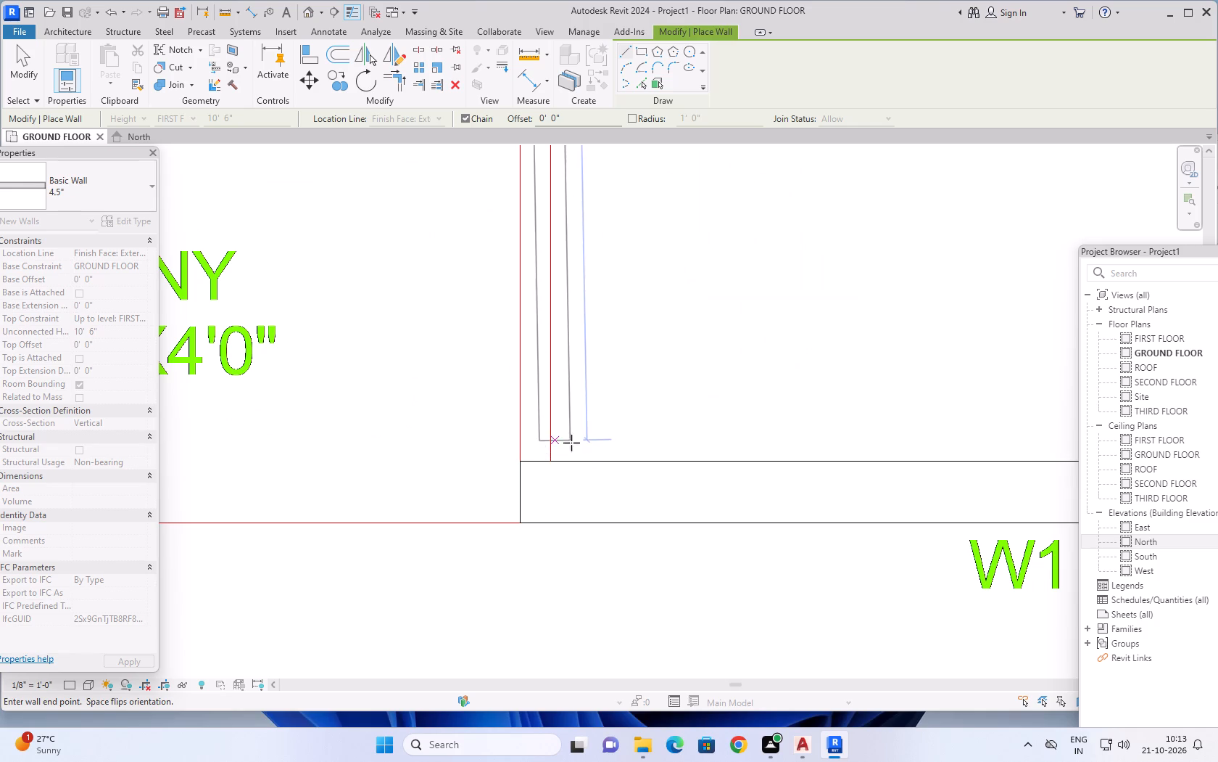
left_click(551, 461)
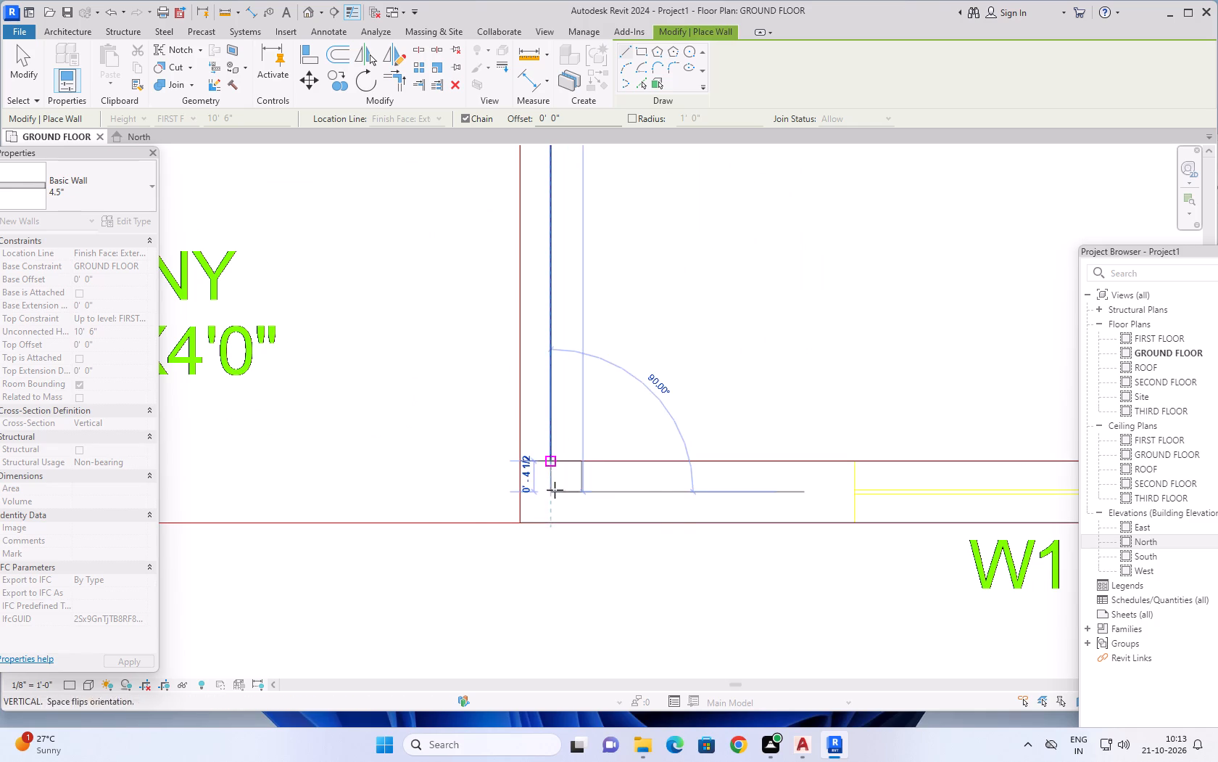
key("Escape")
Draw a 7' 0" long 4.5" wall between Bedroom-1 and its ATT Toilet, from the exterior wall's inner face past D3 to the DWG corner.
scroll(660, 394, "down", 7)
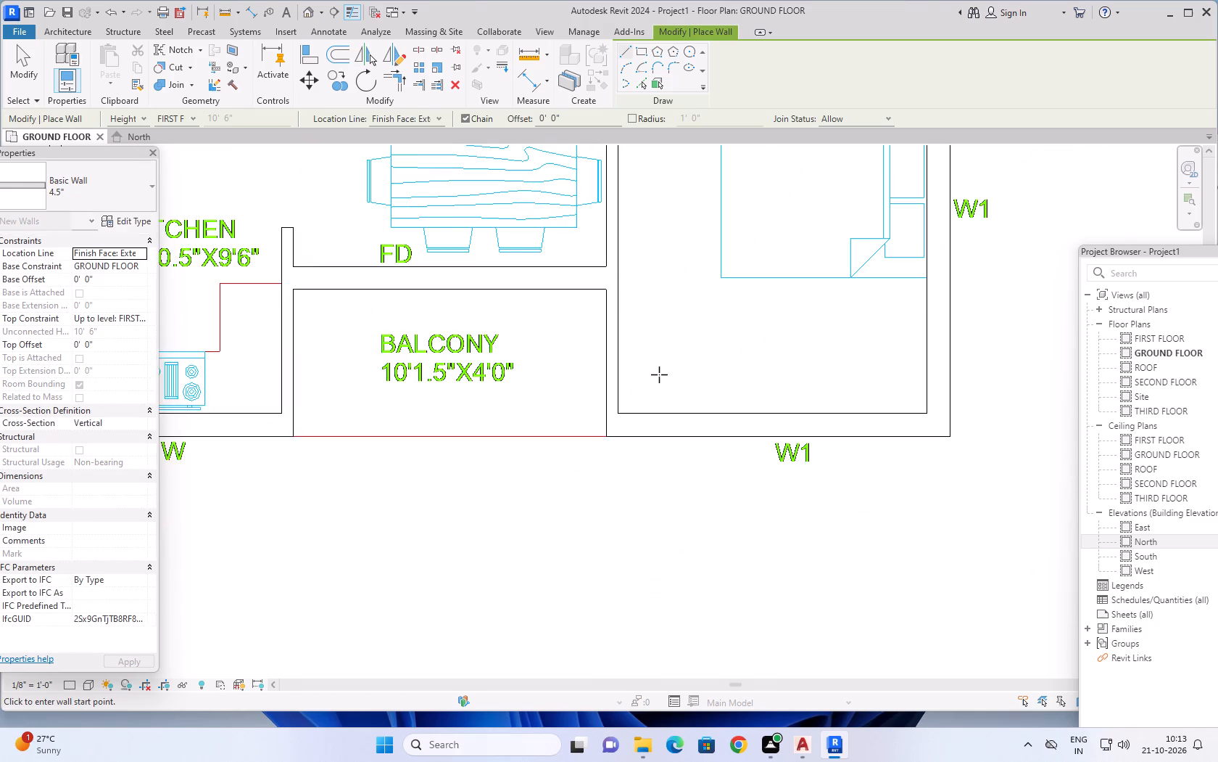
scroll(660, 372, "down", 7)
middle_click_drag(666, 325, 584, 525)
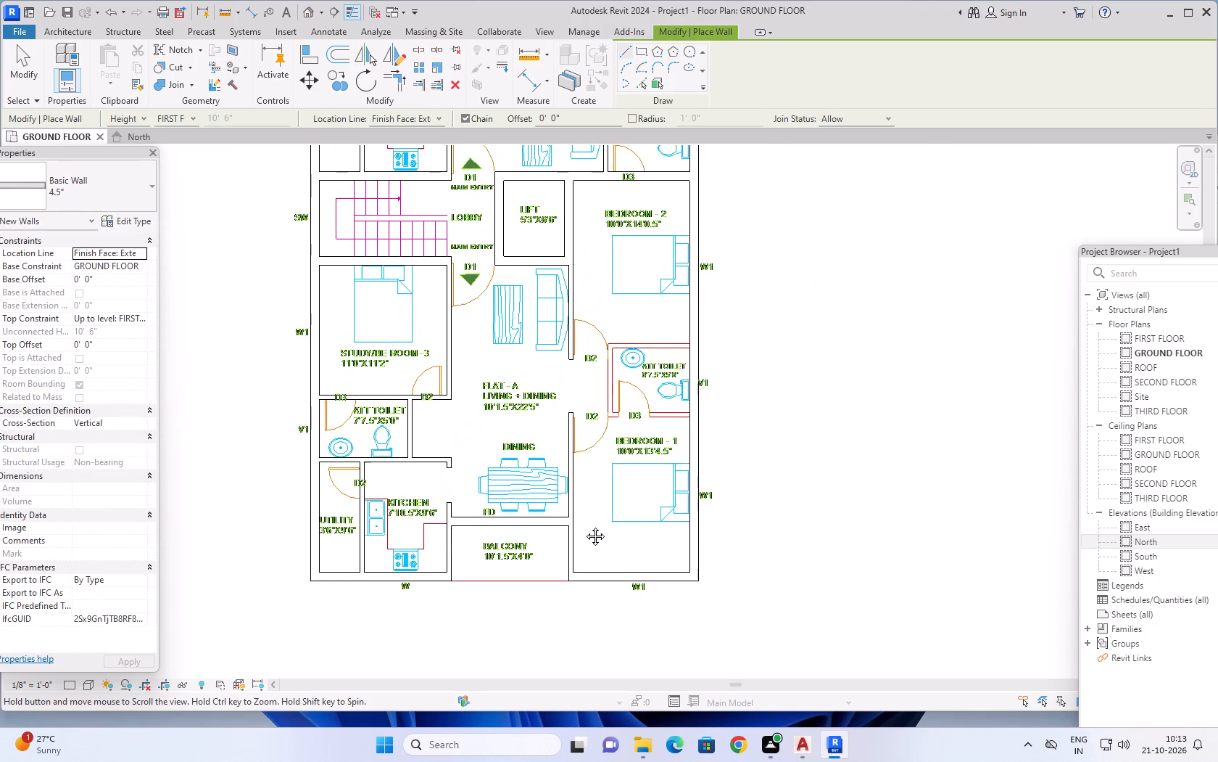
middle_click_drag(584, 525, 535, 584)
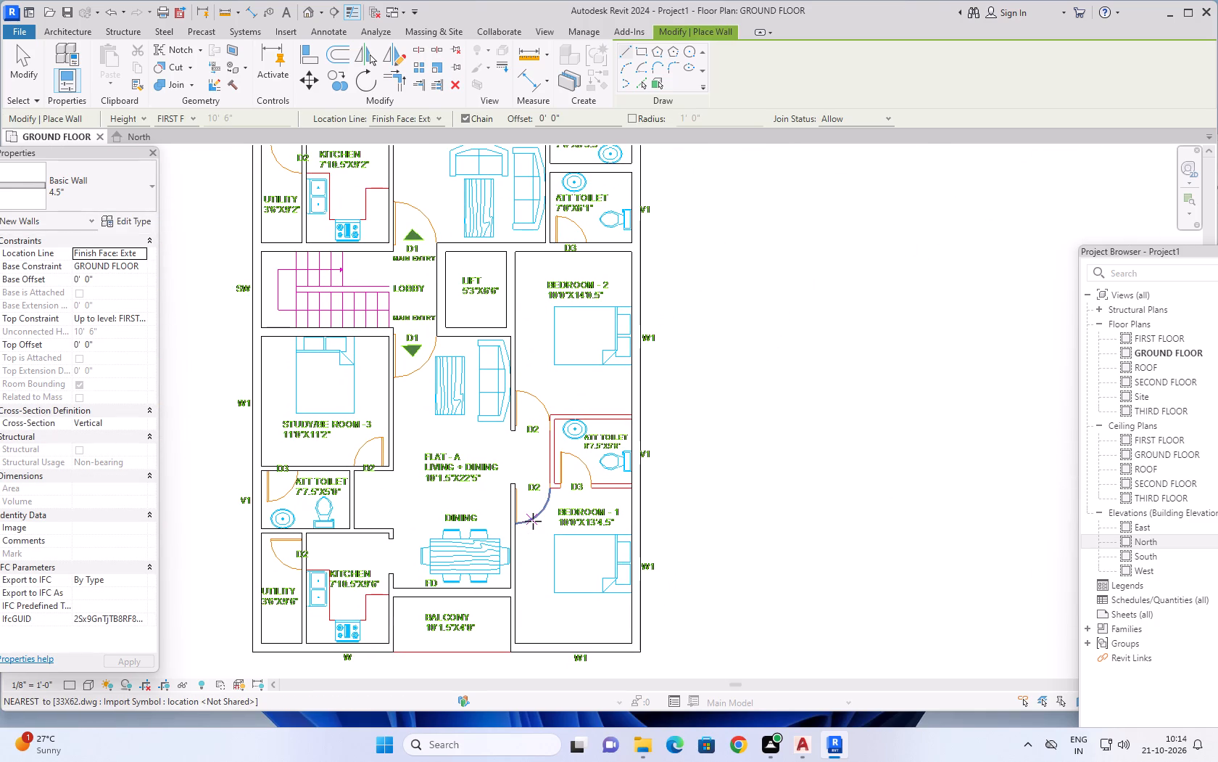
scroll(584, 509, "up", 3)
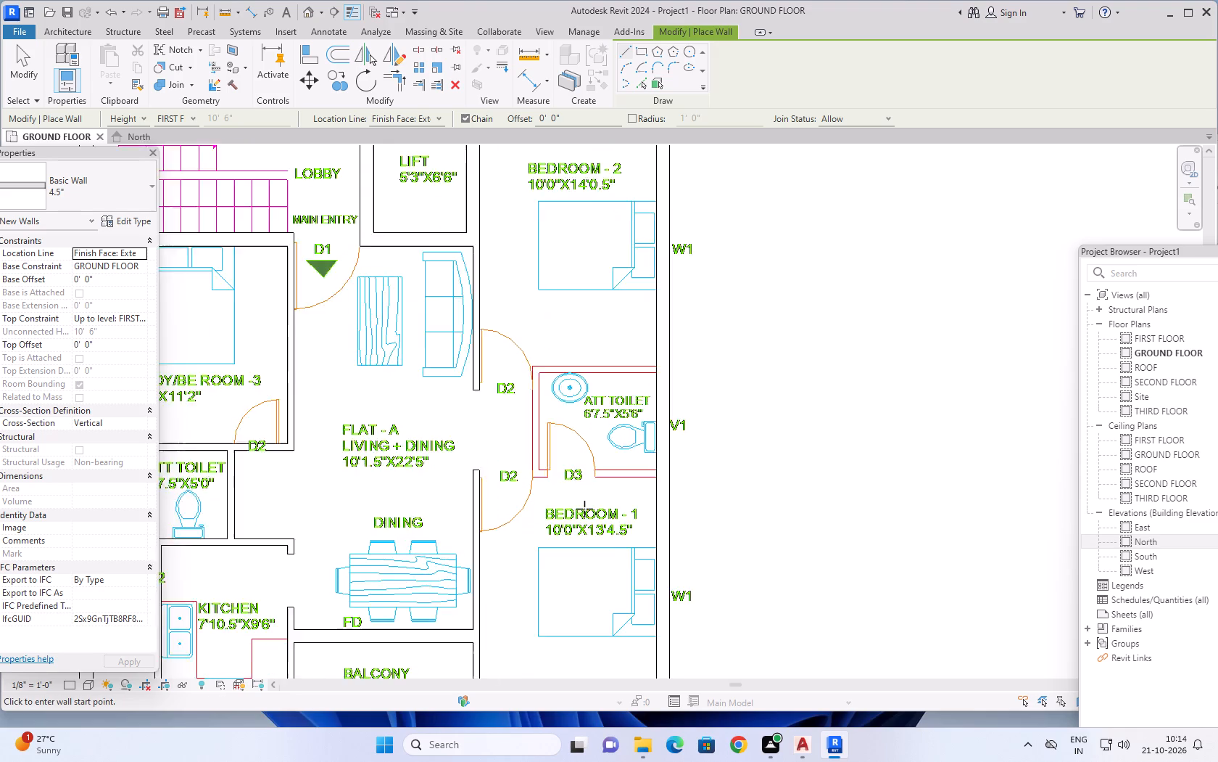
scroll(584, 509, "up", 3)
scroll(645, 479, "up", 3)
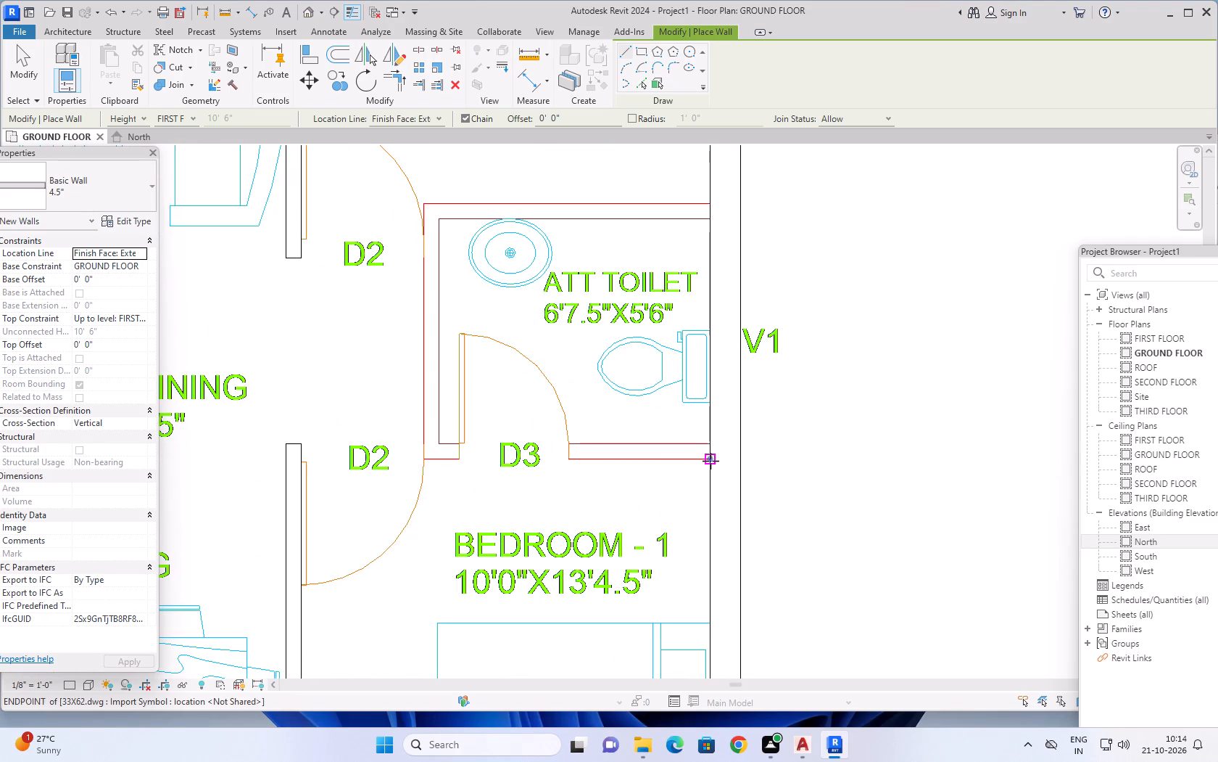
left_click(711, 460)
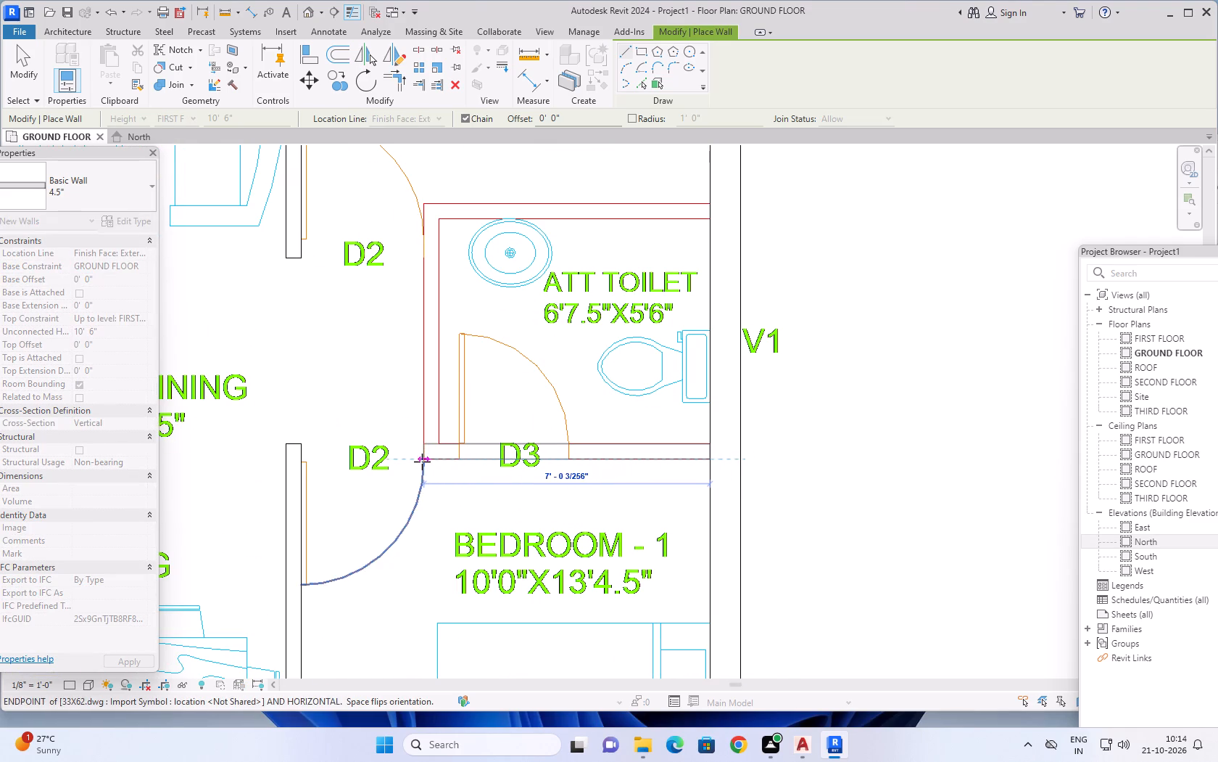
scroll(420, 462, "up", 19)
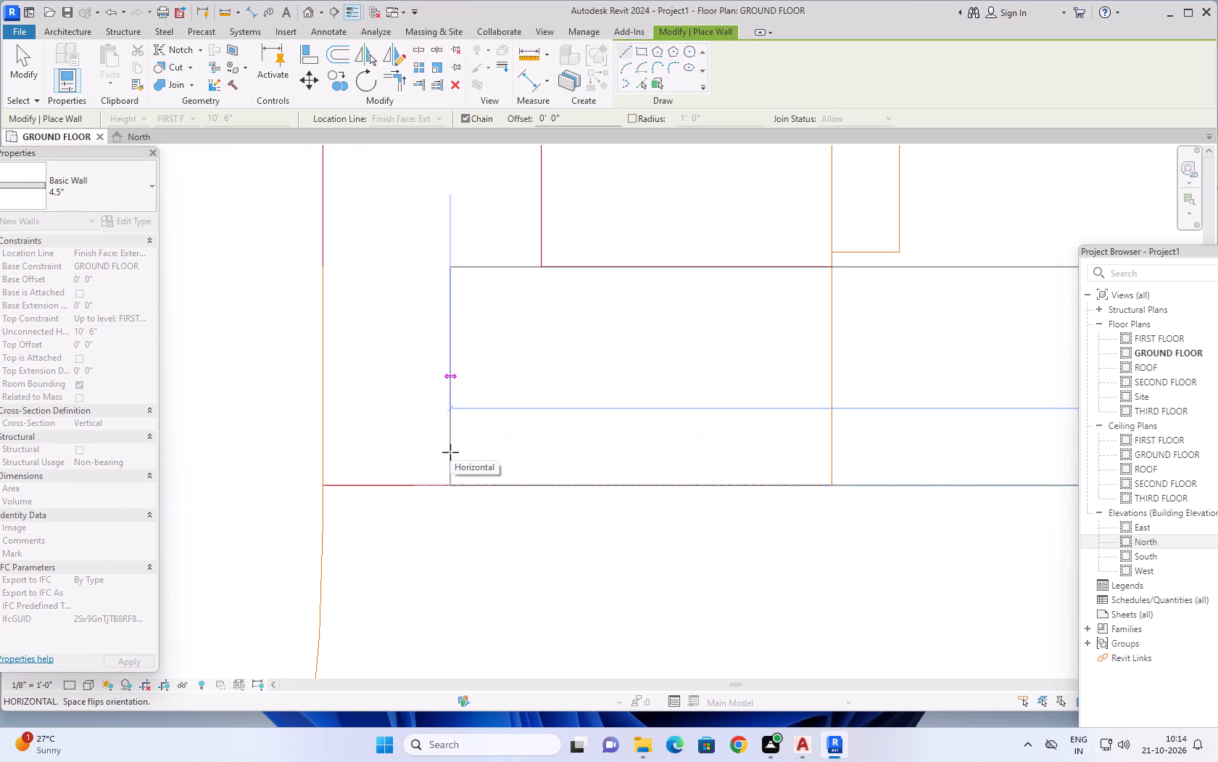
left_click(321, 484)
Continue with a perpendicular 4.5" wall along the ATT Toilet's side facing the D2 doors, ending at the DWG corner at Bedroom-2.
scroll(324, 327, "down", 12)
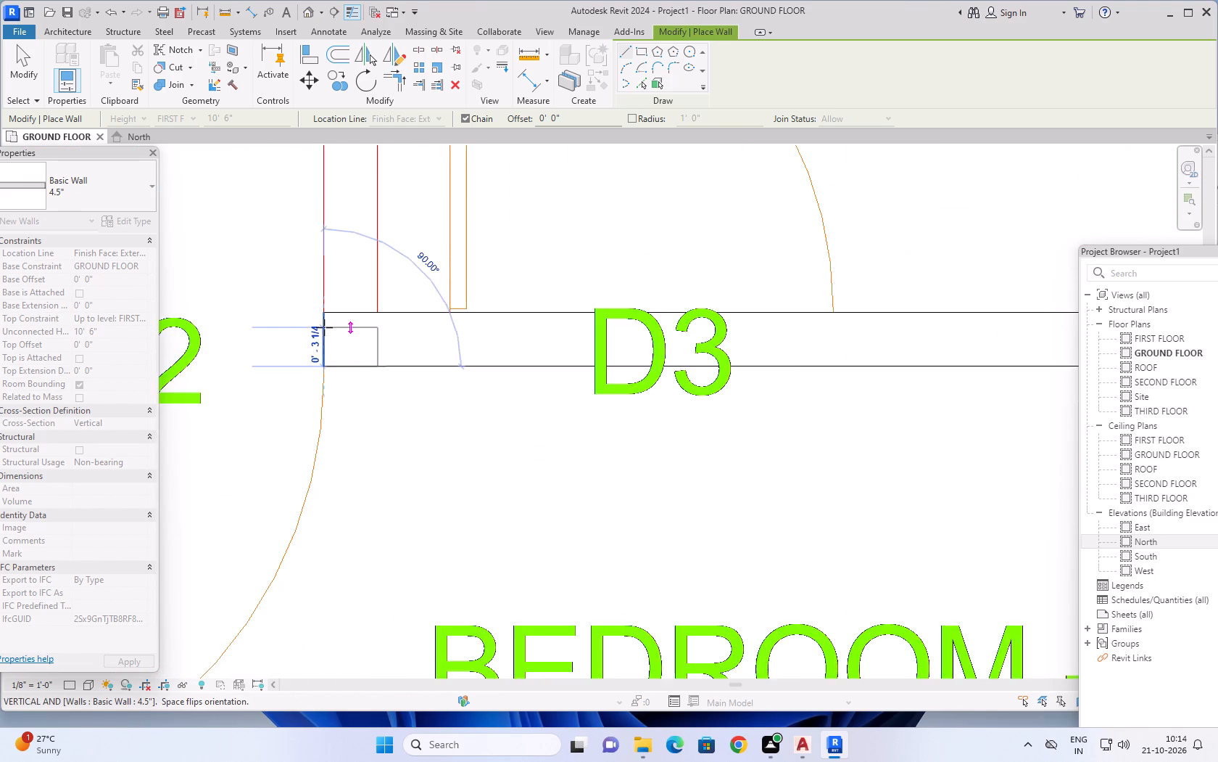
scroll(324, 327, "down", 6)
scroll(323, 243, "down", 3)
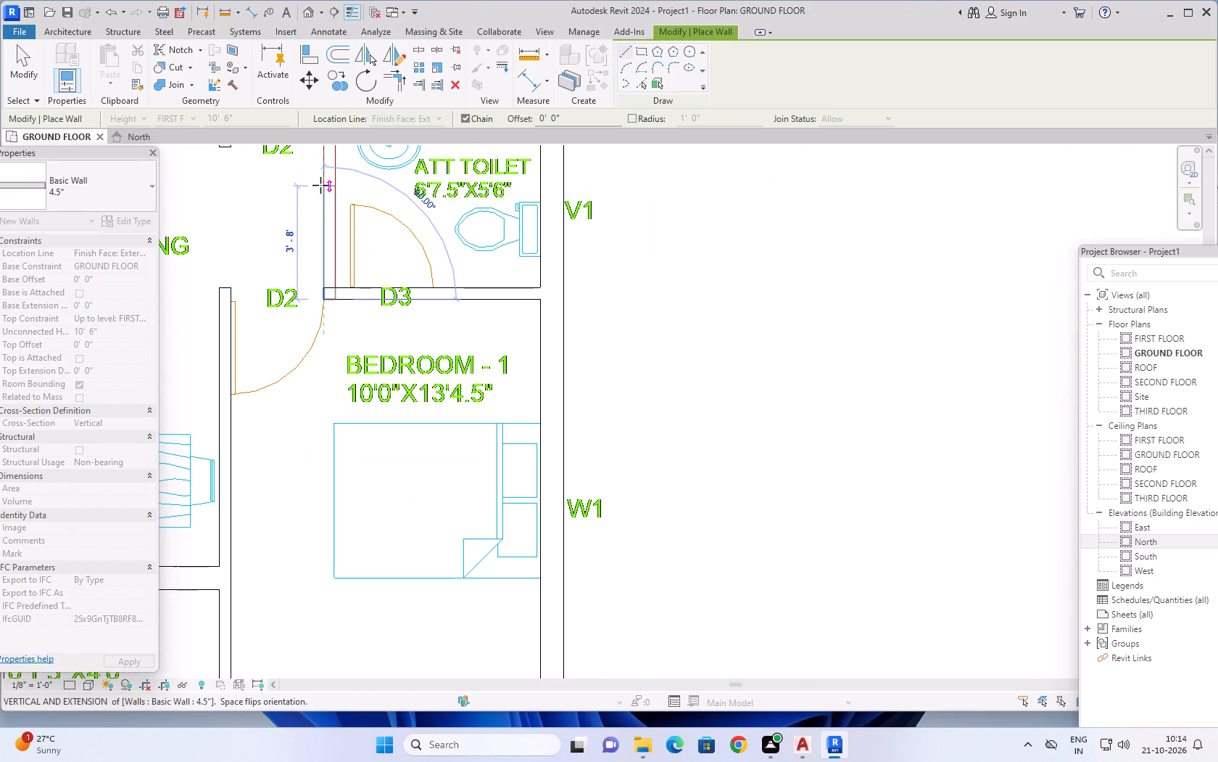
middle_click_drag(323, 184, 328, 478)
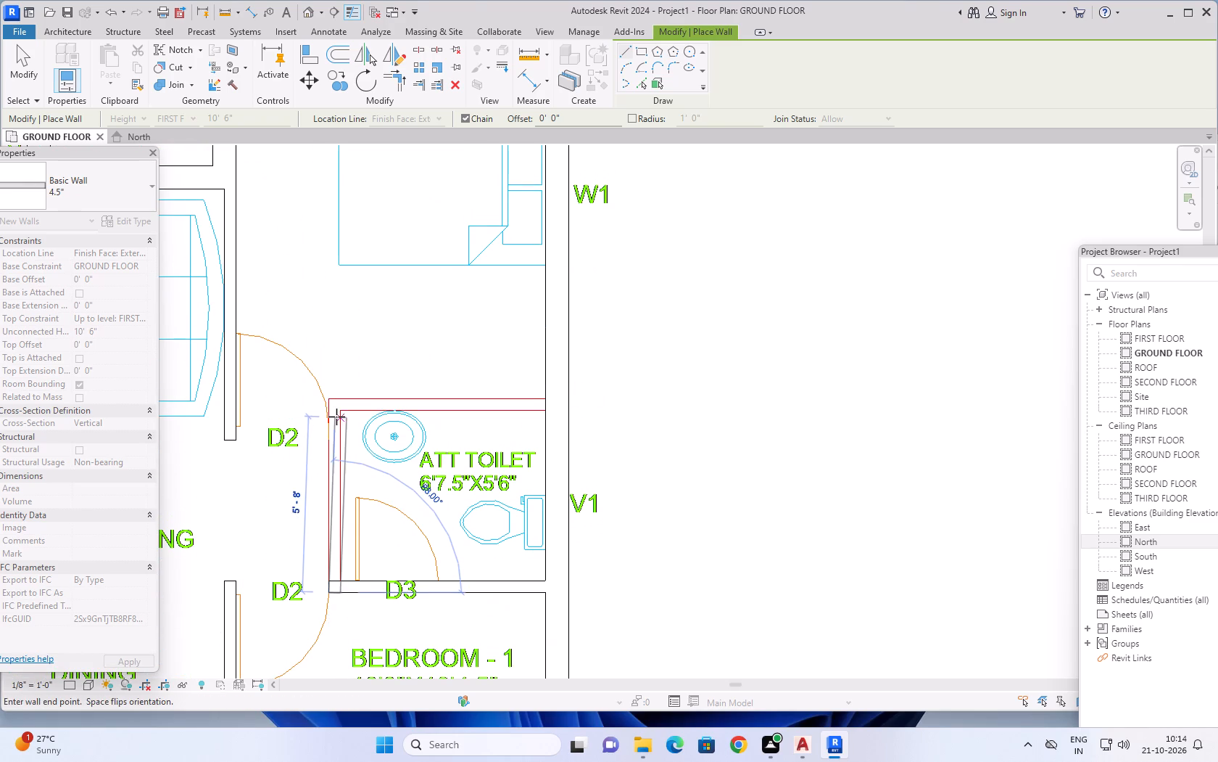
scroll(328, 401, "up", 11)
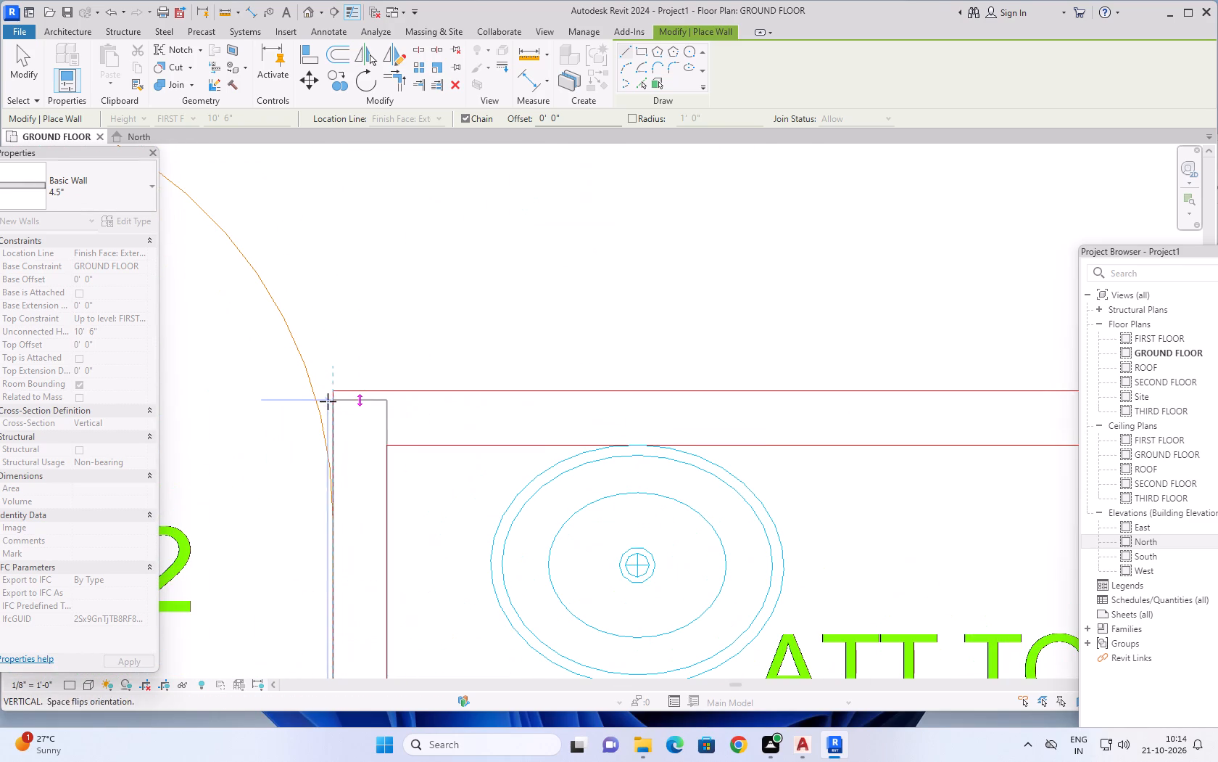
left_click(332, 389)
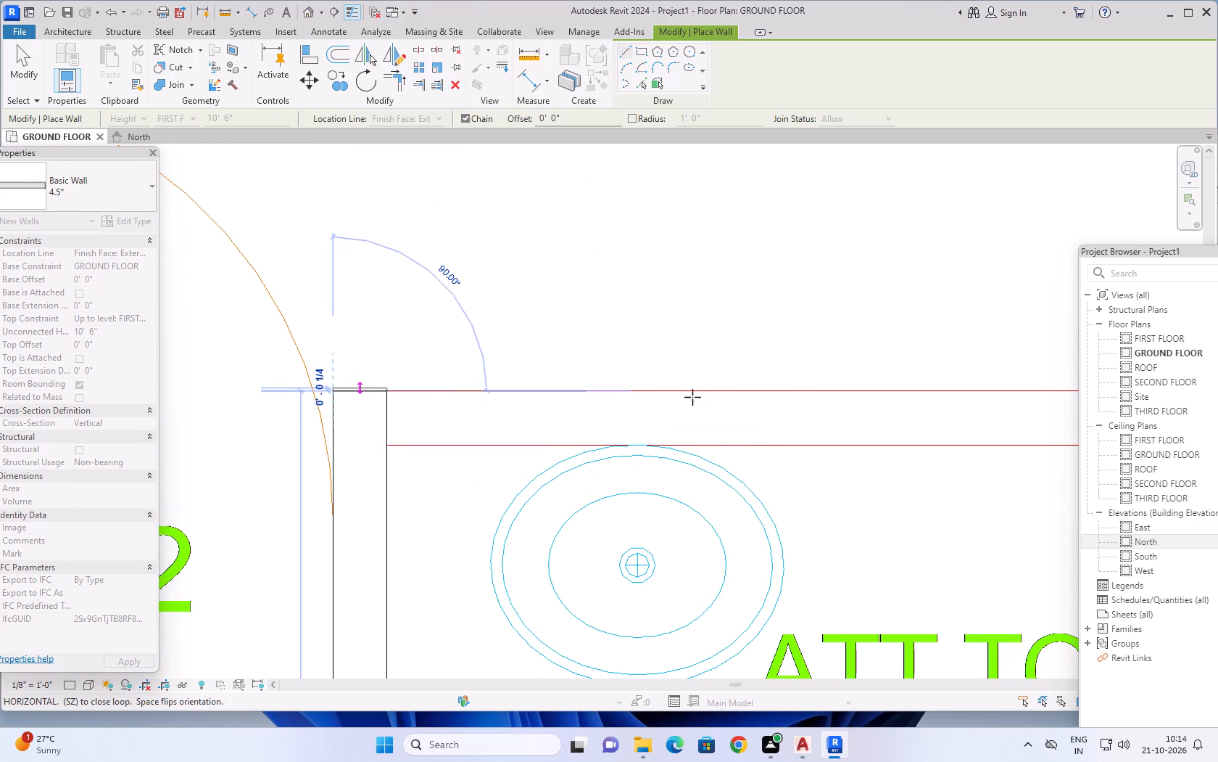
Close the ATT Toilet with a 7' 0" long 4.5" wall along Bedroom-2, ending at the 9" exterior wall's inner face.
scroll(832, 399, "down", 6)
middle_click_drag(889, 409, 791, 439)
scroll(882, 414, "down", 1)
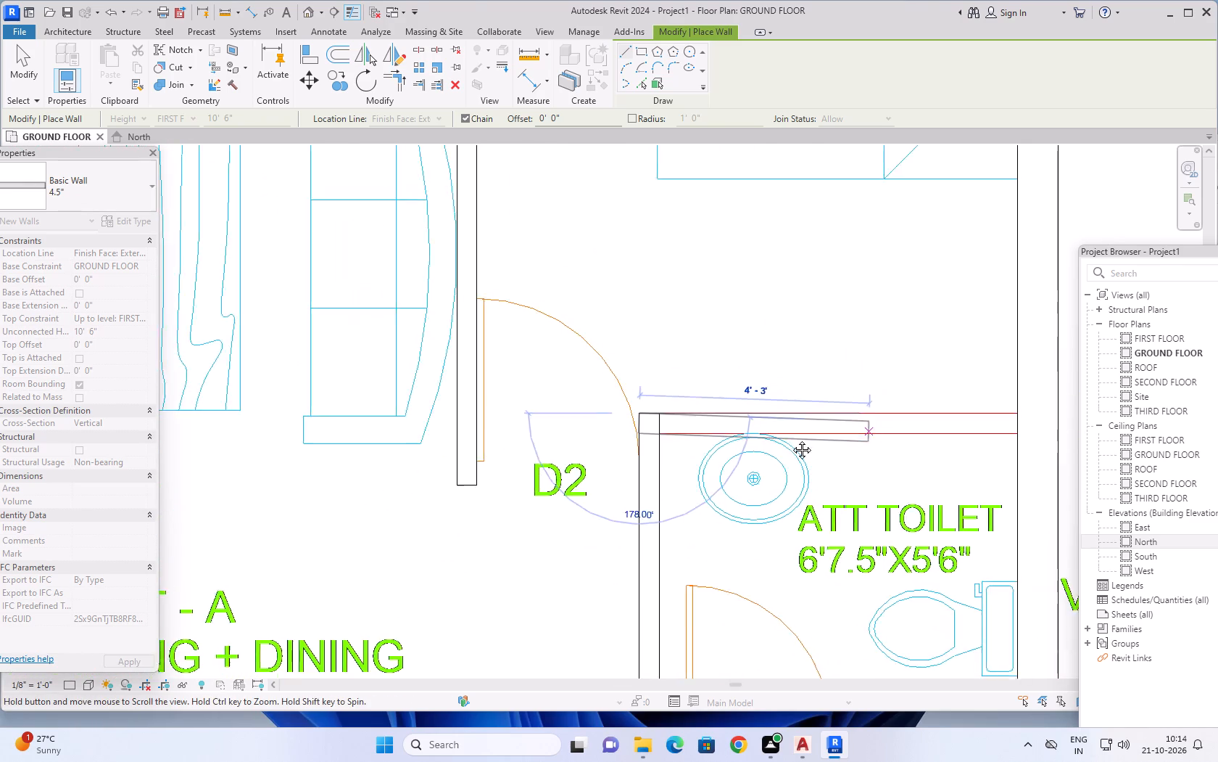
middle_click_drag(791, 439, 583, 459)
scroll(733, 448, "up", 5)
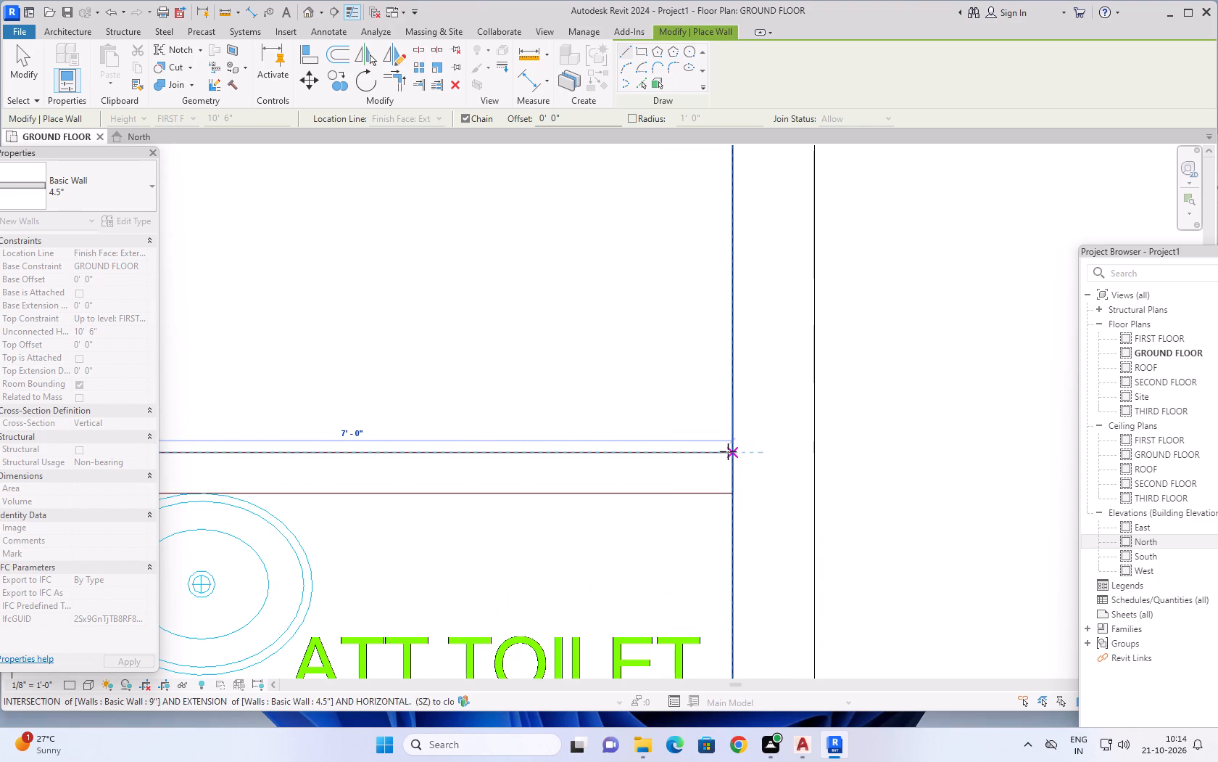
left_click(728, 452)
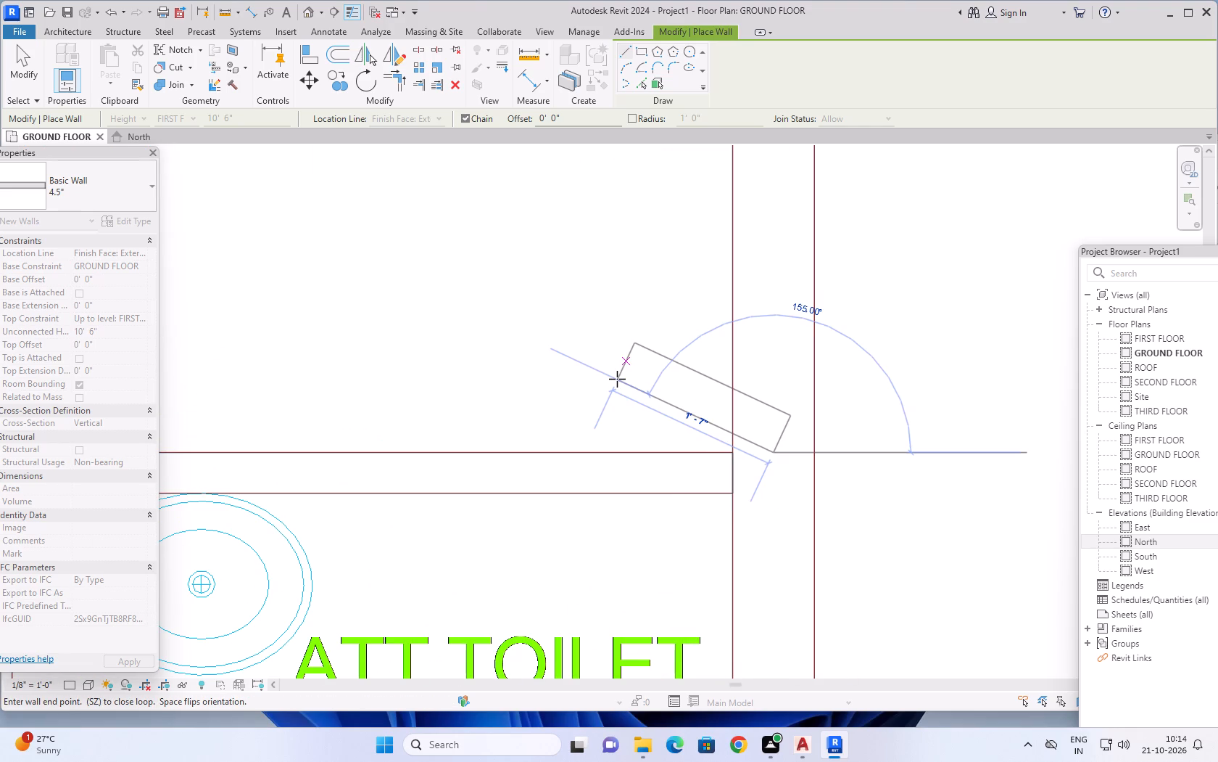
scroll(628, 377, "down", 4)
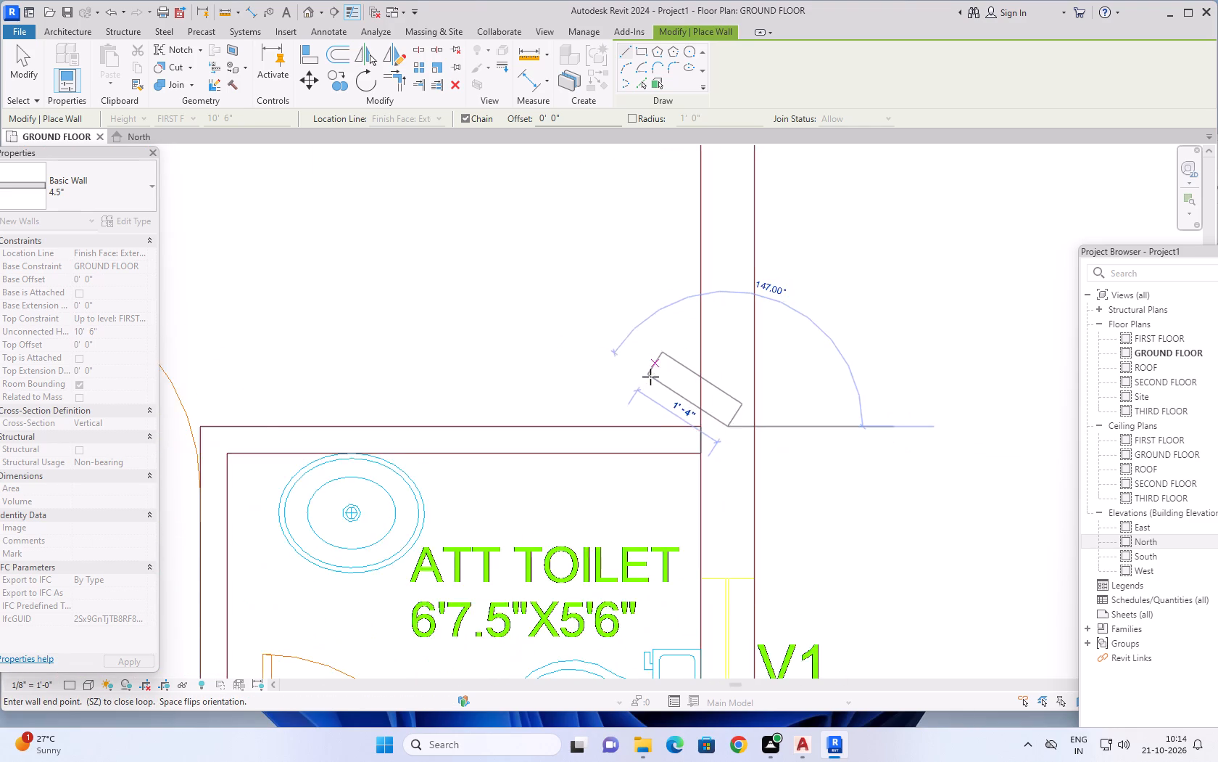
scroll(657, 376, "down", 8)
key("Escape")
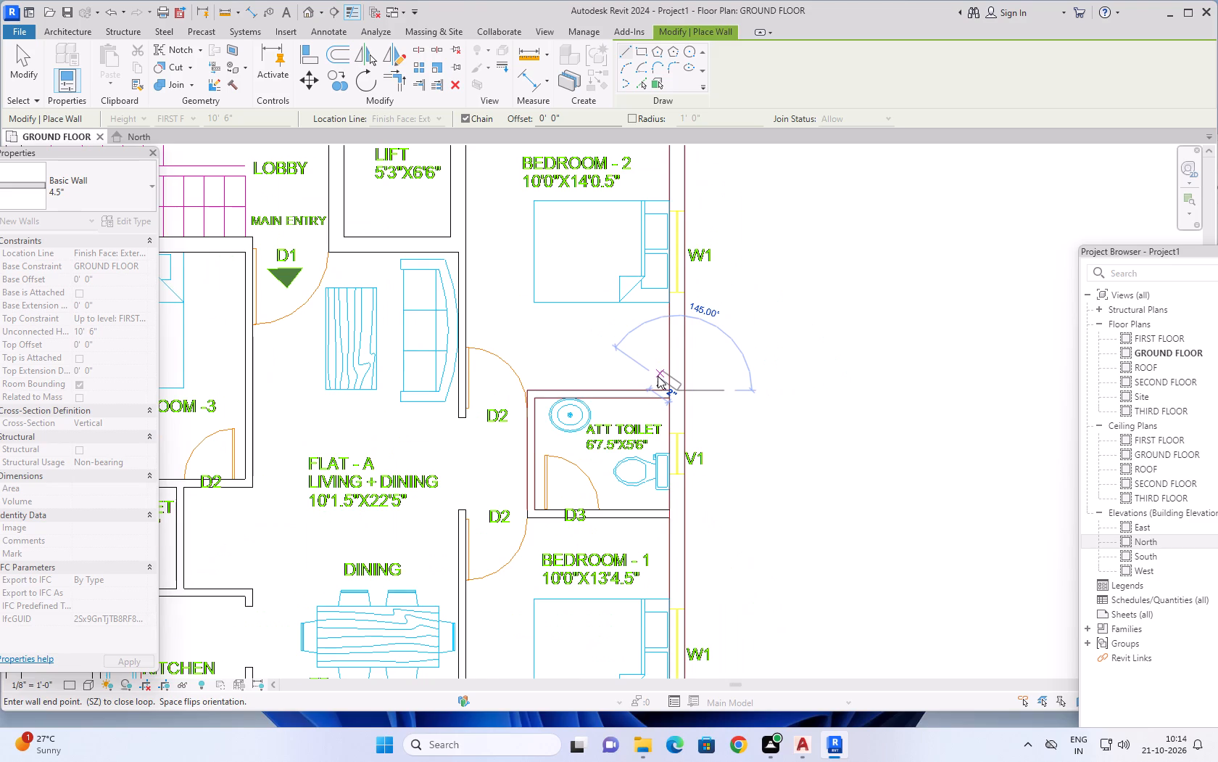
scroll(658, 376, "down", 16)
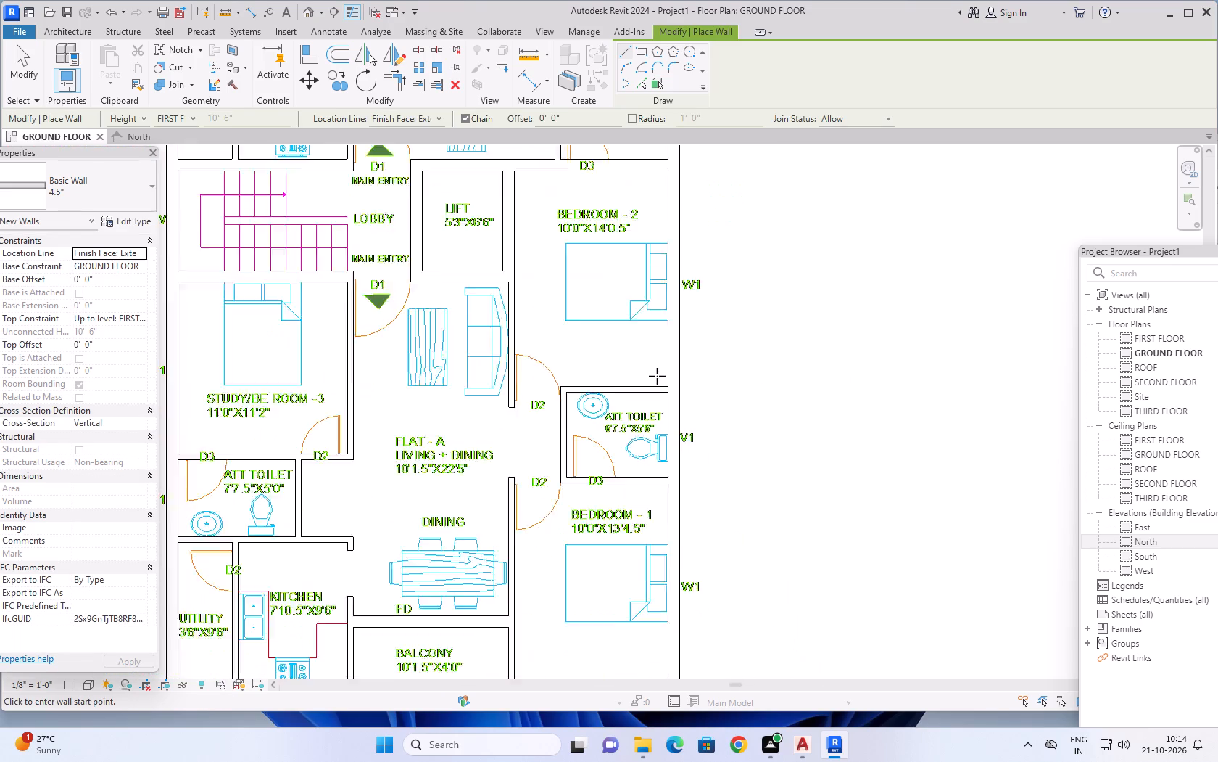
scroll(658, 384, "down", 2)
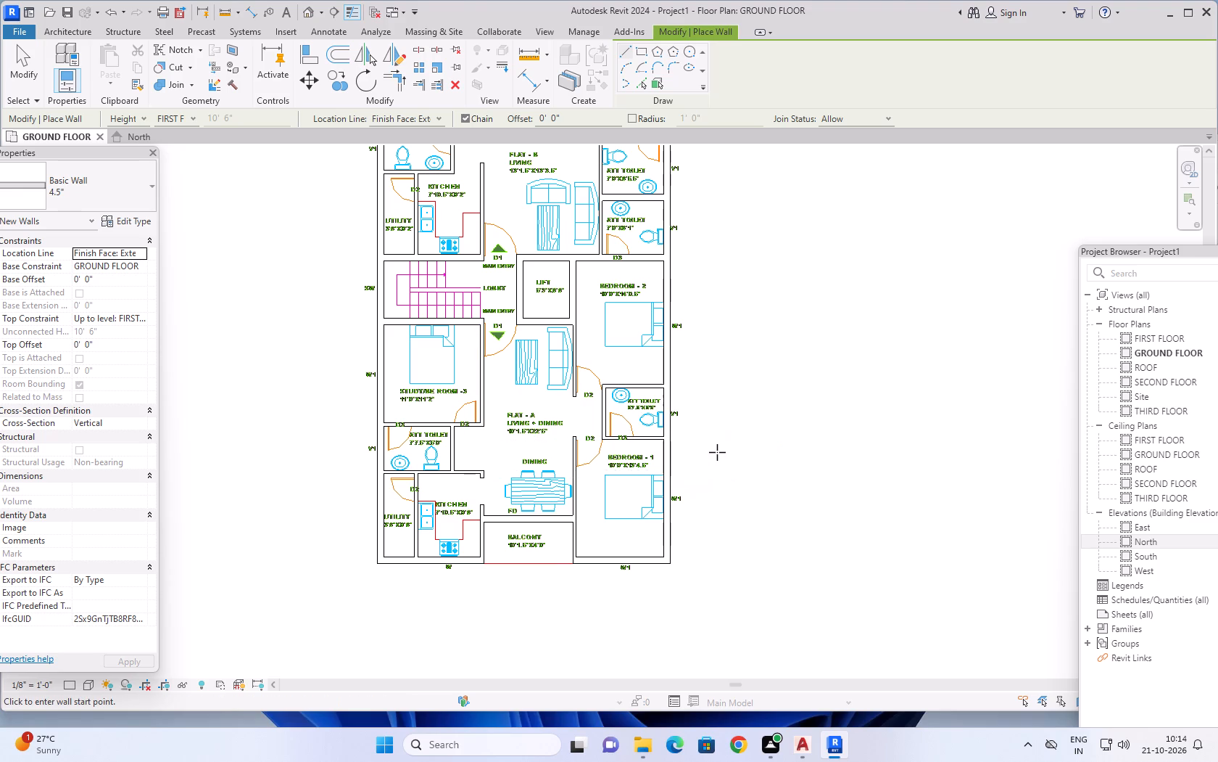
Examine the floor plan around Flat-B, the lobby and the lift for walls still missing, and end wall placement.
middle_click_drag(740, 301, 873, 433)
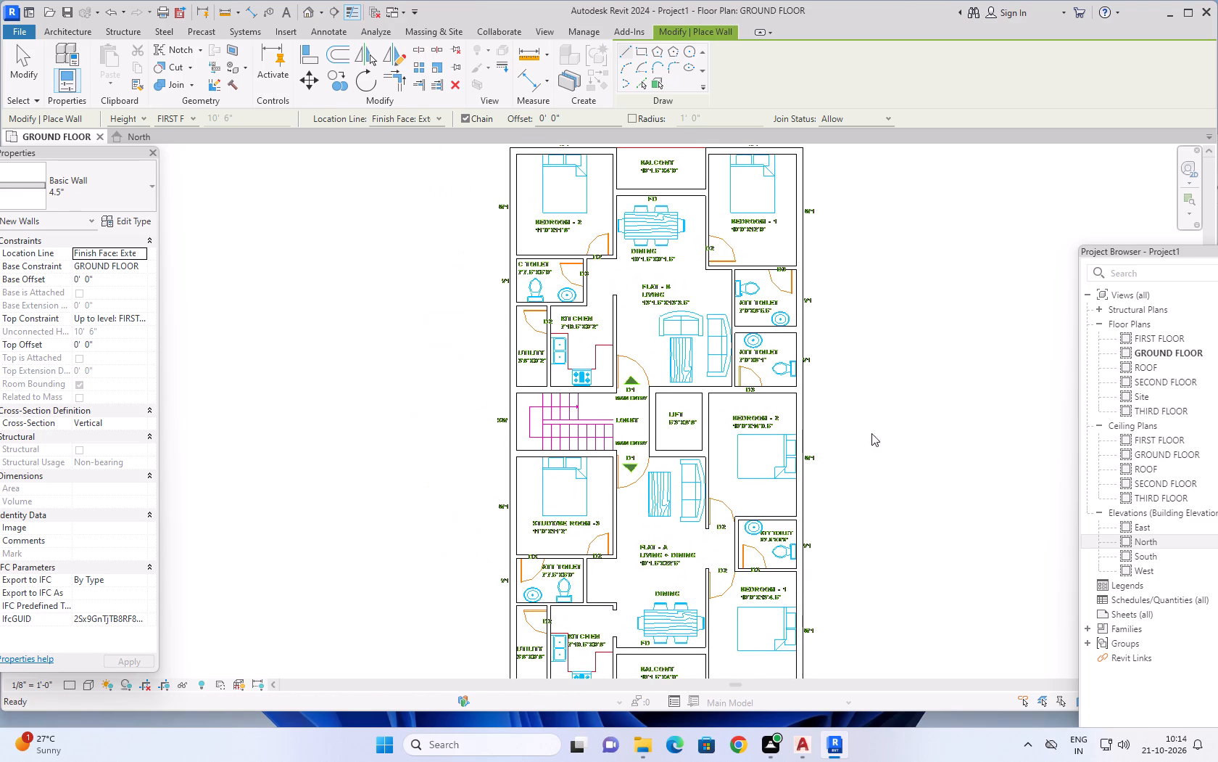
scroll(678, 282, "up", 2)
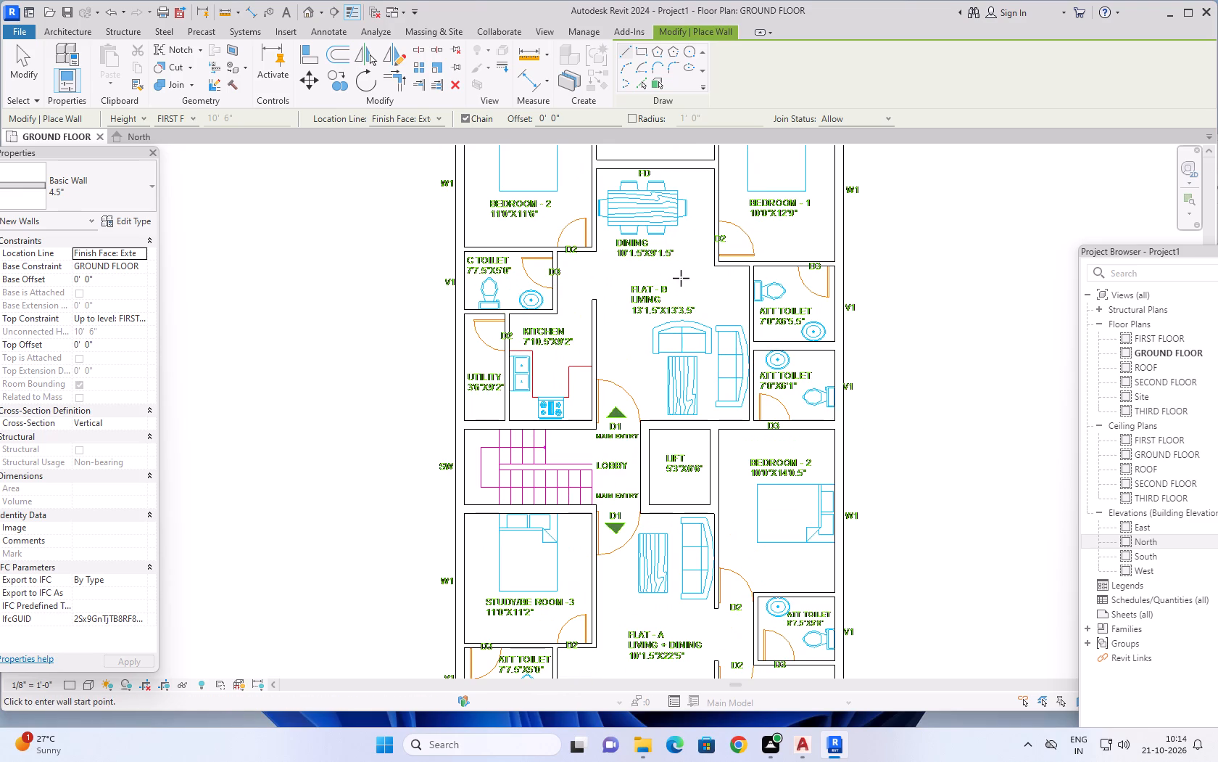
scroll(654, 382, "up", 2)
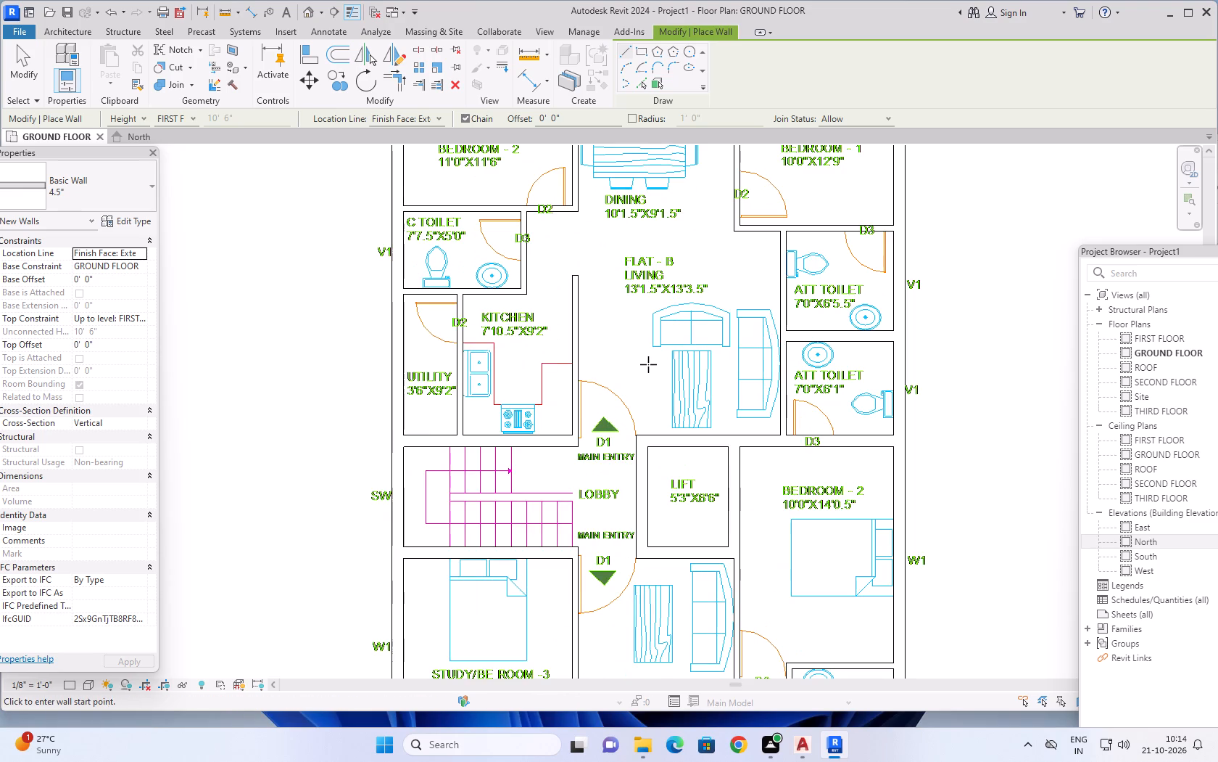
scroll(648, 364, "up", 1)
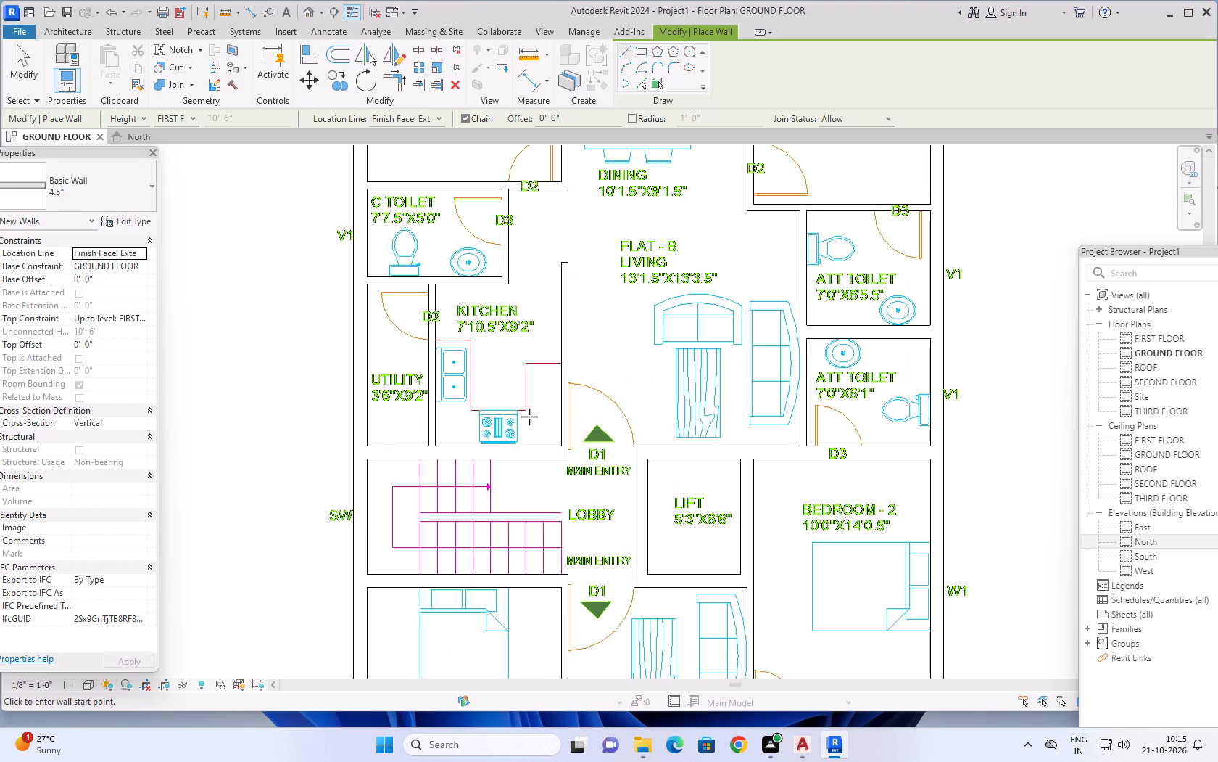
scroll(523, 406, "up", 5)
scroll(545, 393, "down", 4)
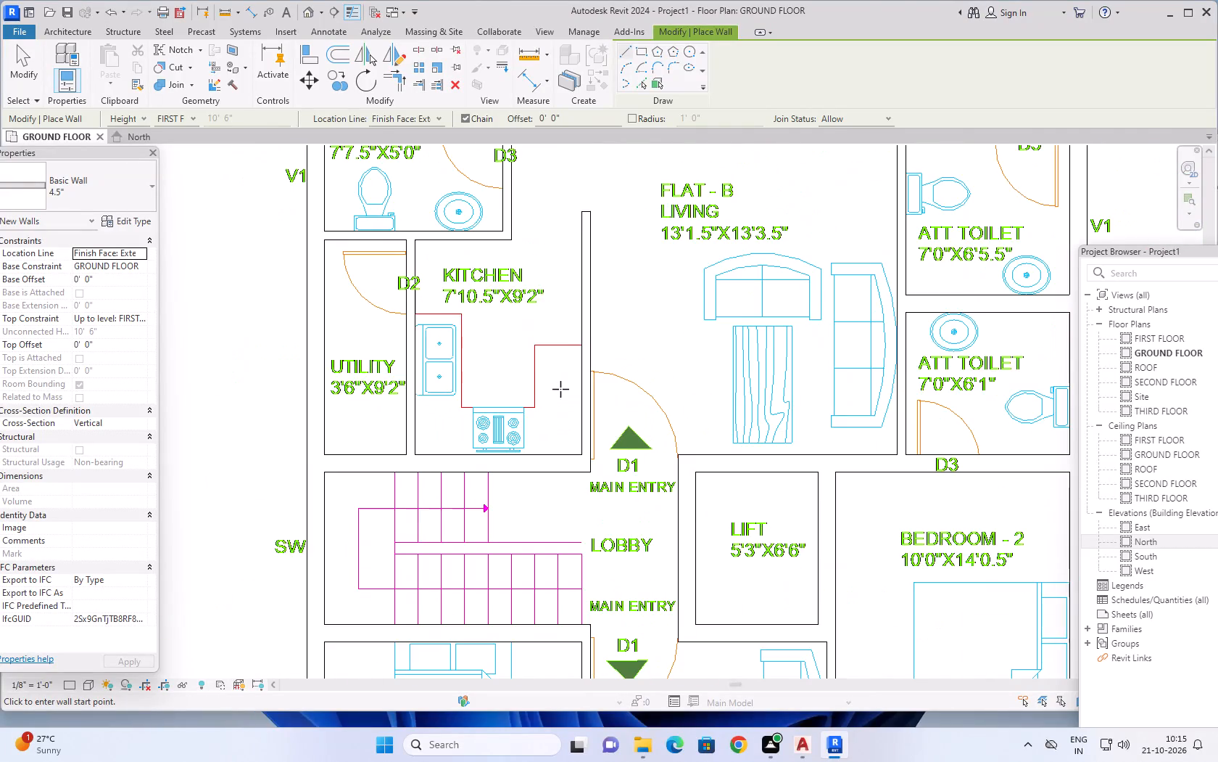
scroll(560, 389, "down", 7)
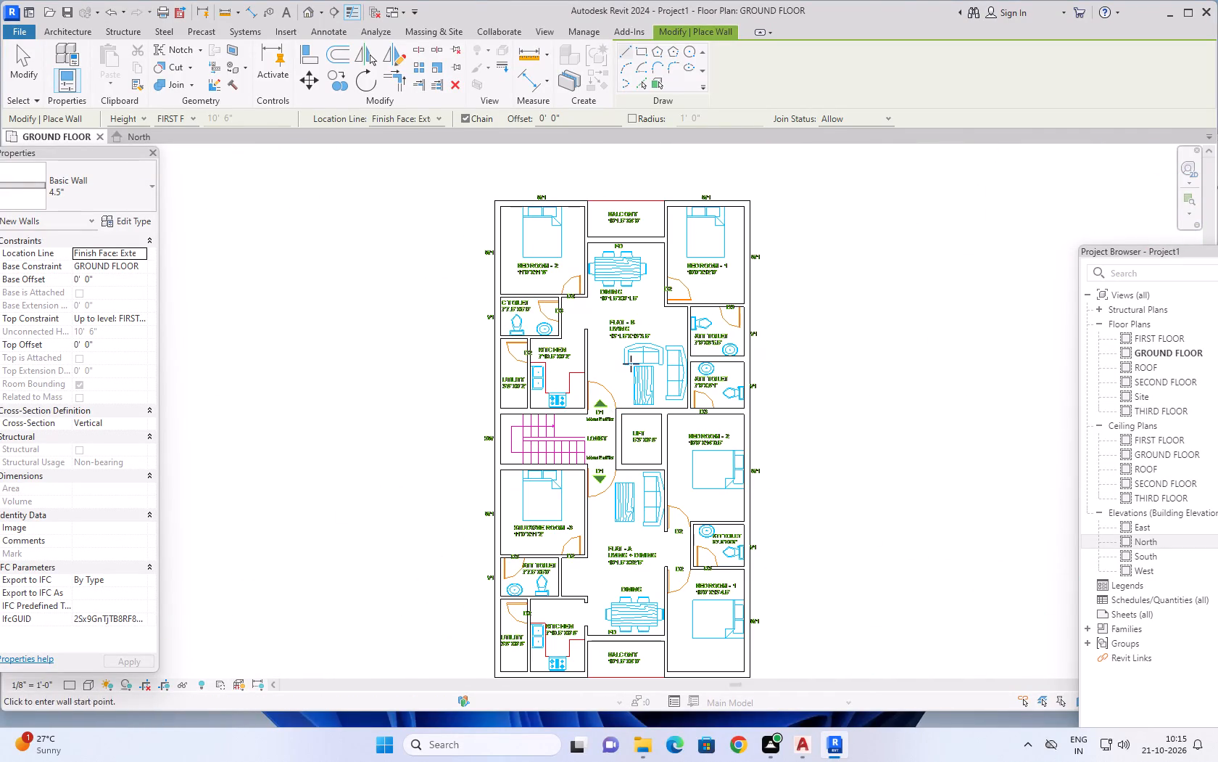
scroll(633, 359, "up", 3)
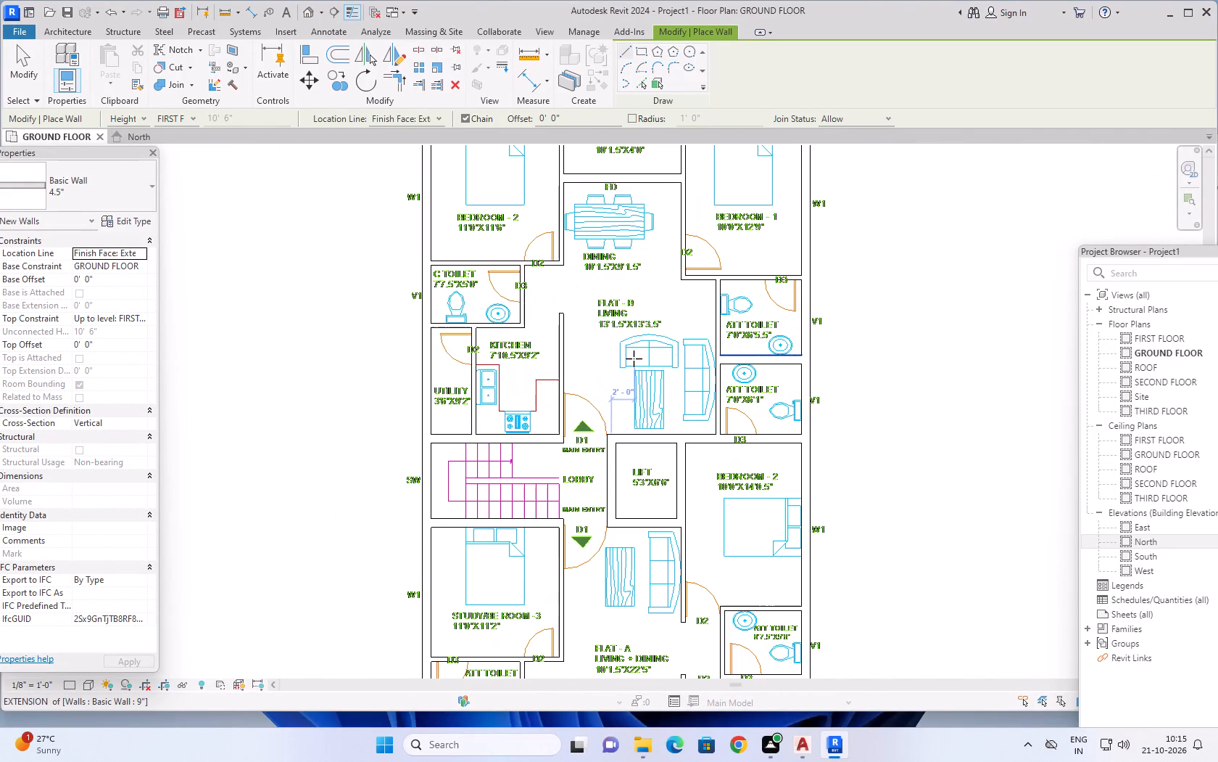
scroll(634, 359, "up", 3)
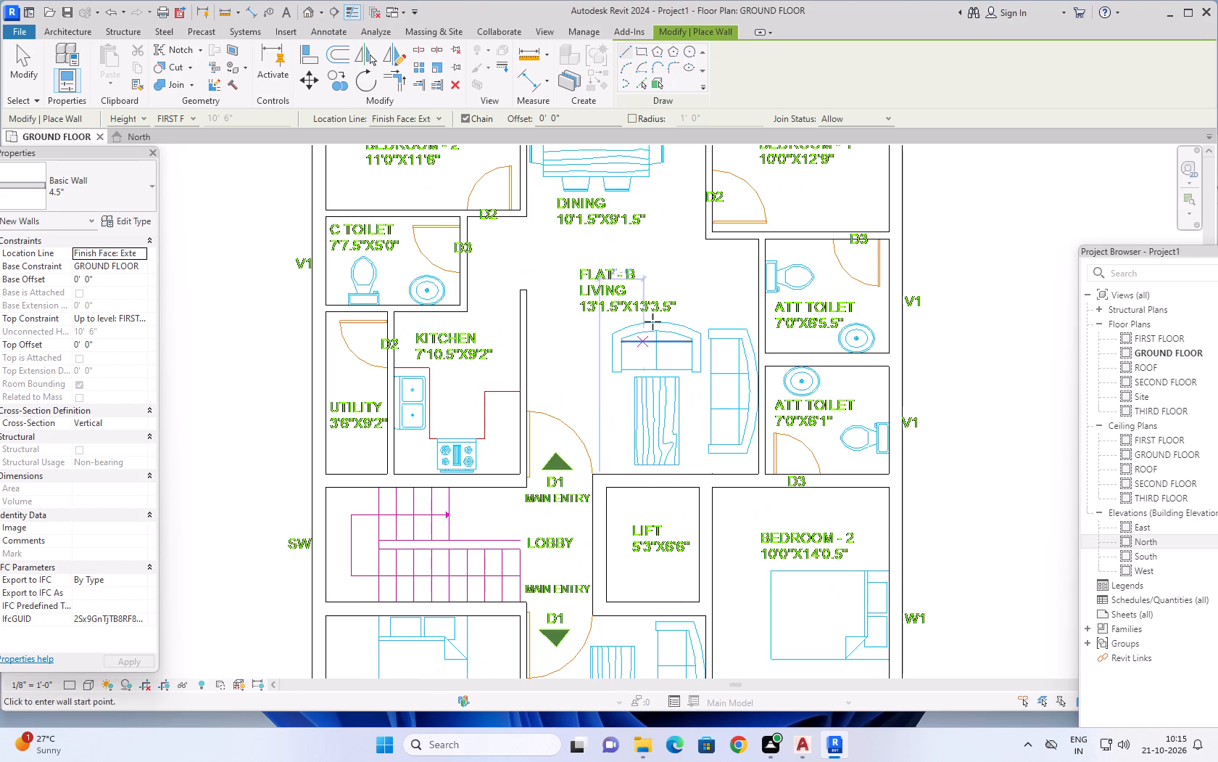
scroll(666, 269, "down", 9)
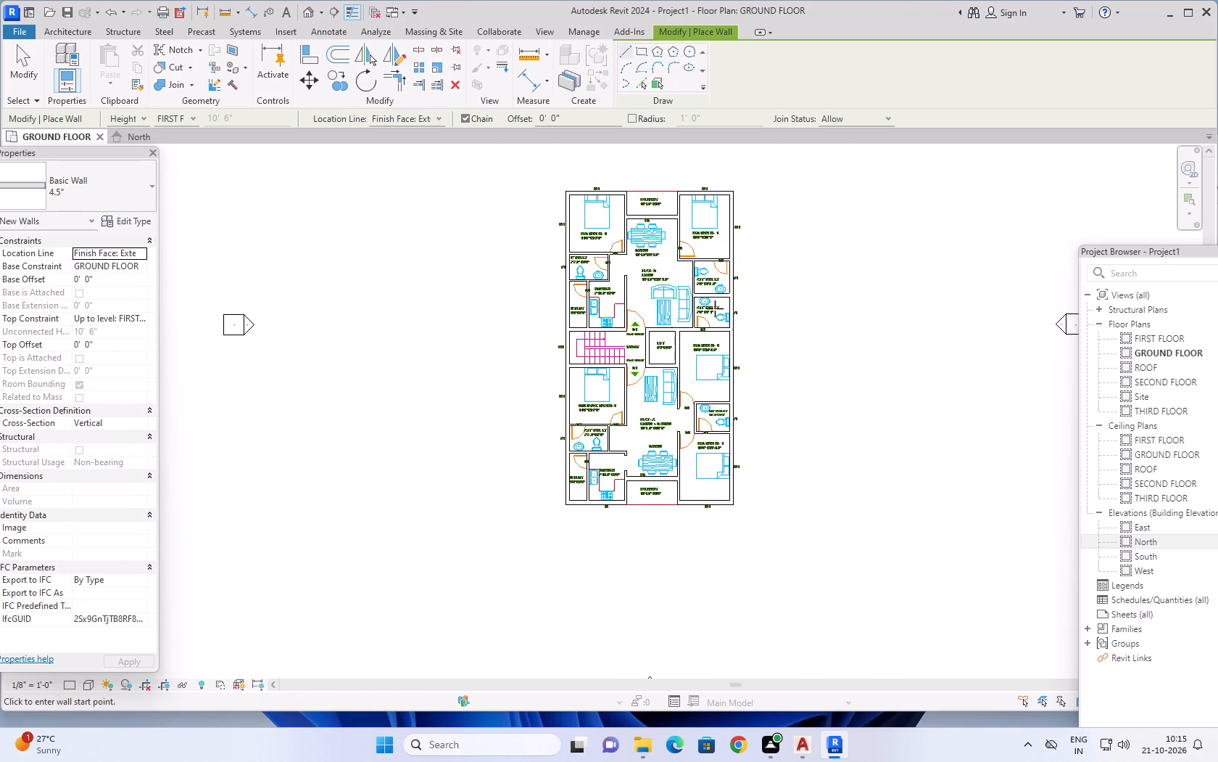
key("Escape")
Examine the walls of Flat-B and Flat-A against the DWG, from Flat-B's balcony to Flat-A's kitchen and balcony.
middle_click_drag(776, 277, 745, 361)
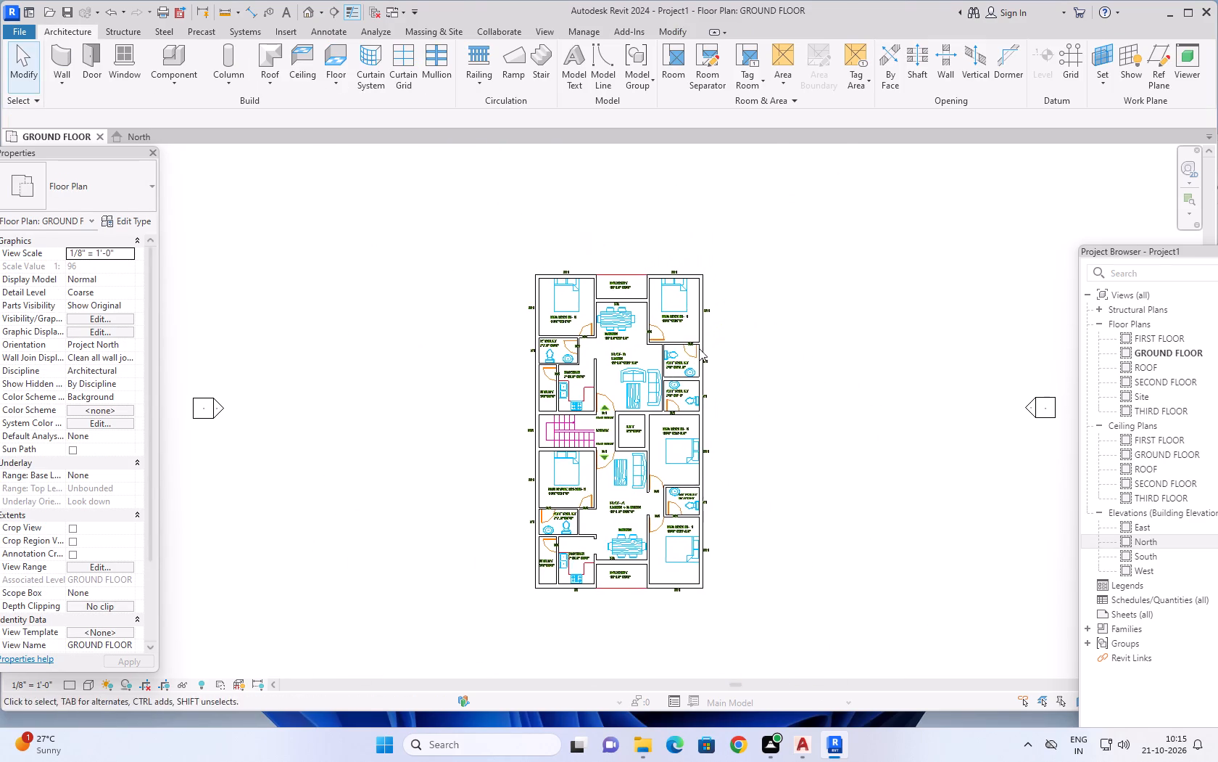
scroll(673, 332, "up", 6)
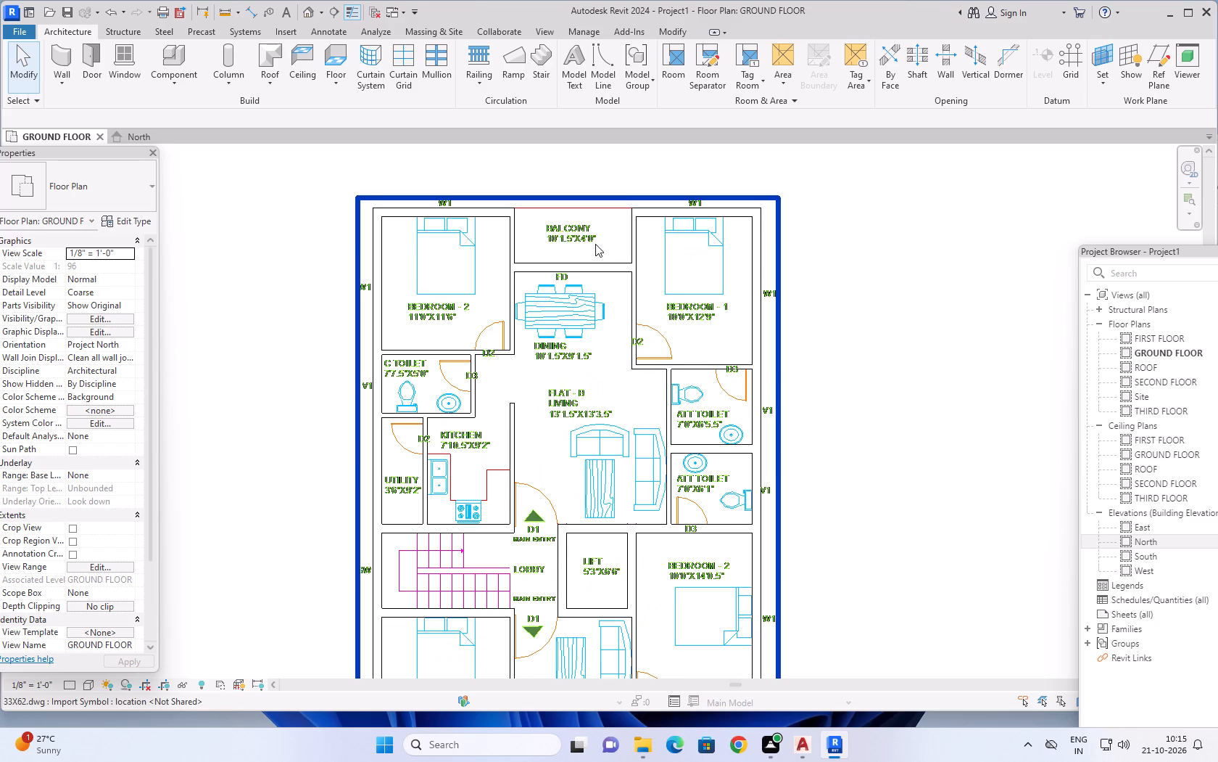
scroll(576, 208, "up", 3)
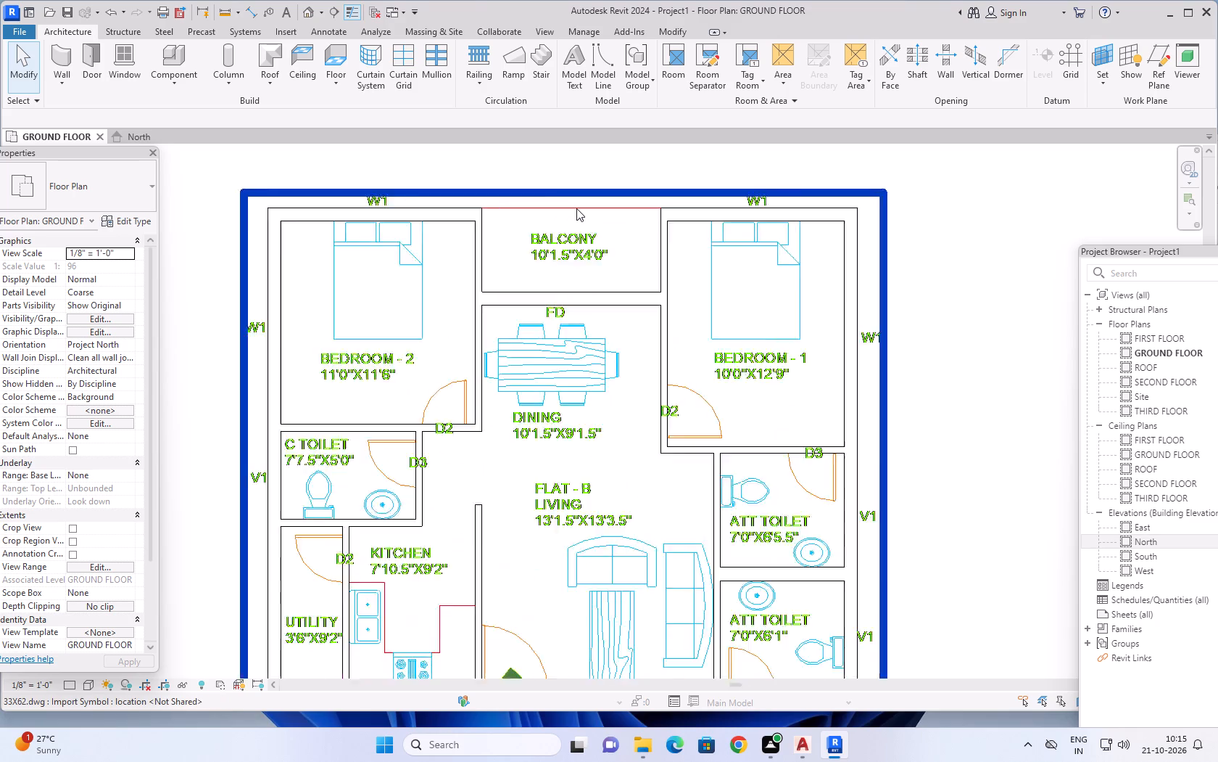
scroll(576, 208, "up", 3)
scroll(686, 261, "down", 3)
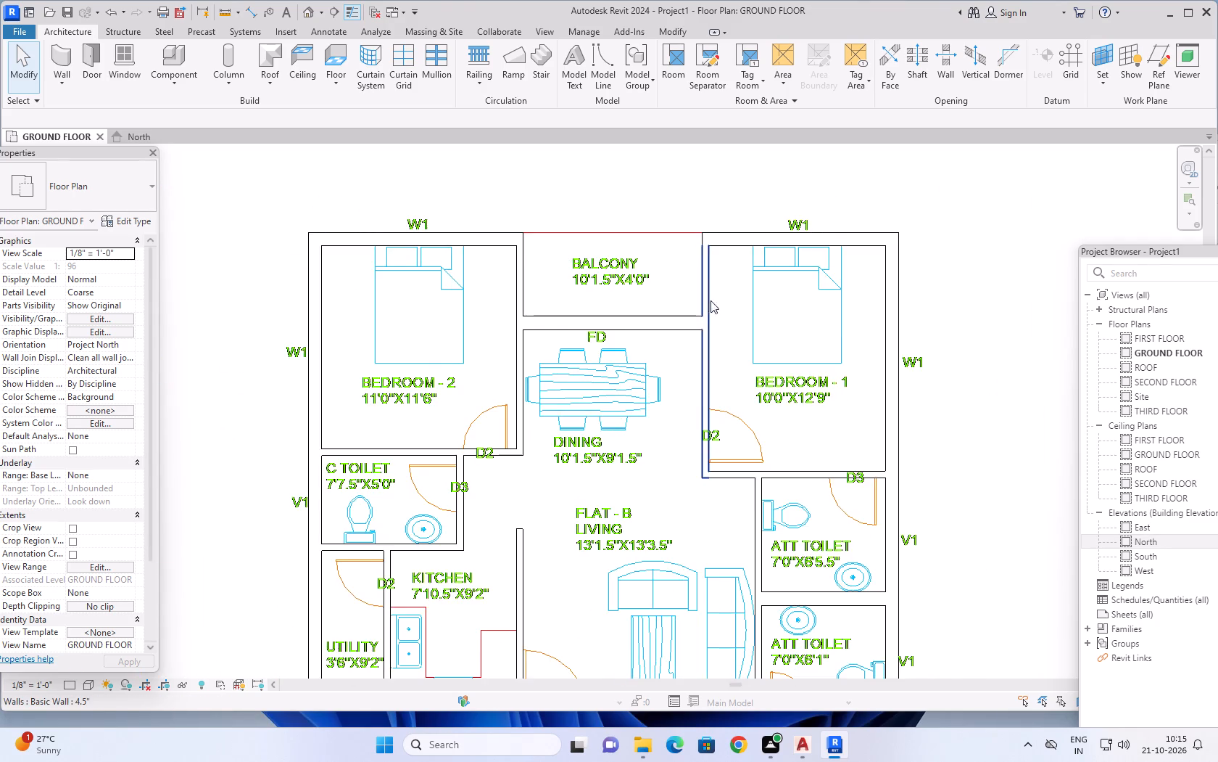
scroll(713, 304, "down", 9)
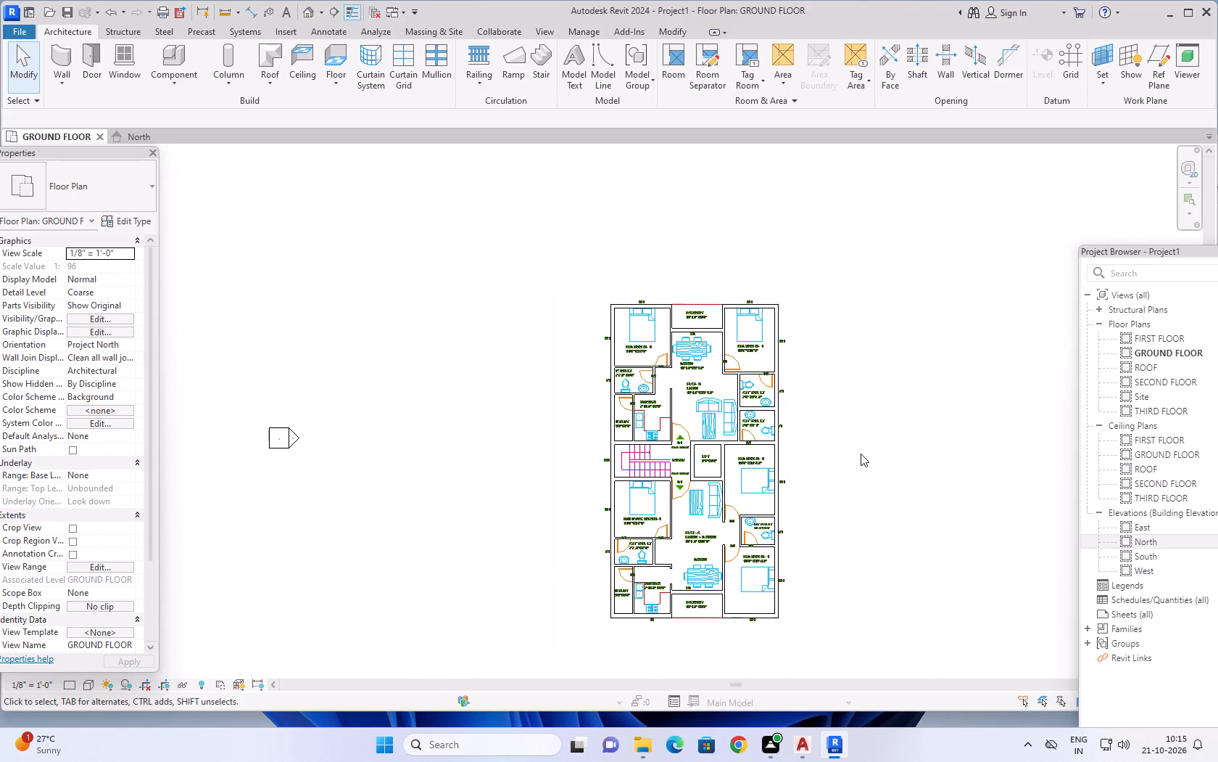
middle_click_drag(837, 458, 797, 333)
scroll(639, 440, "up", 4)
scroll(626, 514, "up", 1)
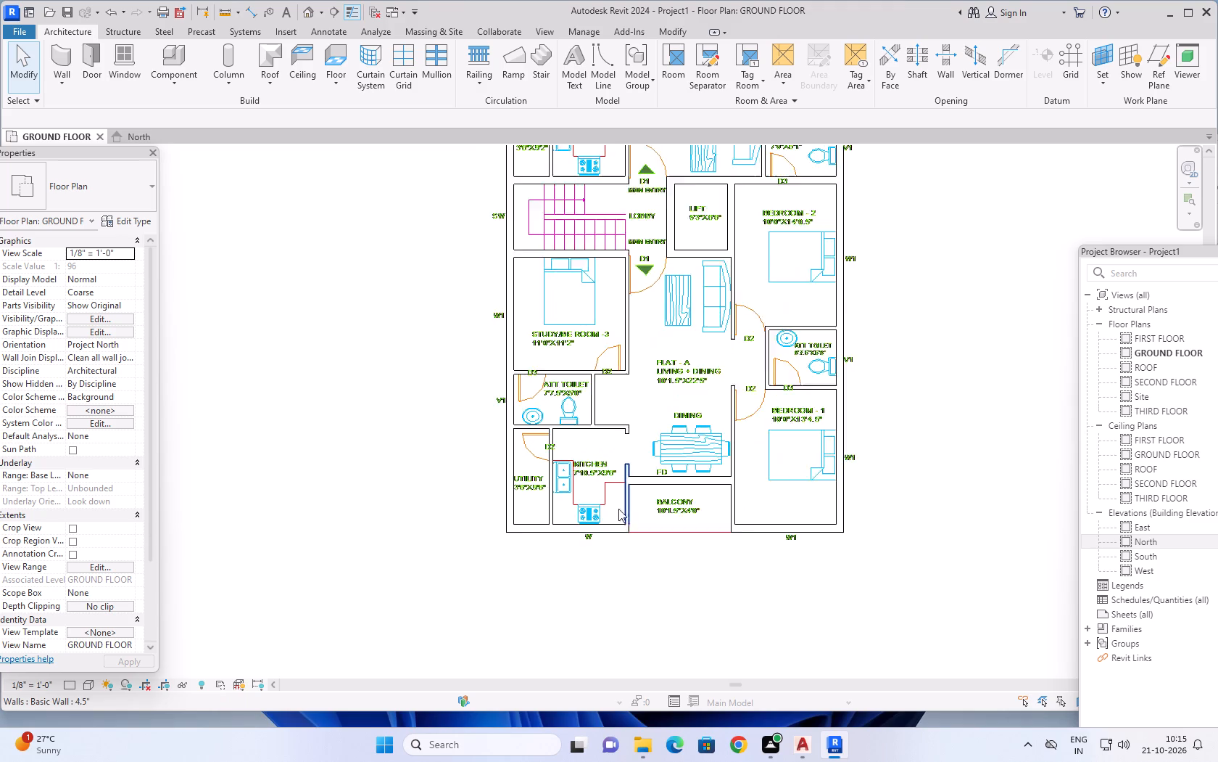
scroll(618, 509, "up", 3)
middle_click_drag(581, 422, 571, 547)
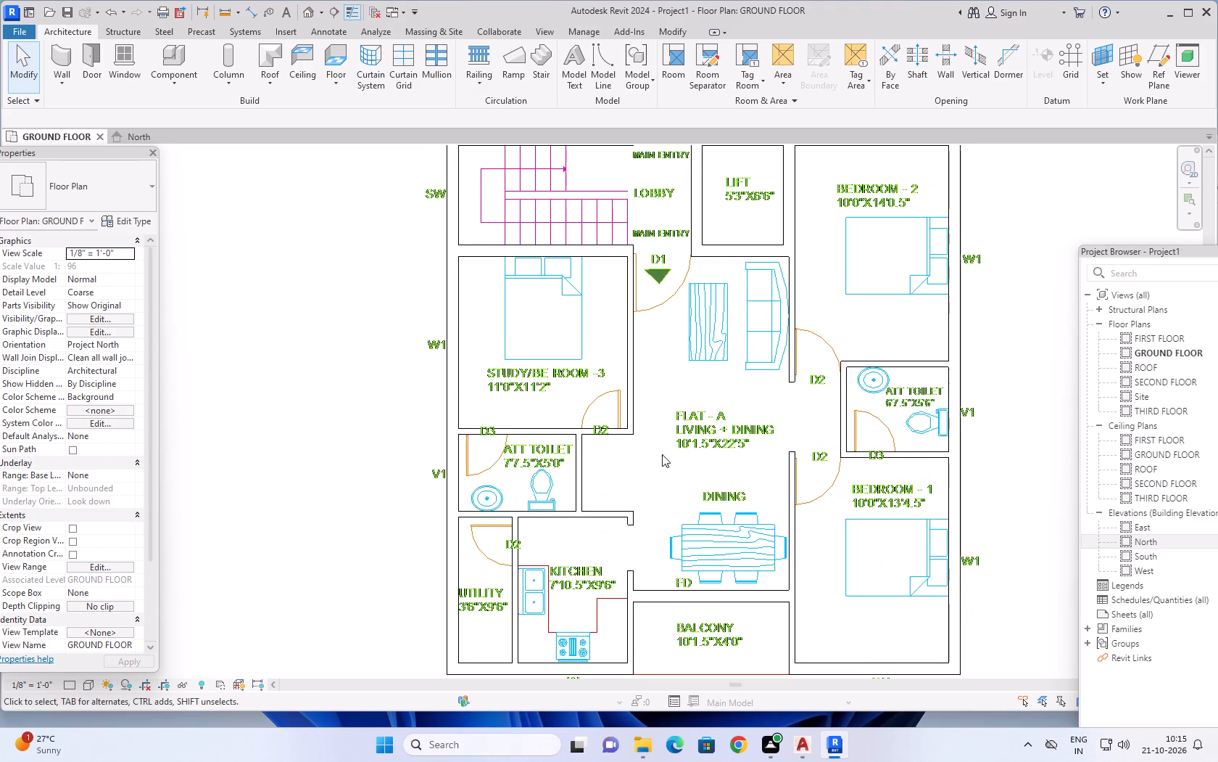
middle_click_drag(678, 370, 652, 535)
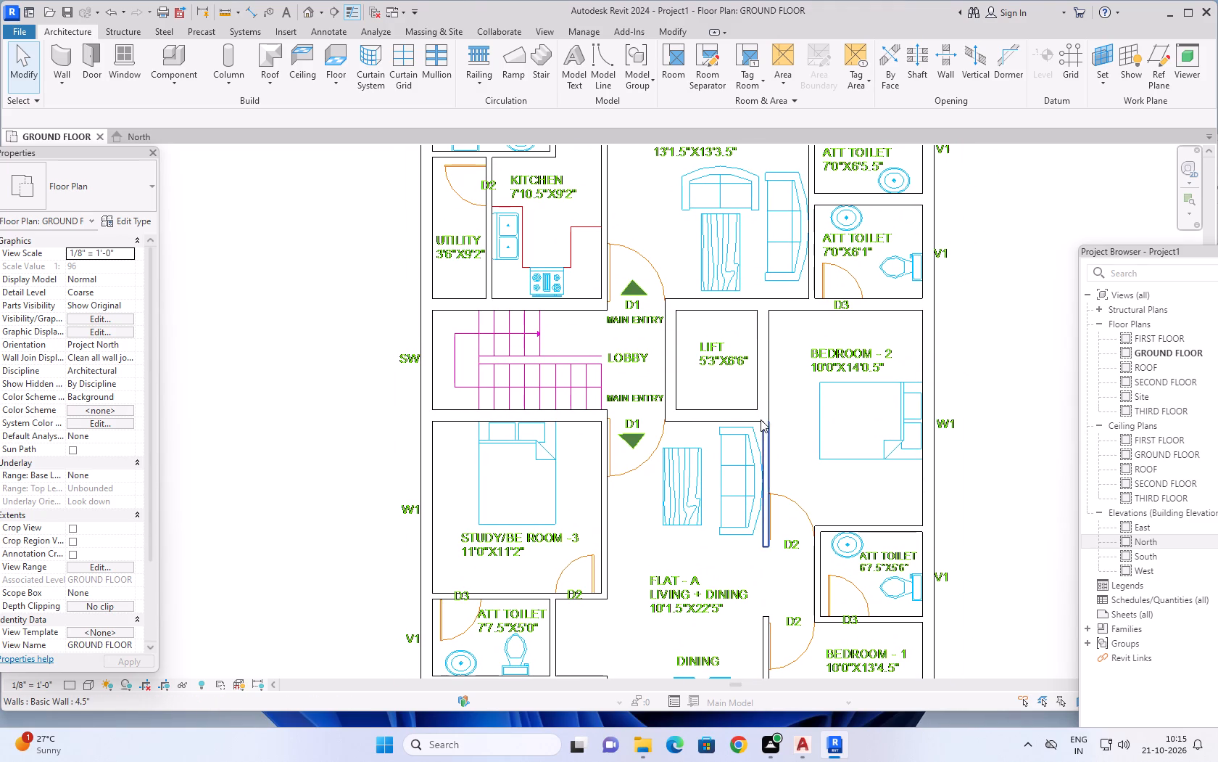
middle_click_drag(799, 367, 757, 568)
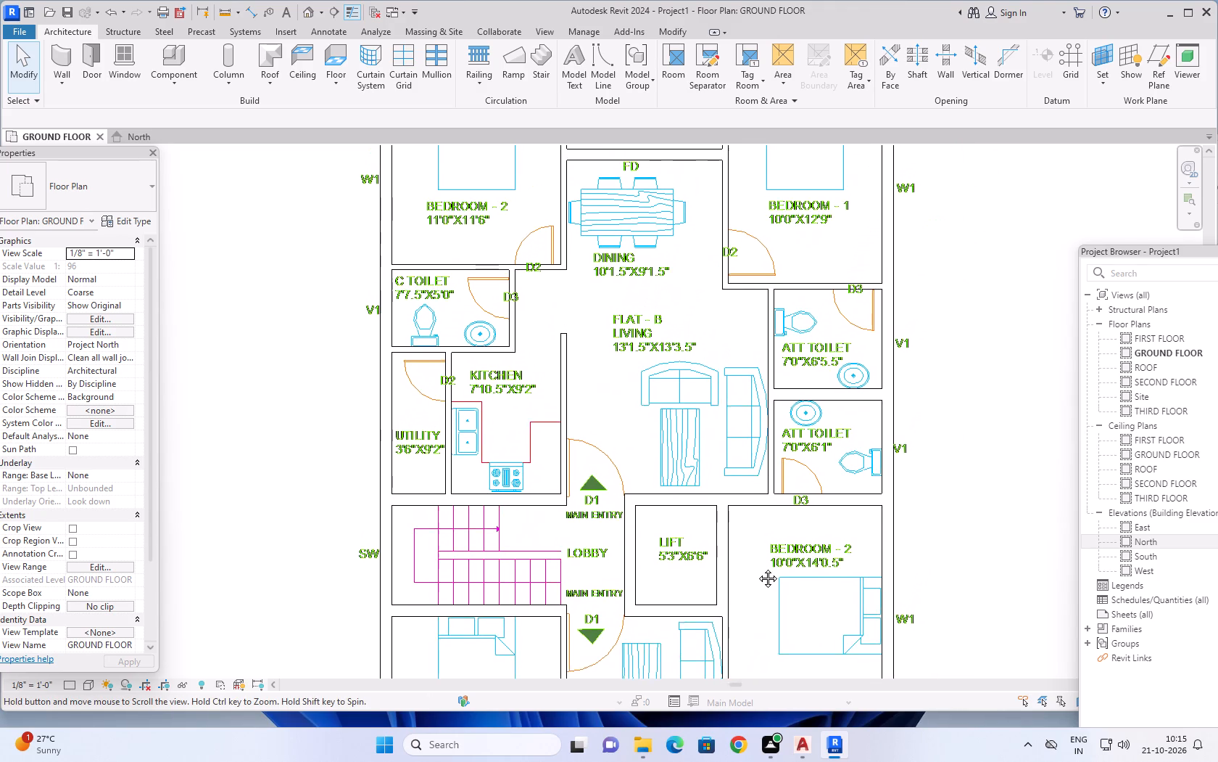
middle_click_drag(757, 568, 749, 591)
scroll(749, 591, "up", 1)
scroll(774, 428, "down", 4)
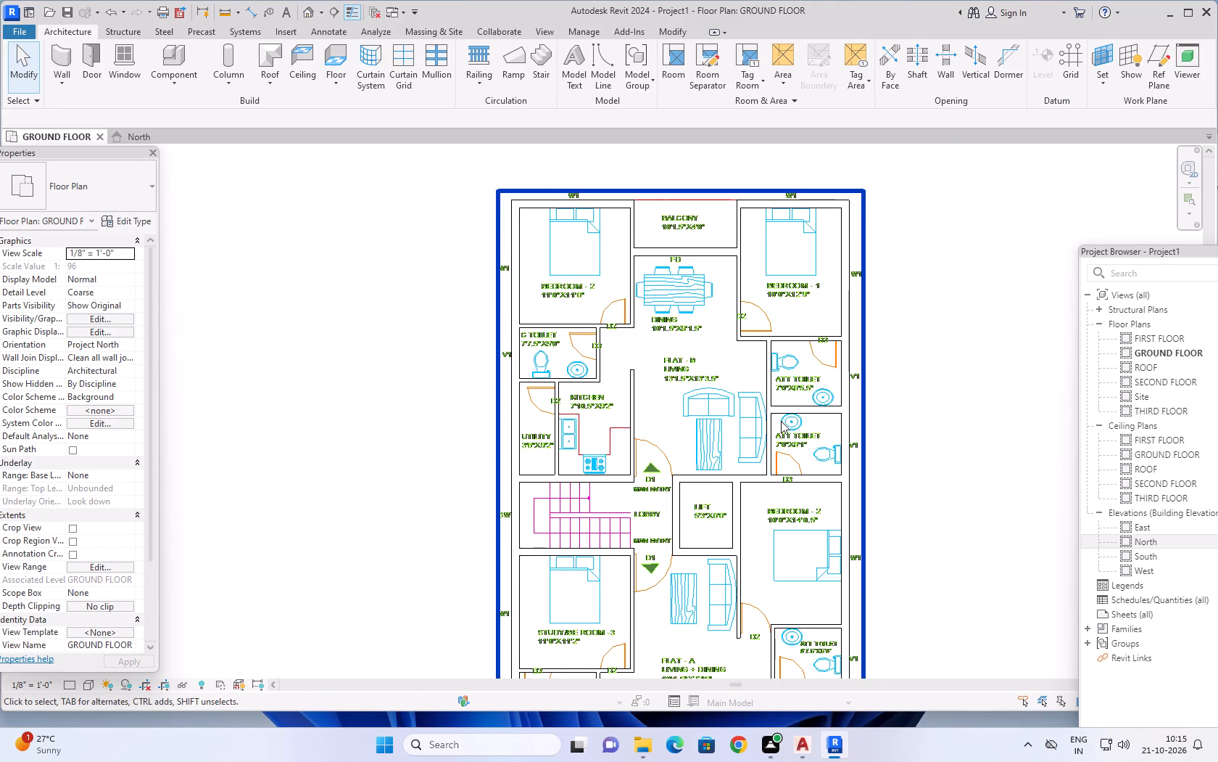
scroll(781, 421, "down", 1)
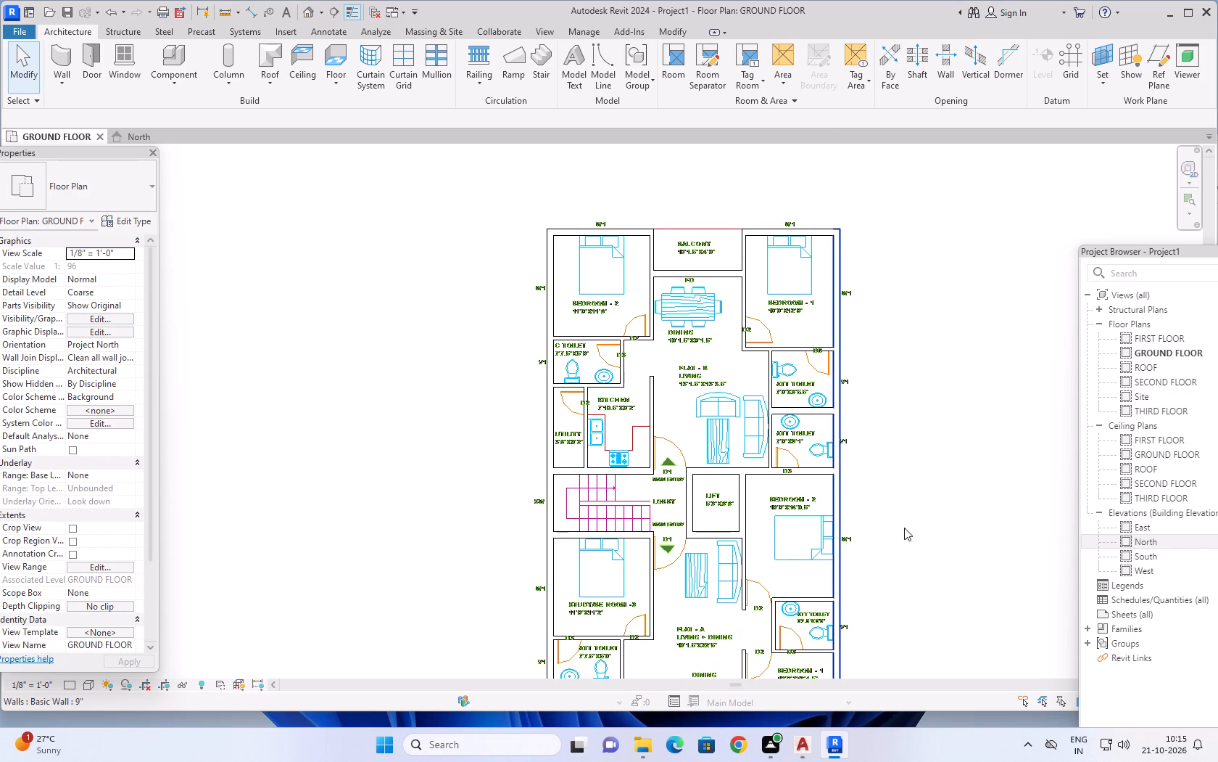
middle_click_drag(902, 525, 898, 340)
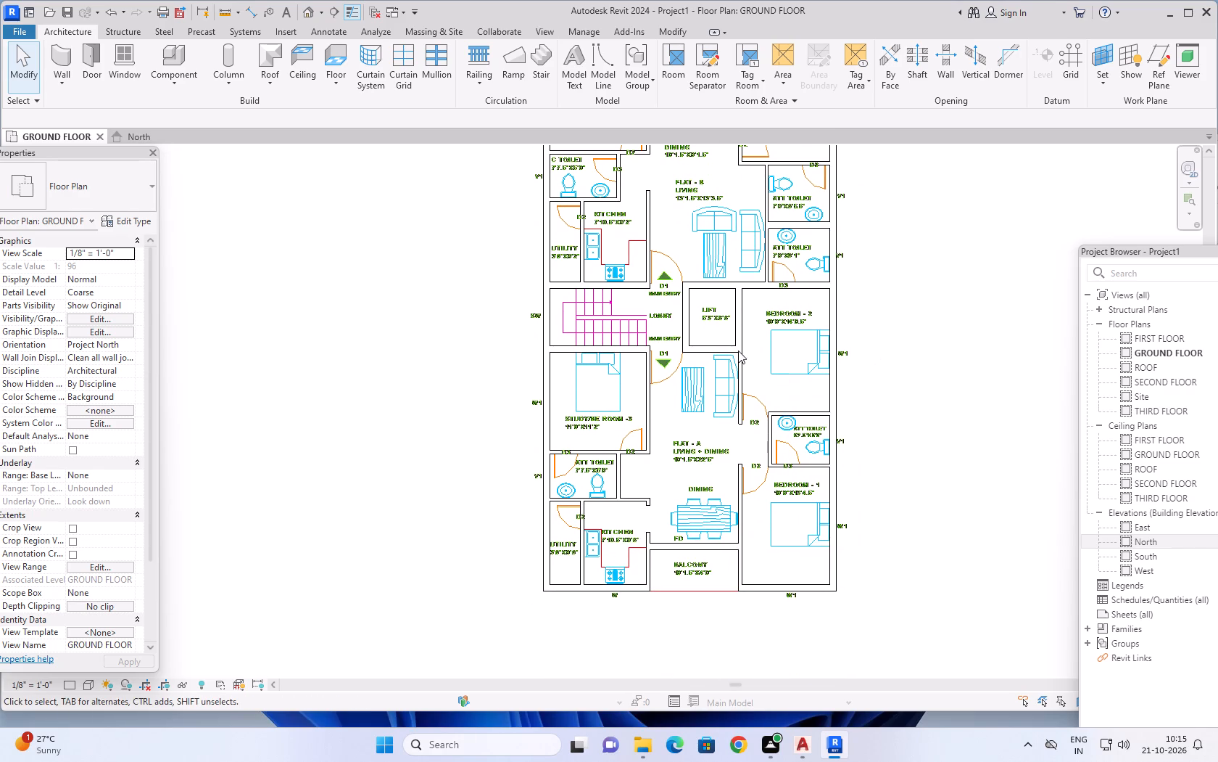
Open the default 3D view and examine the ground-floor walls of both flats from several sides and from above.
left_click(308, 10)
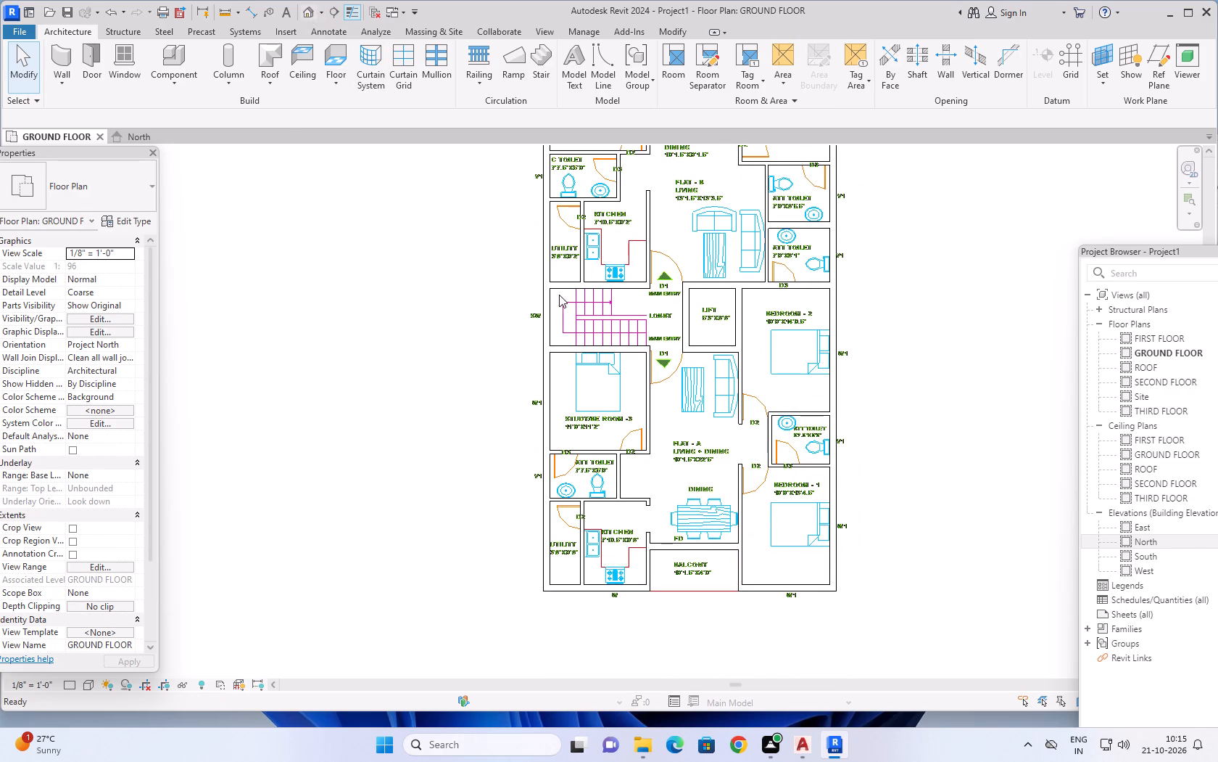
scroll(527, 501, "up", 4)
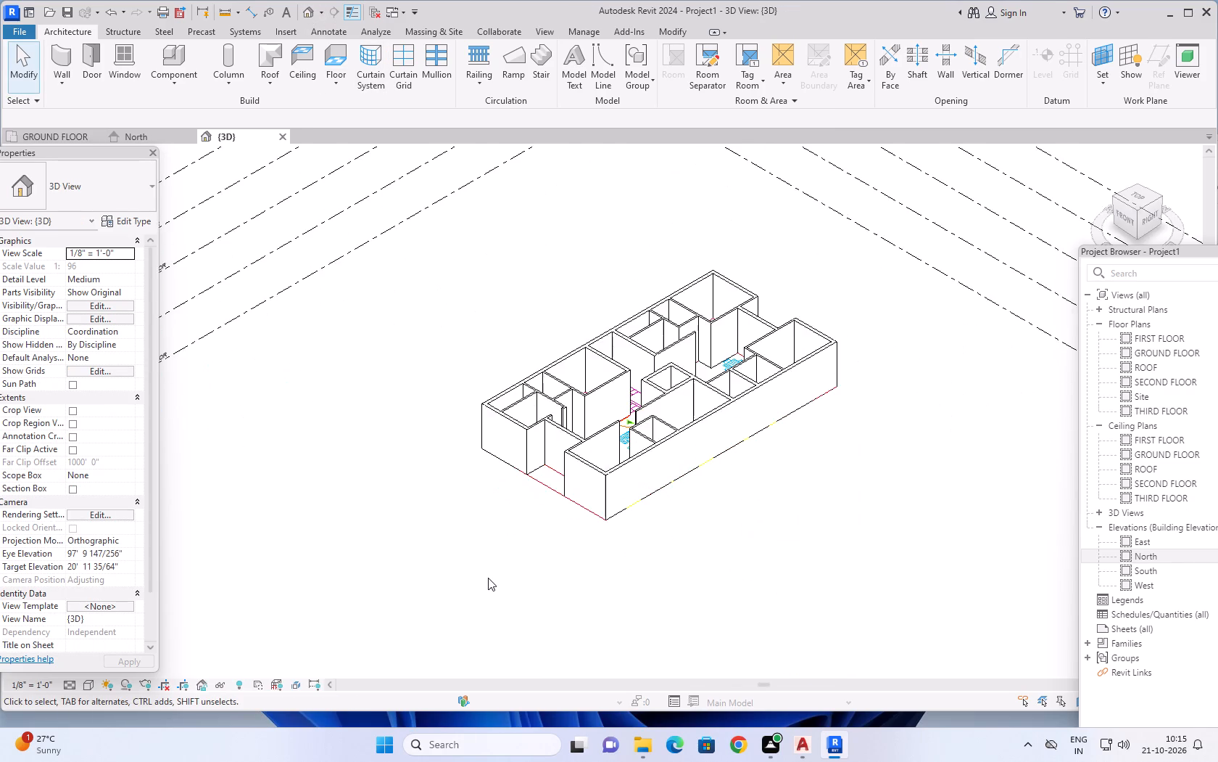
scroll(488, 578, "up", 1)
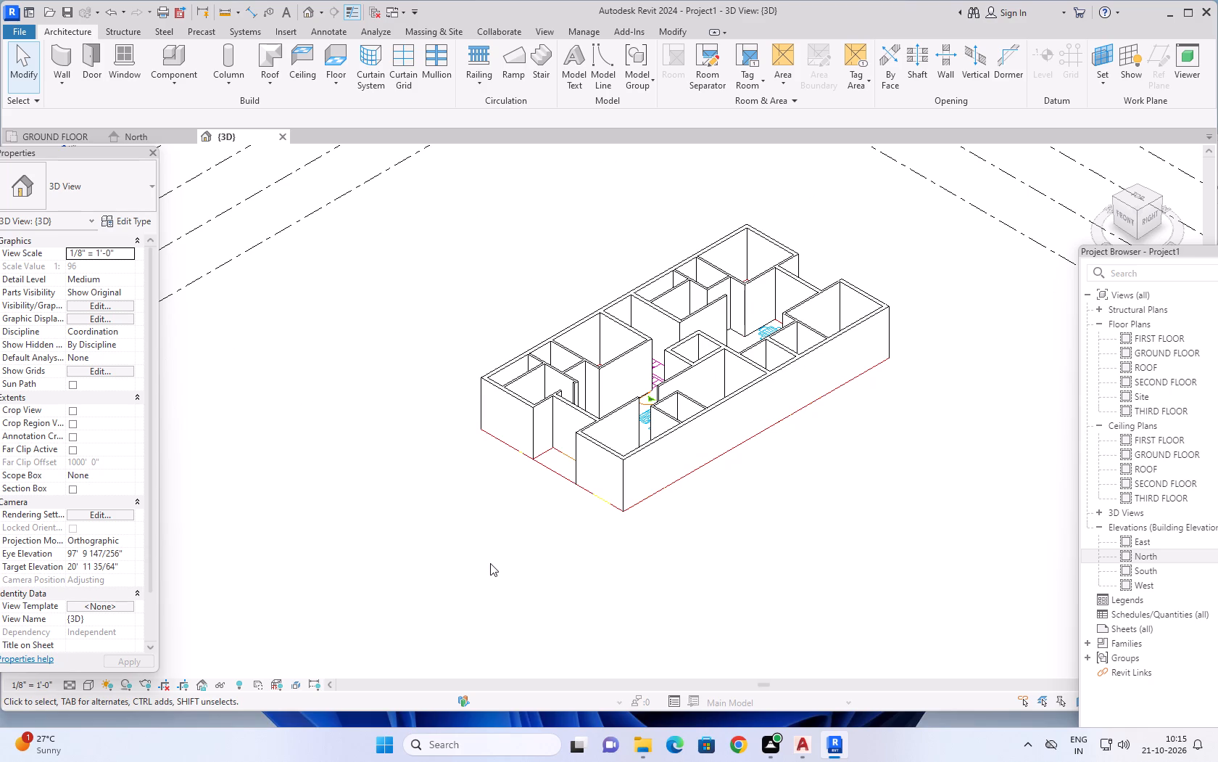
middle_click_drag(503, 545, 635, 564, "shift")
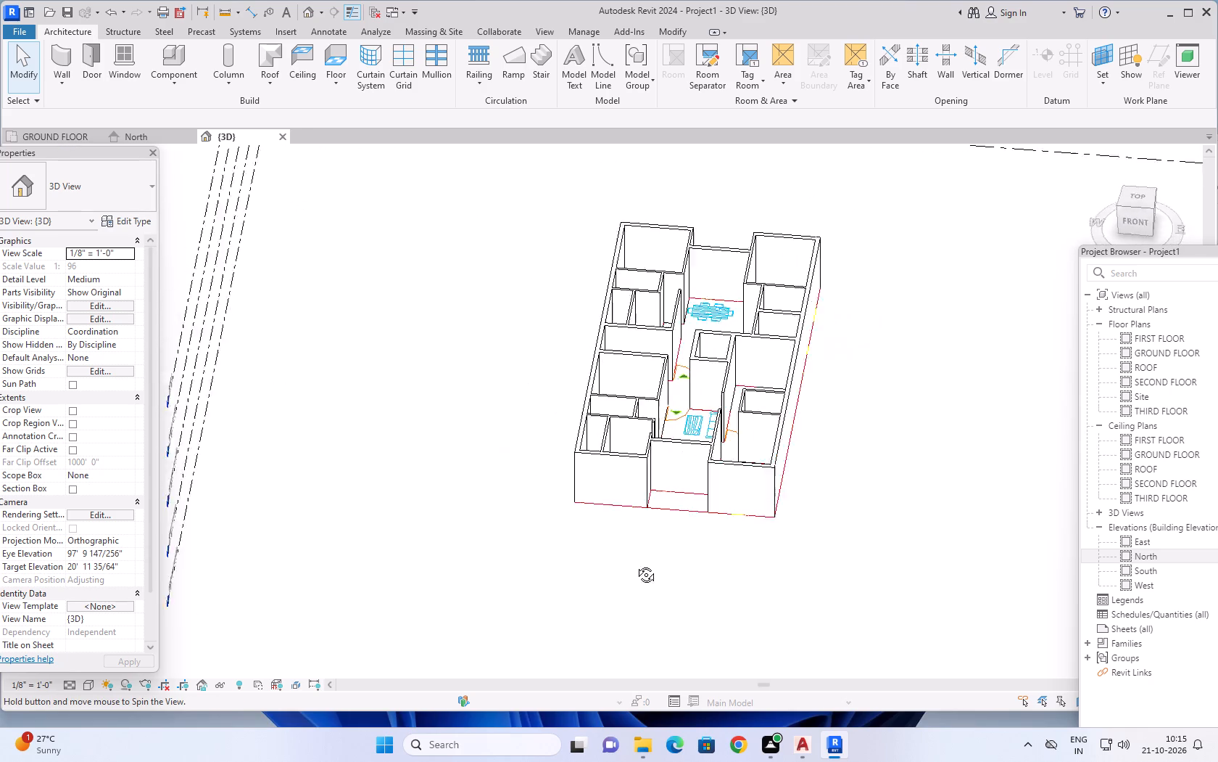
middle_click_drag(635, 564, 656, 584, "shift")
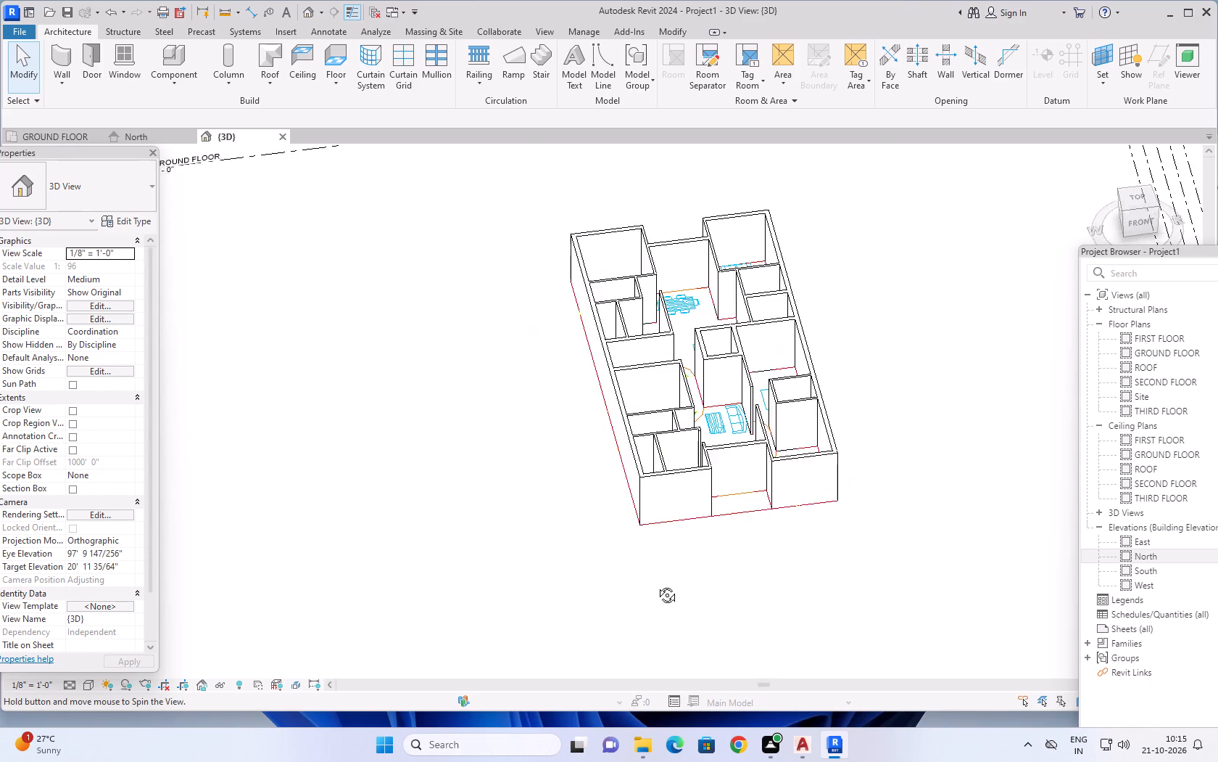
middle_click_drag(656, 584, 642, 598, "shift")
middle_click_drag(525, 345, 534, 534, "shift")
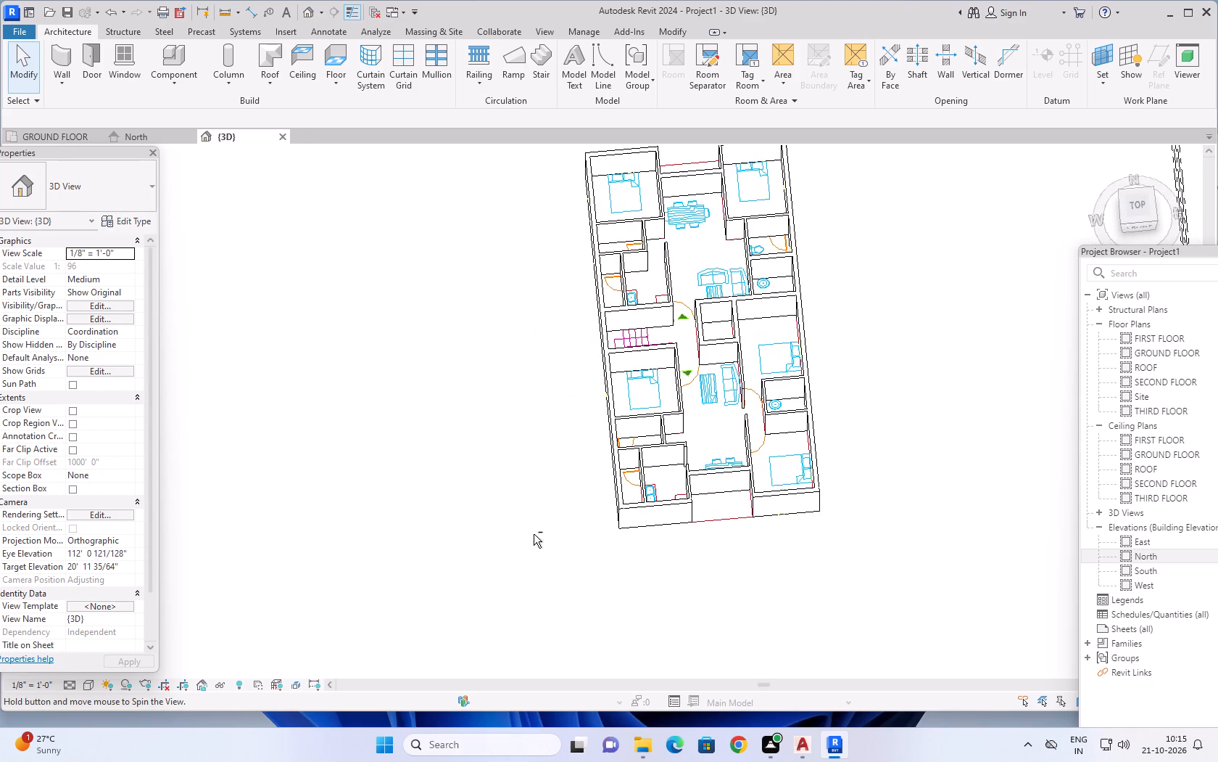
middle_click_drag(534, 534, 534, 539, "shift")
middle_click_drag(542, 356, 598, 507, "shift")
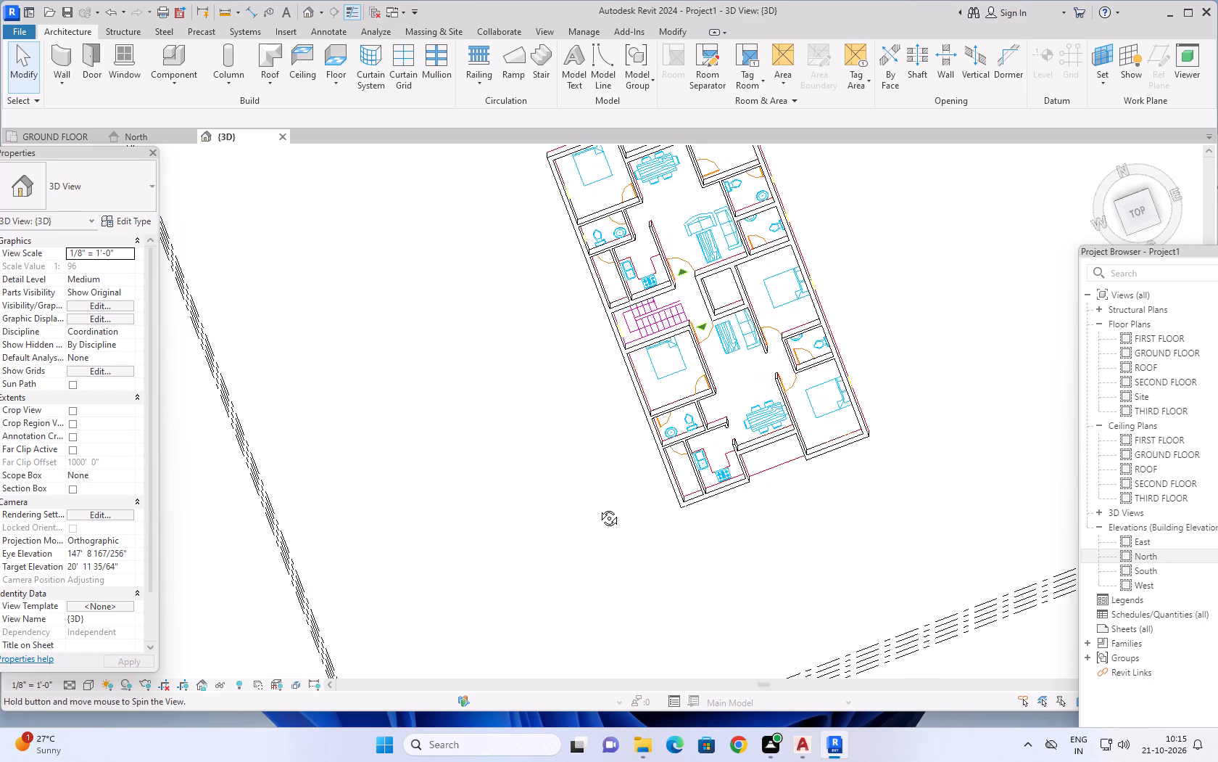
middle_click_drag(598, 507, 541, 306, "shift")
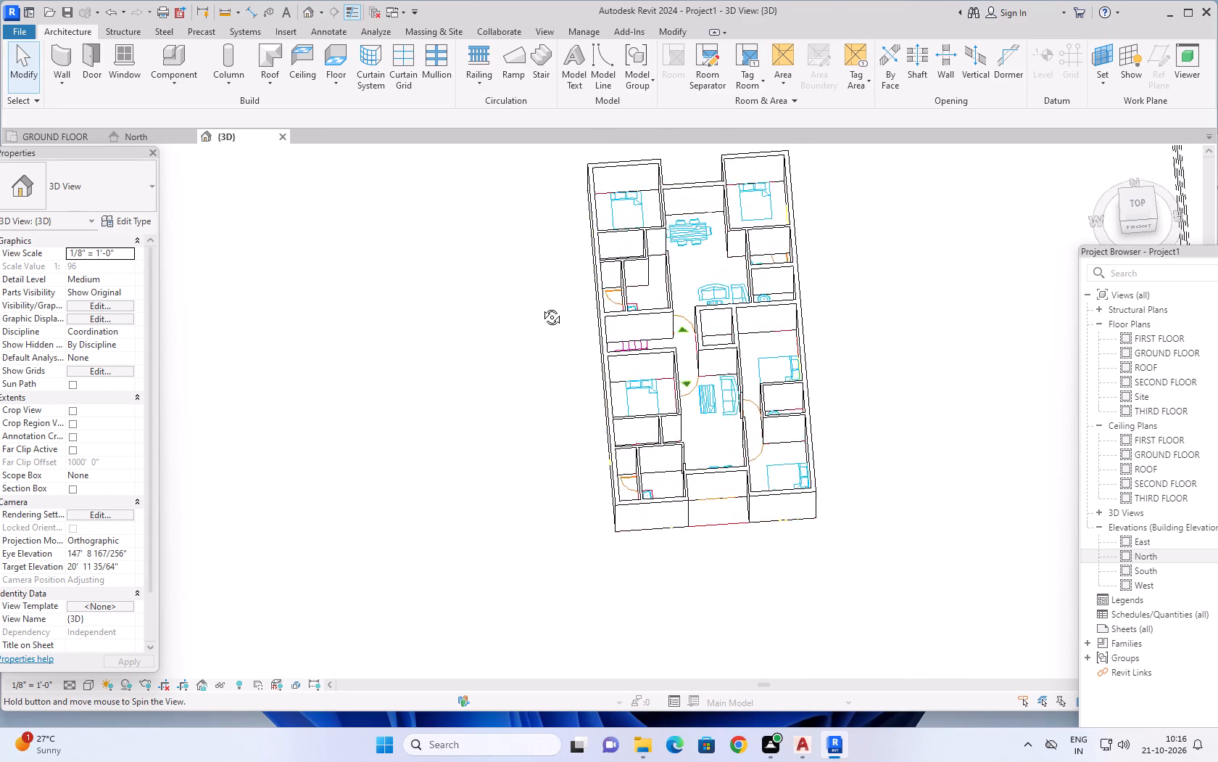
middle_click_drag(541, 306, 522, 281, "shift")
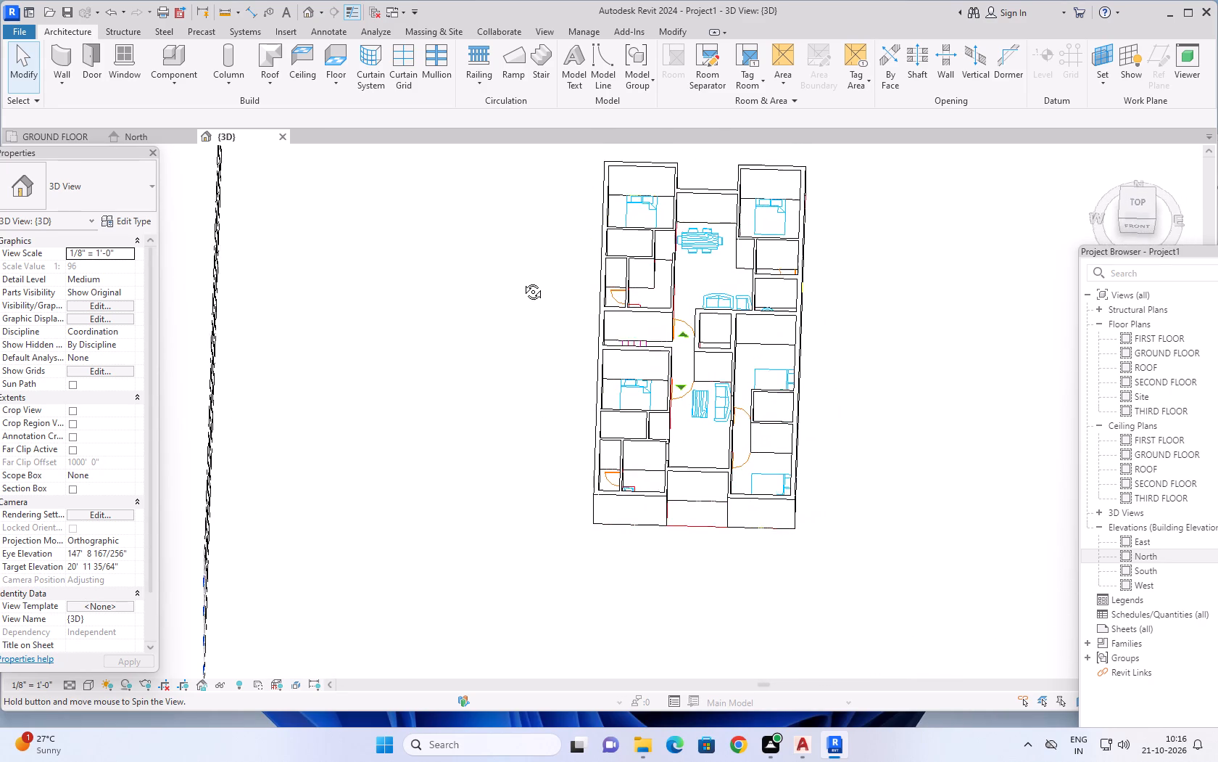
middle_click_drag(522, 281, 522, 279, "shift")
middle_click_drag(541, 389, 553, 401, "shift")
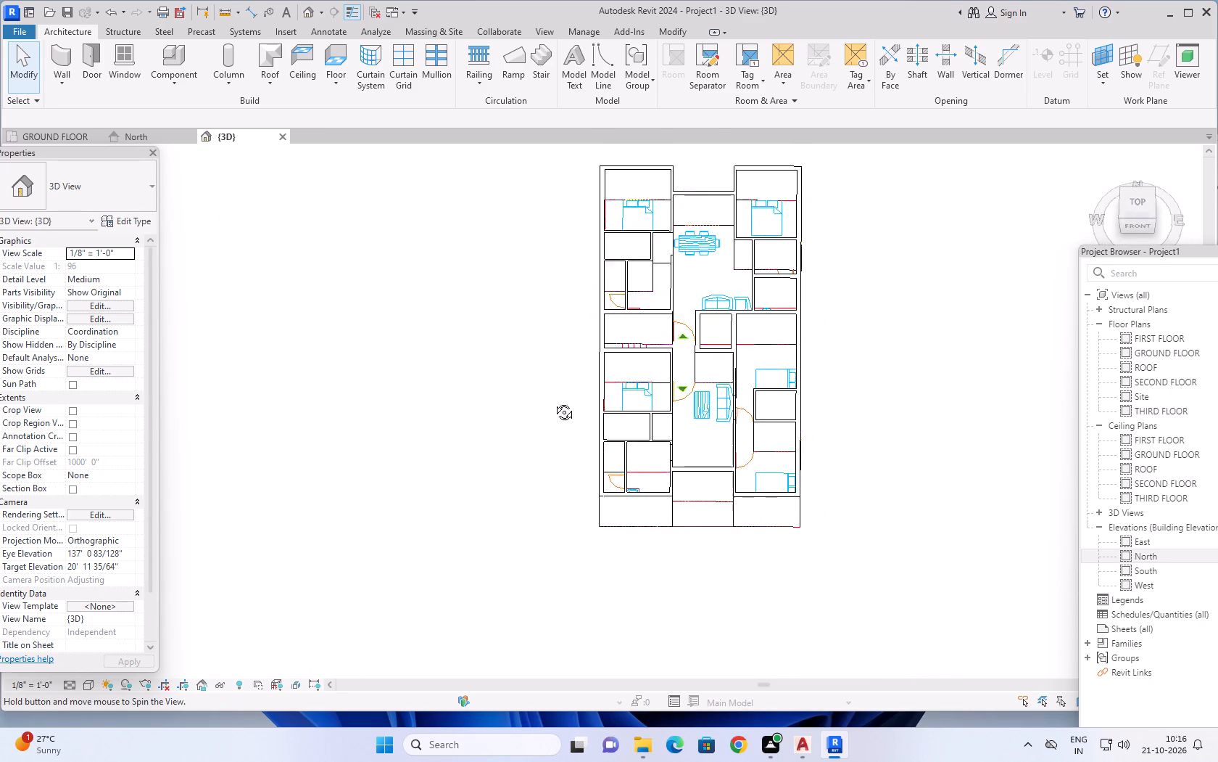
middle_click_drag(553, 401, 730, 366, "shift")
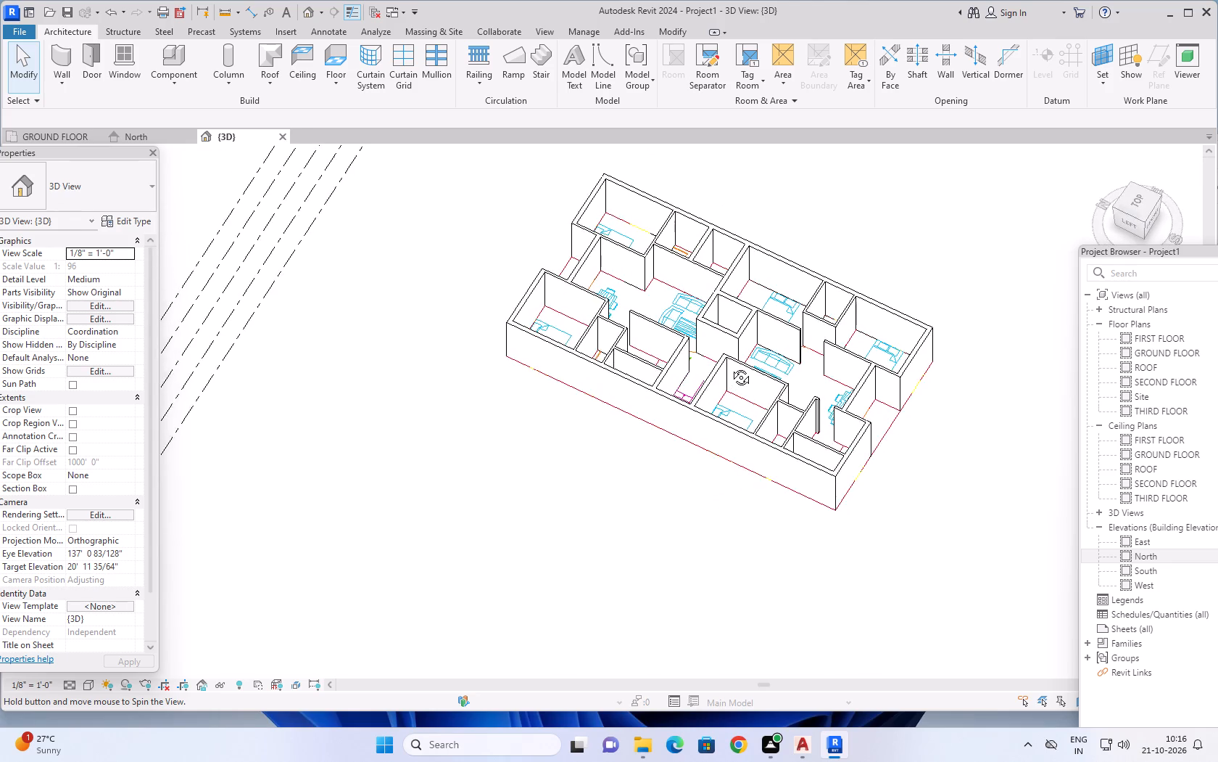
middle_click_drag(730, 366, 913, 239, "shift")
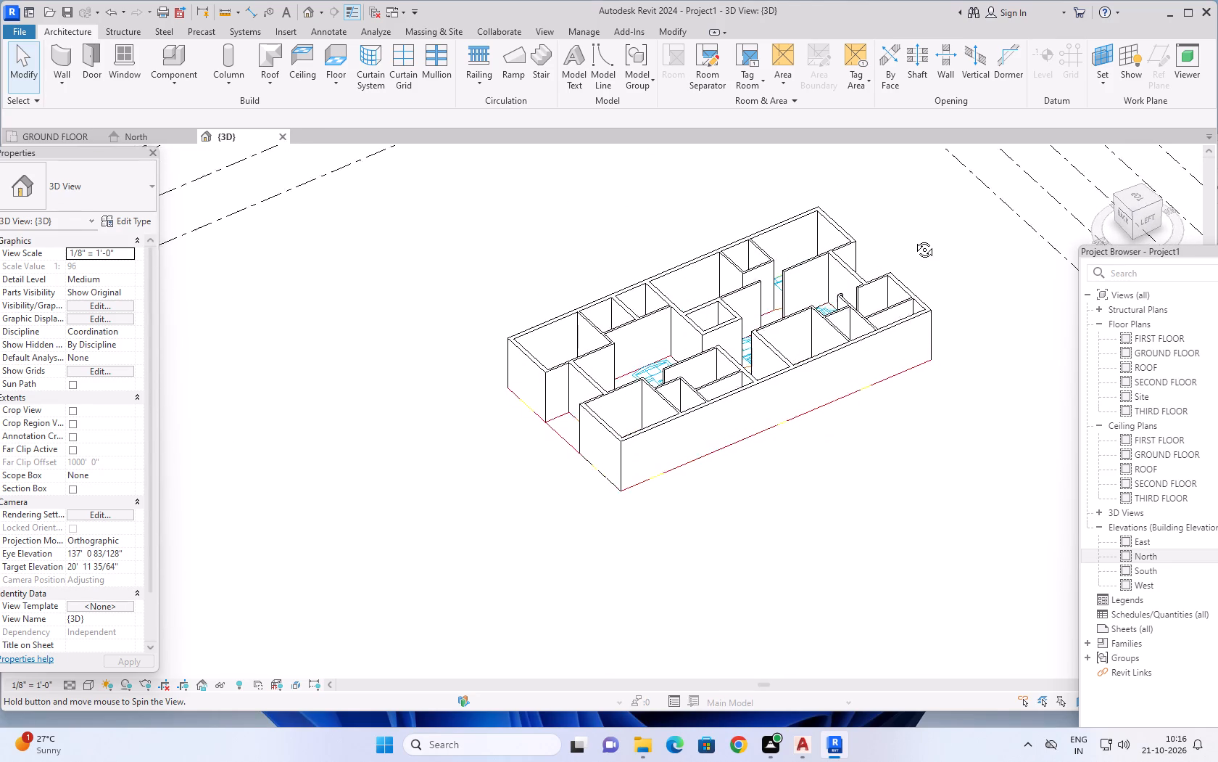
middle_click_drag(913, 239, 680, 488, "shift")
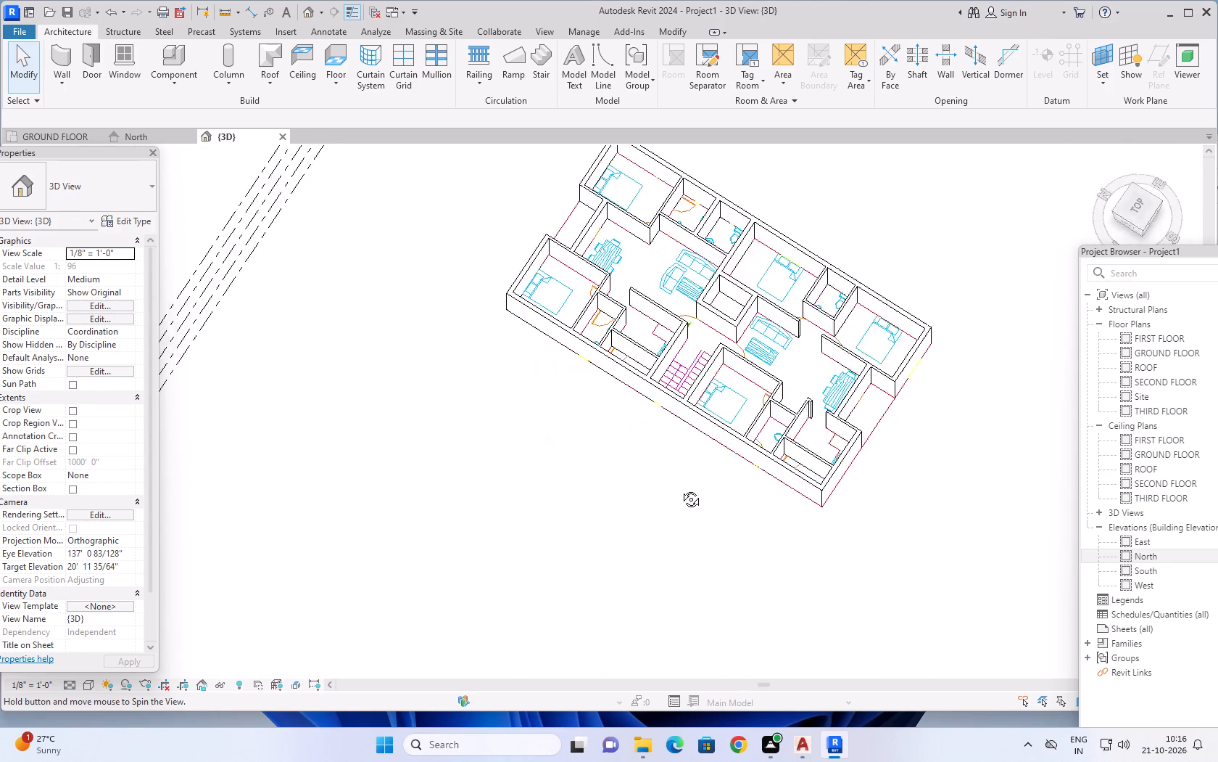
middle_click_drag(680, 488, 529, 385, "shift")
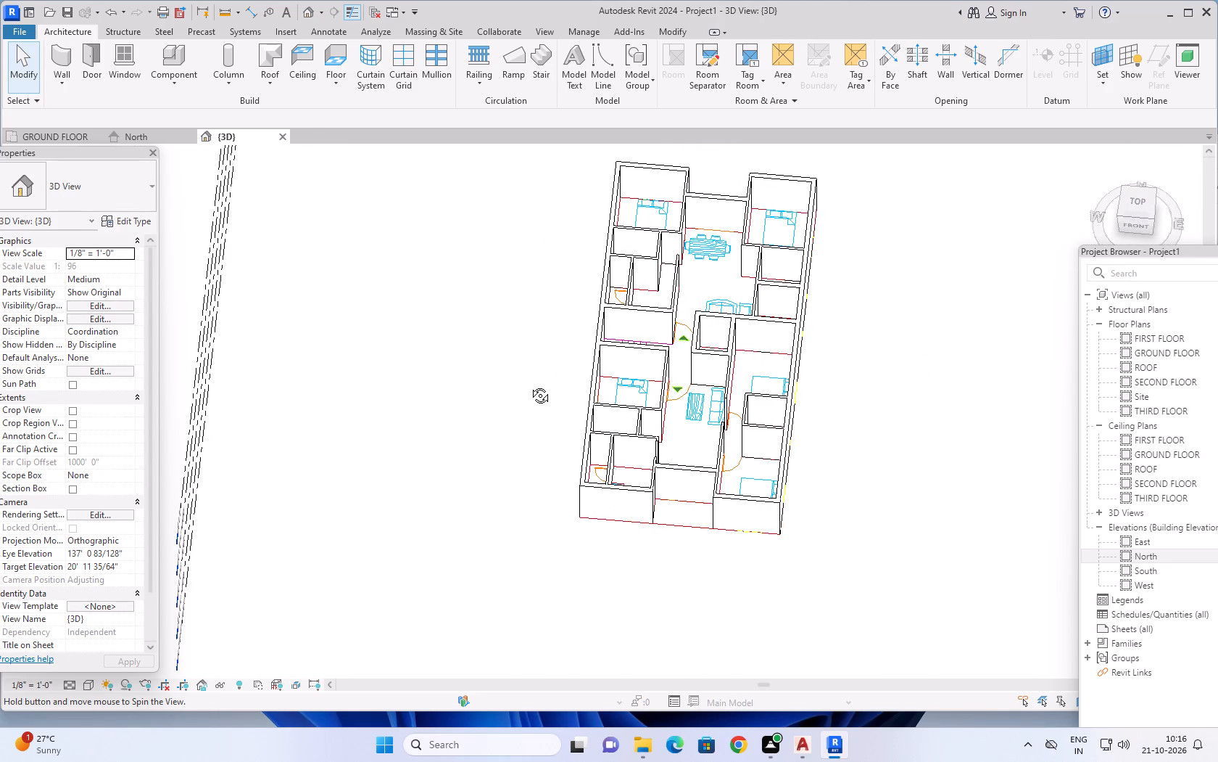
middle_click_drag(529, 385, 541, 450, "shift")
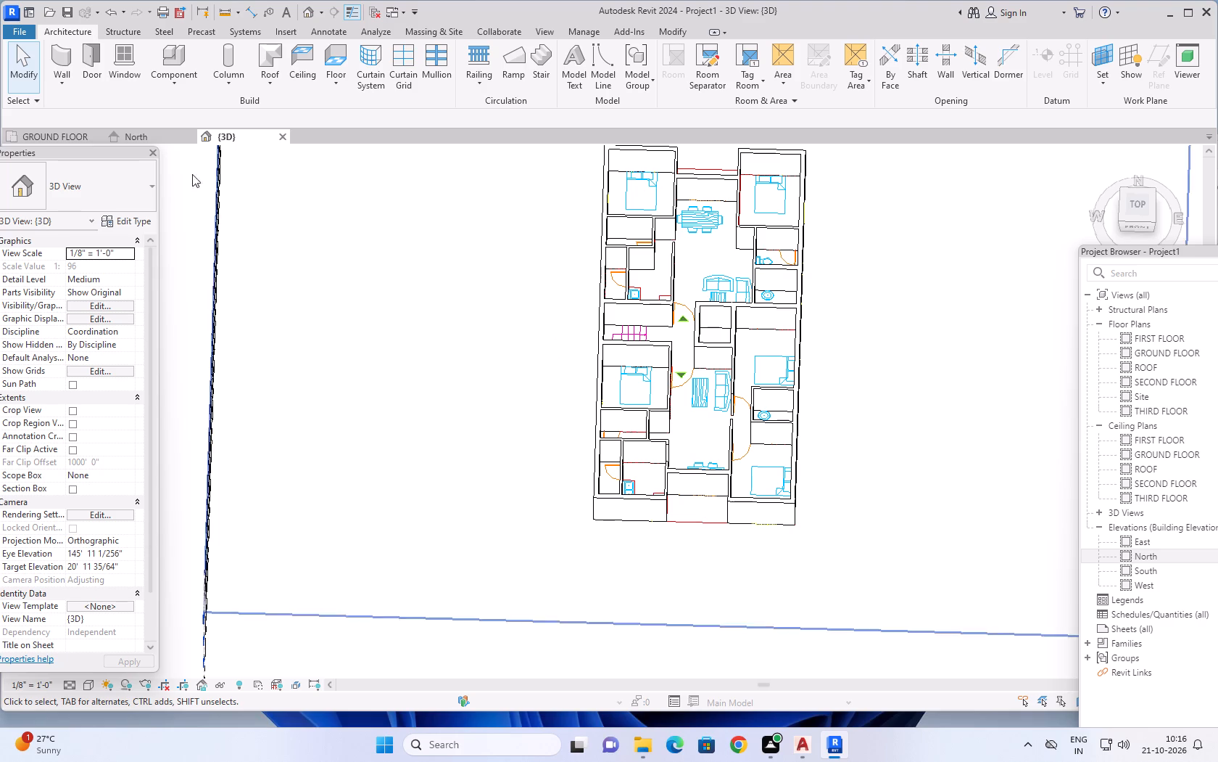
Return to the GROUND FLOOR plan and examine Flat-B's walls against the DWG, including the C Toilet, Utility, Kitchen and Bedroom-2.
left_click(49, 129)
scroll(455, 317, "down", 1)
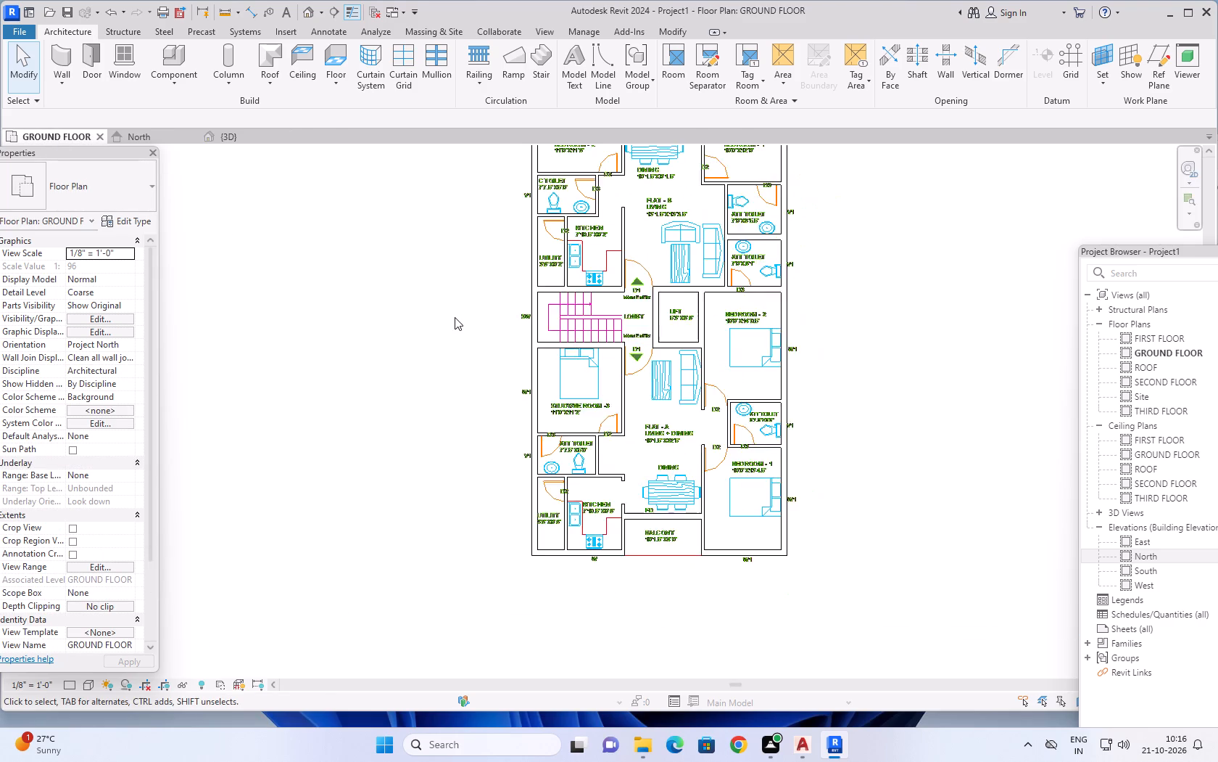
scroll(455, 317, "down", 1)
middle_click_drag(455, 282, 401, 409)
scroll(437, 365, "up", 4)
scroll(497, 376, "up", 2)
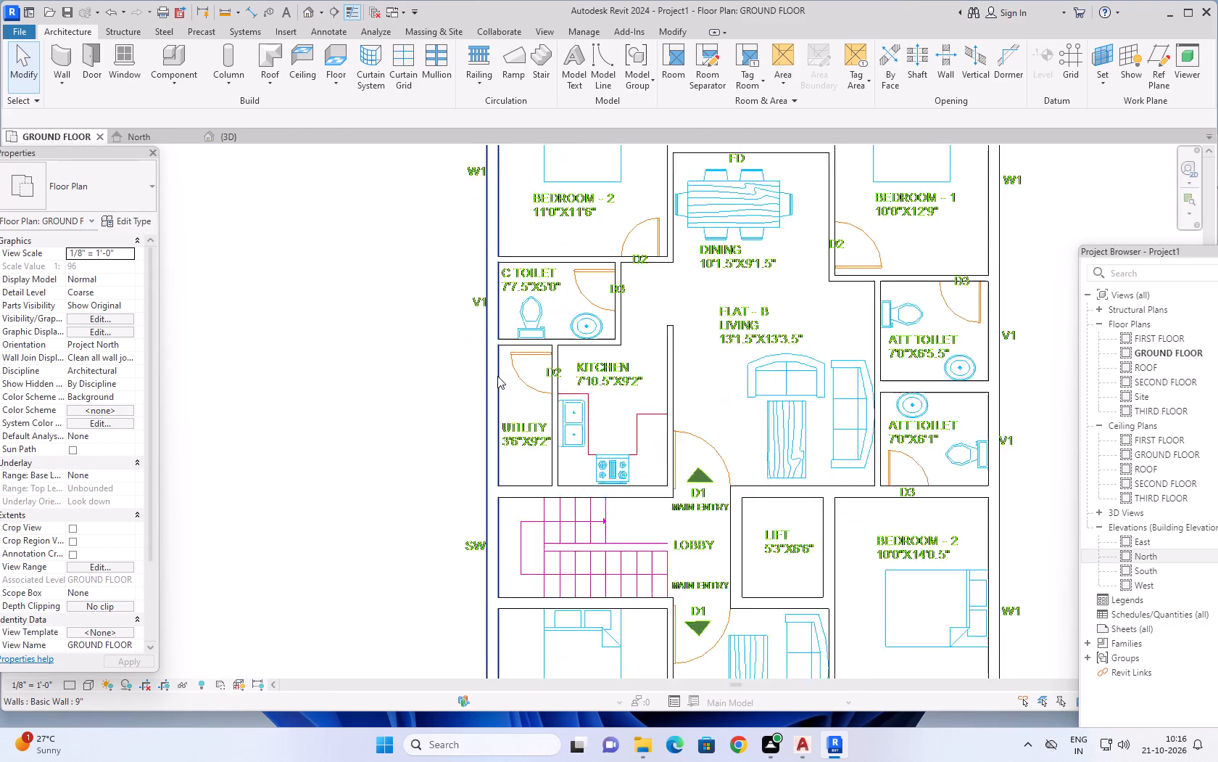
scroll(497, 376, "up", 5)
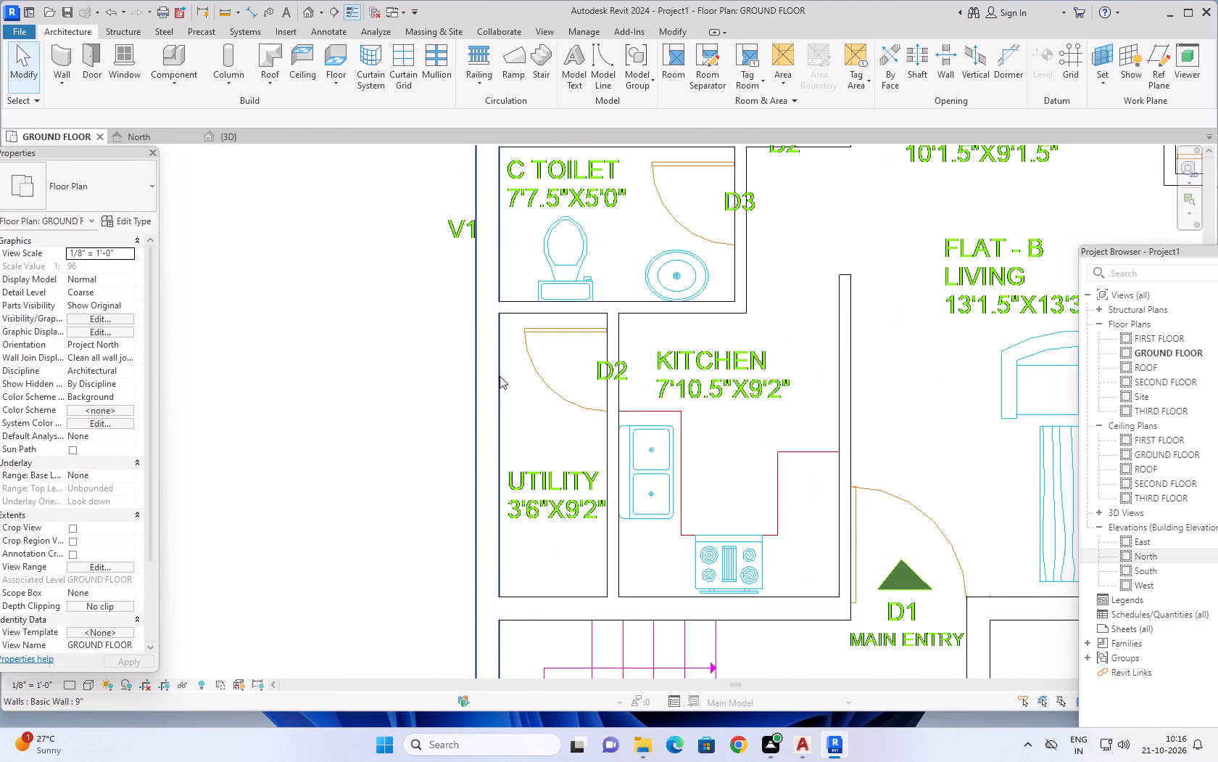
scroll(419, 375, "down", 7)
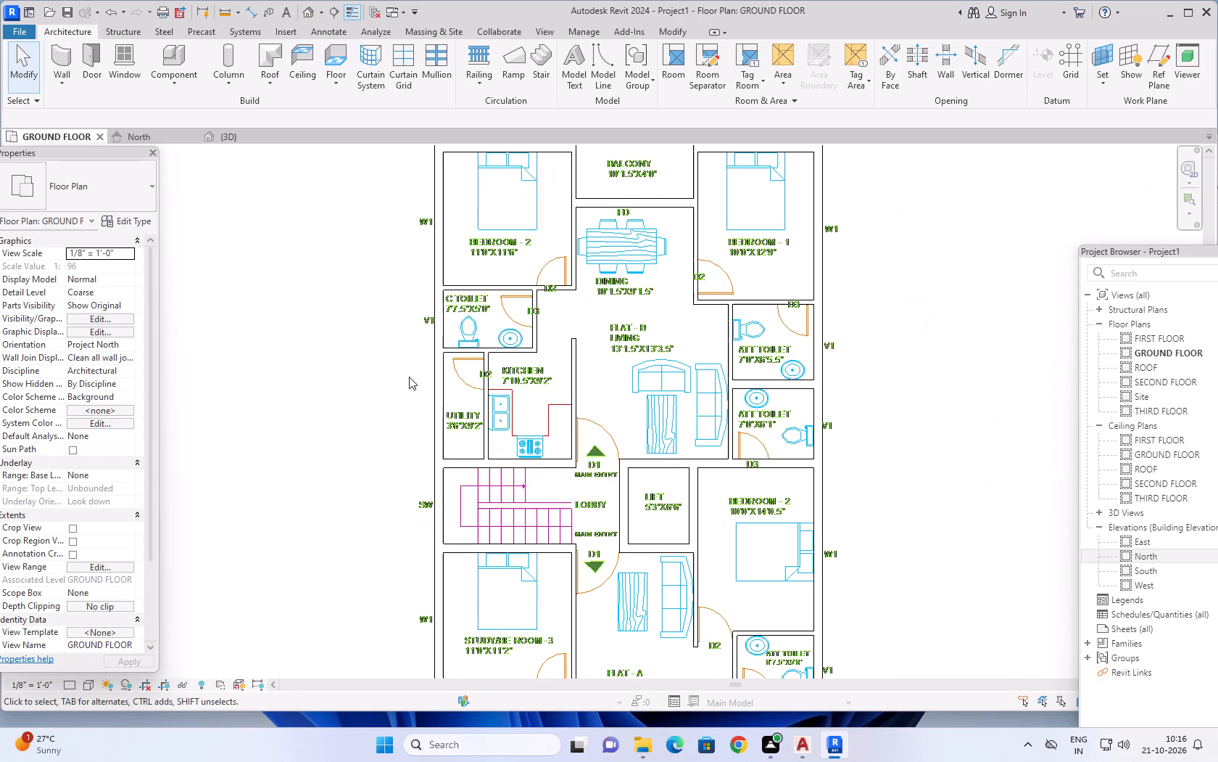
scroll(409, 377, "down", 2)
middle_click_drag(819, 459, 840, 416)
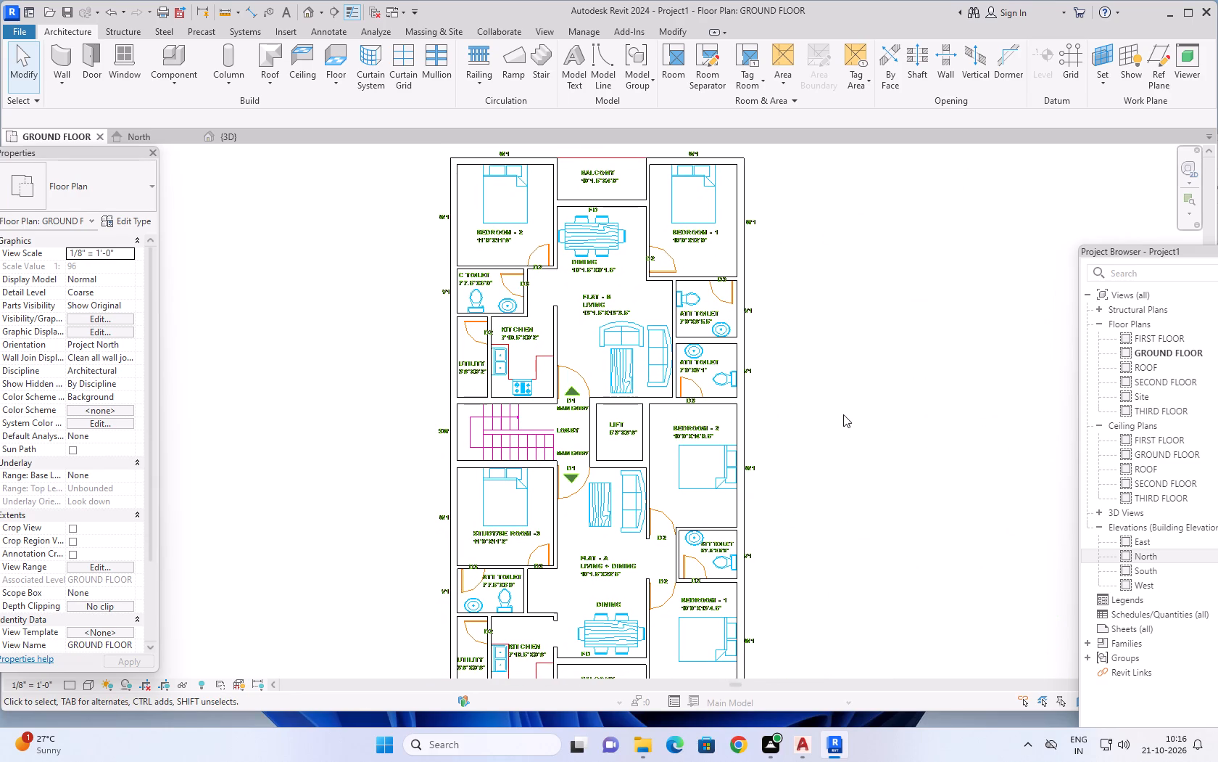
scroll(843, 414, "down", 2)
middle_click_drag(820, 435, 828, 420)
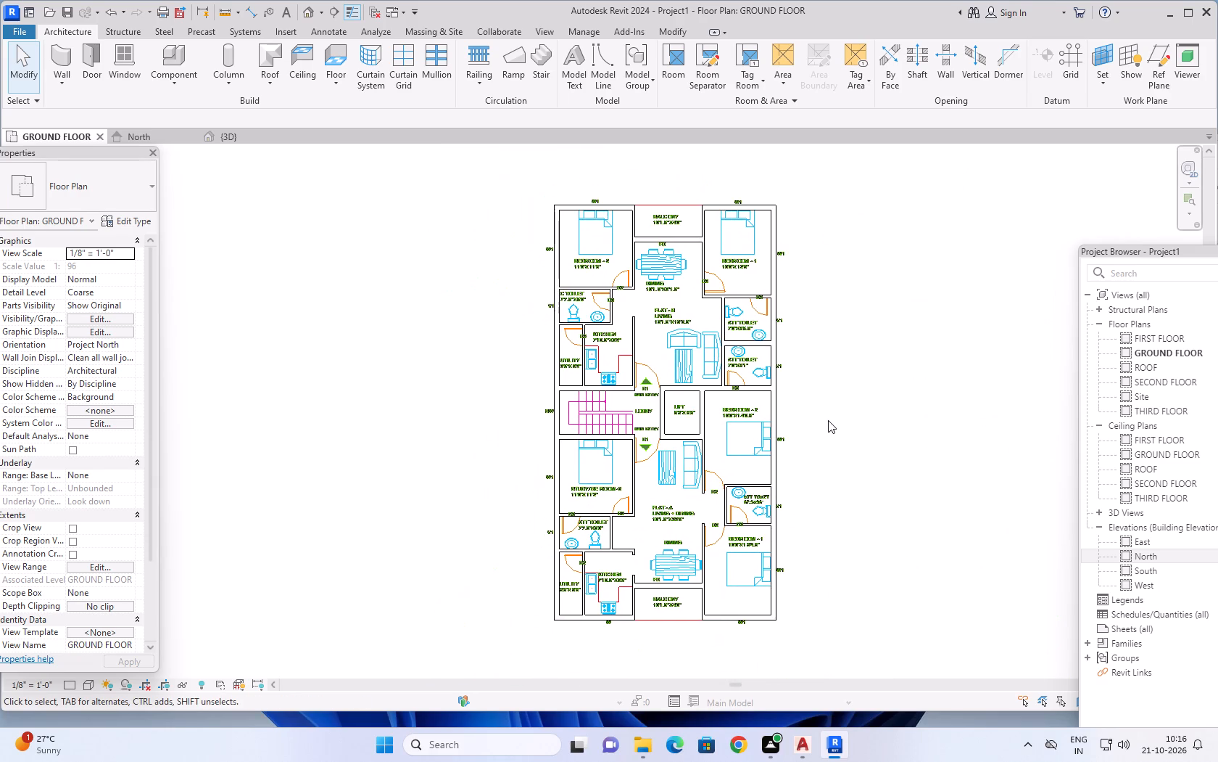
scroll(828, 420, "up", 1)
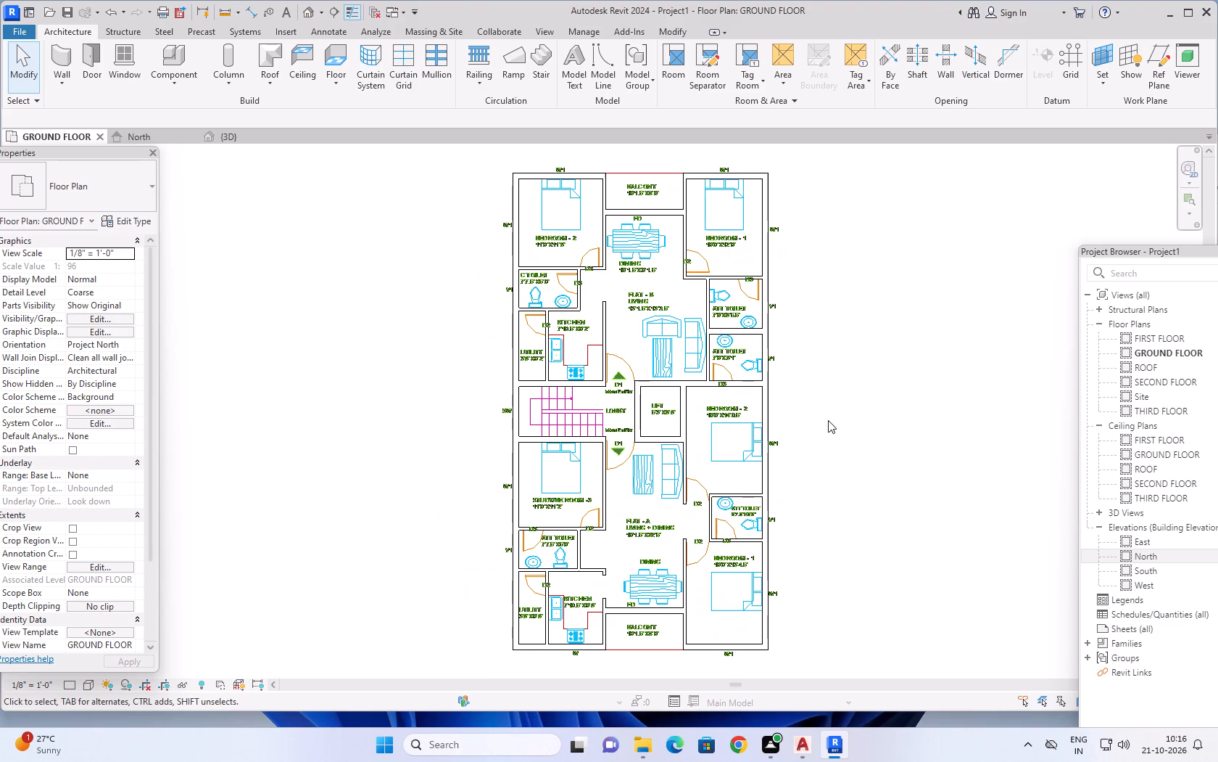
scroll(828, 420, "down", 2)
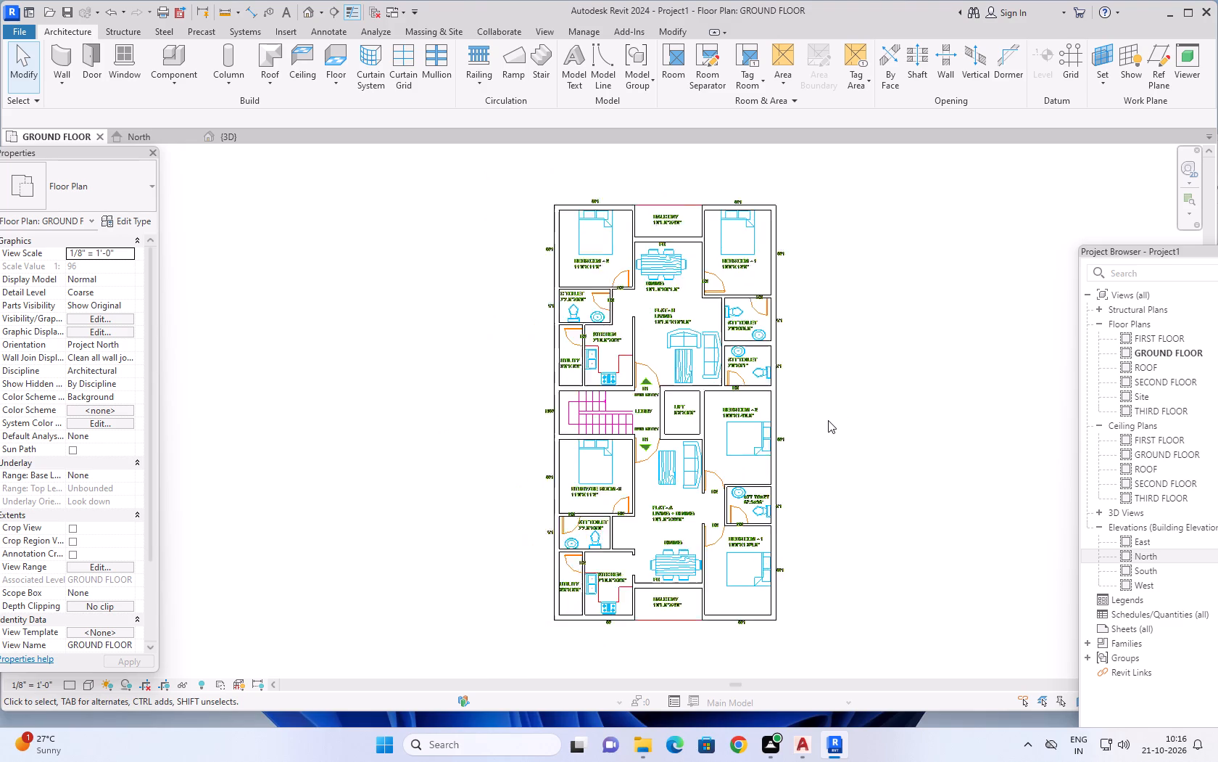
scroll(652, 312, "up", 6)
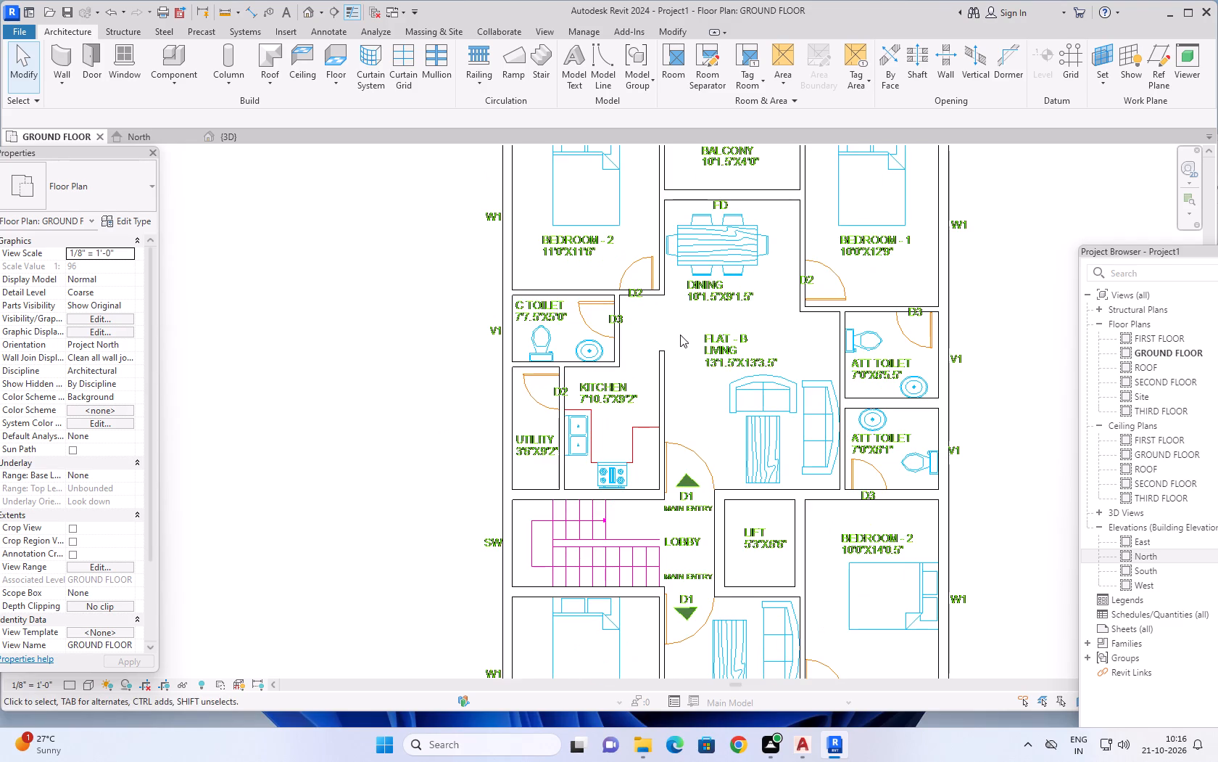
middle_click_drag(680, 331, 720, 439)
scroll(660, 396, "up", 8)
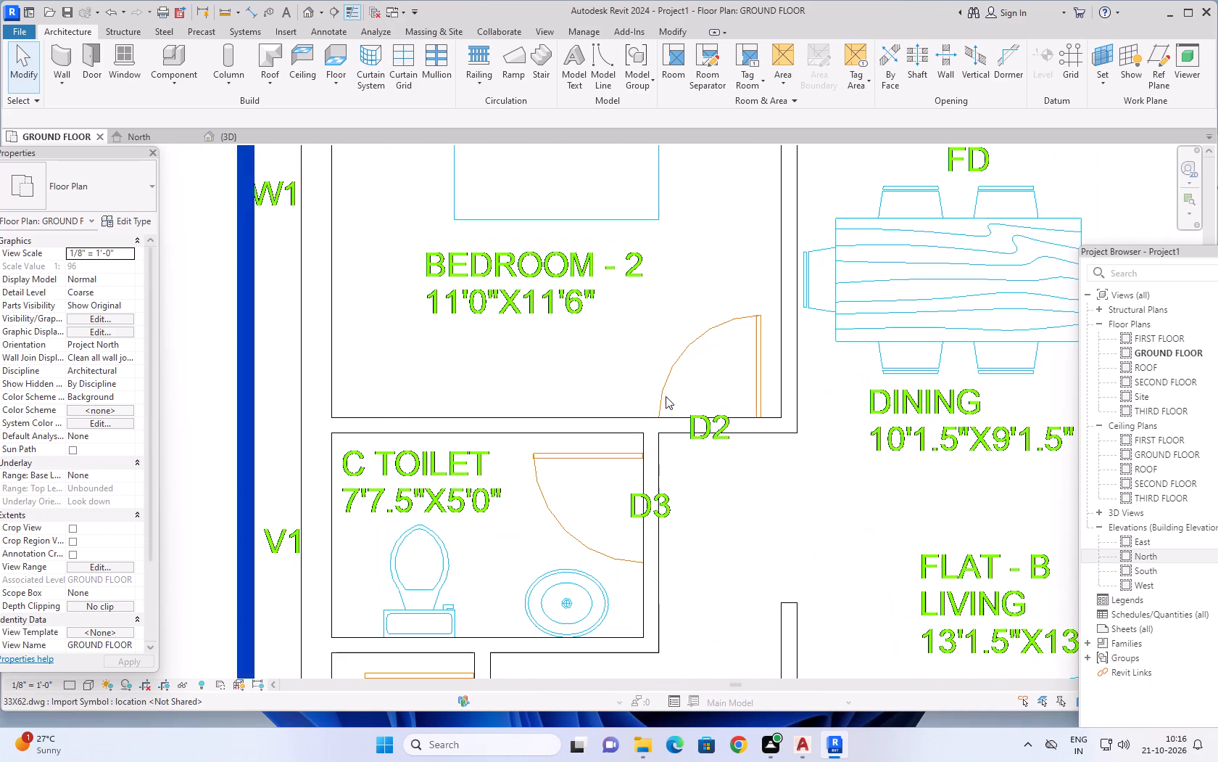
scroll(727, 490, "down", 5)
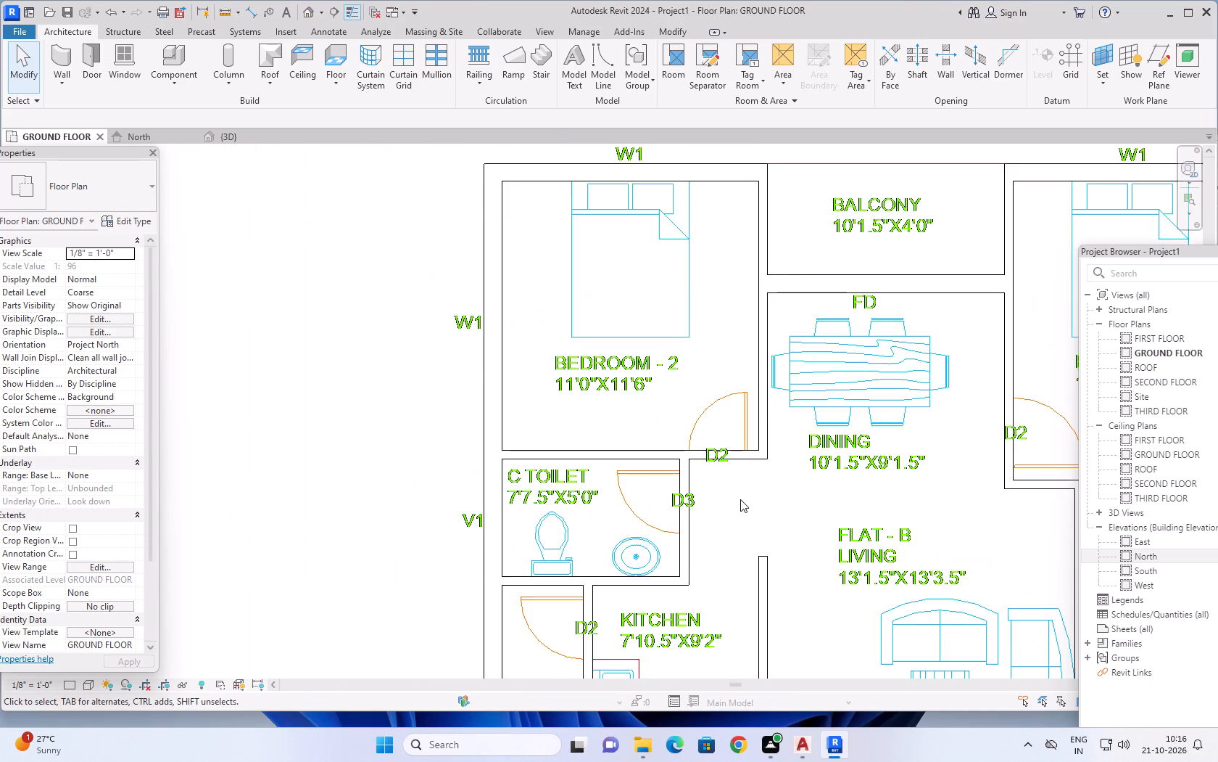
scroll(740, 499, "down", 8)
Examine Flat-A's walls and door openings against the DWG around the Kitchen, Living + Dining, Att Toilets and Bedroom-1.
middle_click_drag(816, 504, 779, 292)
scroll(779, 292, "up", 1)
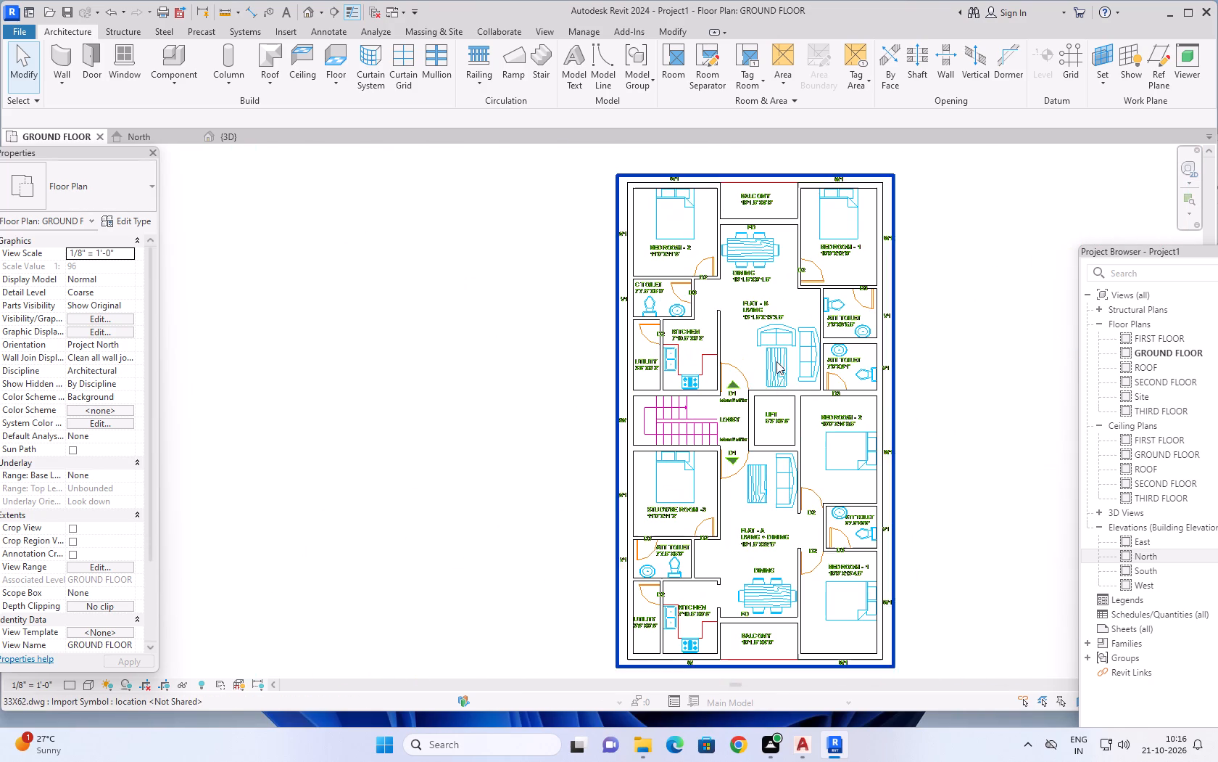
middle_click_drag(742, 521, 738, 467)
scroll(689, 552, "up", 3)
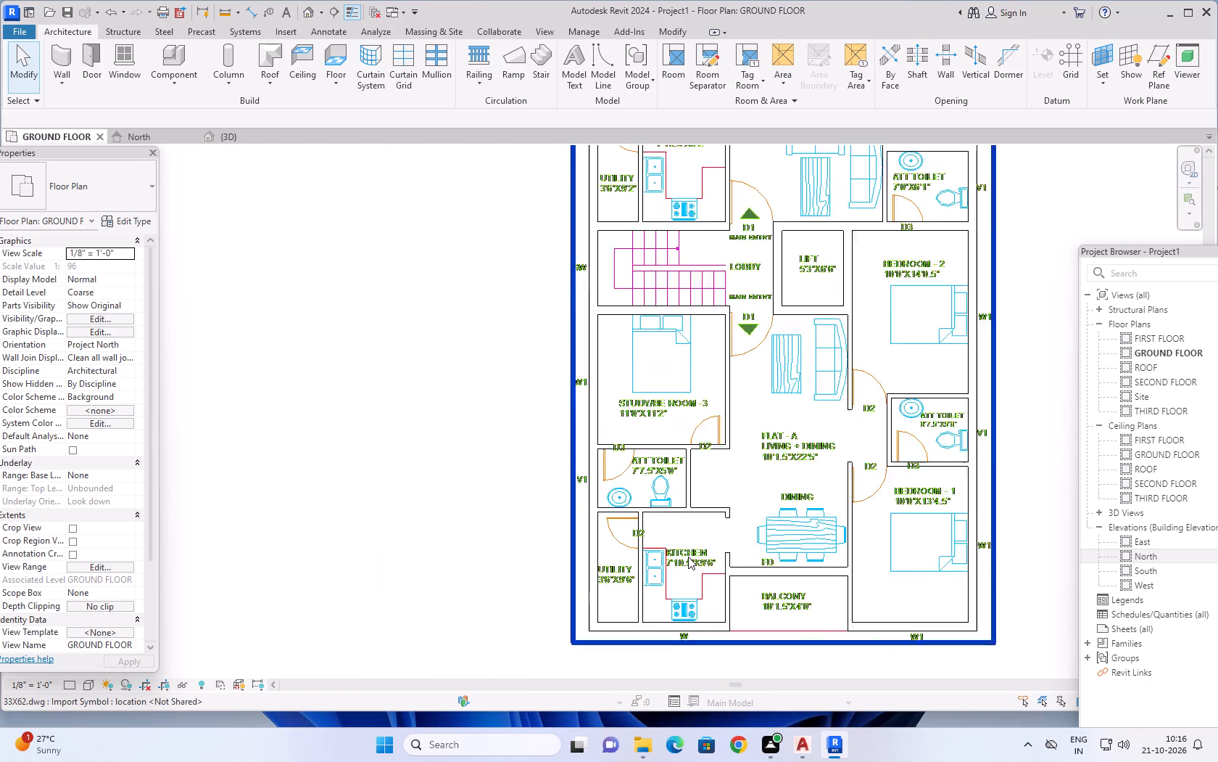
scroll(688, 557, "up", 3)
scroll(783, 434, "down", 3)
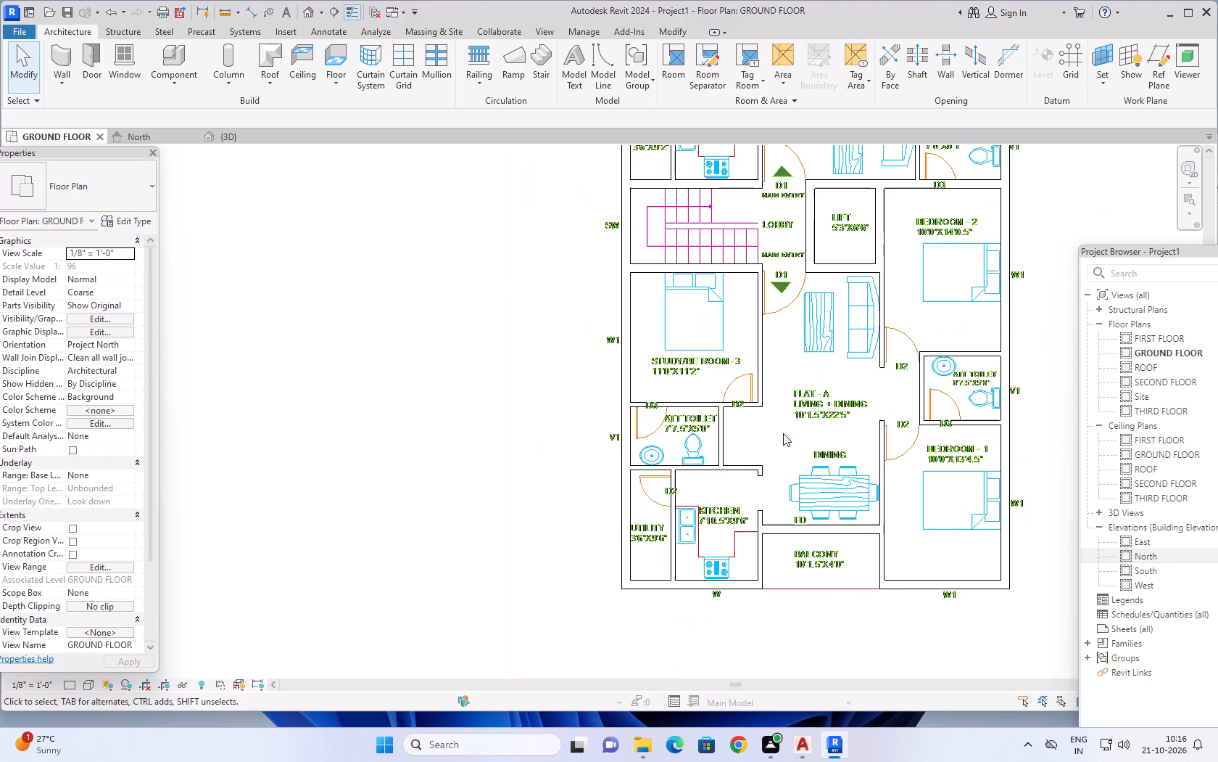
scroll(961, 495, "down", 2)
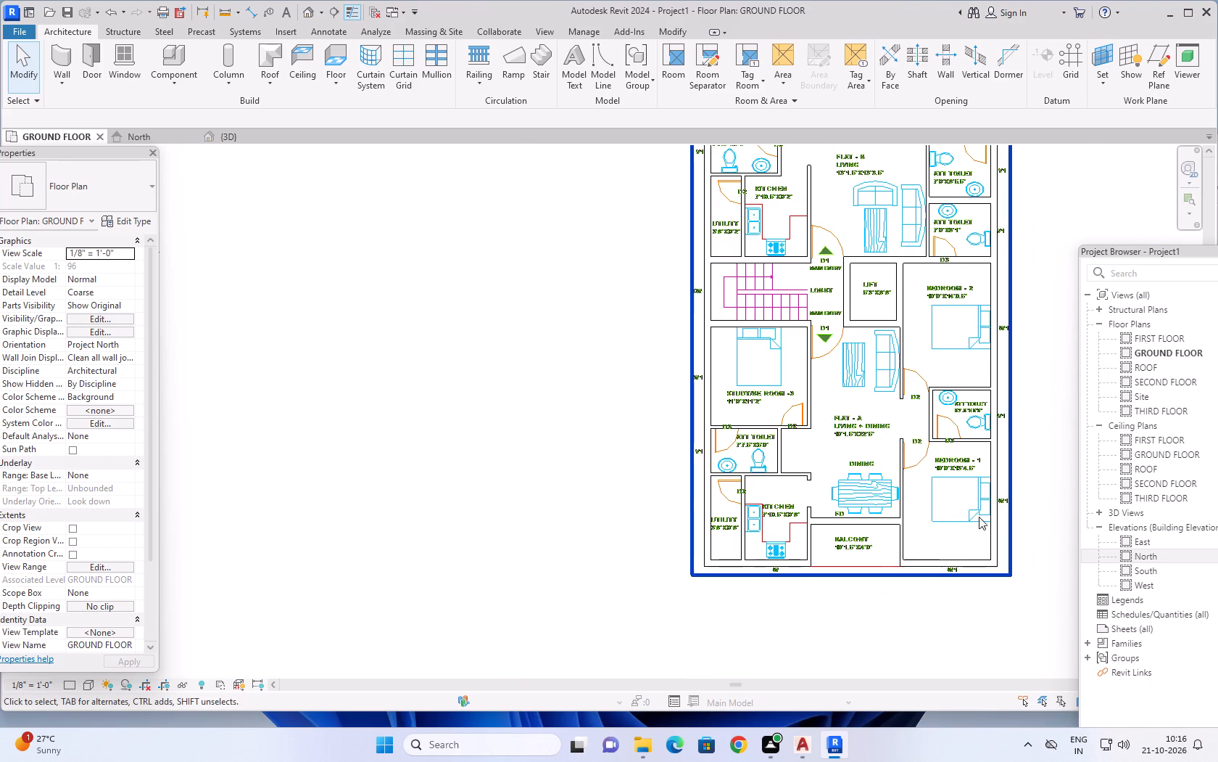
middle_click_drag(1014, 470, 838, 491)
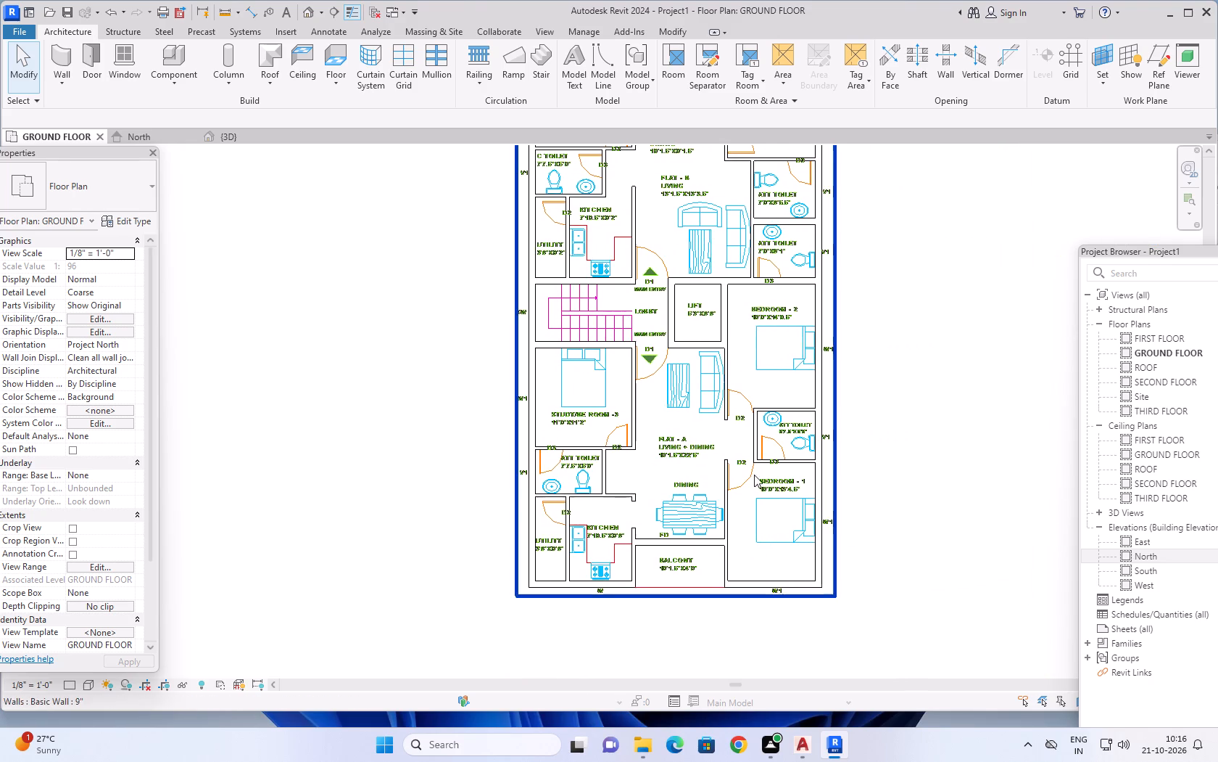
scroll(754, 473, "up", 7)
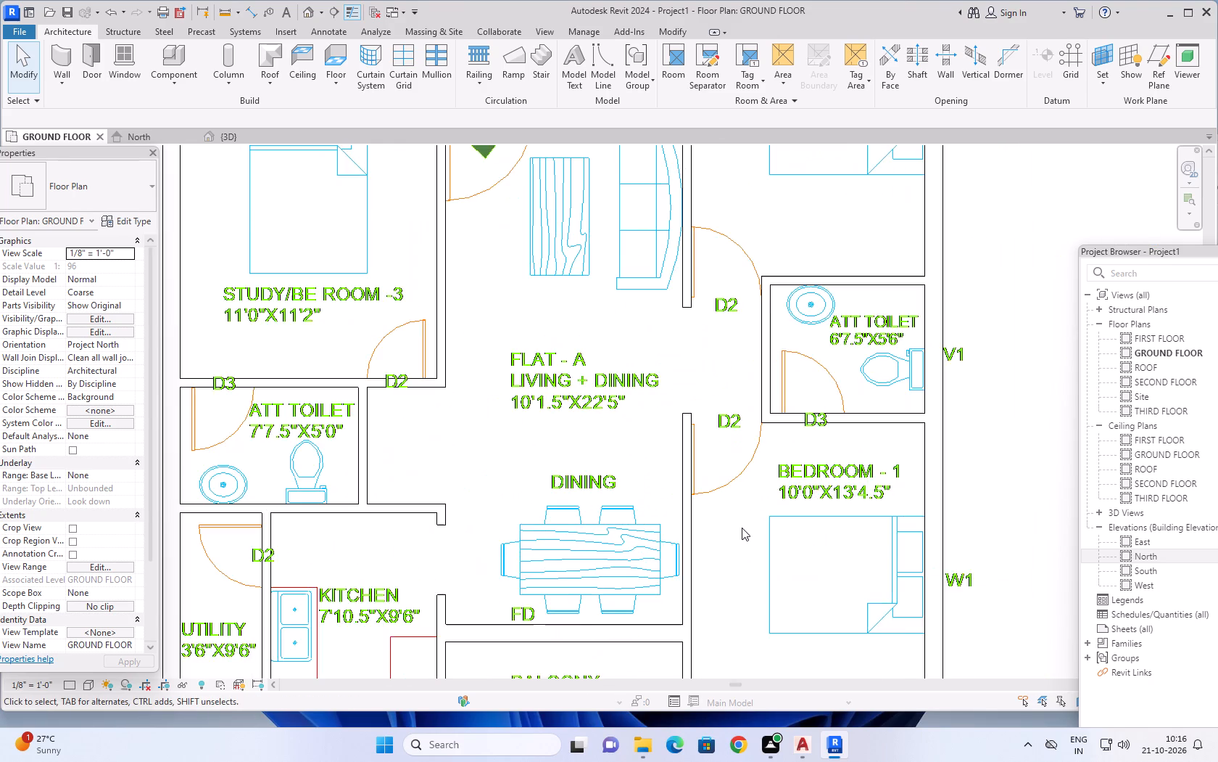
scroll(742, 528, "up", 3)
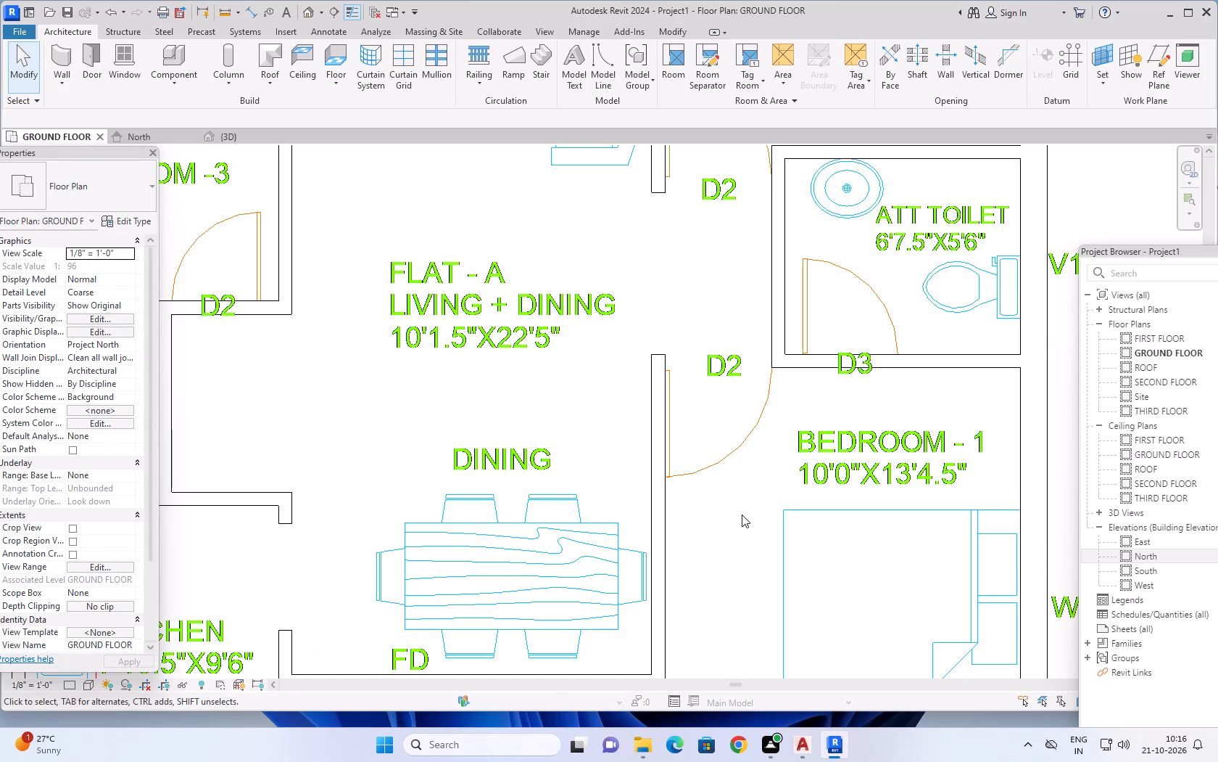
scroll(742, 515, "down", 4)
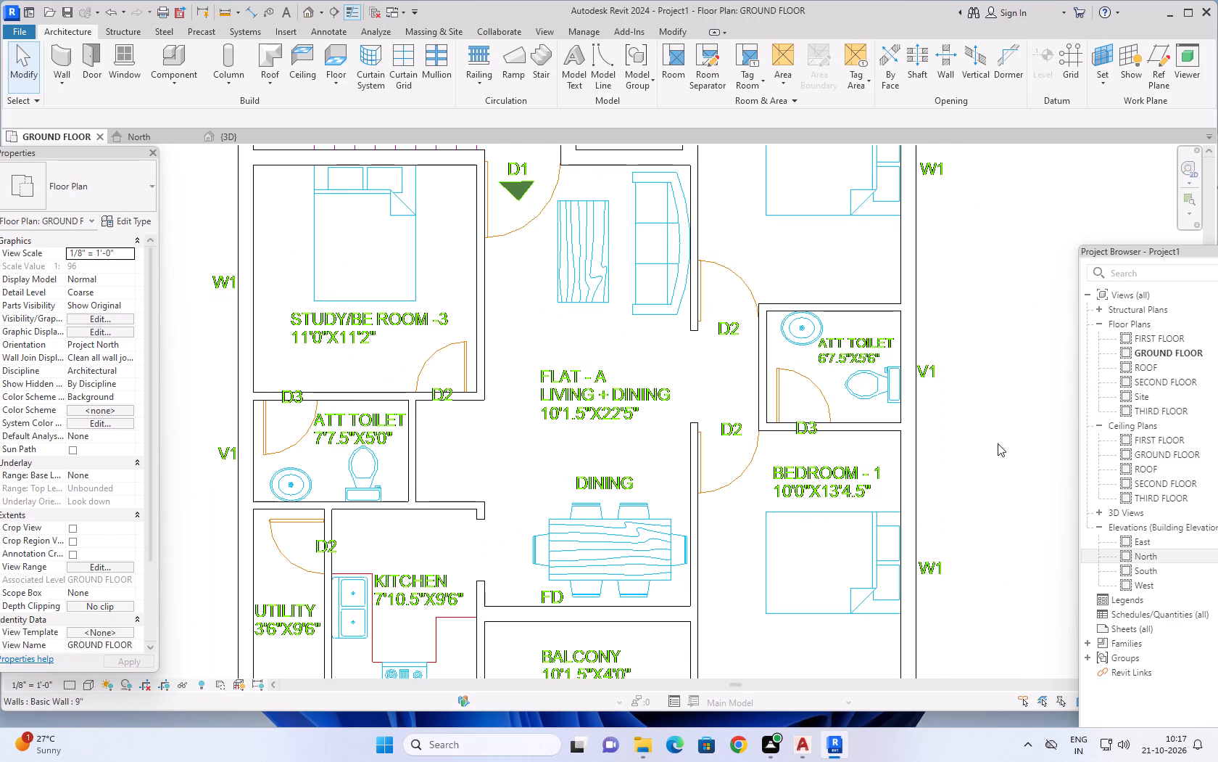
scroll(998, 443, "down", 1)
middle_click_drag(990, 443, 842, 387)
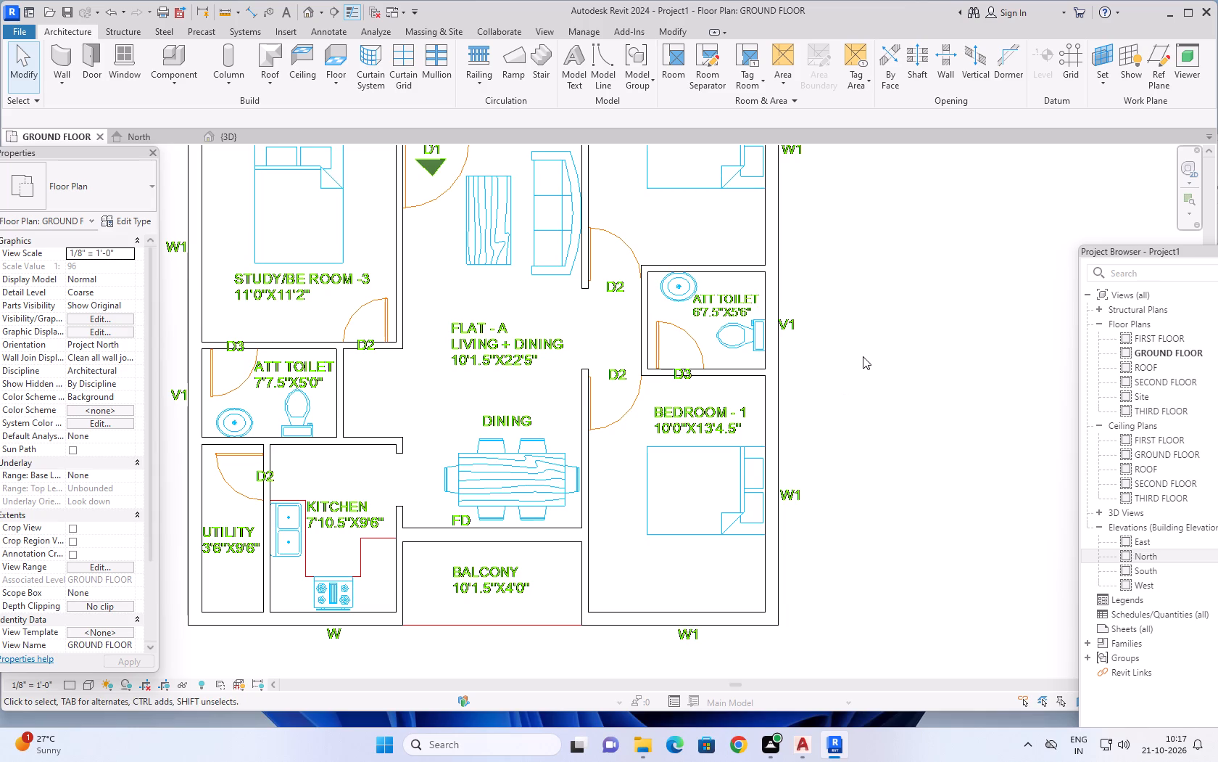
Examine the ground-floor plan from Flat-A up through the lobby staircase and lift to Flat-B.
middle_click_drag(863, 356, 848, 575)
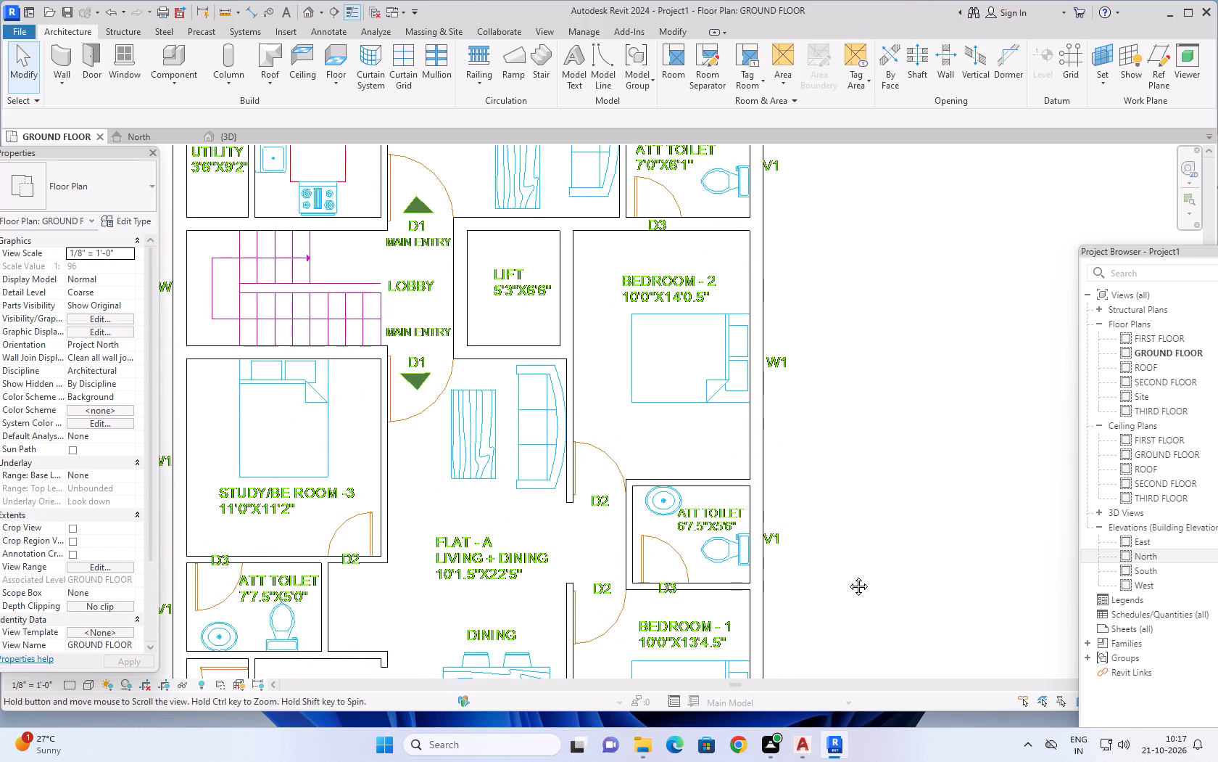
middle_click_drag(848, 575, 880, 509)
scroll(876, 512, "down", 2)
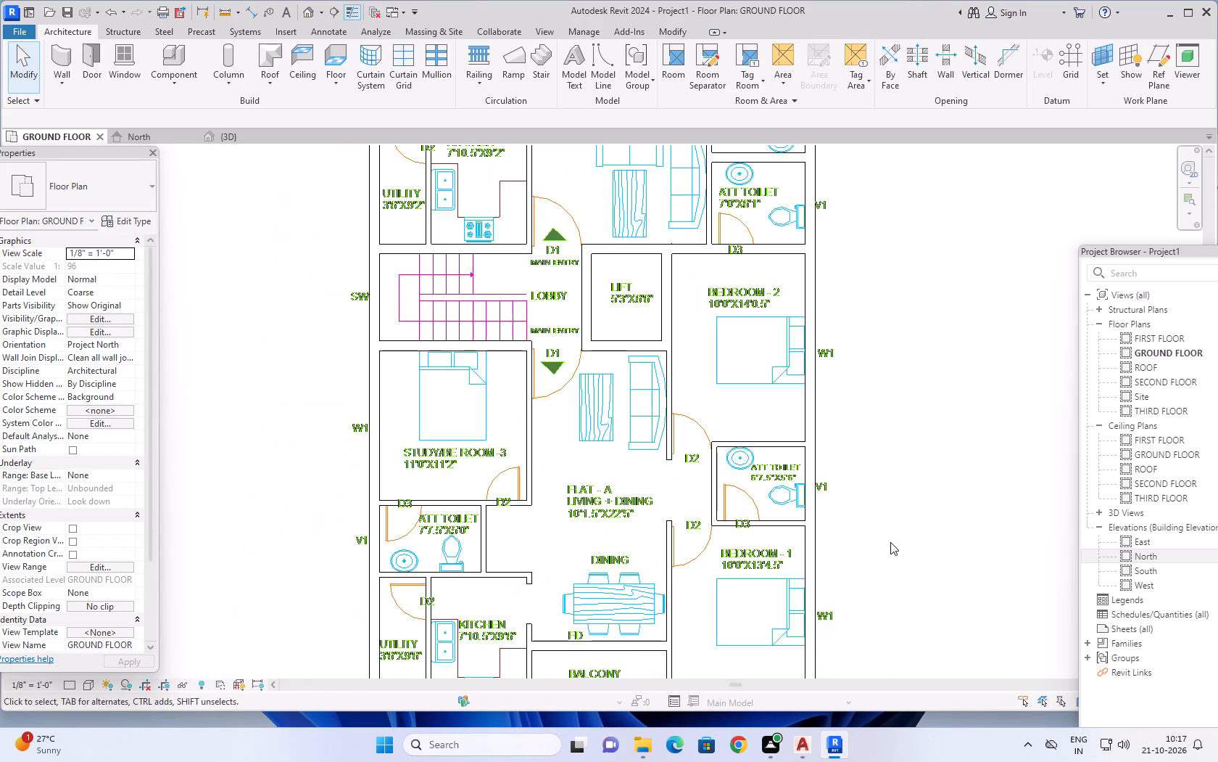
middle_click_drag(887, 543, 871, 593)
middle_click_drag(881, 459, 885, 544)
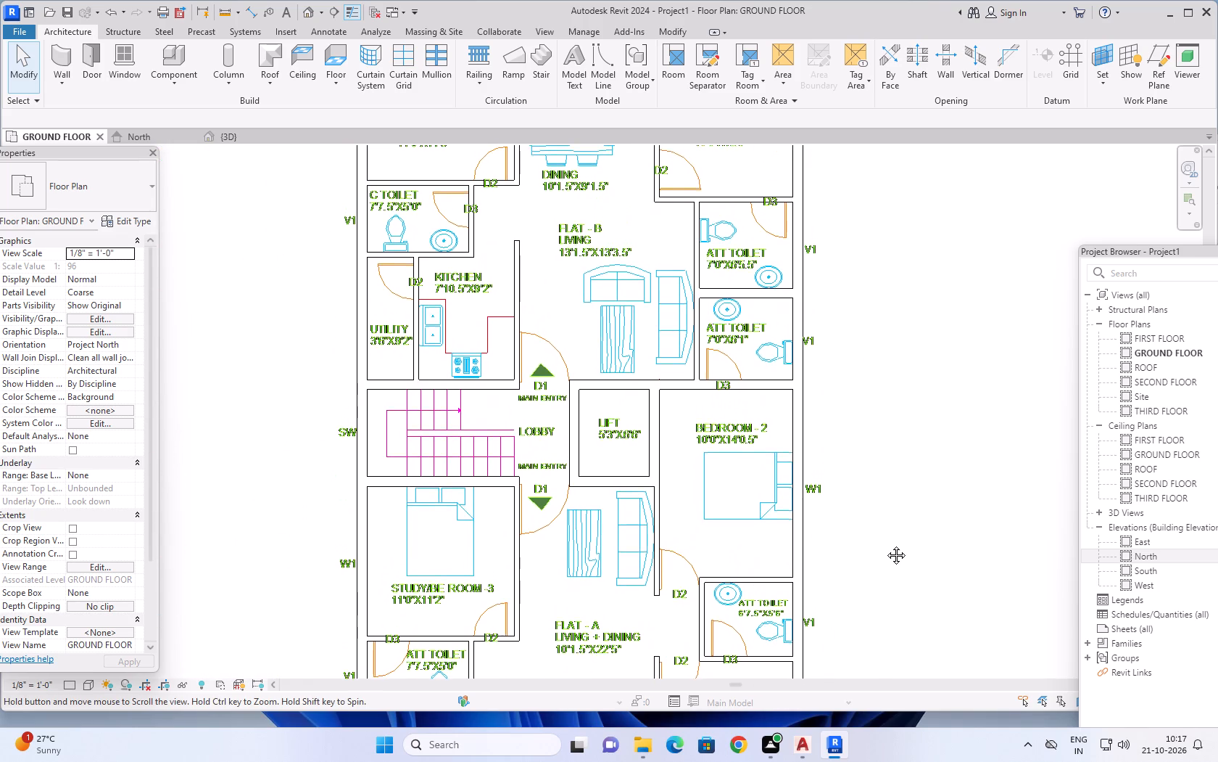
middle_click_drag(885, 544, 885, 554)
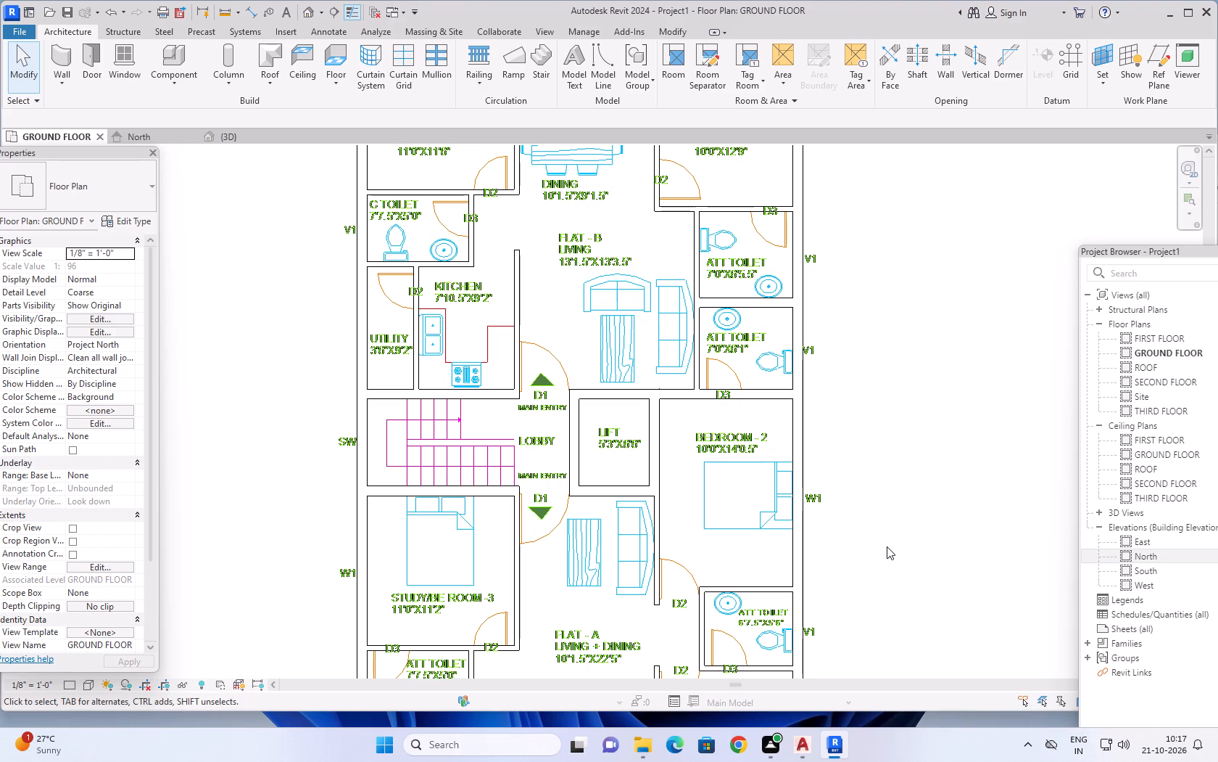
scroll(888, 546, "down", 2)
middle_click_drag(897, 565, 880, 486)
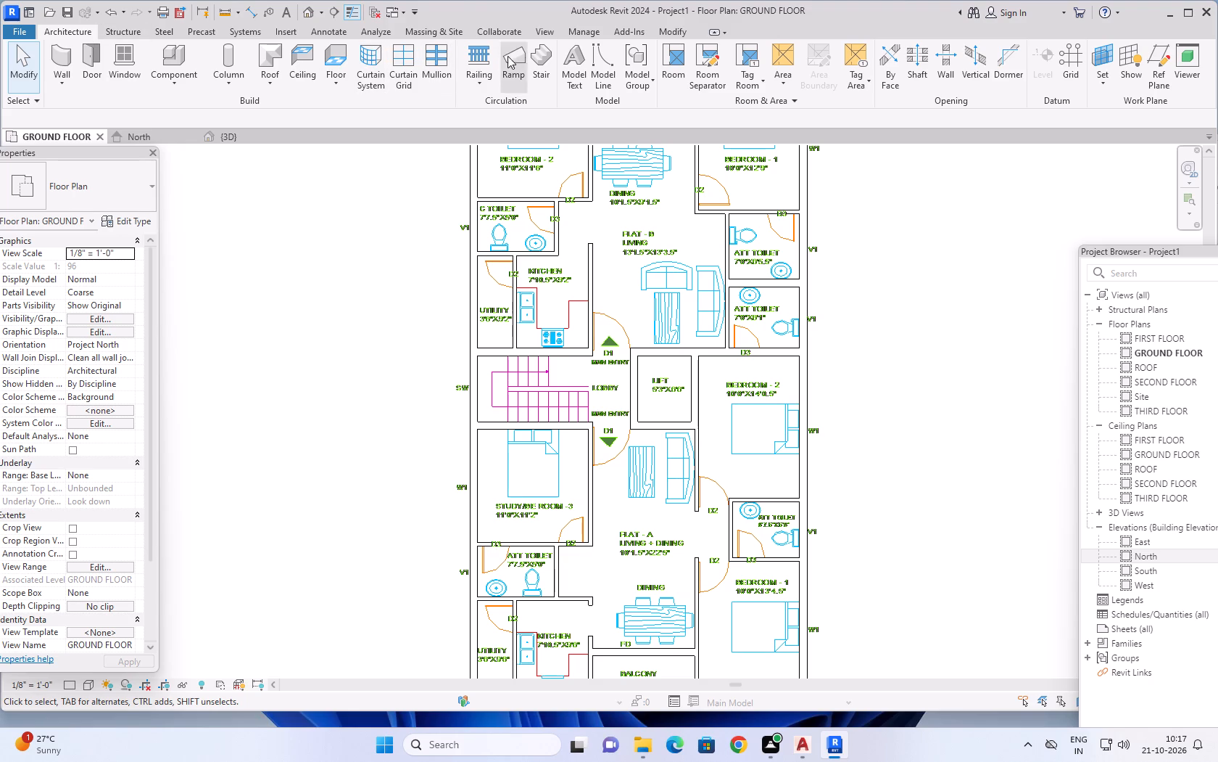
Start a stair with a sketched run and pick its outer boundary lines along the inner faces of the three staircase walls.
left_click(539, 54)
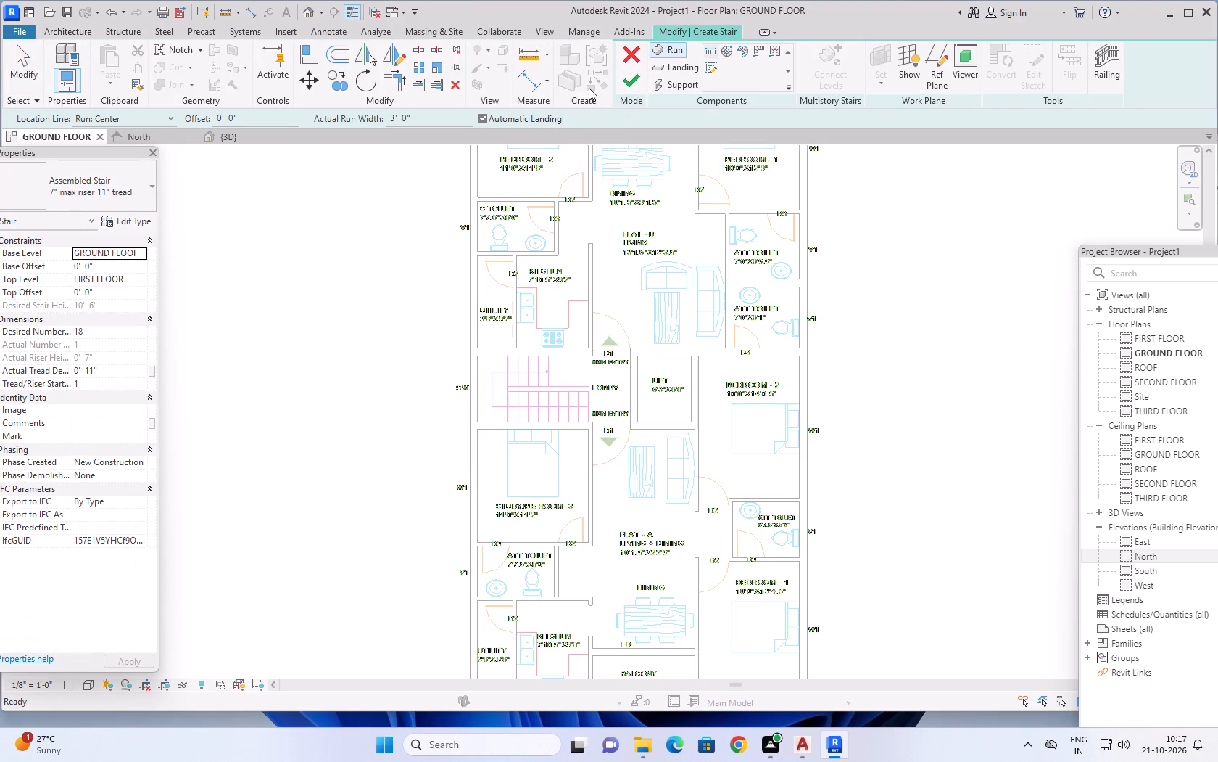
left_click(715, 64)
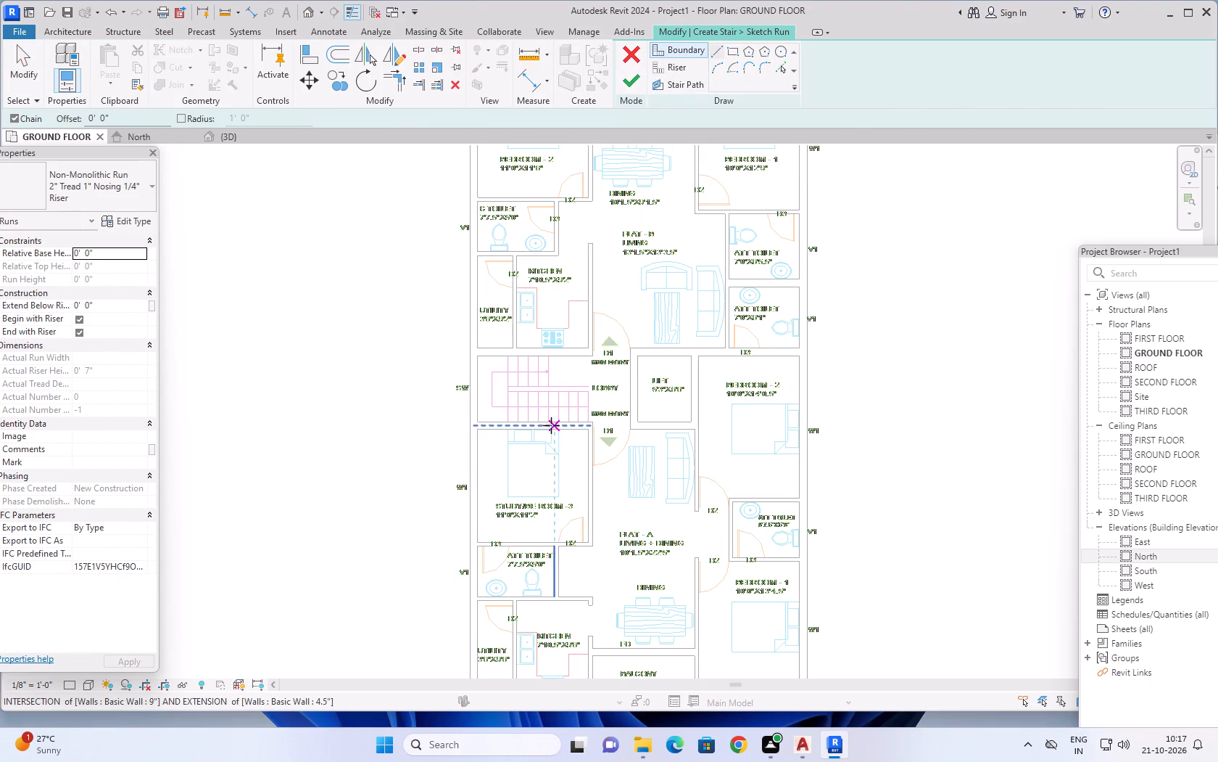
scroll(552, 425, "up", 11)
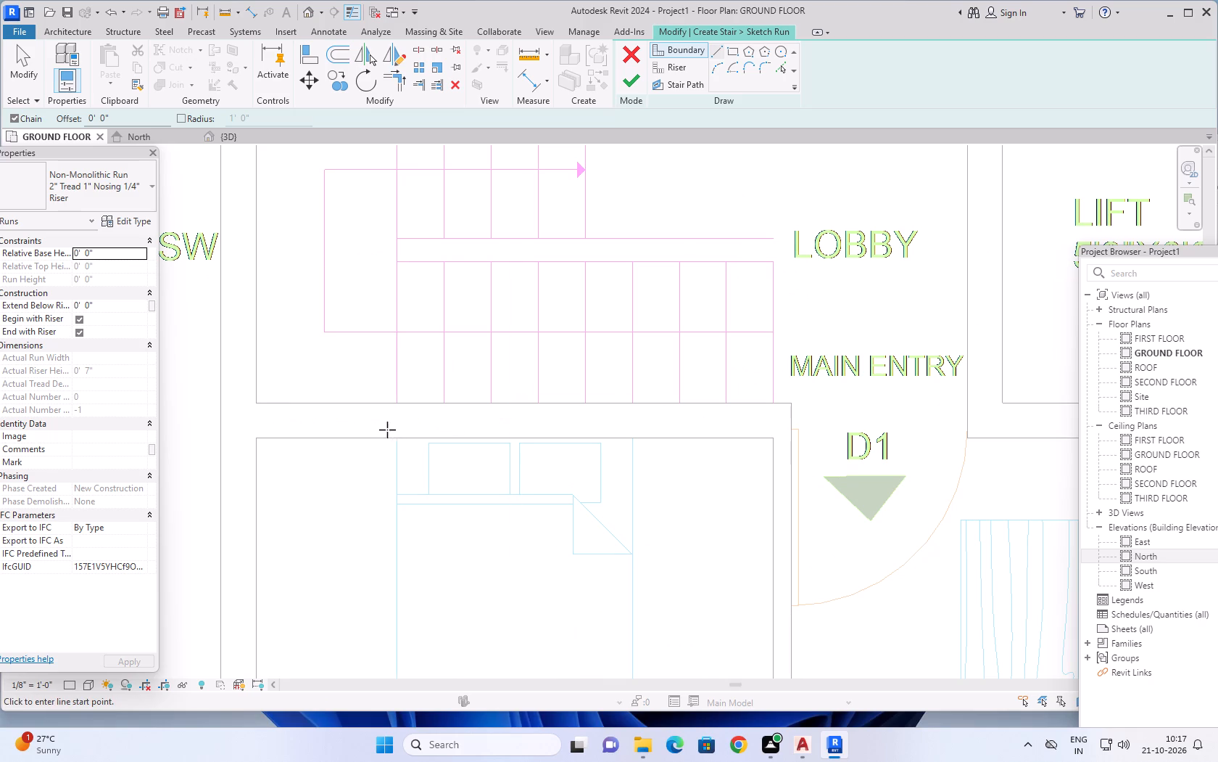
scroll(402, 393, "down", 4)
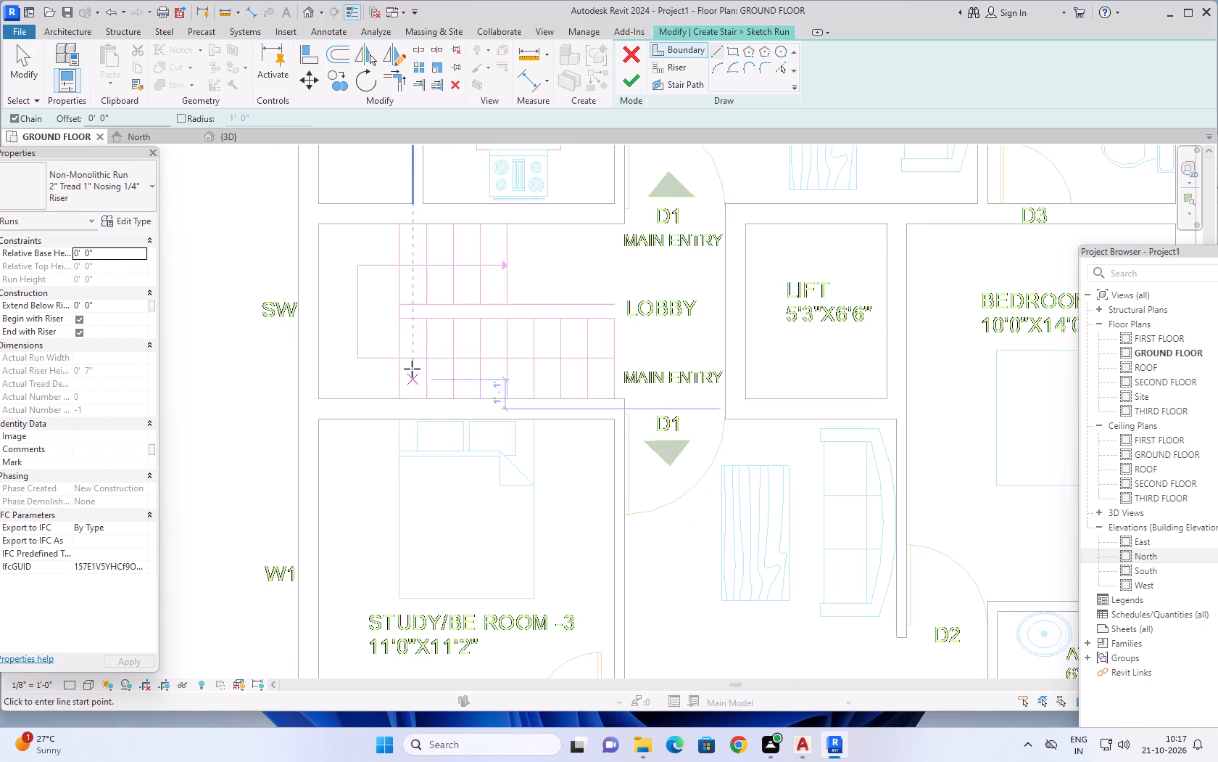
scroll(462, 399, "up", 6)
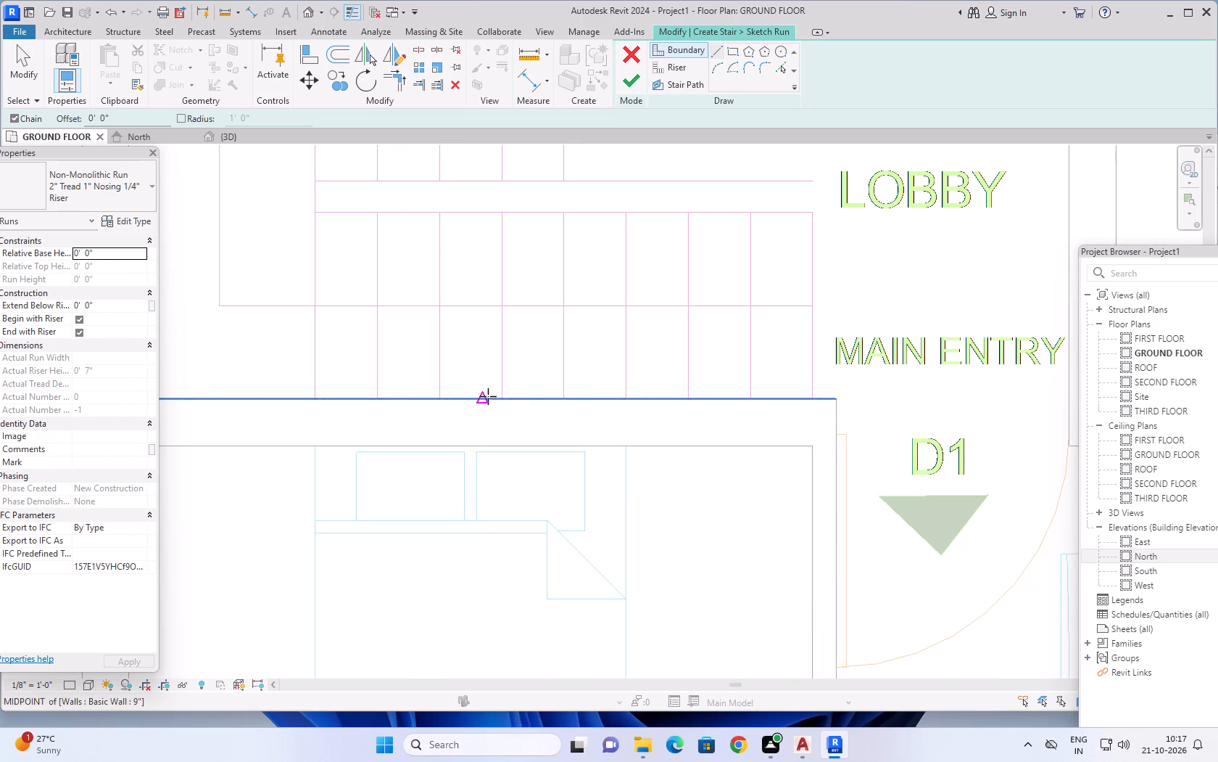
left_click(782, 65)
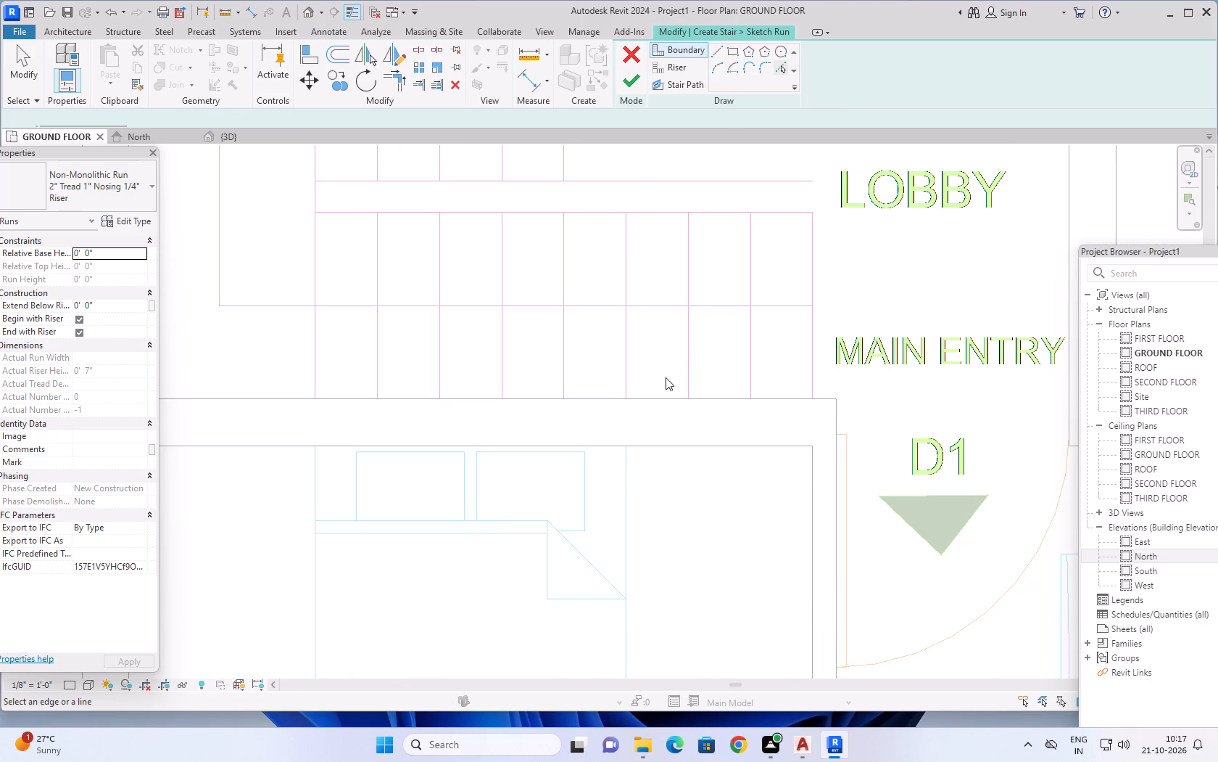
left_click(629, 396)
scroll(480, 303, "down", 4)
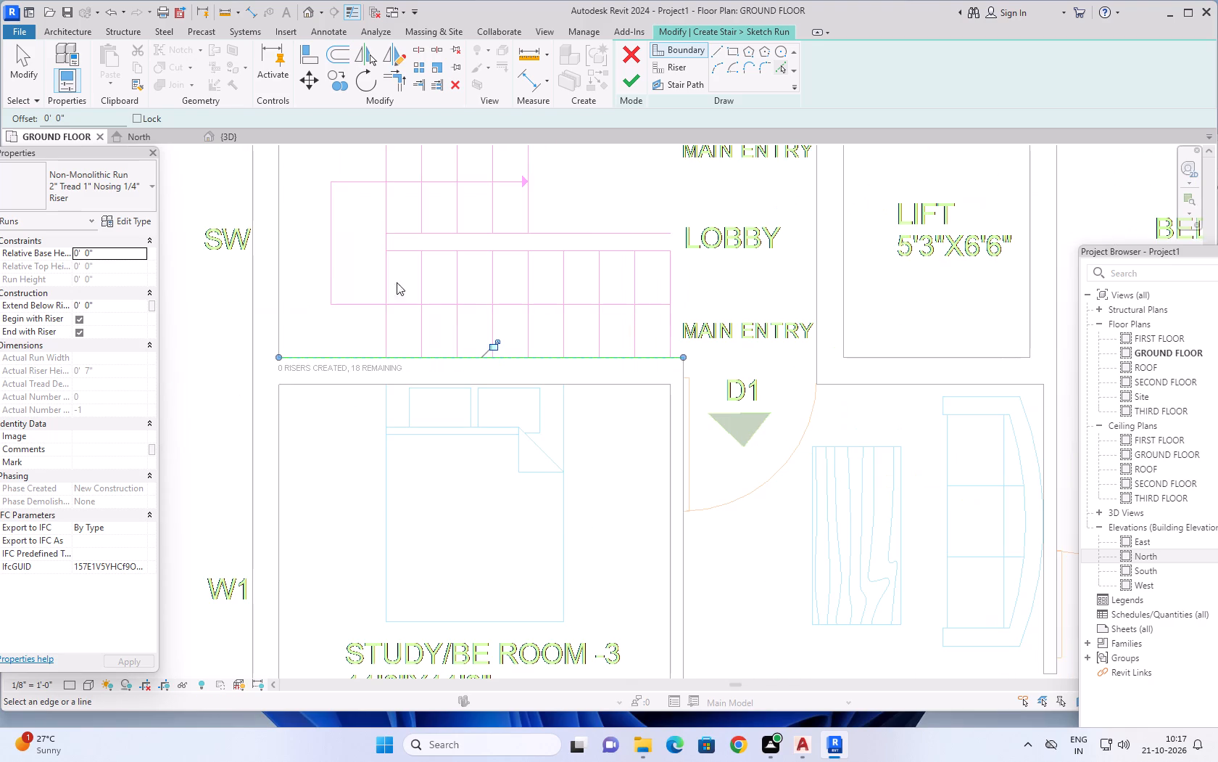
left_click(280, 267)
scroll(314, 239, "down", 4)
middle_click_drag(318, 232, 282, 433)
scroll(318, 232, "down", 1)
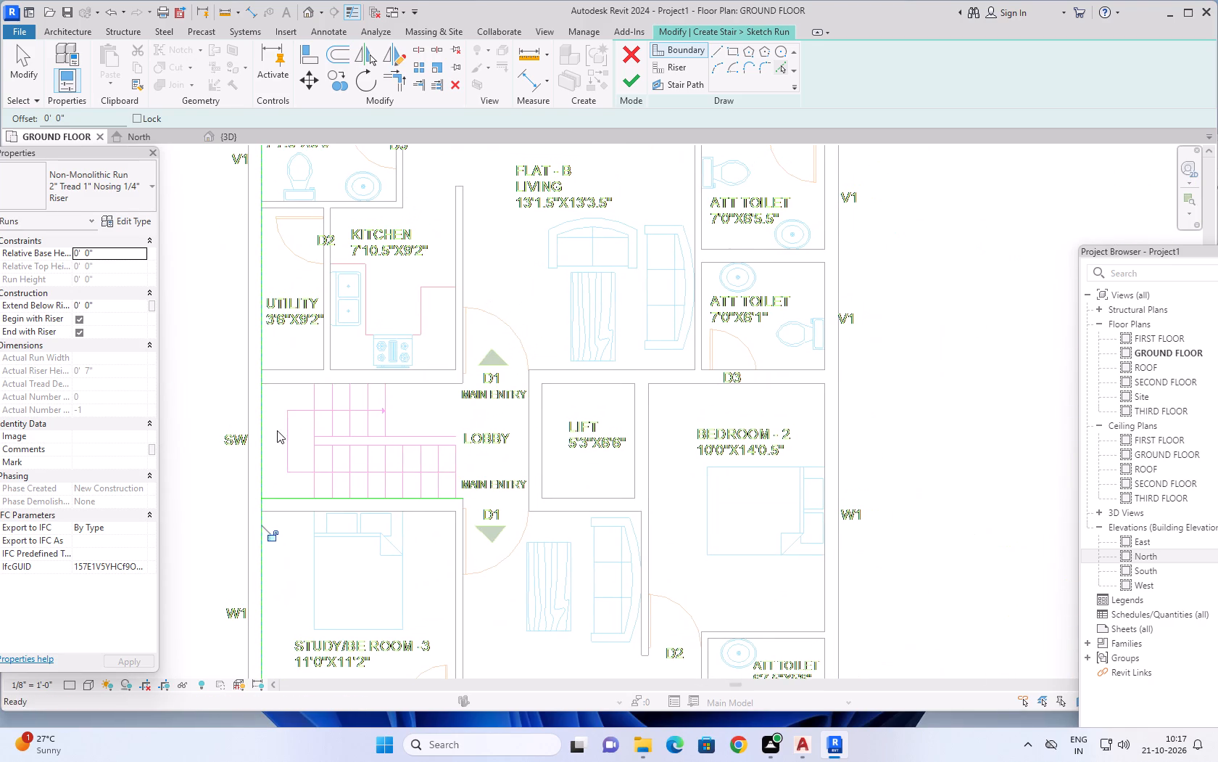
left_click(297, 383)
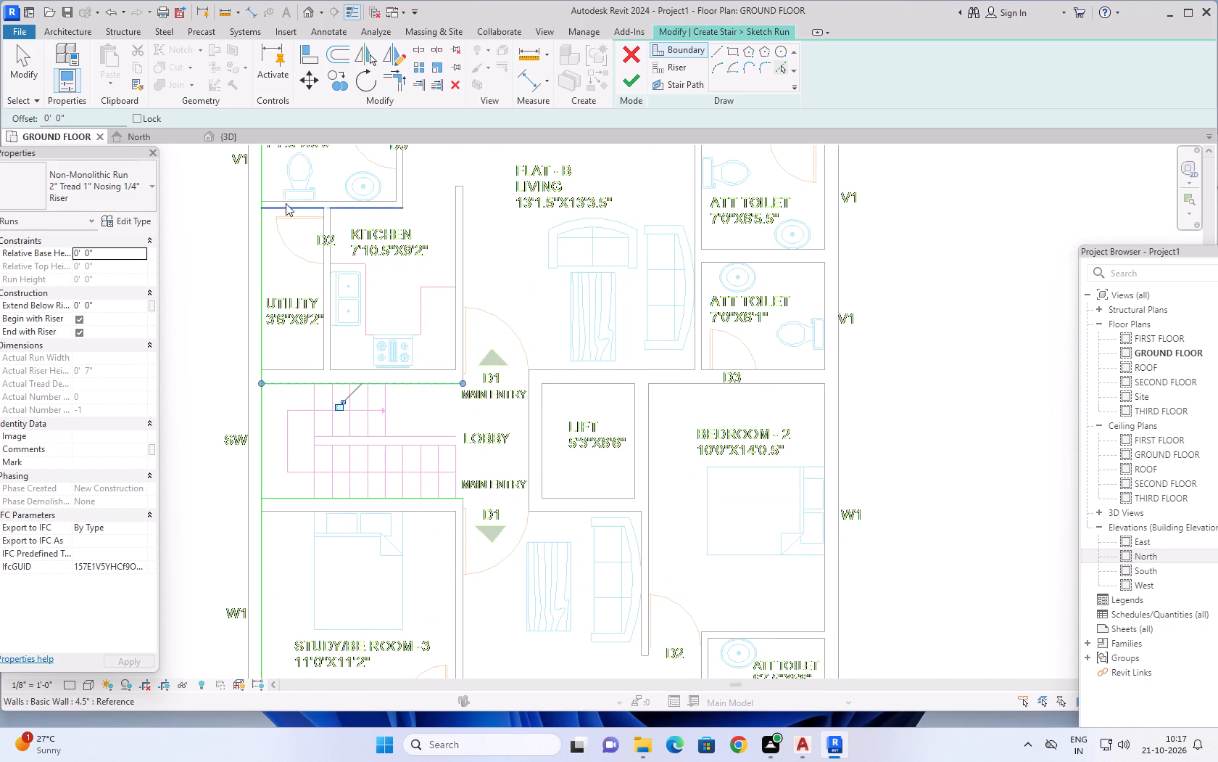
Trim the three outer stair boundary lines to corners at both ends of the SW-side wall.
left_click(390, 81)
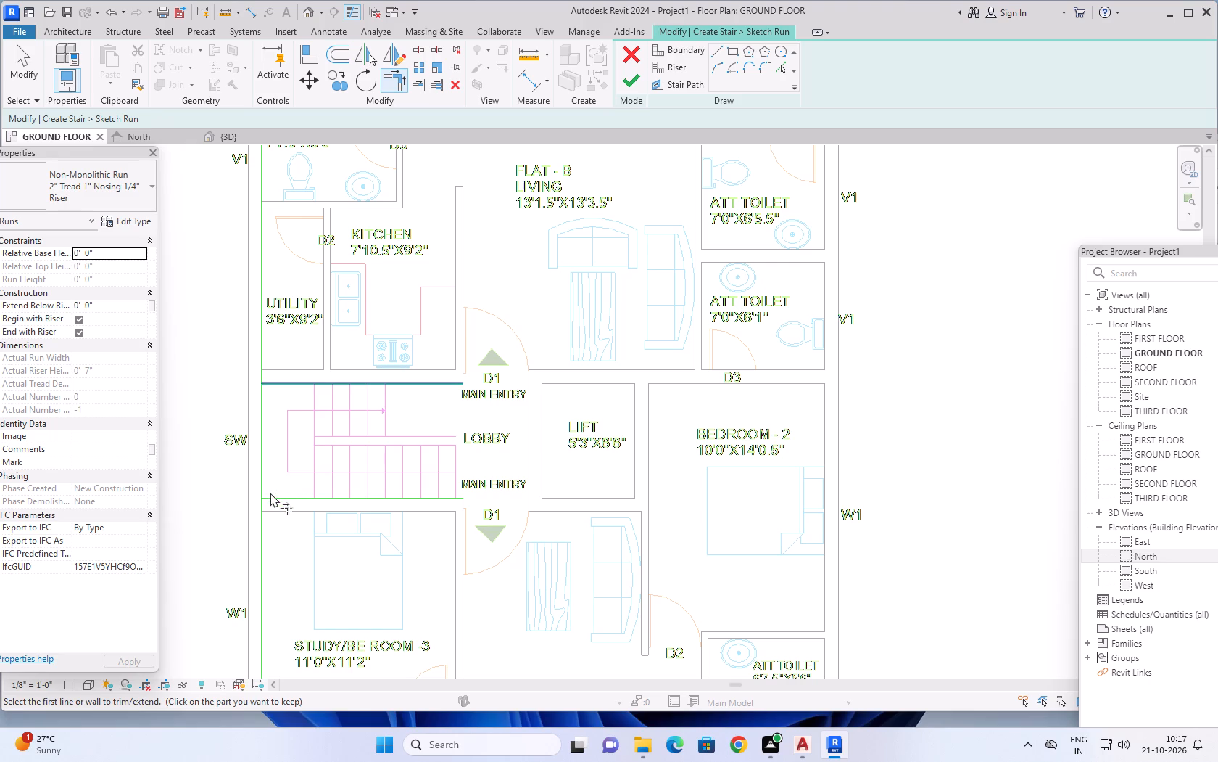
left_click(276, 497)
left_click(265, 481)
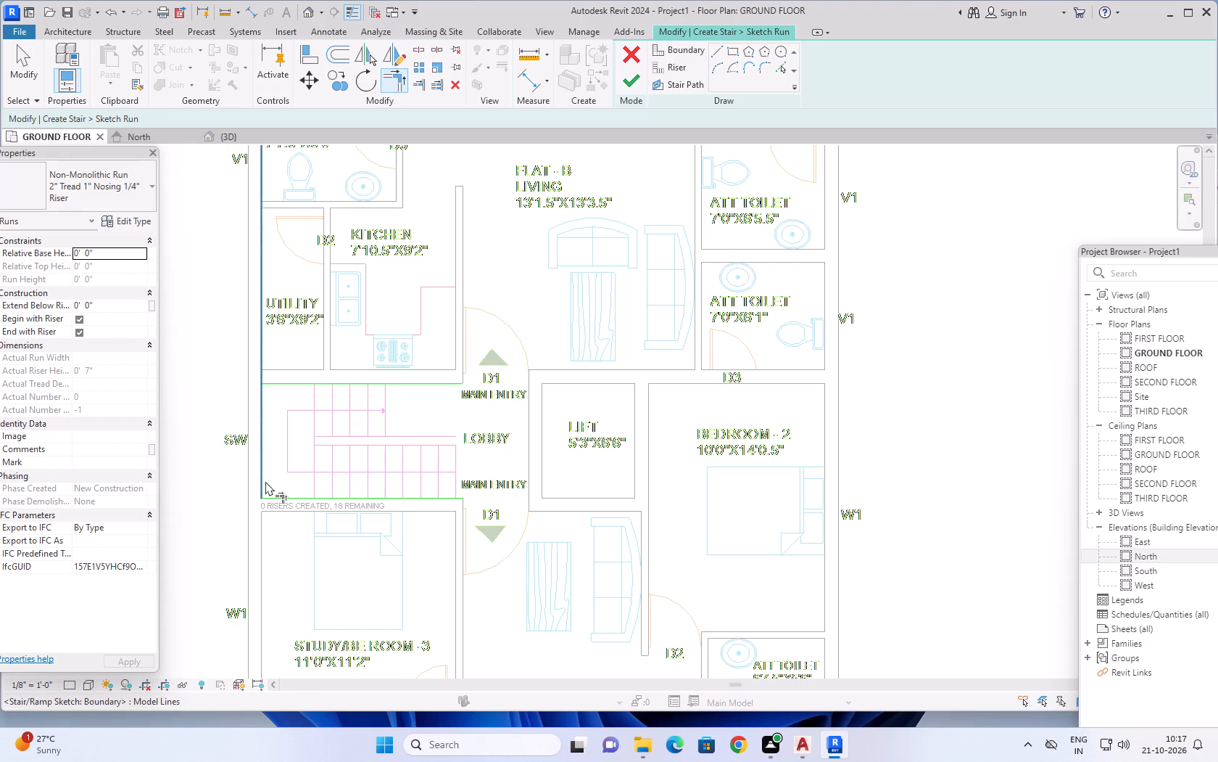
left_click(292, 382)
left_click(260, 401)
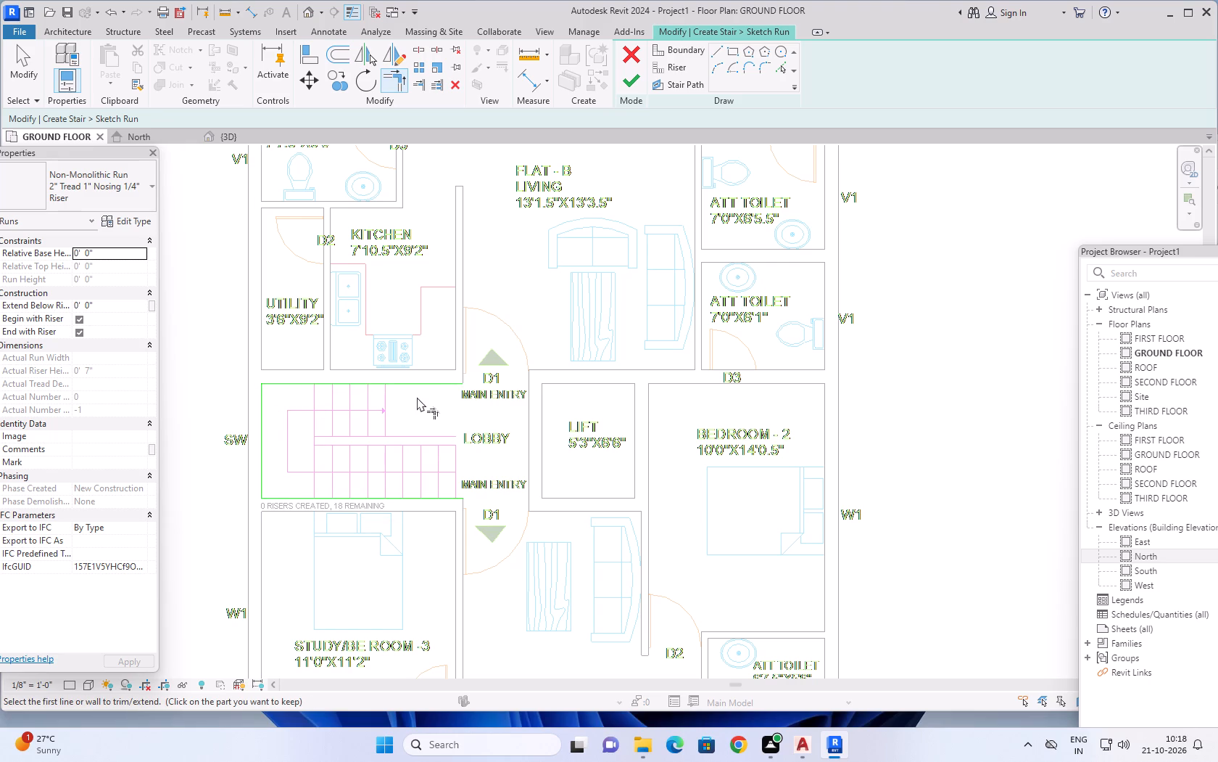
Pick the inner boundary from the DWG: the two parallel lines between the flights and the line at the landing edge.
scroll(417, 397, "up", 2)
middle_click_drag(418, 397, 488, 362)
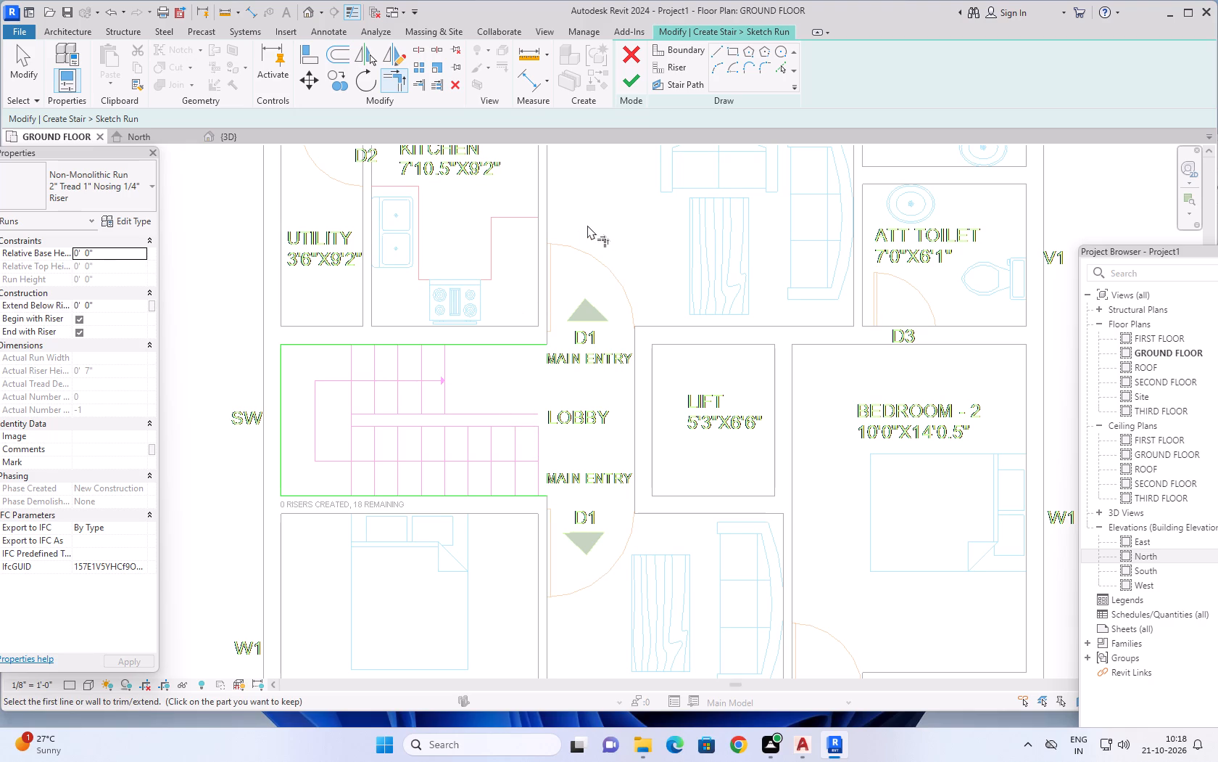
left_click(660, 65)
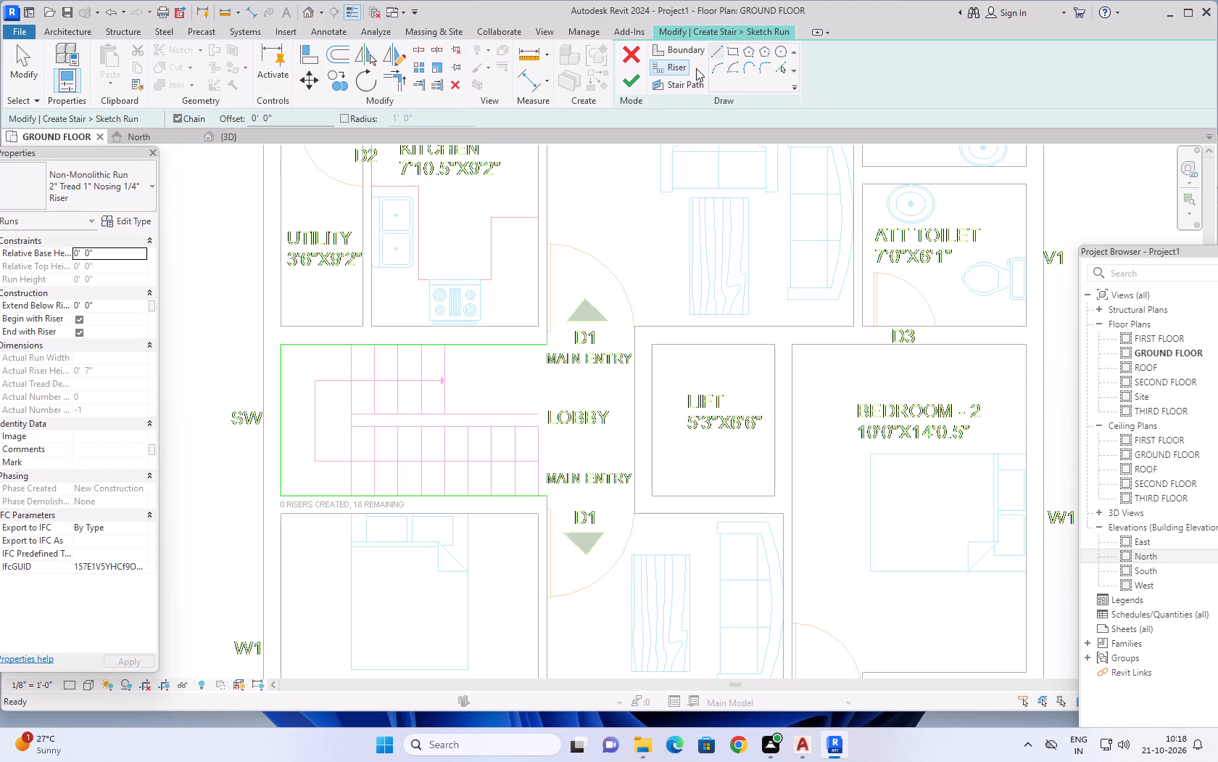
left_click(681, 51)
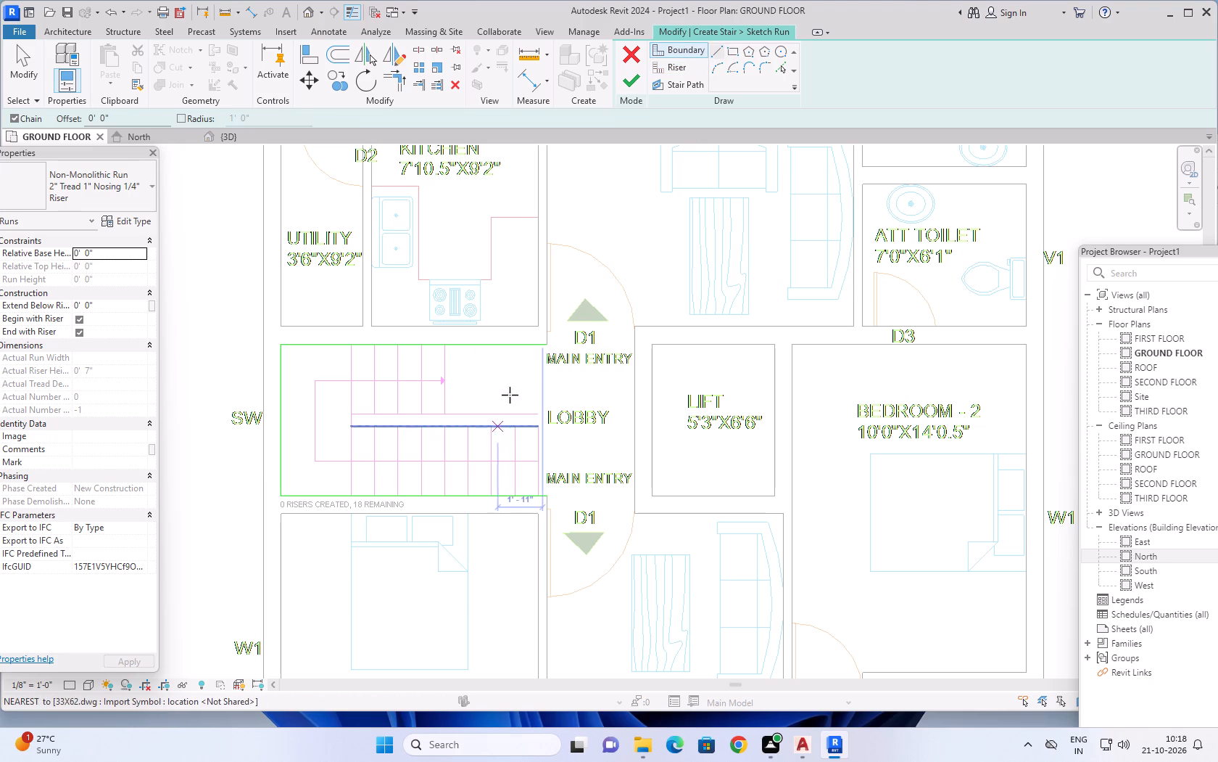
left_click(779, 63)
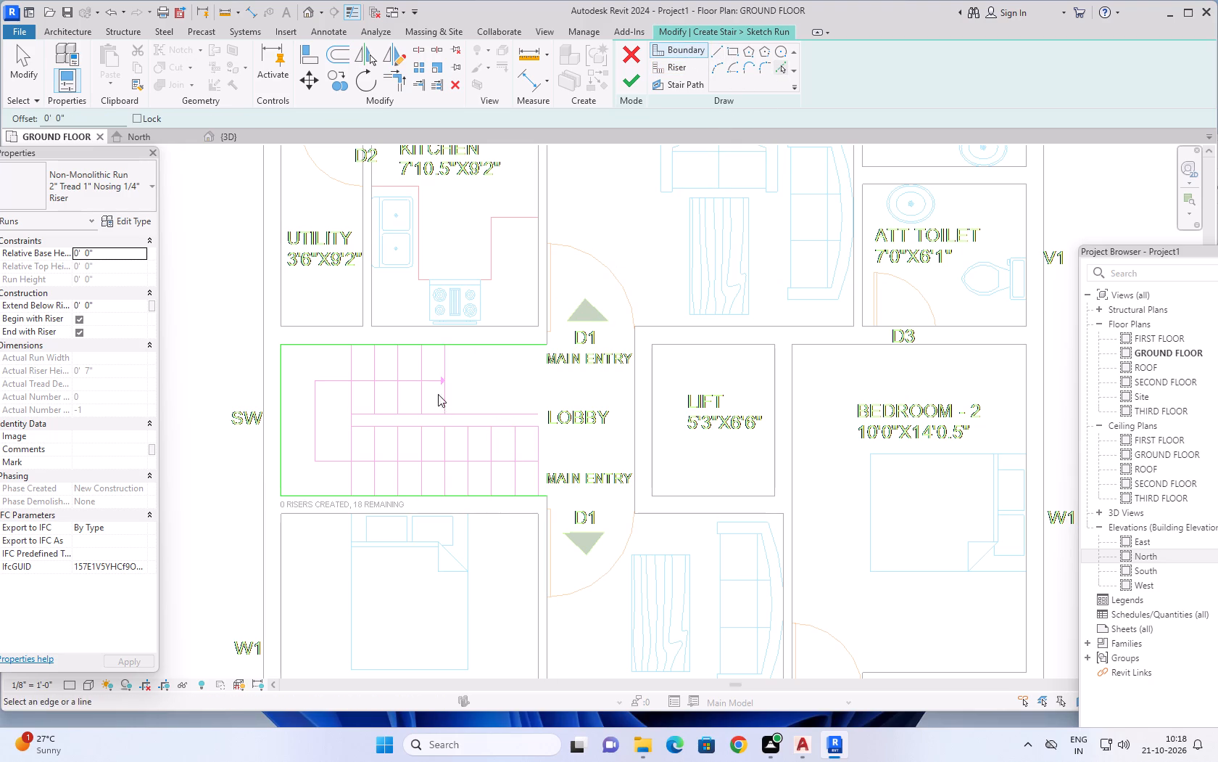
scroll(439, 403, "up", 5)
left_click(470, 448)
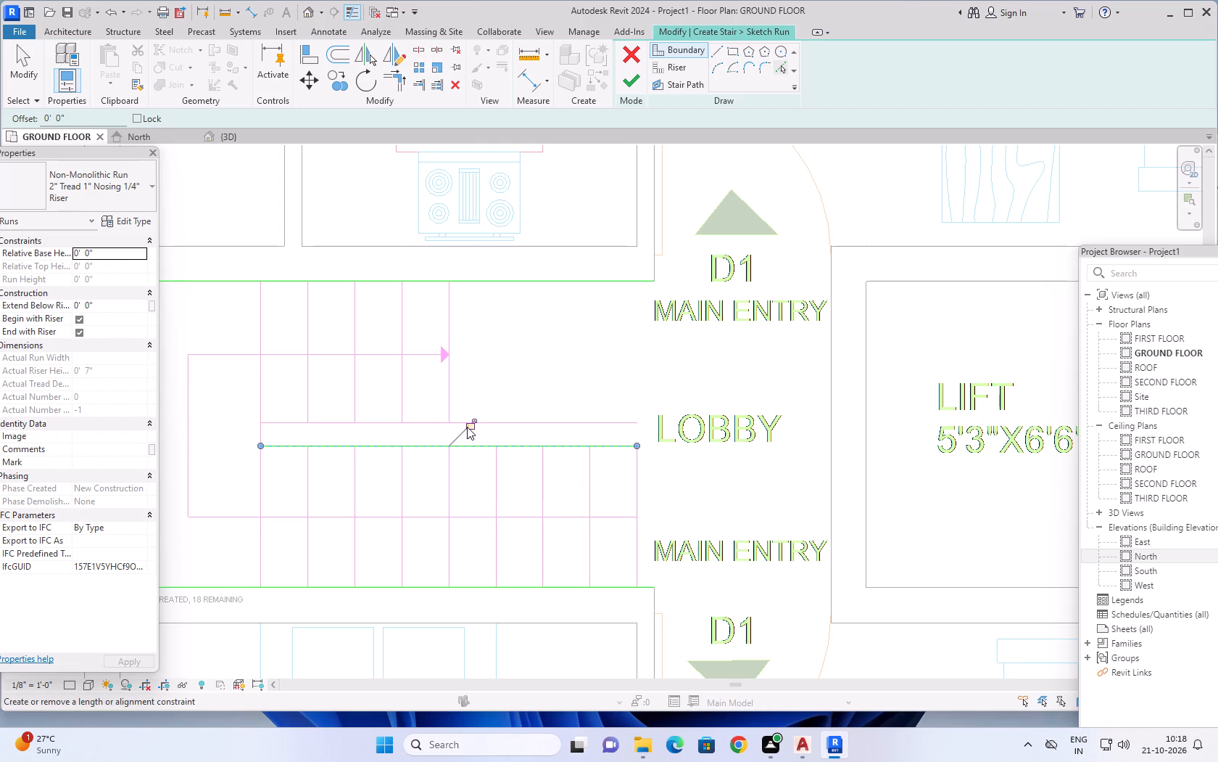
left_click(502, 425)
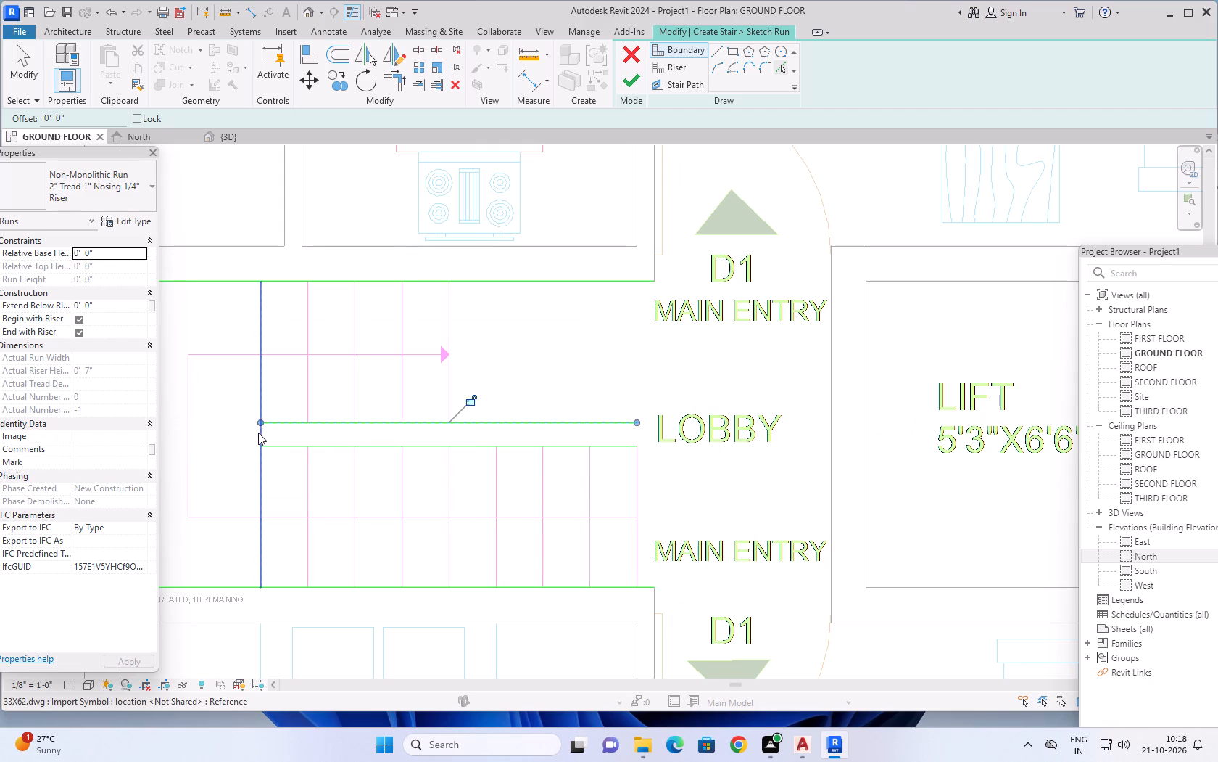
scroll(258, 433, "up", 11)
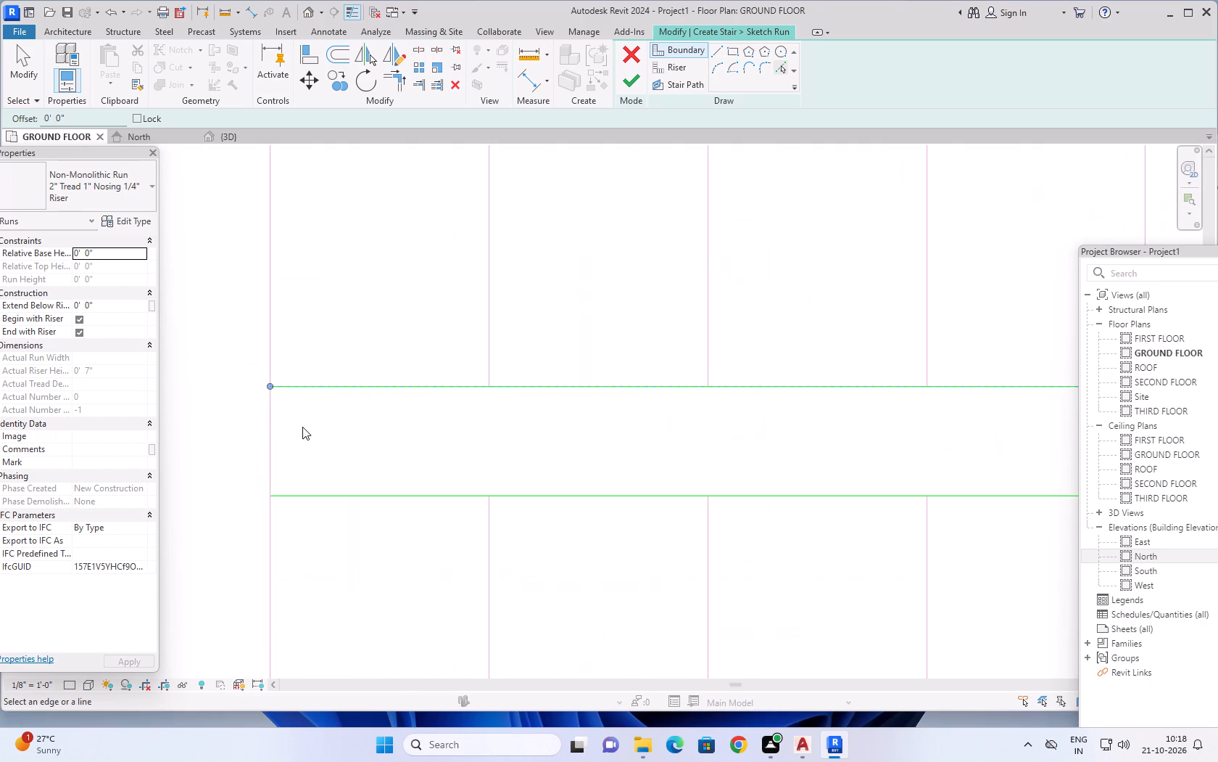
left_click(271, 438)
Trim the landing-edge line and the two lines between the flights into a U-shaped inner boundary open toward the lobby.
scroll(334, 431, "down", 2)
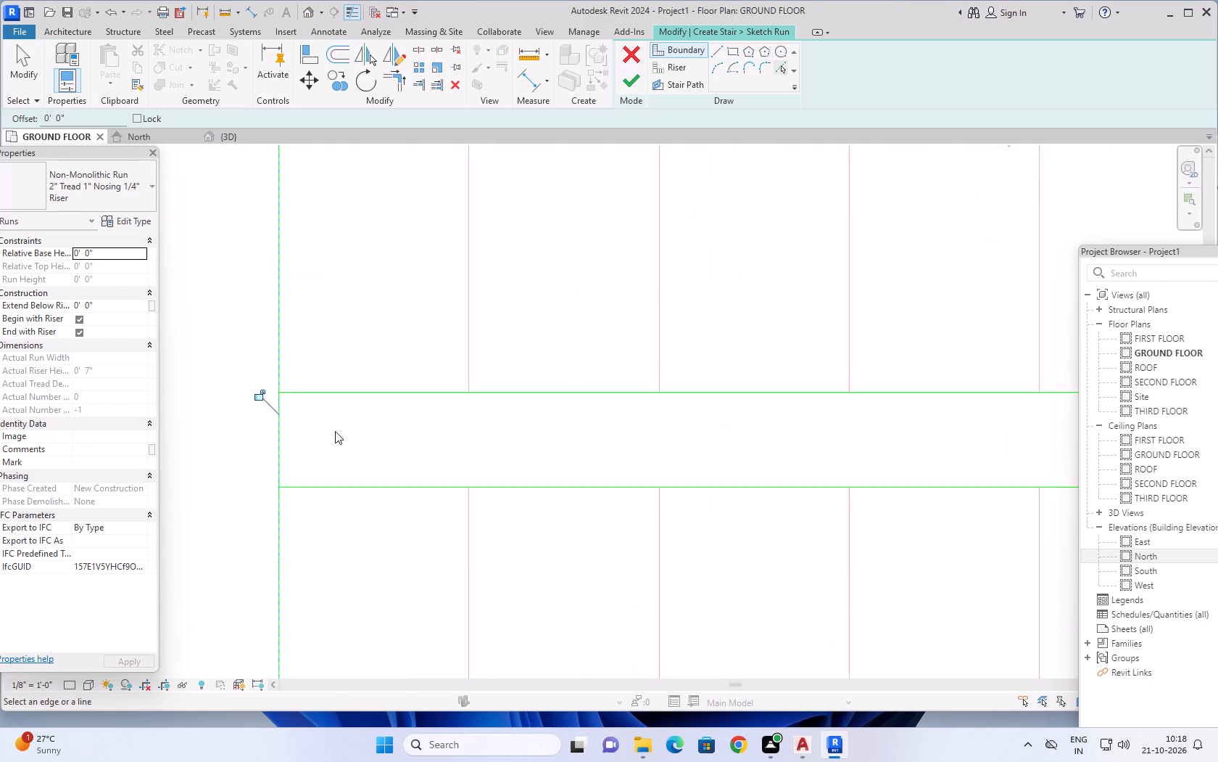
scroll(335, 431, "down", 6)
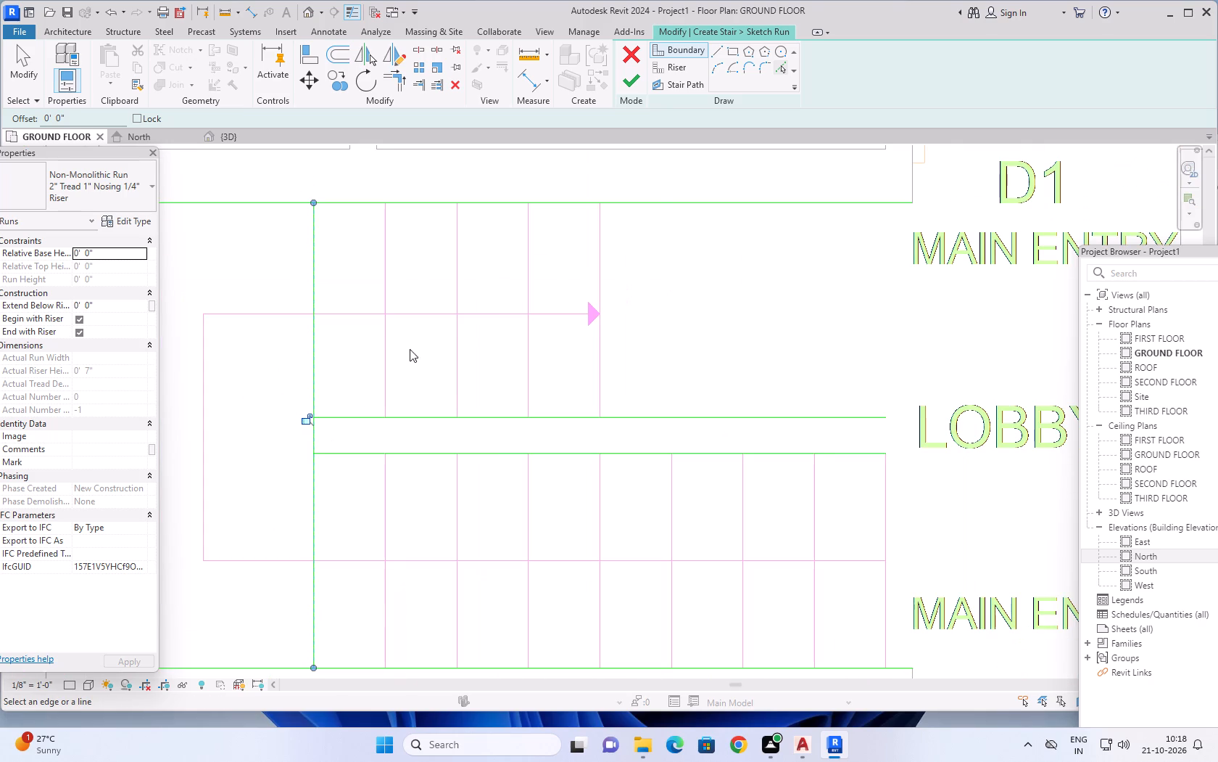
left_click(394, 85)
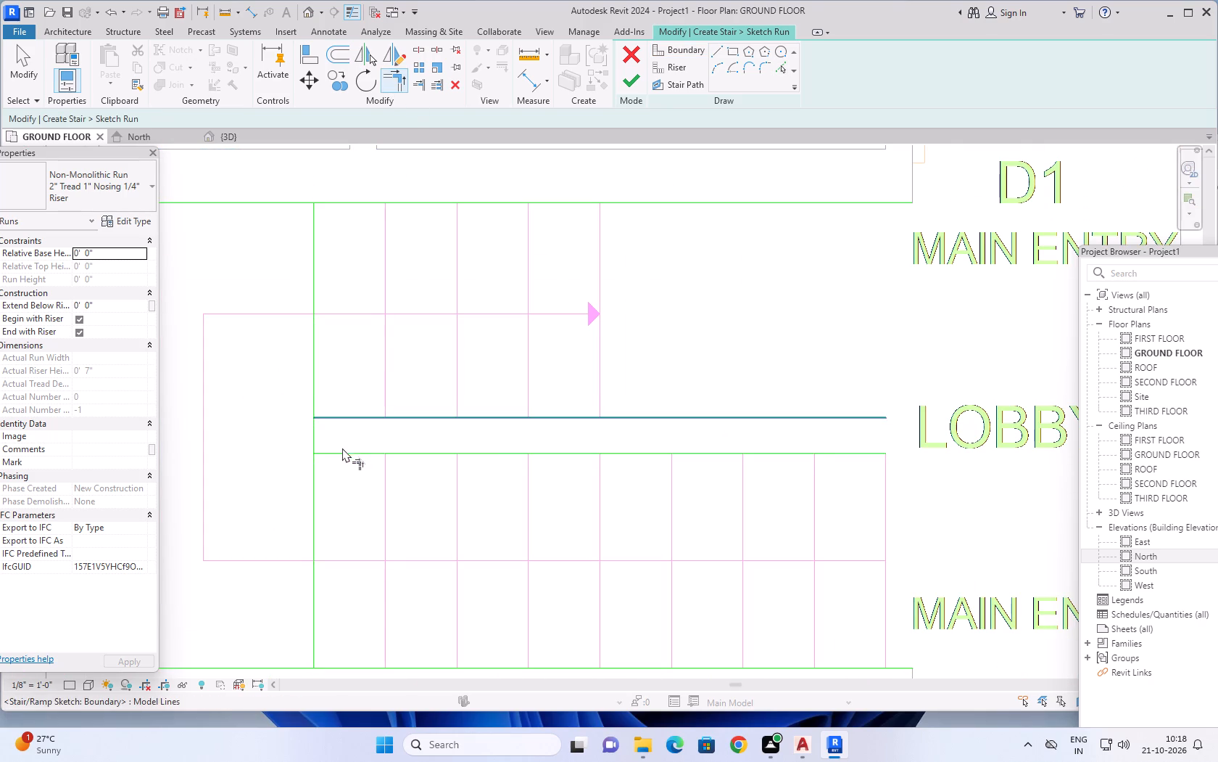
left_click(345, 454)
left_click(312, 441)
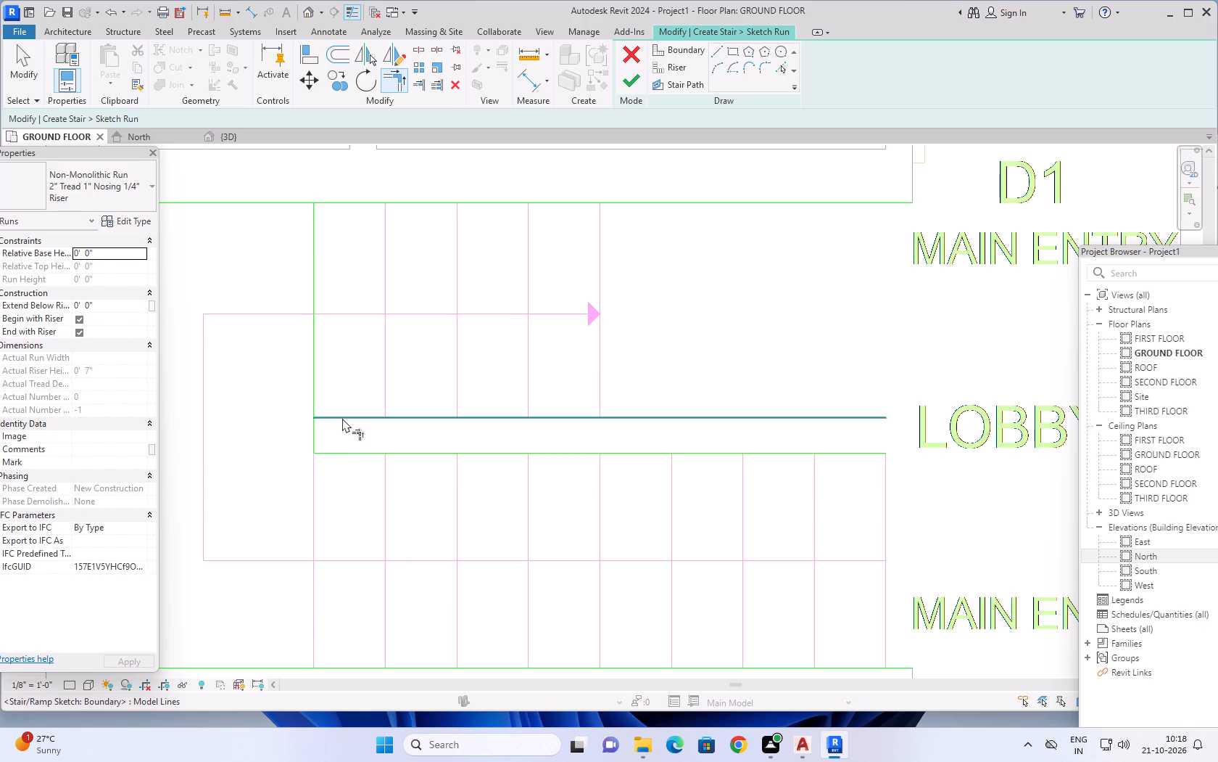
left_click(343, 418)
left_click(315, 437)
Pick nine riser lines from the DWG for the flight beside STUDY/BE ROOM-3, from the lobby to the landing edge.
scroll(355, 427, "down", 3)
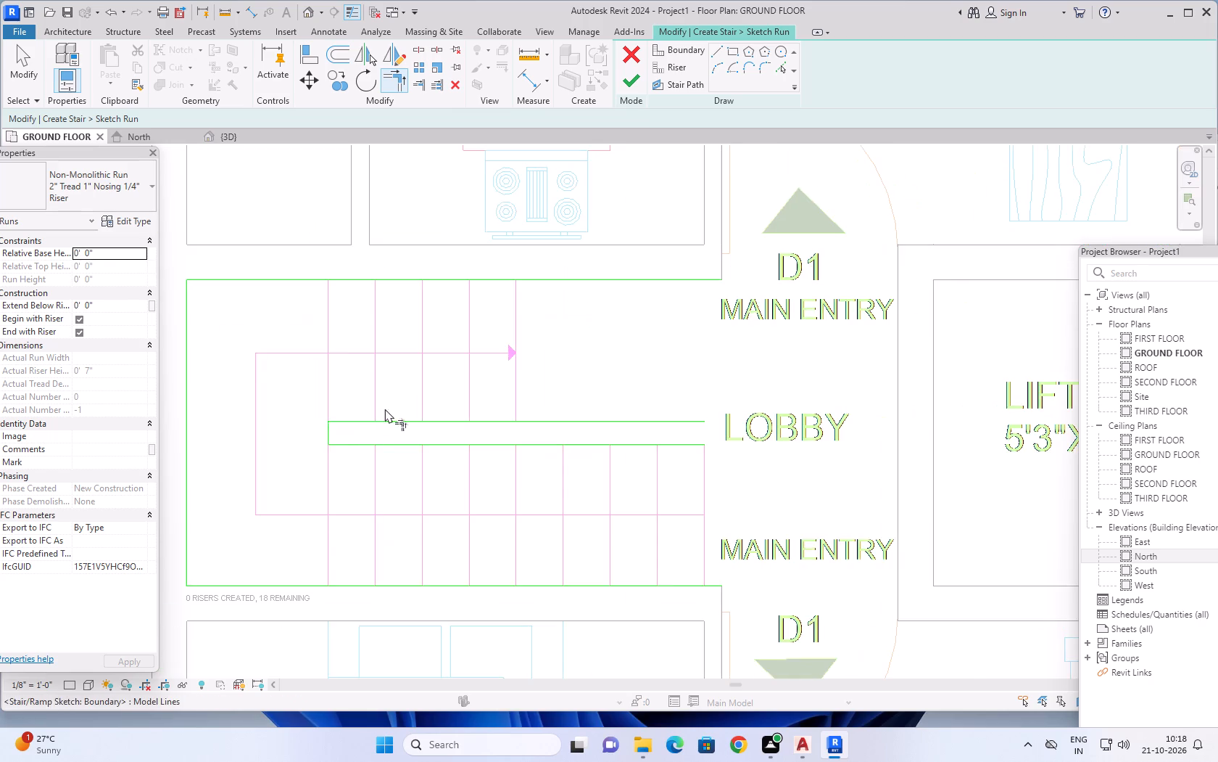
scroll(408, 394, "down", 3)
middle_click_drag(525, 369, 542, 339)
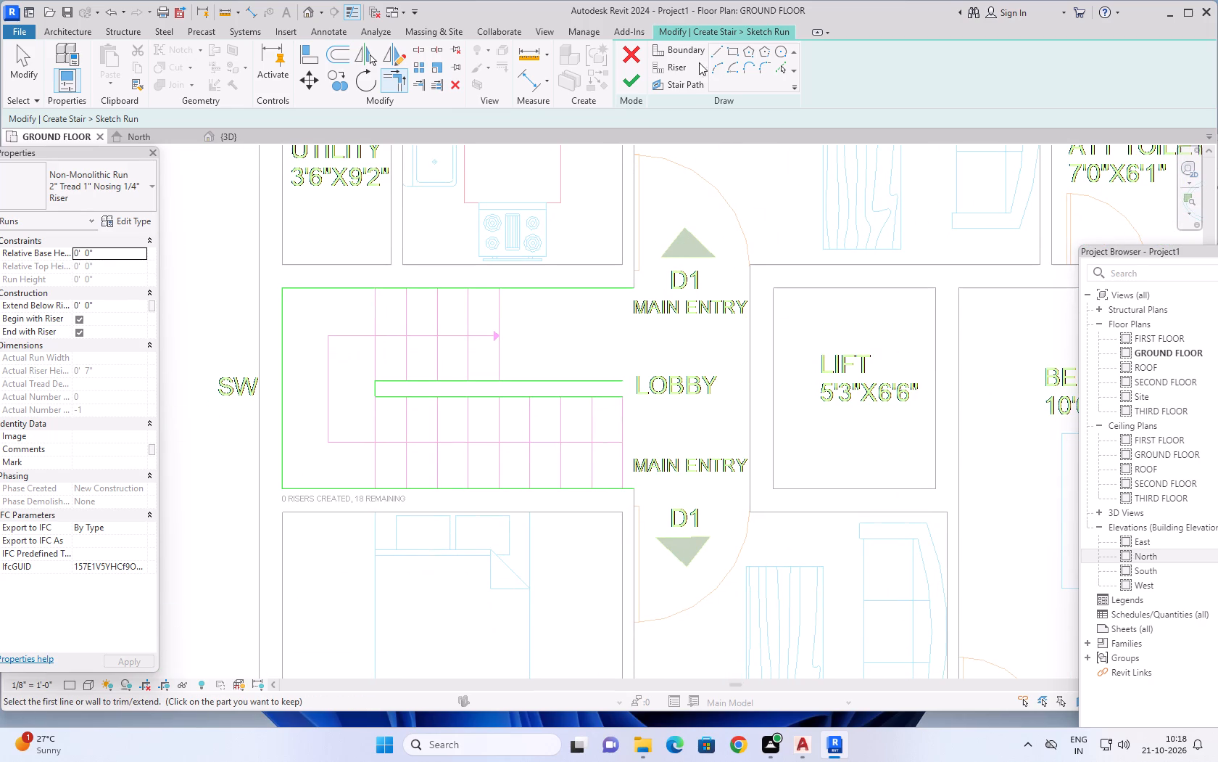
left_click(681, 69)
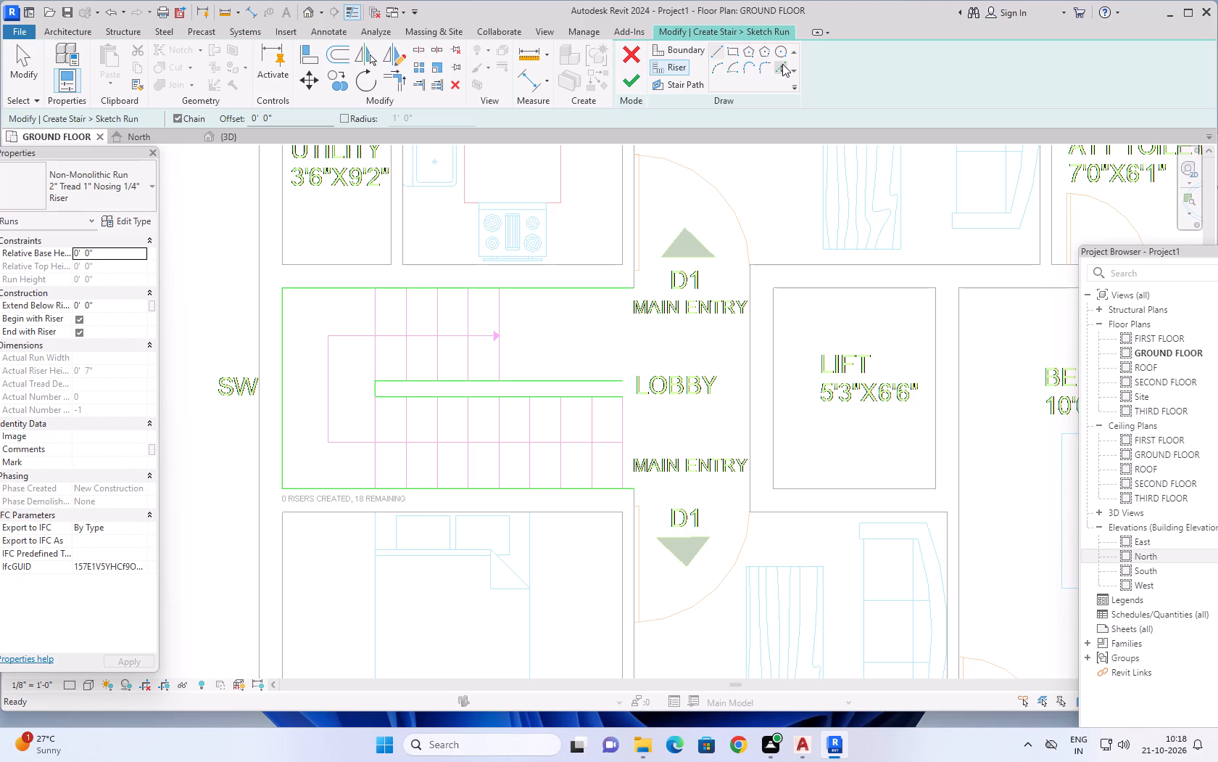
left_click(782, 64)
left_click(626, 459)
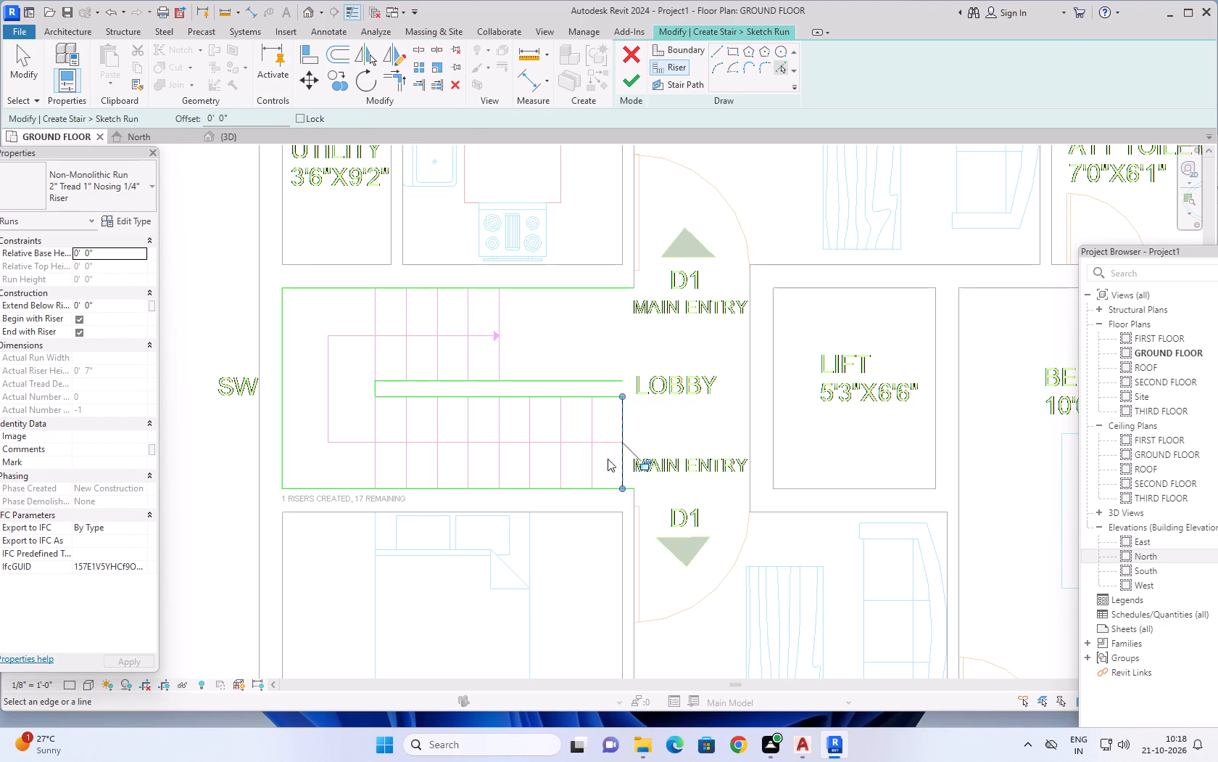
left_click(591, 462)
left_click(564, 463)
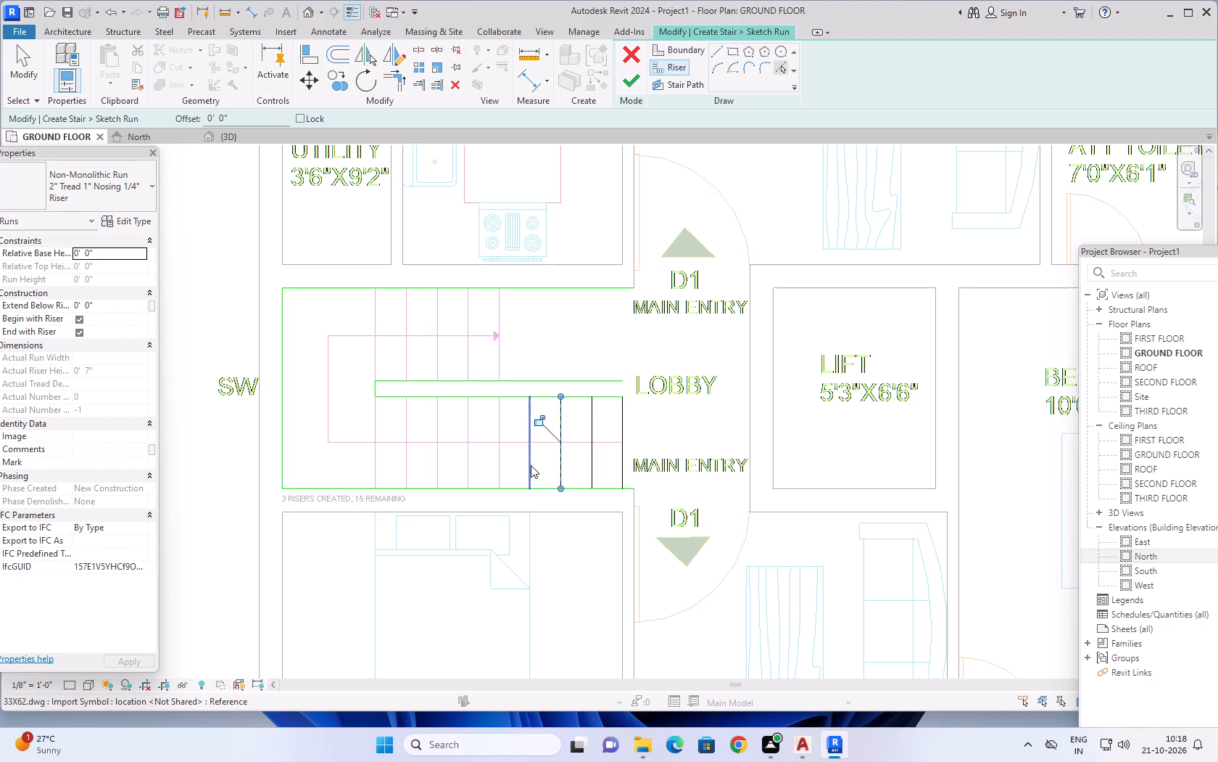
left_click(531, 466)
left_click(502, 468)
left_click(471, 470)
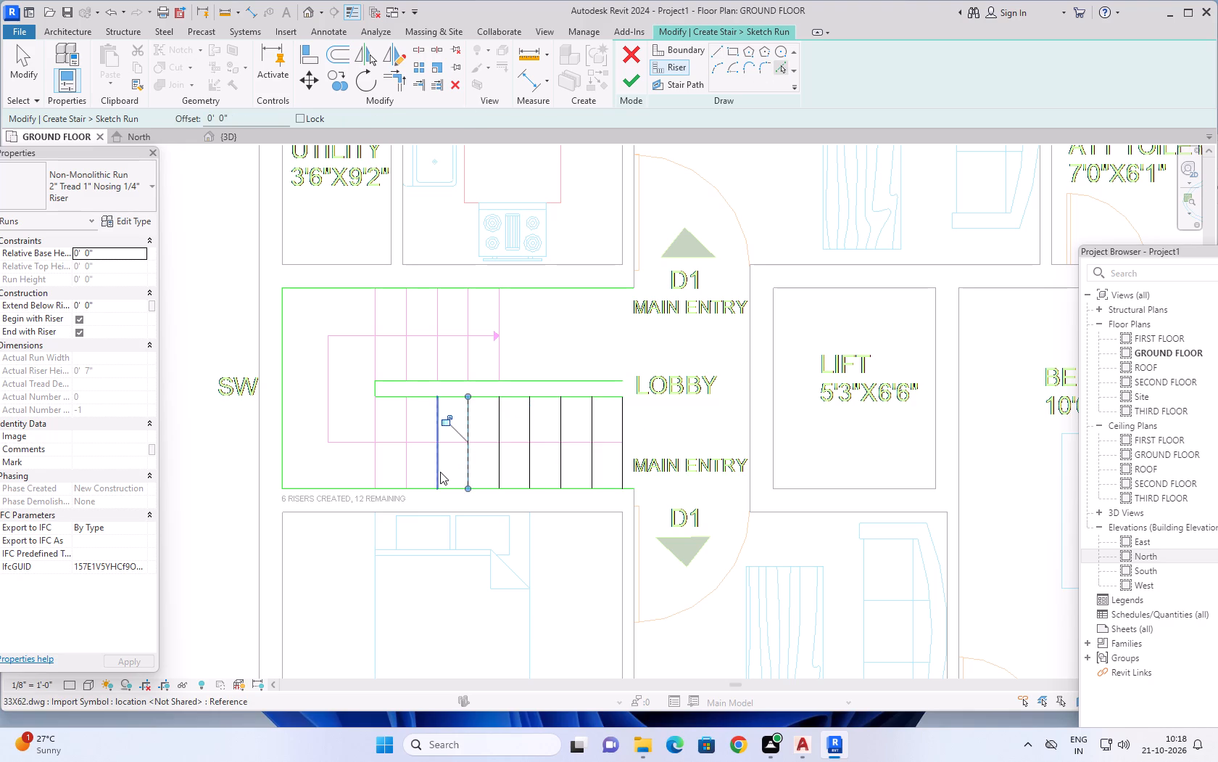
left_click(439, 472)
left_click(405, 474)
left_click(374, 475)
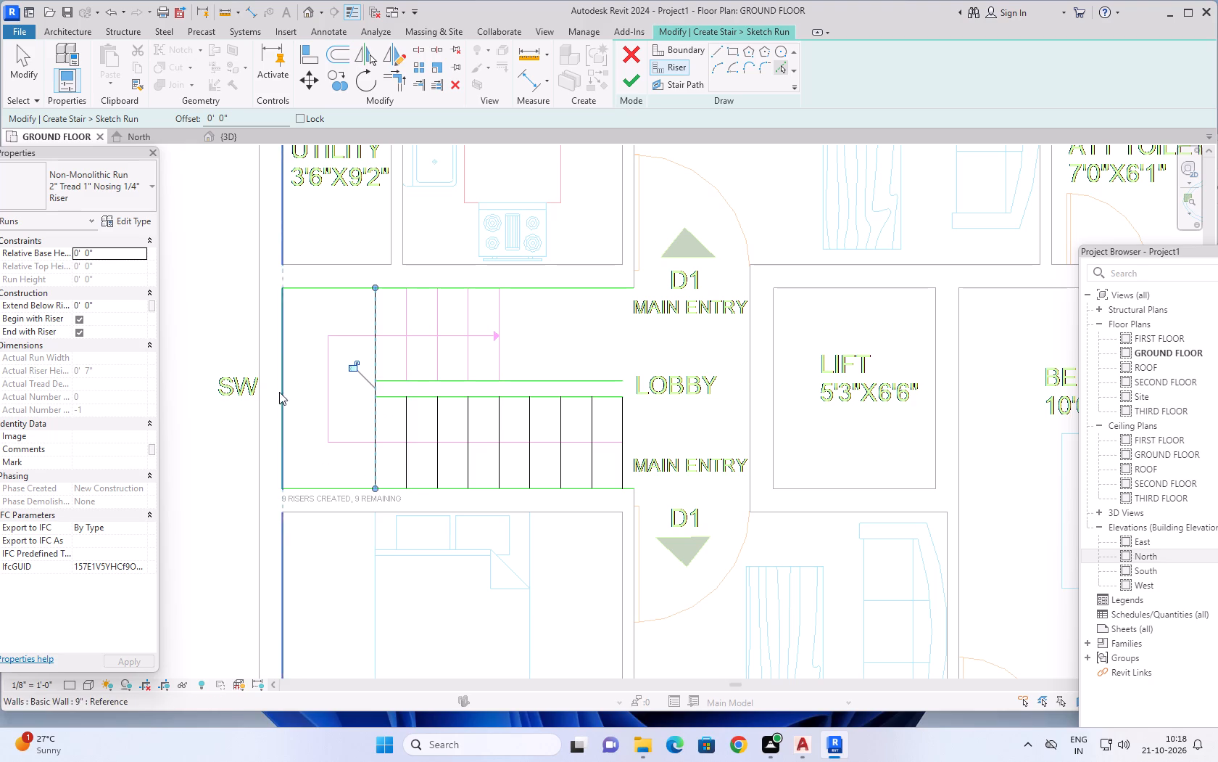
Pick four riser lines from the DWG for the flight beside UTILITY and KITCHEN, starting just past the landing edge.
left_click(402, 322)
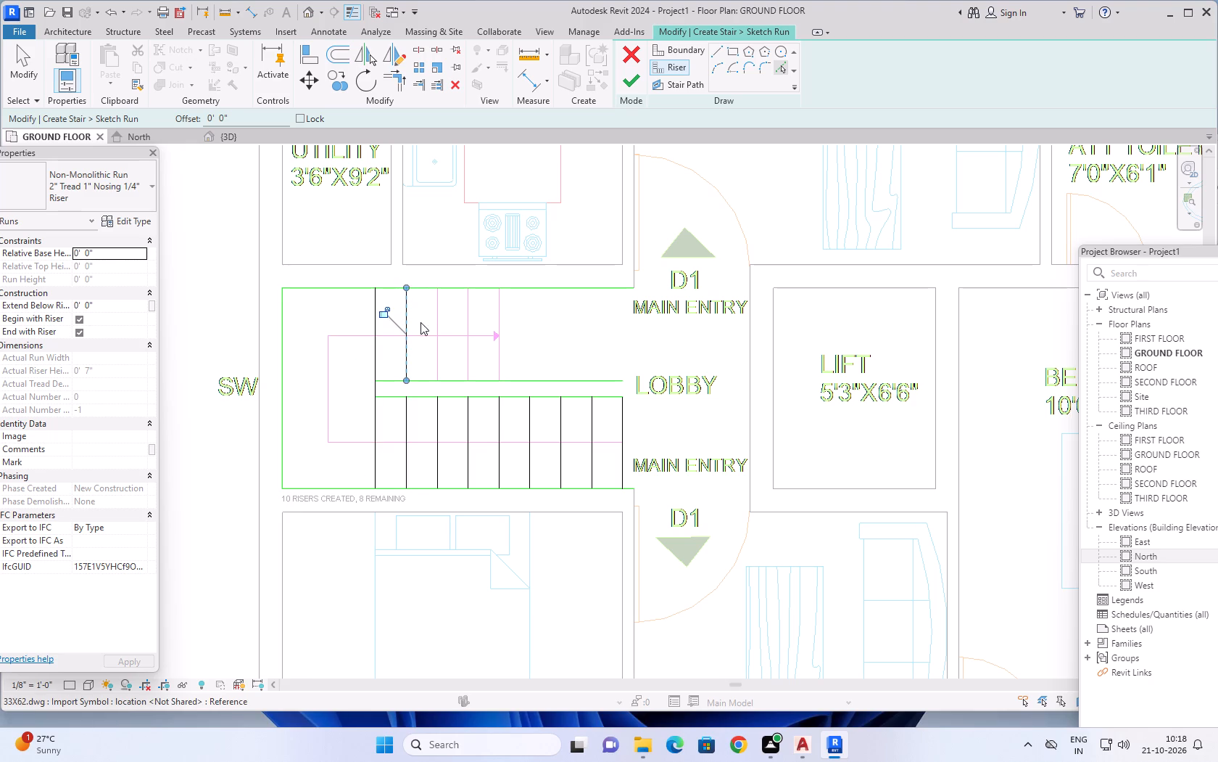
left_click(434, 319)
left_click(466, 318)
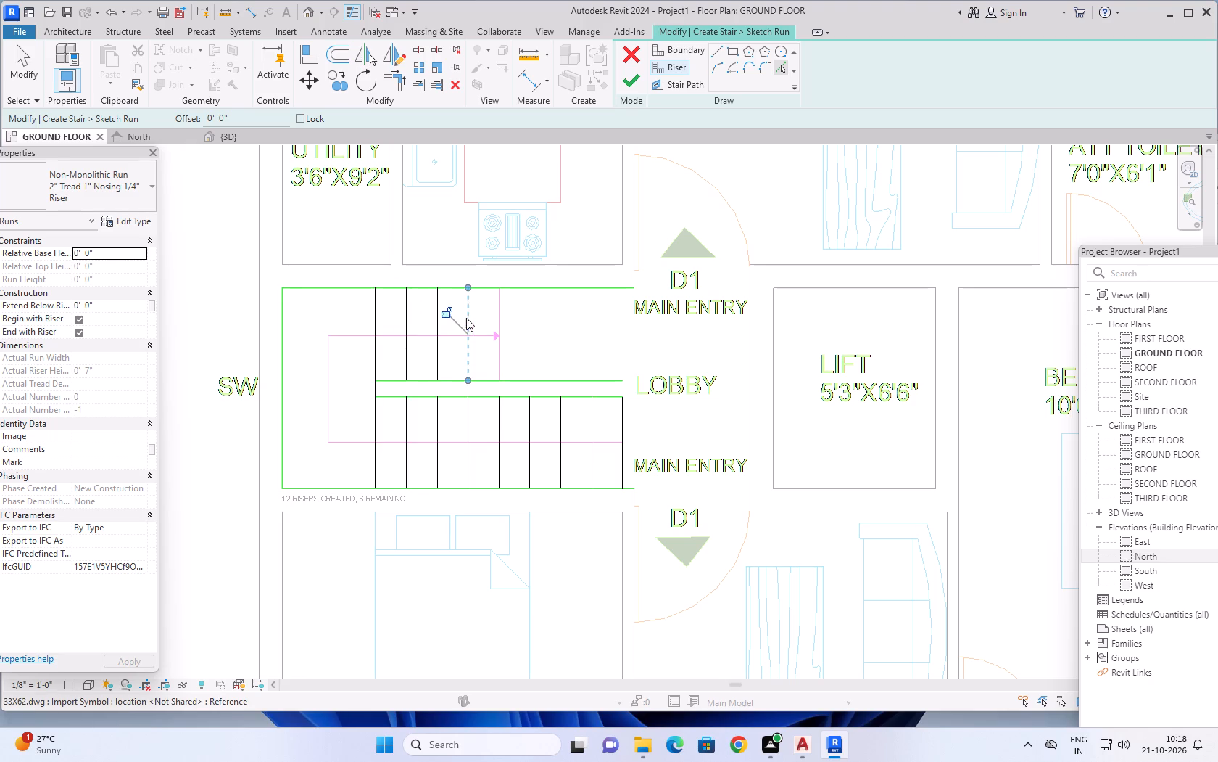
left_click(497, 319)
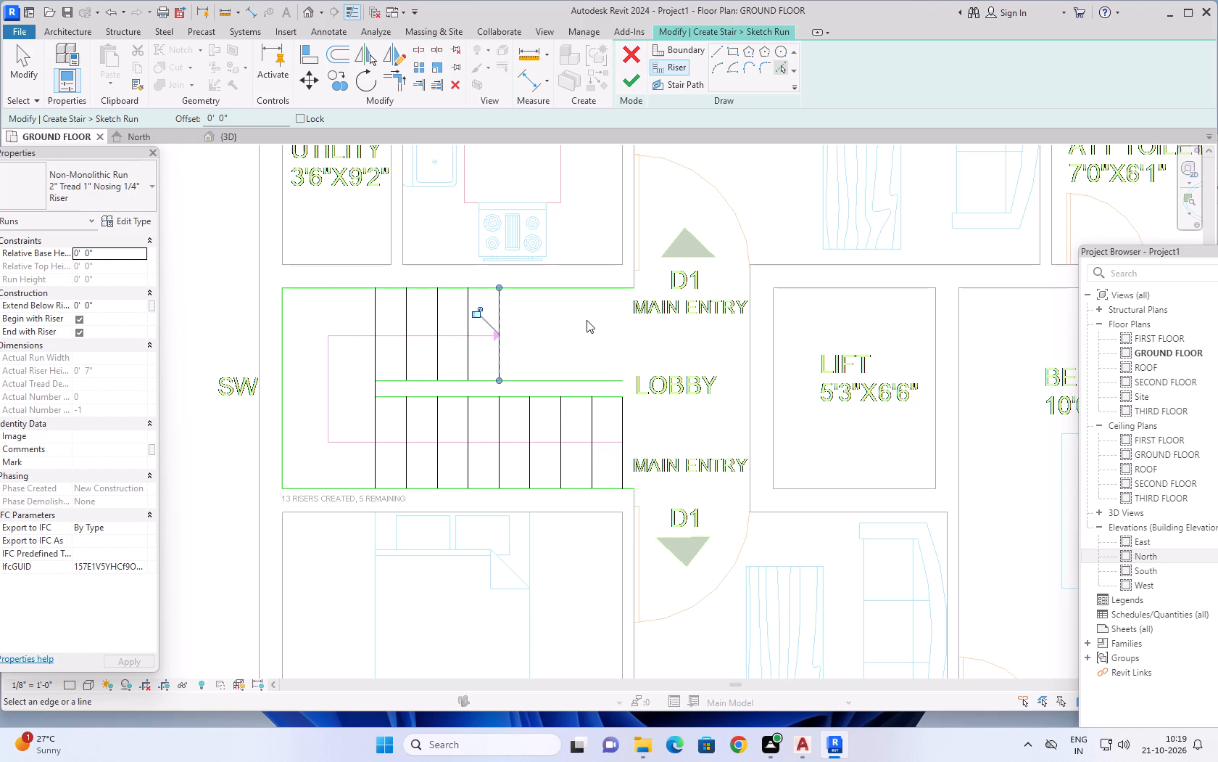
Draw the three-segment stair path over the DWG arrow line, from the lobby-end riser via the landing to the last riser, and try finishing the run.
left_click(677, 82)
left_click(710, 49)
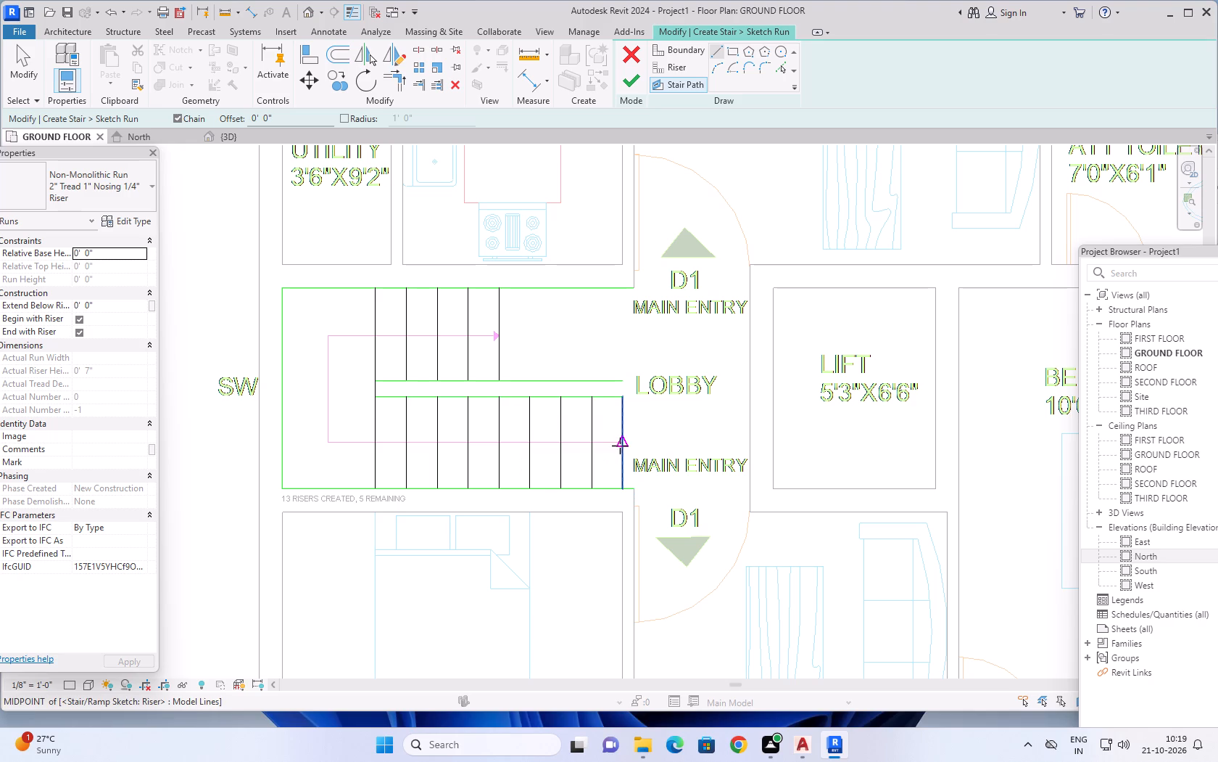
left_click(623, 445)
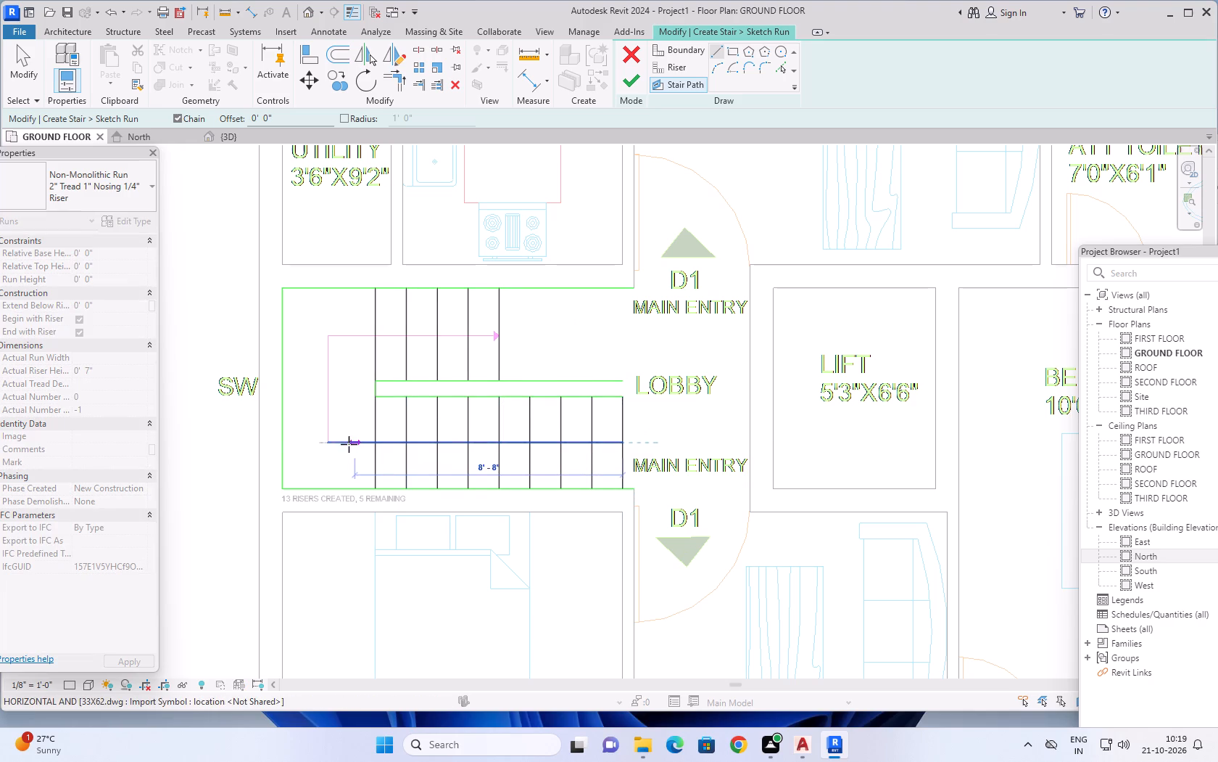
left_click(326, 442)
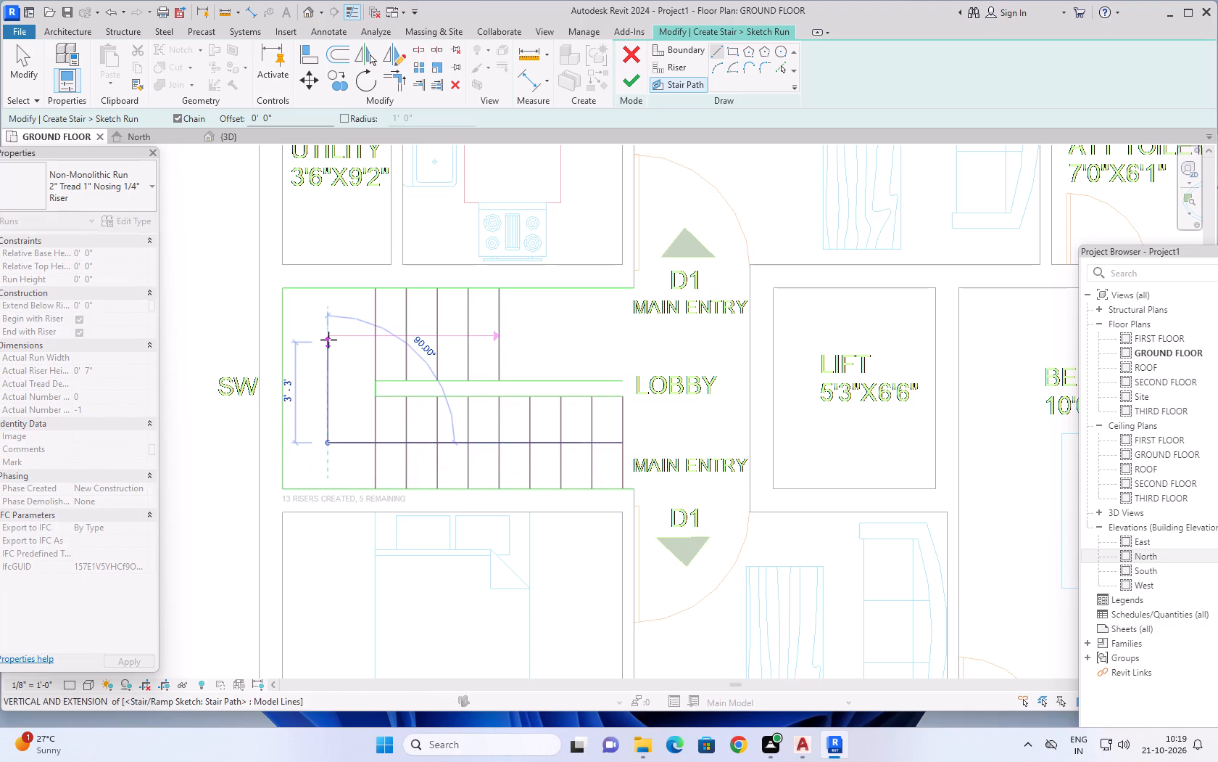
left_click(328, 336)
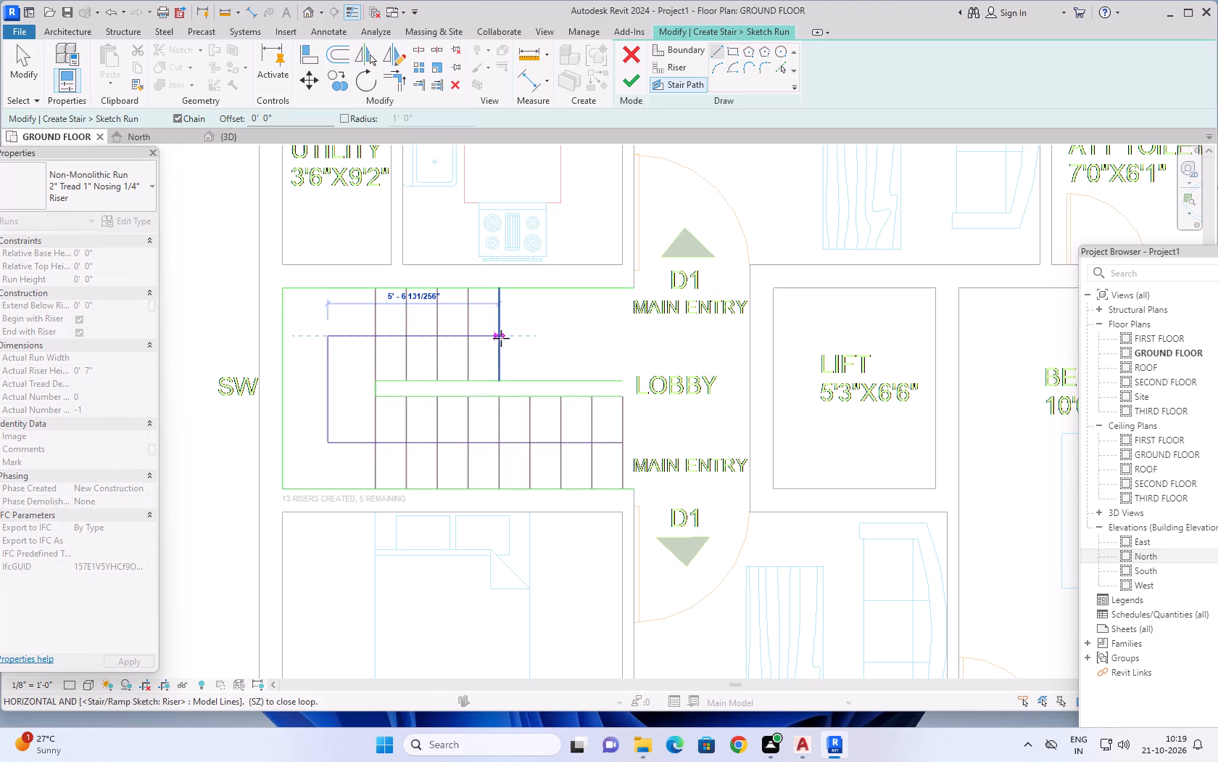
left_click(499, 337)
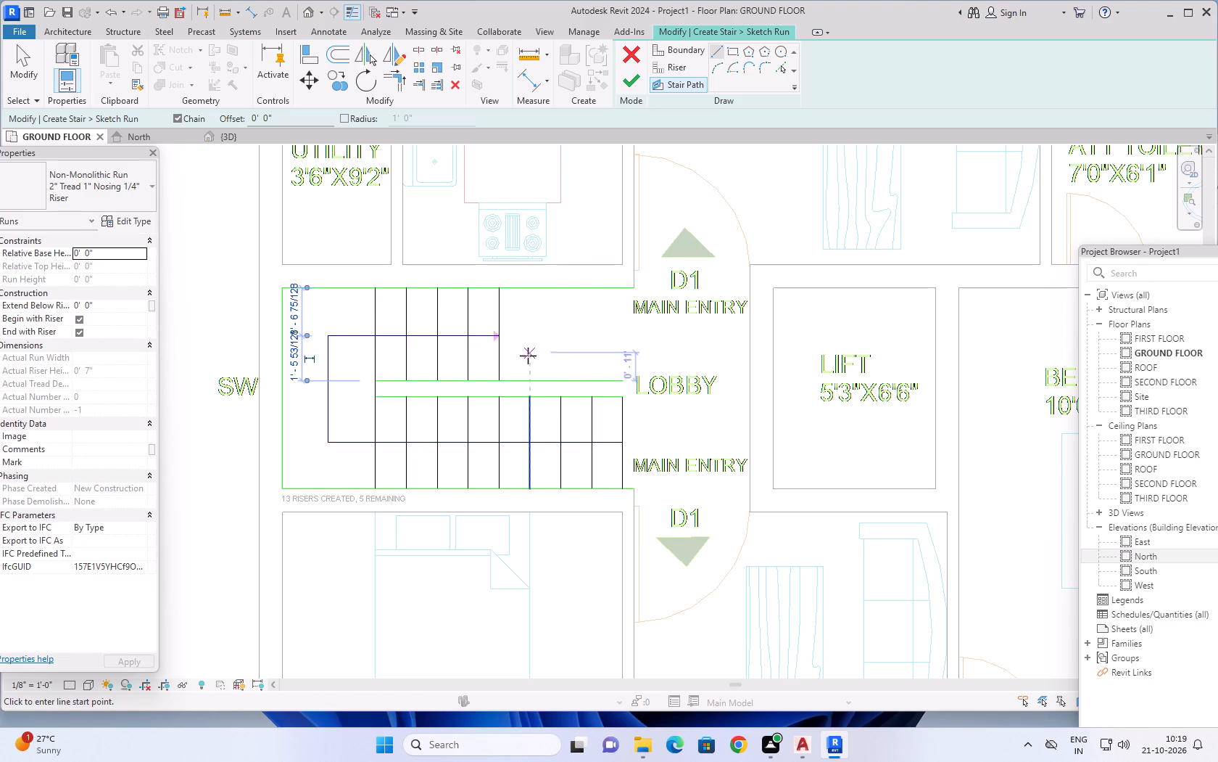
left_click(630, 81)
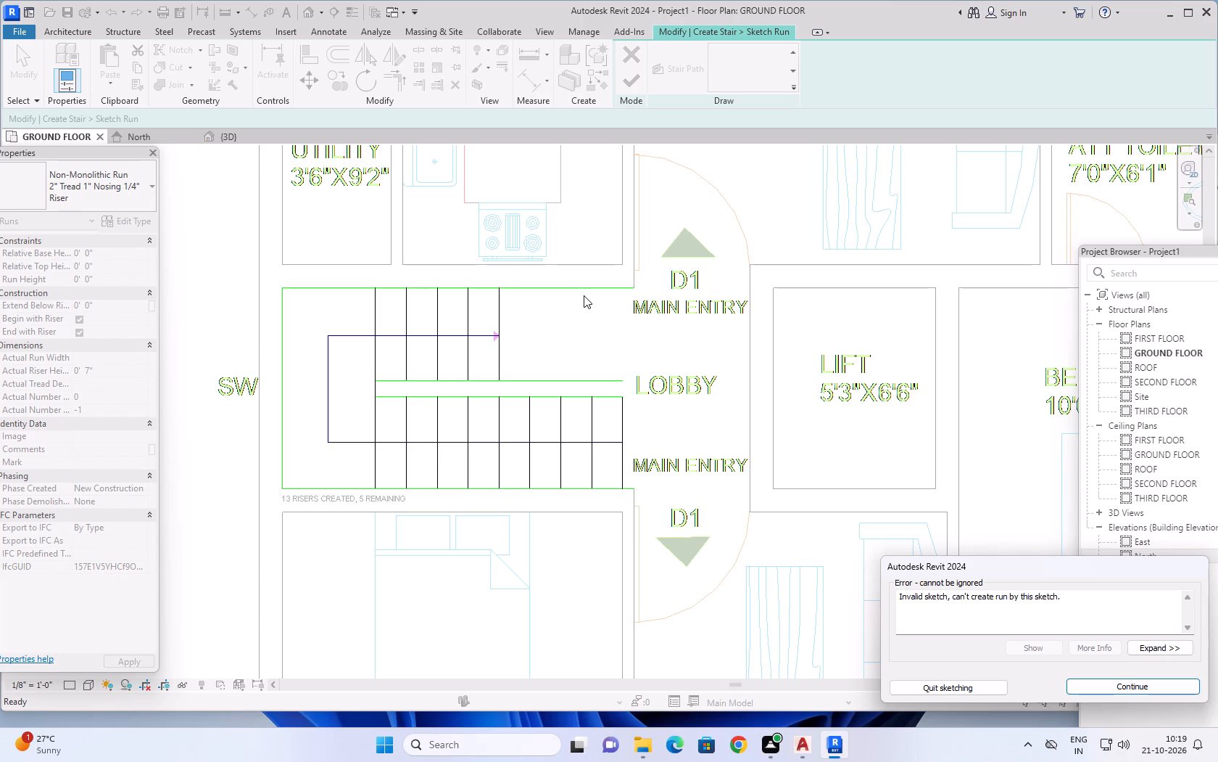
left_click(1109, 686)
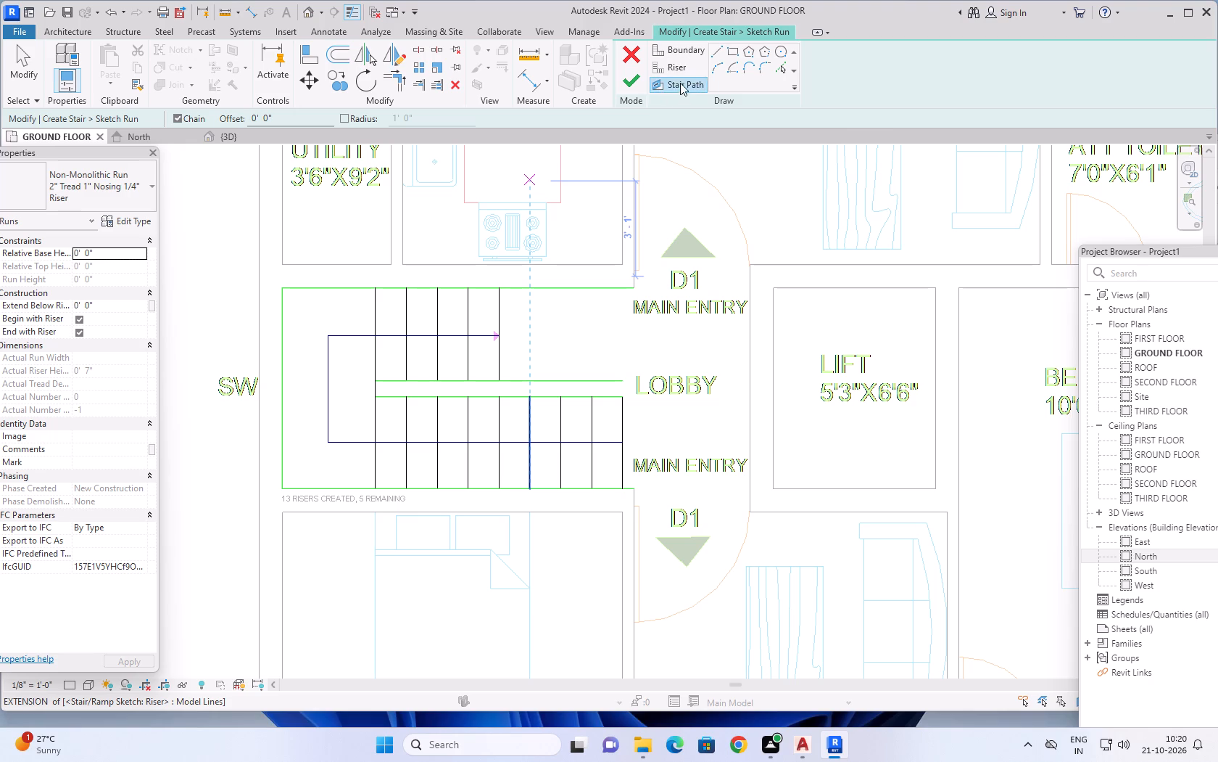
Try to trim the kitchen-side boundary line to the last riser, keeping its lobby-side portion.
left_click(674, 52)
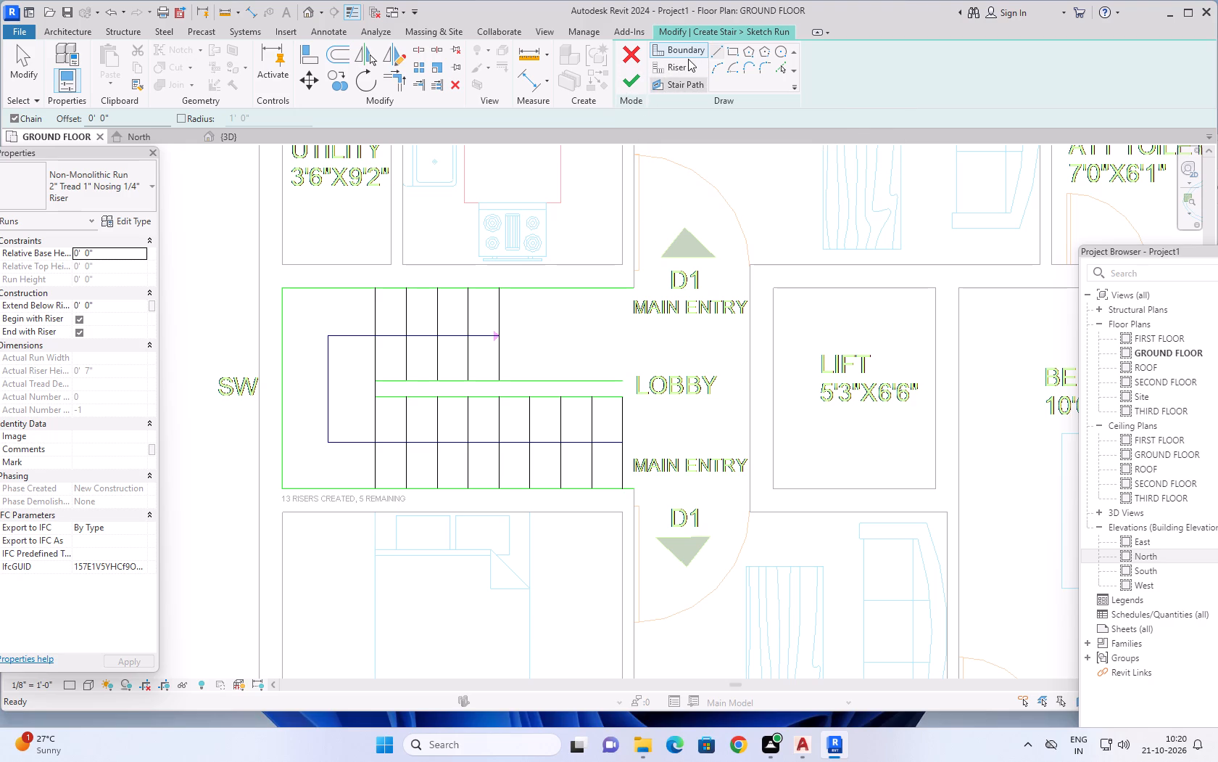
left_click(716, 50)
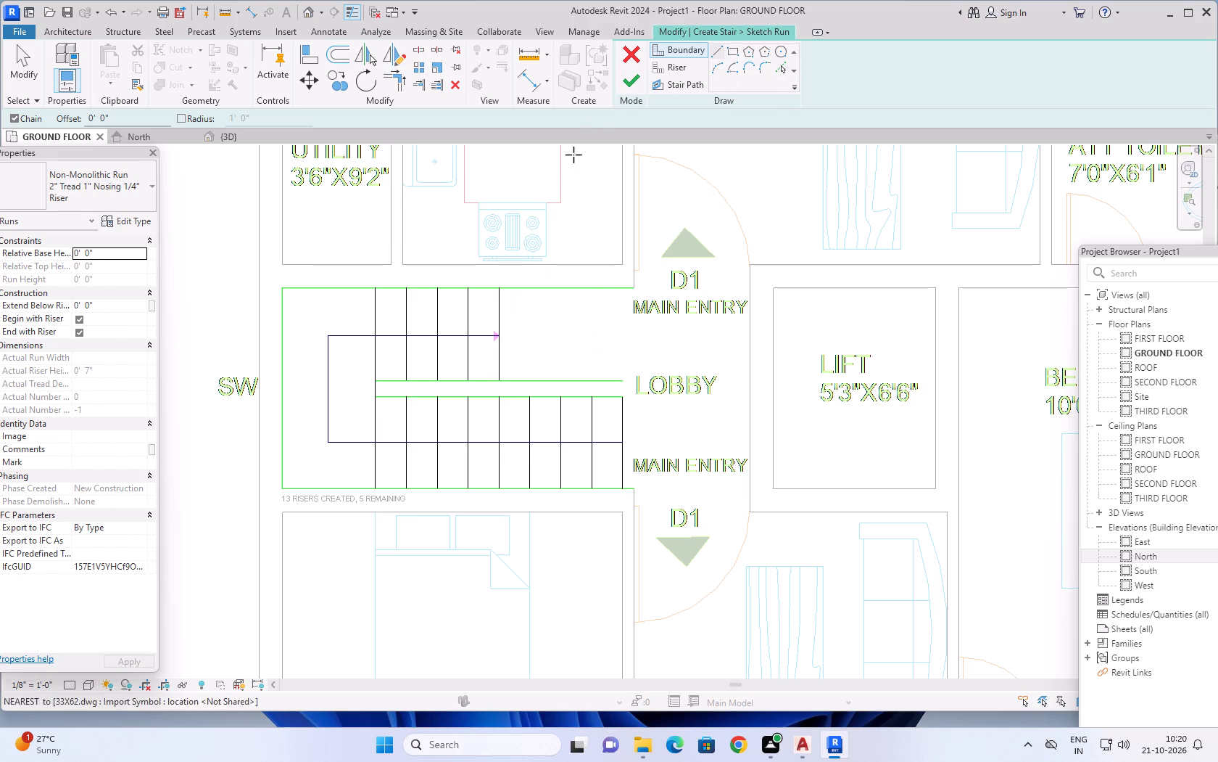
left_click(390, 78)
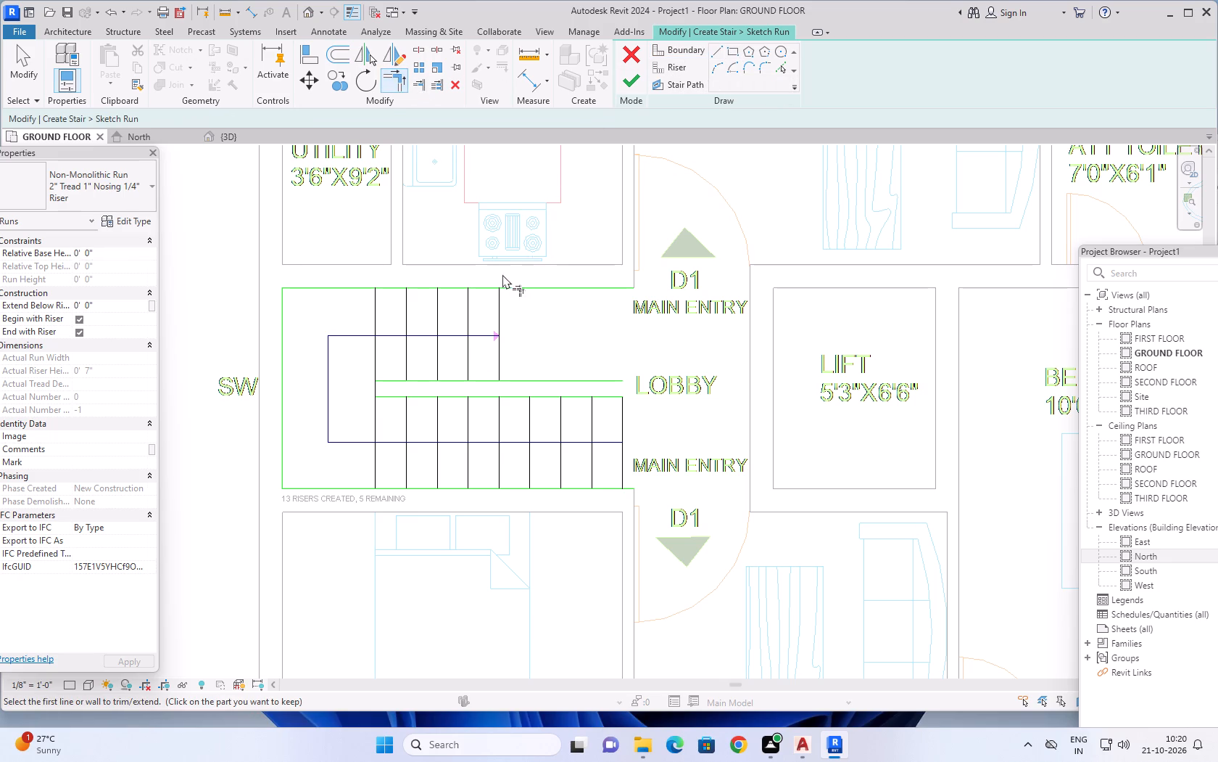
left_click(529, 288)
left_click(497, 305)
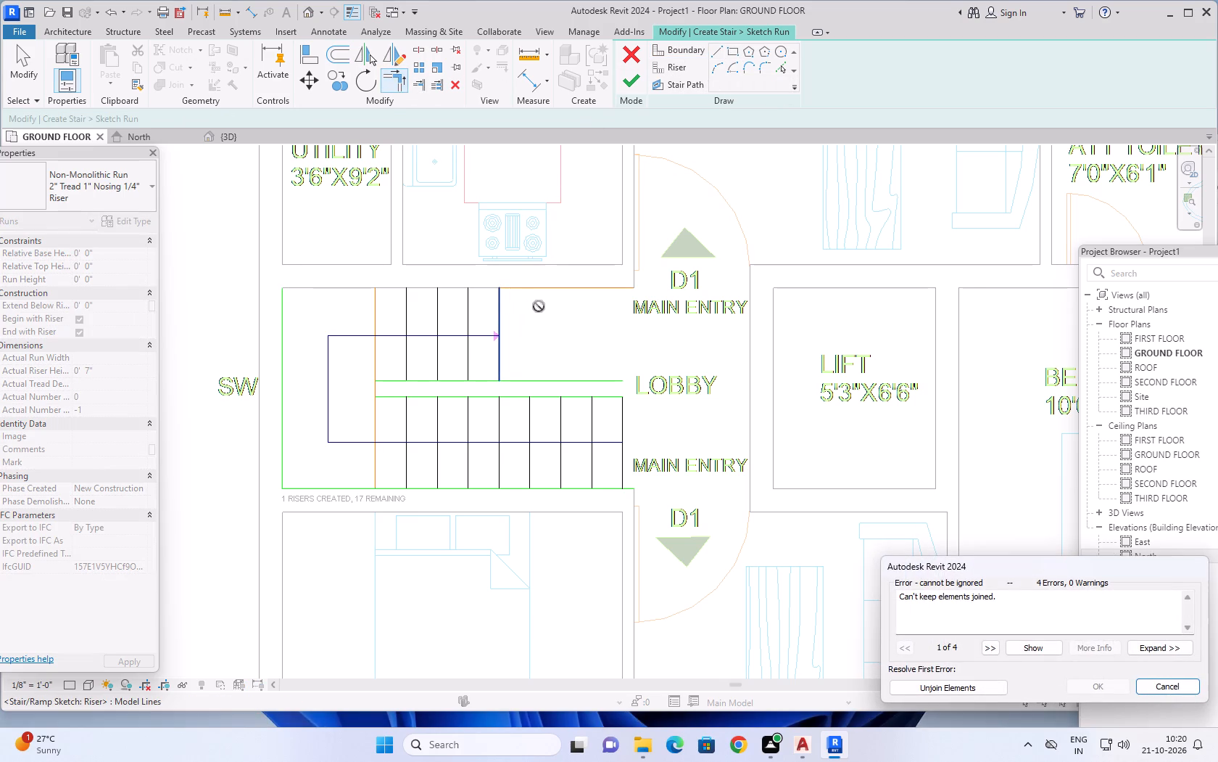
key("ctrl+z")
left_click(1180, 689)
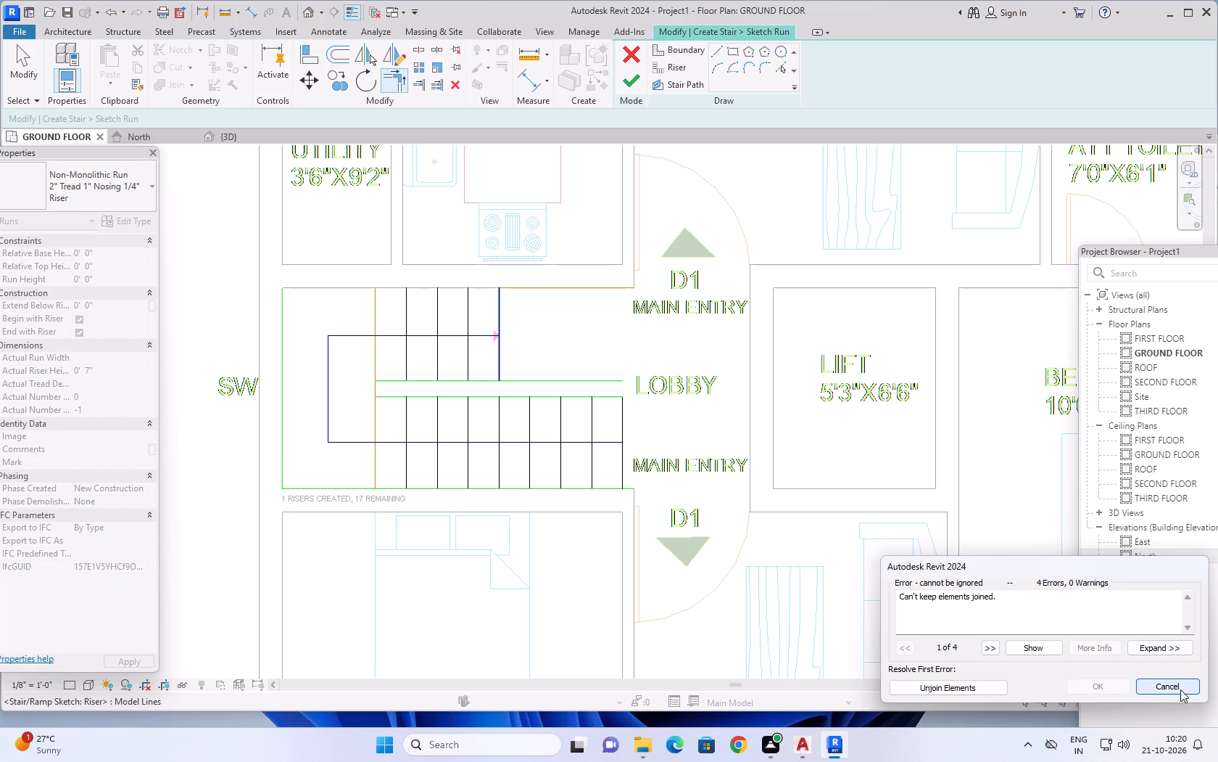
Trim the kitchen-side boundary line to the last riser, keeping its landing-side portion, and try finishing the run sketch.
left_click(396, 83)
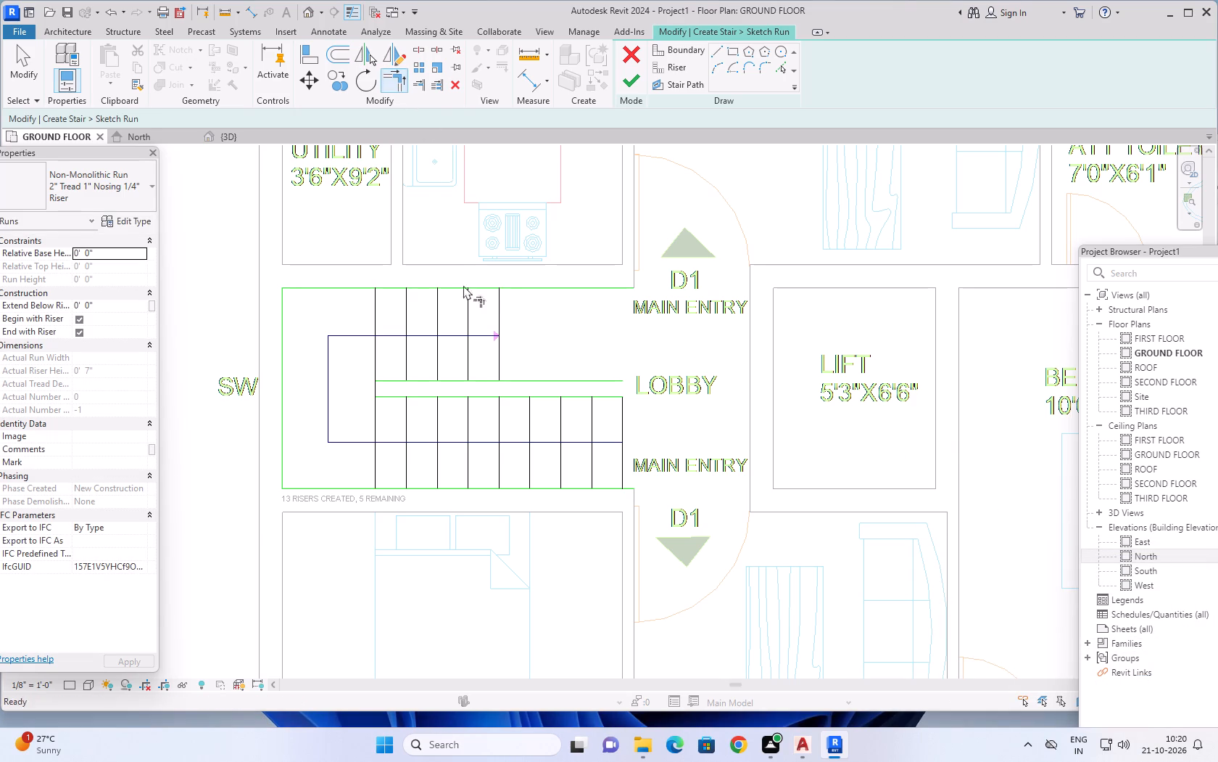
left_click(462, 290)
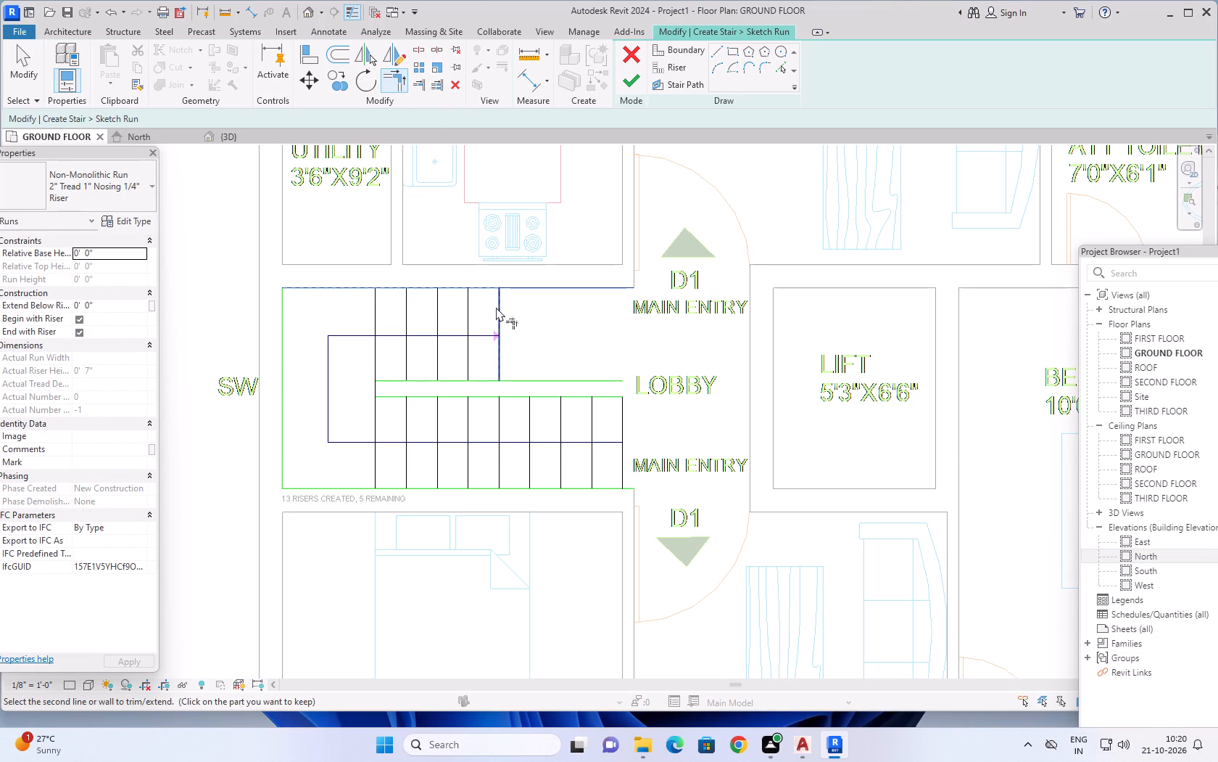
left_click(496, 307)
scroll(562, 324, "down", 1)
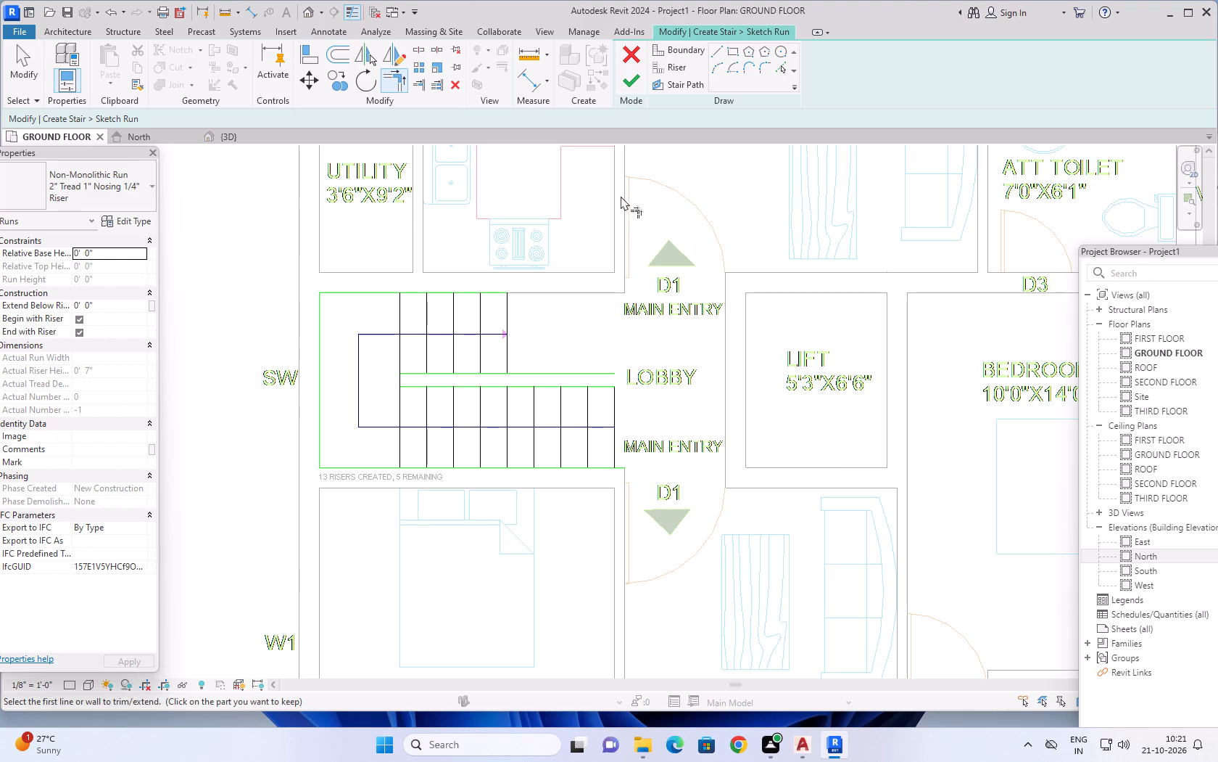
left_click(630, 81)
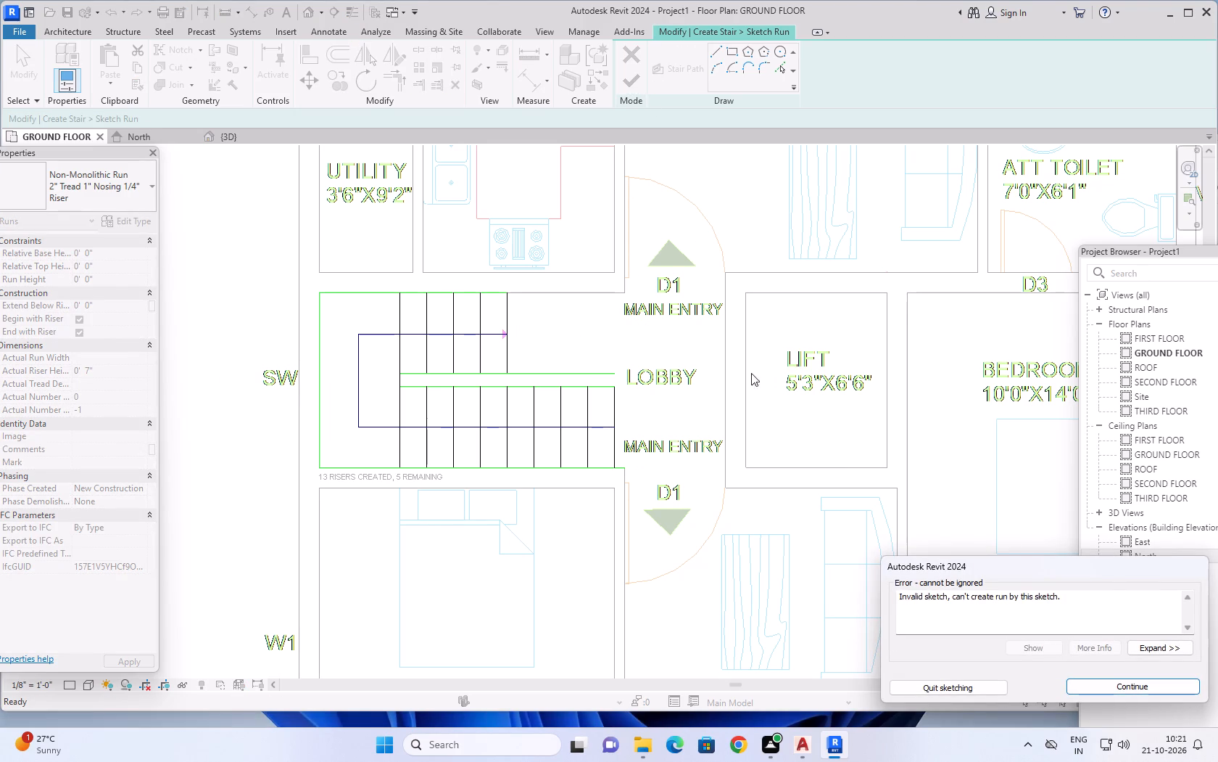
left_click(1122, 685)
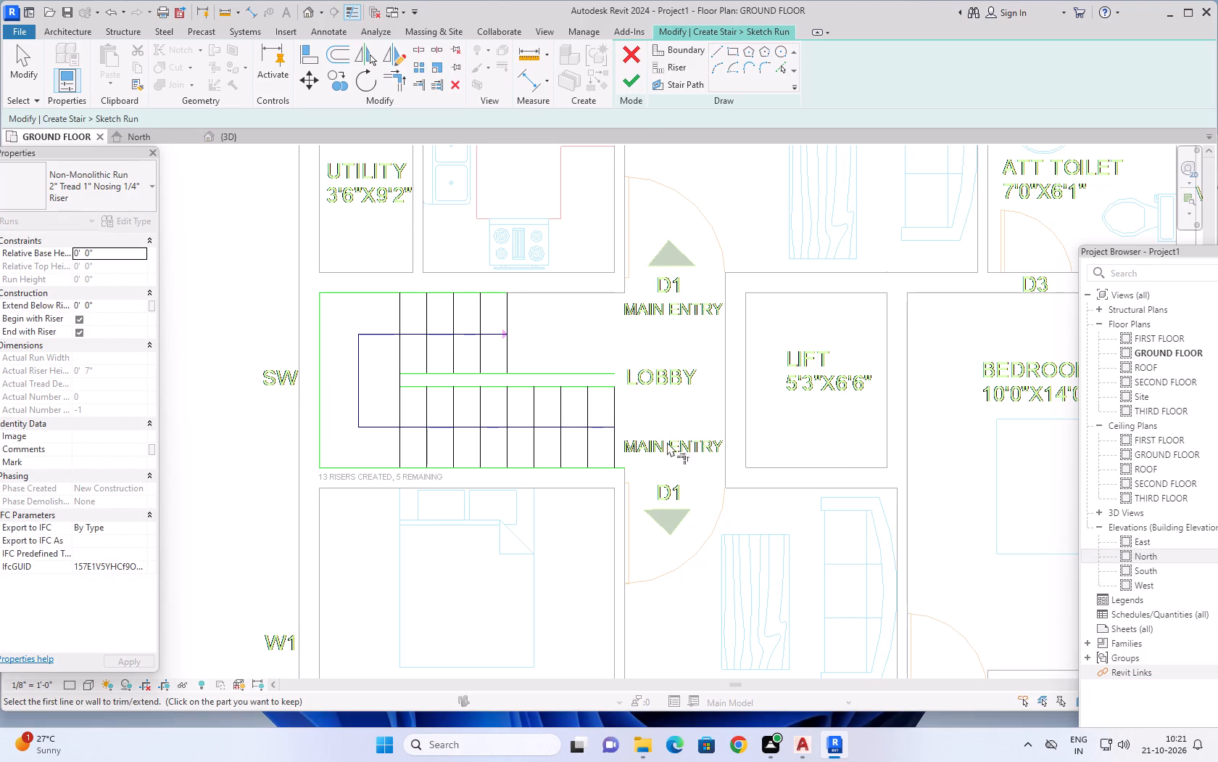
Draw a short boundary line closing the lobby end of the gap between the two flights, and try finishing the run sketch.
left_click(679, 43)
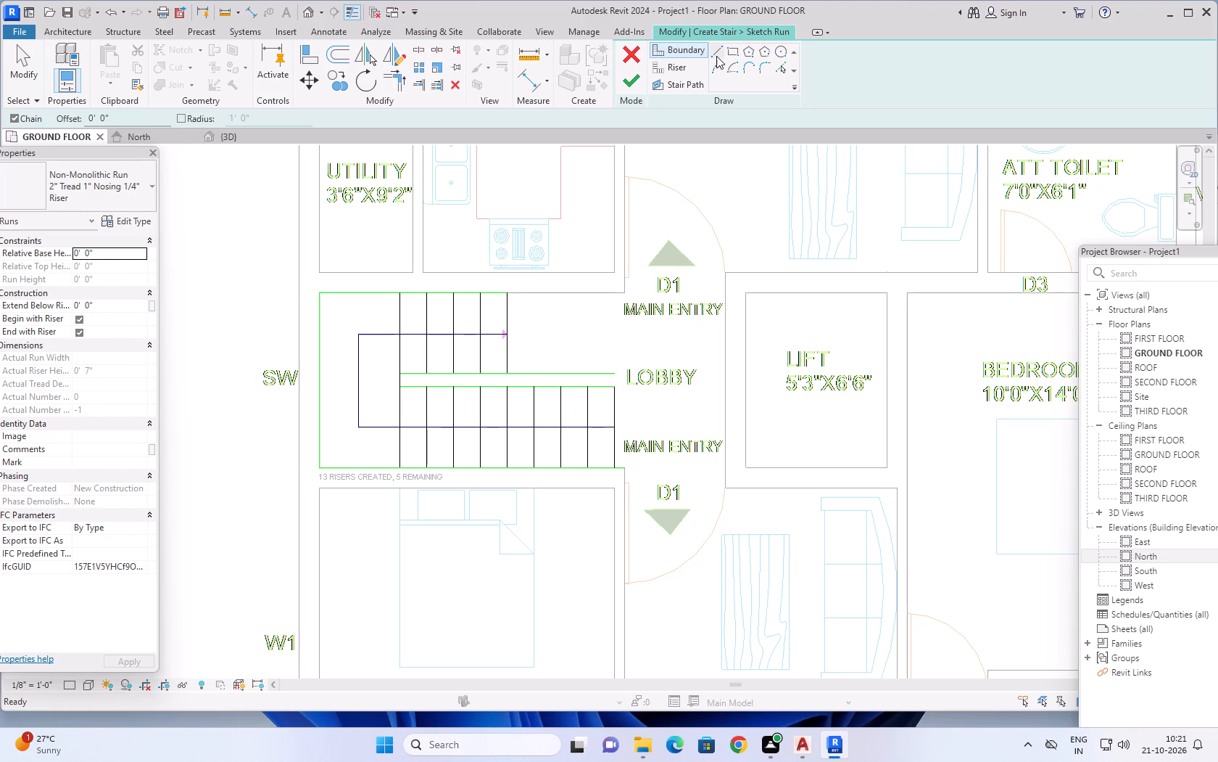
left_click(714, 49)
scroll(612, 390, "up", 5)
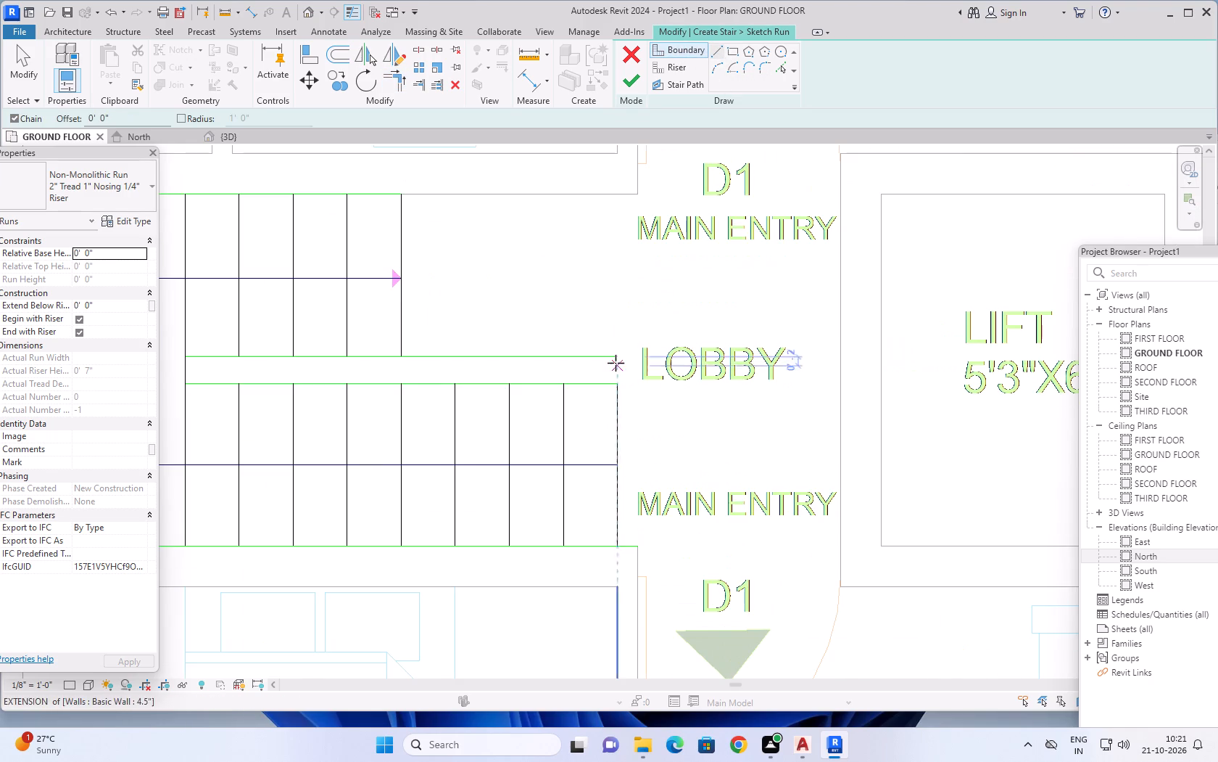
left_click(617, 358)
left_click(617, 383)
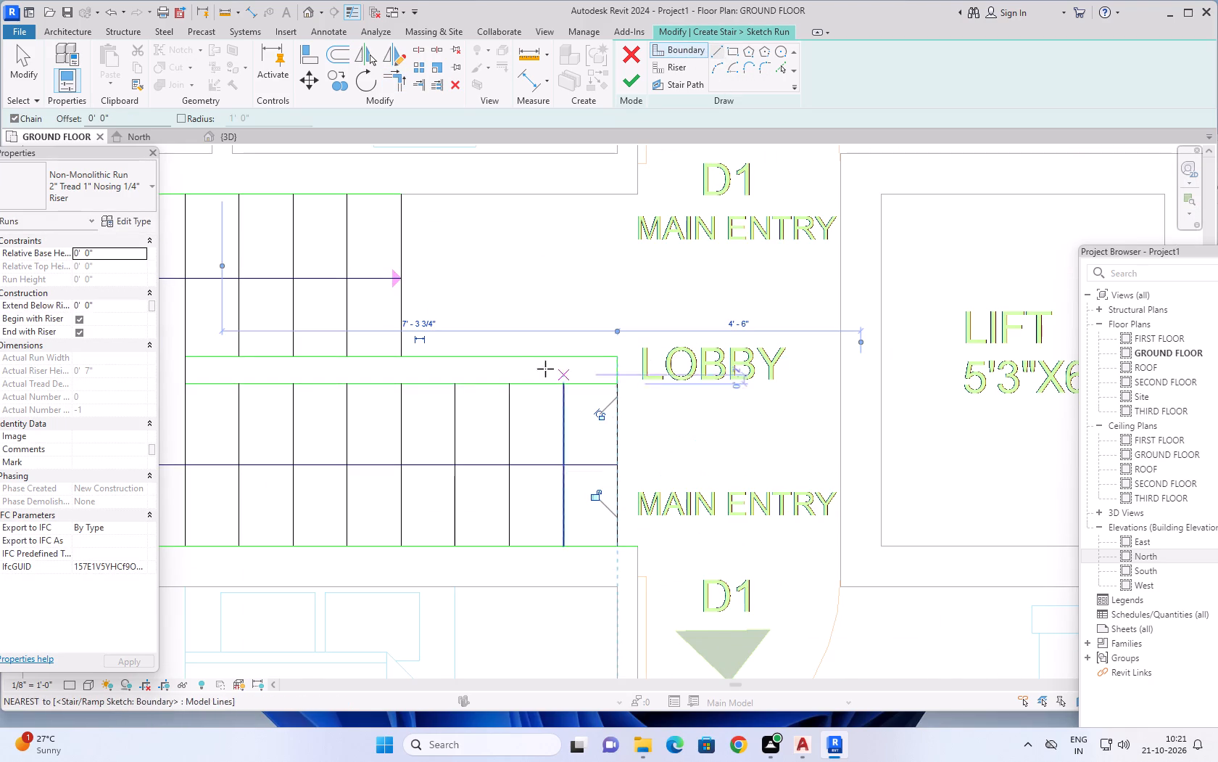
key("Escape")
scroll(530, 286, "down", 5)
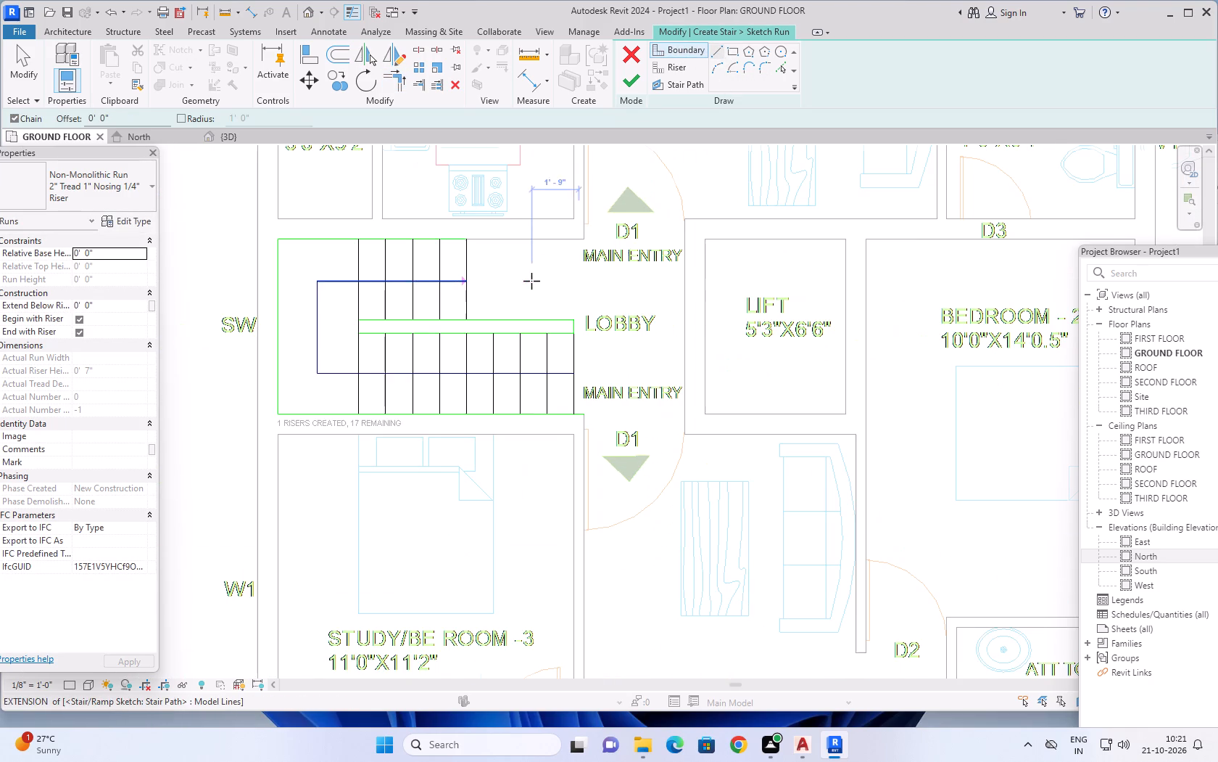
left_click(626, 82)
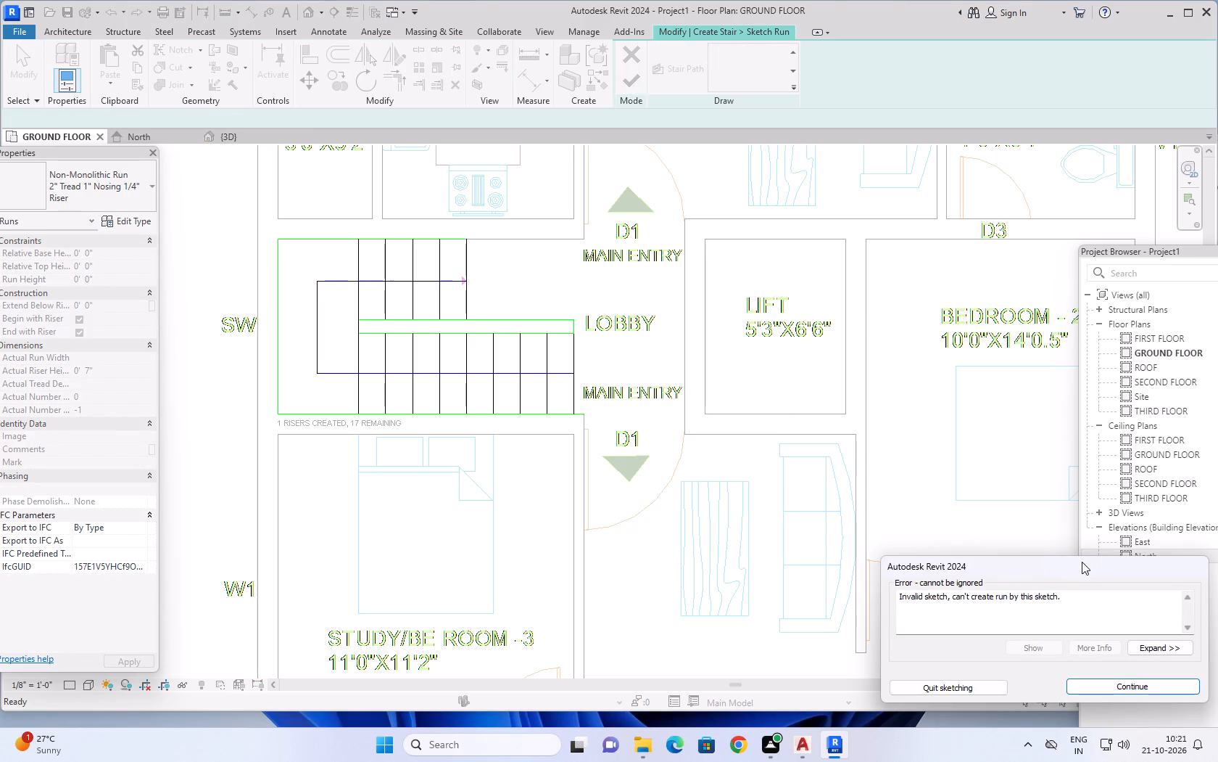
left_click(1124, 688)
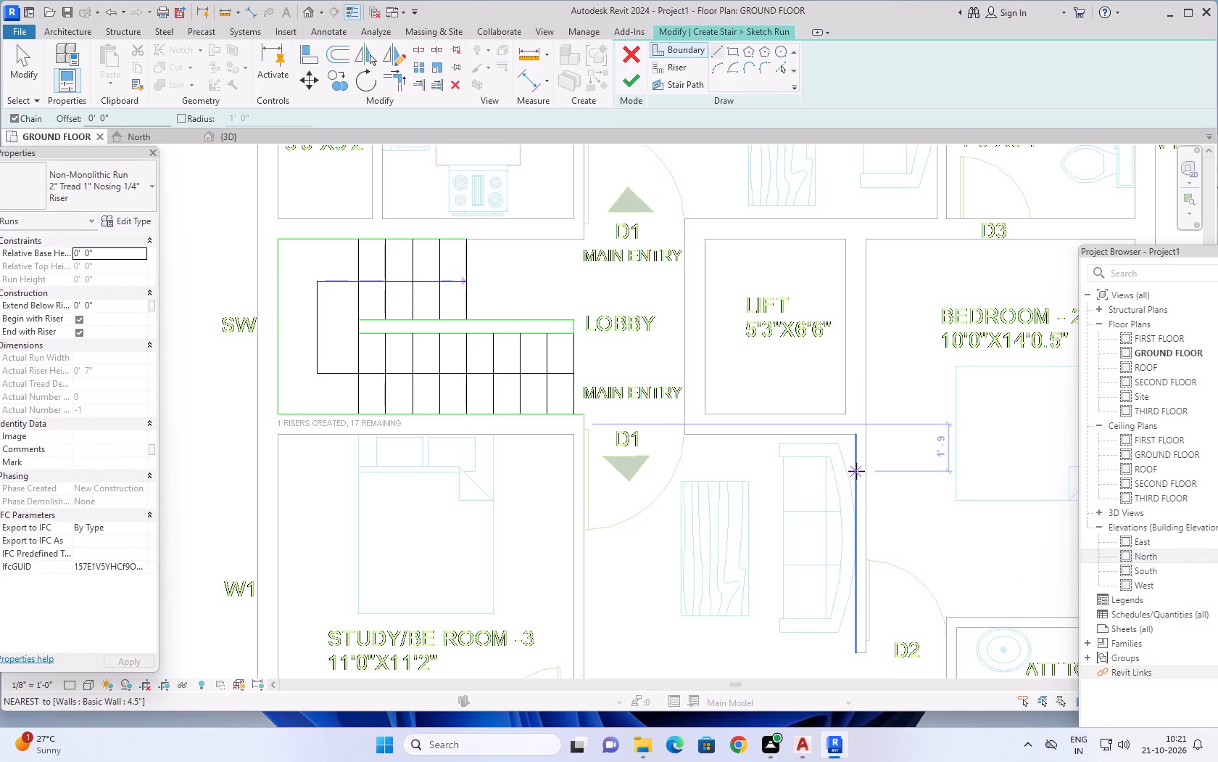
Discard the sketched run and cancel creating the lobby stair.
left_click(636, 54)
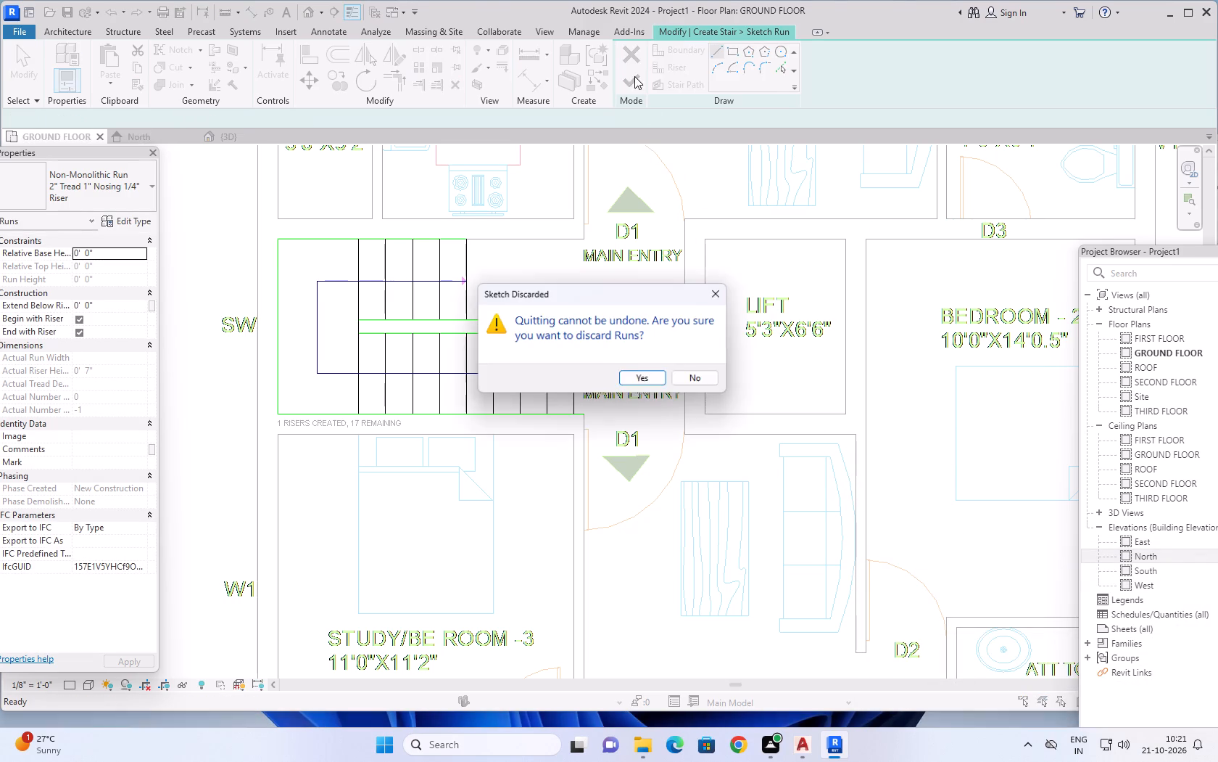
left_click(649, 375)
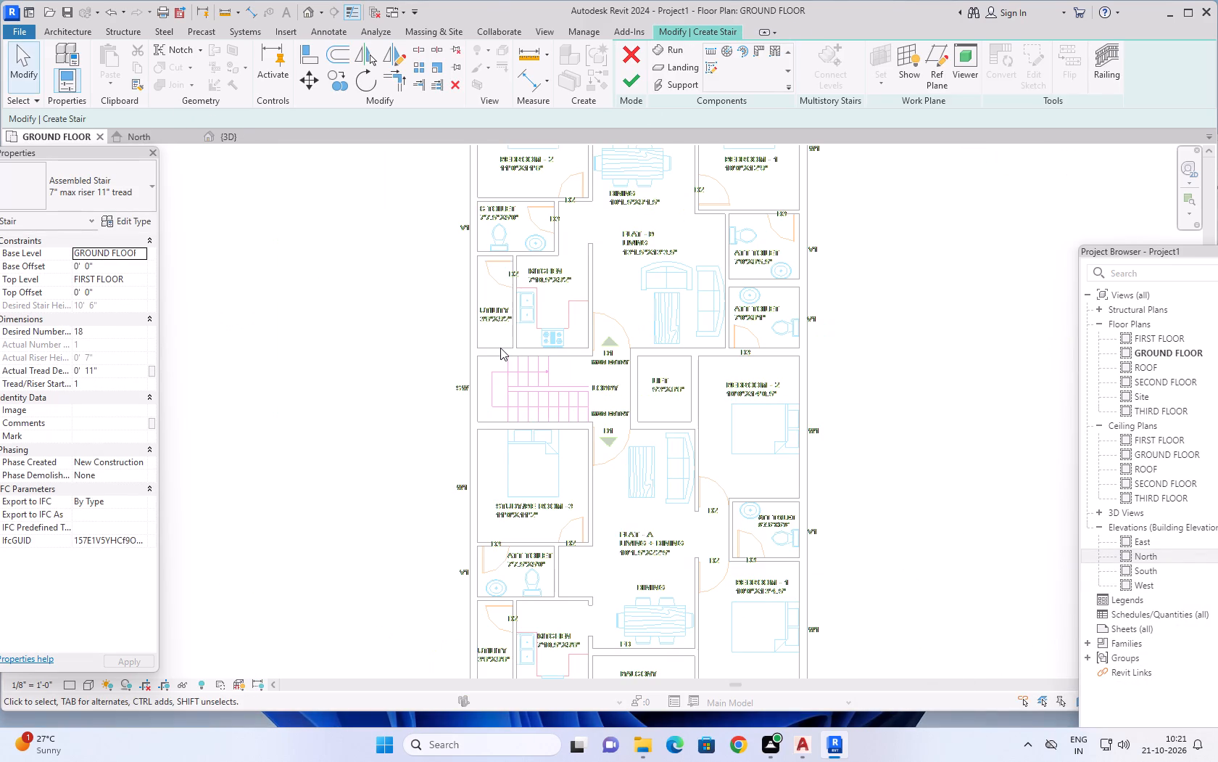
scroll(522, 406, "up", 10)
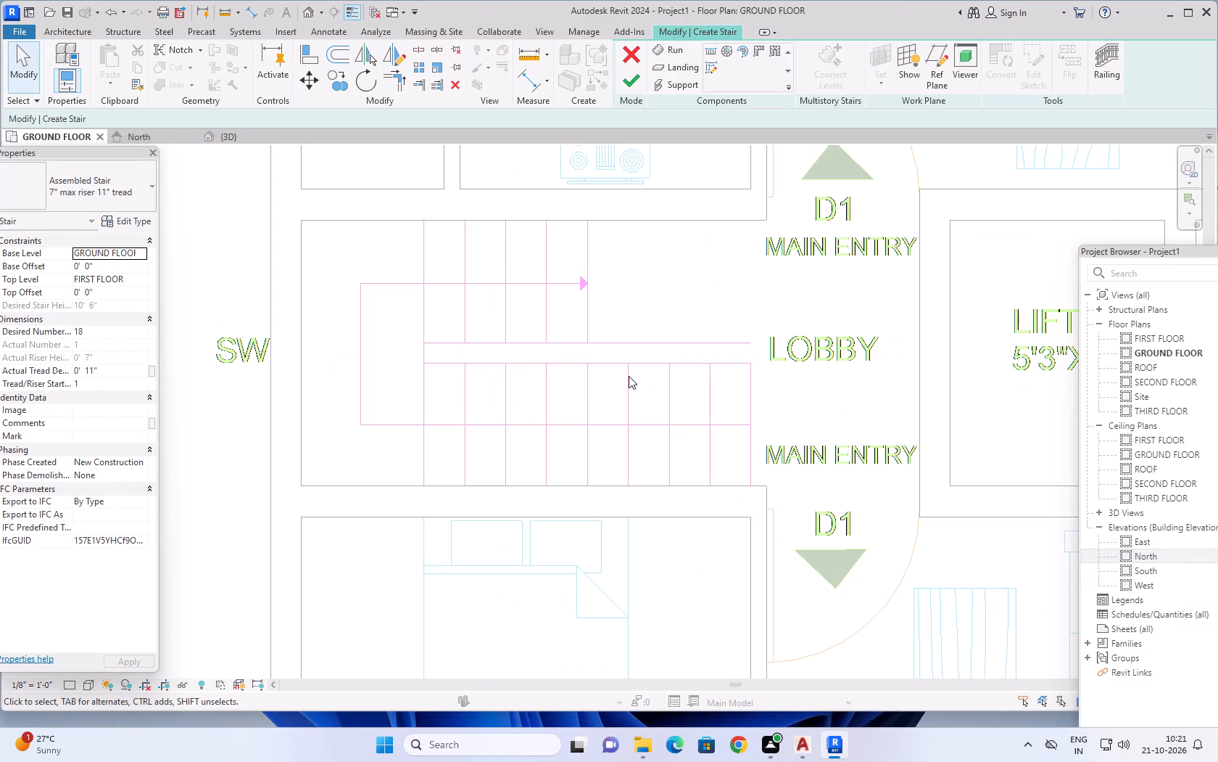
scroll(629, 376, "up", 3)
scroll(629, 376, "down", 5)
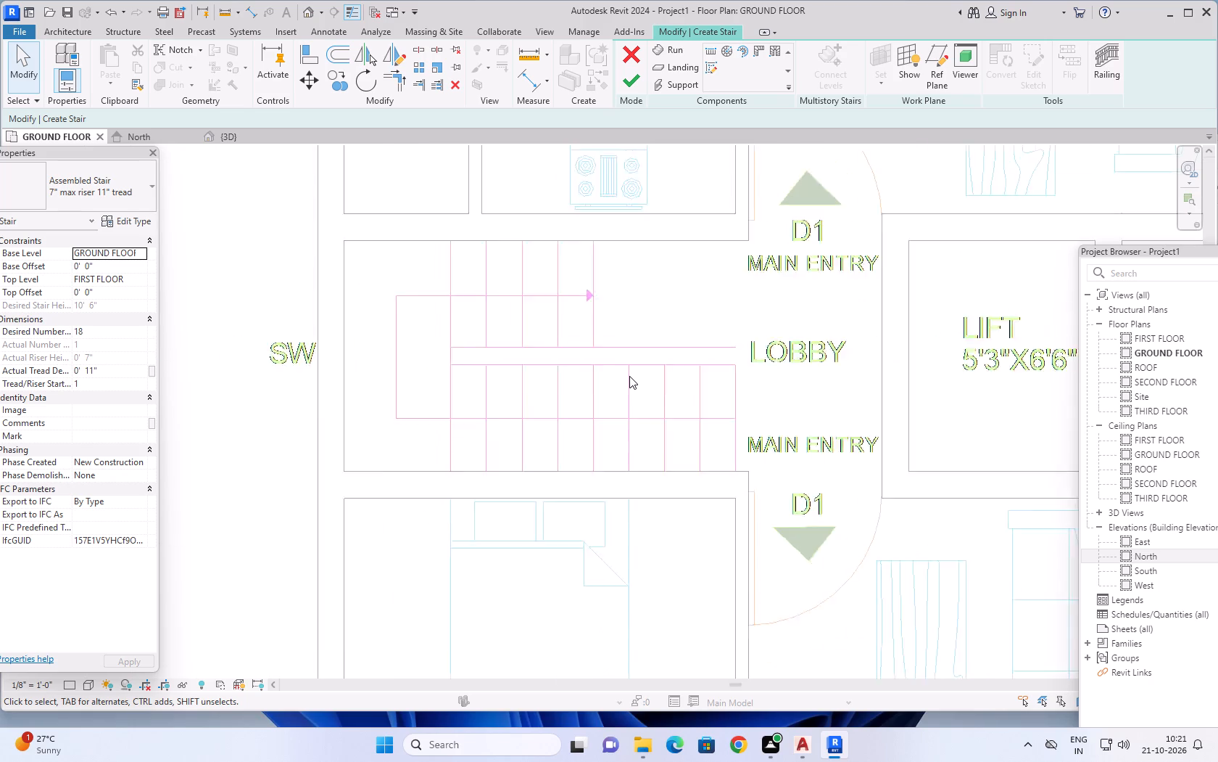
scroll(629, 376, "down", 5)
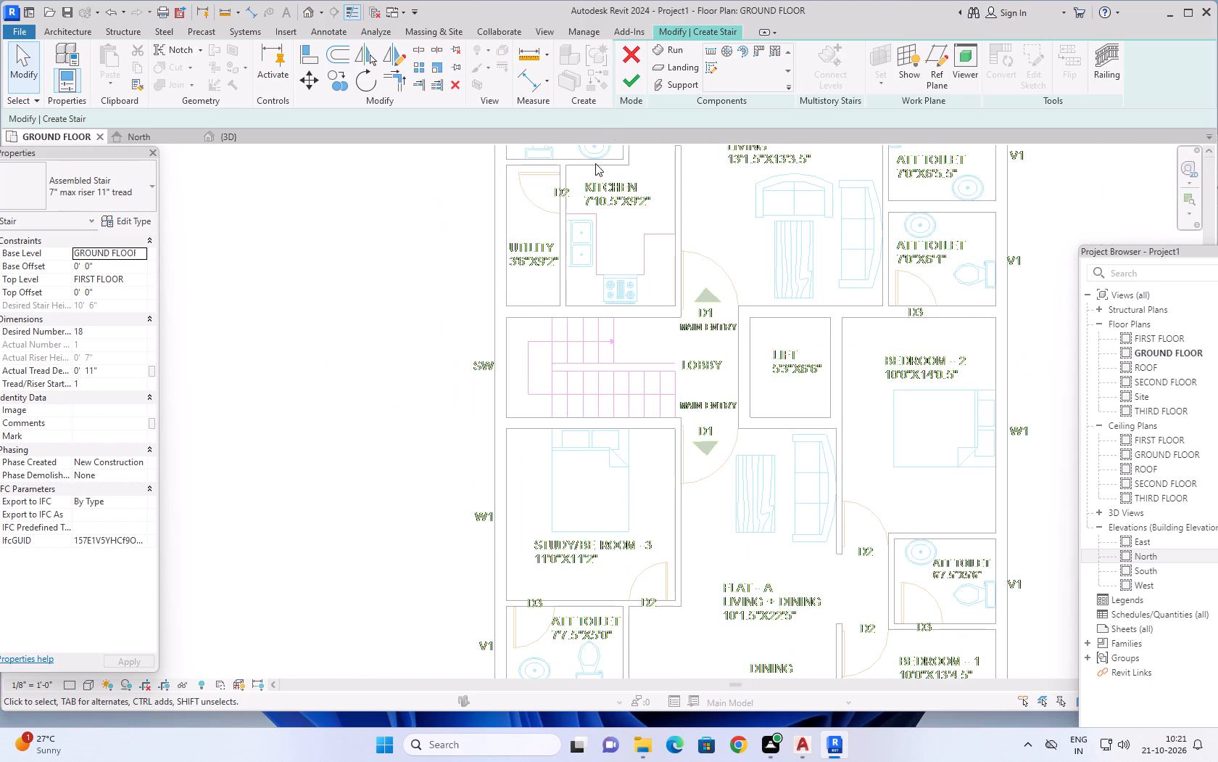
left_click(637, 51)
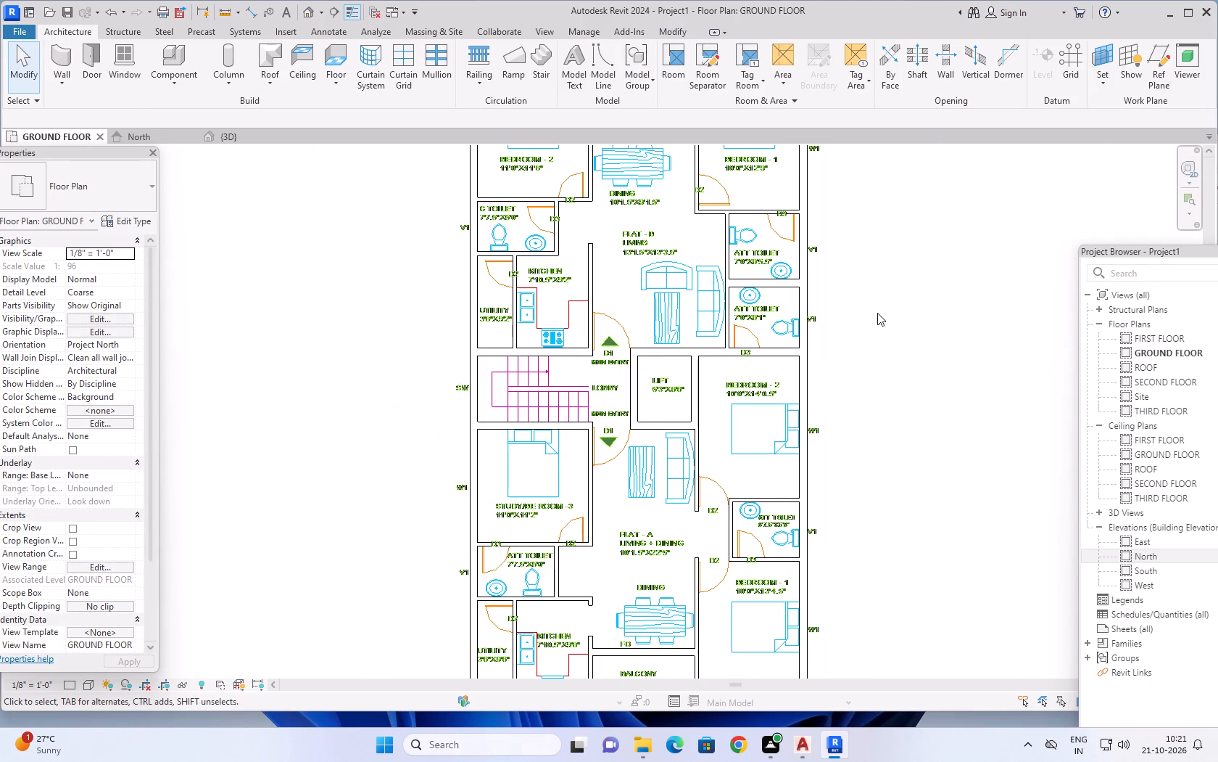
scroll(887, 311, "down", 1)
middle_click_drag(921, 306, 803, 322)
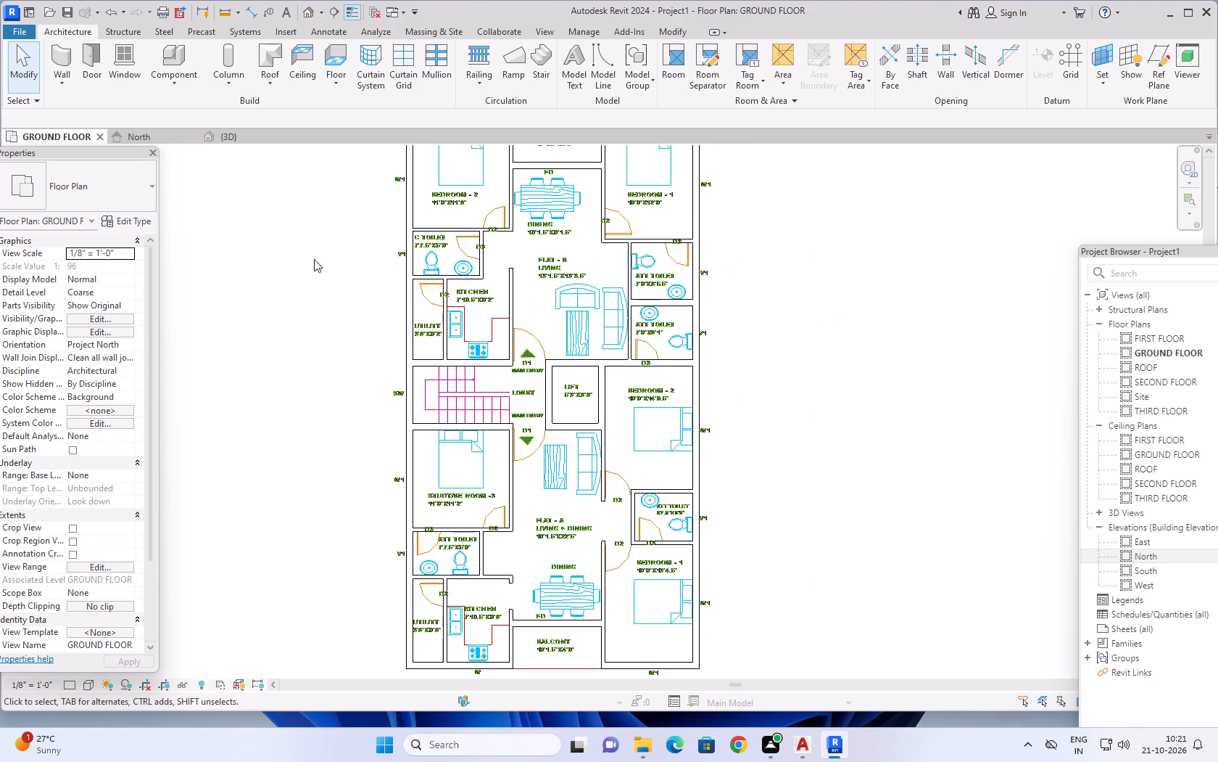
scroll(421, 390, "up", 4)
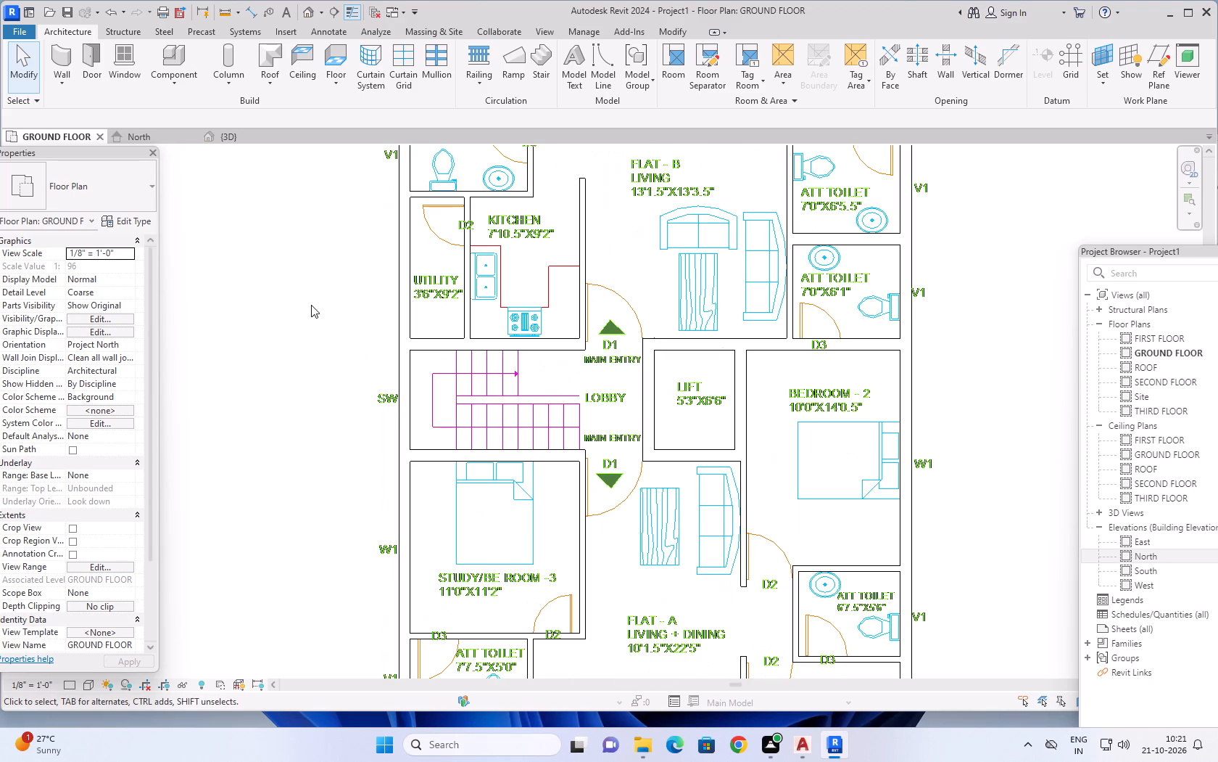
Measure the stairwell's clear width between the two facing wall faces, using an aligned dimension that prefers wall faces.
key("Escape")
key("Escape")
key("Escape")
left_click(252, 9)
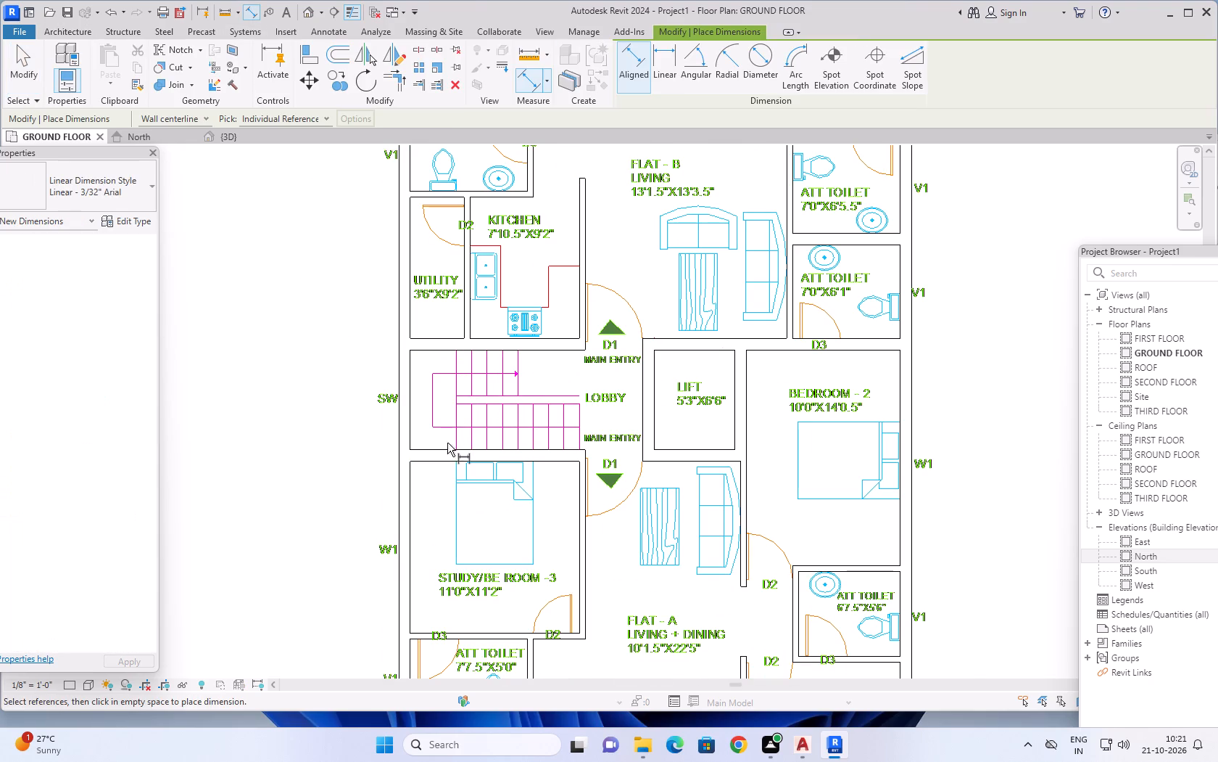
scroll(450, 445, "up", 6)
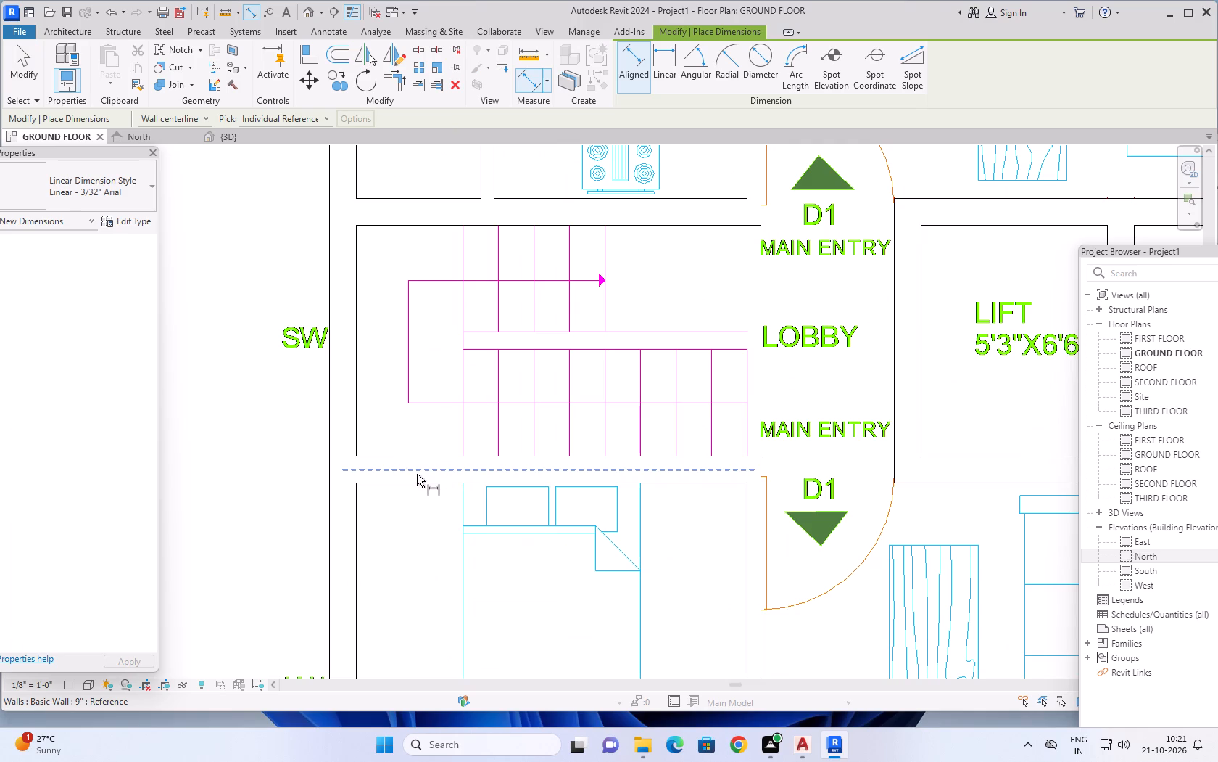
left_click(207, 118)
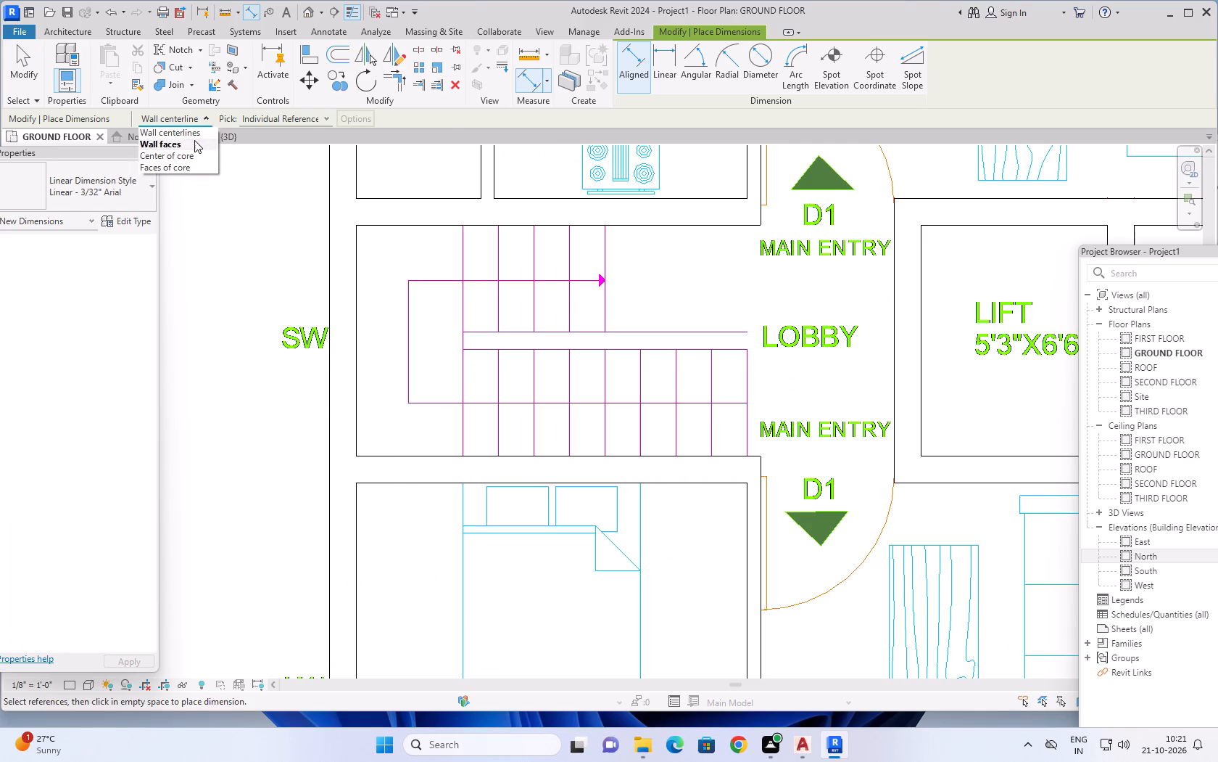
left_click(194, 141)
left_click(431, 453)
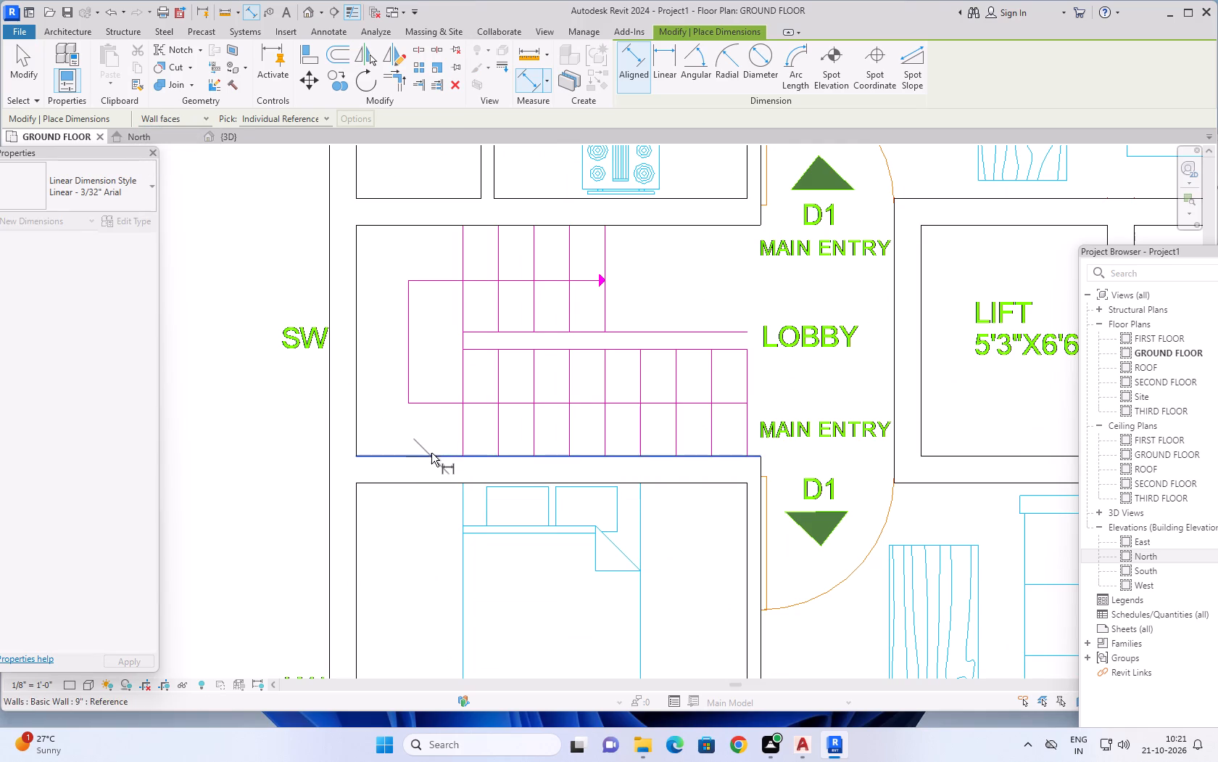
left_click(437, 226)
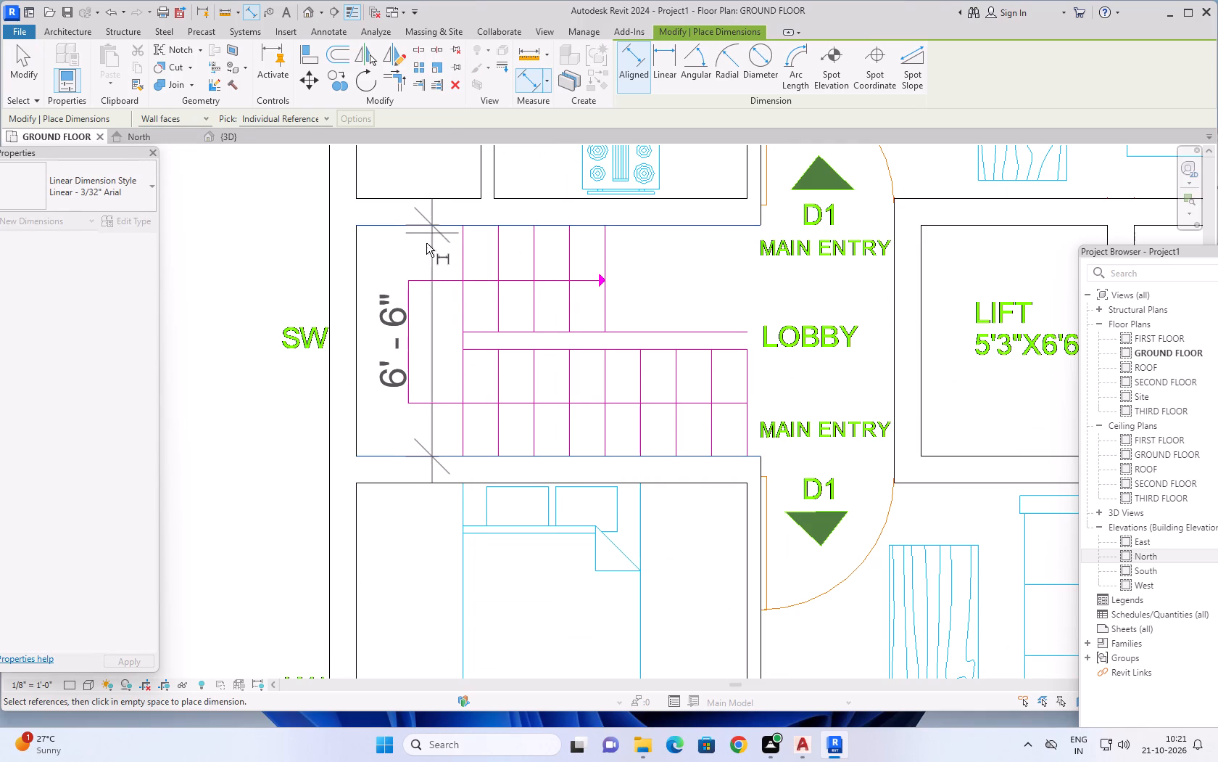
key("Escape")
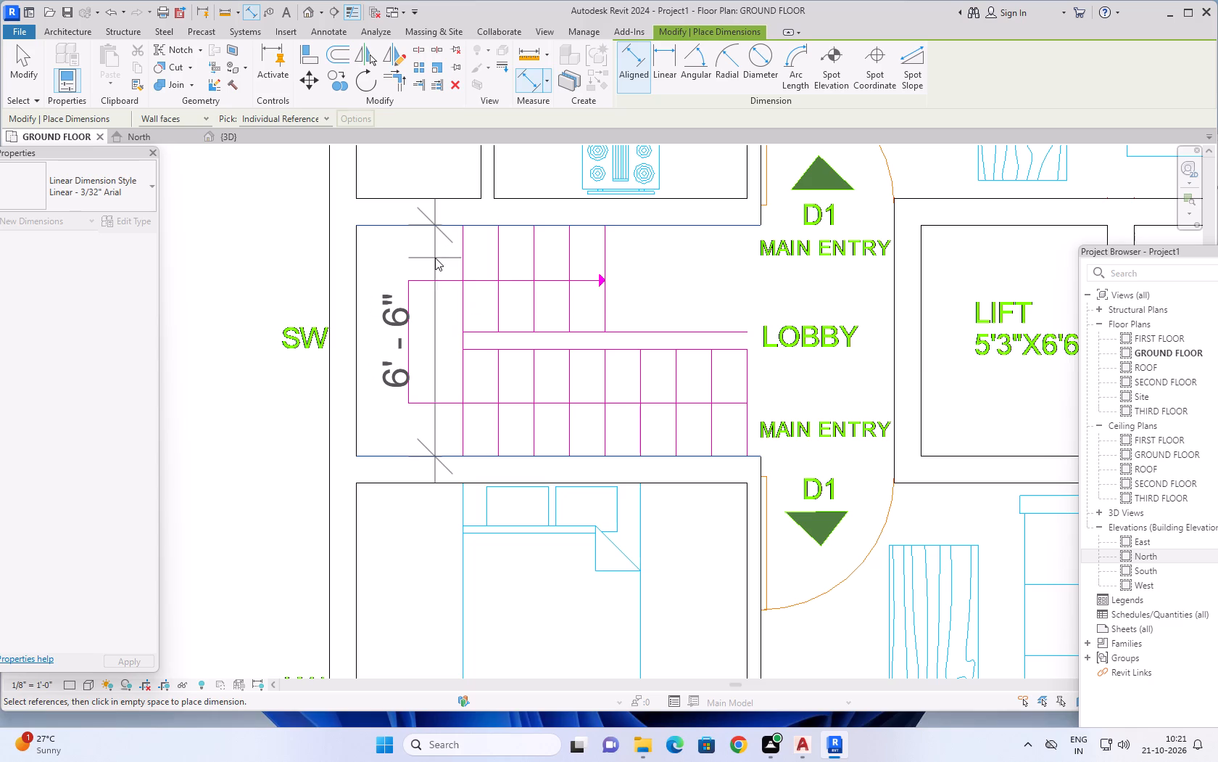
key("Escape")
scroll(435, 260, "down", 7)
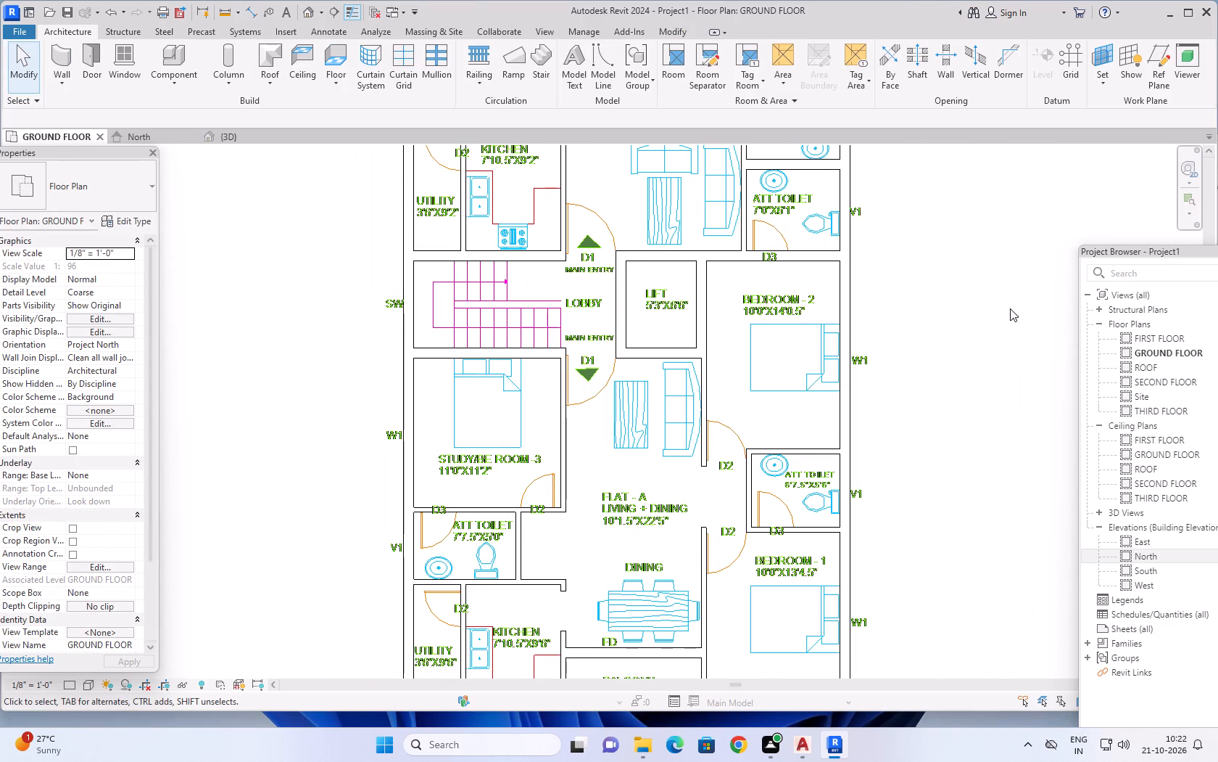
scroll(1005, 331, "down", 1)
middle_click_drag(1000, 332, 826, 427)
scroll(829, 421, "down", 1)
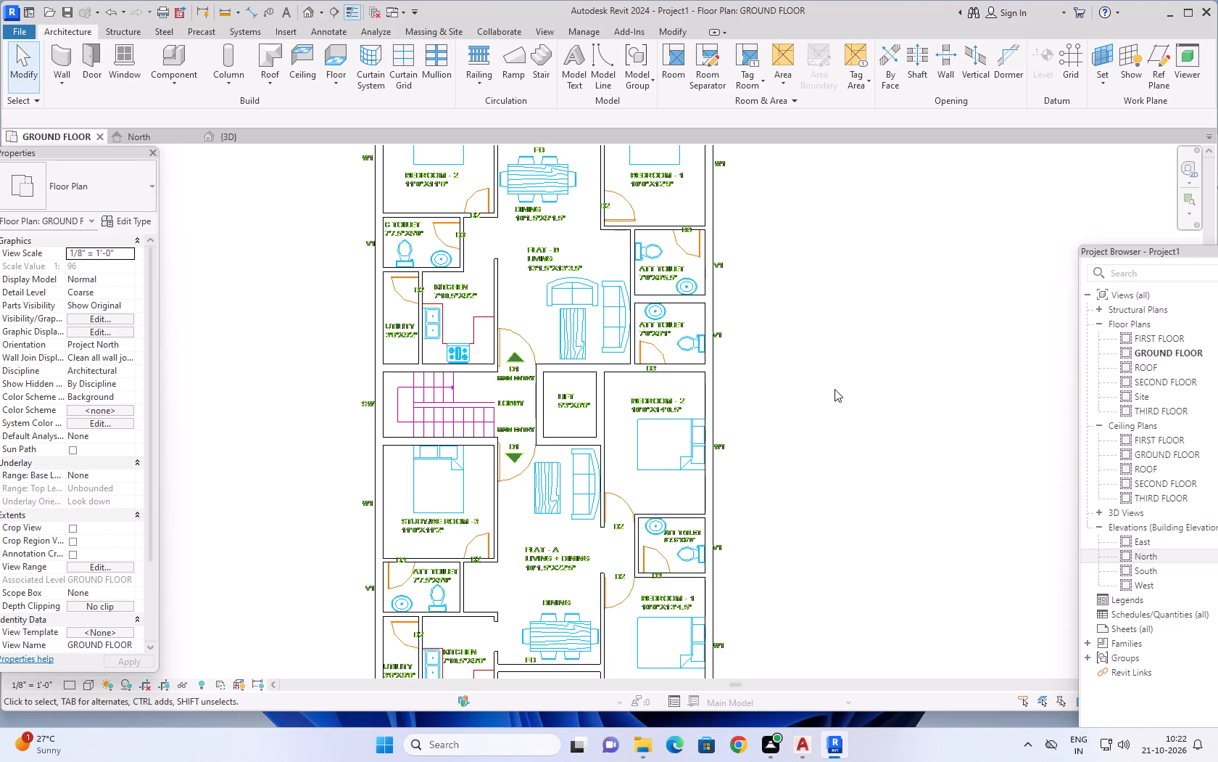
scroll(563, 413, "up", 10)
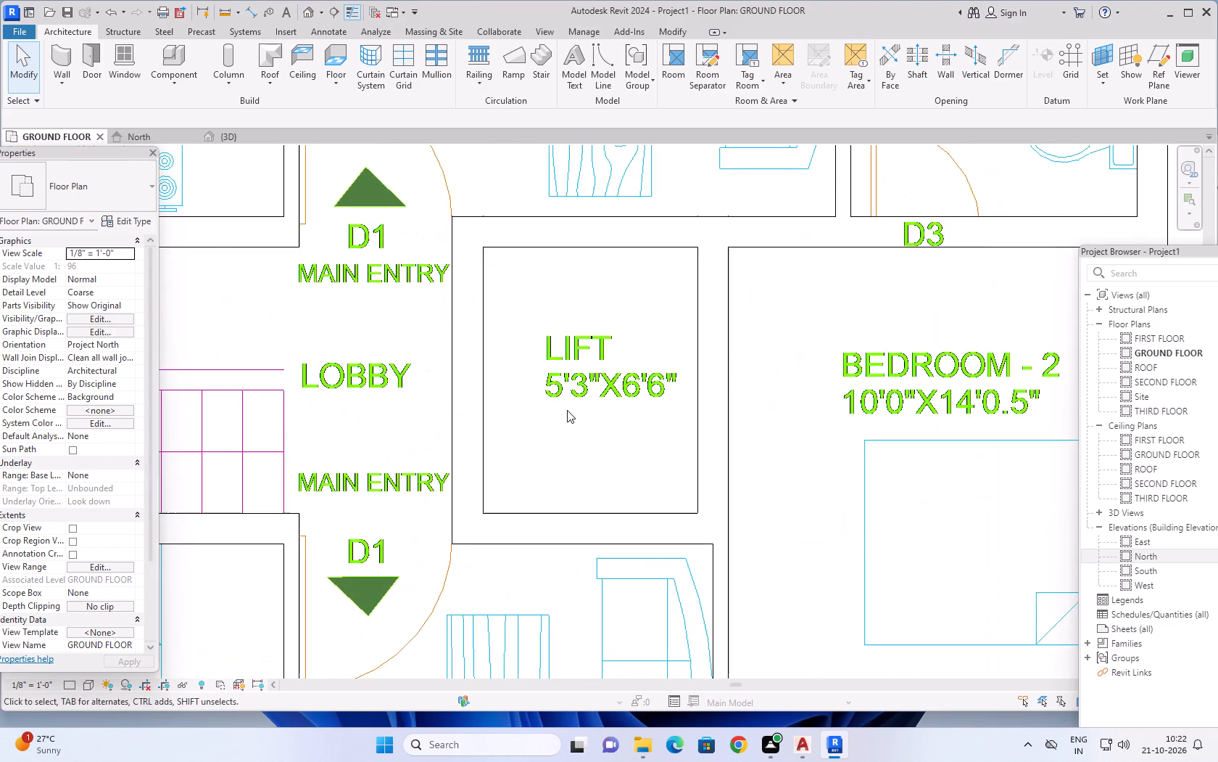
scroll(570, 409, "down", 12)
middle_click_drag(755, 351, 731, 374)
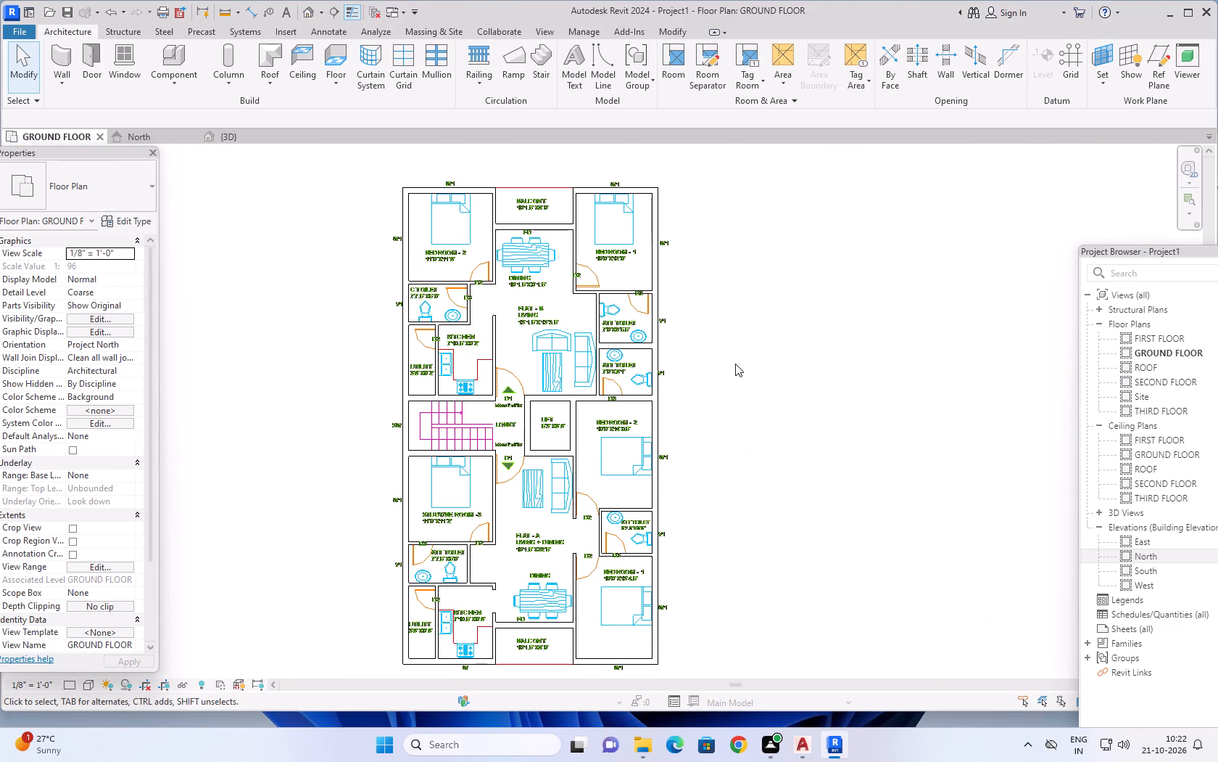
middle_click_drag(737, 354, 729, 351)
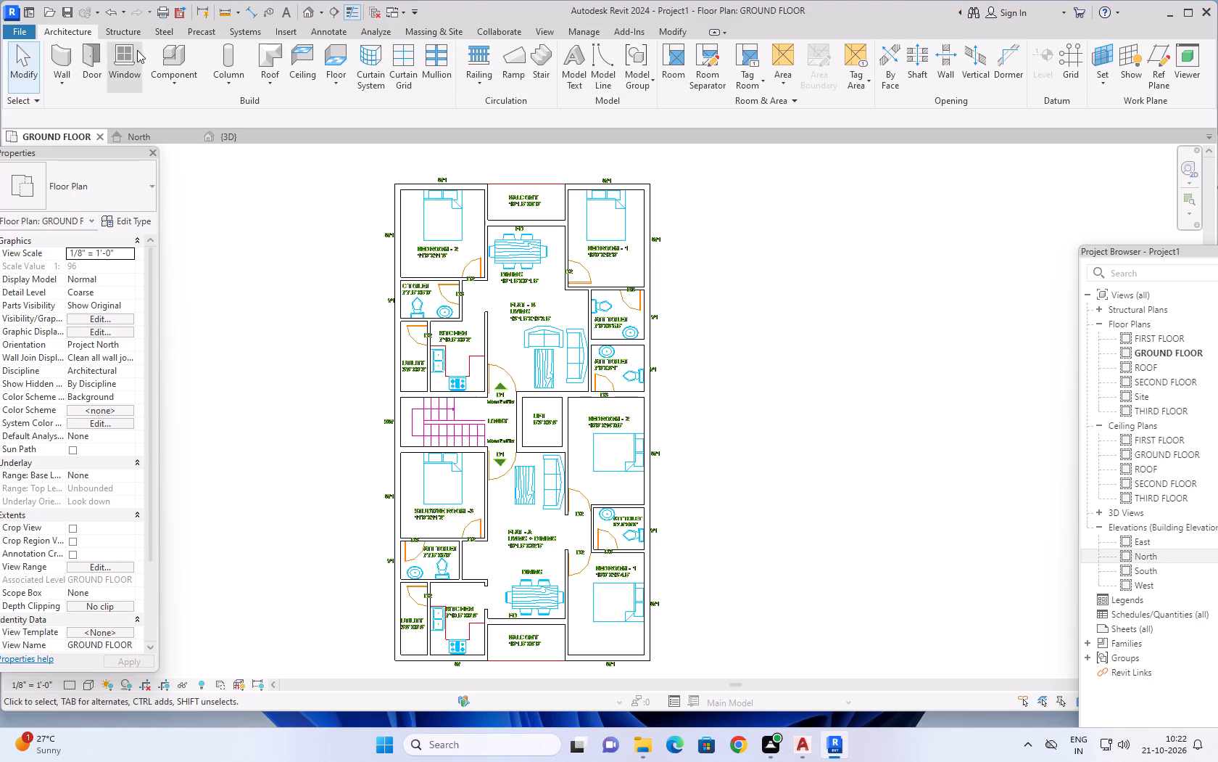
Begin a new component stair, leaving the default run tool without placing a run.
left_click(540, 56)
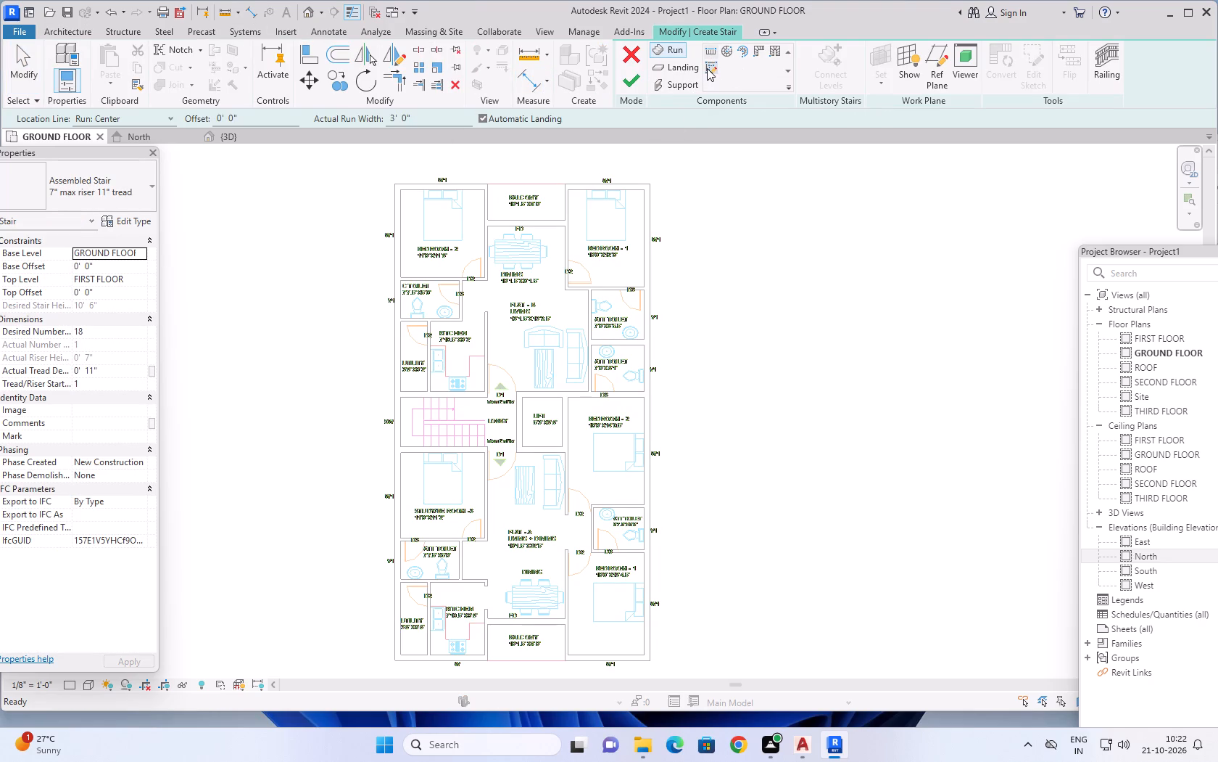
scroll(702, 61, "up", 3)
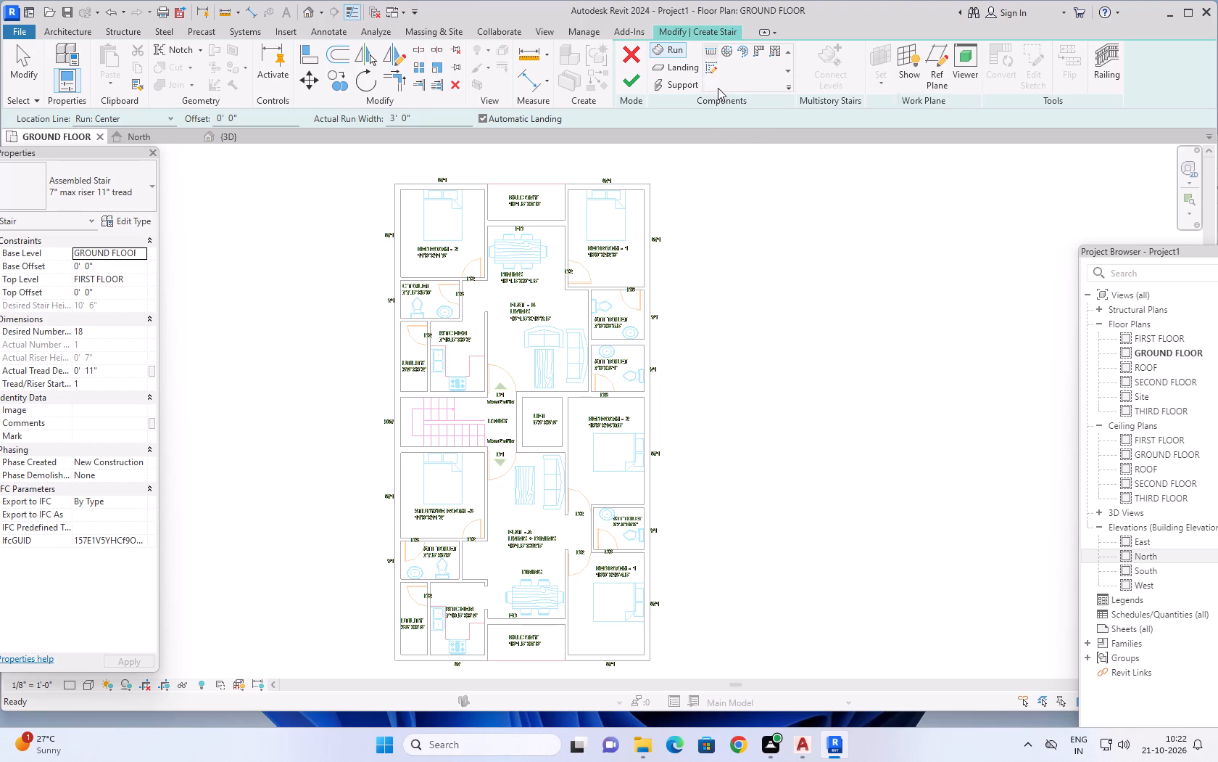
scroll(713, 70, "up", 6)
key("Escape")
key("Escape")
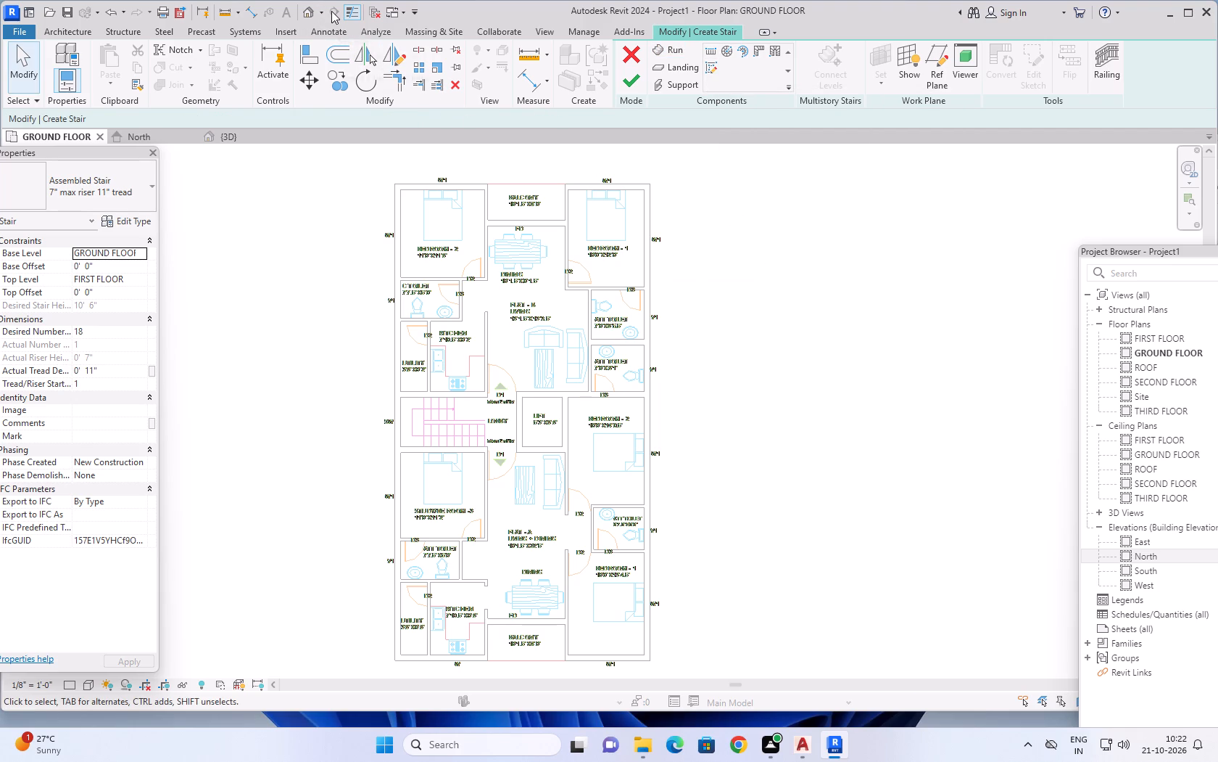
Measure the stairwell's length from the outer wall's inner face to the lower flight's lobby-end riser.
left_click(248, 7)
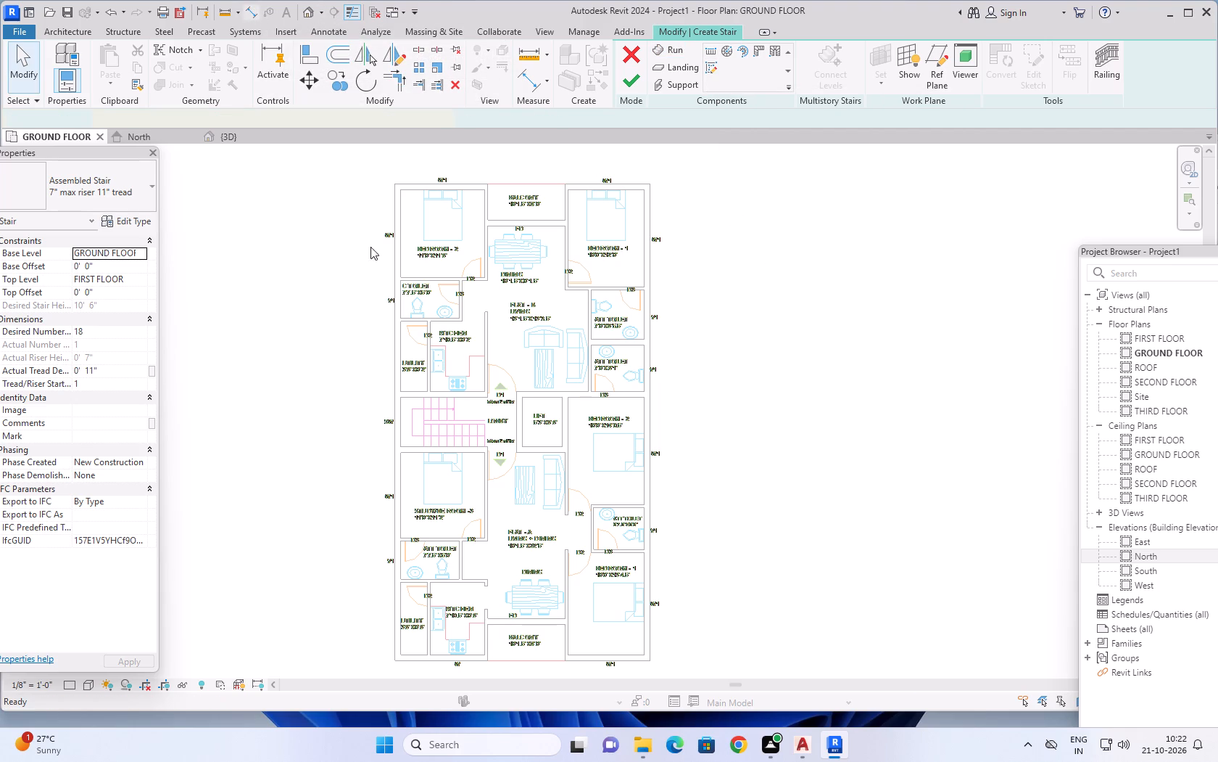
scroll(436, 448, "up", 5)
scroll(384, 397, "up", 7)
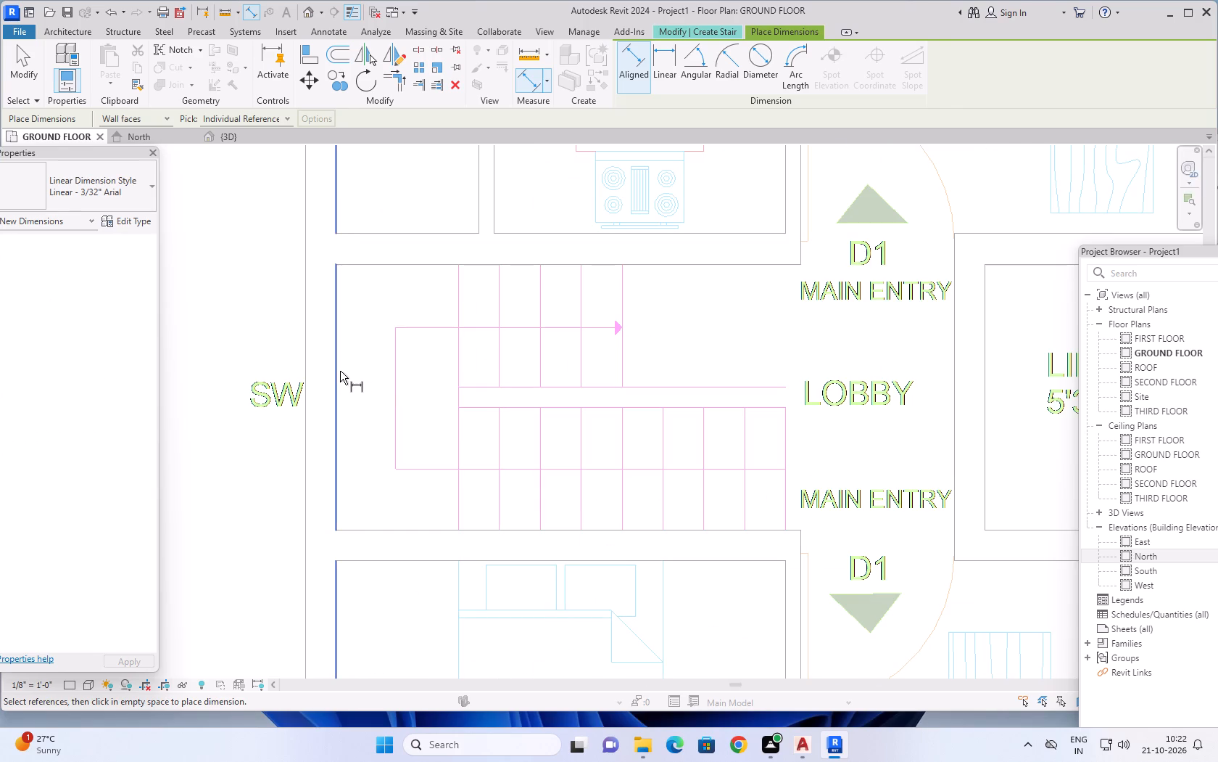
left_click(335, 365)
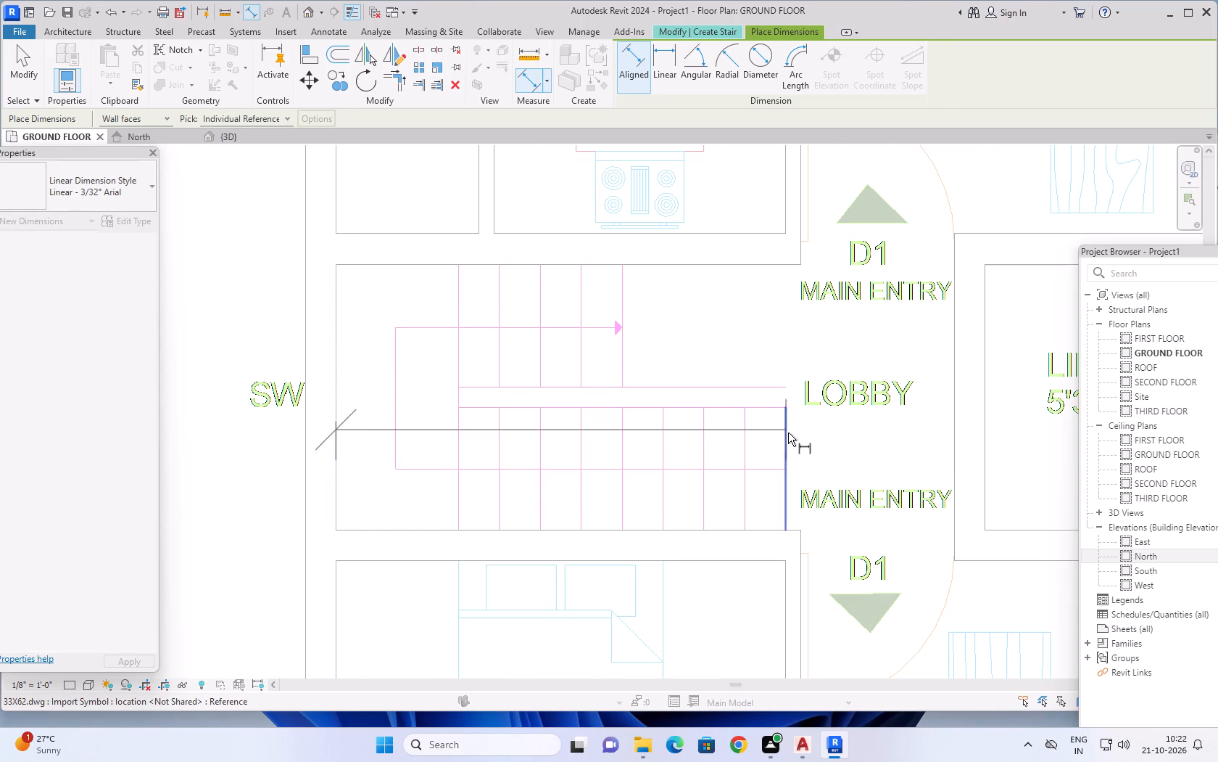
left_click(784, 432)
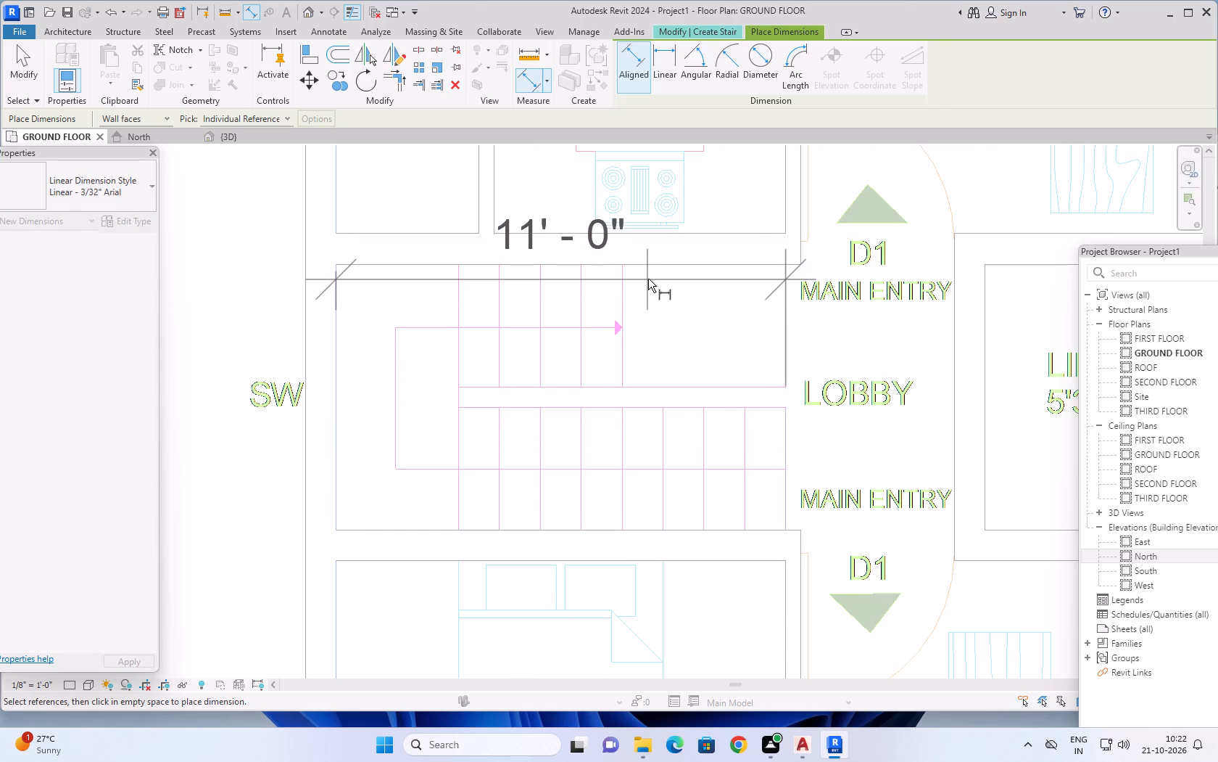
key("Escape")
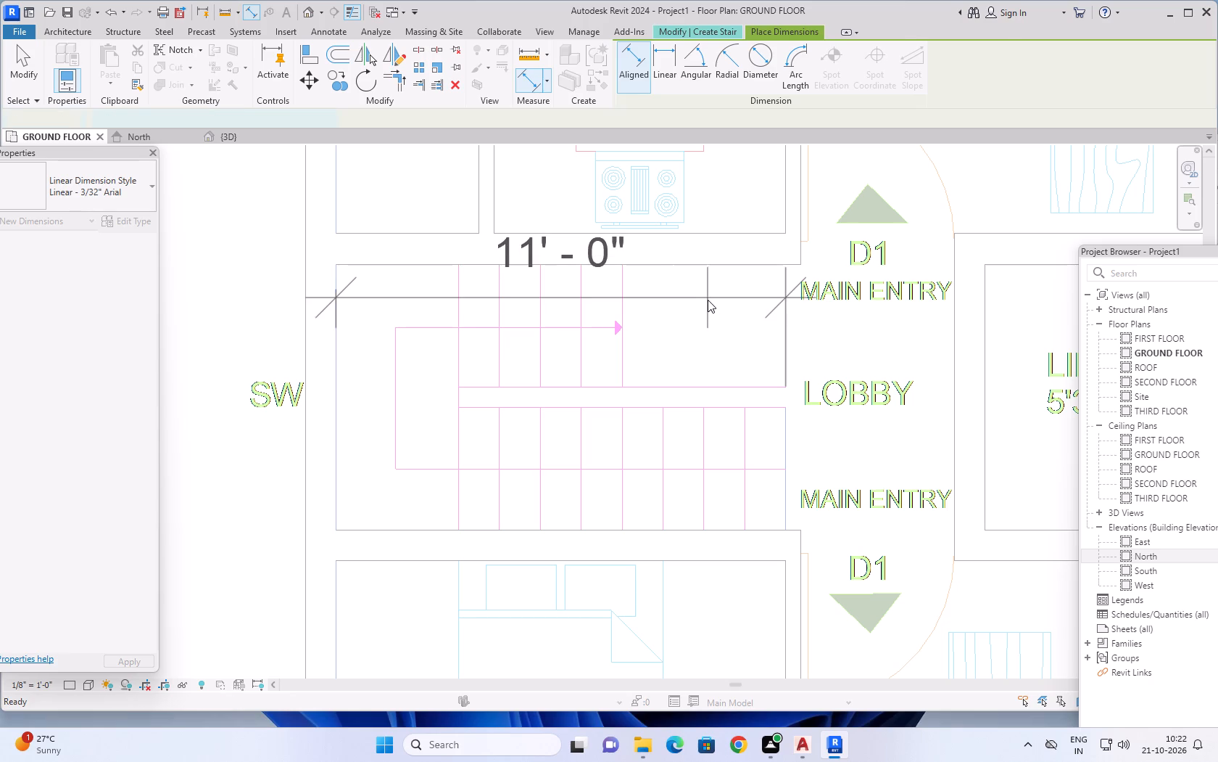
key("Escape")
Start a sketched run and draw an 11' horizontal boundary line in the empty area east of the floor plan.
scroll(708, 301, "down", 12)
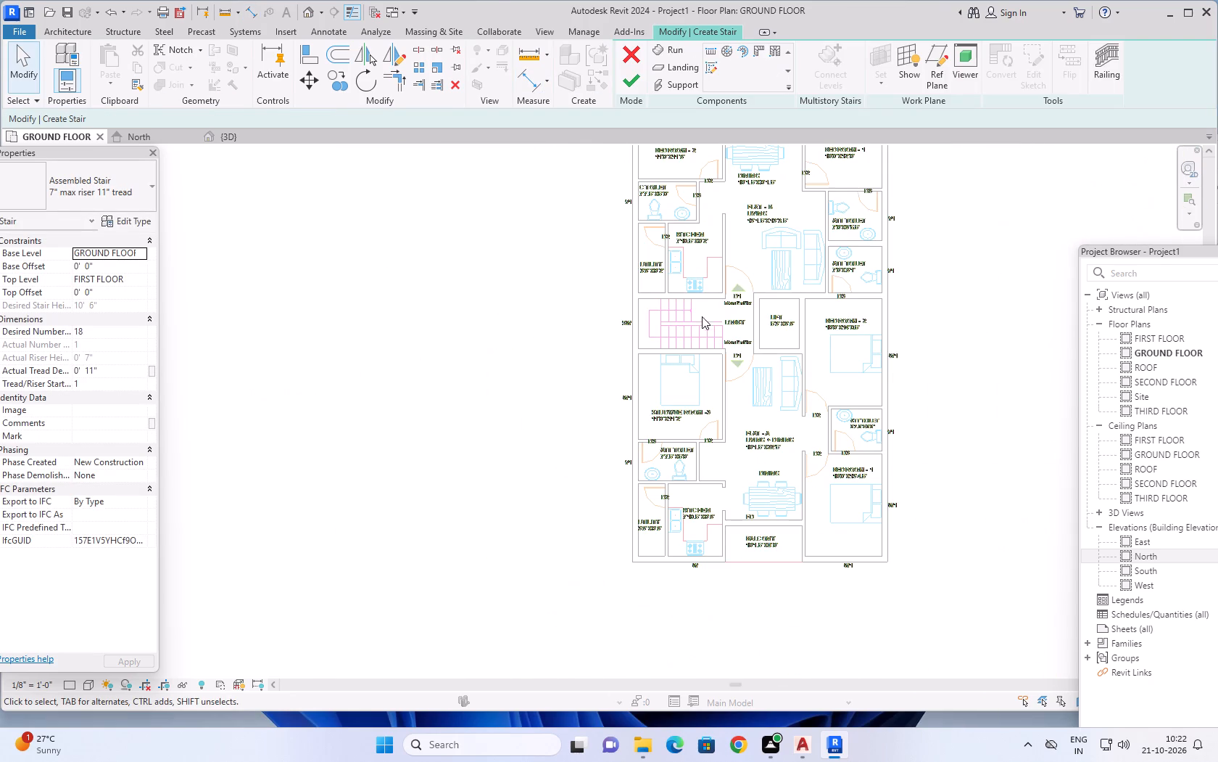
scroll(913, 315, "down", 2)
middle_click_drag(967, 284, 802, 332)
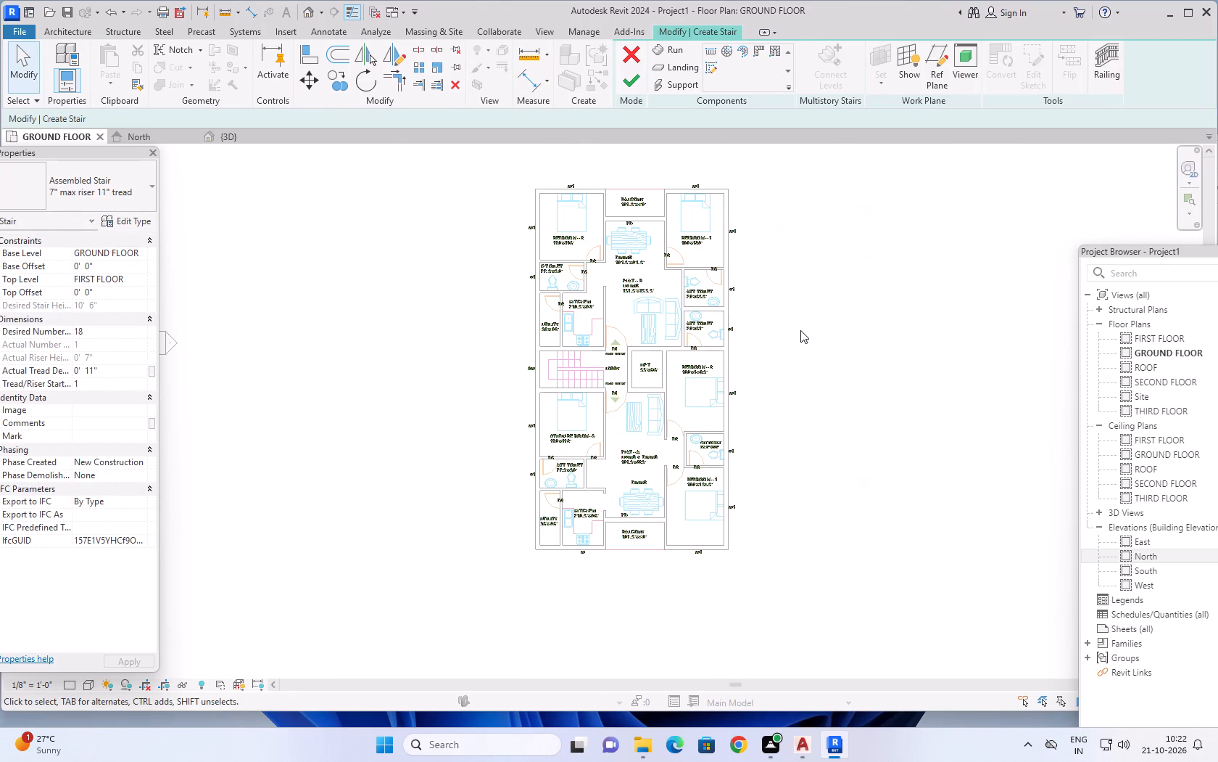
scroll(800, 330, "down", 1)
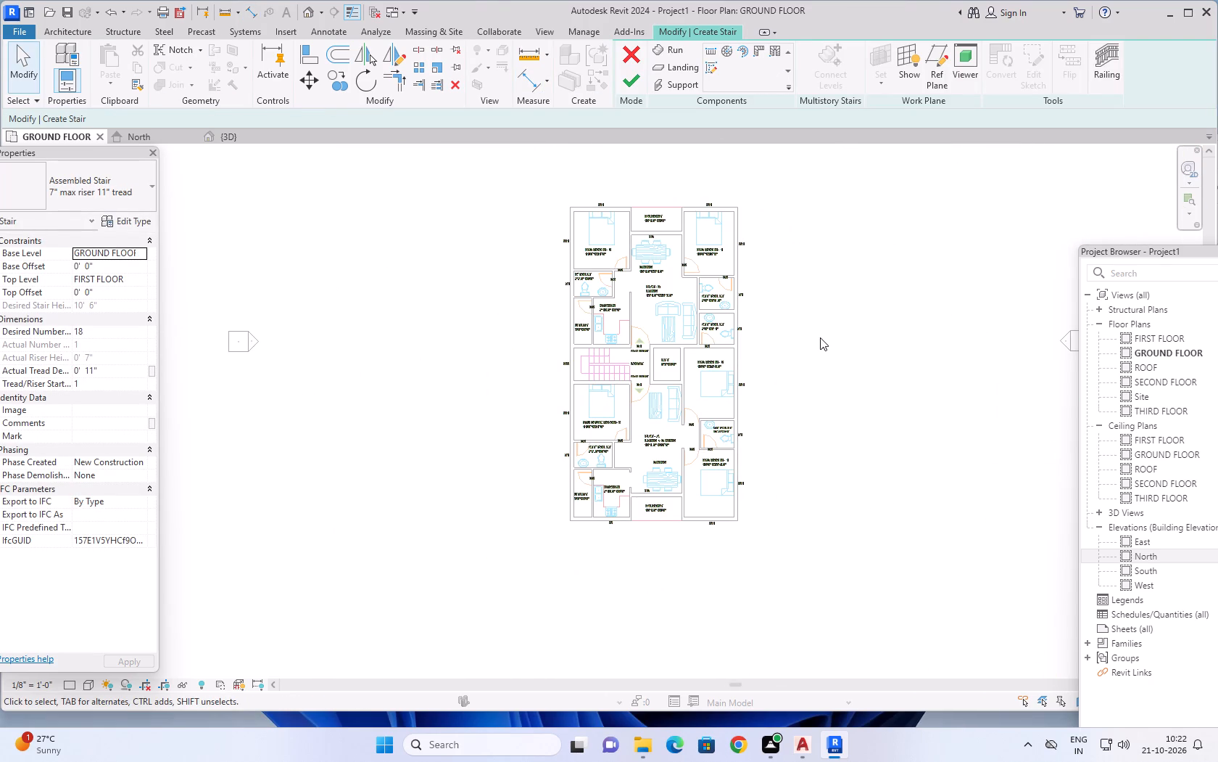
middle_click_drag(820, 337, 821, 346)
scroll(643, 393, "up", 2)
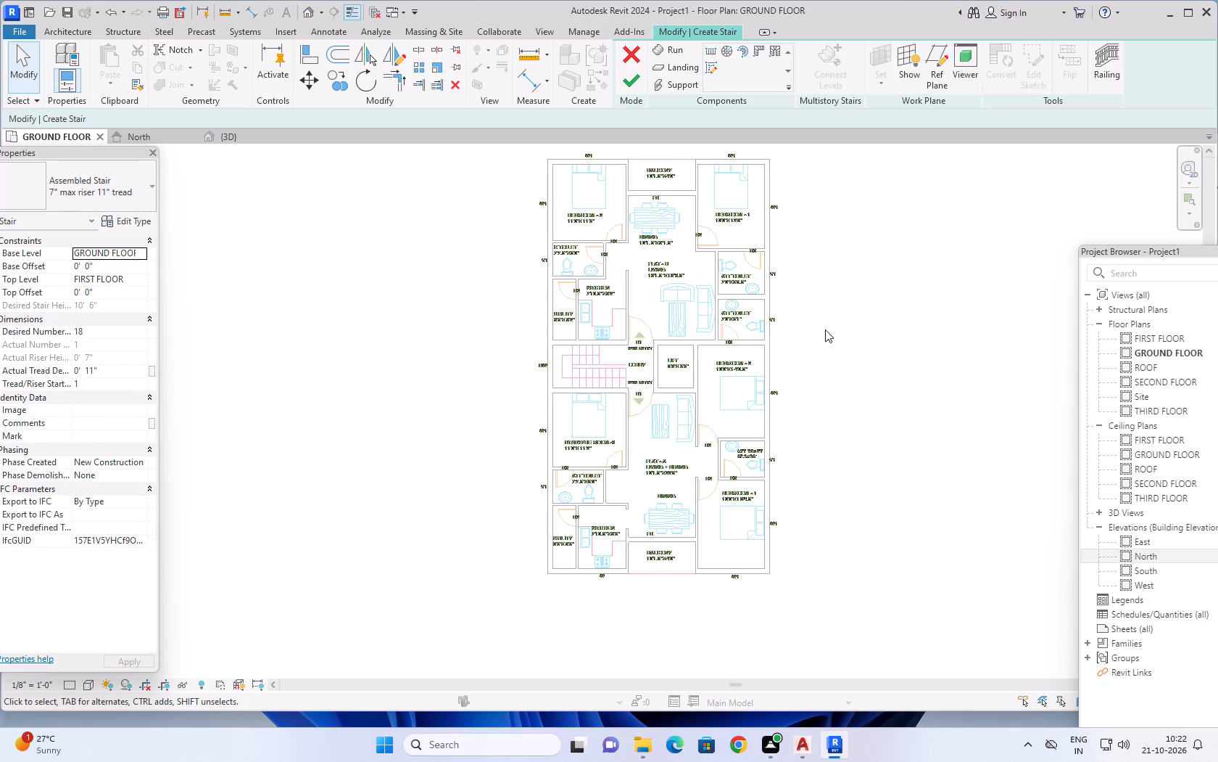
middle_click_drag(821, 332, 588, 364)
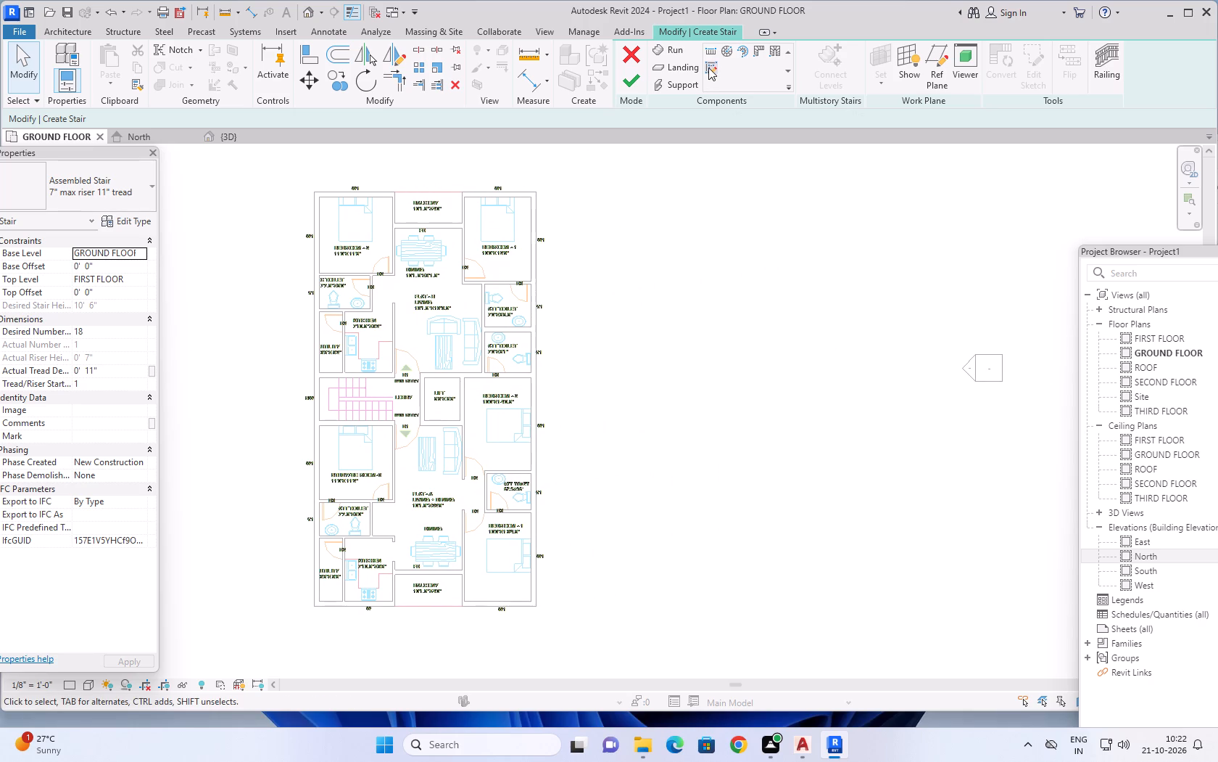
left_click(708, 67)
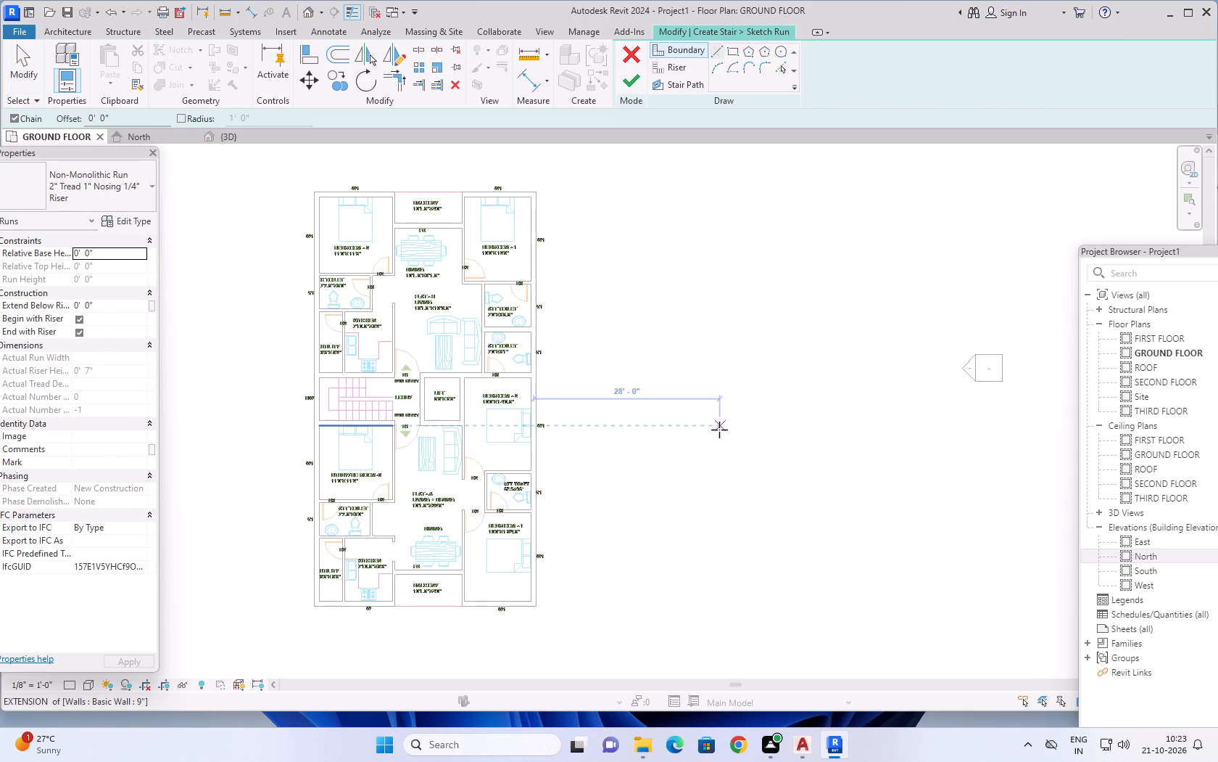
left_click(724, 418)
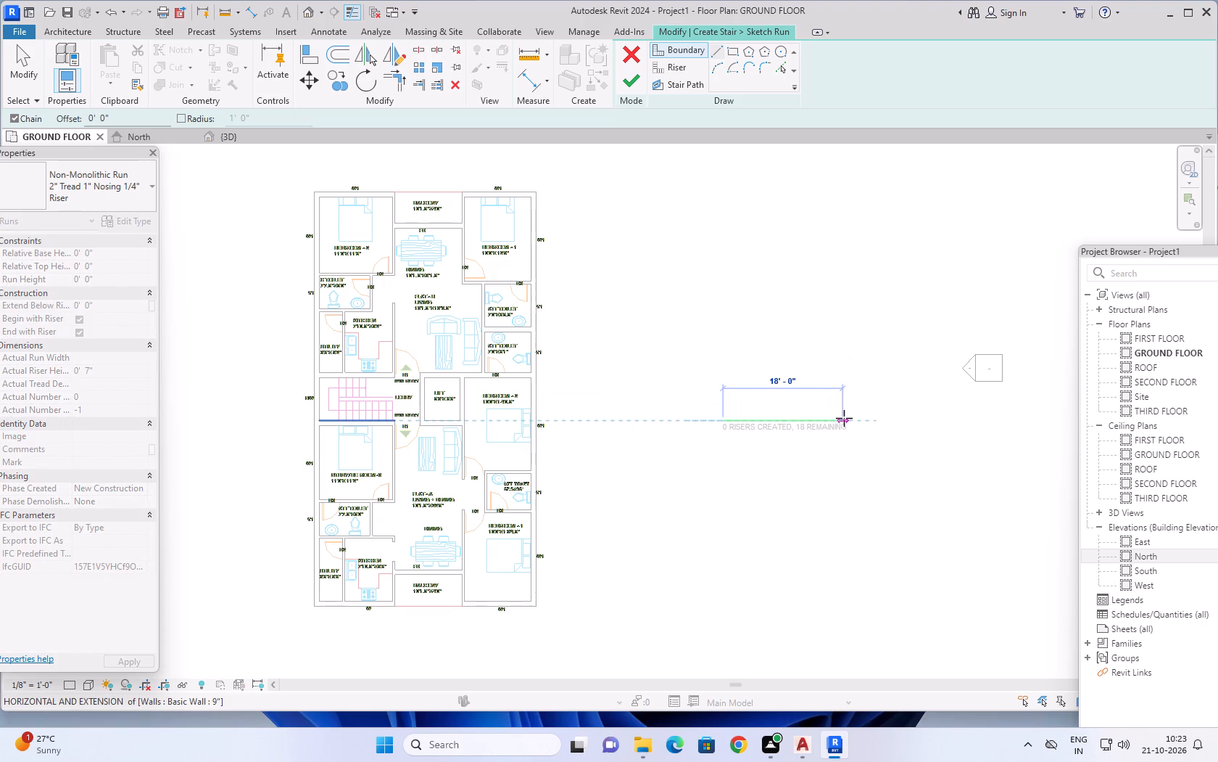
type("11'")
key("Return")
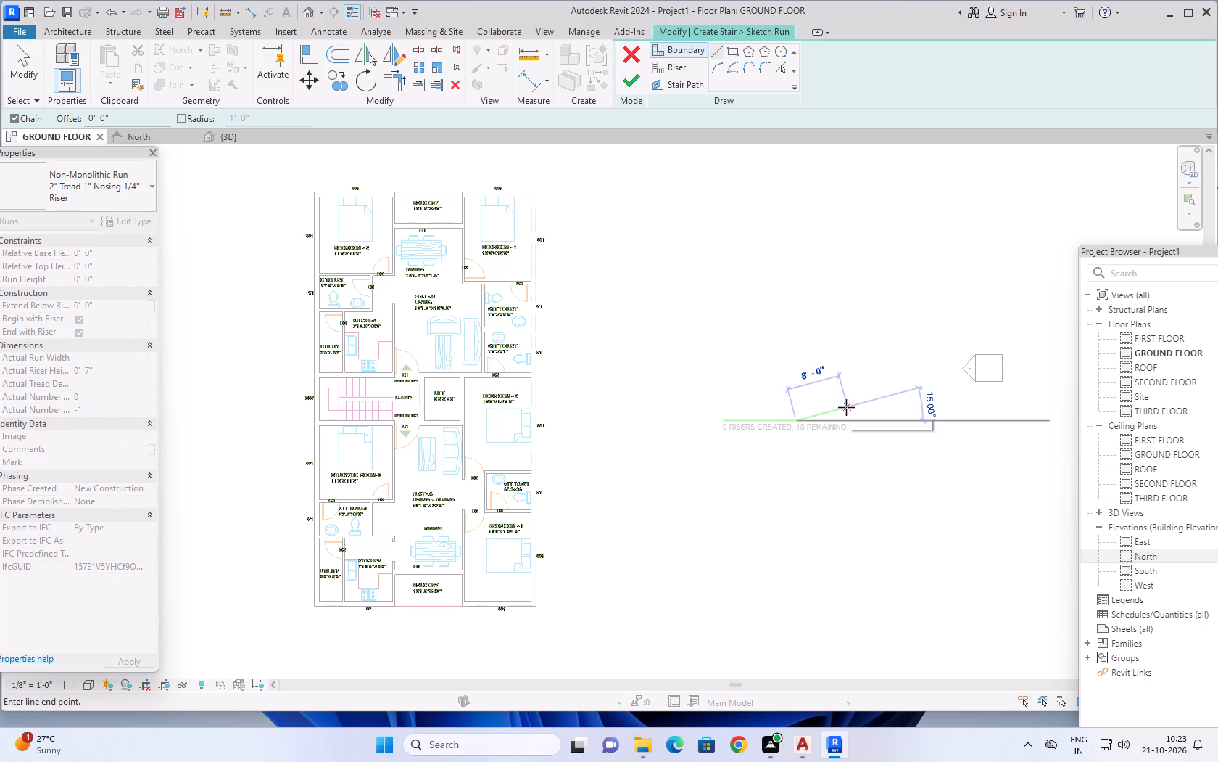
key("Escape")
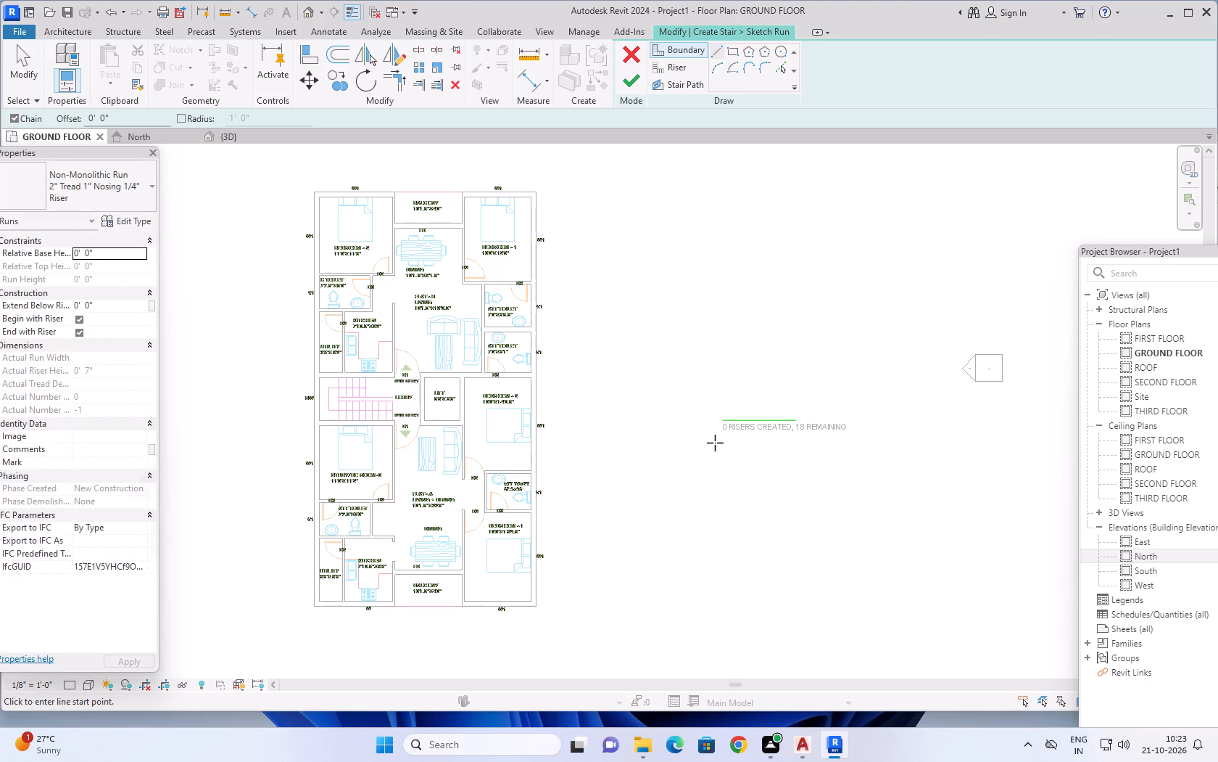
Draw a 6'6" boundary line north from the 11' line's west end, followed by a parallel 11' line back east.
scroll(715, 441, "up", 6)
left_click(735, 393)
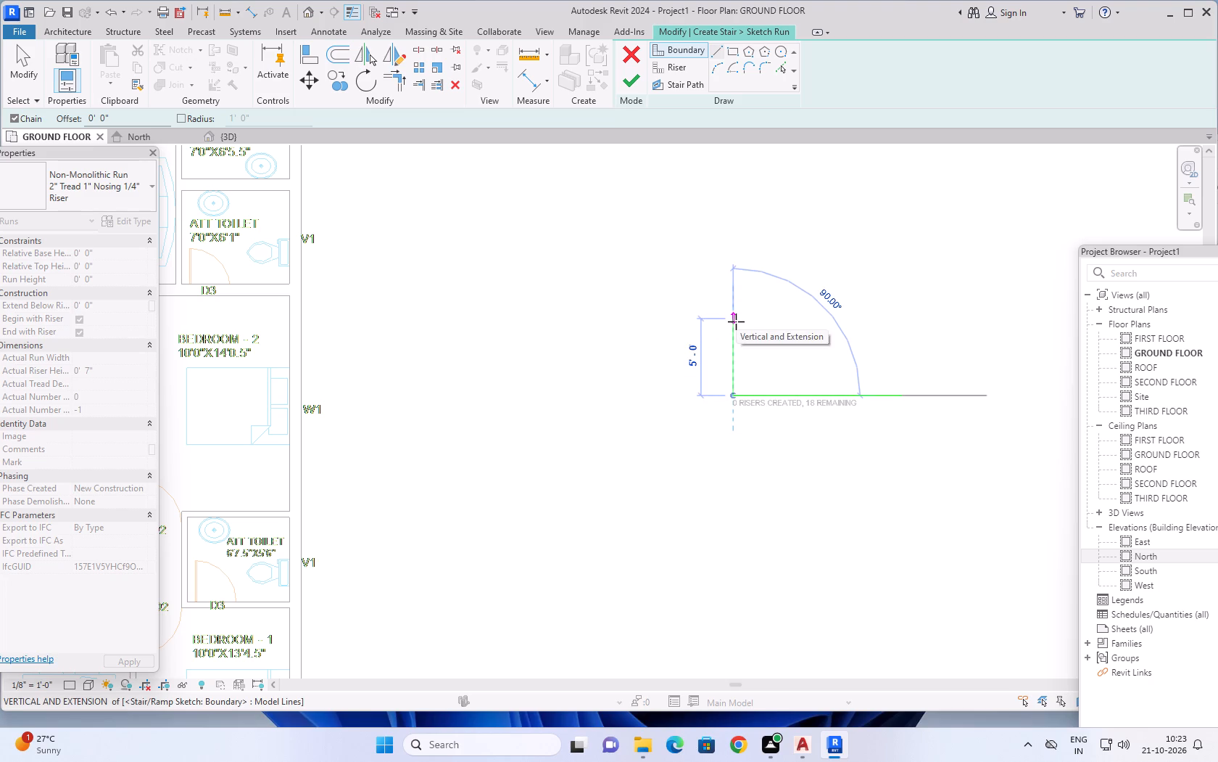
type("6'6")
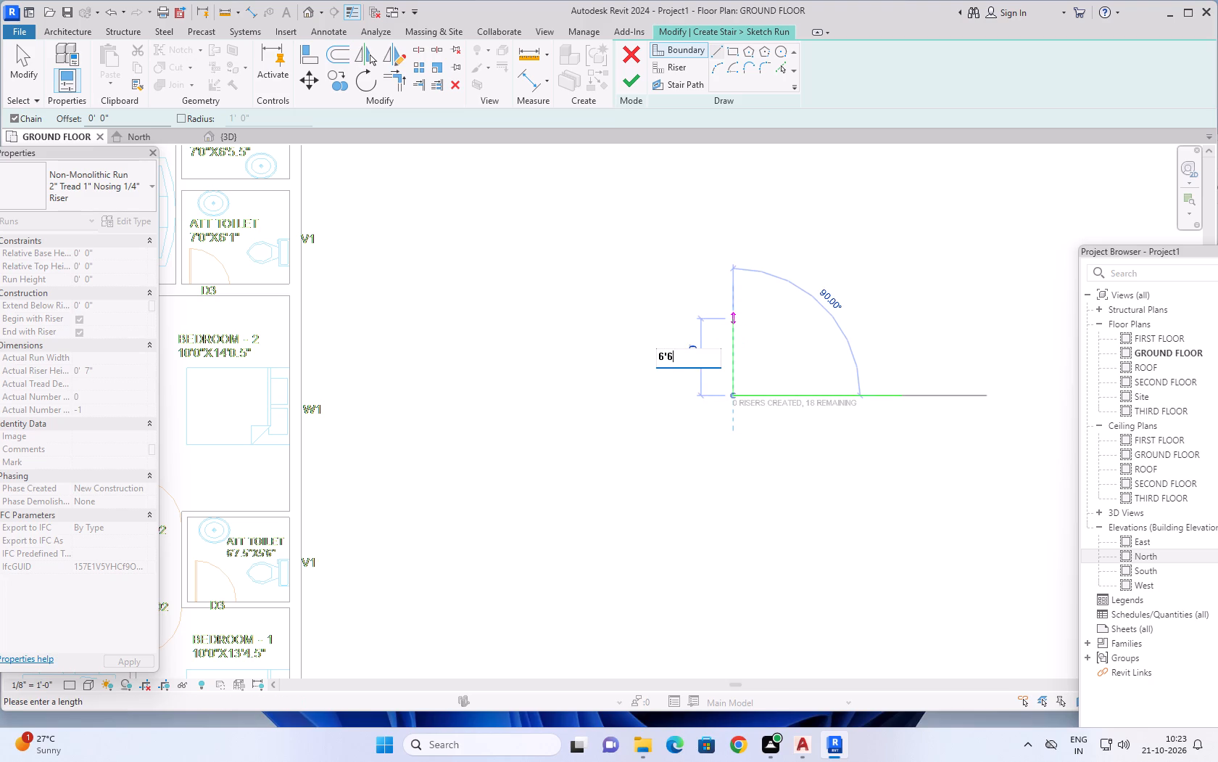
key("shift+quotedbl")
key("Return")
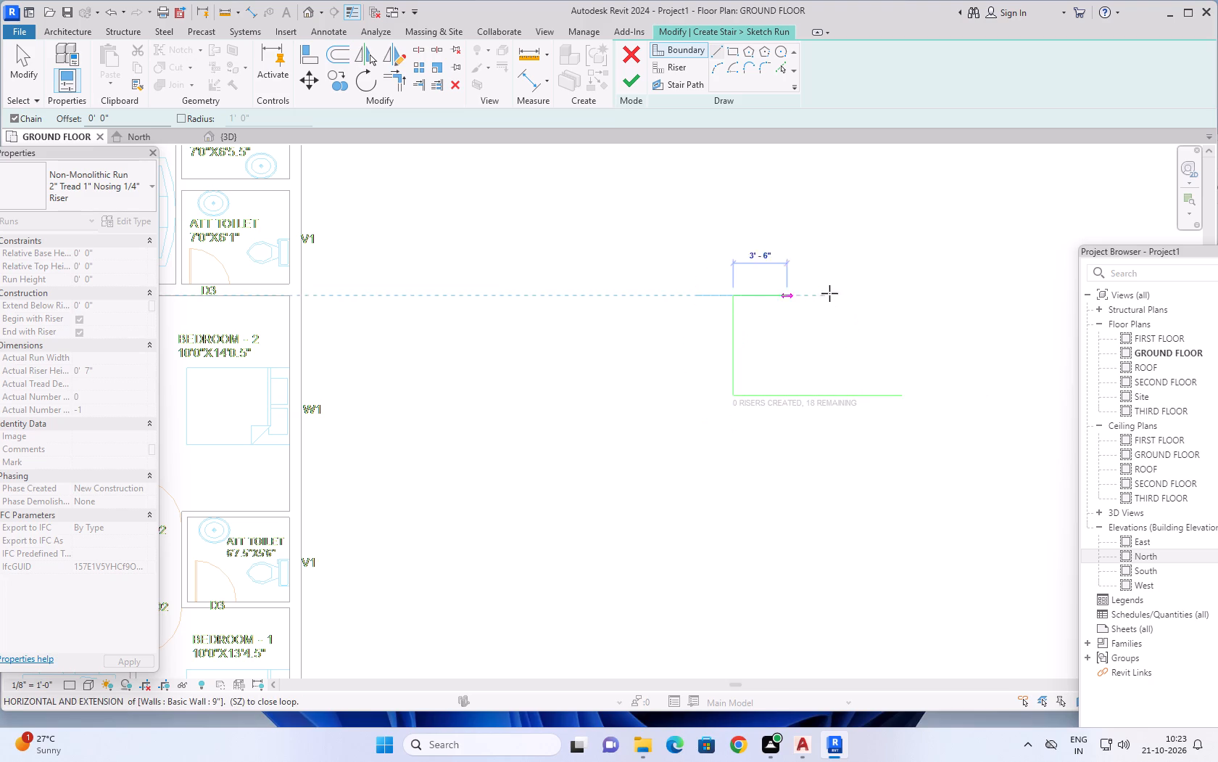
left_click(901, 296)
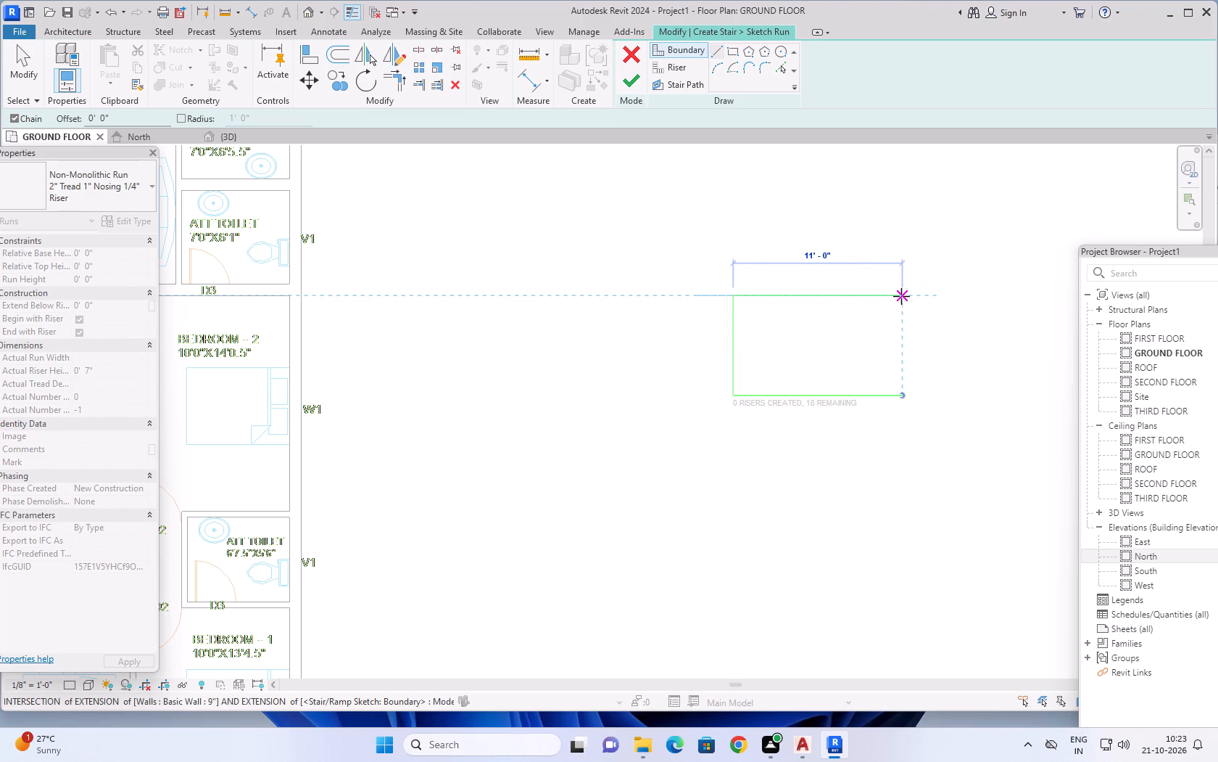
scroll(900, 320, "down", 5)
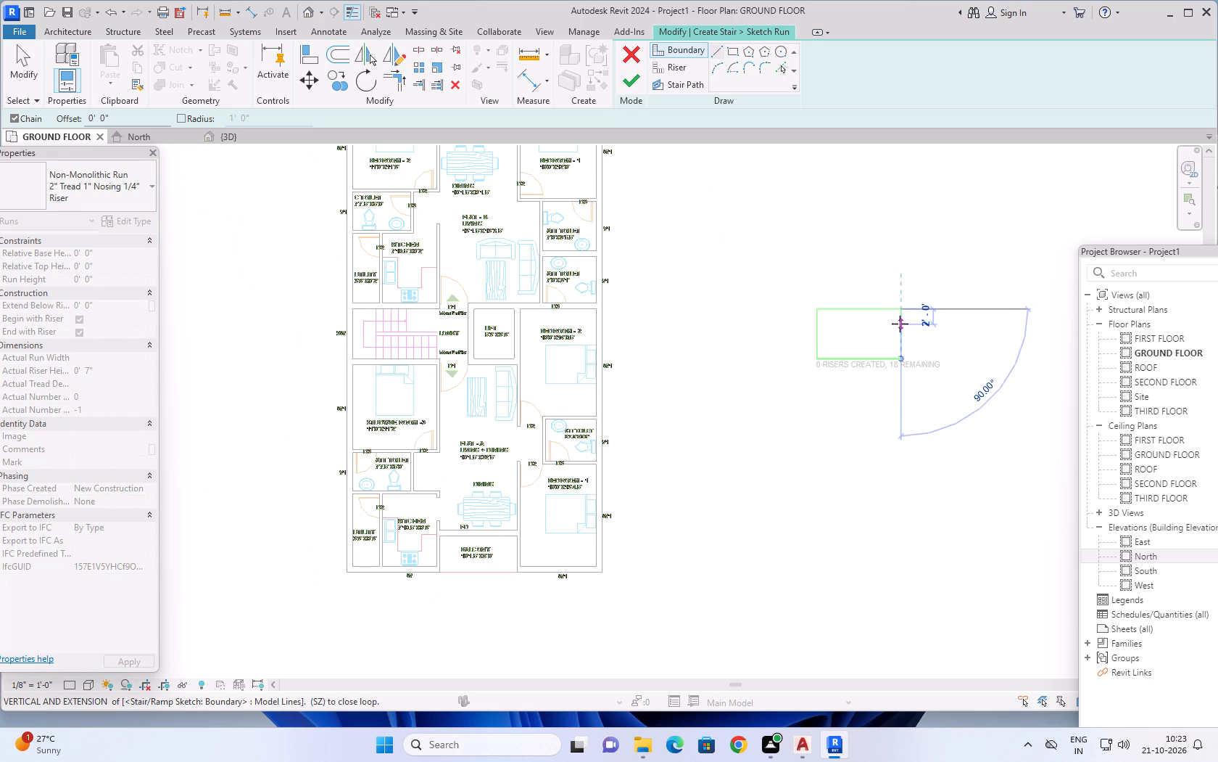
key("Escape")
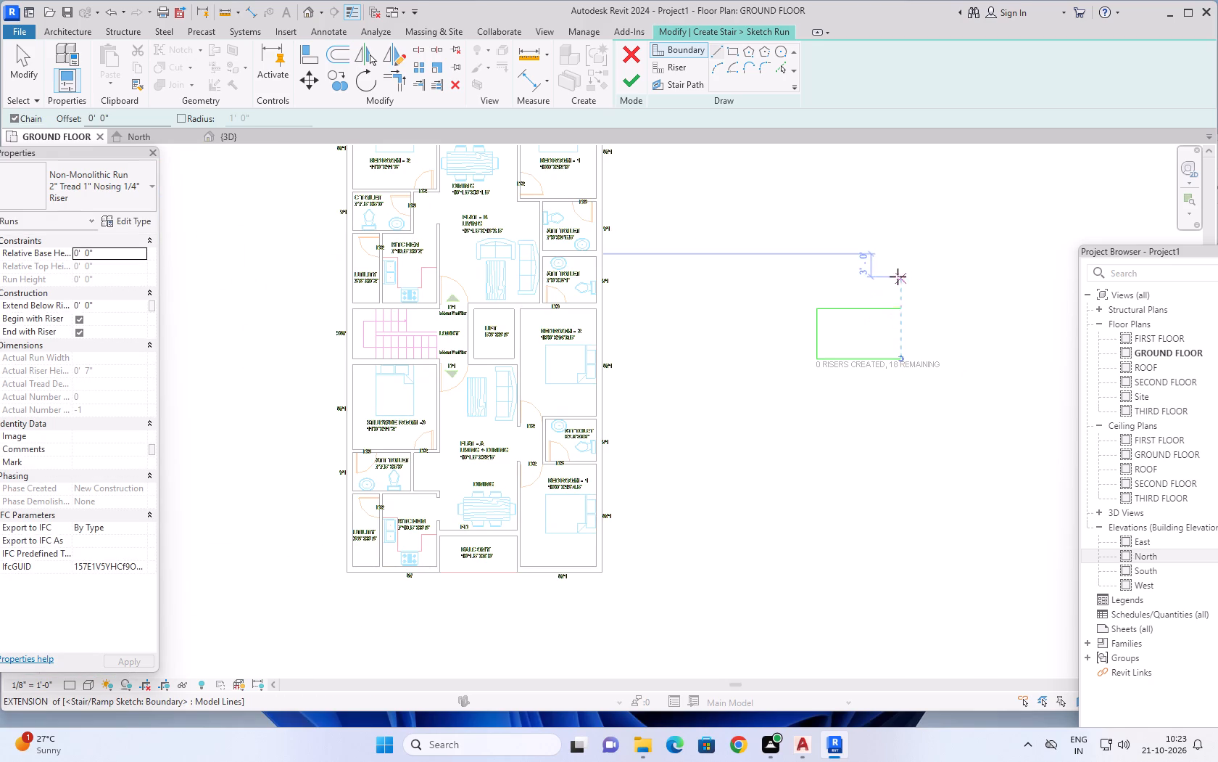
Offset the north and south 11' boundary lines 3' inward by picking them as run boundary lines.
key("Escape")
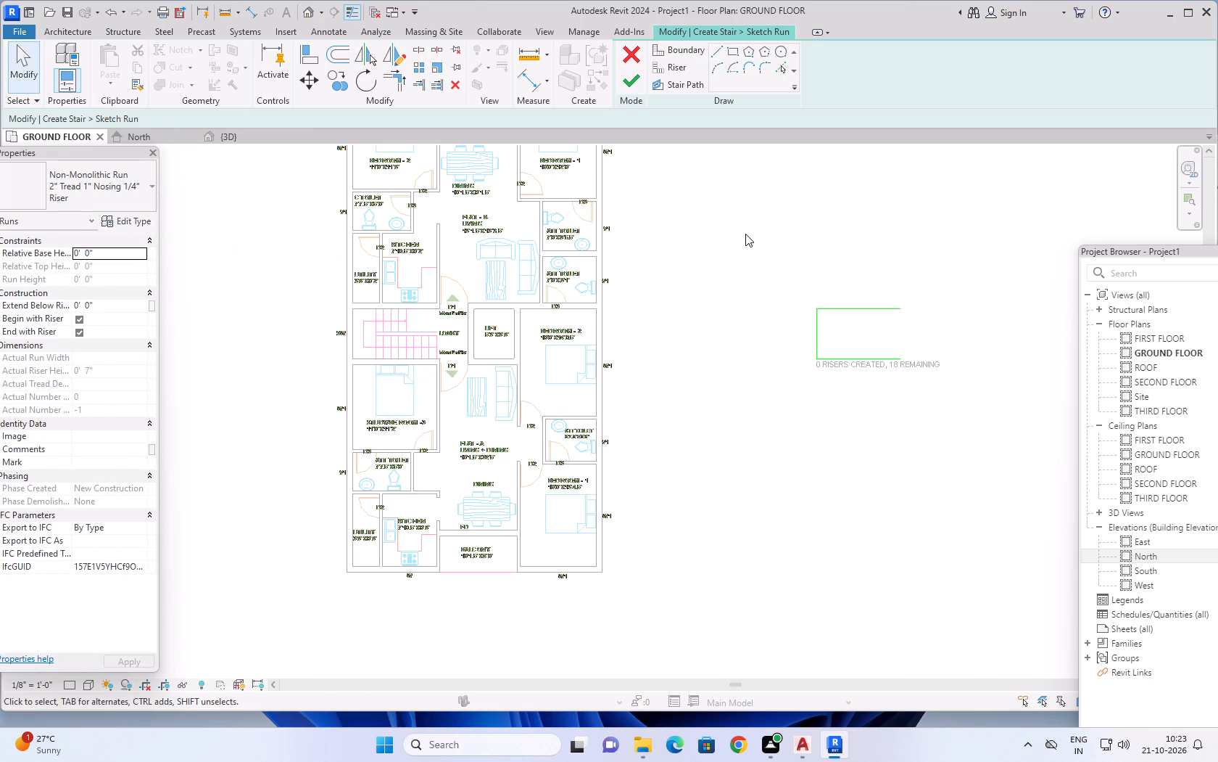
key("o")
key("Return")
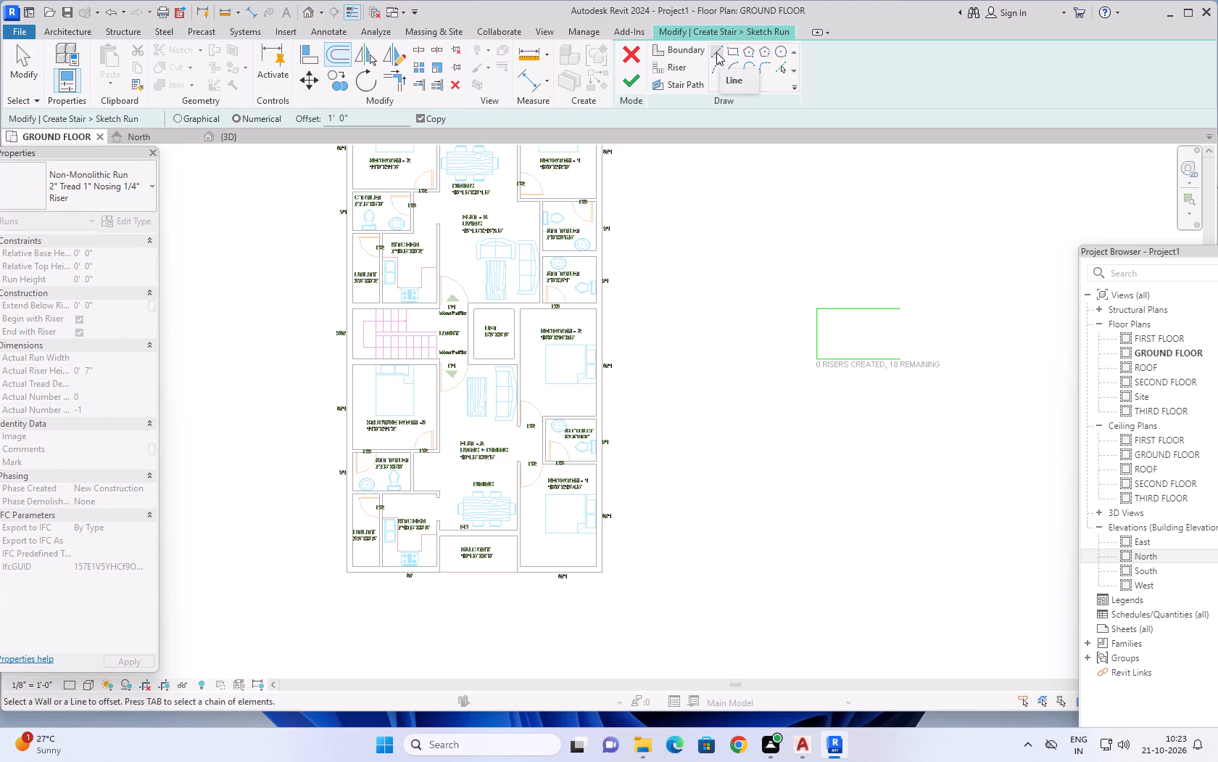
left_click(784, 66)
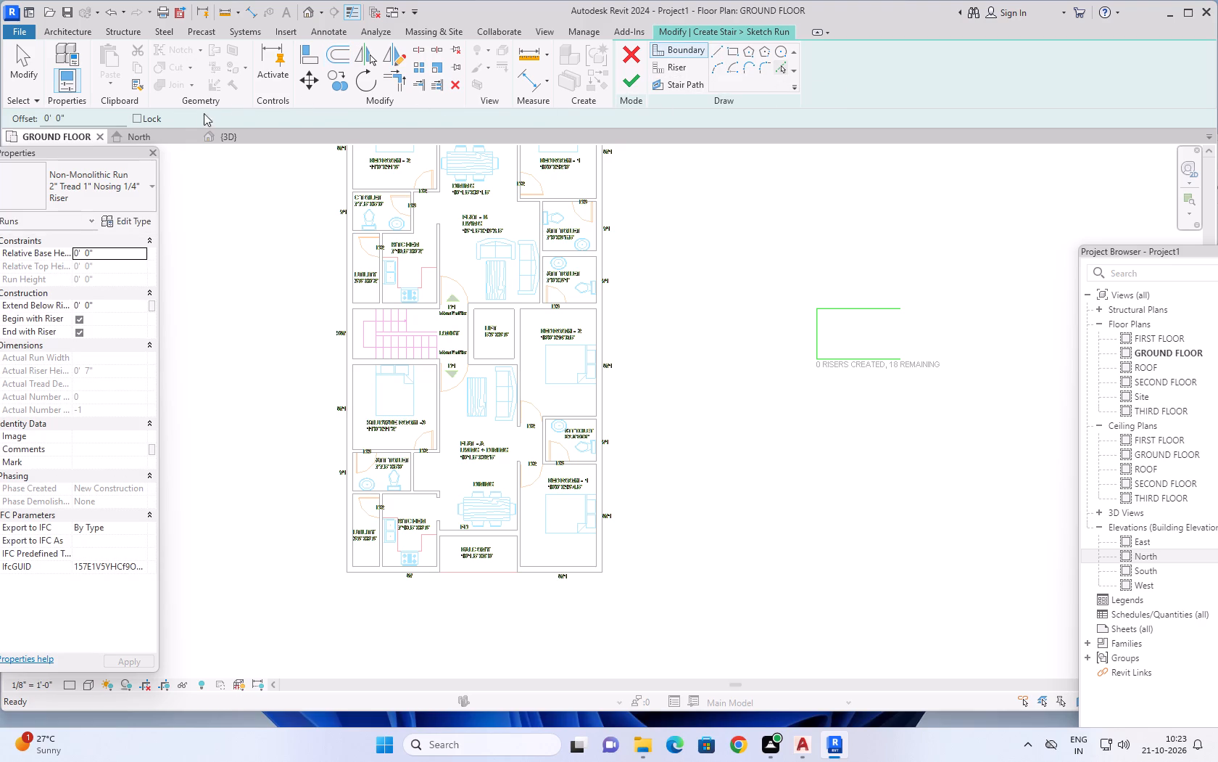
left_click(89, 123)
key("BackSpace")
key("BackSpace")
key("BackSpace")
key("BackSpace")
key("BackSpace")
key("BackSpace")
key("BackSpace")
key("BackSpace")
key("BackSpace")
key("BackSpace")
key("BackSpace")
key("BackSpace")
type("3'")
key("Return")
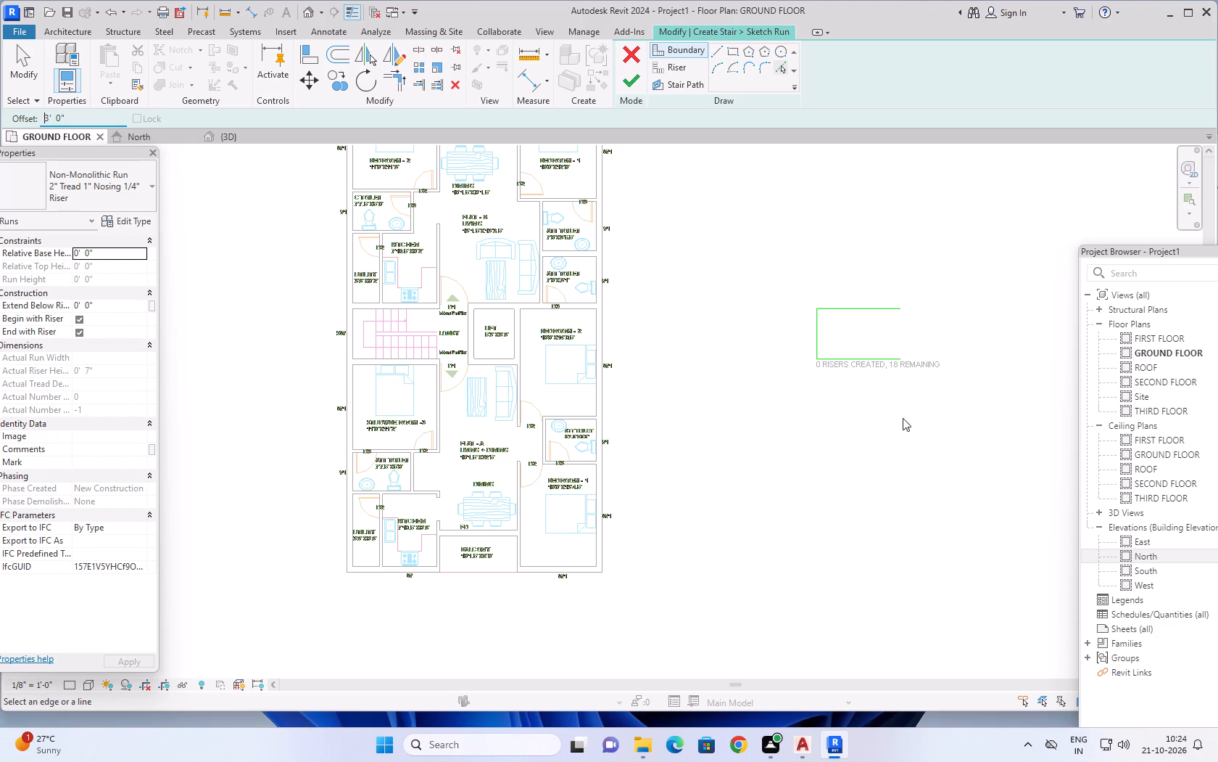
scroll(876, 390, "up", 2)
middle_click_drag(889, 410, 889, 565)
scroll(889, 565, "up", 1)
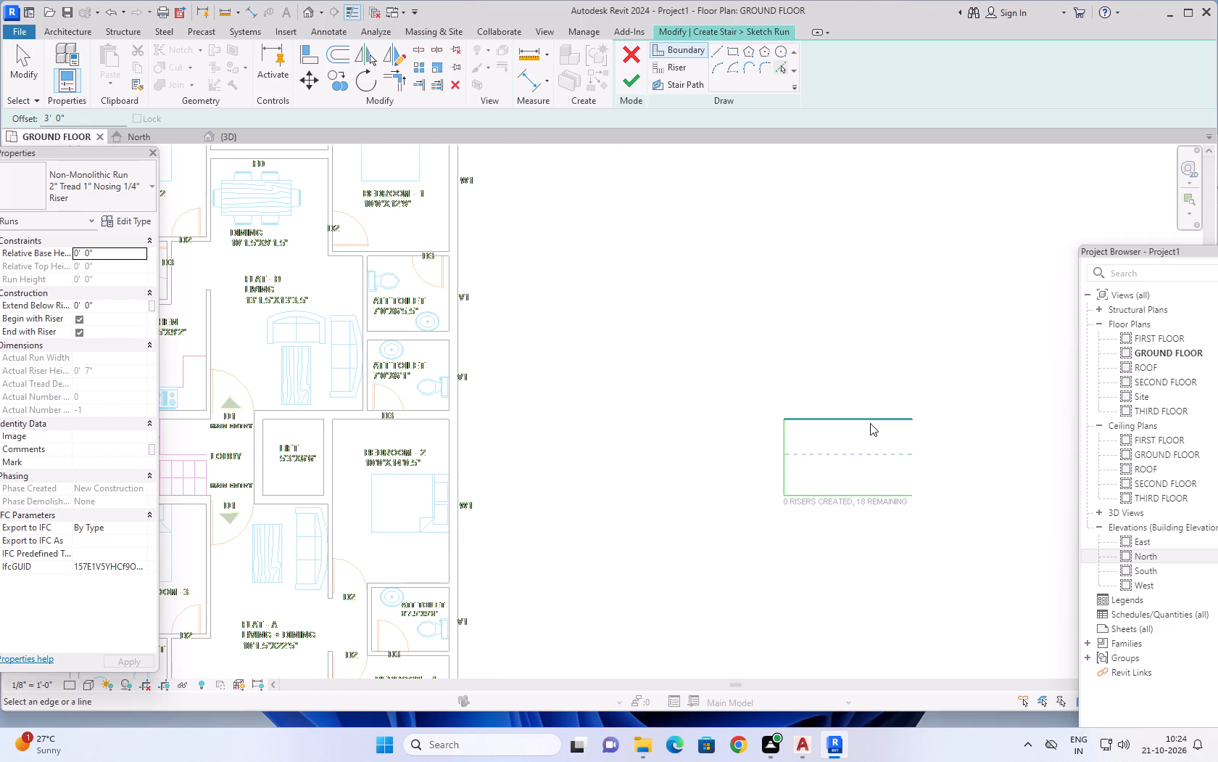
left_click(870, 422)
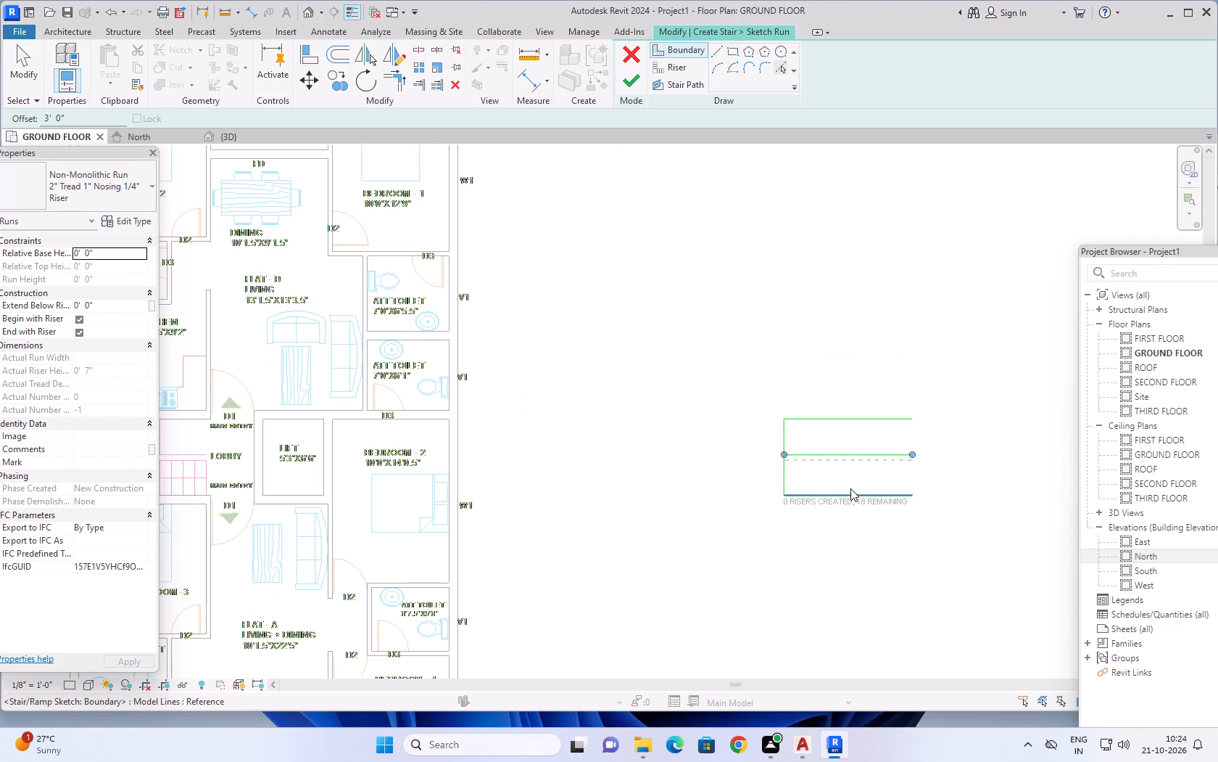
left_click(853, 492)
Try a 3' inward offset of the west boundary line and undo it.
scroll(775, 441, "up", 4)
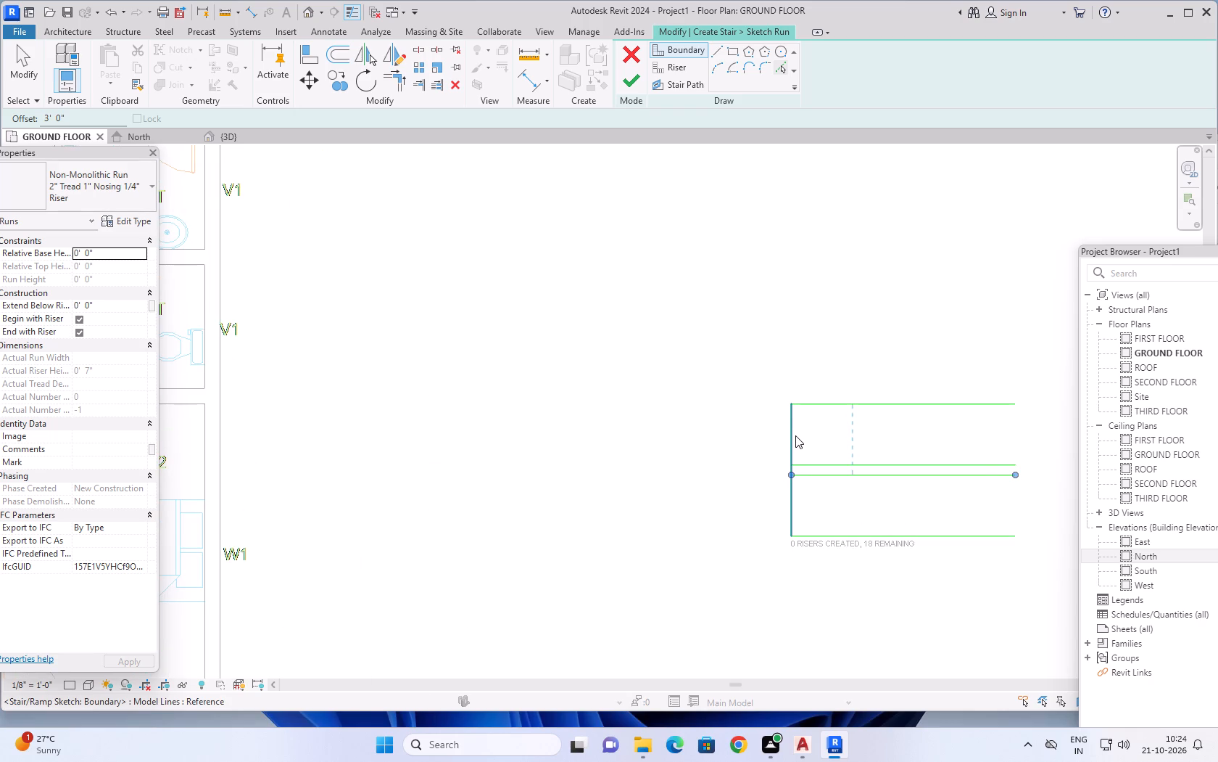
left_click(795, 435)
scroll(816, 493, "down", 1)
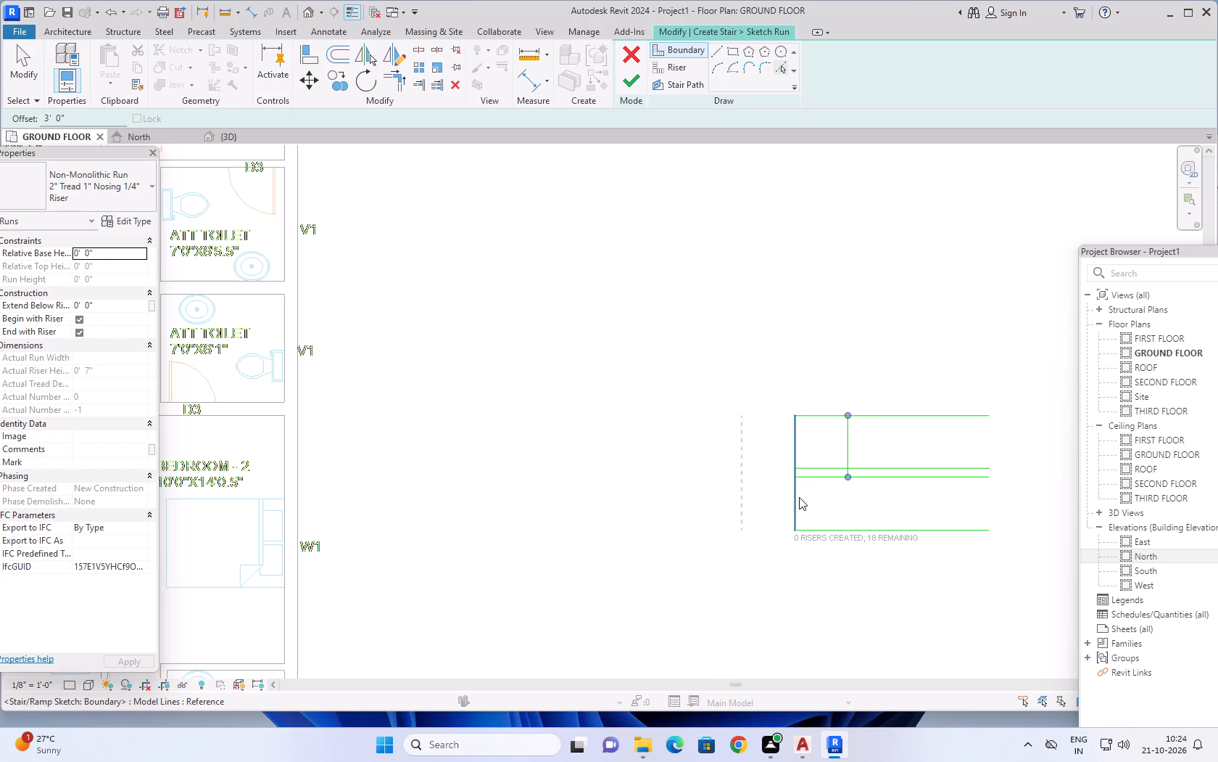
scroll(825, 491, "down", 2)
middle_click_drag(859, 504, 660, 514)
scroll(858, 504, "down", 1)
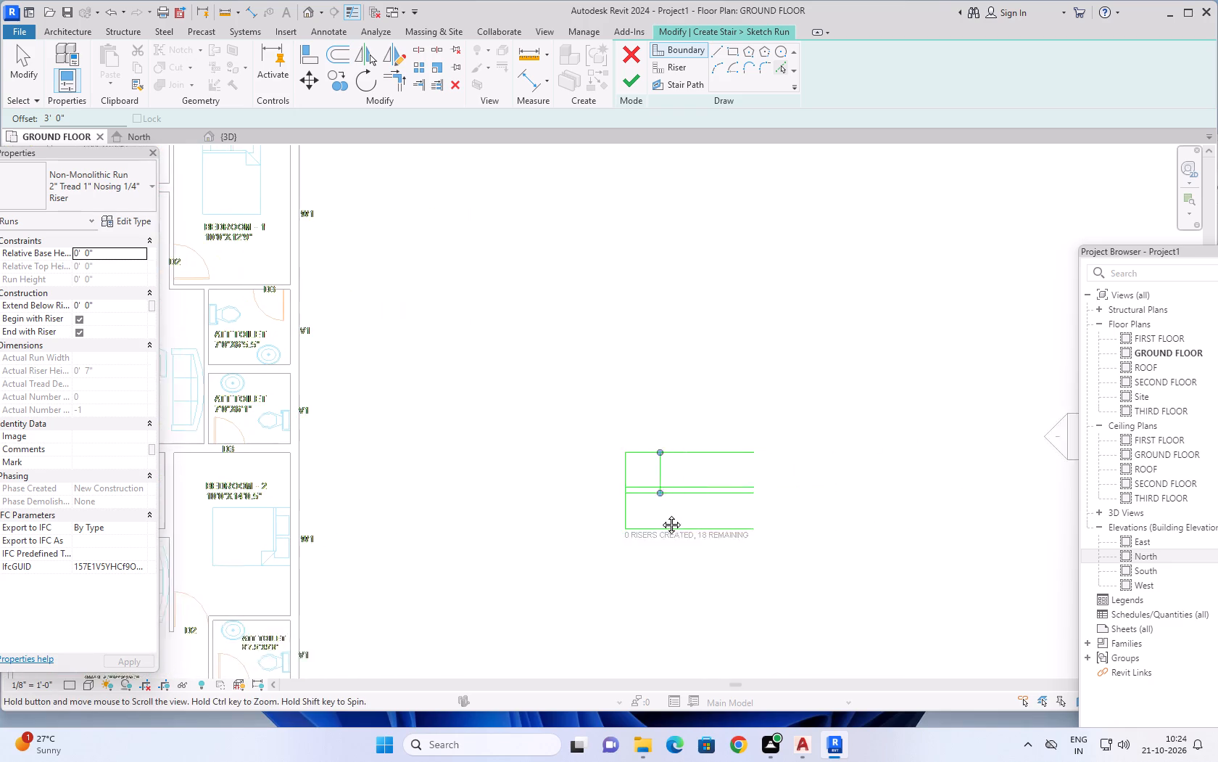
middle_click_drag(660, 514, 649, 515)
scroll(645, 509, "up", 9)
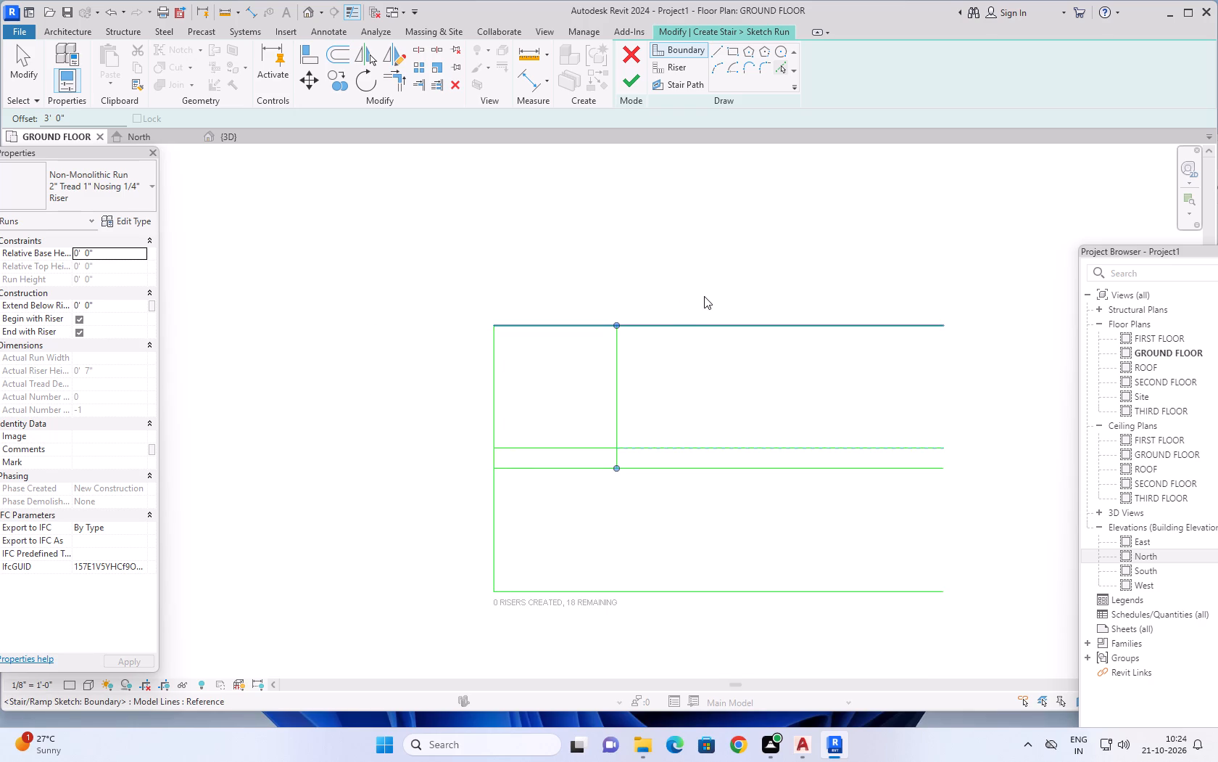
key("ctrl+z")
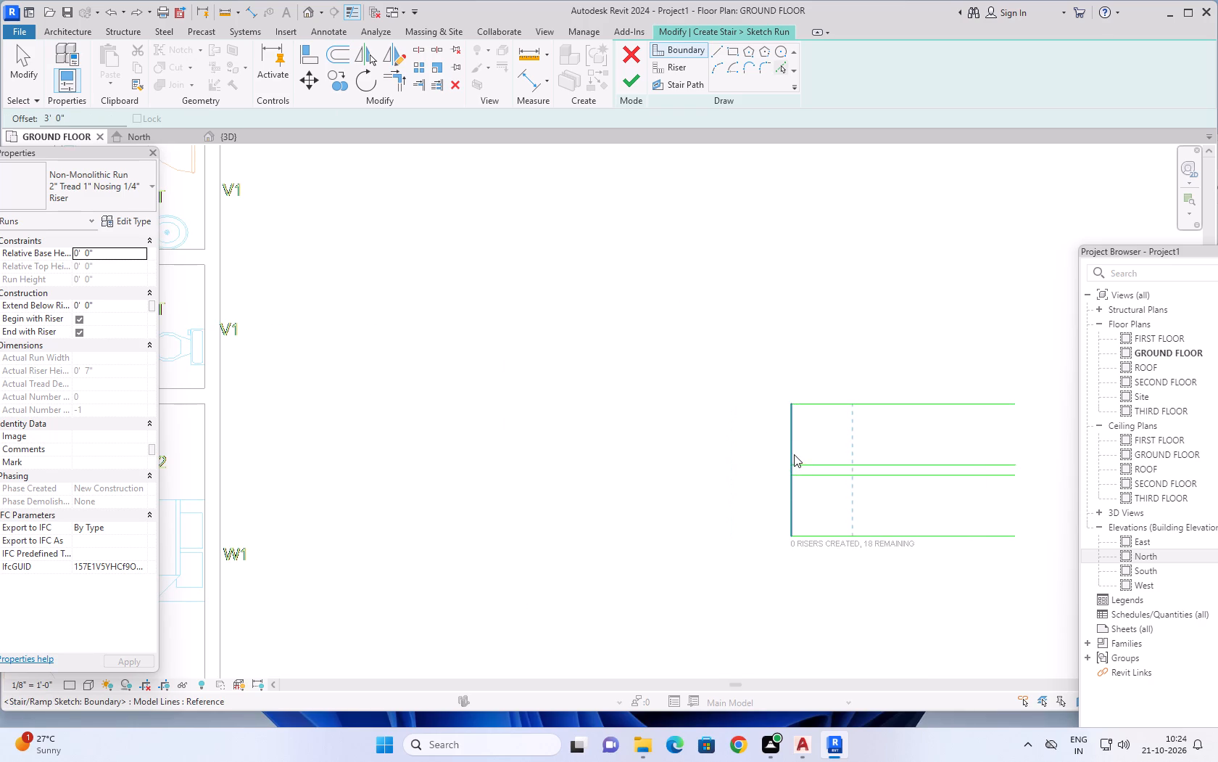
Offset the west boundary line 3' east, spanning the full distance between the two outer 11' lines.
left_click(794, 453)
scroll(747, 321, "down", 5)
middle_click_drag(781, 300, 737, 295)
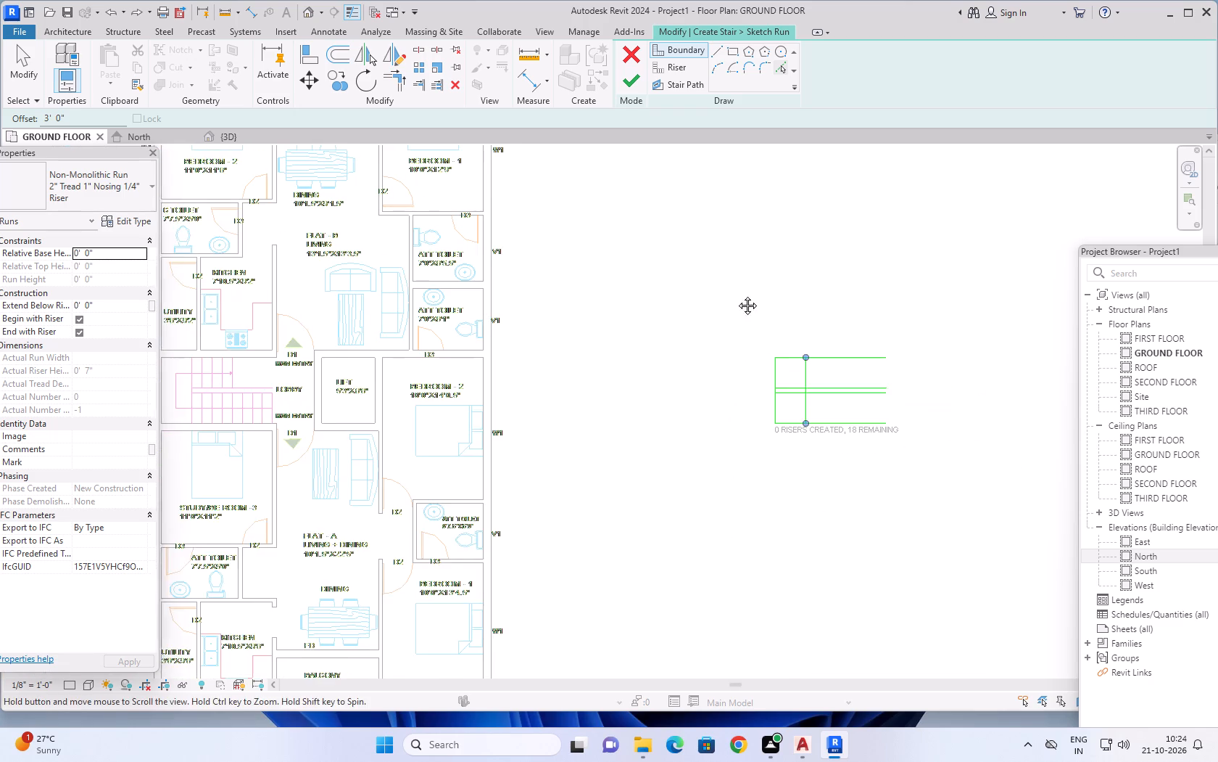
middle_click_drag(737, 295, 679, 295)
key("Escape")
key("Escape")
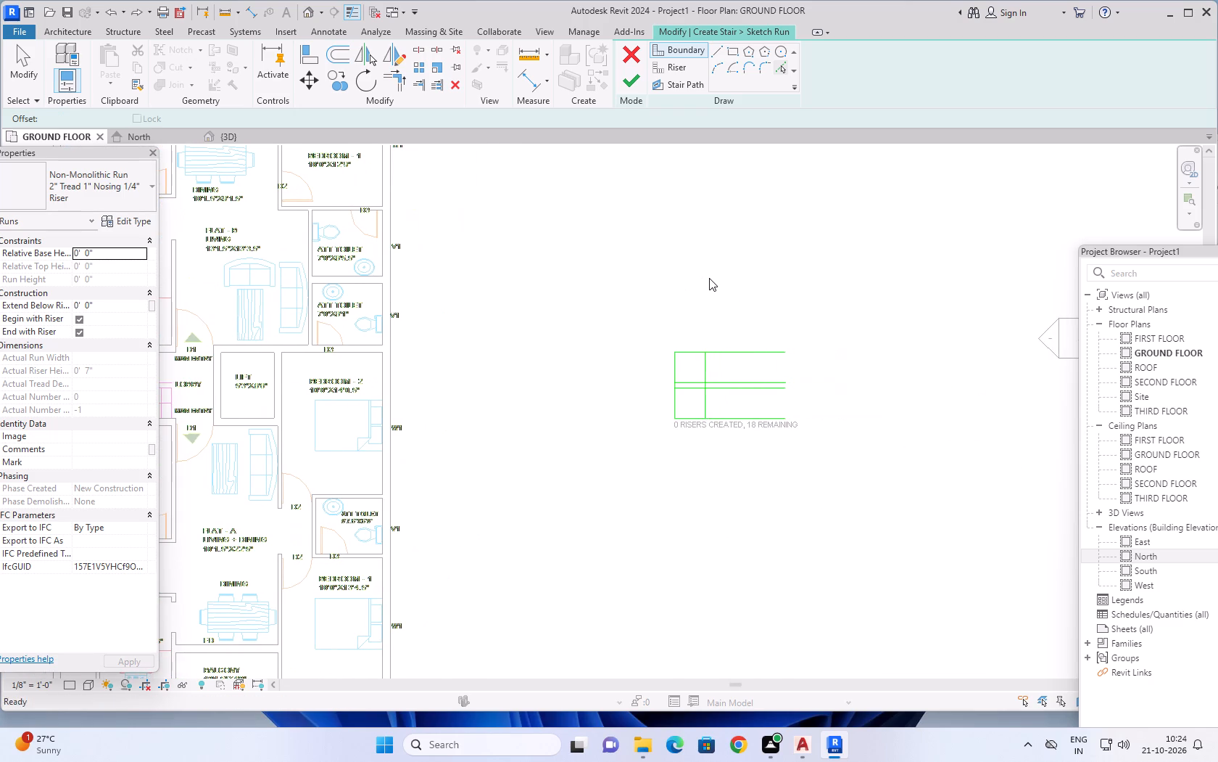
key("Escape")
Trim the inner vertical line and the lower inner horizontal line to a corner, keeping the vertical's south part and the horizontal's east part.
scroll(660, 275, "down", 1)
middle_click_drag(666, 253, 695, 282)
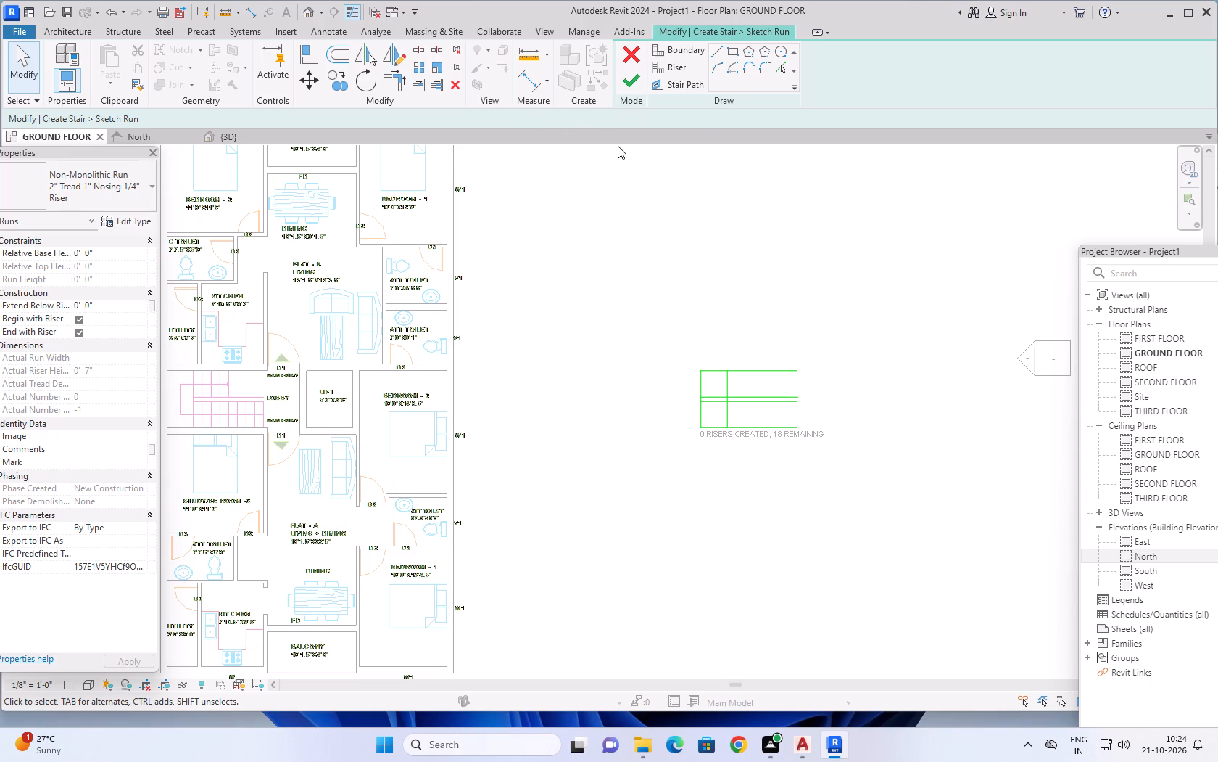
left_click(389, 83)
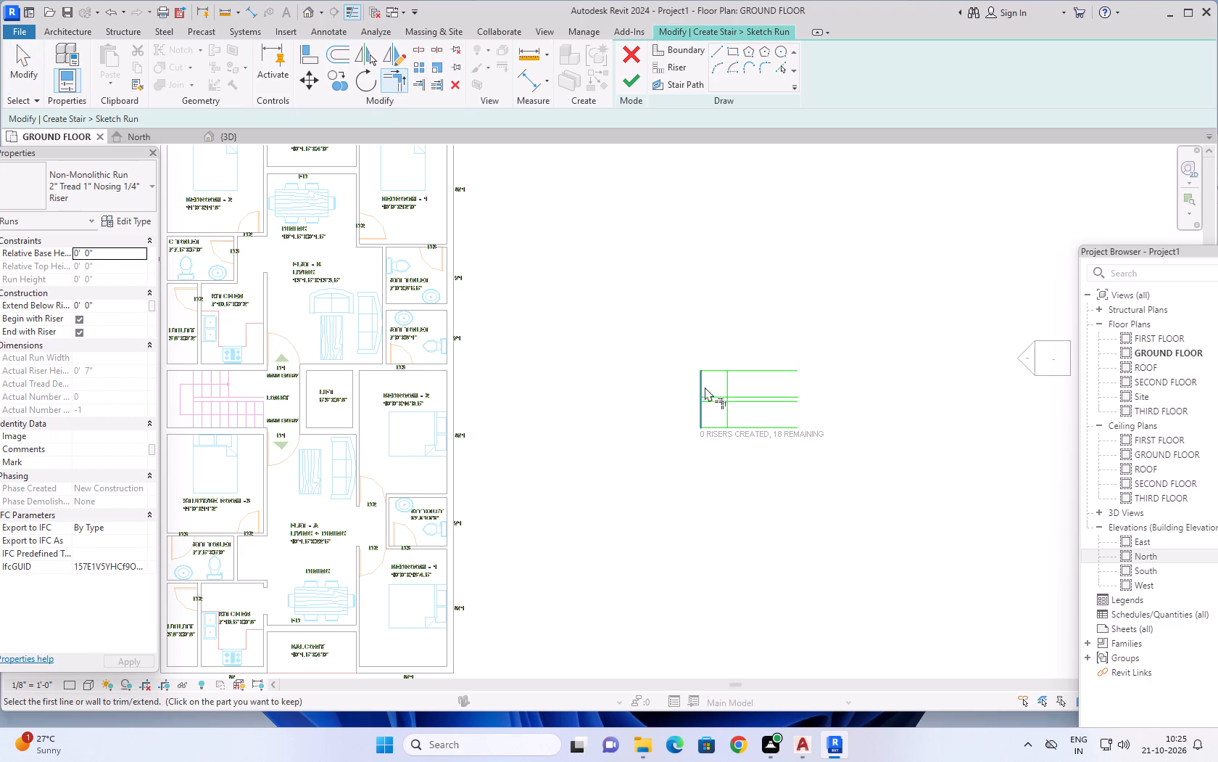
scroll(718, 398, "up", 16)
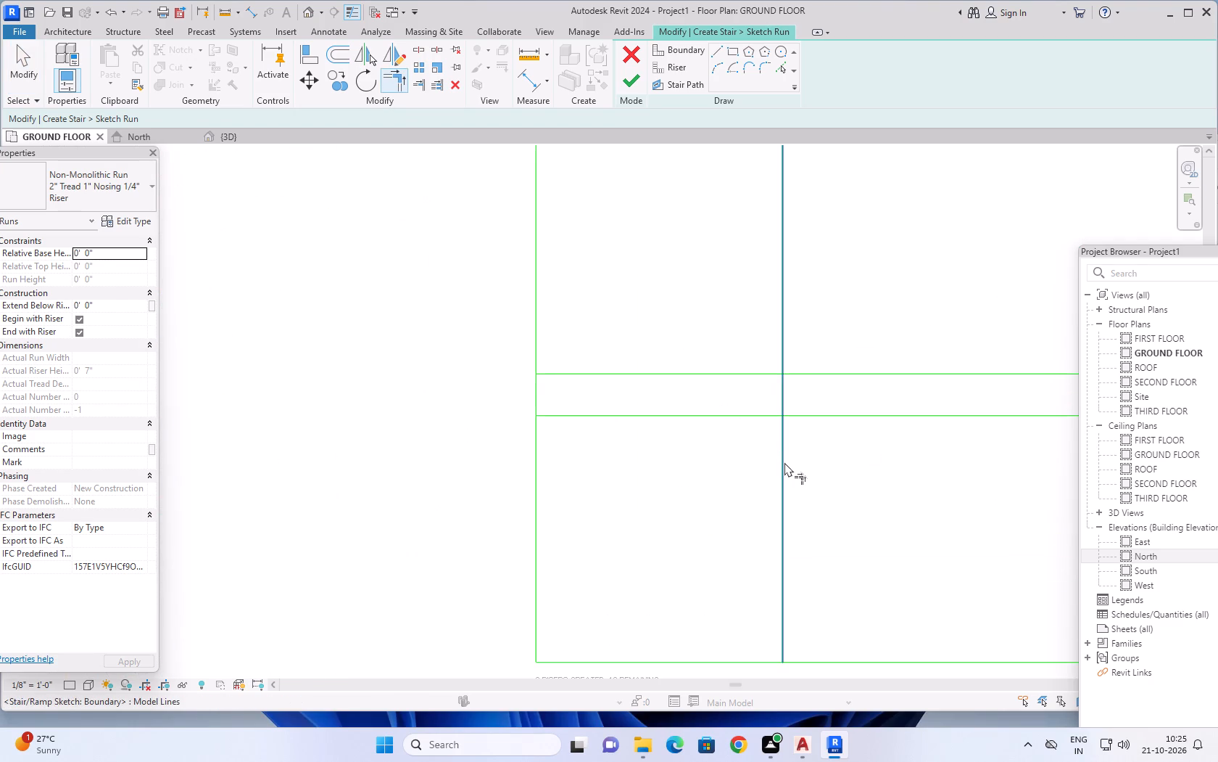
left_click(784, 462)
left_click(813, 417)
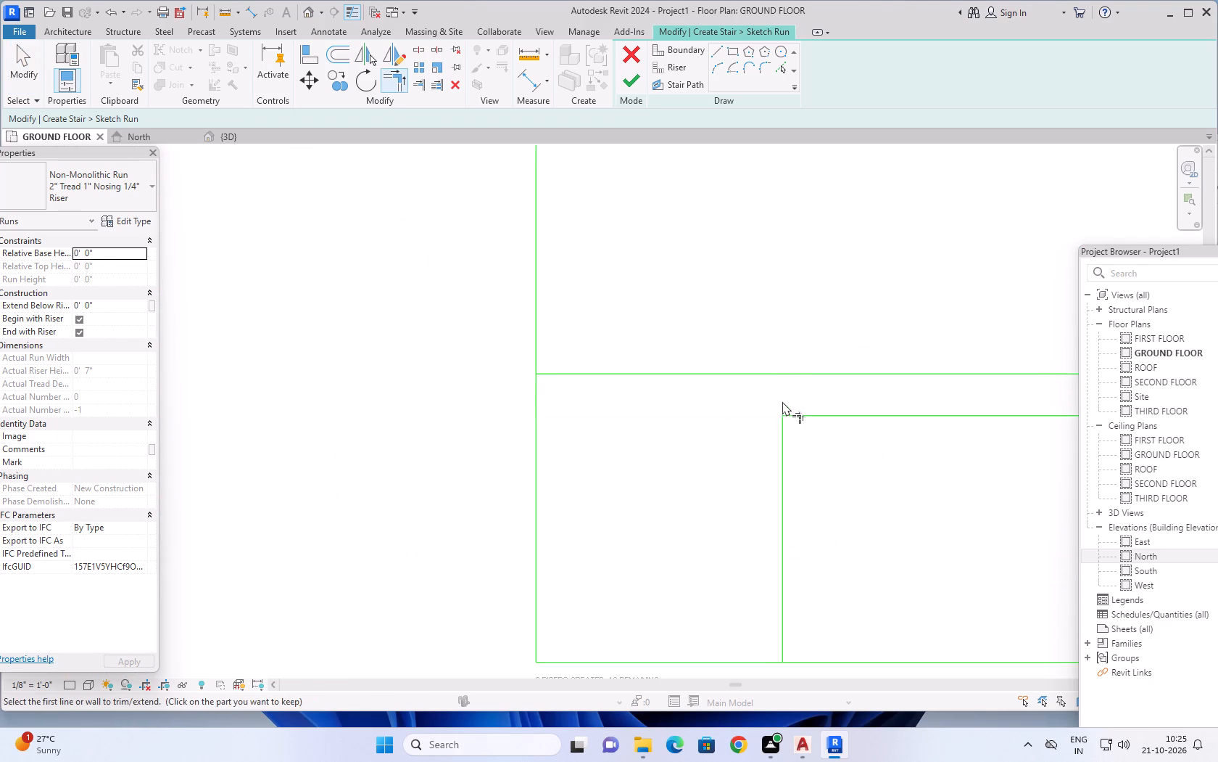
scroll(791, 362, "down", 8)
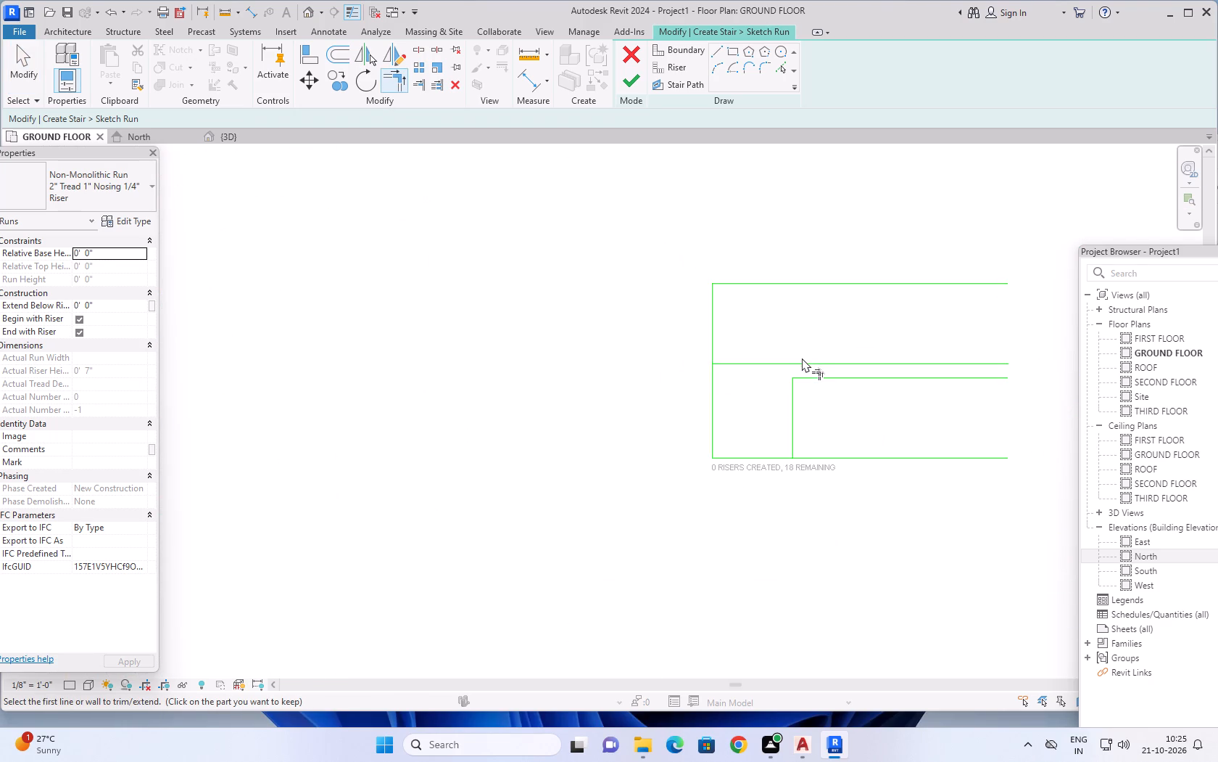
scroll(803, 357, "down", 1)
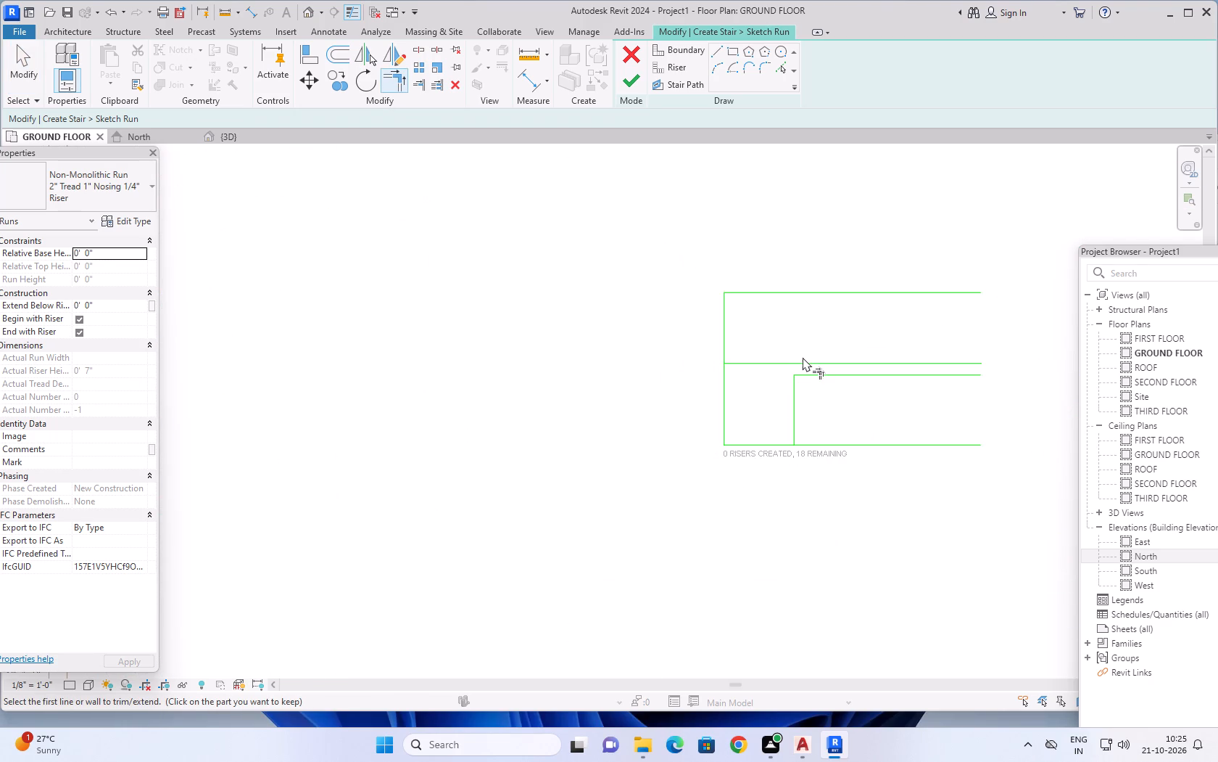
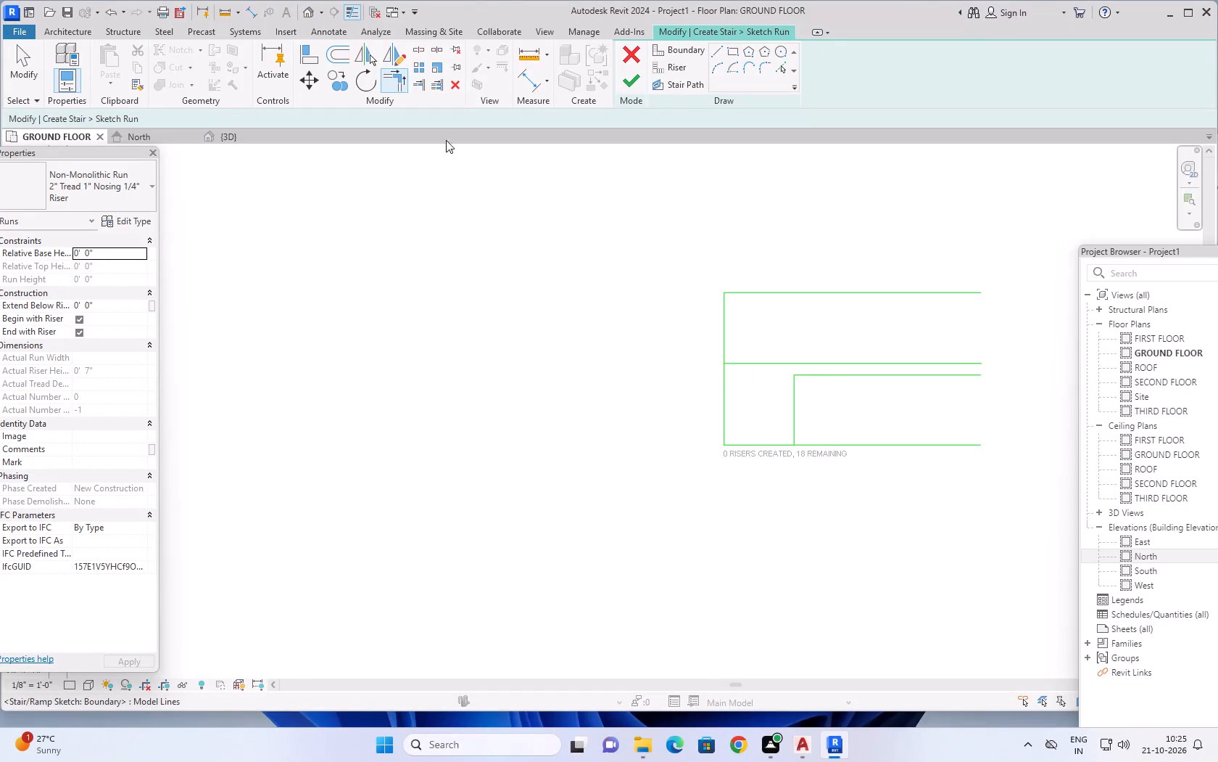
Draw a 3' vertical boundary line north from the upper inner horizontal line to the north boundary, aligned with the lower inner vertical line.
left_click(716, 48)
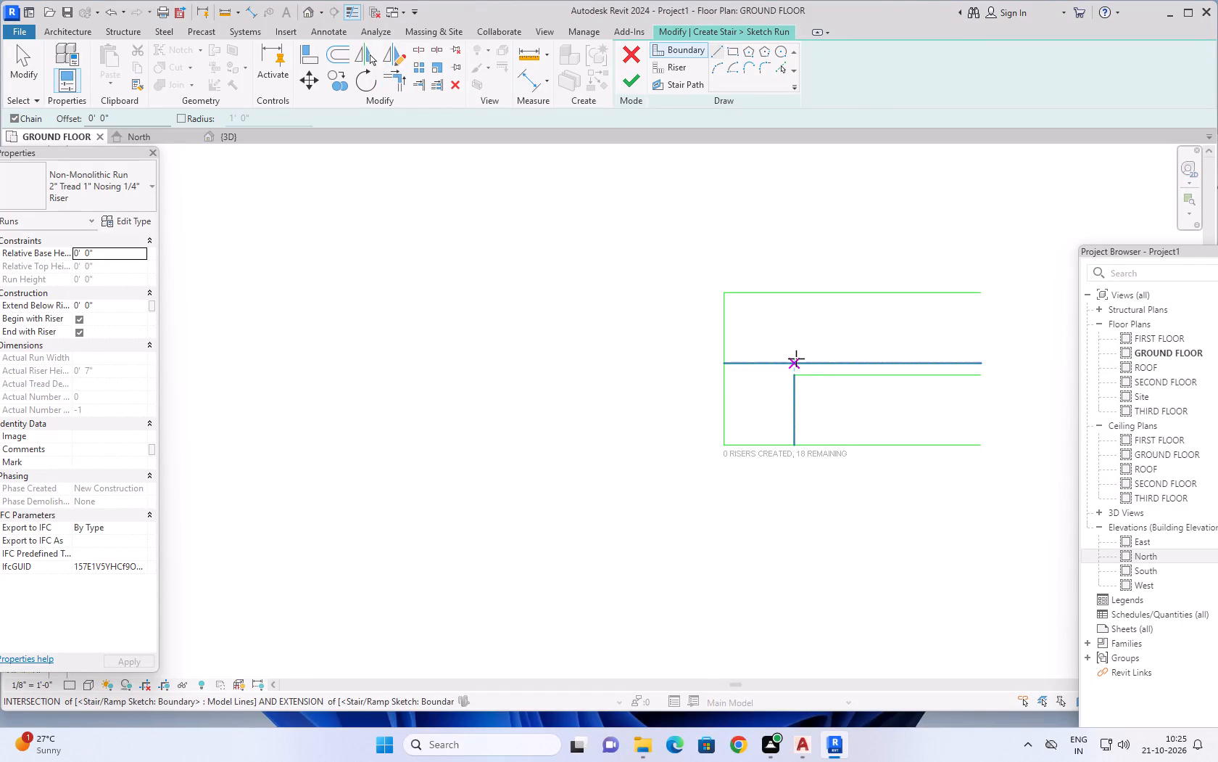
left_click(796, 359)
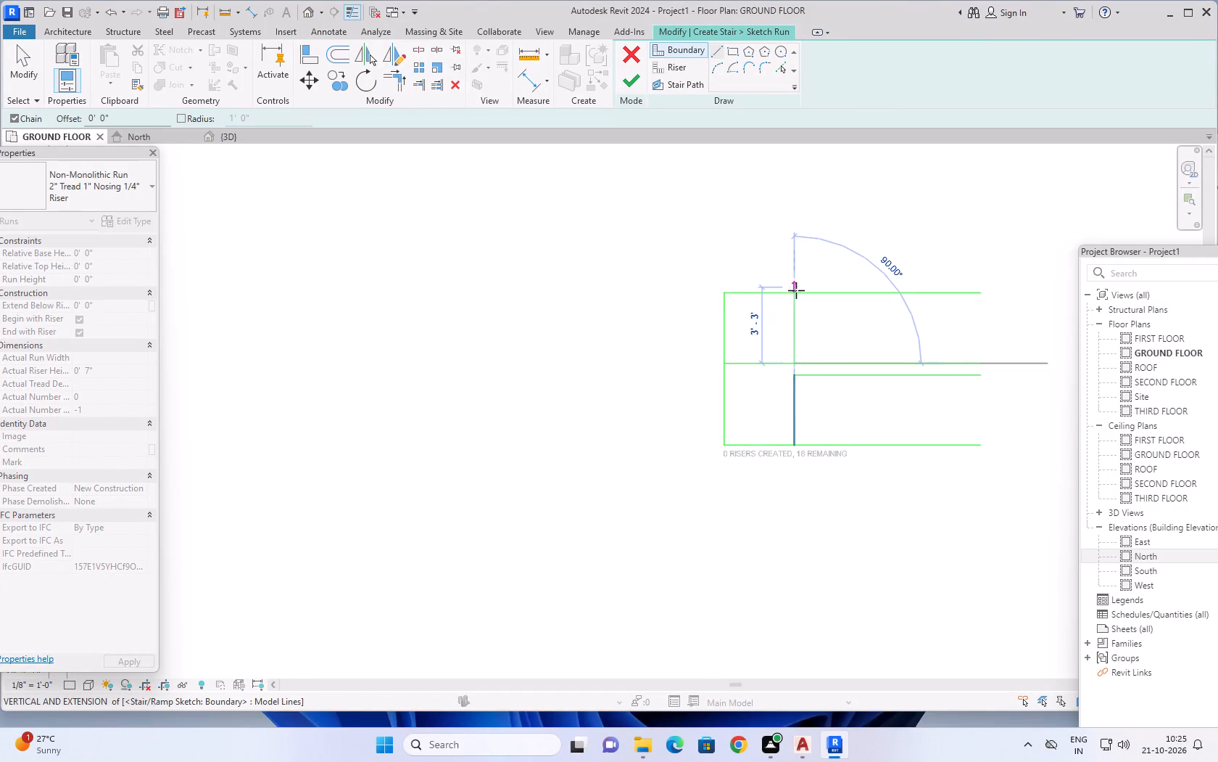
left_click(796, 292)
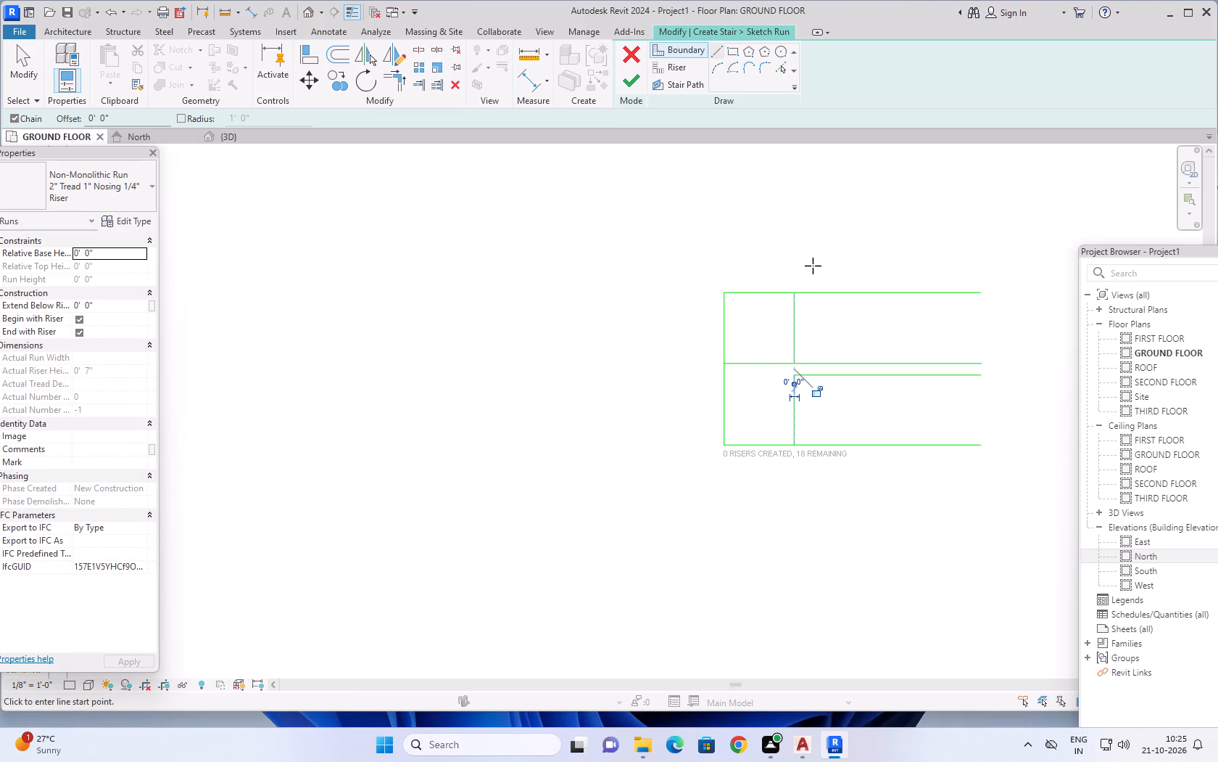
key("Escape")
key("Escape")
key("Escape")
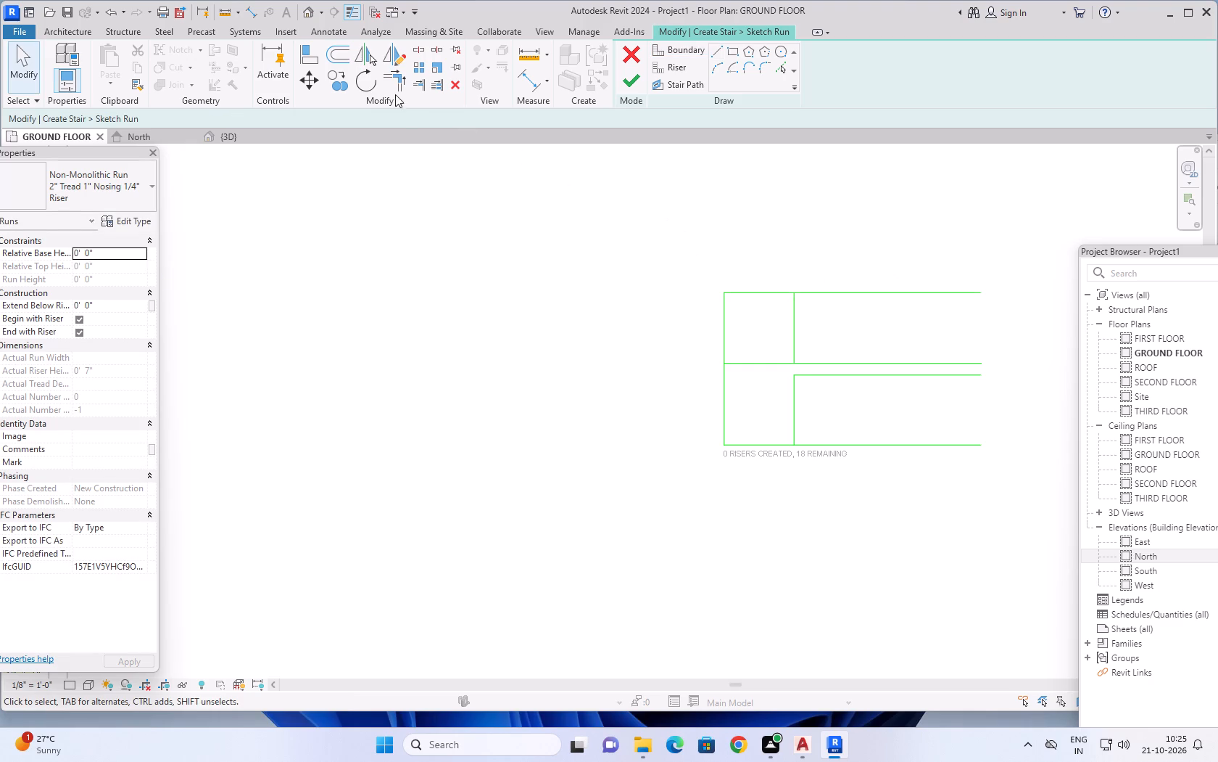
Trim the upper inner horizontal line and the new vertical line to a corner, keeping the horizontal's east part.
left_click(402, 85)
left_click(833, 364)
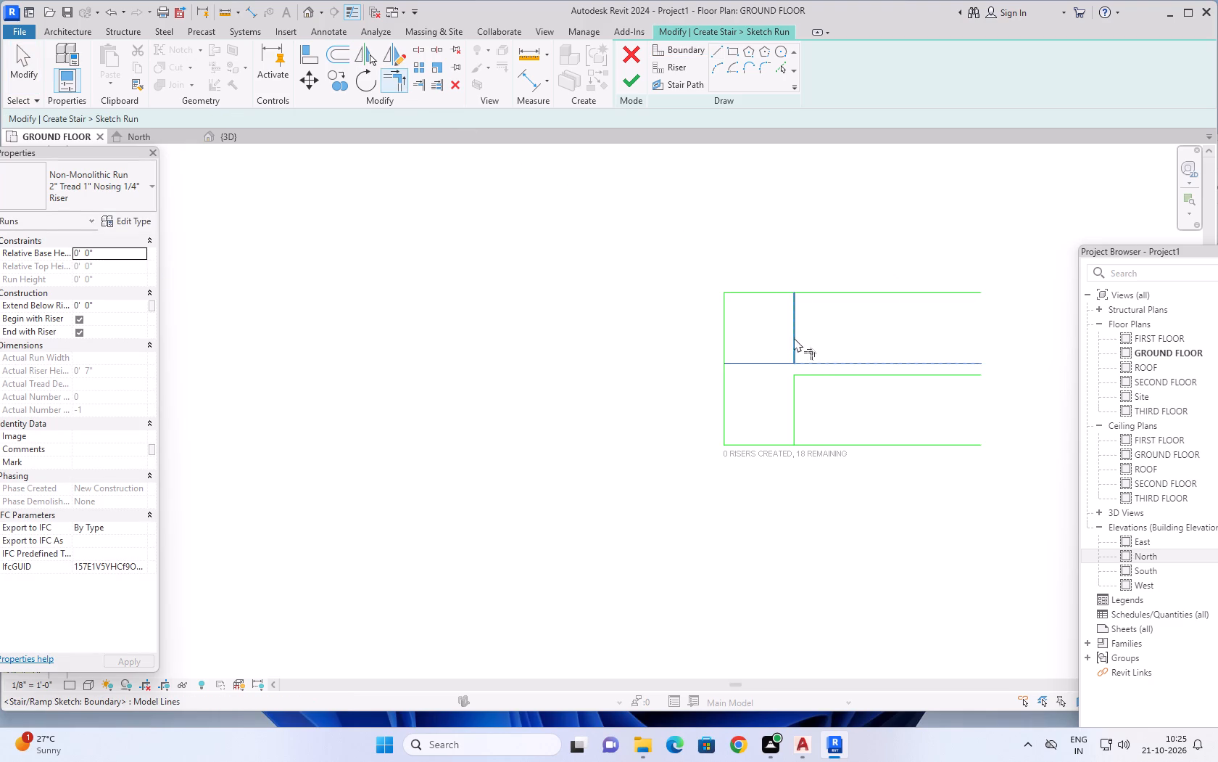
left_click(793, 337)
scroll(761, 396, "down", 5)
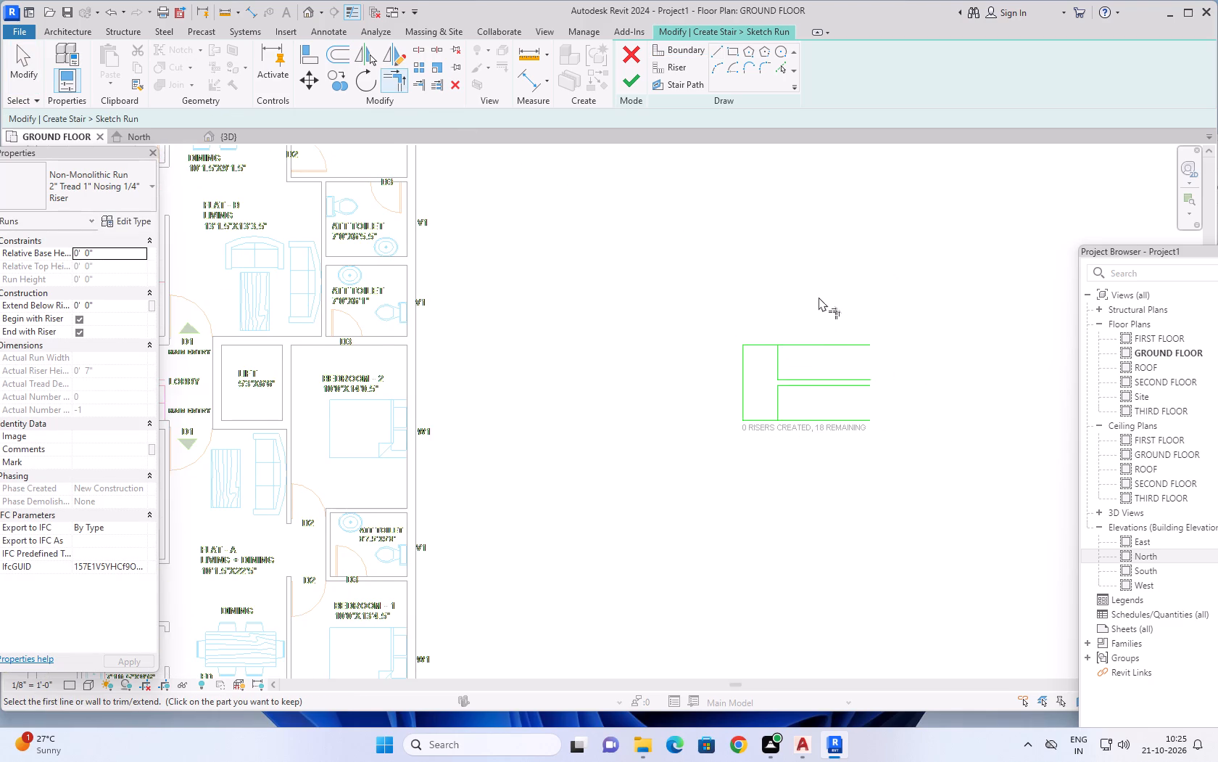
middle_click_drag(798, 285, 745, 254)
key("Escape")
key("Escape")
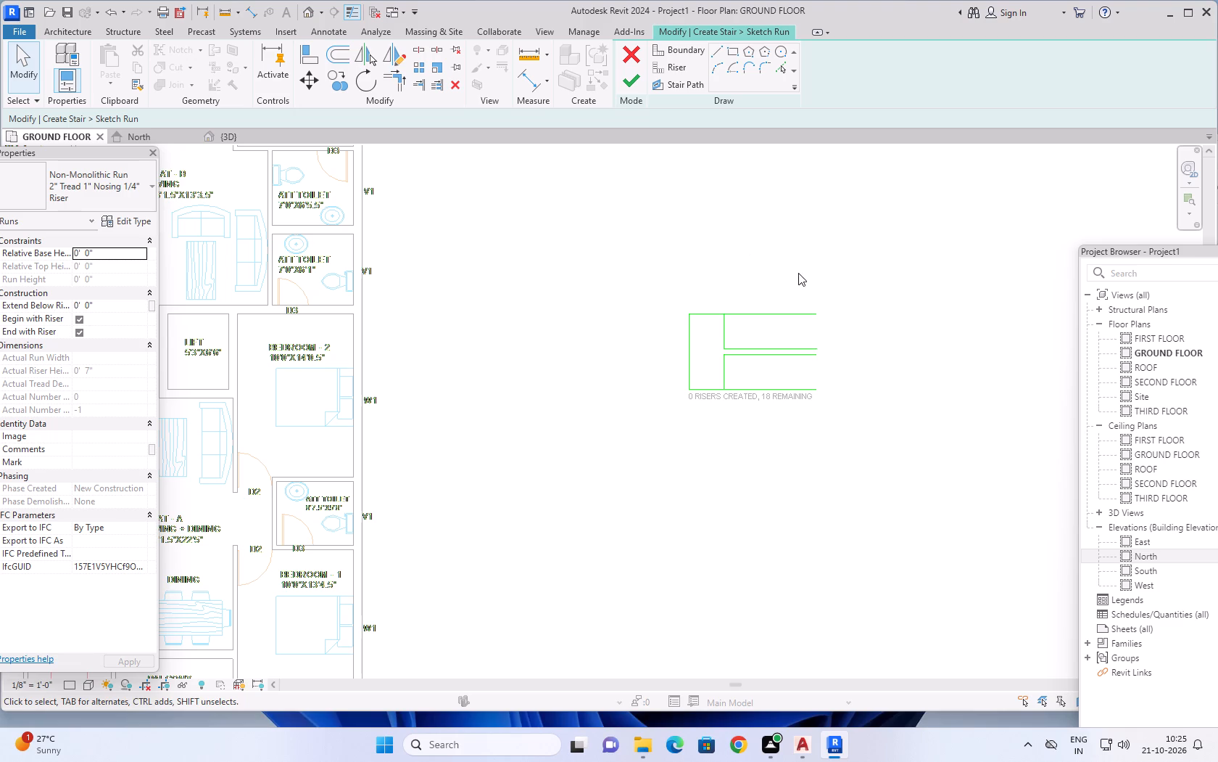
Draw a short vertical boundary line joining the east ends of the two inner horizontal lines.
middle_click_drag(791, 271, 654, 247)
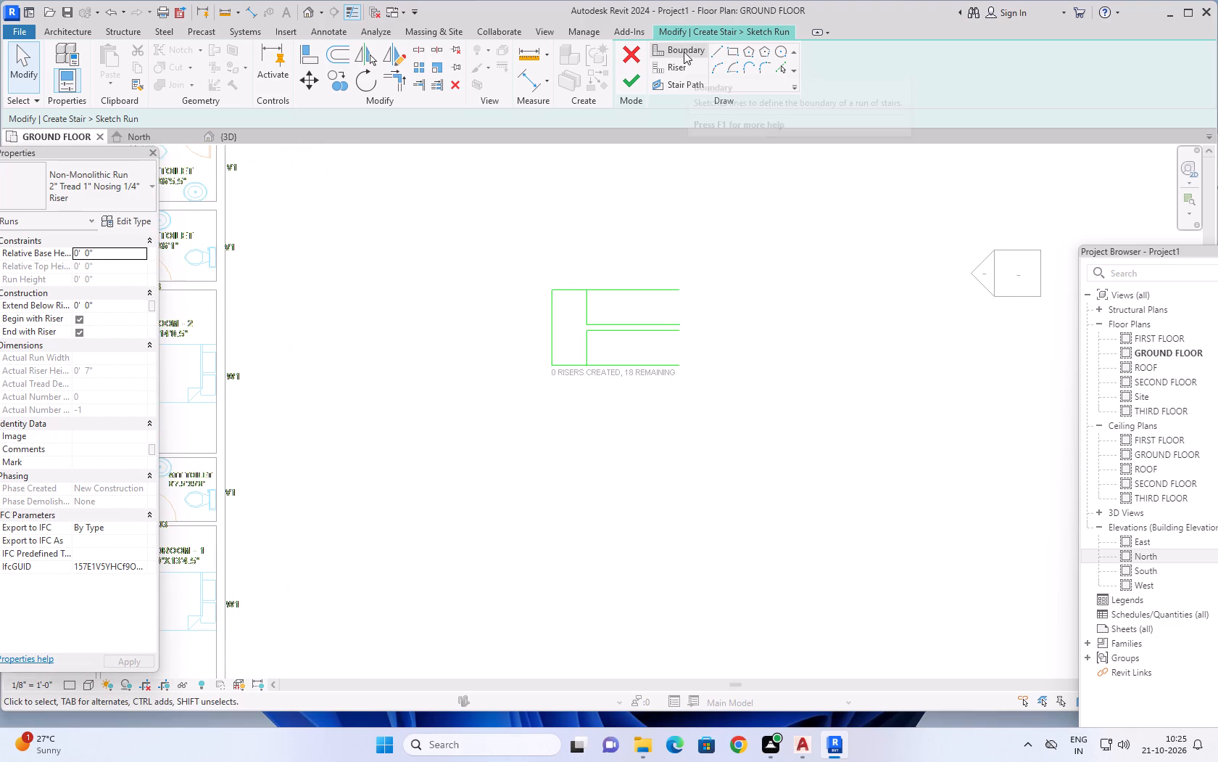
left_click(684, 50)
left_click(718, 45)
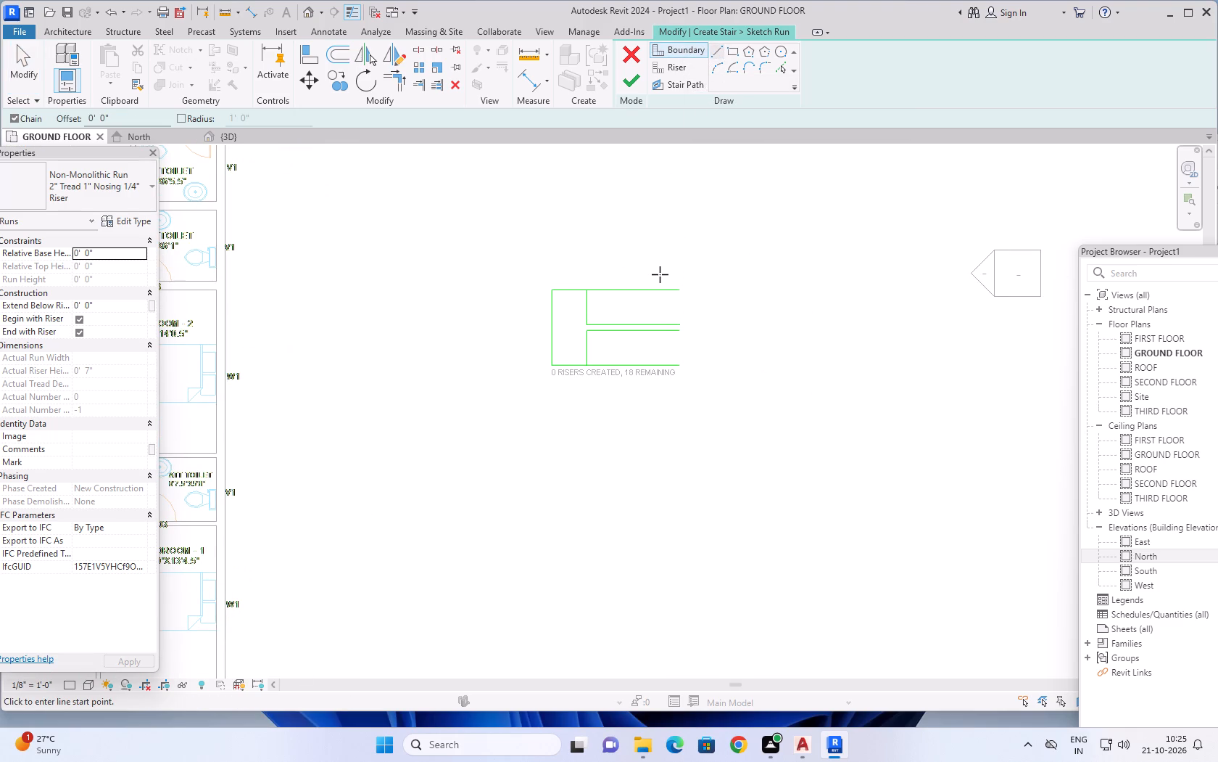
scroll(659, 274, "up", 4)
scroll(689, 364, "up", 5)
left_click(693, 335)
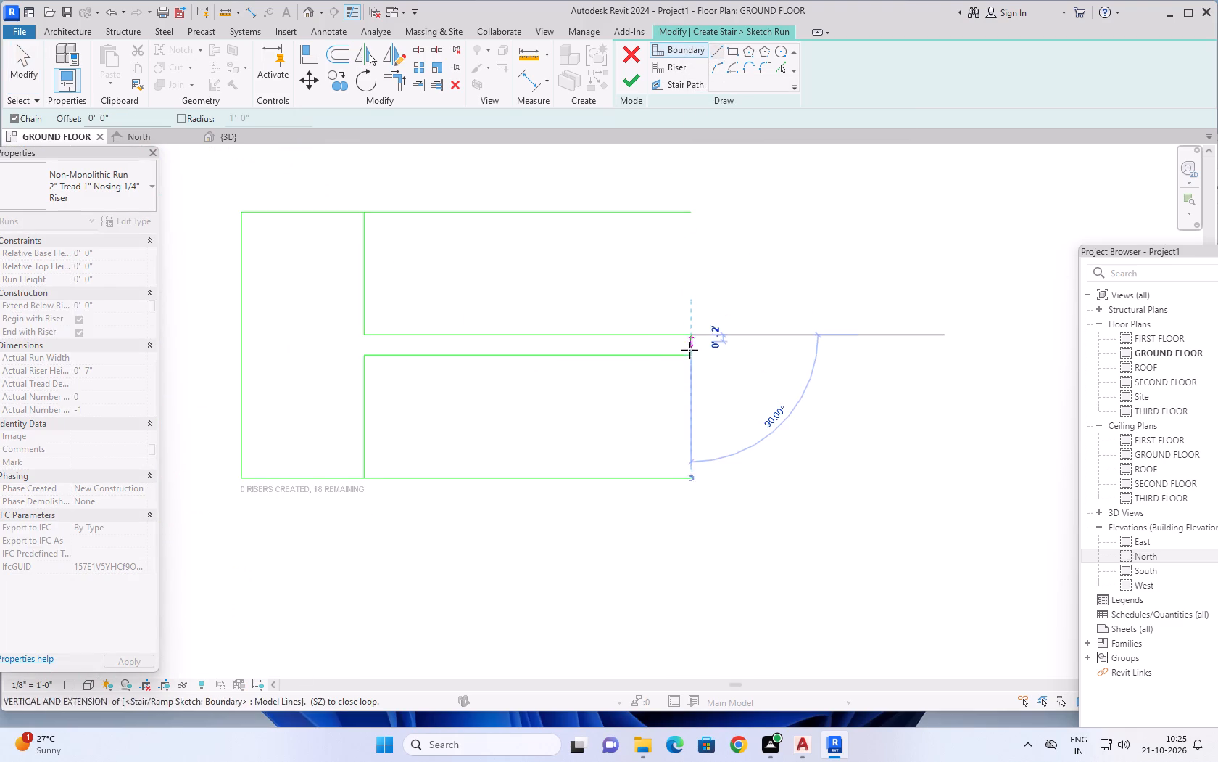
left_click(689, 355)
key("Escape")
scroll(733, 349, "down", 6)
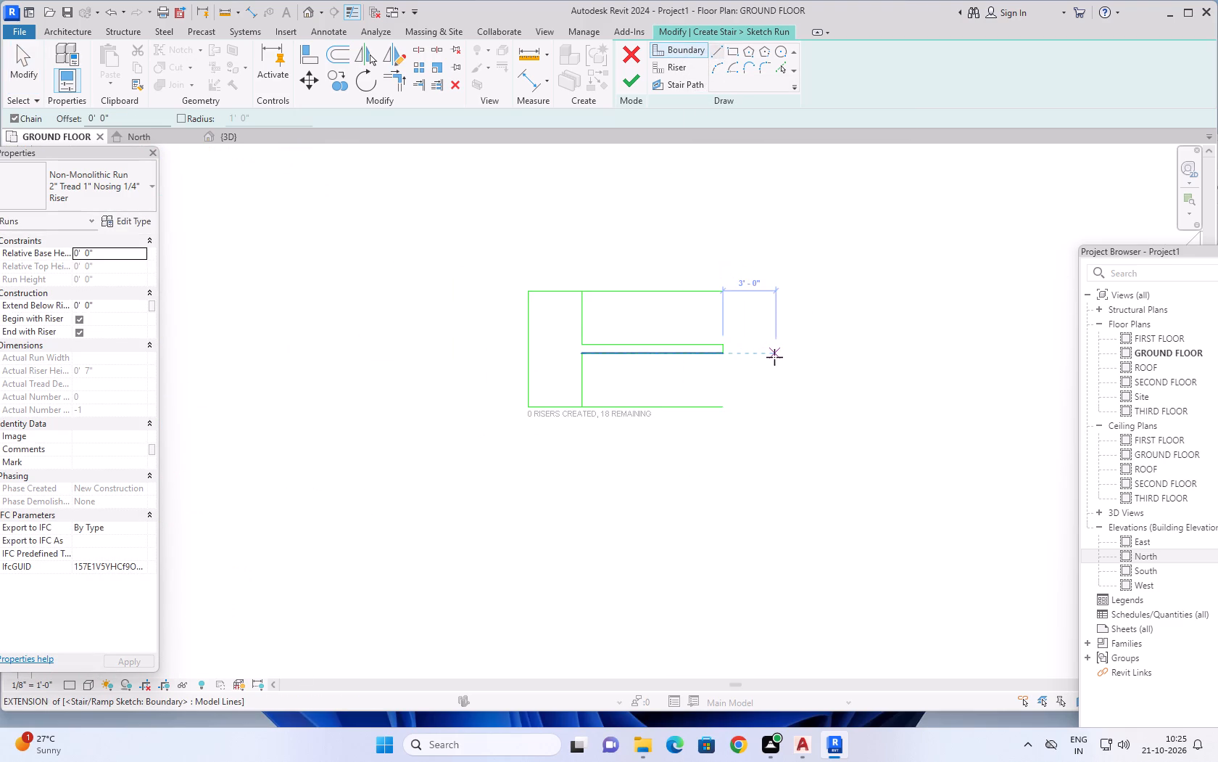
key("Escape")
Delete the two inner vertical boundary lines, south and north of the inner horizontal pair.
scroll(776, 357, "down", 2)
middle_click_drag(783, 357, 824, 339)
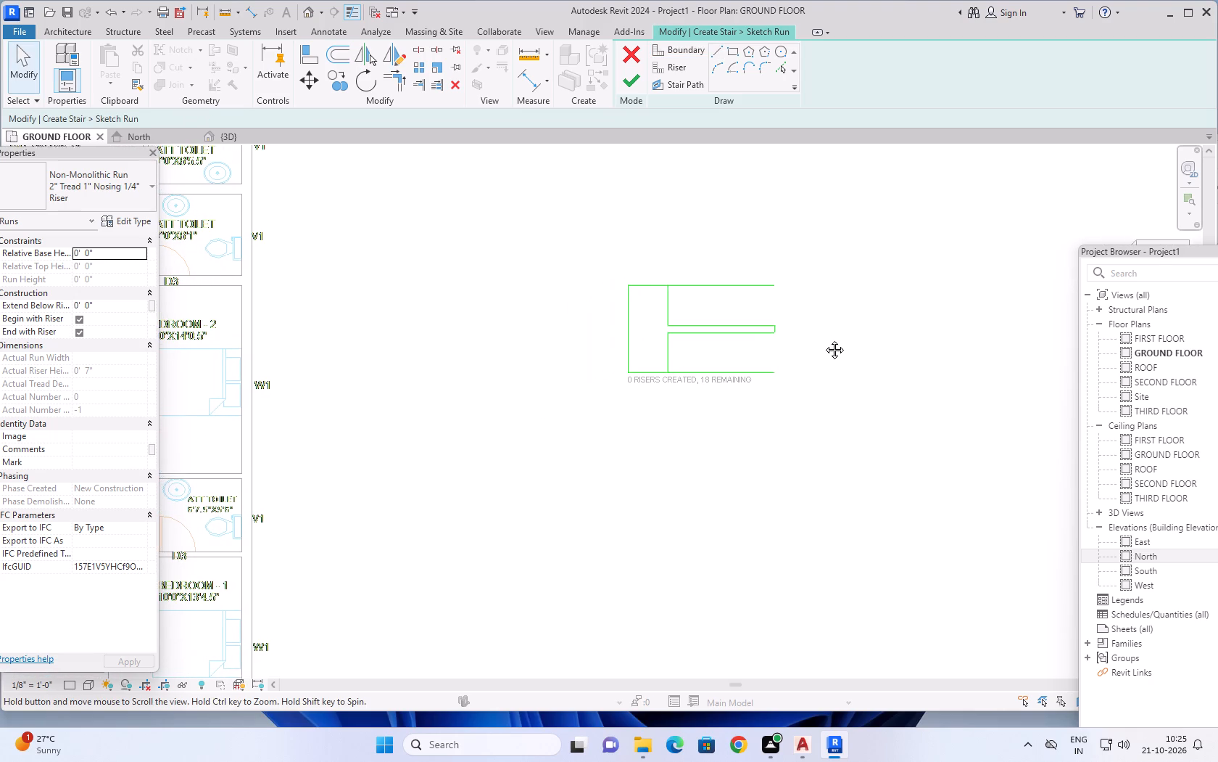
middle_click_drag(824, 339, 824, 343)
key("Escape")
key("Escape")
scroll(663, 364, "up", 8)
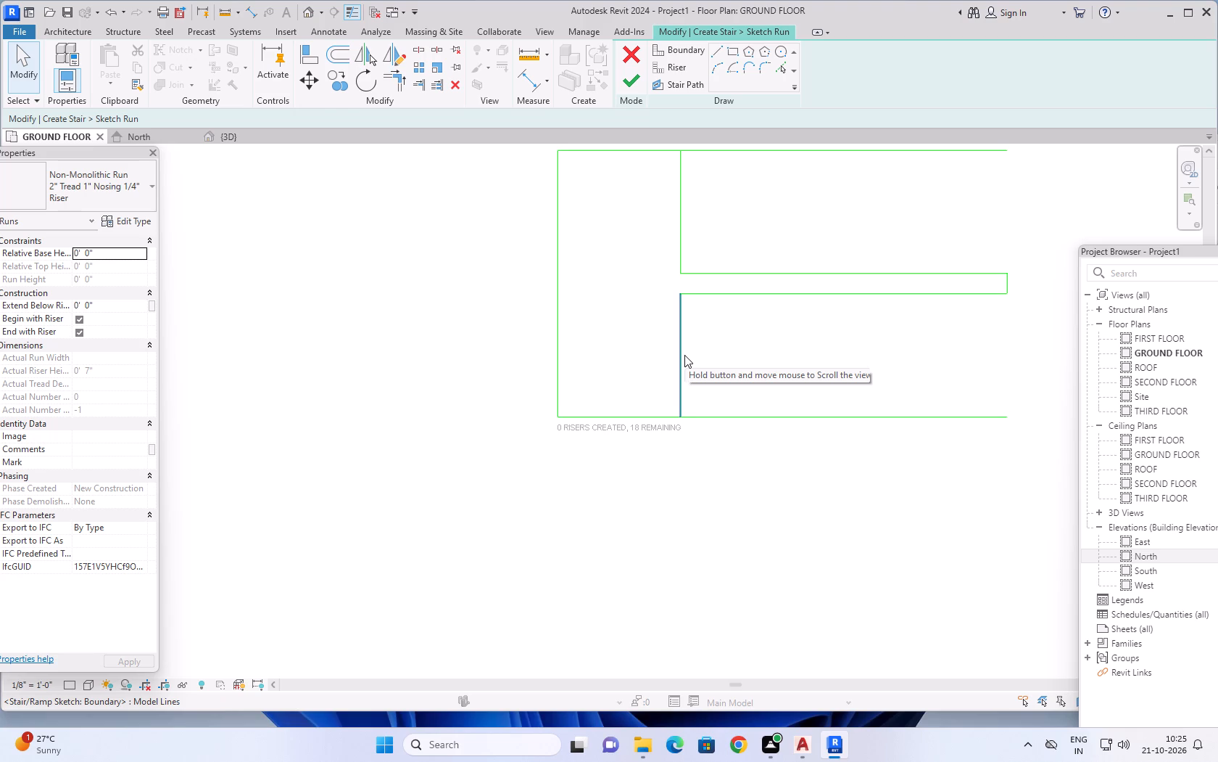
left_click(684, 355)
key("Delete")
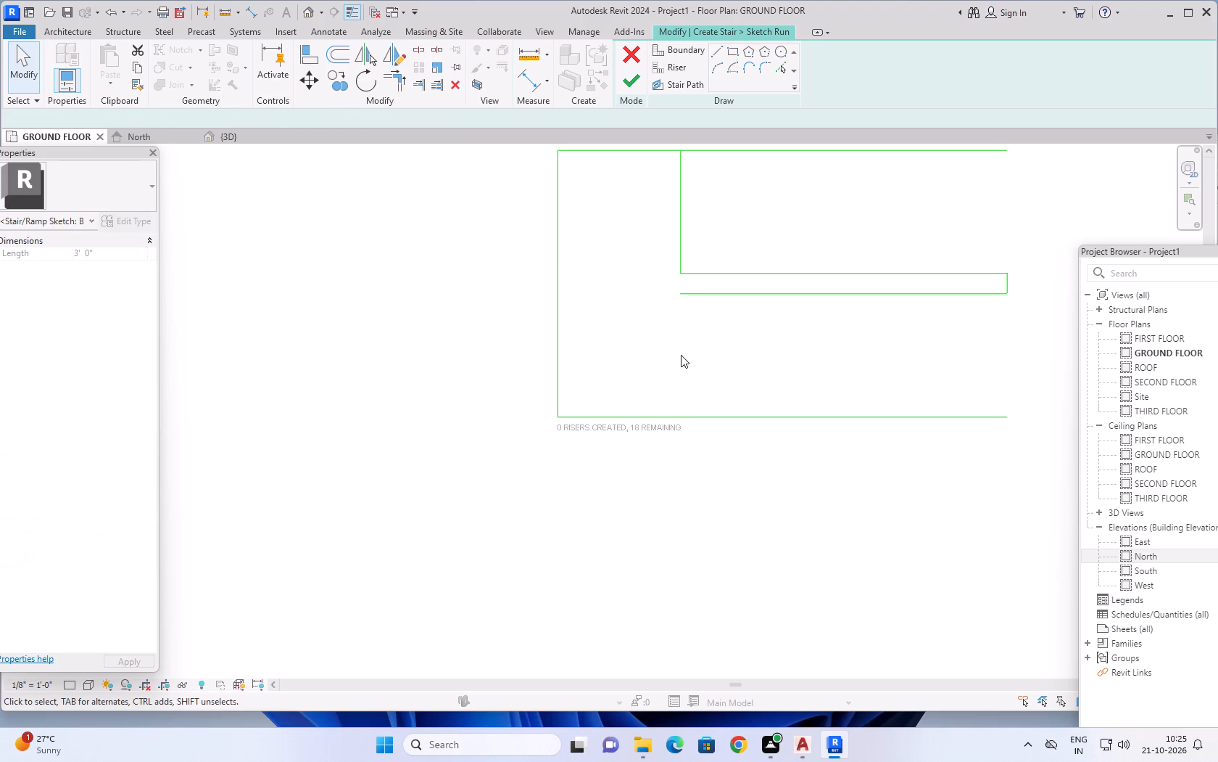
left_click(684, 221)
key("Delete")
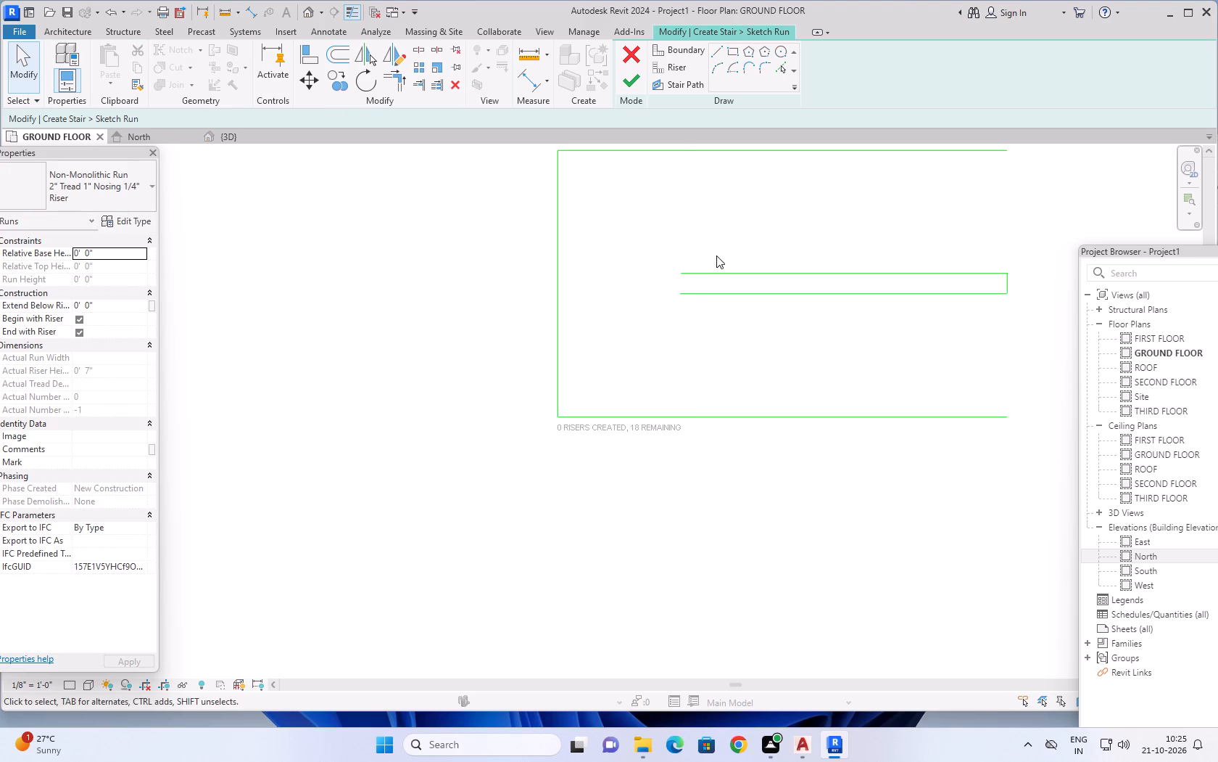
Draw a 3' riser line from the lower inner line's east end down to the south boundary line's east end.
scroll(721, 270, "down", 6)
middle_click_drag(900, 301, 745, 365)
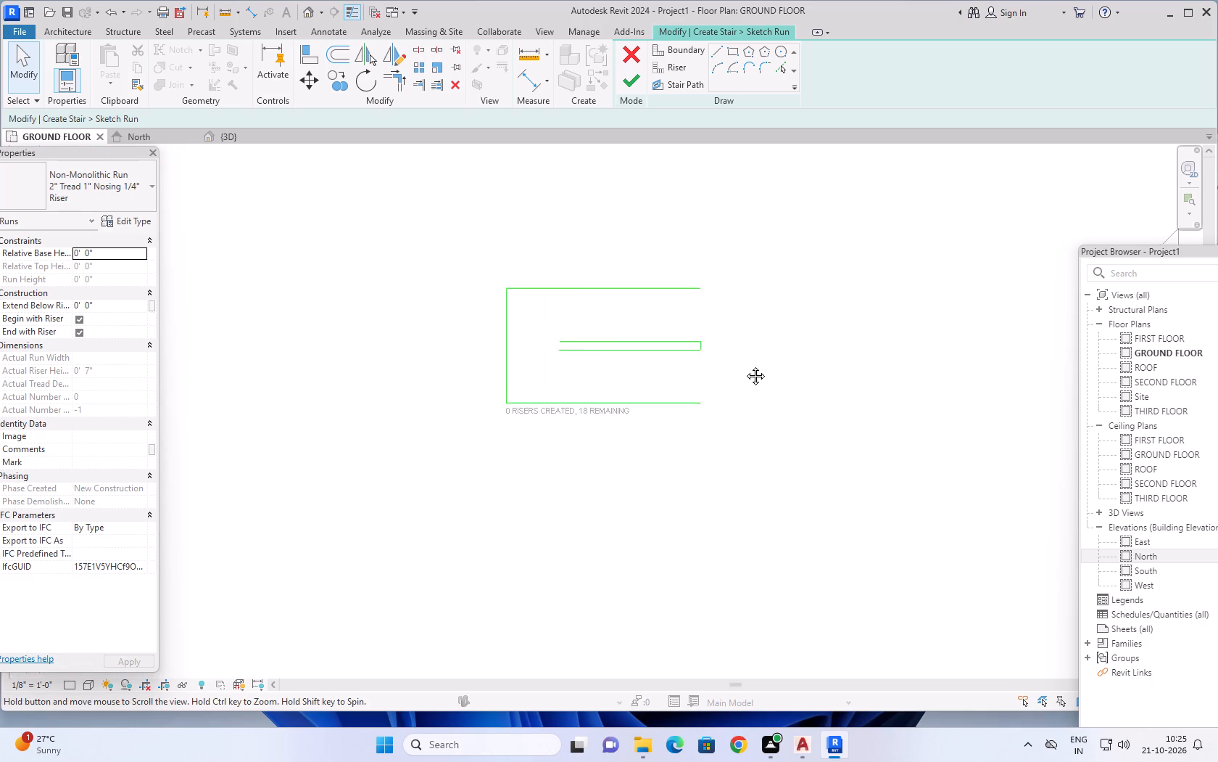
middle_click_drag(745, 365, 743, 365)
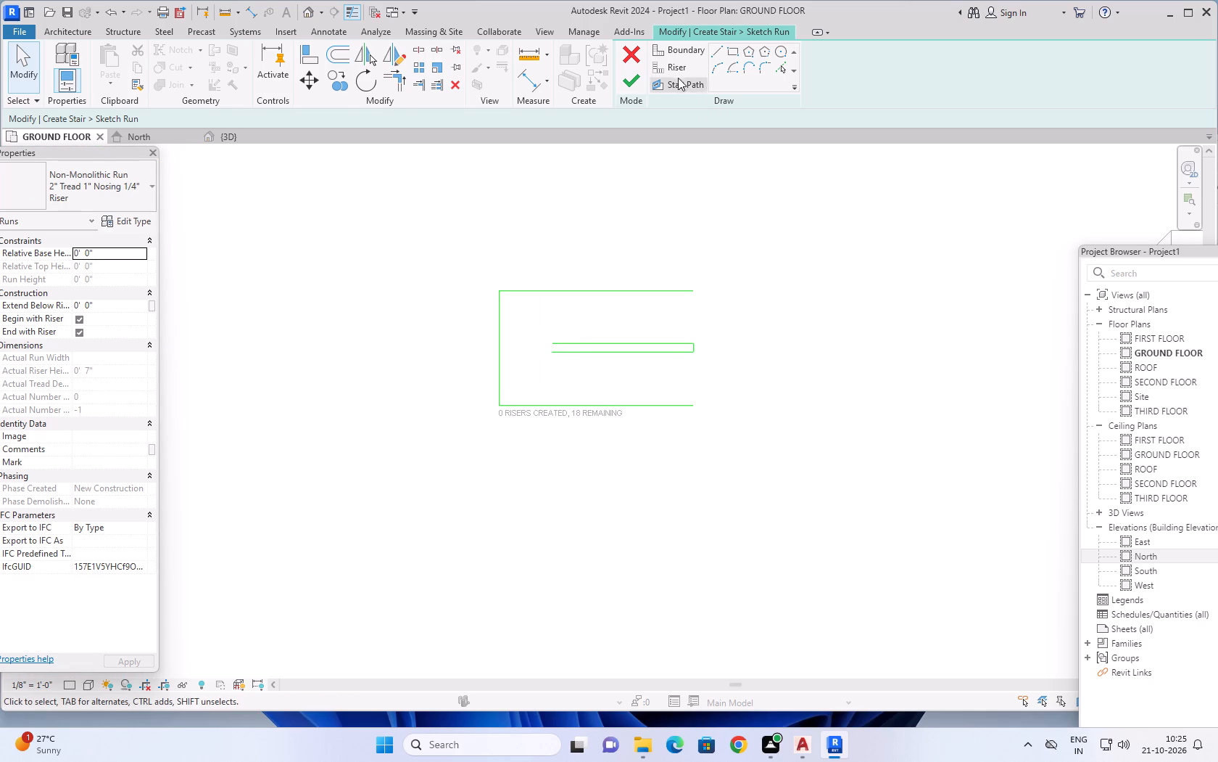
left_click(671, 69)
left_click(717, 49)
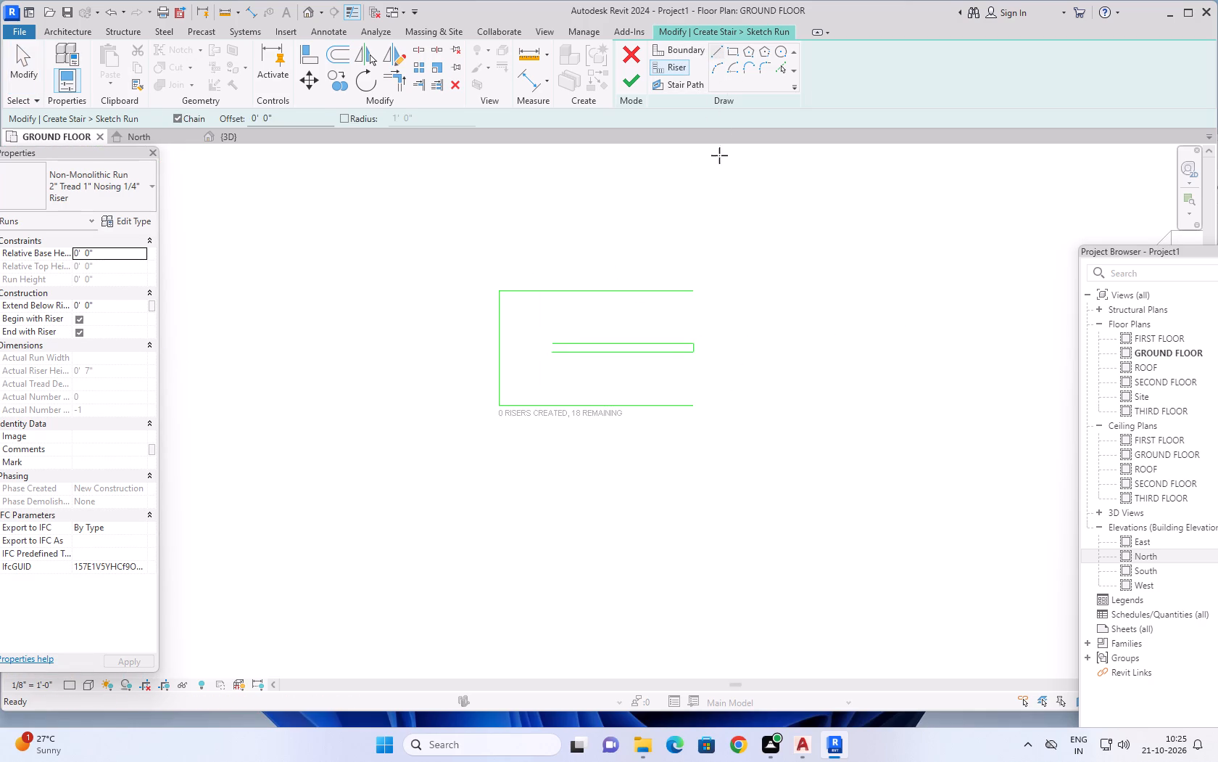
scroll(695, 407, "up", 5)
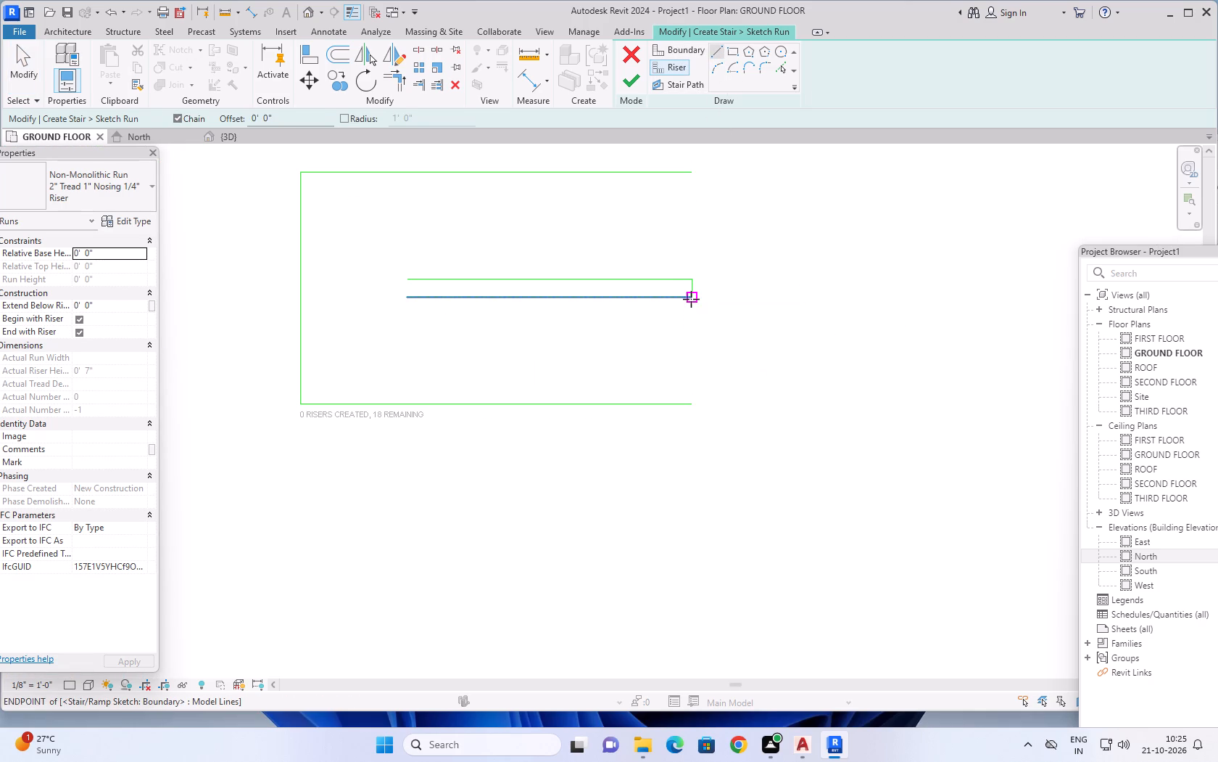
left_click(691, 299)
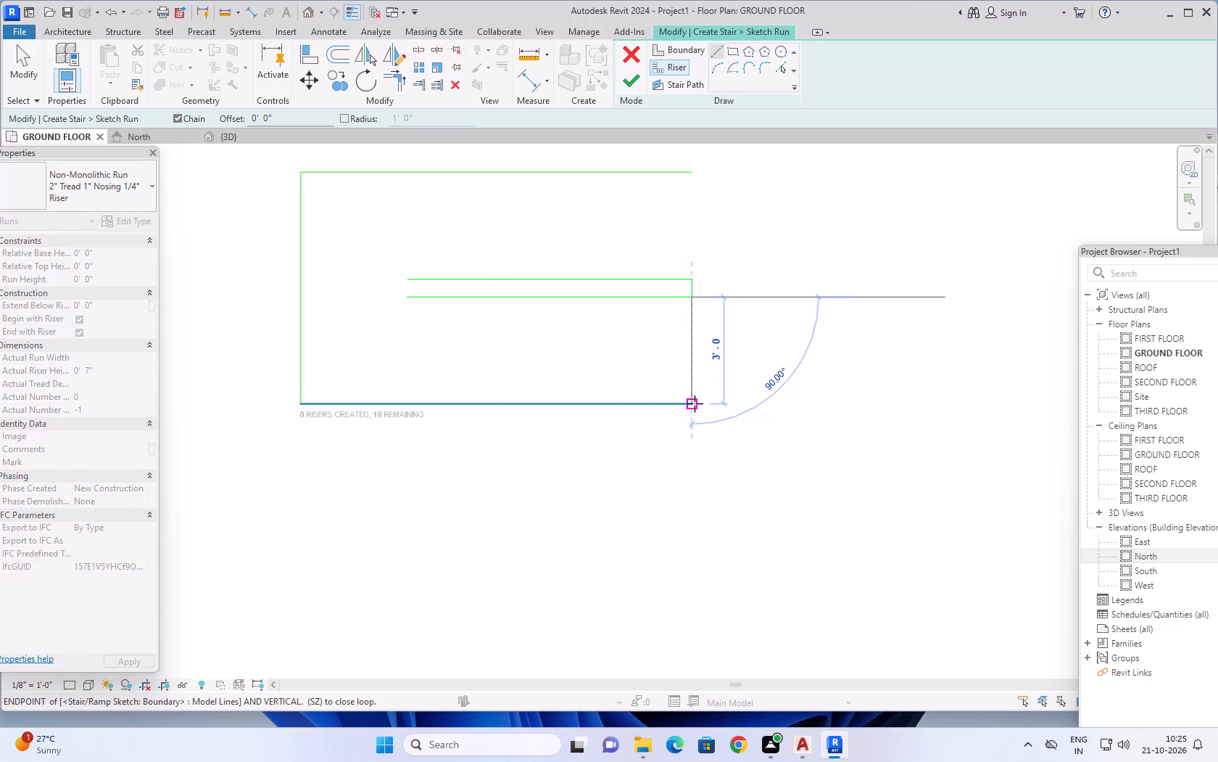
left_click(695, 403)
key("Escape")
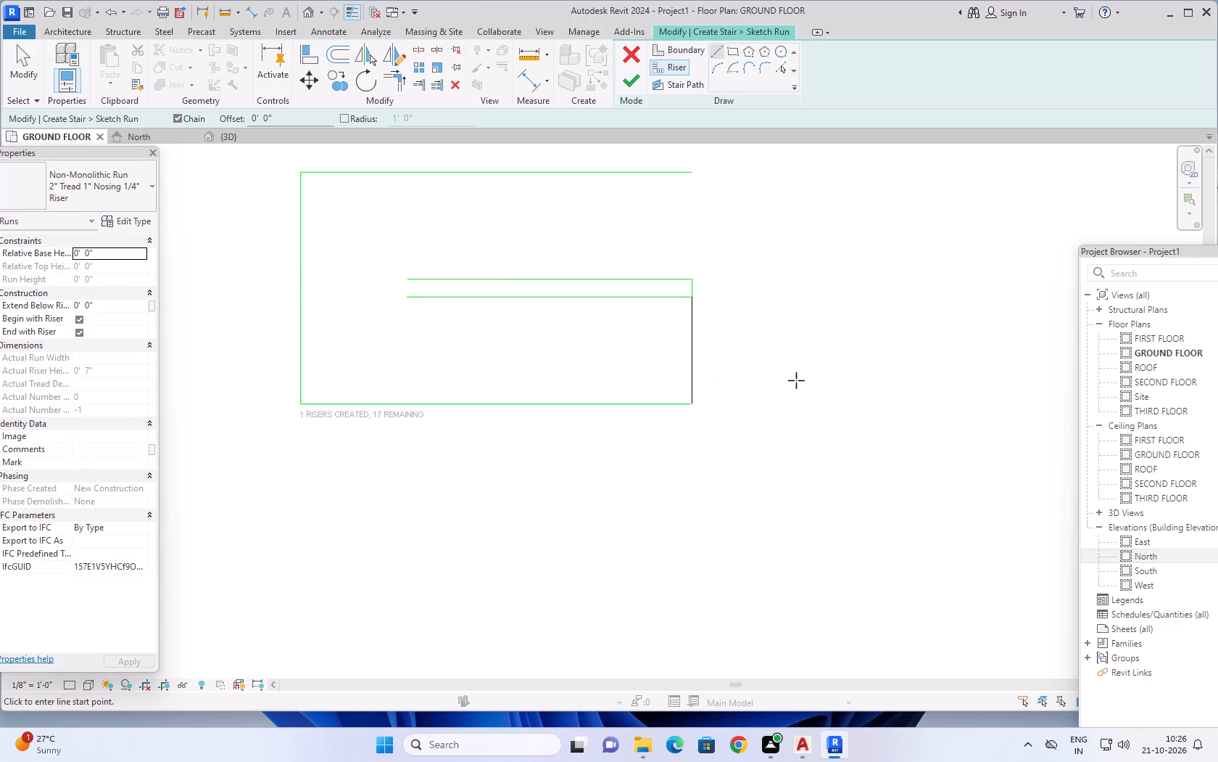
Create eight more risers westward from the first at 1' offsets by picking each preceding riser, ending at the inner line's west end.
scroll(795, 380, "down", 3)
middle_click_drag(793, 363, 812, 336)
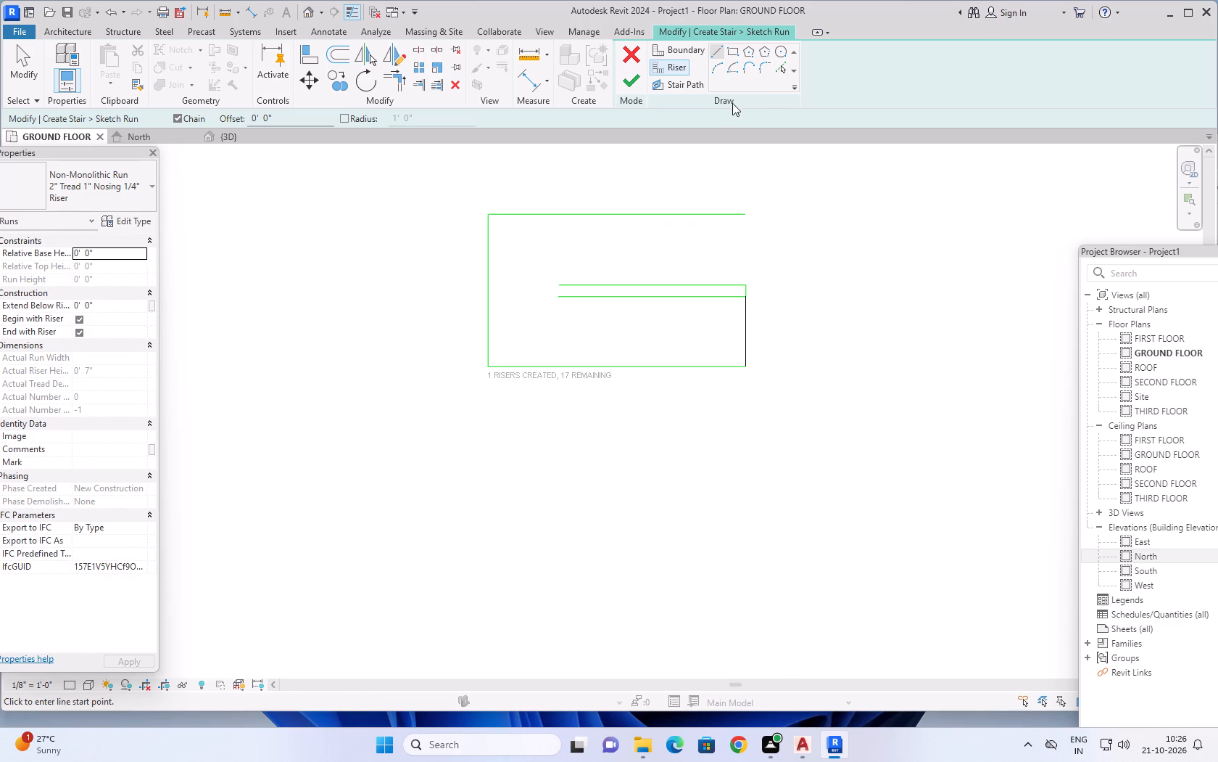
left_click(781, 67)
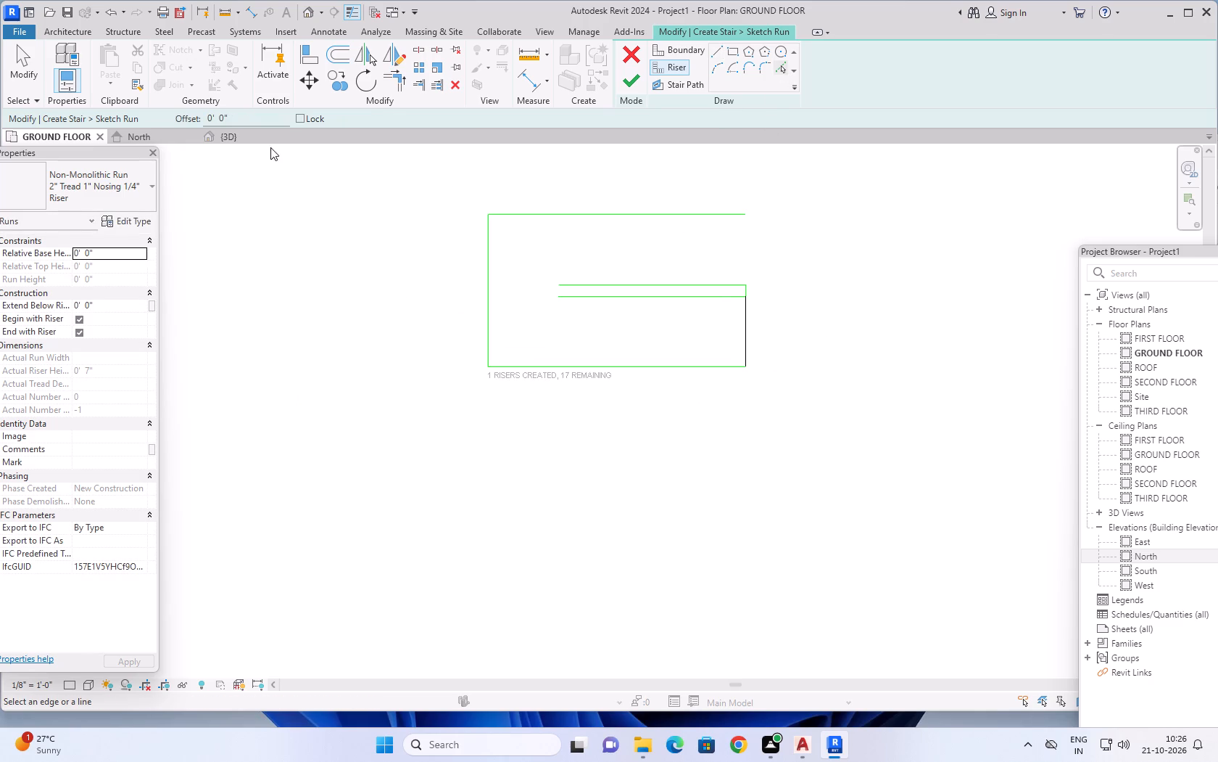
left_click_drag(246, 120, 198, 121)
type("1'")
key("Return")
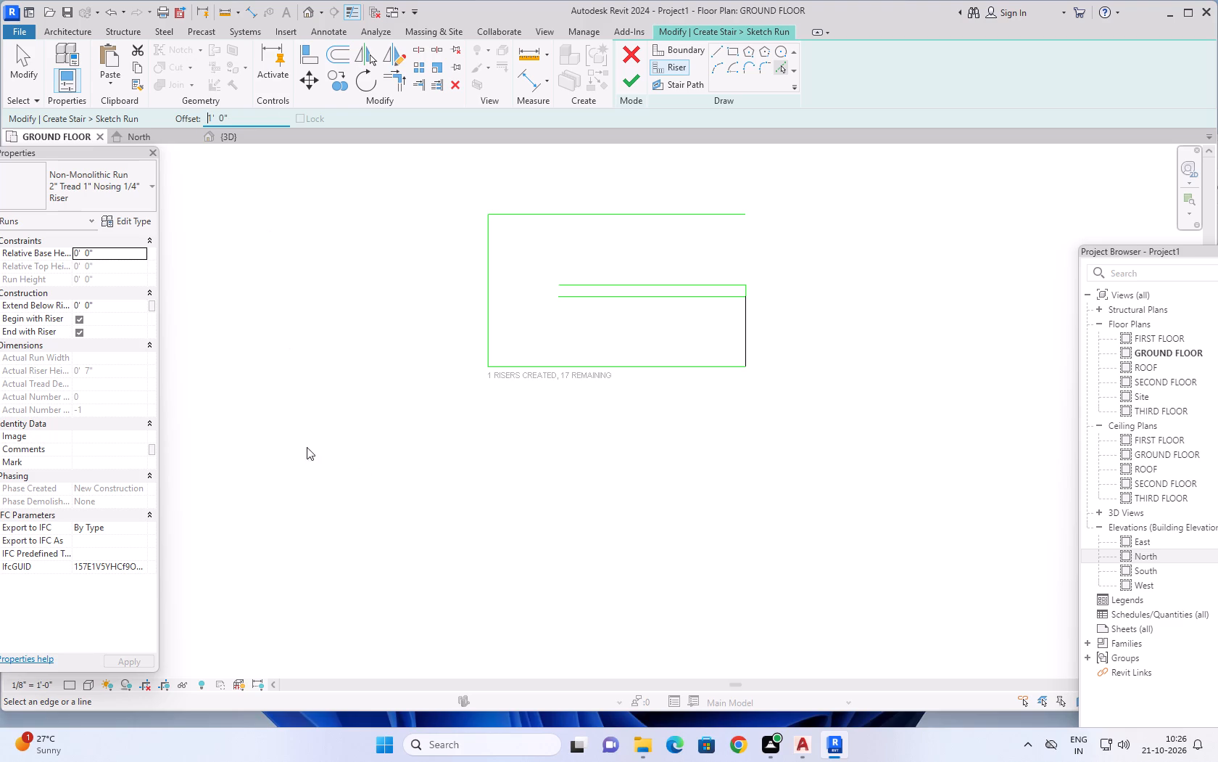
left_click(743, 331)
left_click(719, 332)
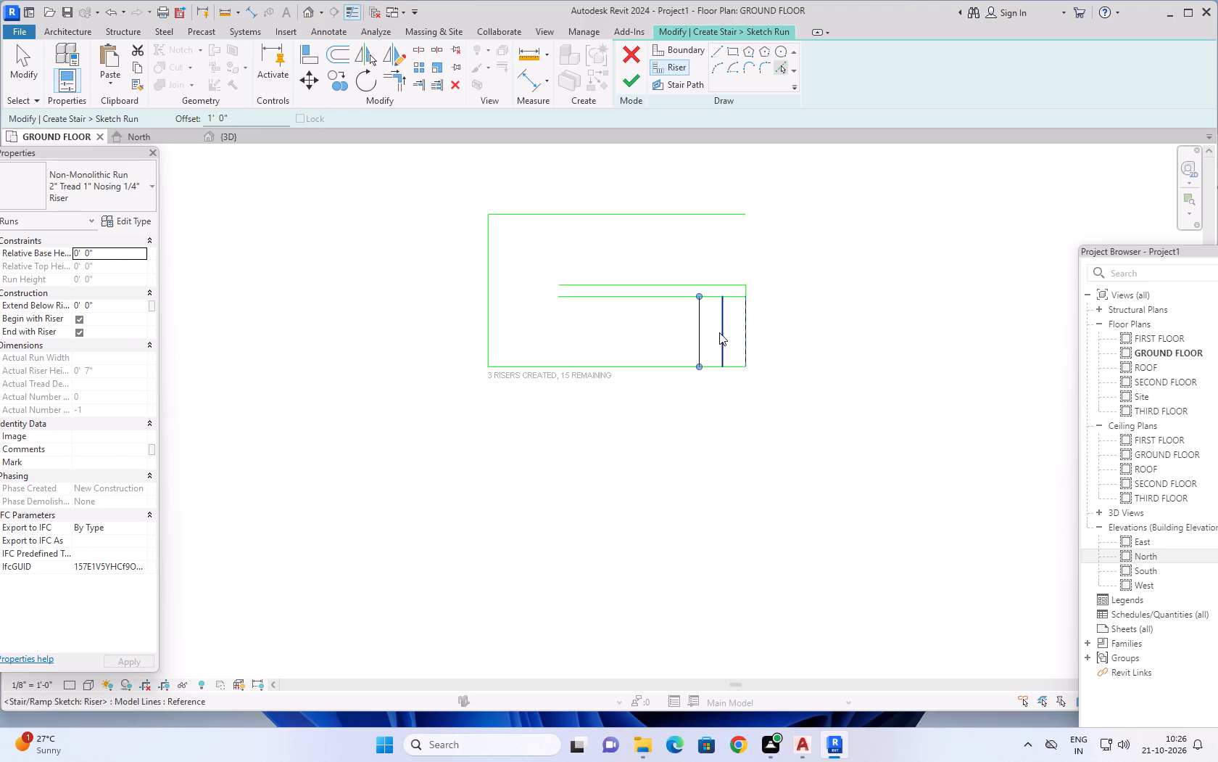
left_click(696, 333)
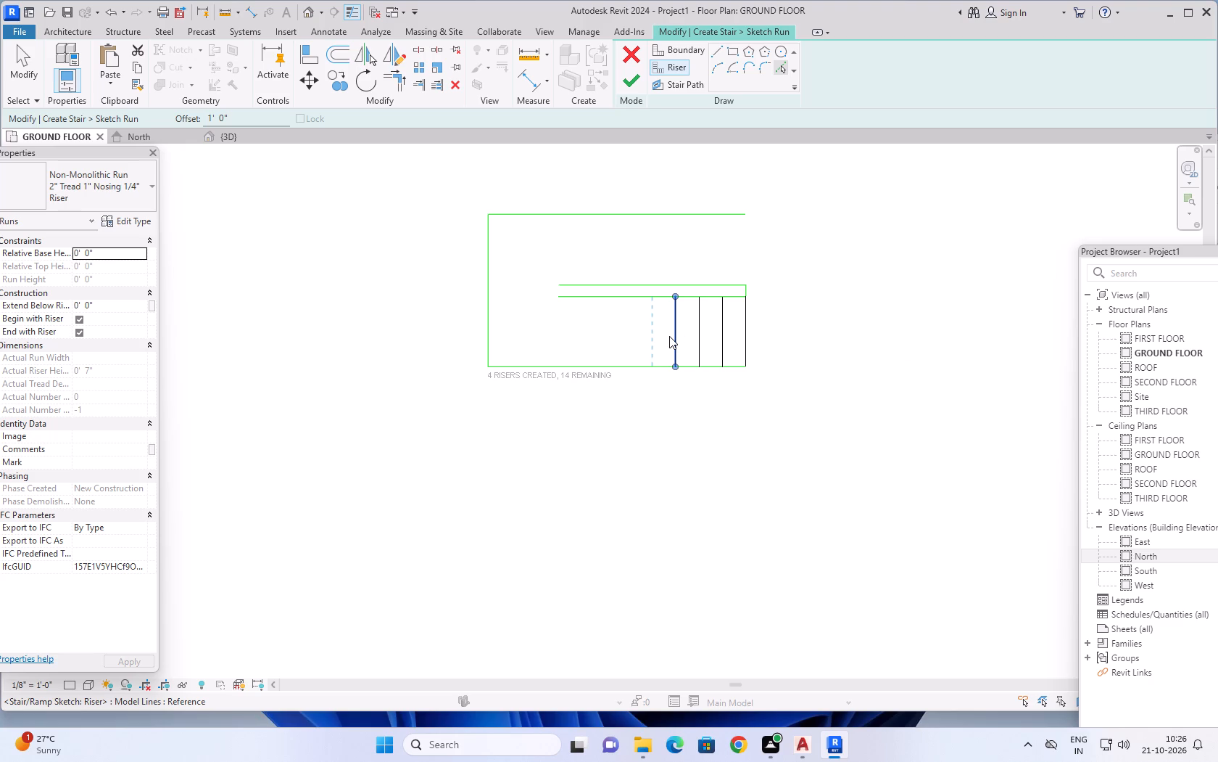
left_click(675, 336)
left_click(650, 335)
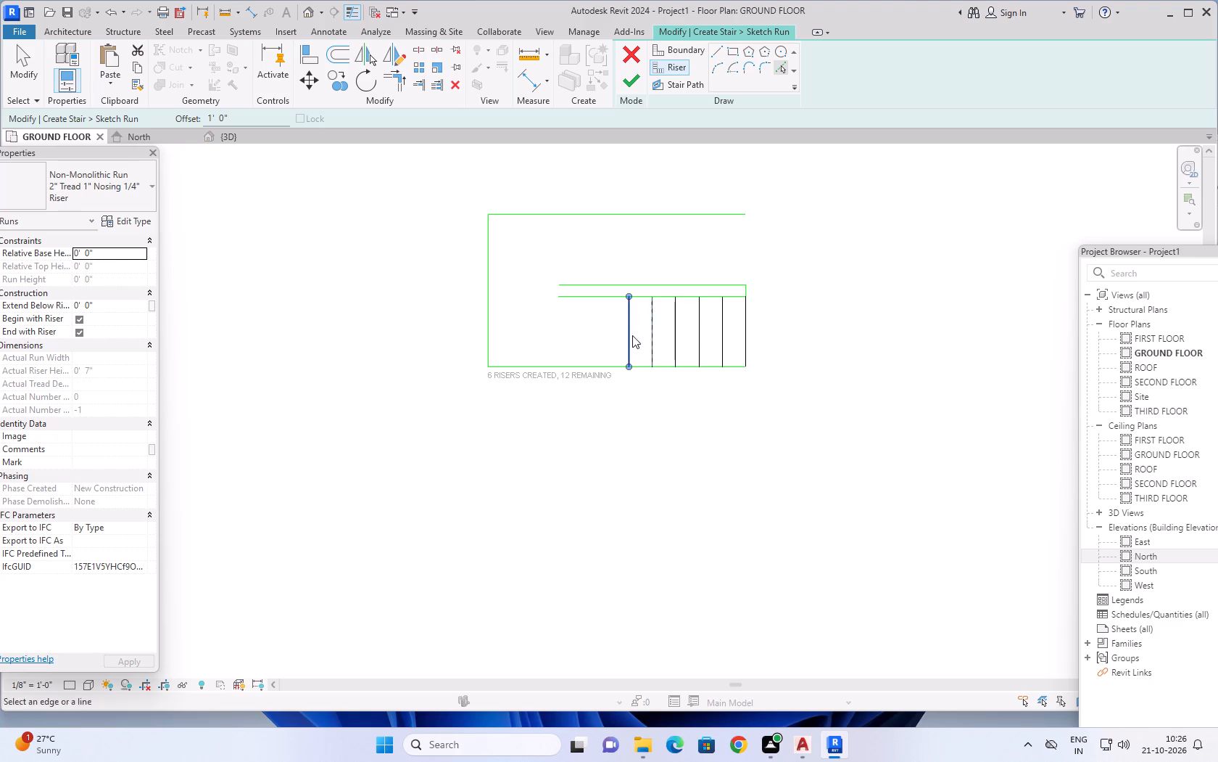
left_click(625, 336)
left_click(603, 340)
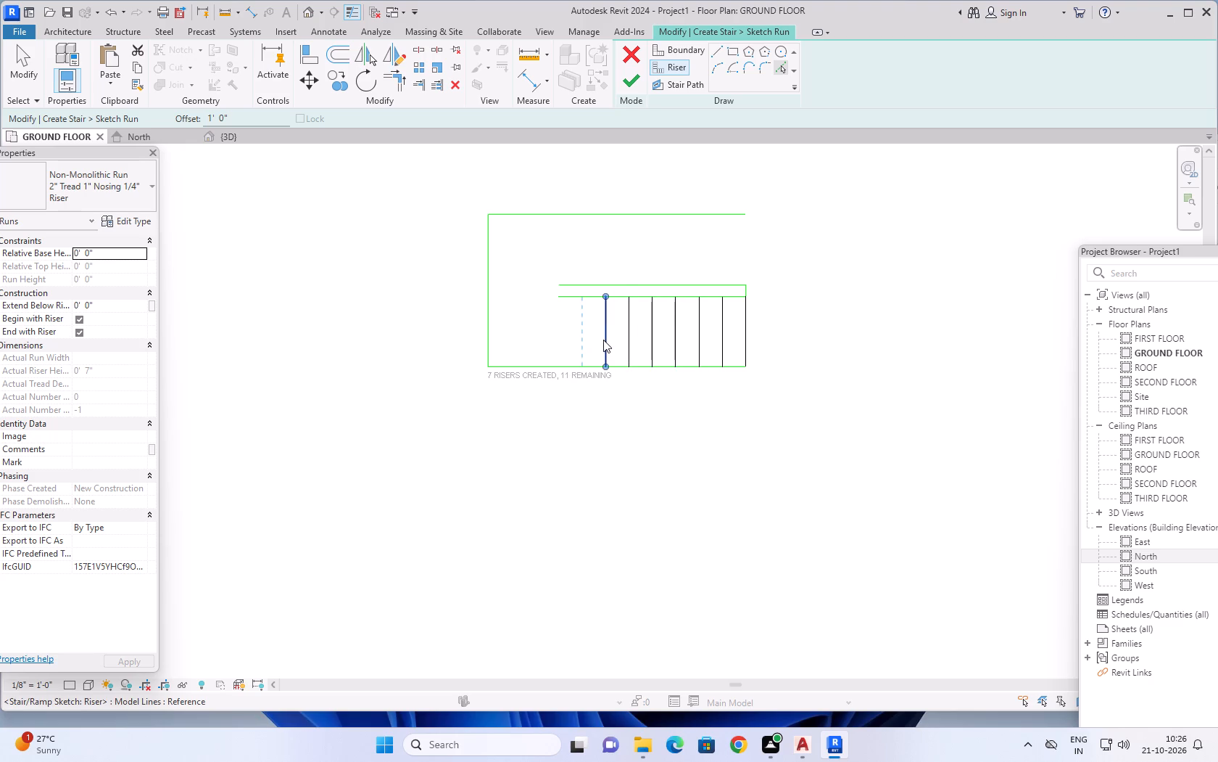
left_click(578, 334)
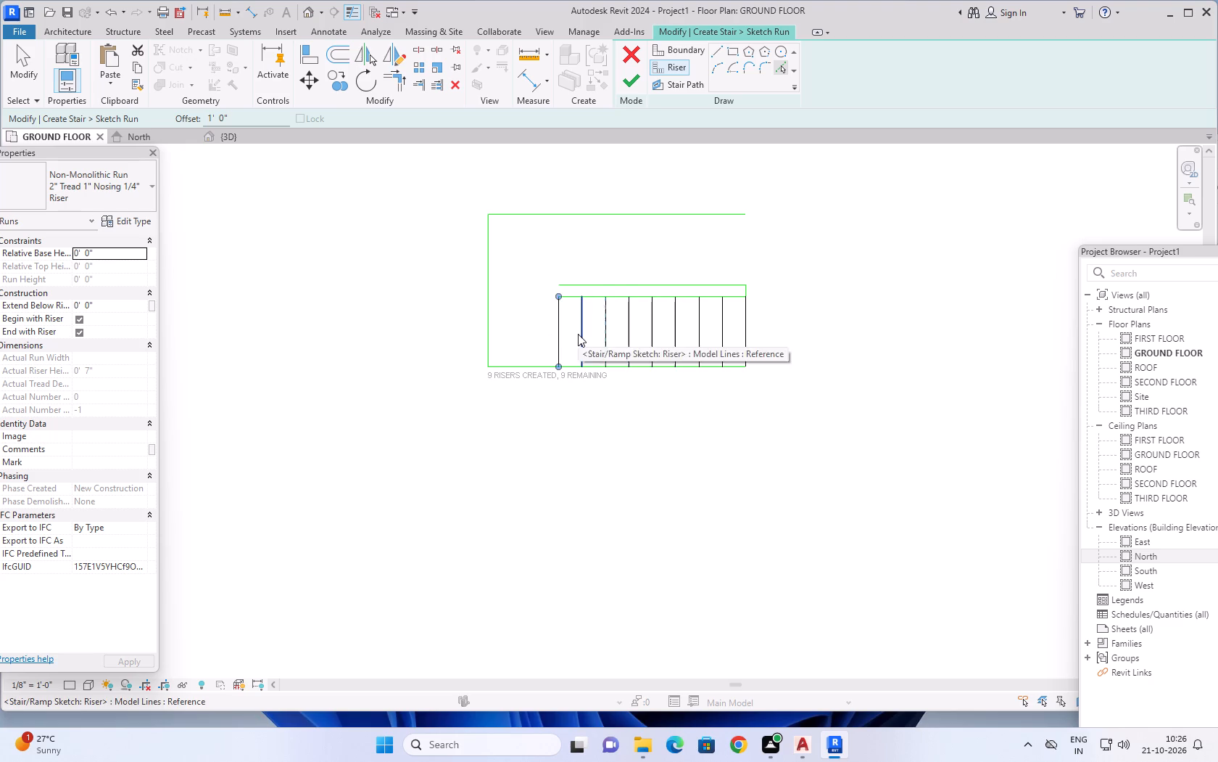
scroll(579, 285, "up", 6)
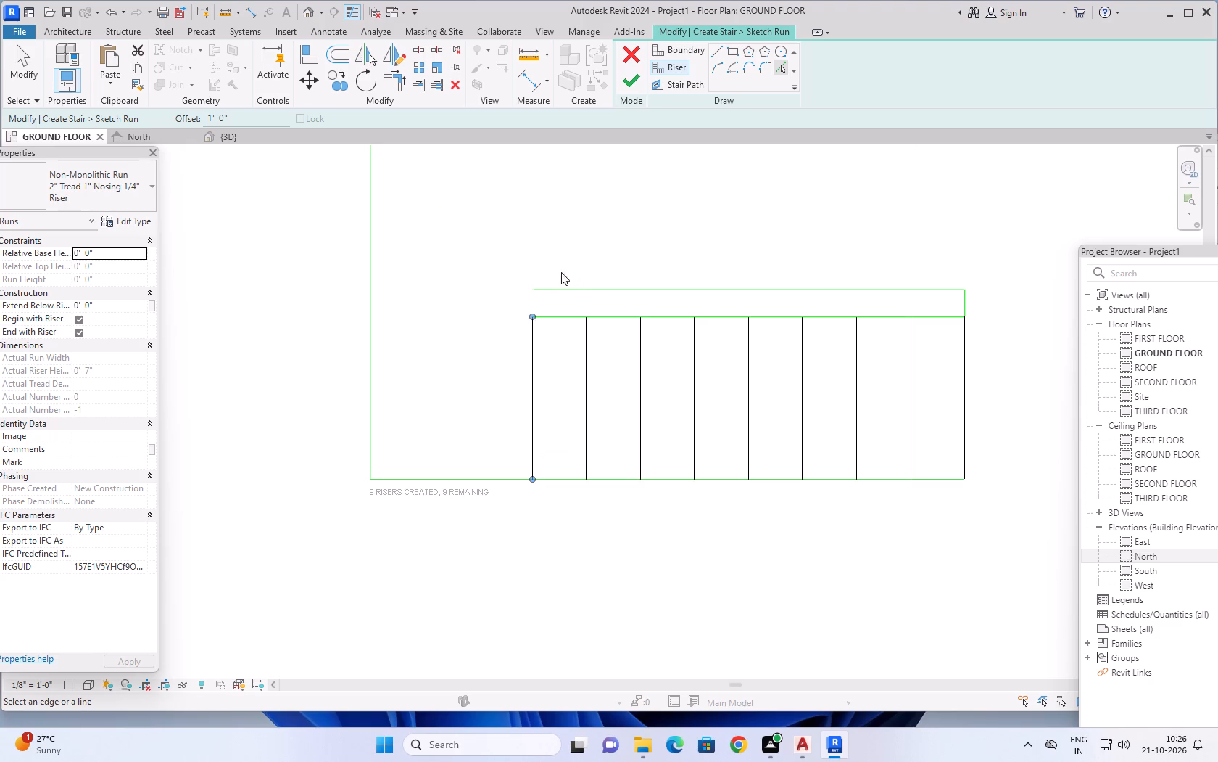
scroll(536, 239, "down", 4)
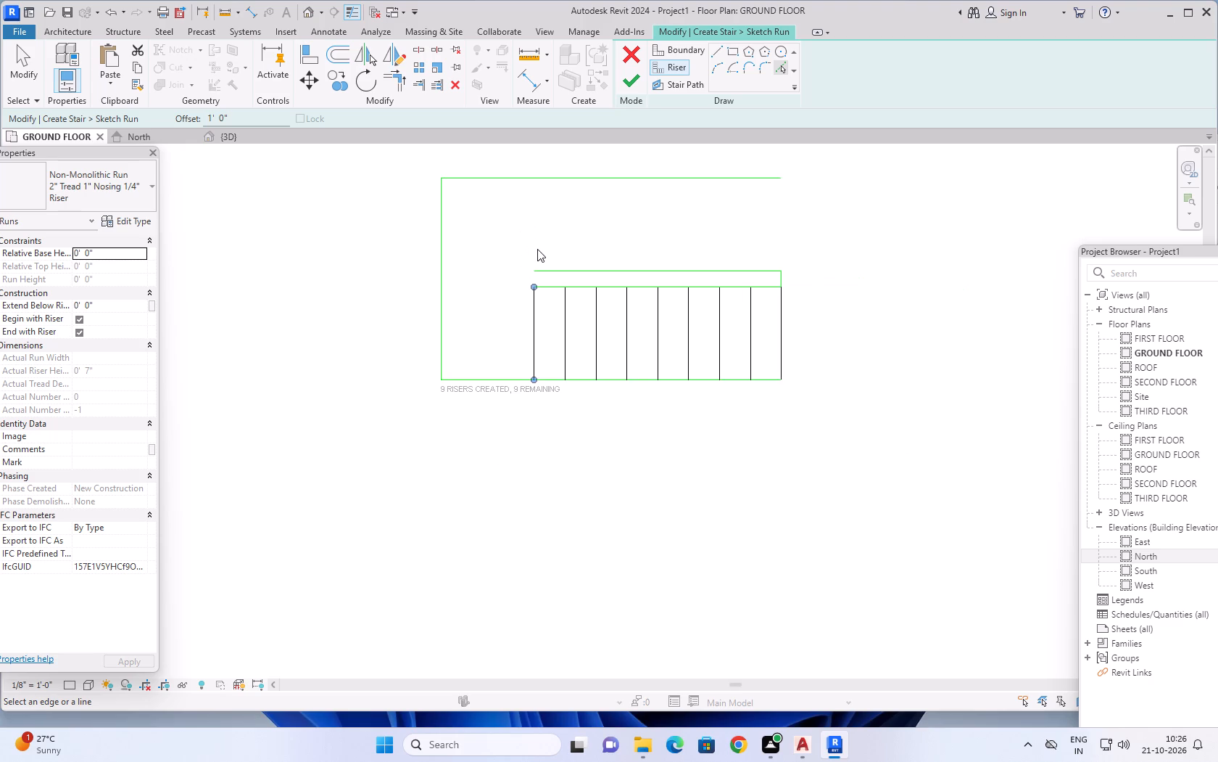
scroll(537, 249, "down", 2)
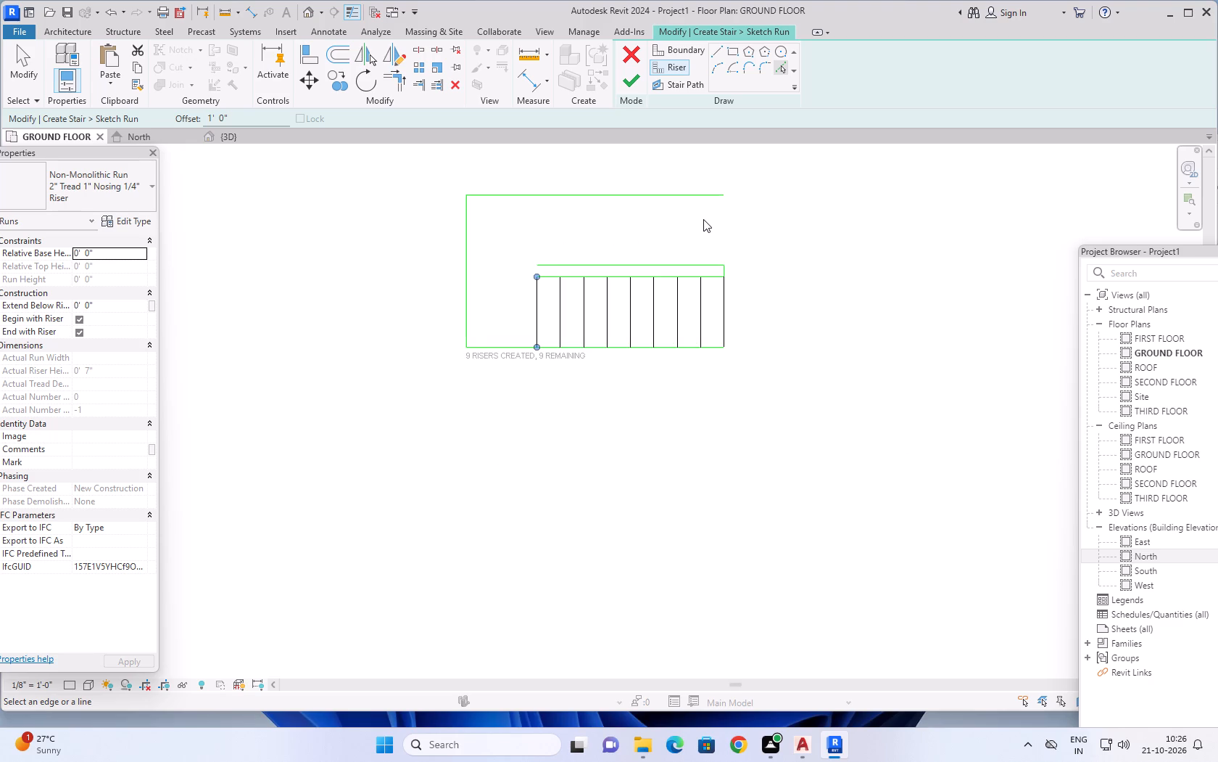
key("Escape")
key("Escape")
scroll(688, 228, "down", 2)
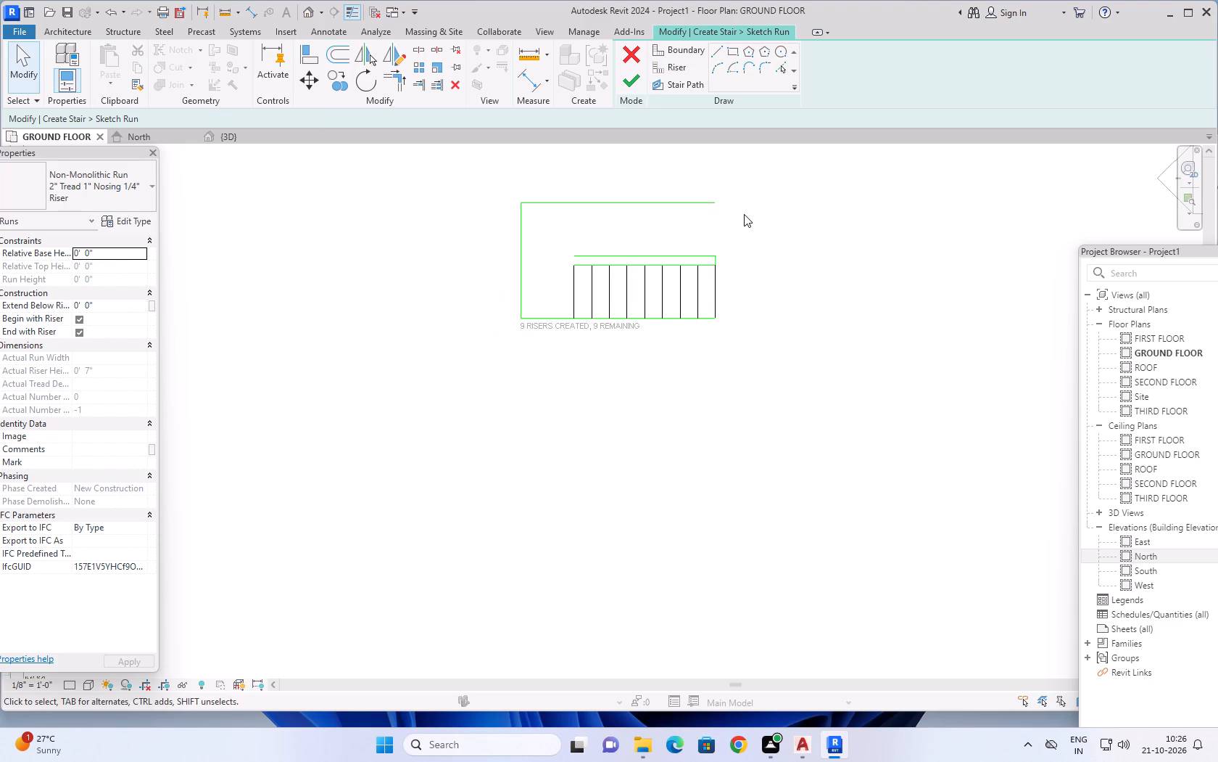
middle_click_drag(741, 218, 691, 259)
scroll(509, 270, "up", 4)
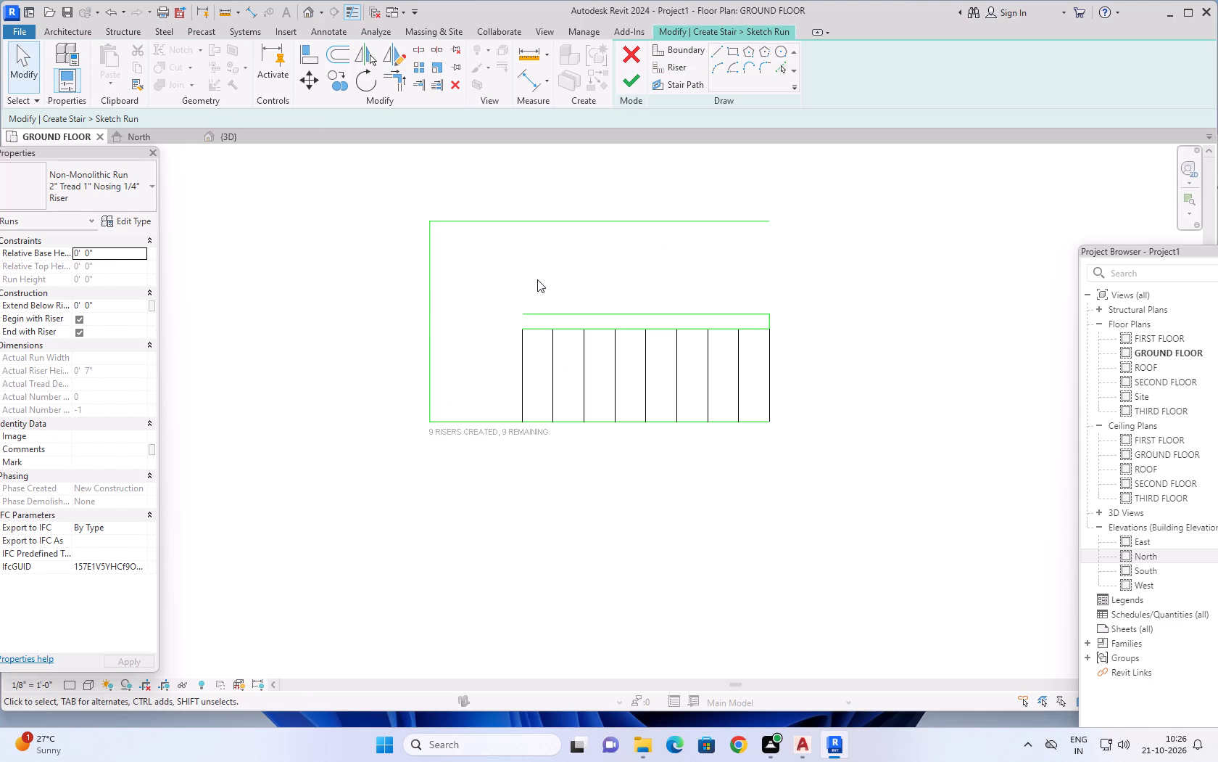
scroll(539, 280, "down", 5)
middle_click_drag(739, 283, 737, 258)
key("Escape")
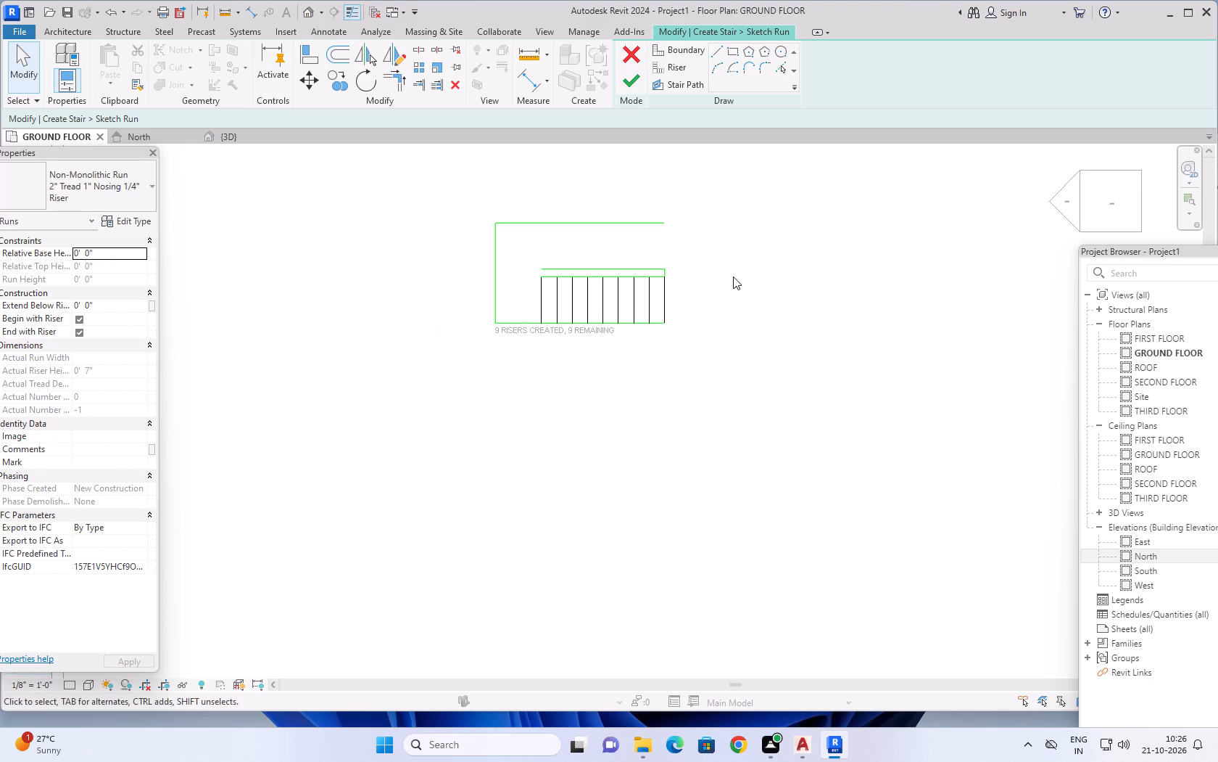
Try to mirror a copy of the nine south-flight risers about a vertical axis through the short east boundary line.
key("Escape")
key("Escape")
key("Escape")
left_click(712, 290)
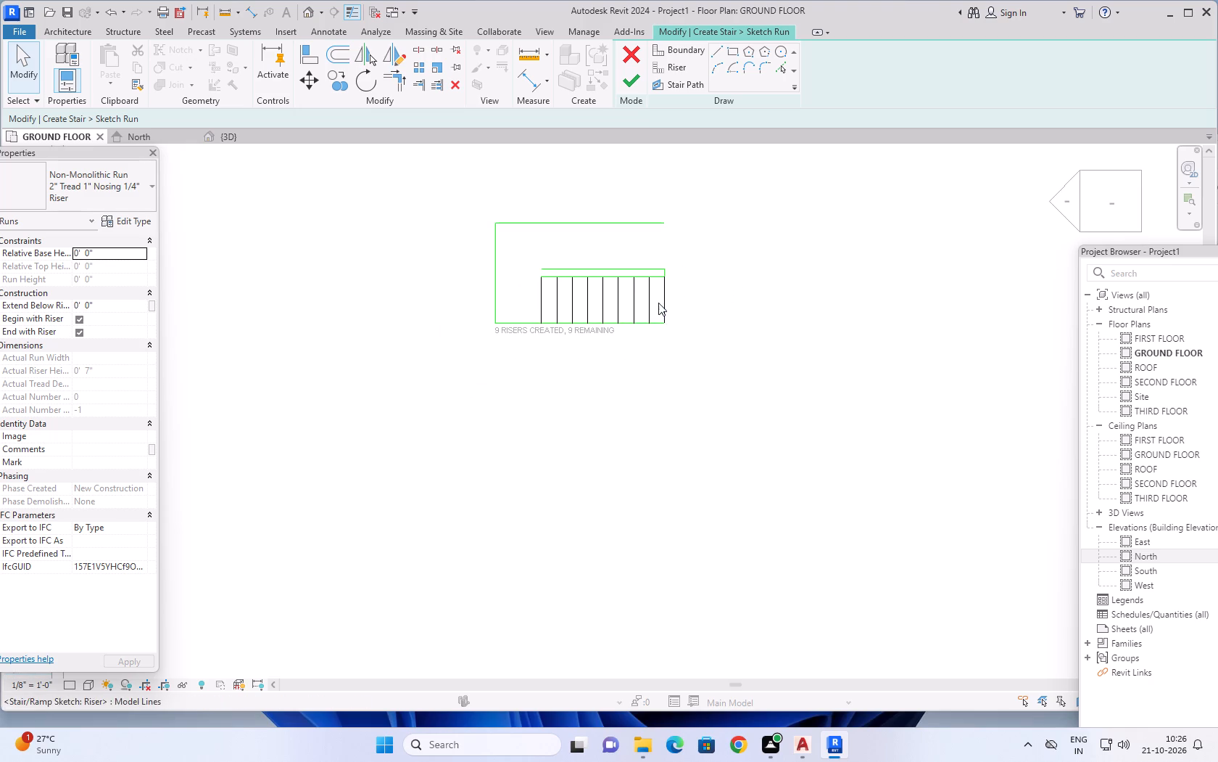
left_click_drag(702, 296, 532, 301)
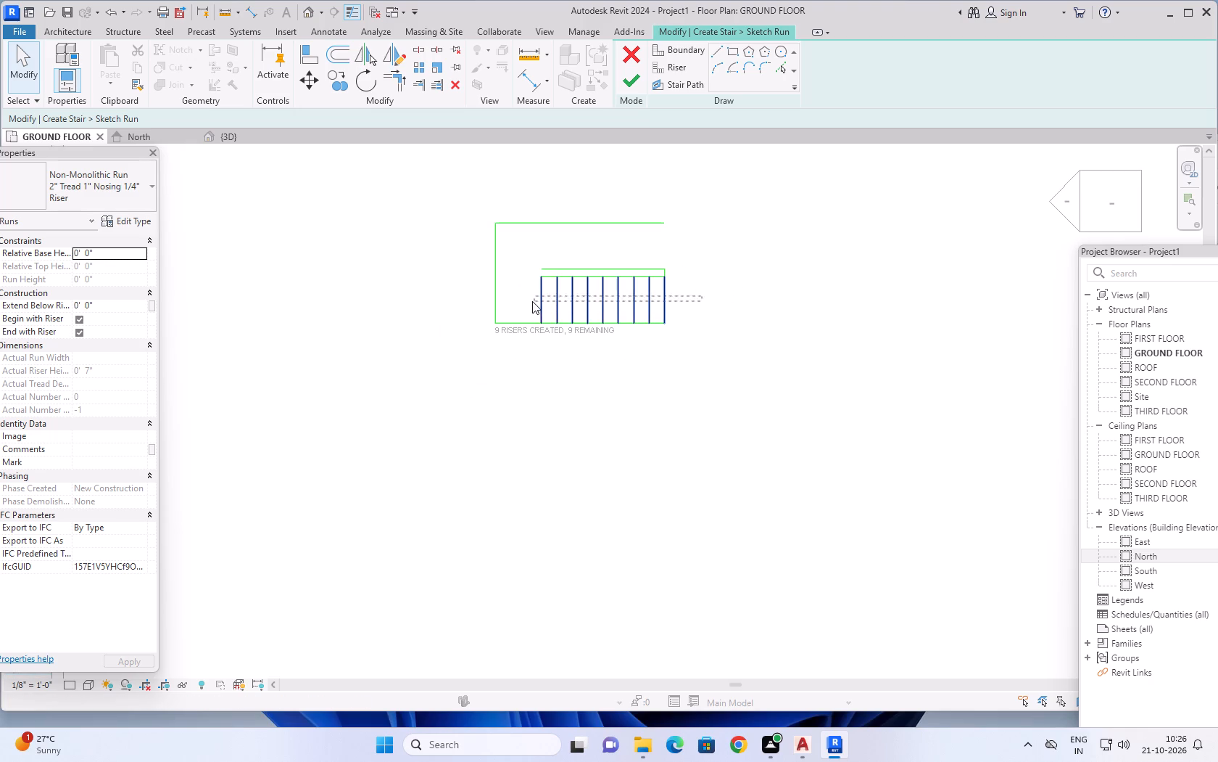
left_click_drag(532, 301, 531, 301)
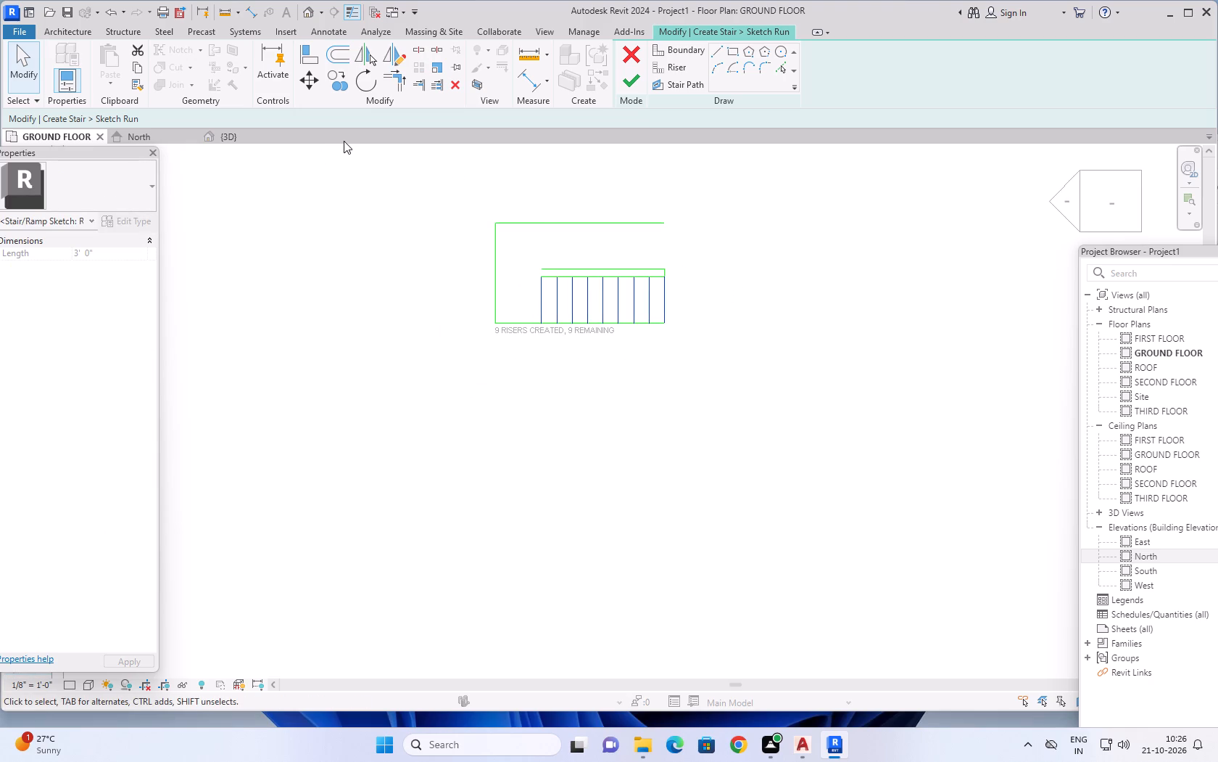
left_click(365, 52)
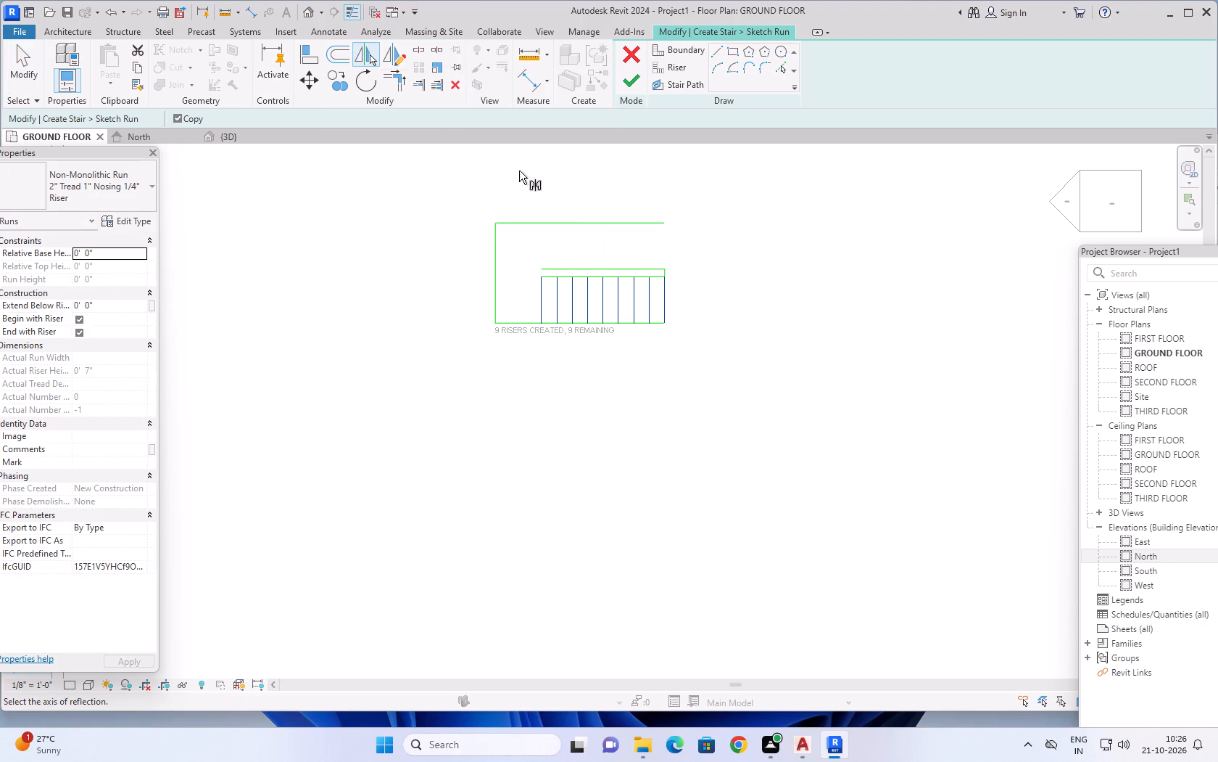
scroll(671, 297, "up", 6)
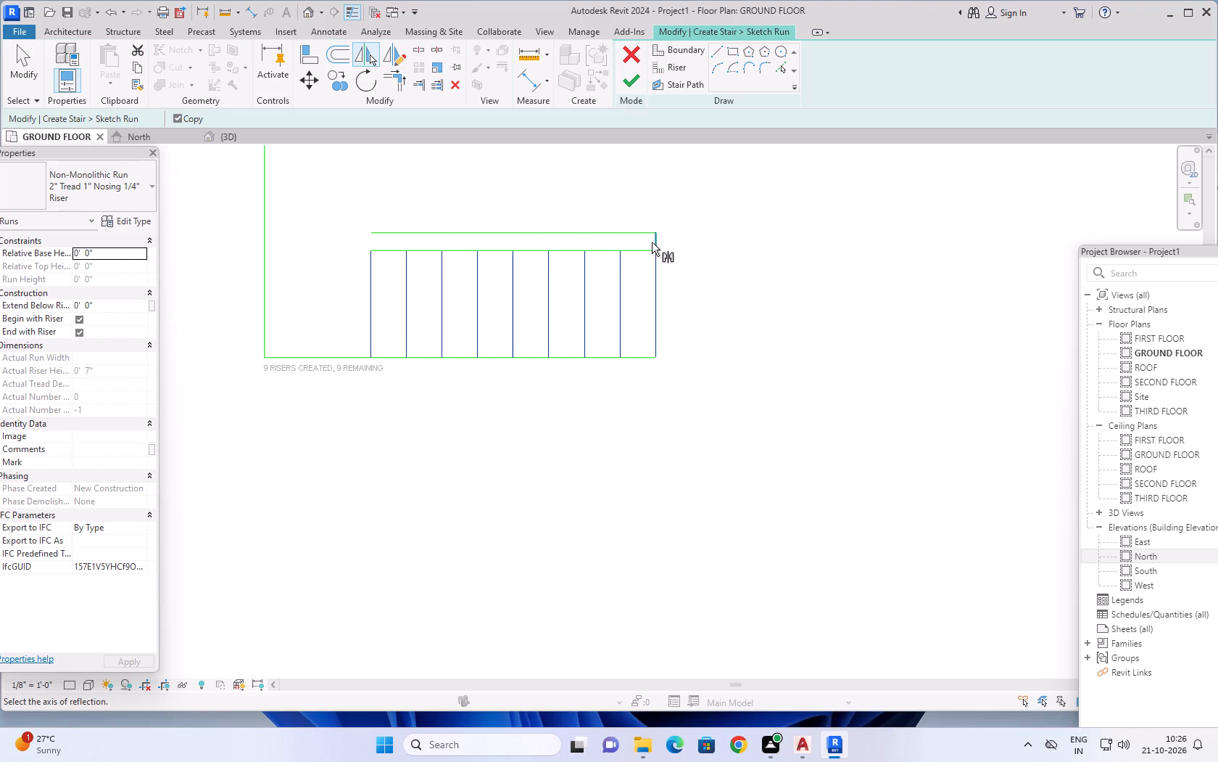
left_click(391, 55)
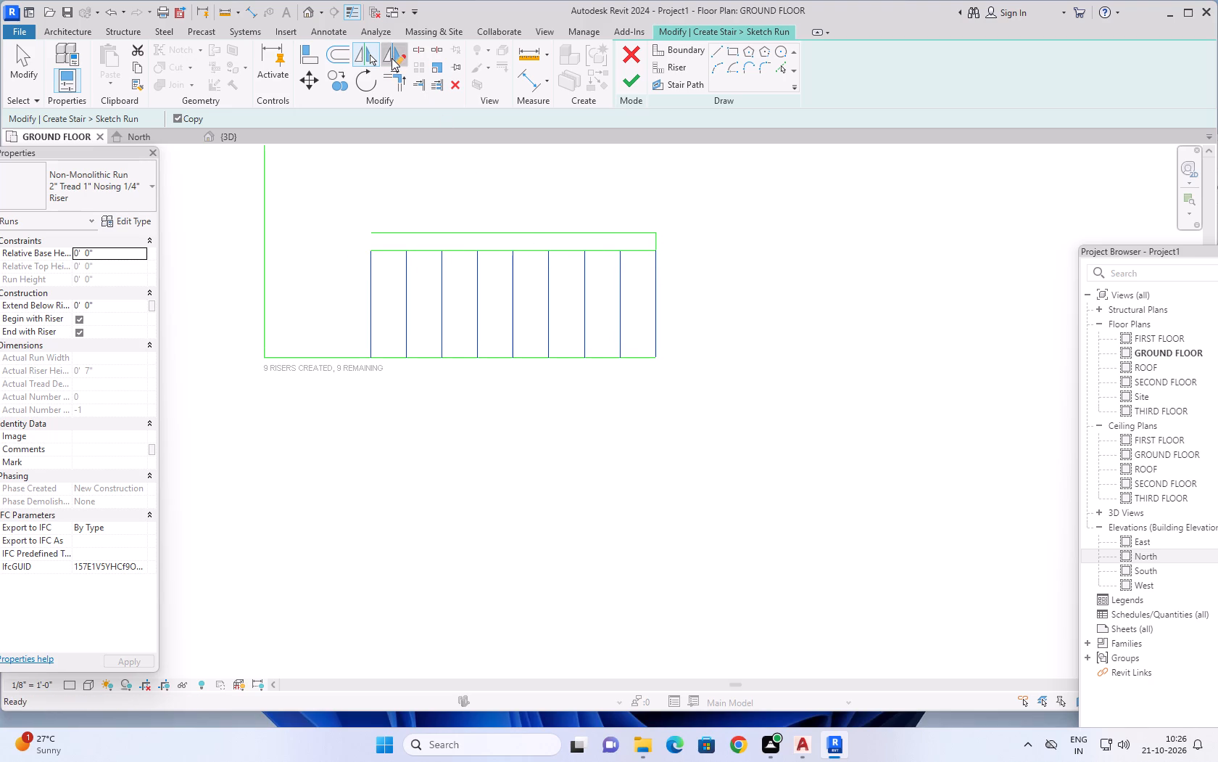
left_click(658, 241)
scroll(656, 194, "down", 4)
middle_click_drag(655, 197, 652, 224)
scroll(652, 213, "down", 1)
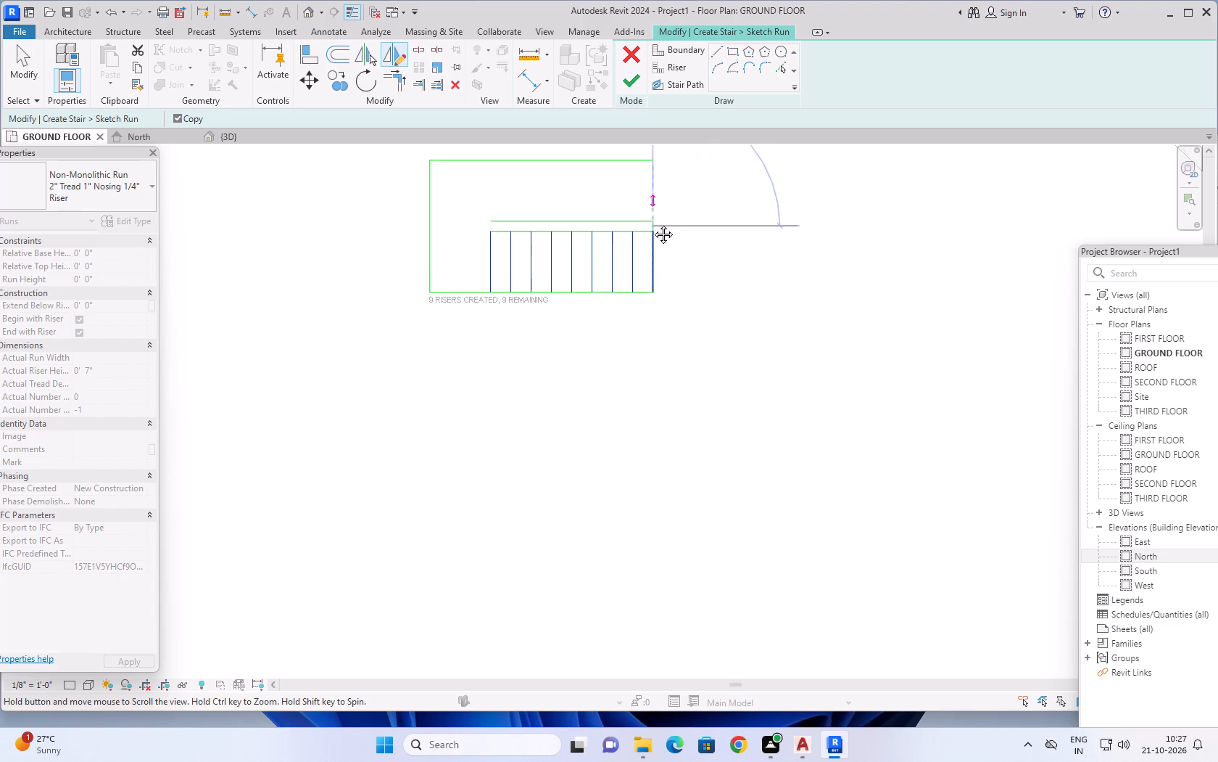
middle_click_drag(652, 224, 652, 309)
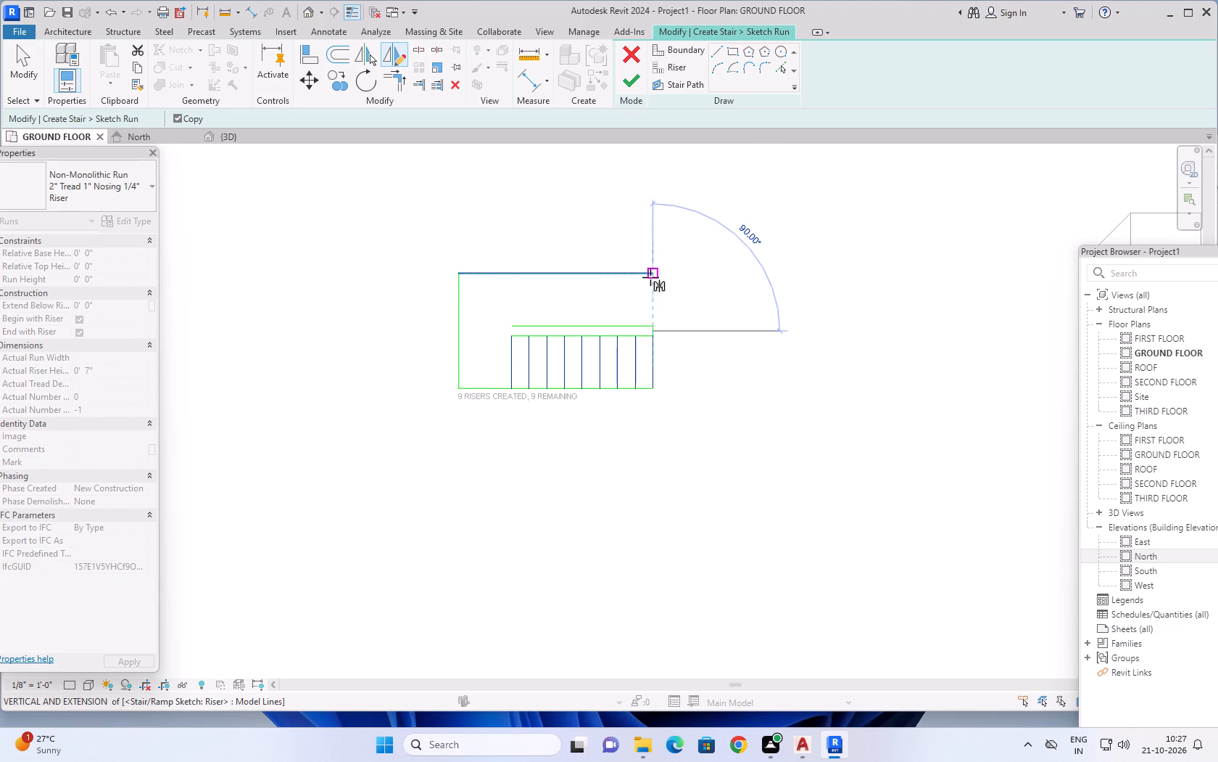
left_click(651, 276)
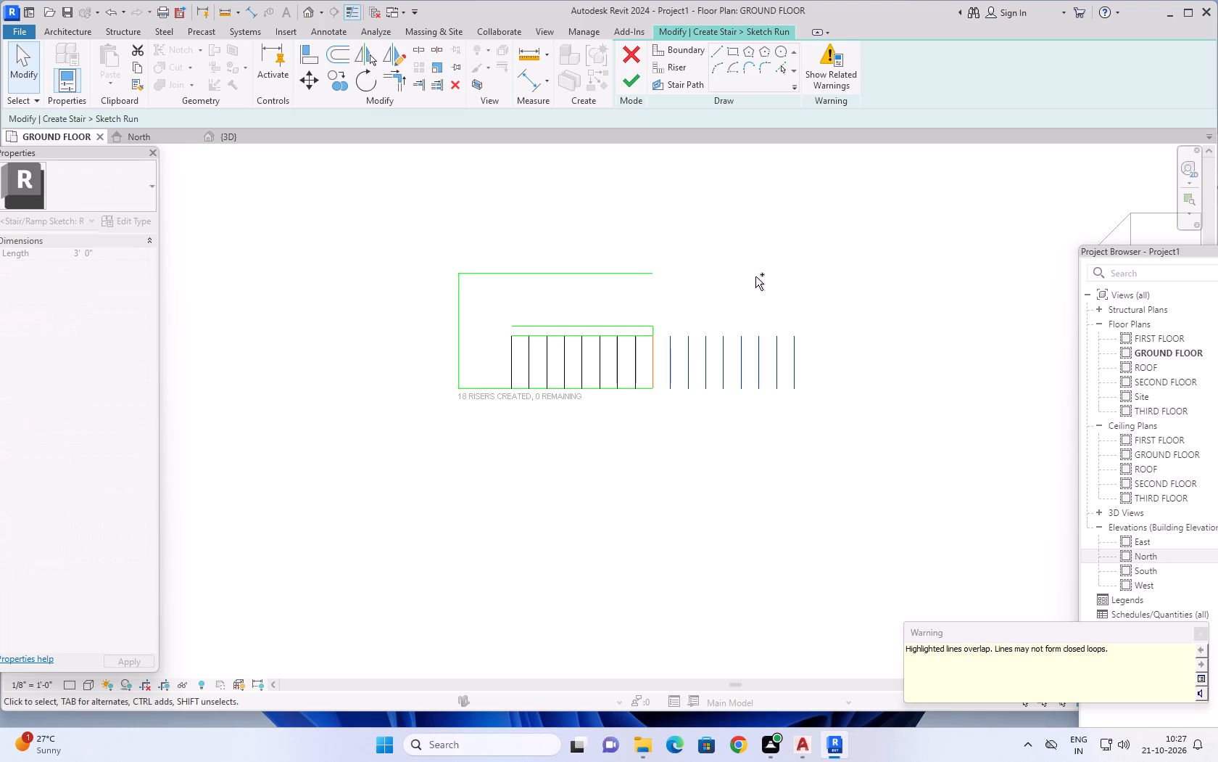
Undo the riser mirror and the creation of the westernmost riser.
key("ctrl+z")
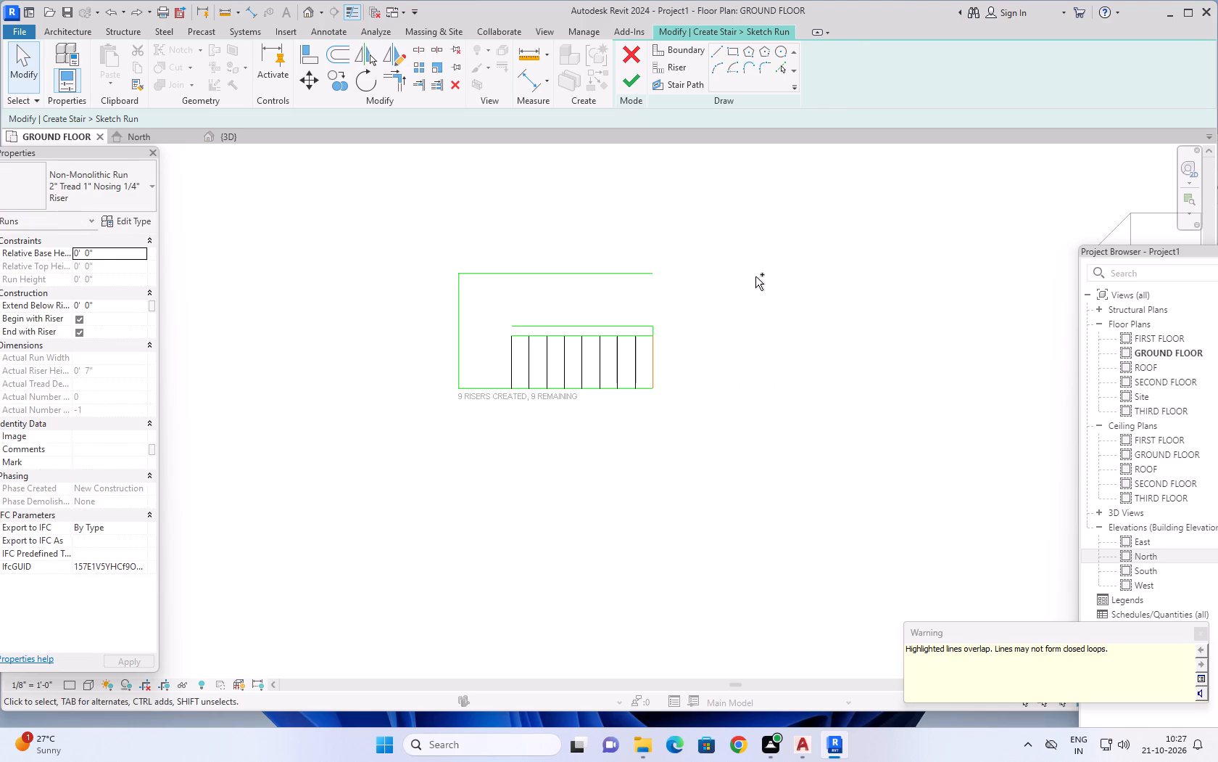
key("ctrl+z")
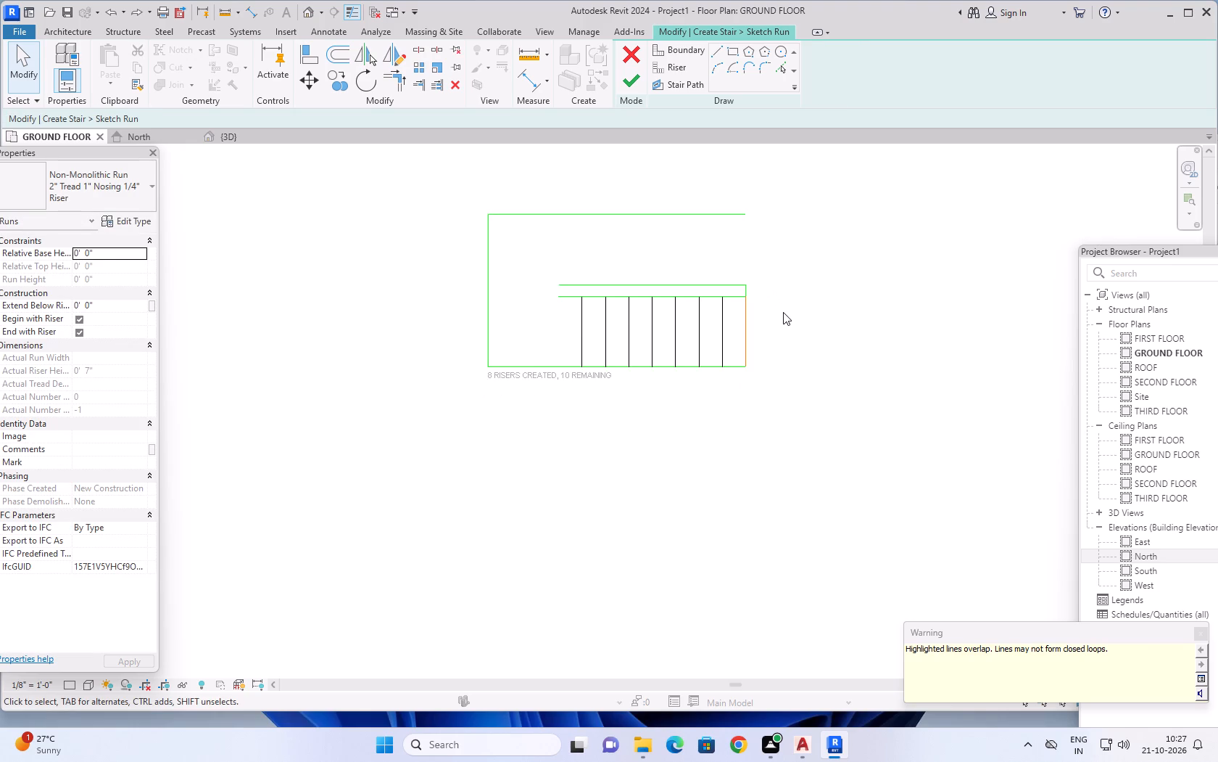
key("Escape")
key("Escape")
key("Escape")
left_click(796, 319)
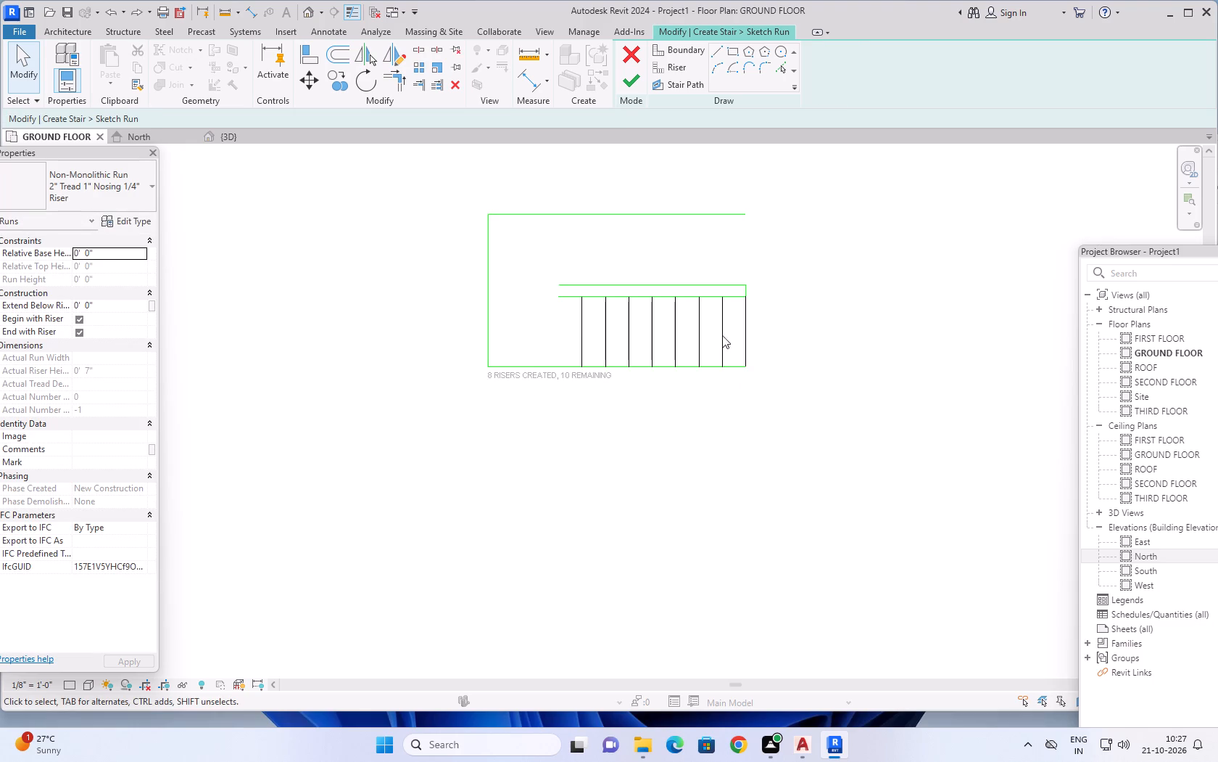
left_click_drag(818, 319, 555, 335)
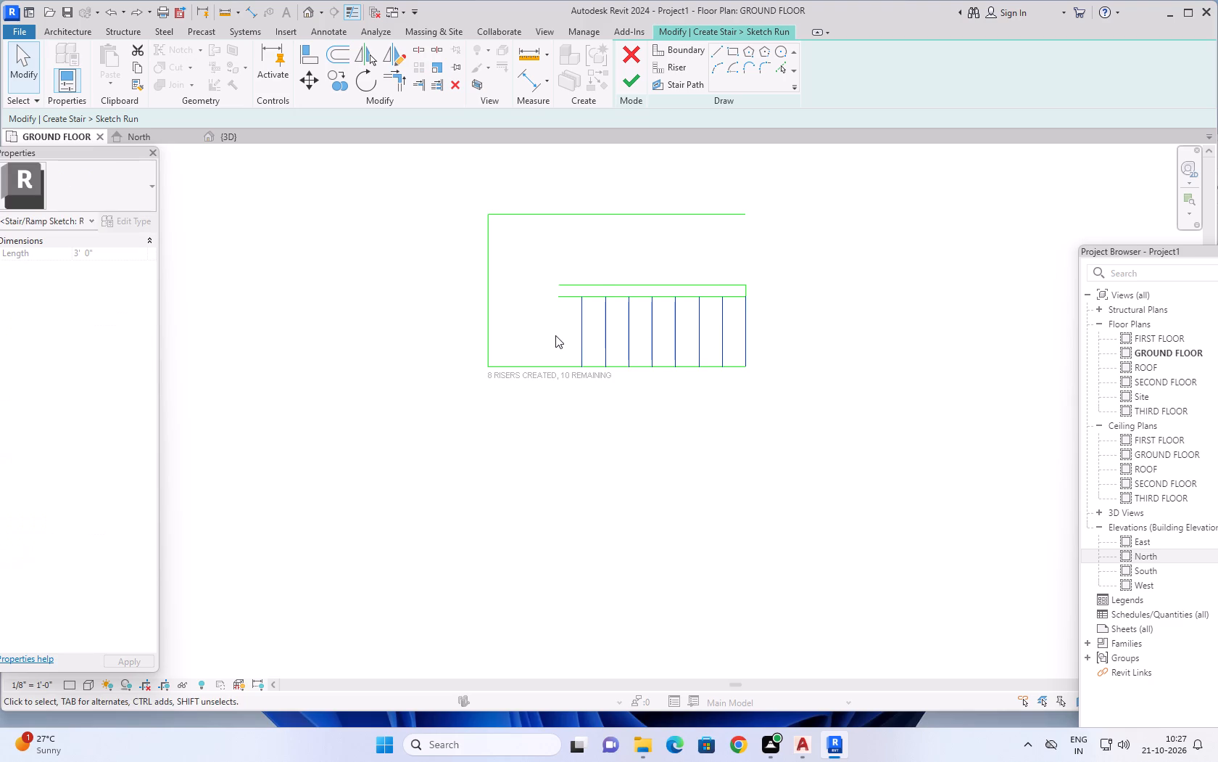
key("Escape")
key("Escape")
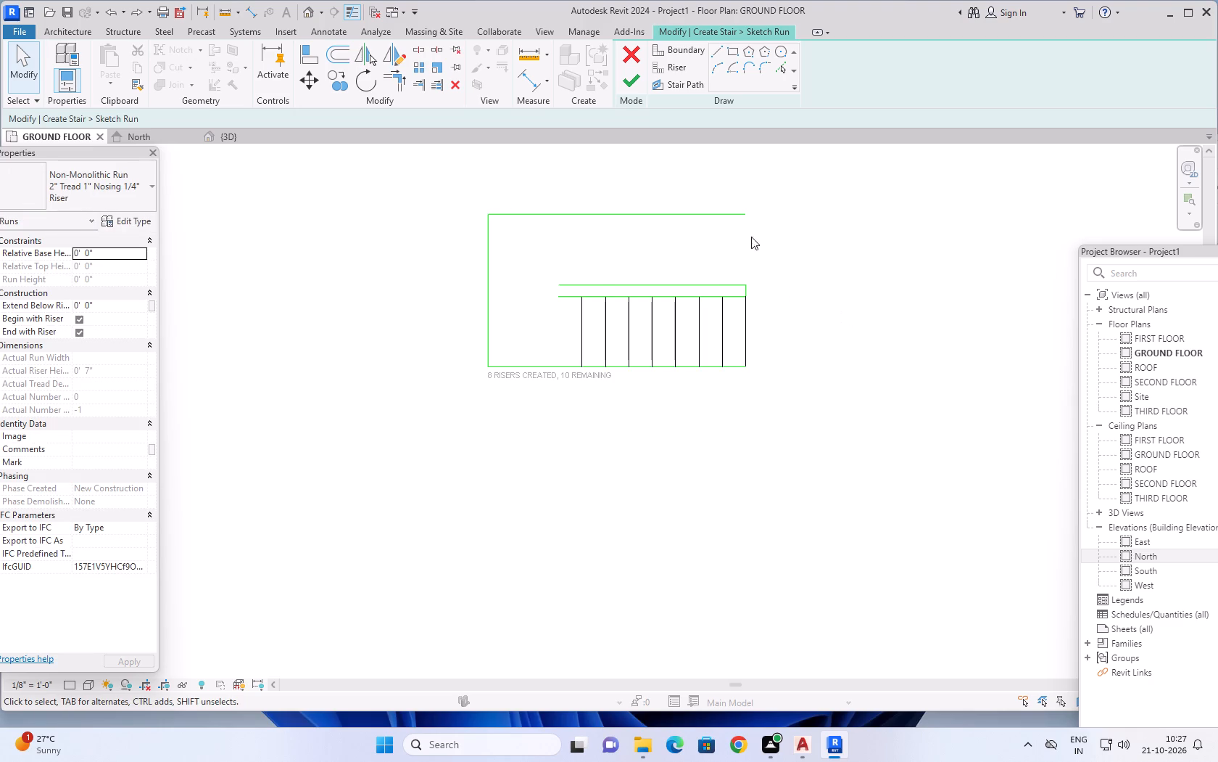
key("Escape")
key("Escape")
Recreate the ninth riser at a 1' offset west of the westernmost riser, at the inner line's west end.
left_click(672, 70)
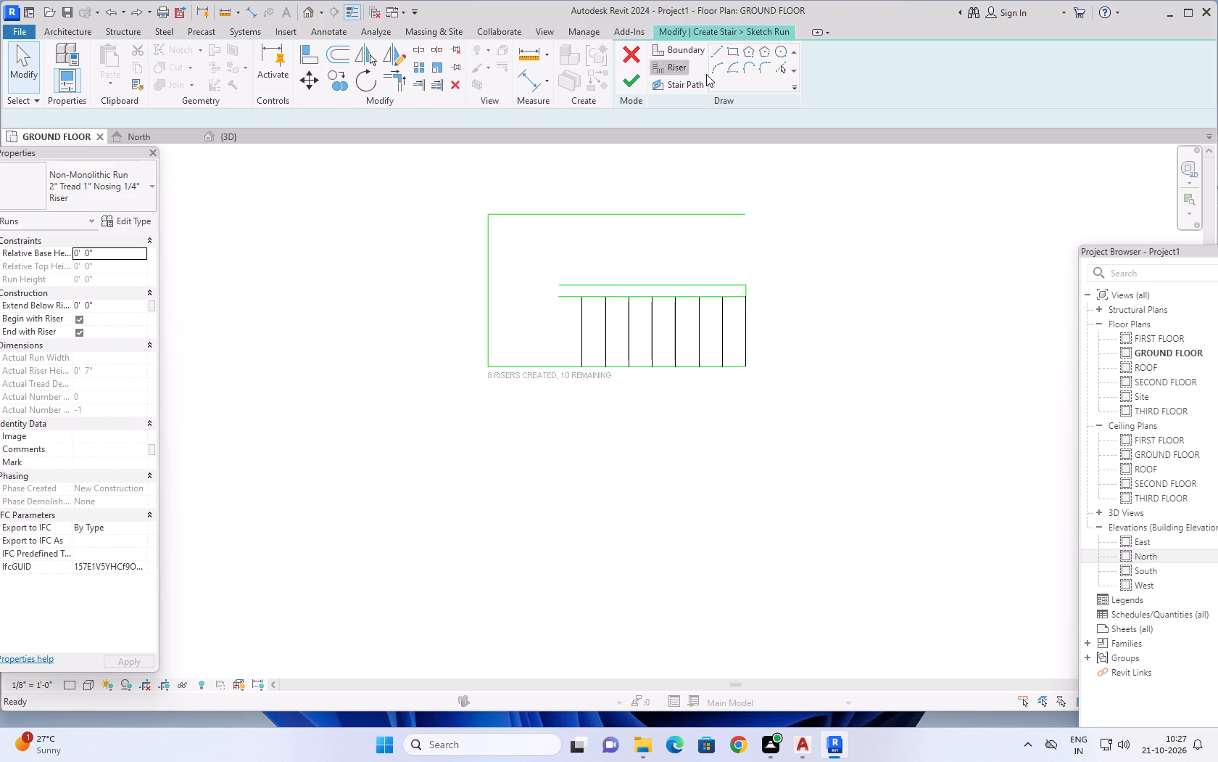
left_click(777, 71)
left_click_drag(254, 118, 206, 123)
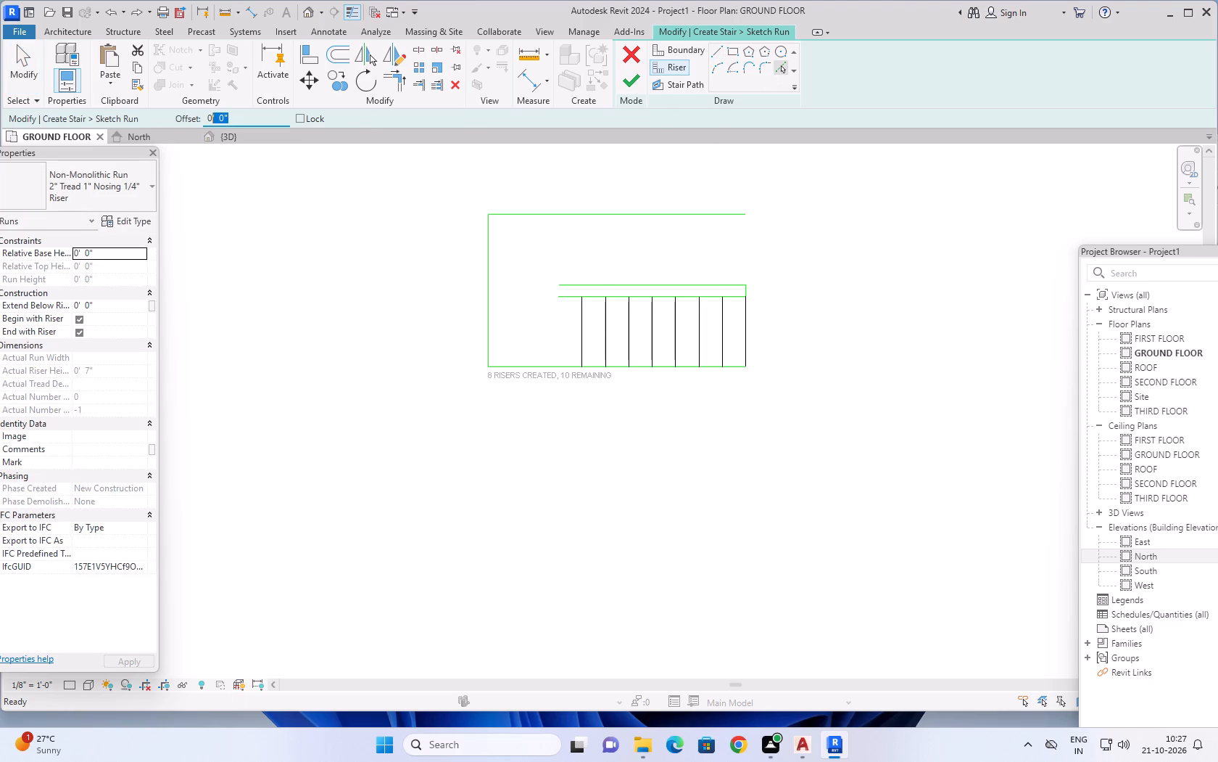
left_click_drag(206, 123, 180, 123)
key("1")
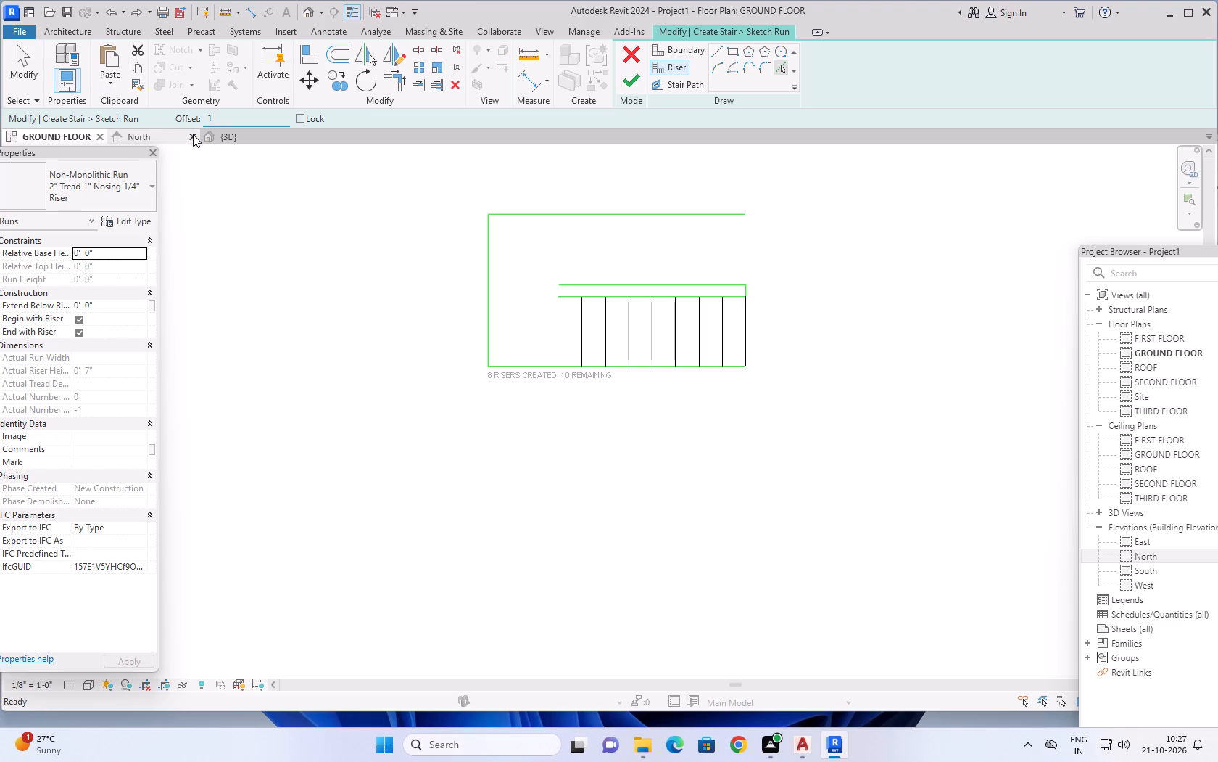
key("apostrophe")
key("Return")
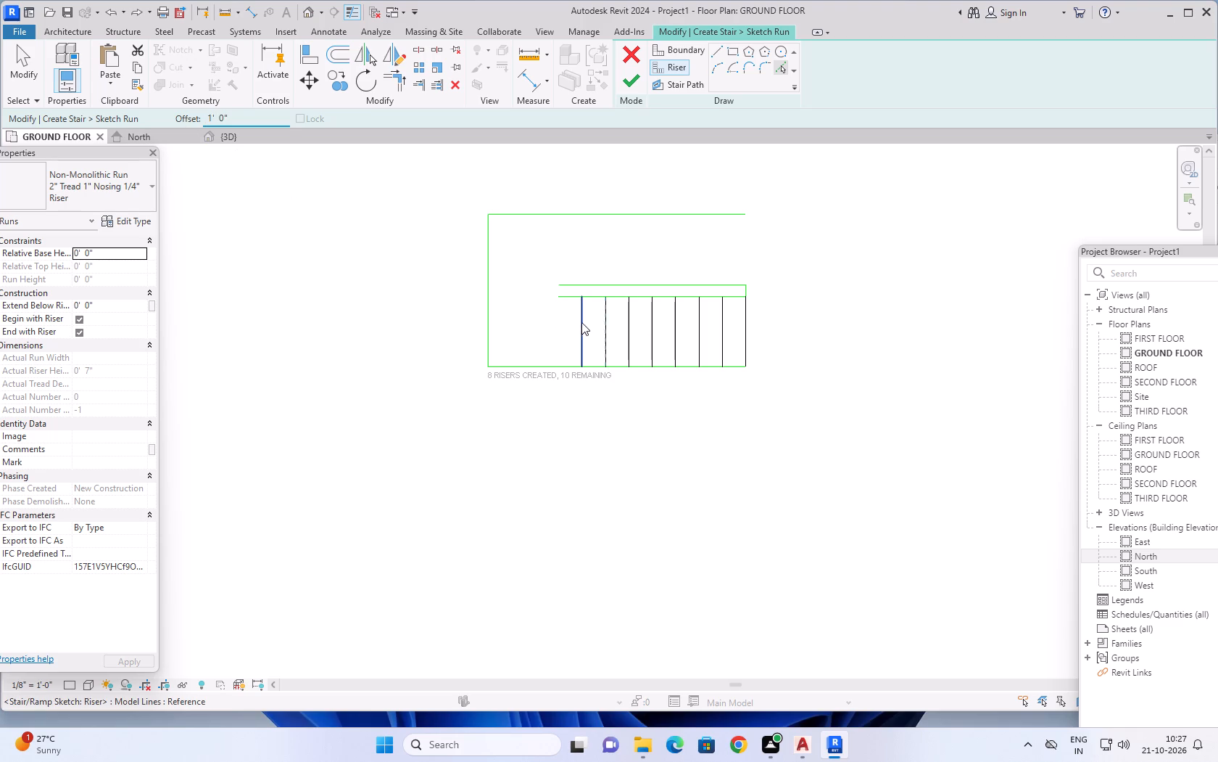
left_click(580, 321)
key("Escape")
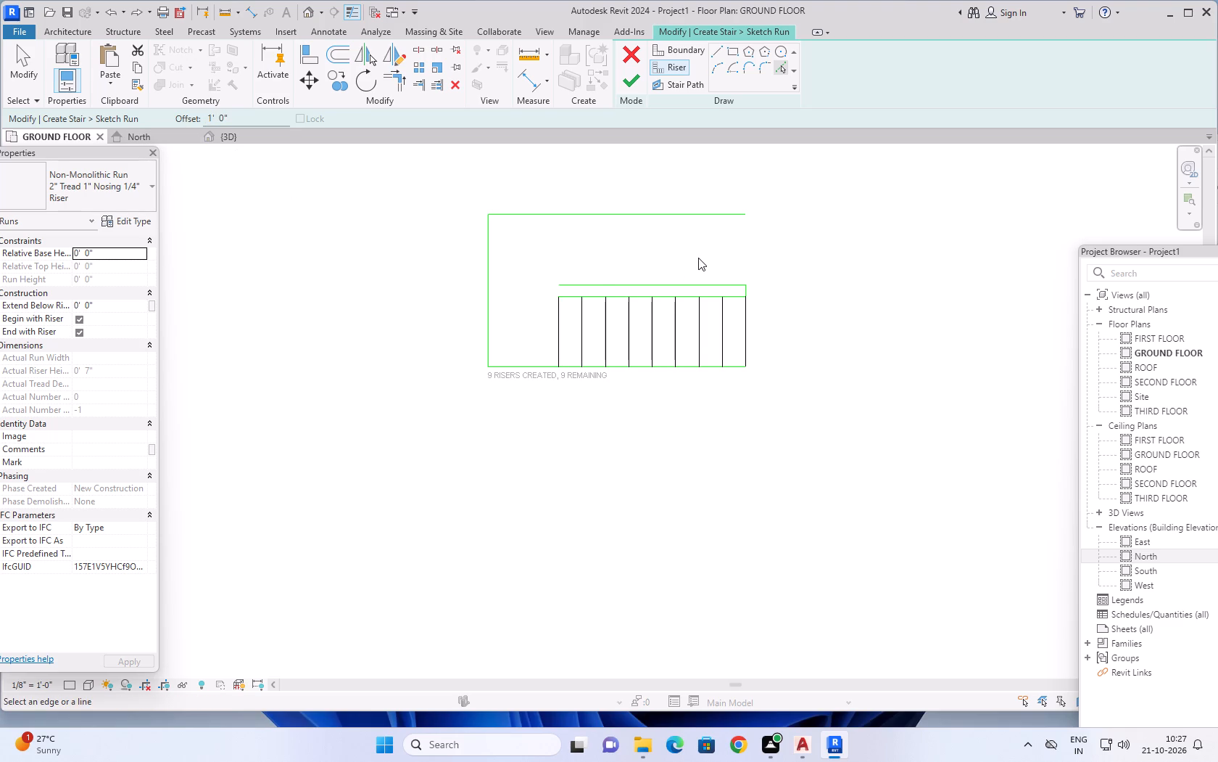
key("Escape")
key("Escape")
key("Escape")
key("Escape")
Mirror a copy of the nine risers into the north flight about a horizontal axis through the short east boundary line's midpoint.
left_click_drag(784, 317, 779, 319)
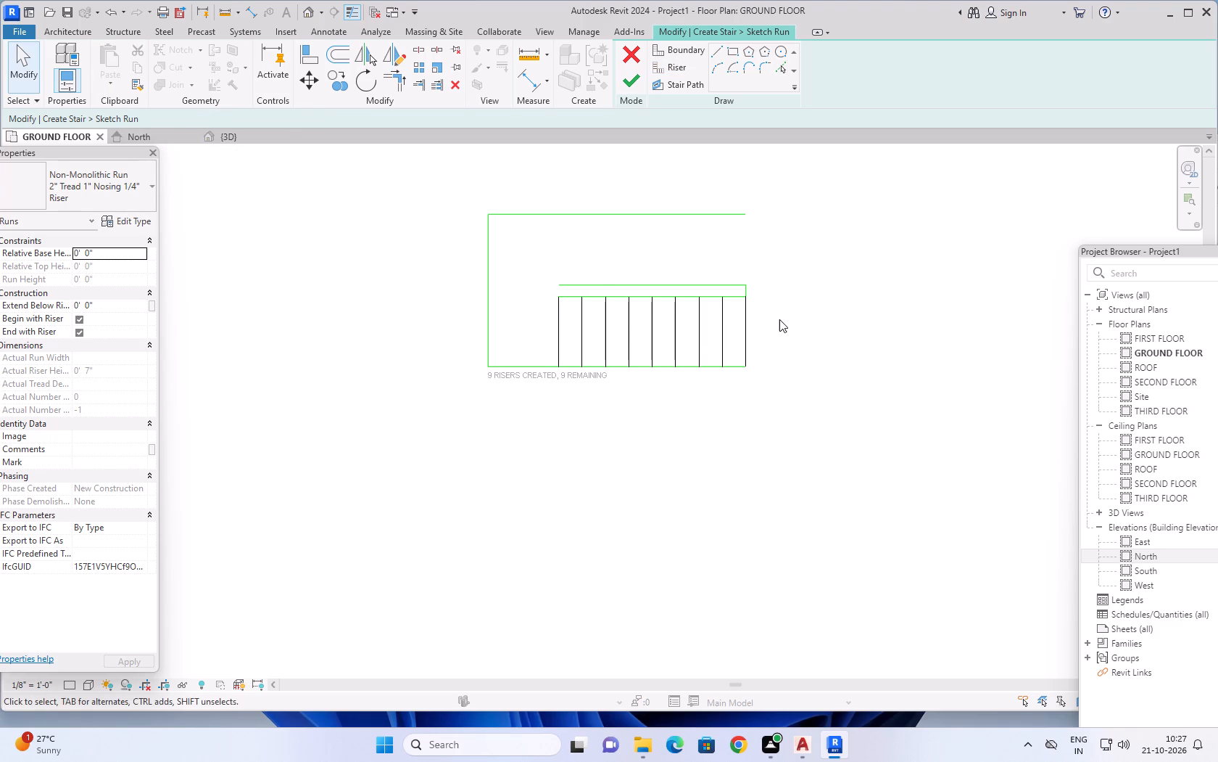
left_click_drag(779, 319, 541, 334)
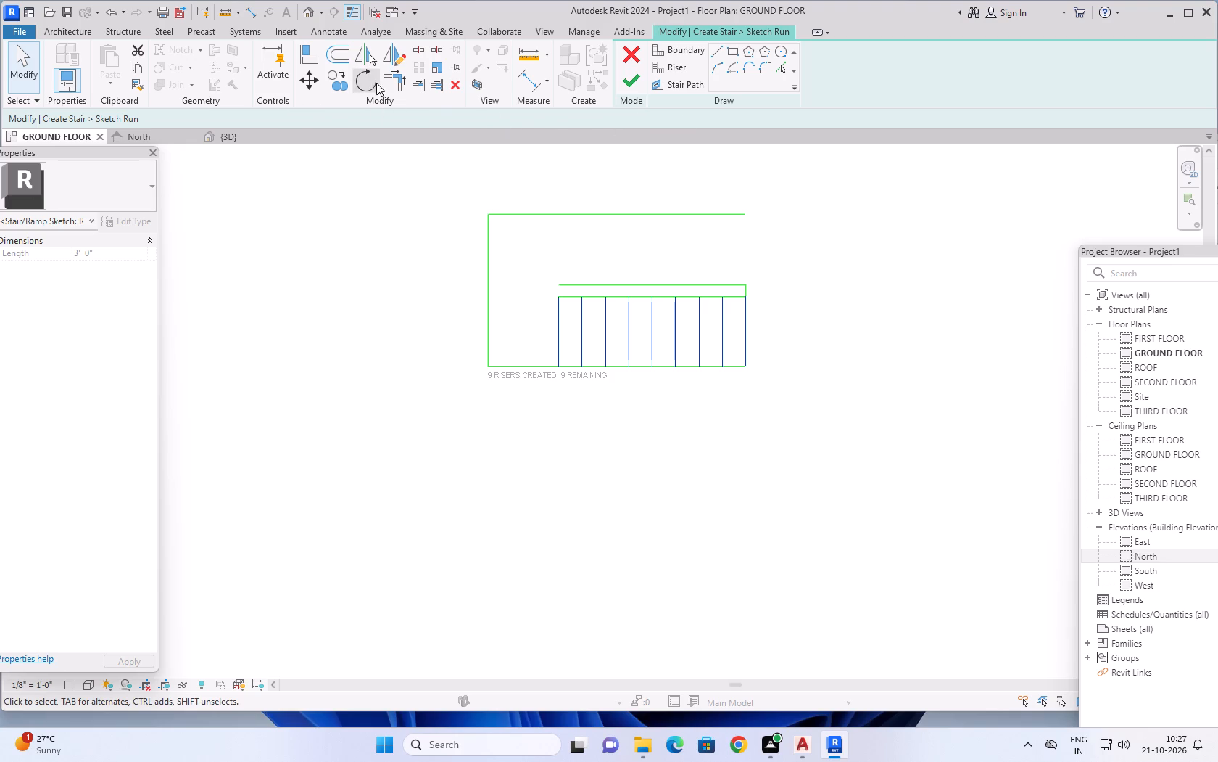
left_click(394, 54)
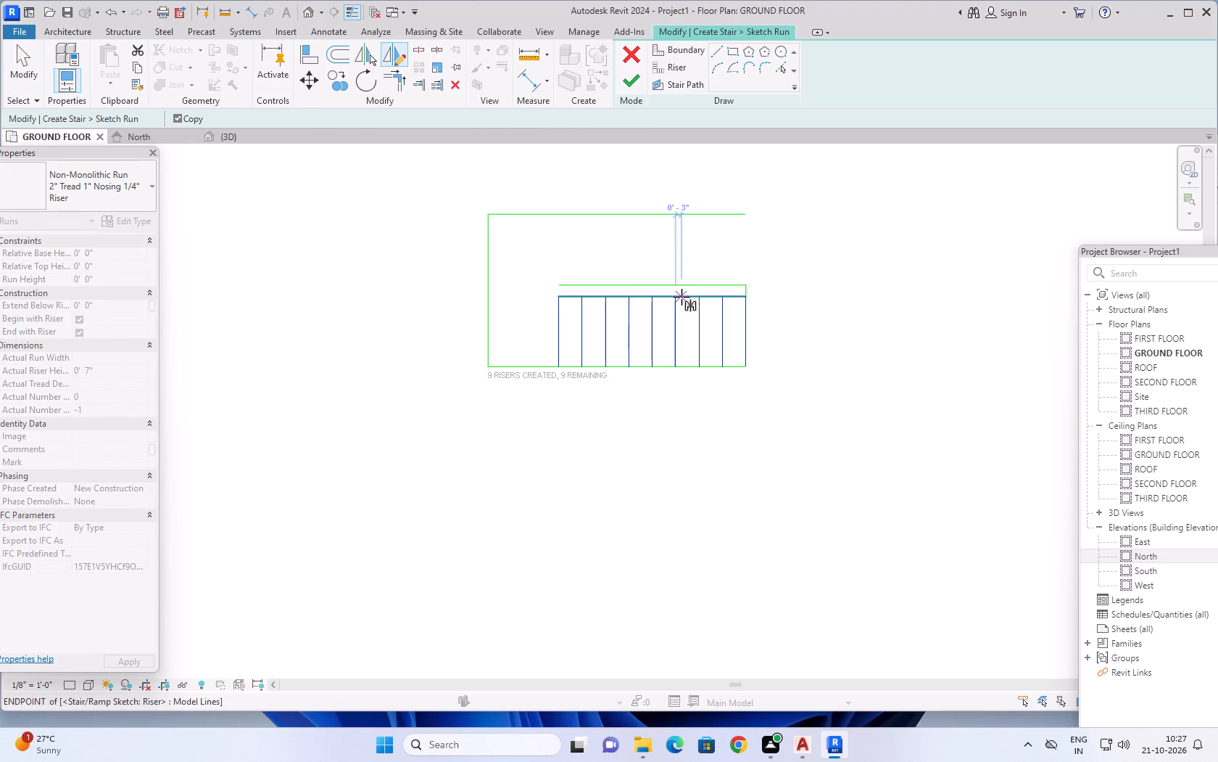
scroll(676, 290, "up", 7)
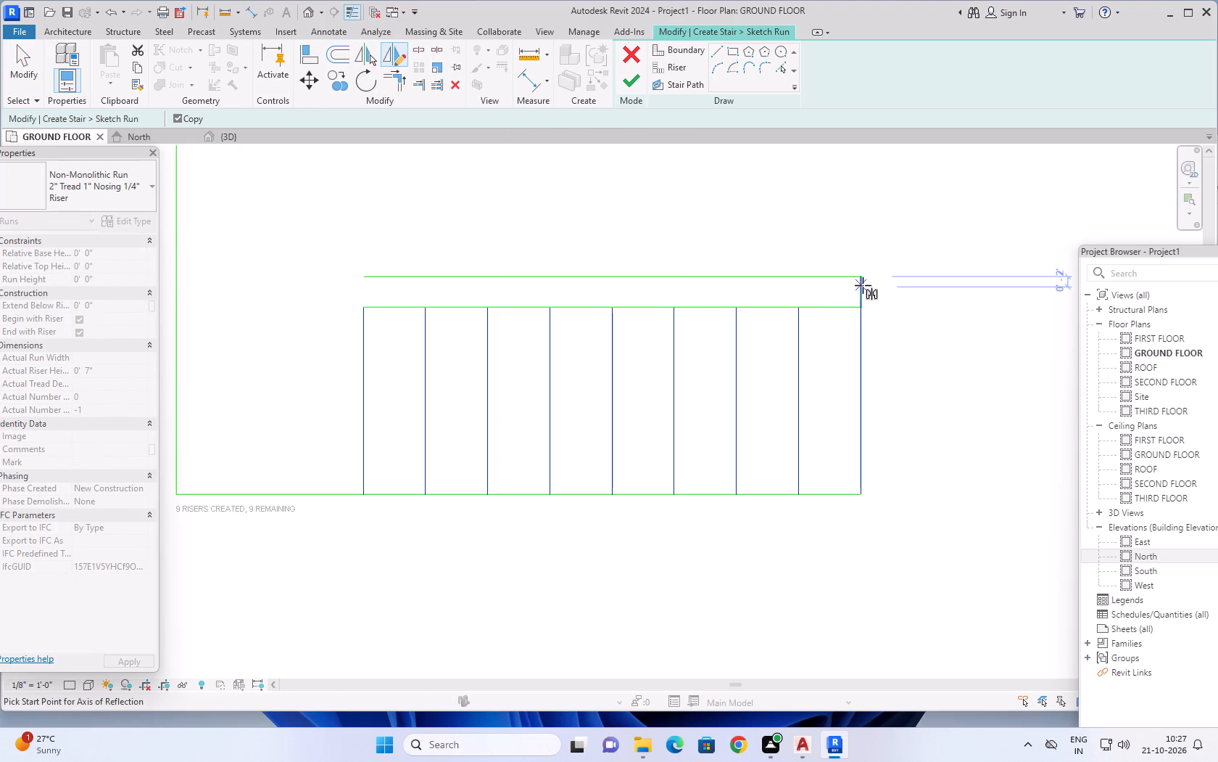
left_click(858, 292)
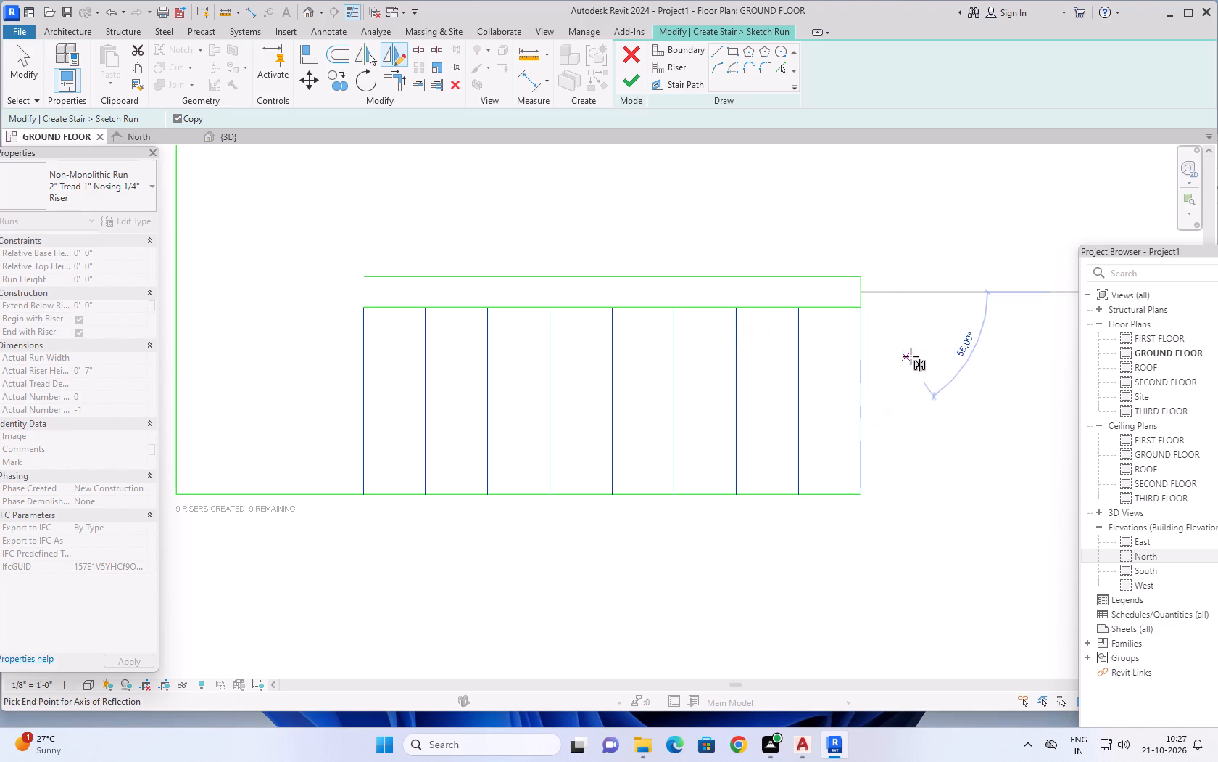
left_click(948, 290)
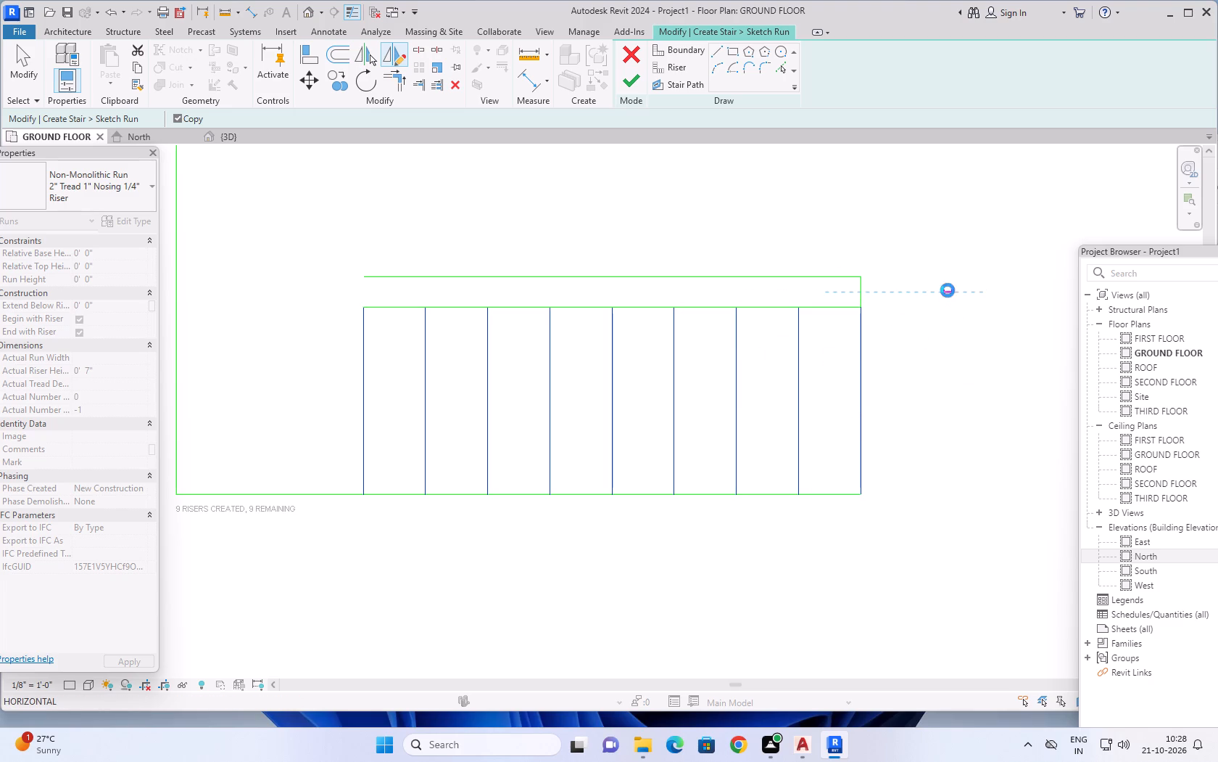
scroll(952, 300, "down", 6)
middle_click_drag(963, 285, 808, 321)
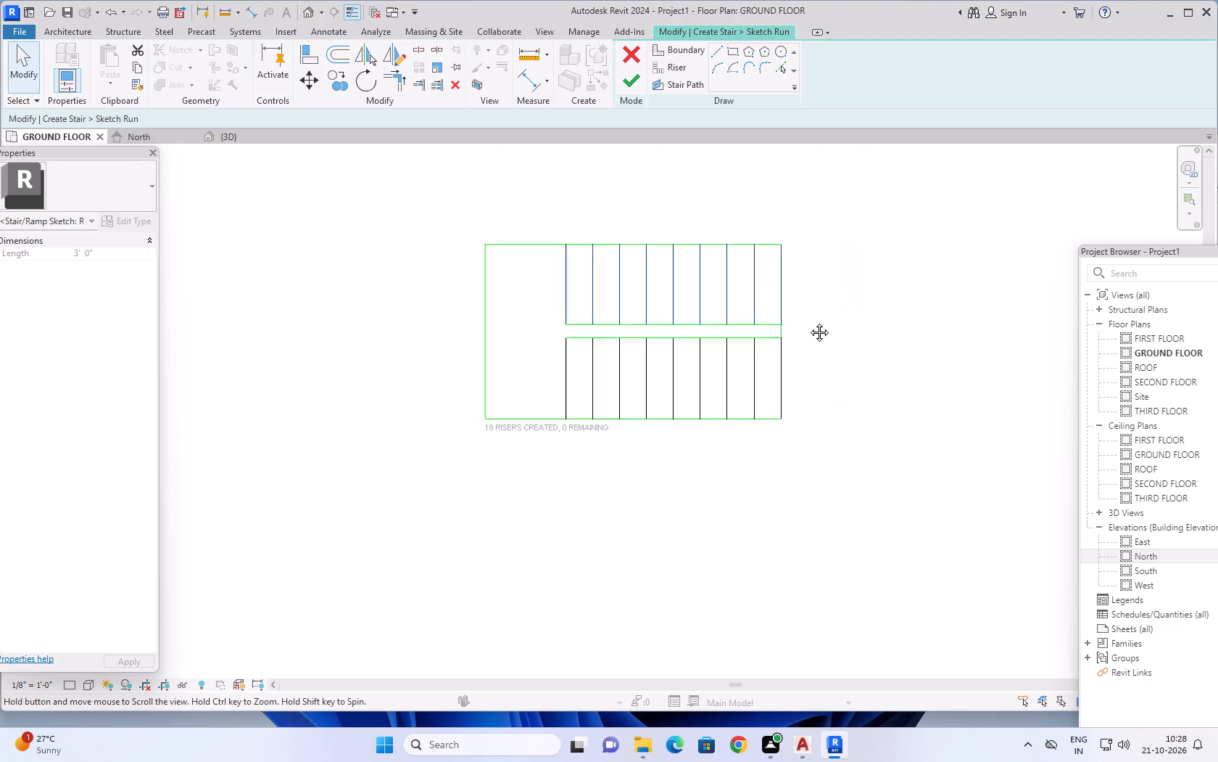
middle_click_drag(808, 321, 730, 344)
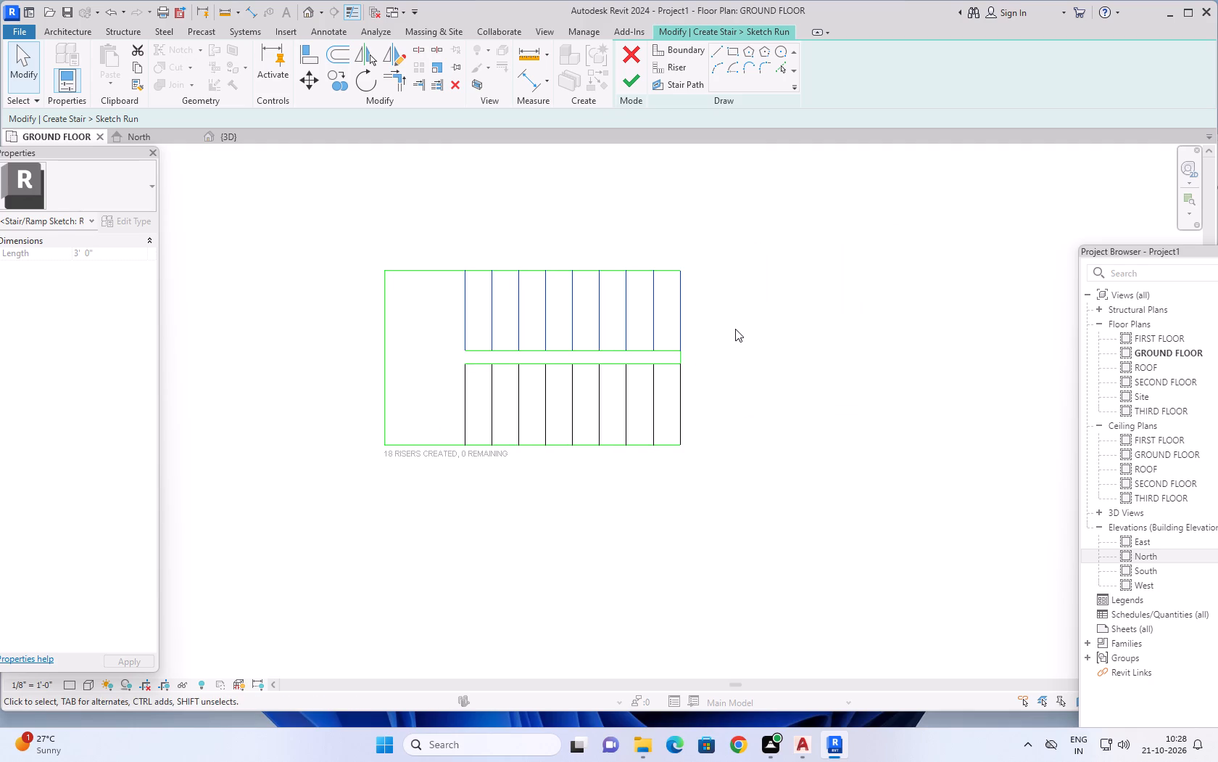
key("Escape")
key("Escape")
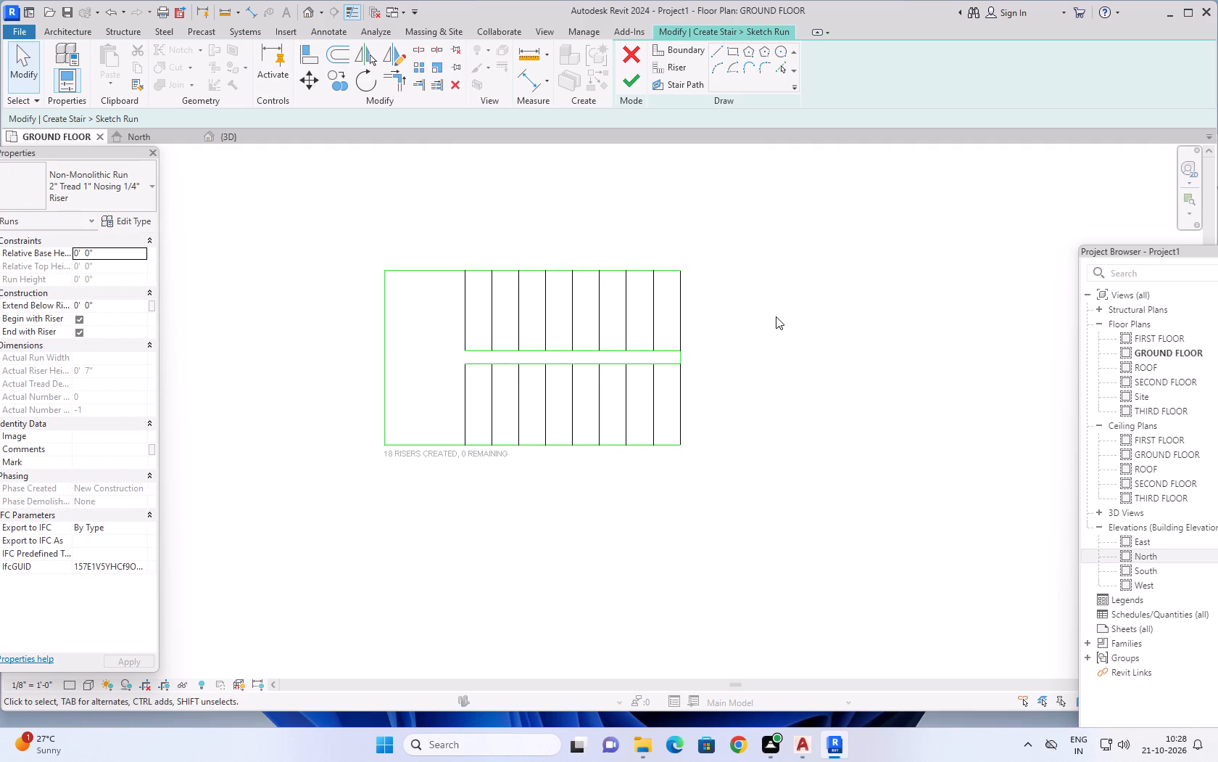
Draw a U-shaped stair path from the south flight's east riser, about 9'-4" west, 3'-4" north and back to the north flight's east riser.
middle_click_drag(776, 314, 777, 292)
scroll(779, 300, "down", 2)
middle_click_drag(781, 303, 784, 304)
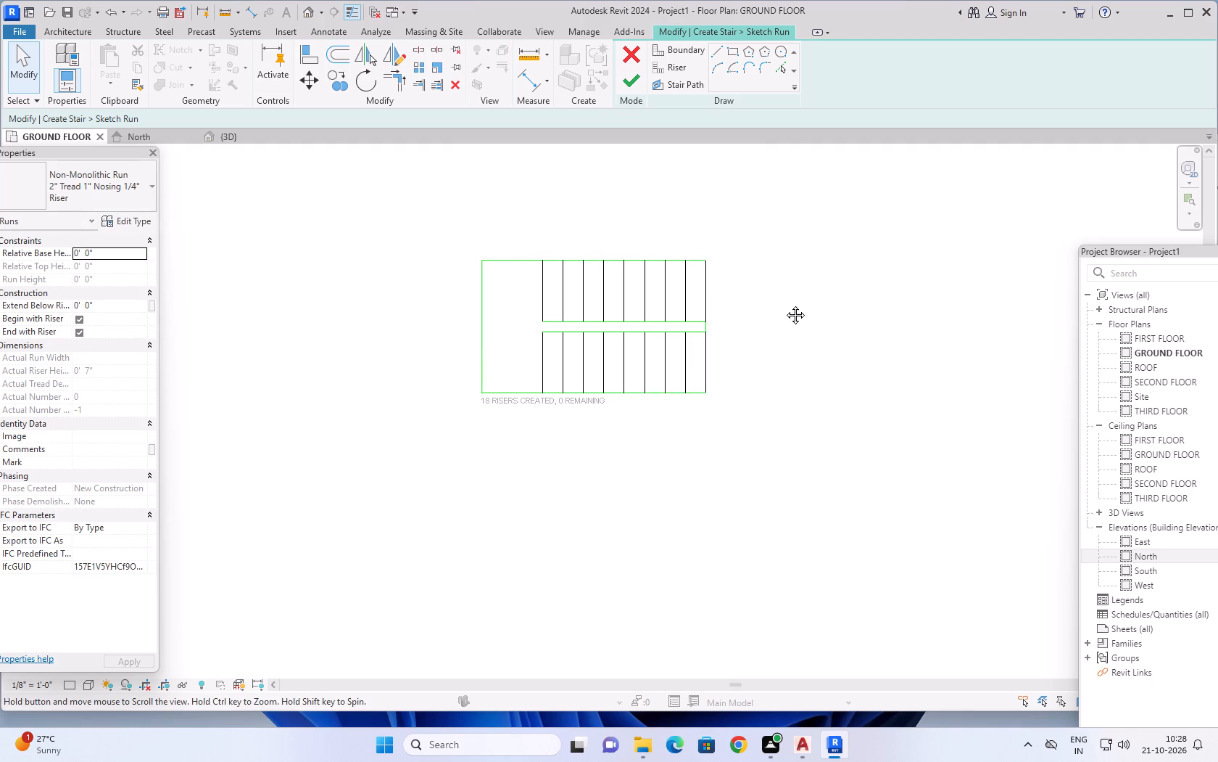
middle_click_drag(784, 304, 798, 311)
left_click(676, 81)
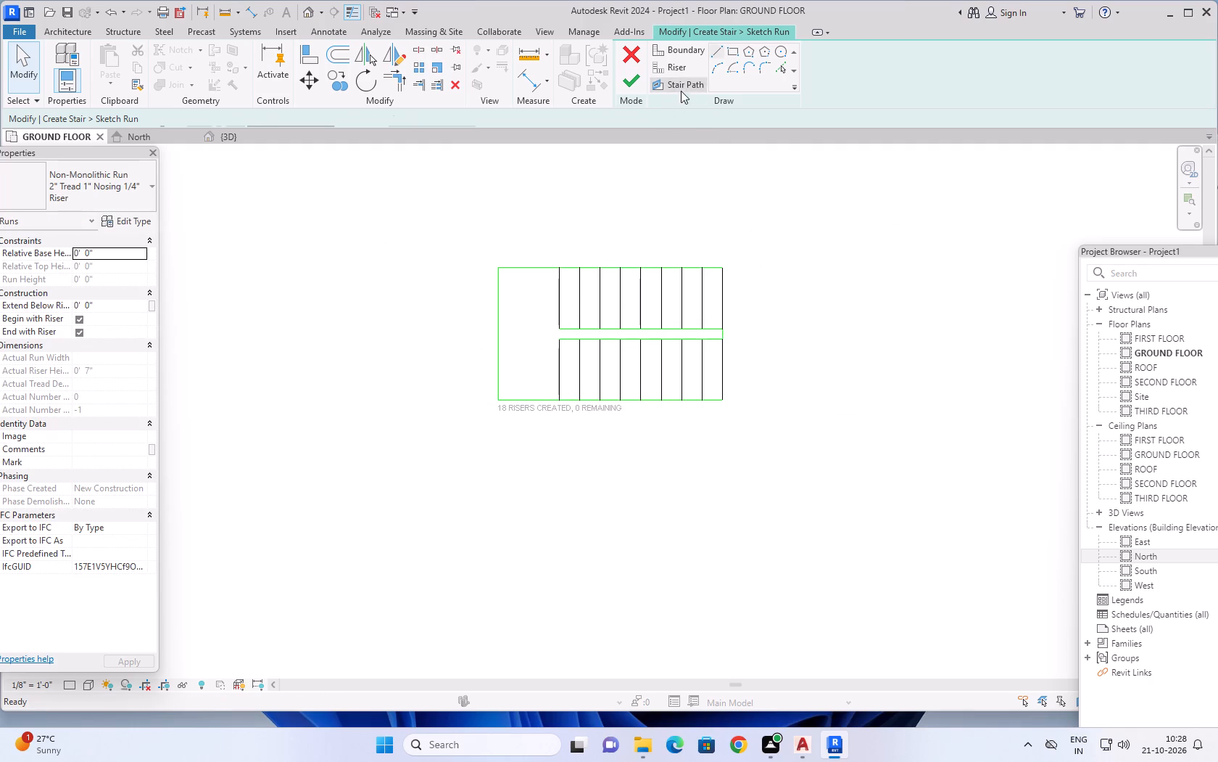
left_click(724, 372)
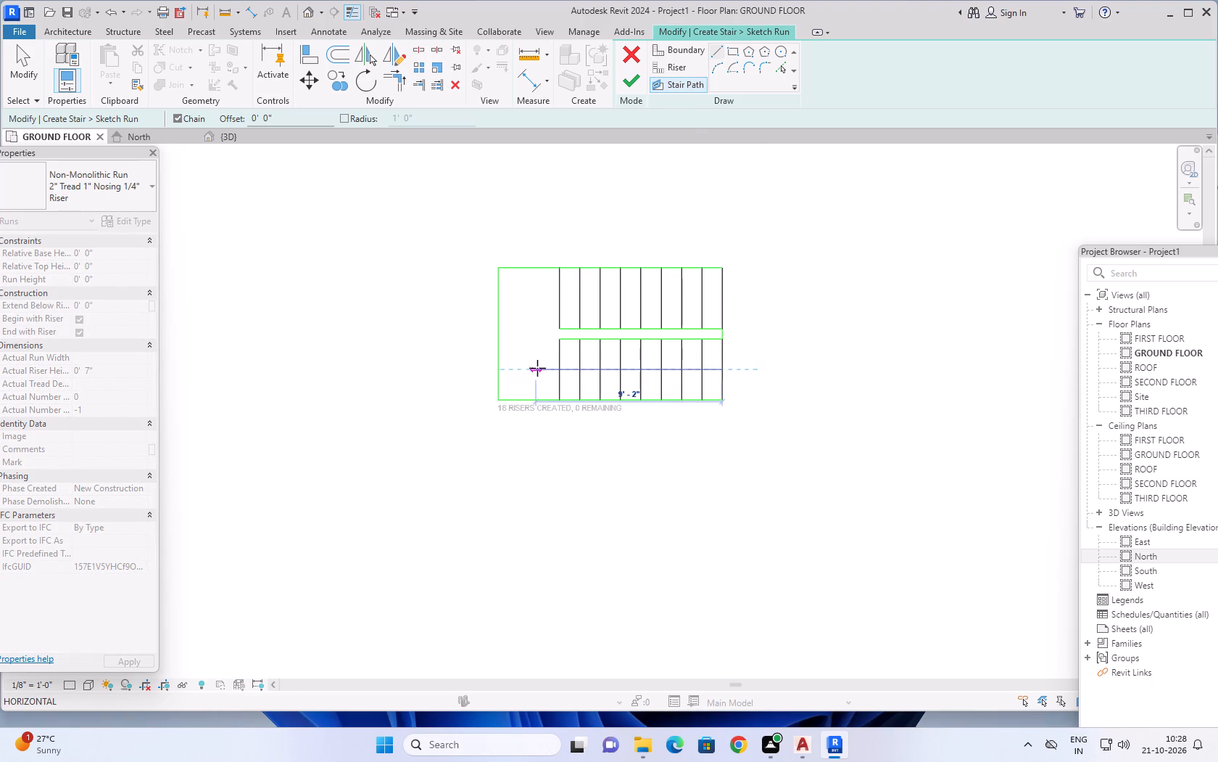
left_click(533, 369)
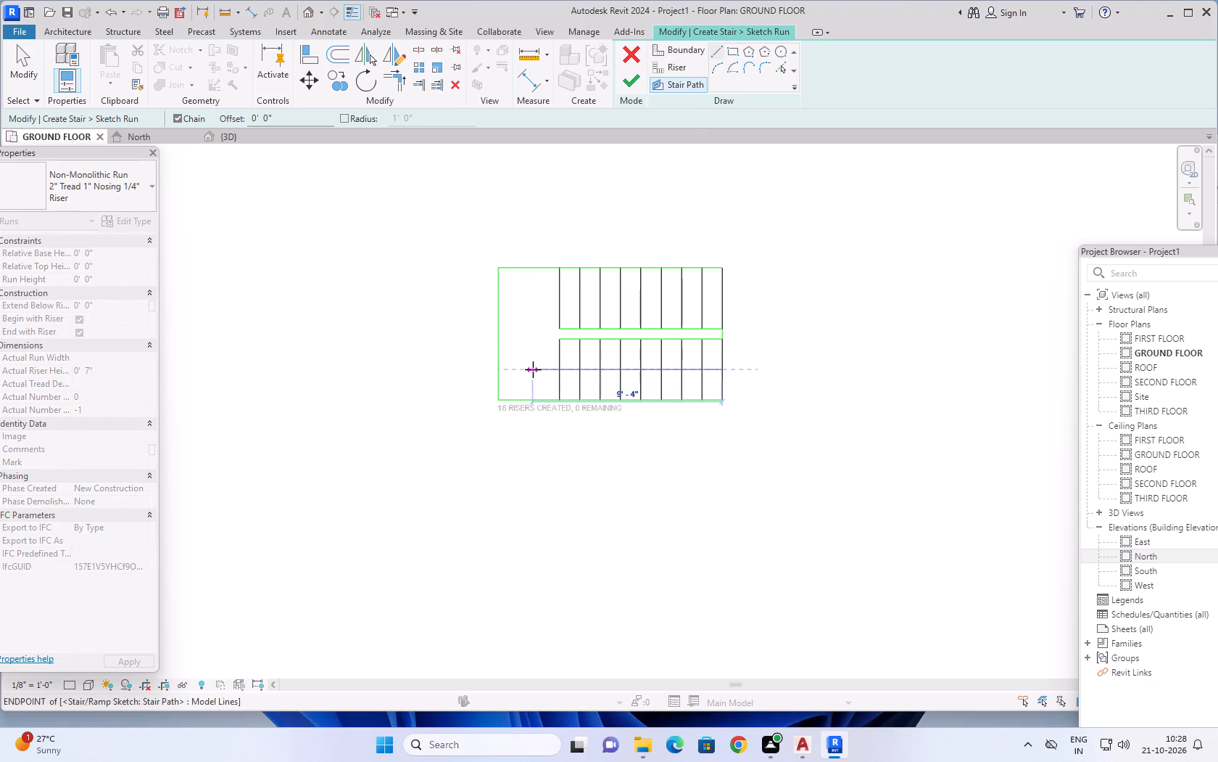
left_click(532, 300)
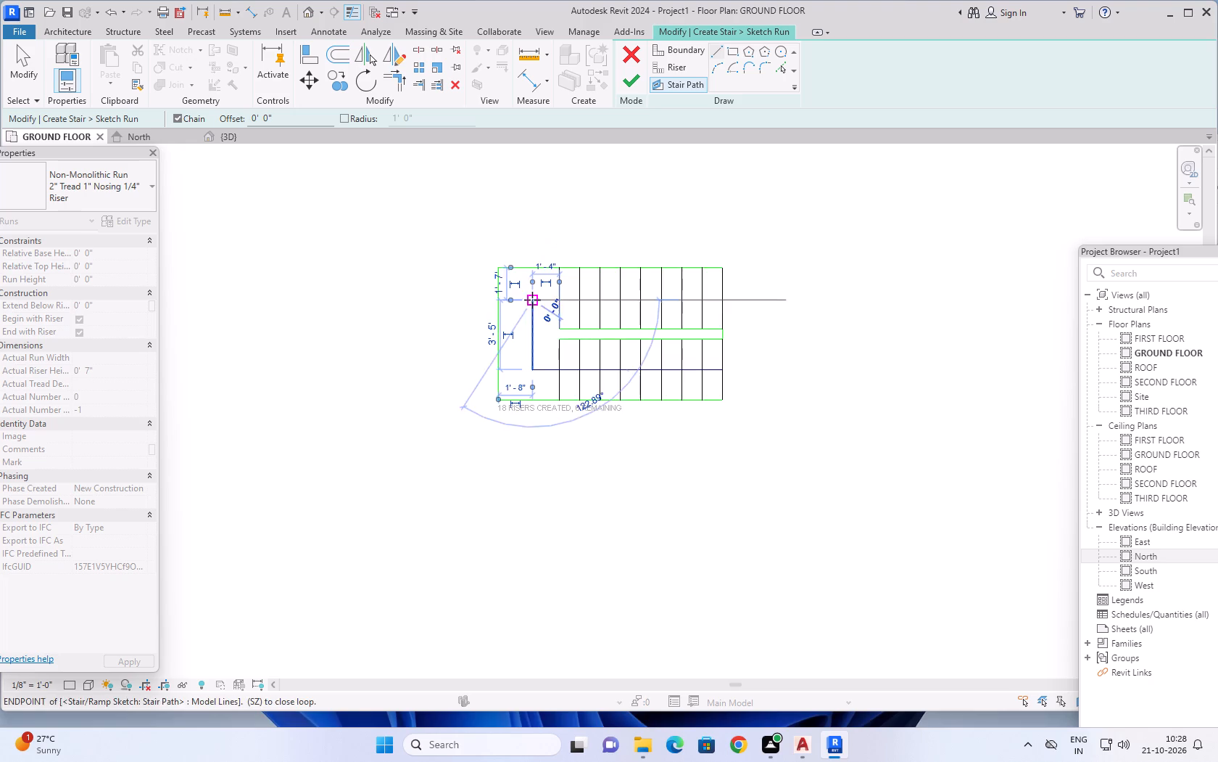
left_click(724, 299)
key("Escape")
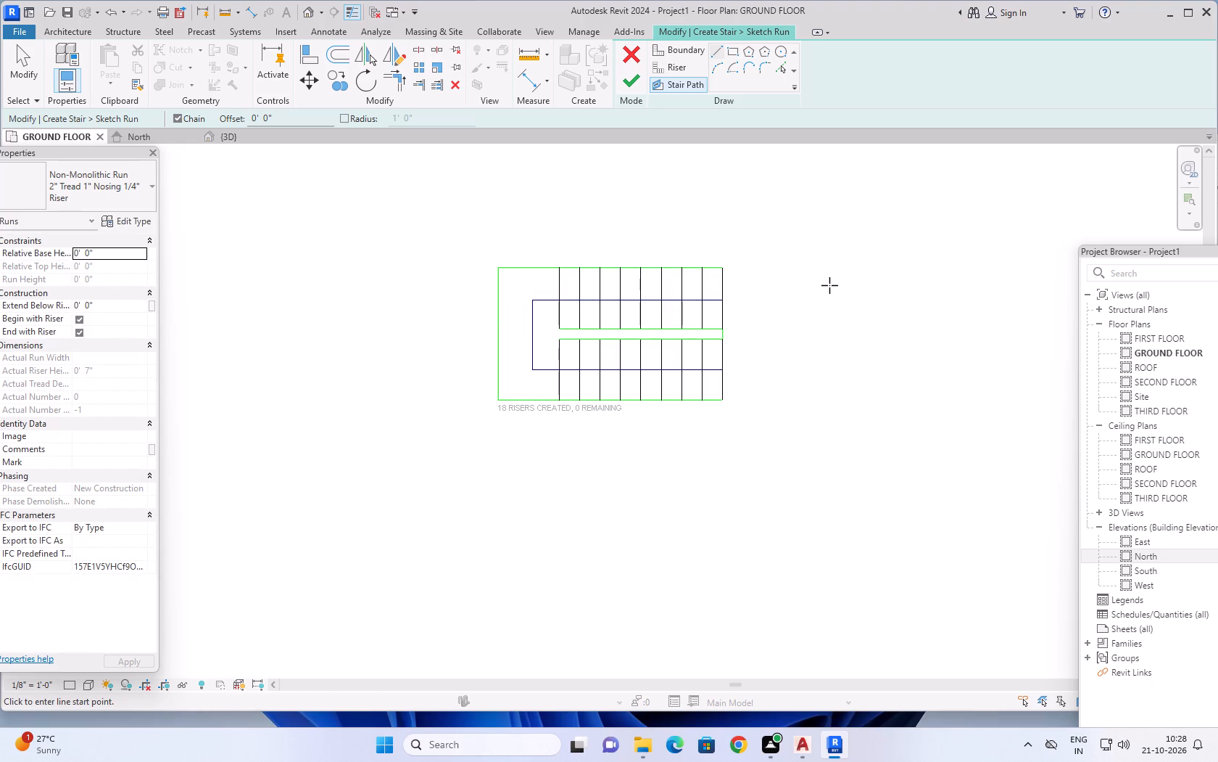
Finish the run sketch and return to stair creation.
left_click(632, 83)
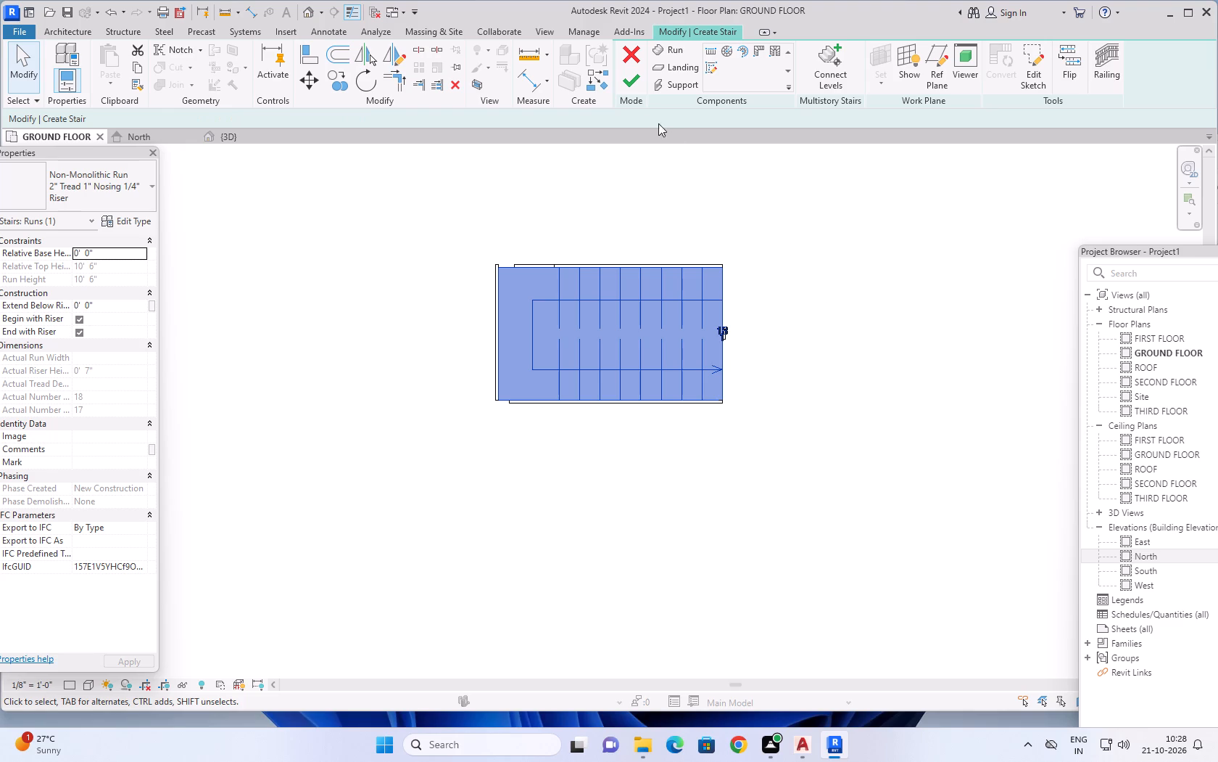
Finish the U-shaped stair and leave stair creation.
left_click(629, 79)
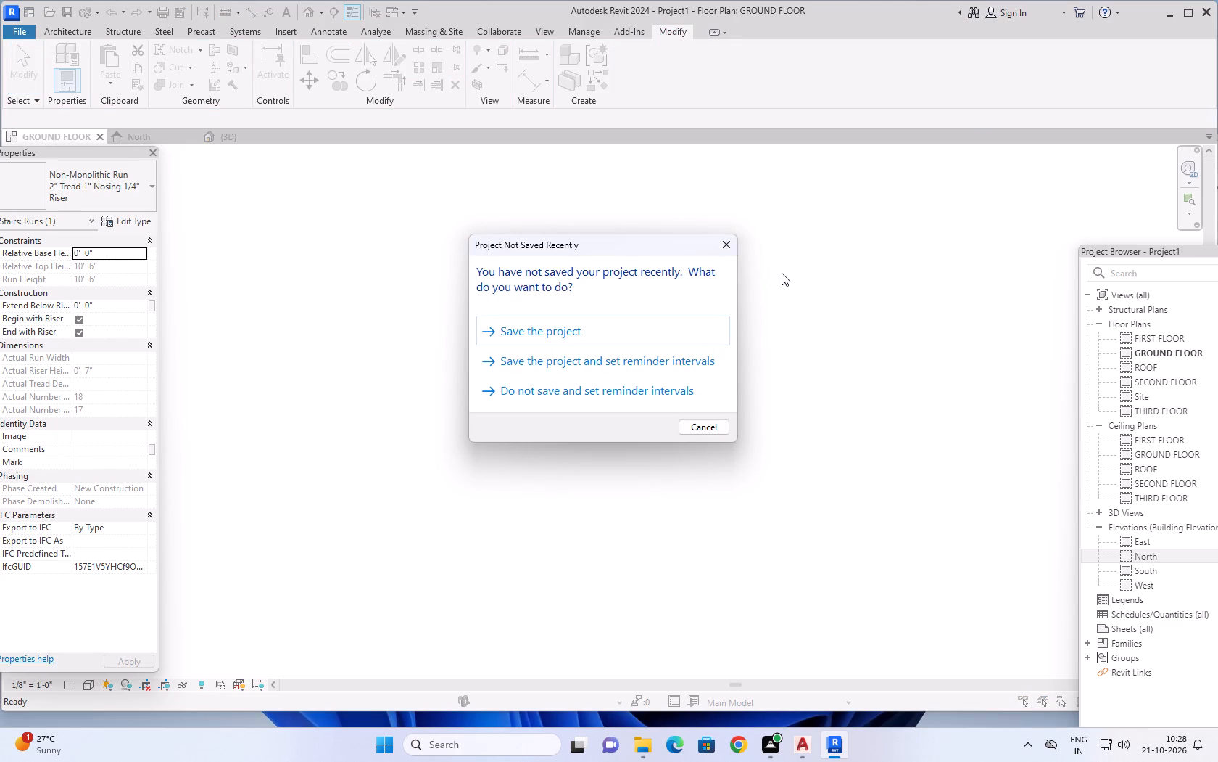
Save the project in the Documents folder under the file name FUJI ARCH 21.
left_click(555, 333)
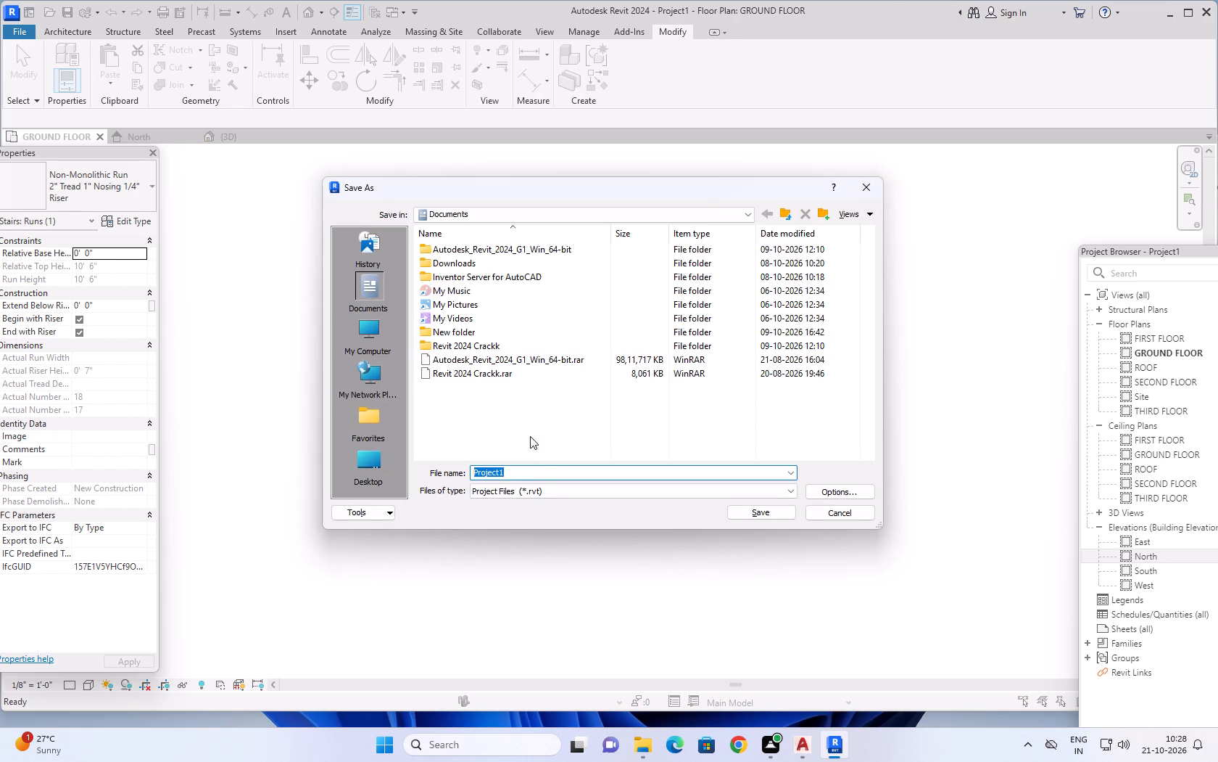
key("BackSpace")
key("BackSpace")
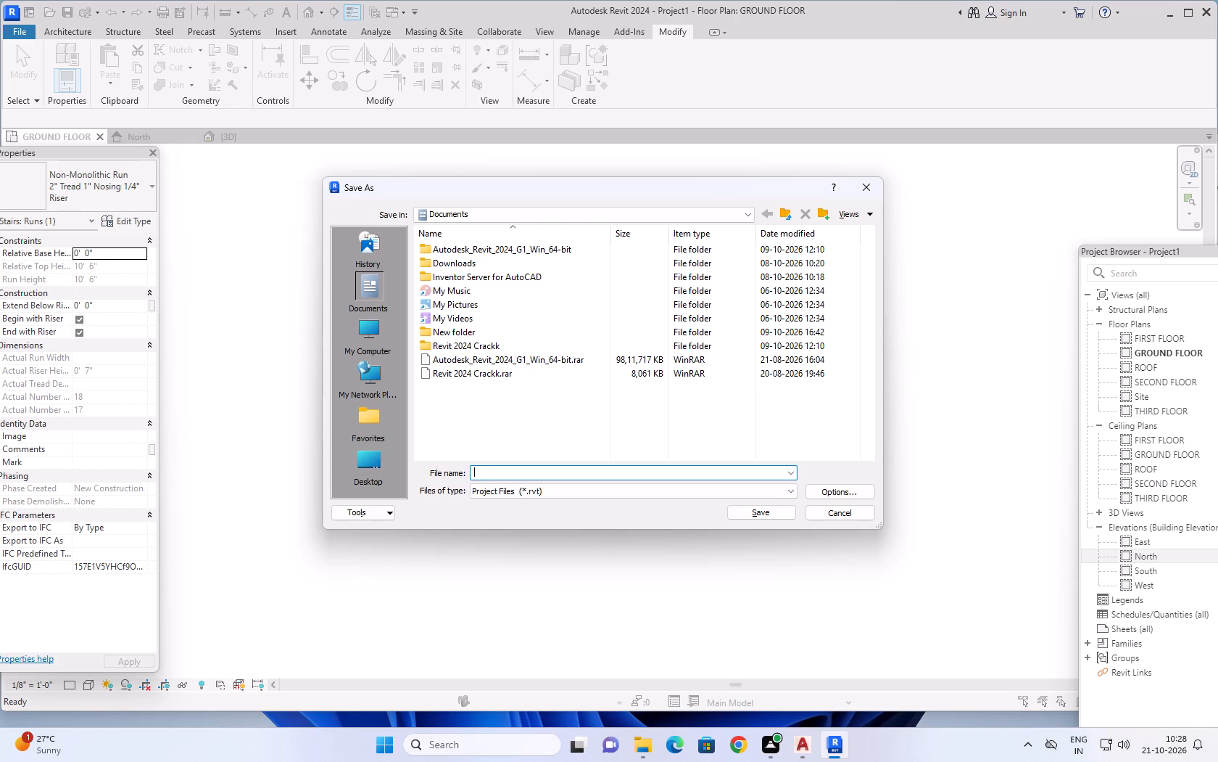
type("FUH")
key("BackSpace")
key("BackSpace")
key("BackSpace")
key("BackSpace")
type("FUJI")
key("space")
type("ARCH")
key("space")
type("21")
left_click(749, 512)
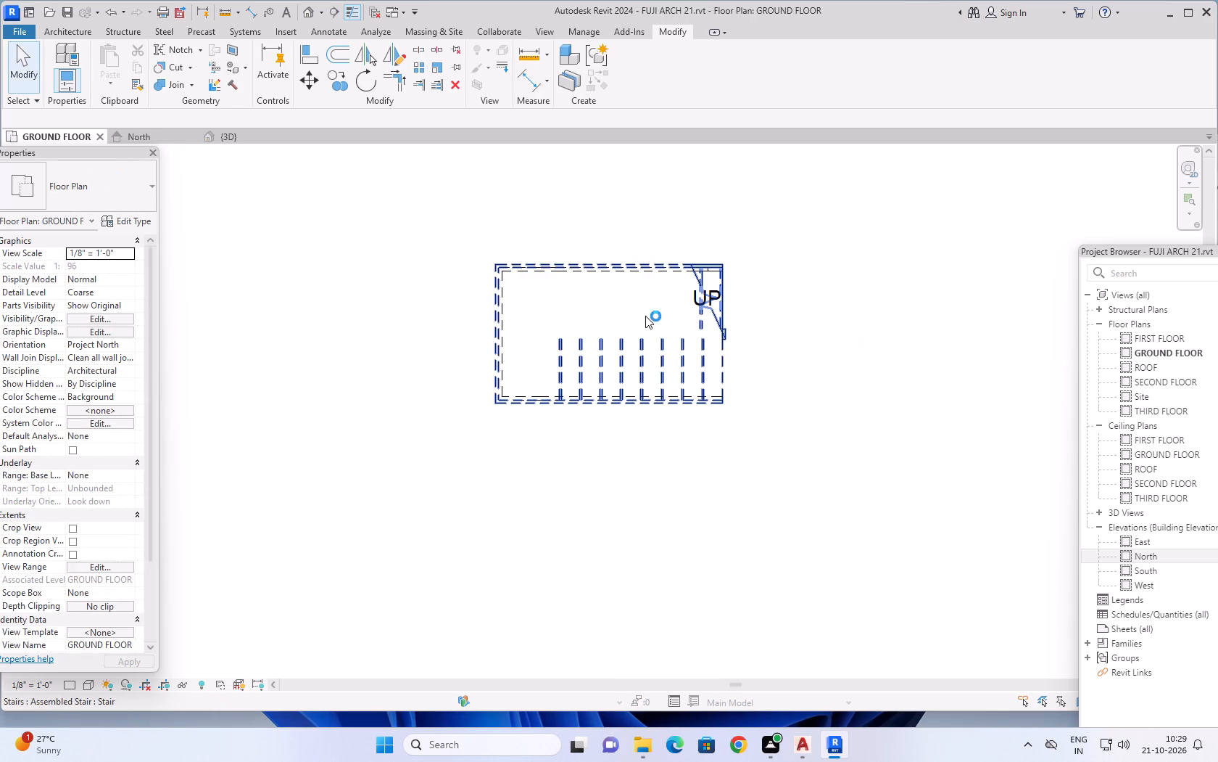
Examine the completed stair's flights, landing and railings in the ground floor plan and the 3D view.
scroll(640, 315, "up", 3)
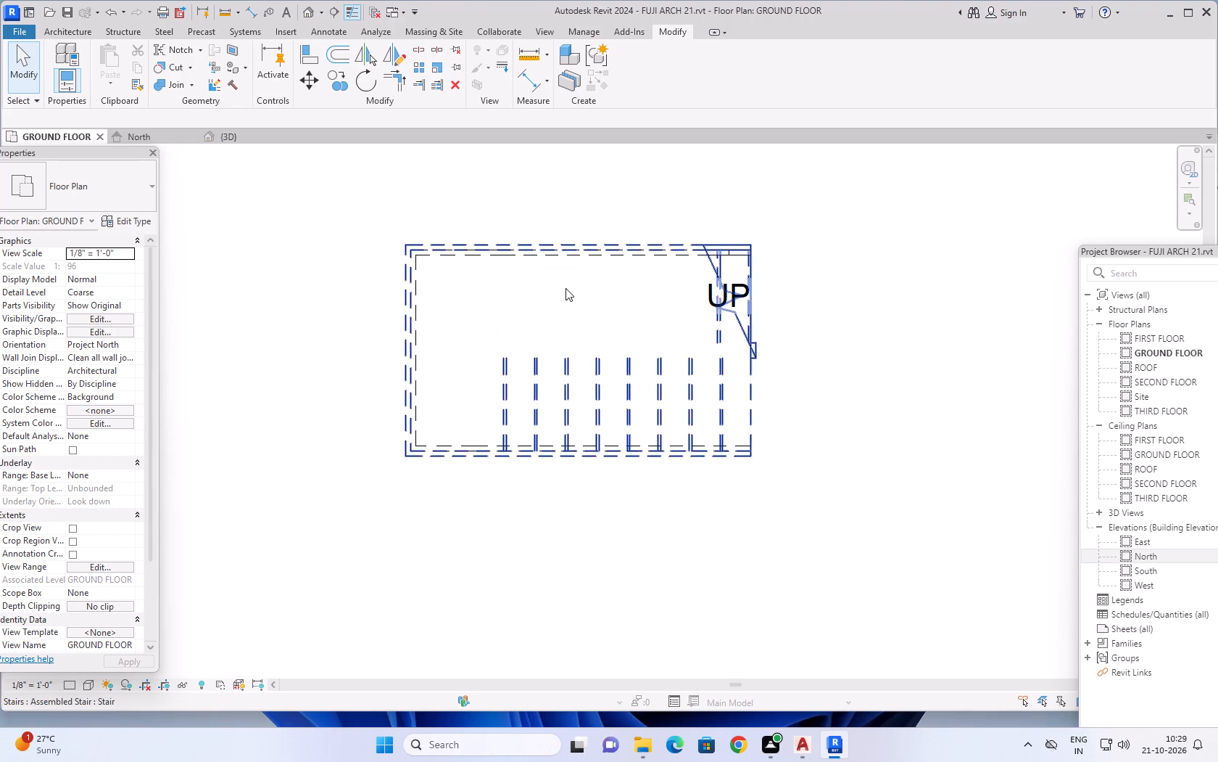
scroll(565, 288, "up", 4)
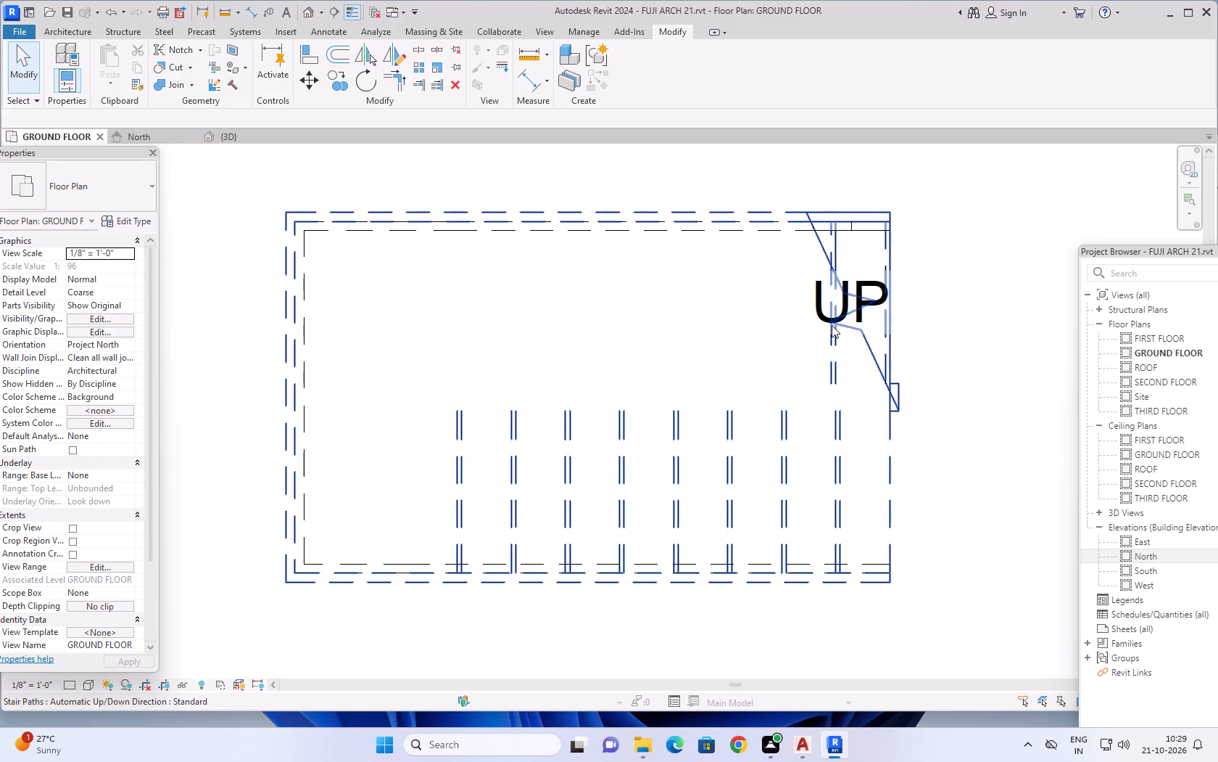
scroll(650, 372, "down", 3)
scroll(792, 374, "down", 3)
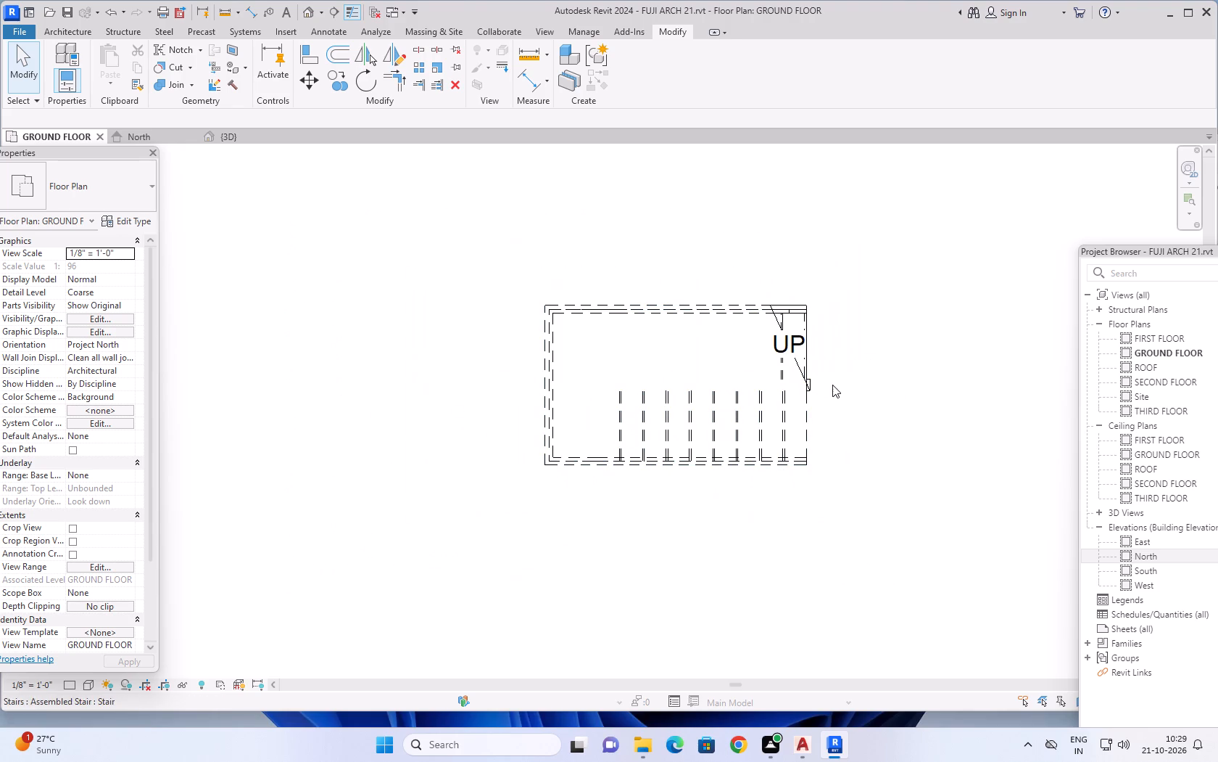
left_click(220, 137)
scroll(993, 418, "down", 1)
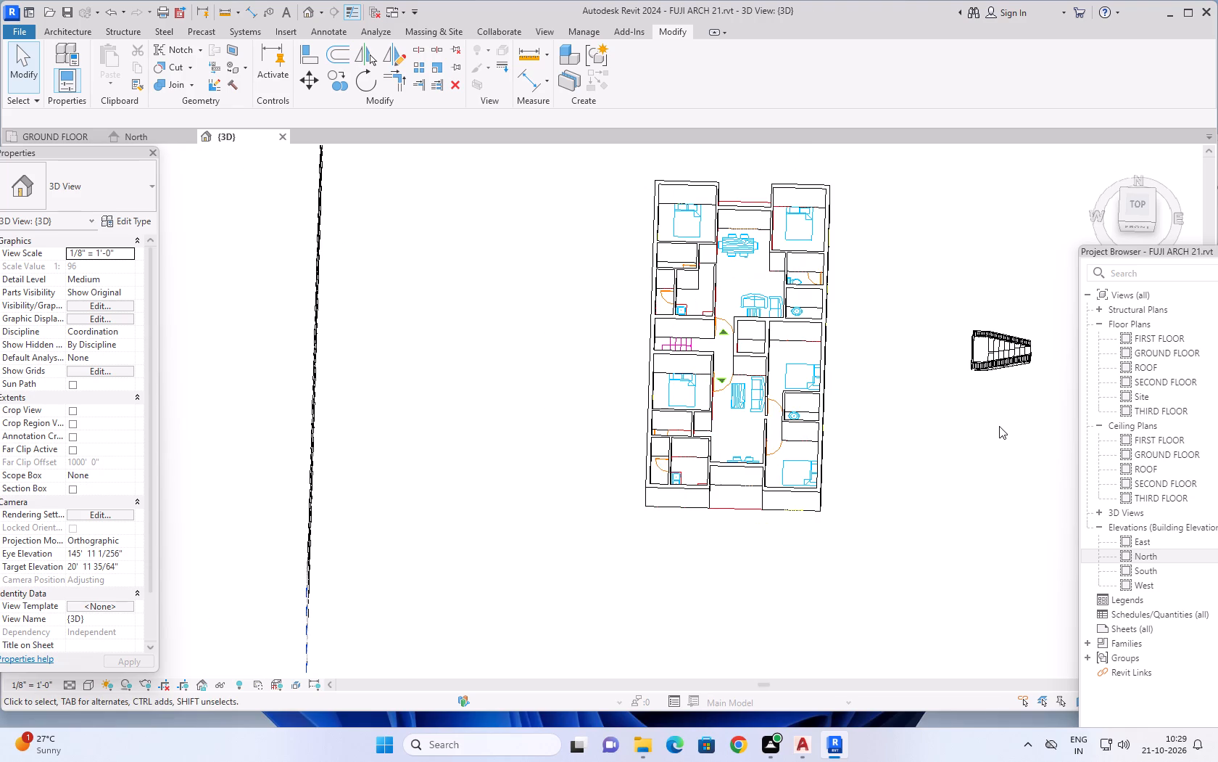
middle_click_drag(994, 413, 936, 425)
middle_click_drag(934, 423, 952, 348, "shift")
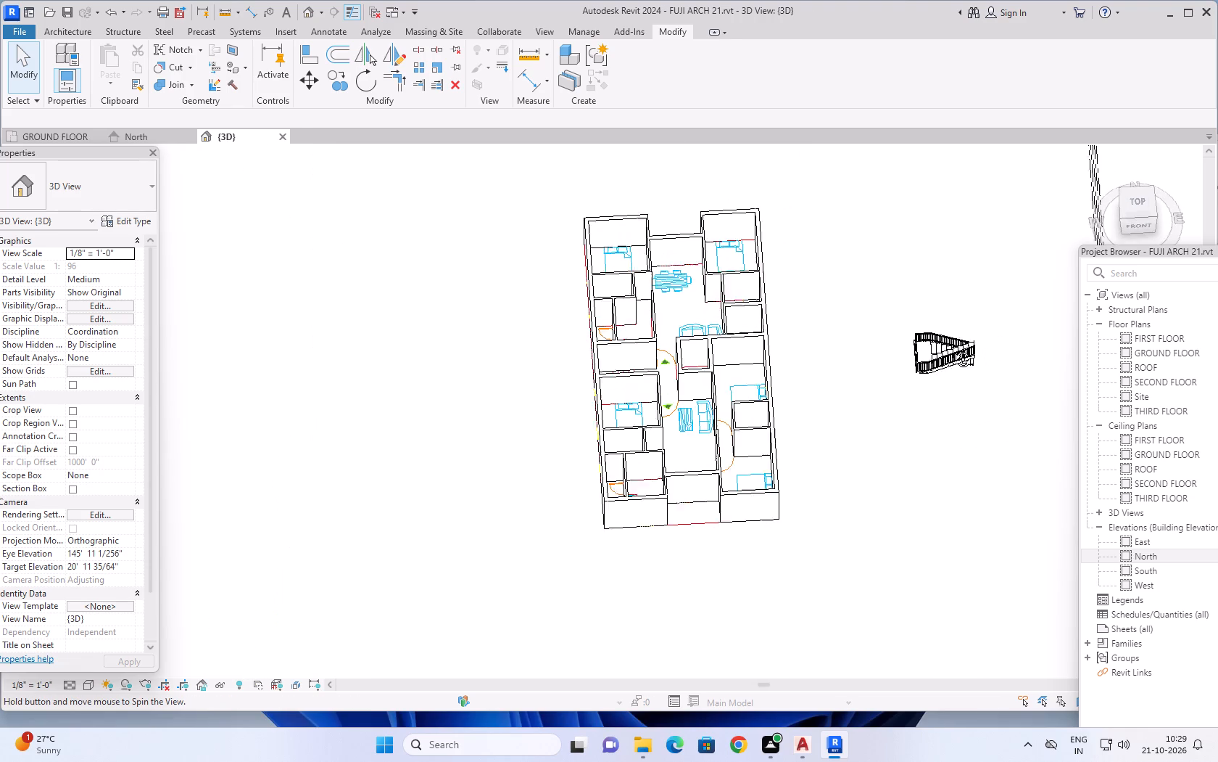
middle_click_drag(952, 348, 882, 321, "shift")
scroll(953, 501, "up", 9)
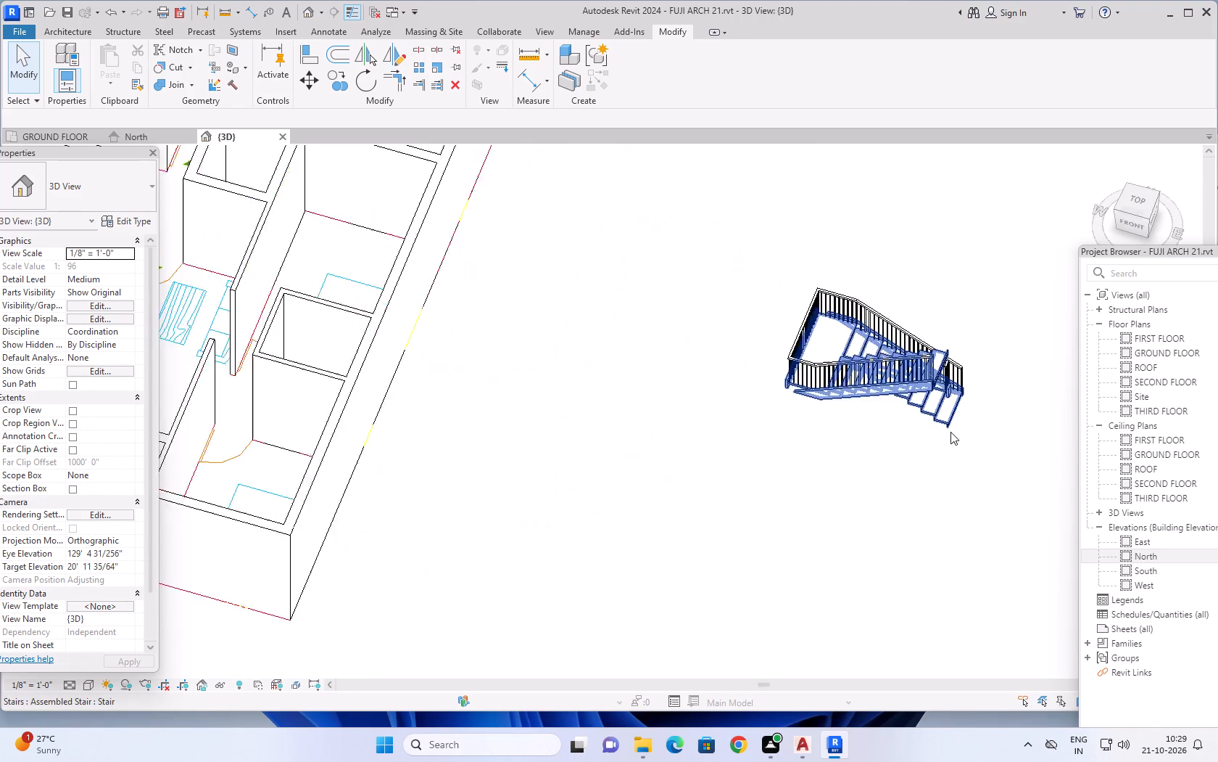
scroll(950, 432, "up", 1)
middle_click_drag(966, 437, 855, 492, "shift")
middle_click_drag(681, 554, 750, 459)
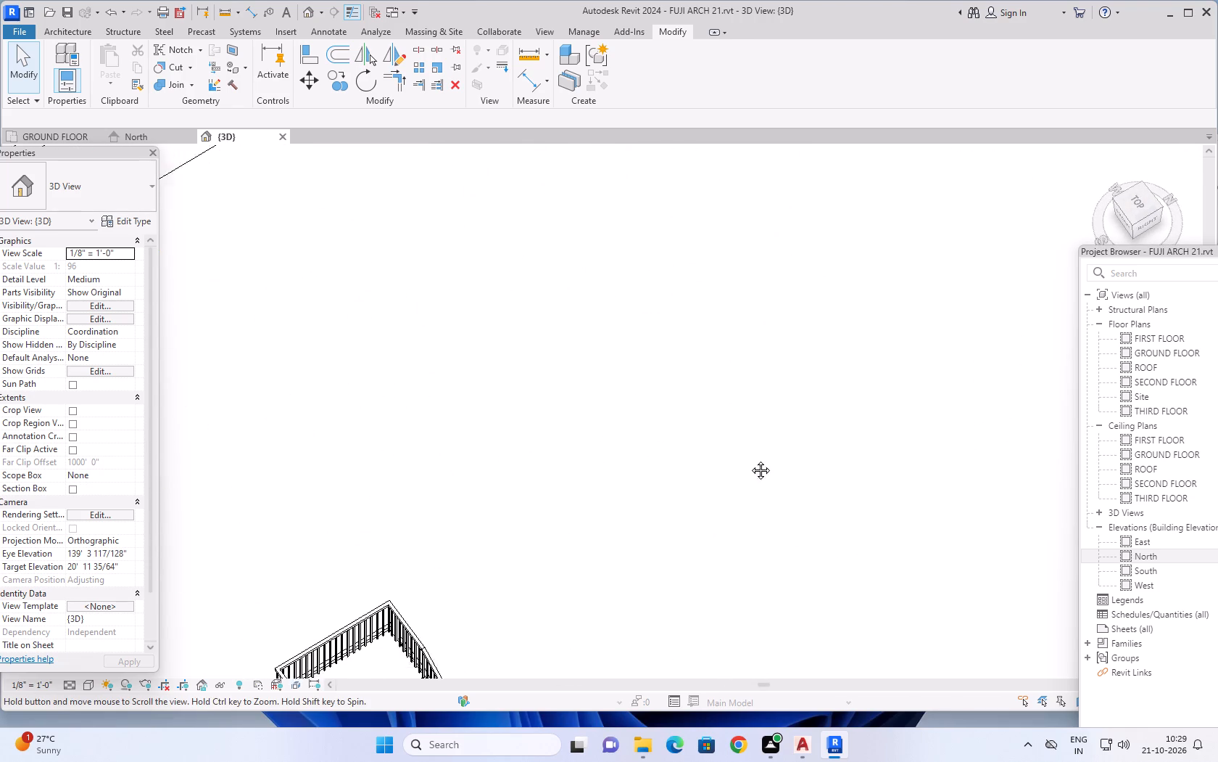
middle_click_drag(750, 459, 893, 266)
middle_click_drag(820, 502, 927, 435)
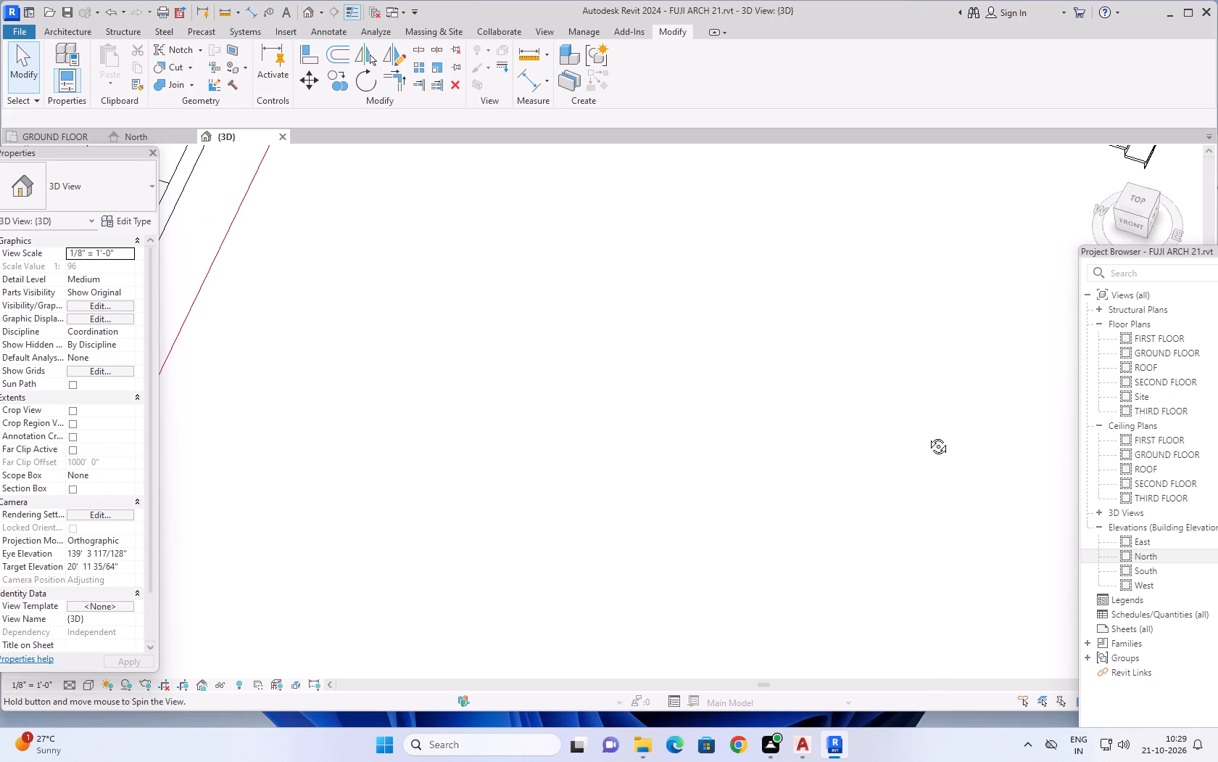
middle_click_drag(927, 435, 919, 447)
middle_click_drag(917, 337, 781, 548)
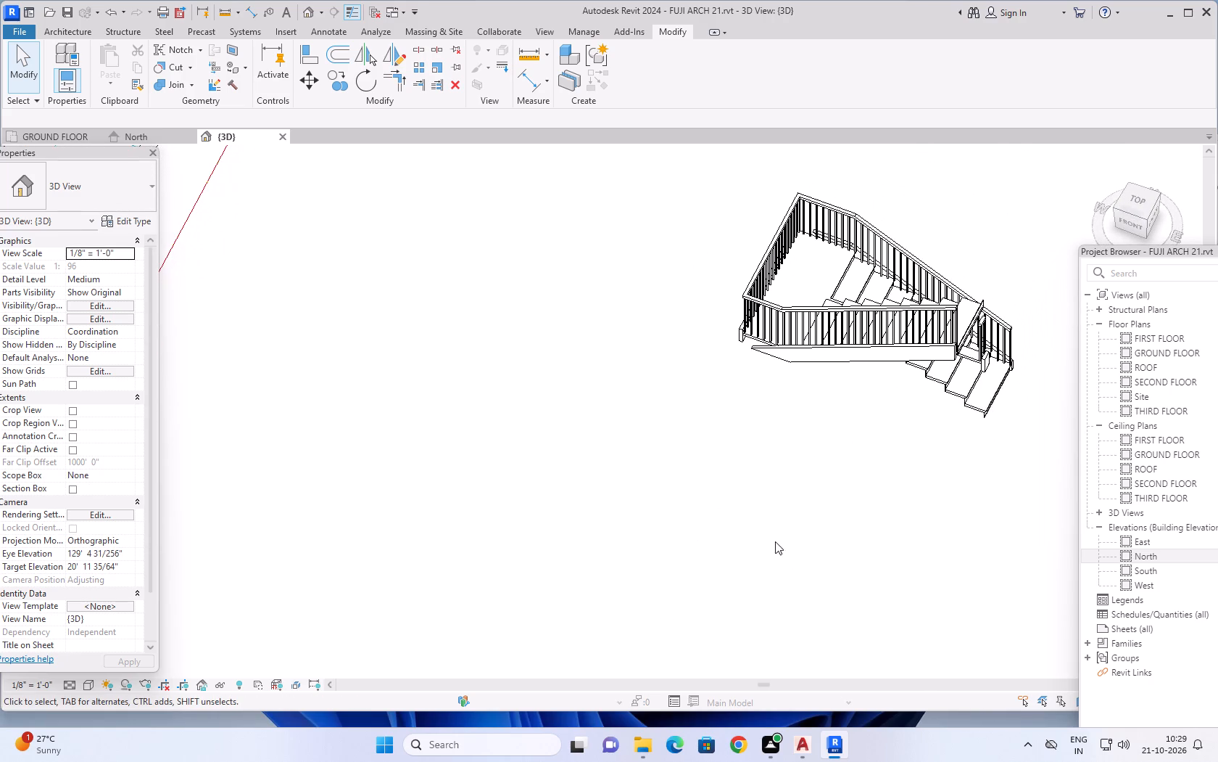
scroll(721, 405, "up", 6)
scroll(787, 348, "down", 4)
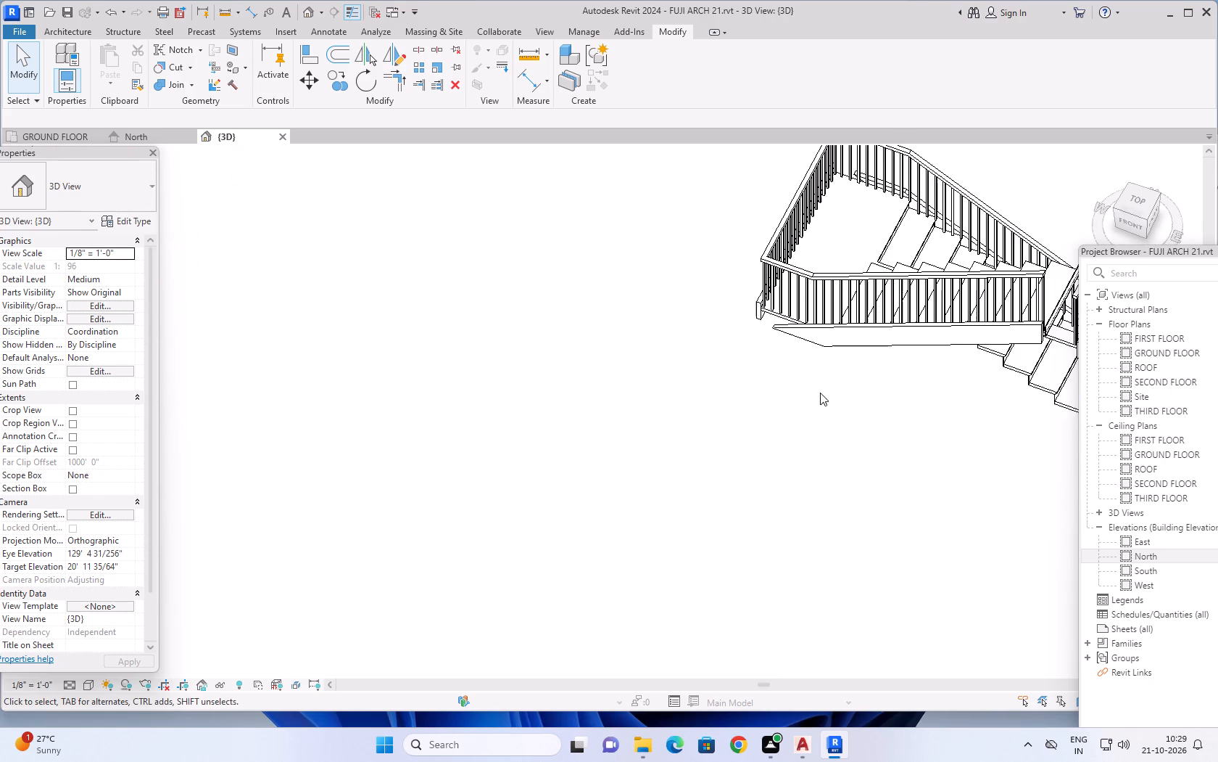
middle_click_drag(819, 394, 771, 432)
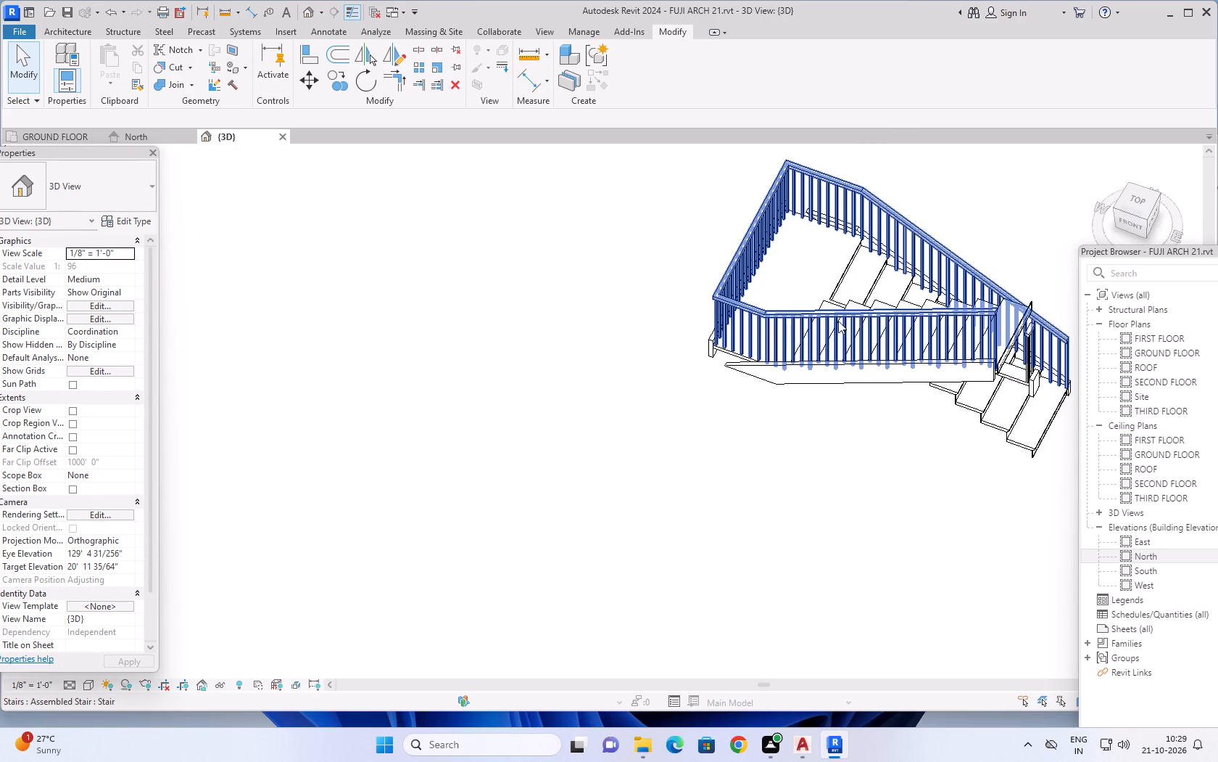
scroll(860, 361, "down", 2)
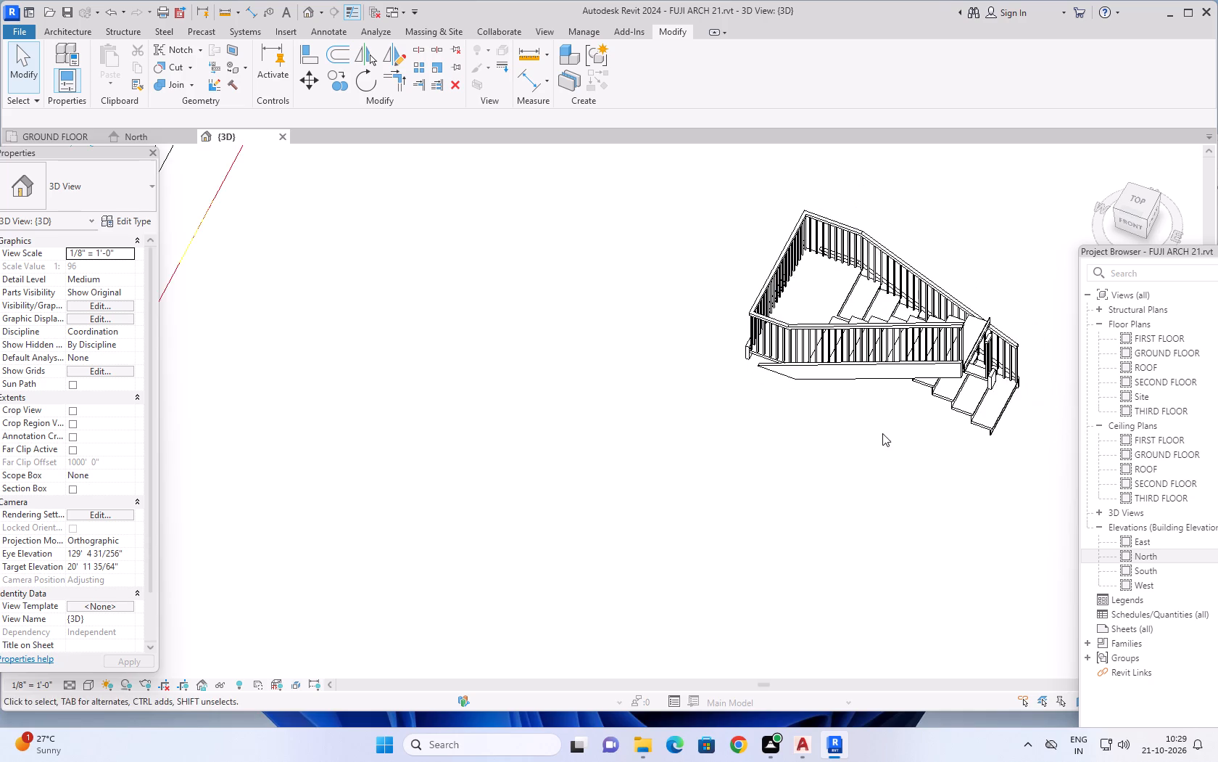
middle_click_drag(882, 433, 683, 456)
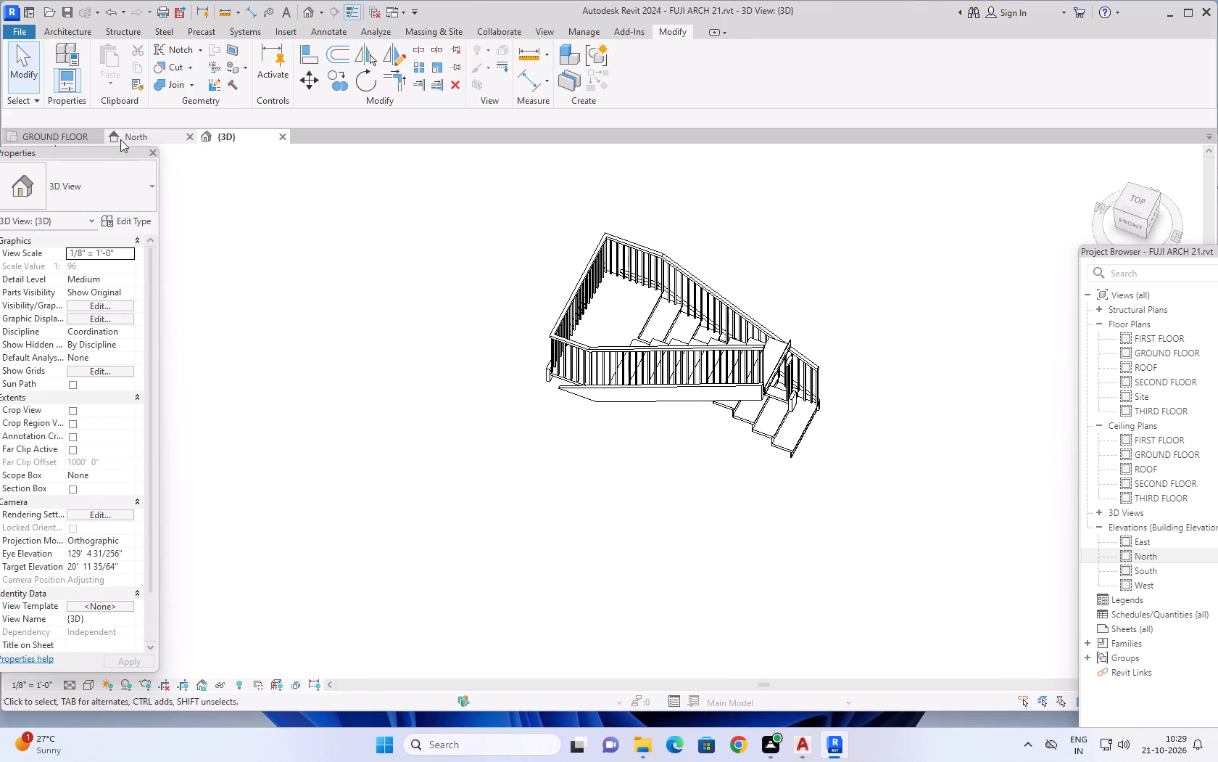
In the ground floor plan, change the stair's type to Cast-In-Place Stair: Monolithic Stair.
left_click(62, 134)
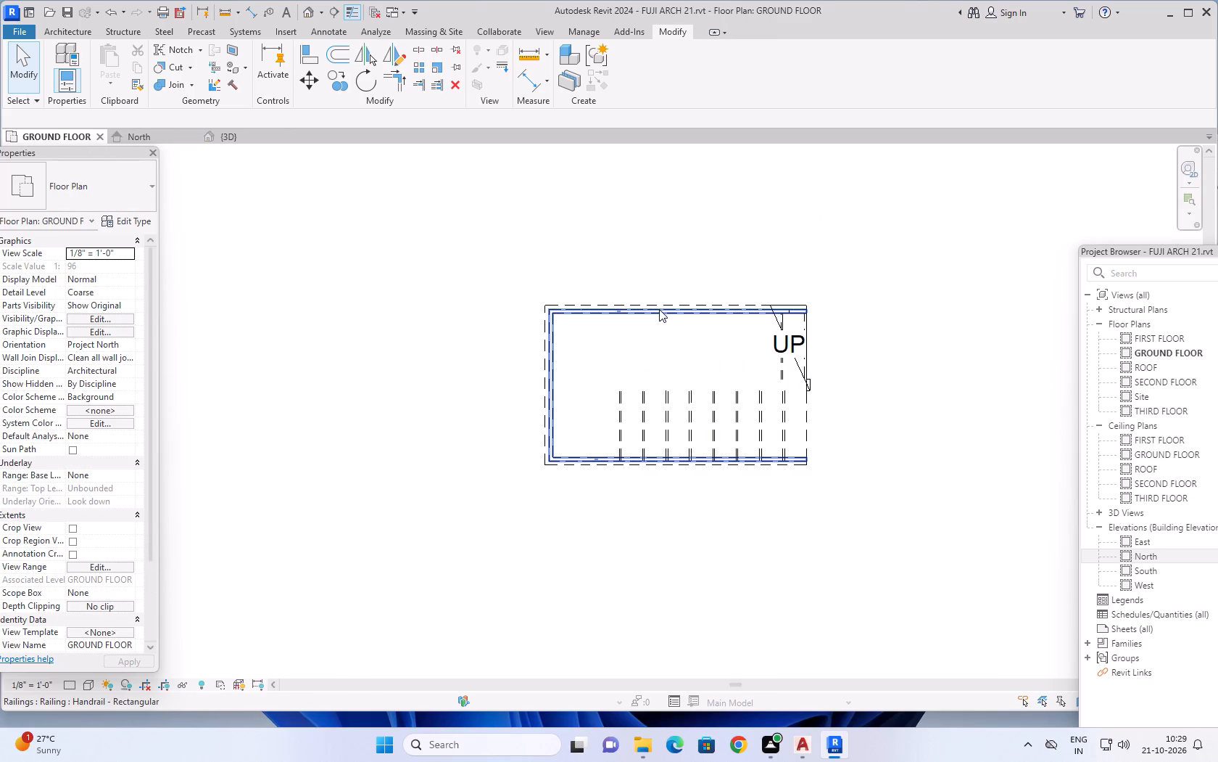
key("Escape")
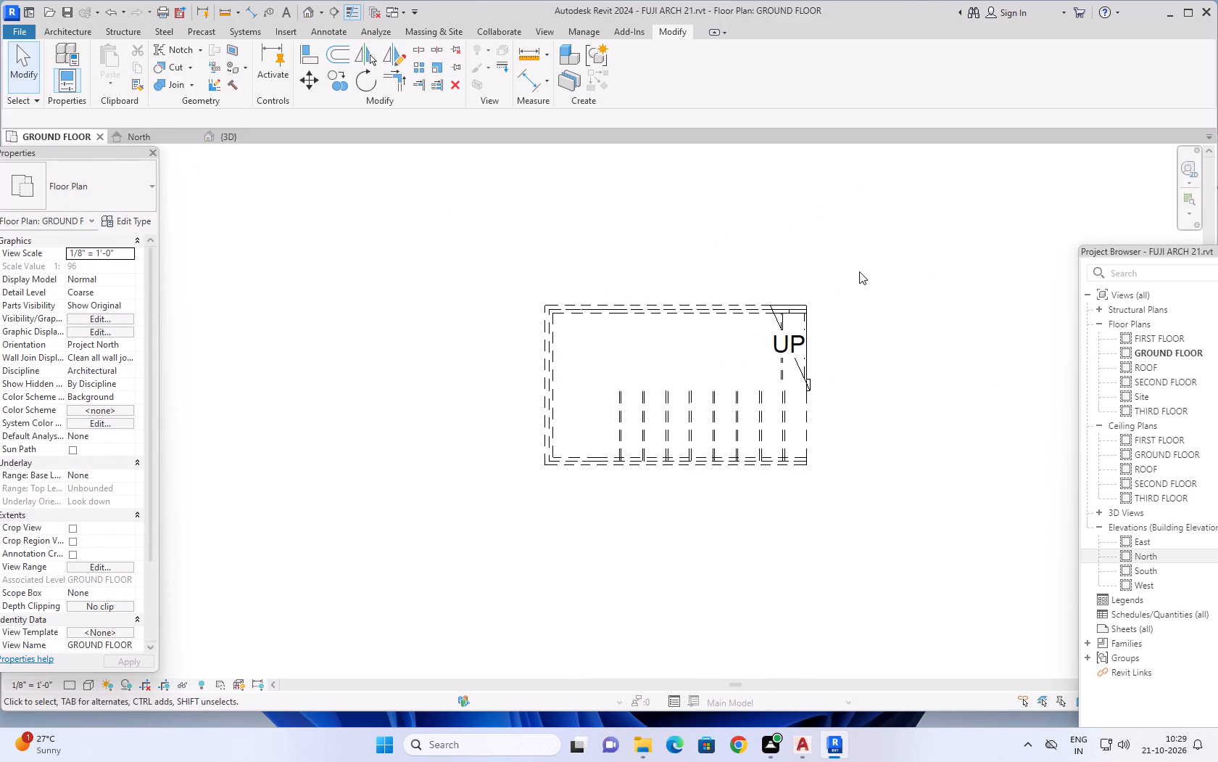
key("Escape")
left_click_drag(870, 261, 500, 520)
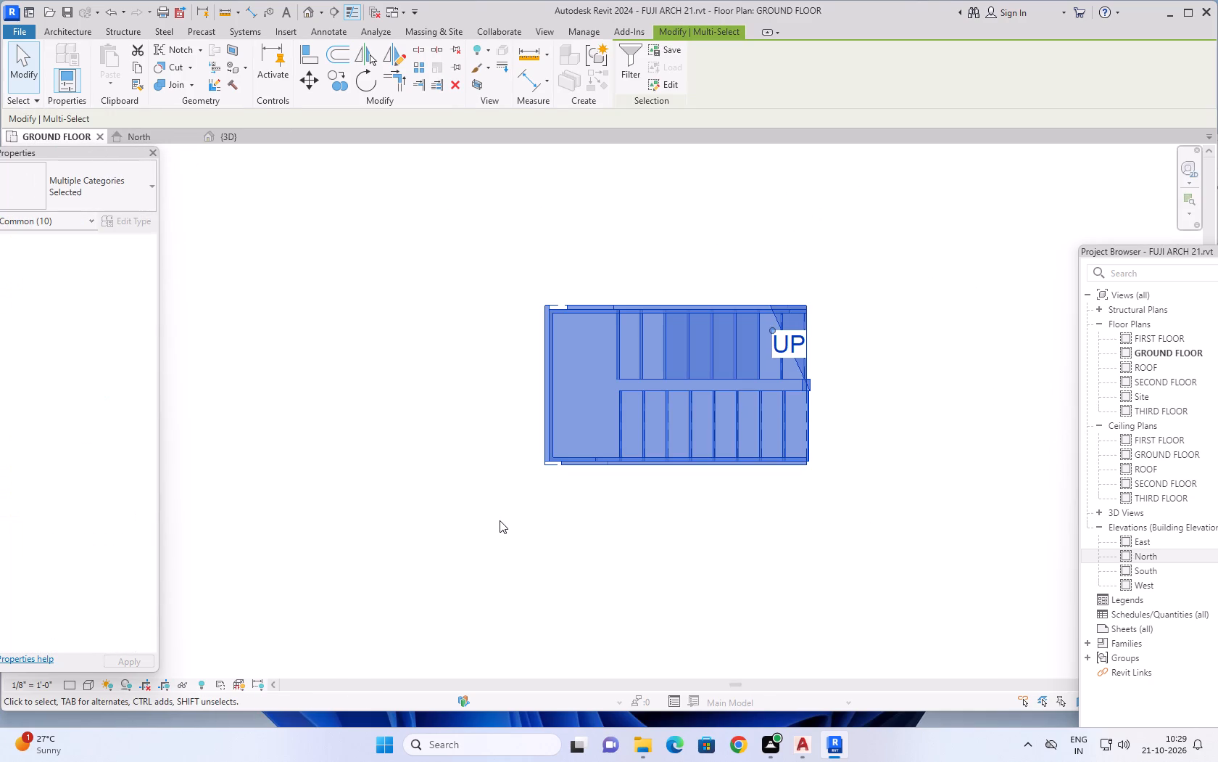
left_click(145, 184)
left_click(147, 189)
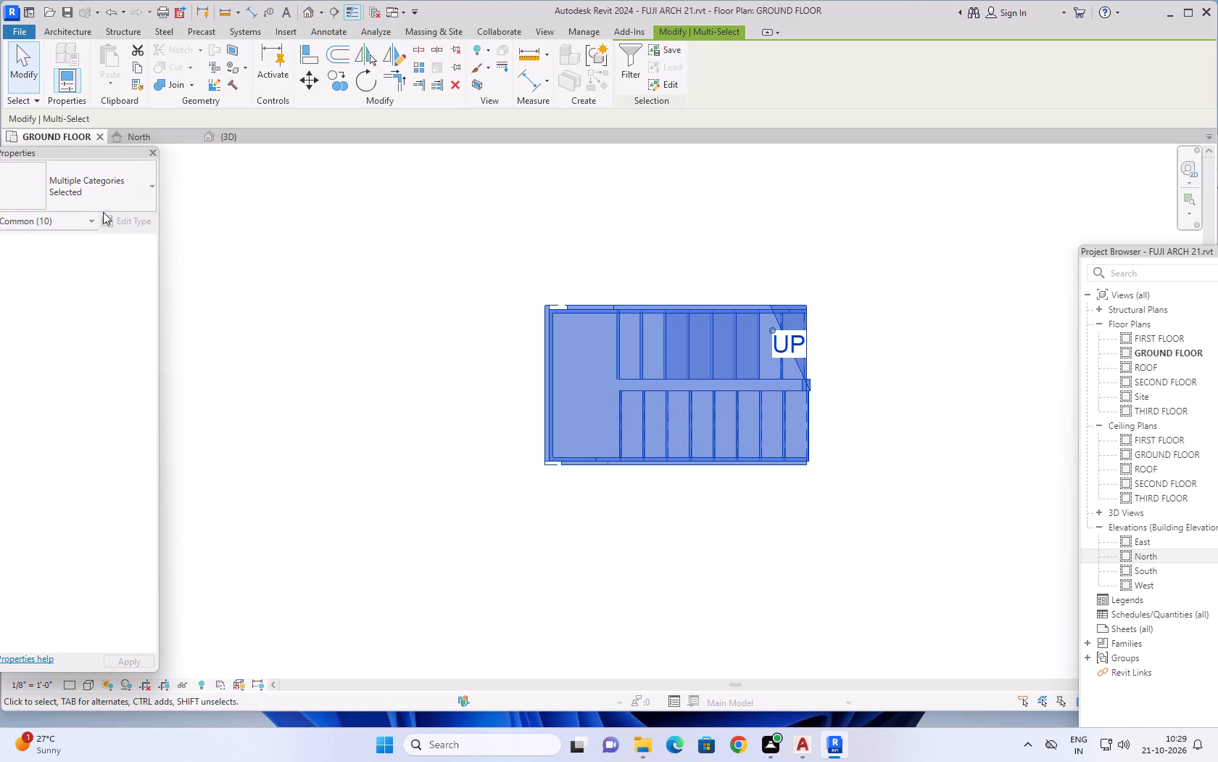
left_click(94, 221)
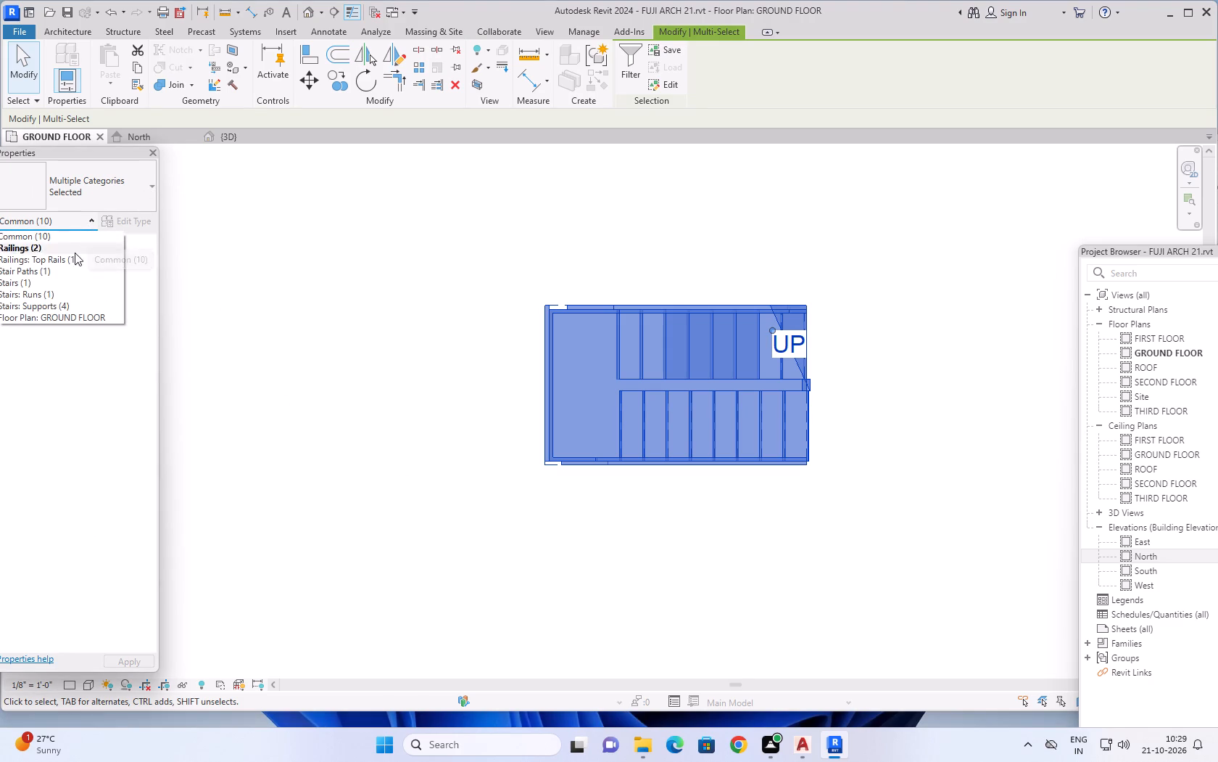
left_click(70, 279)
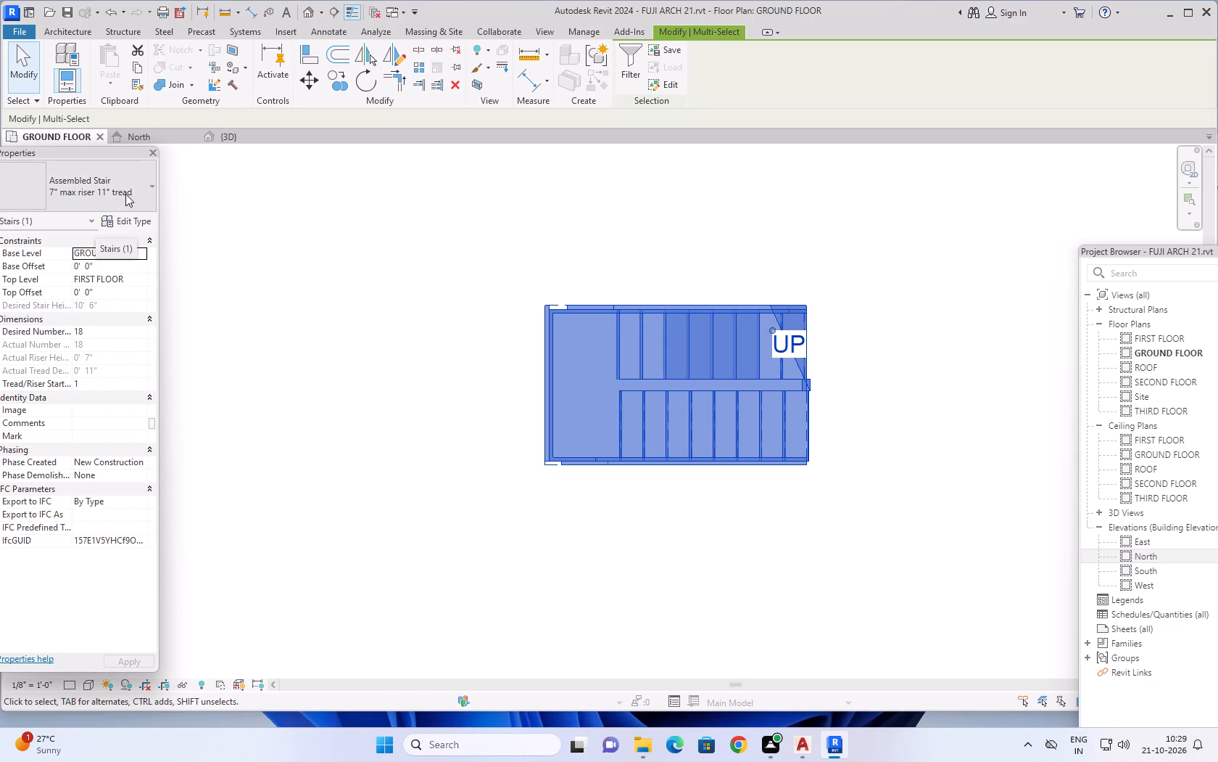
left_click(141, 185)
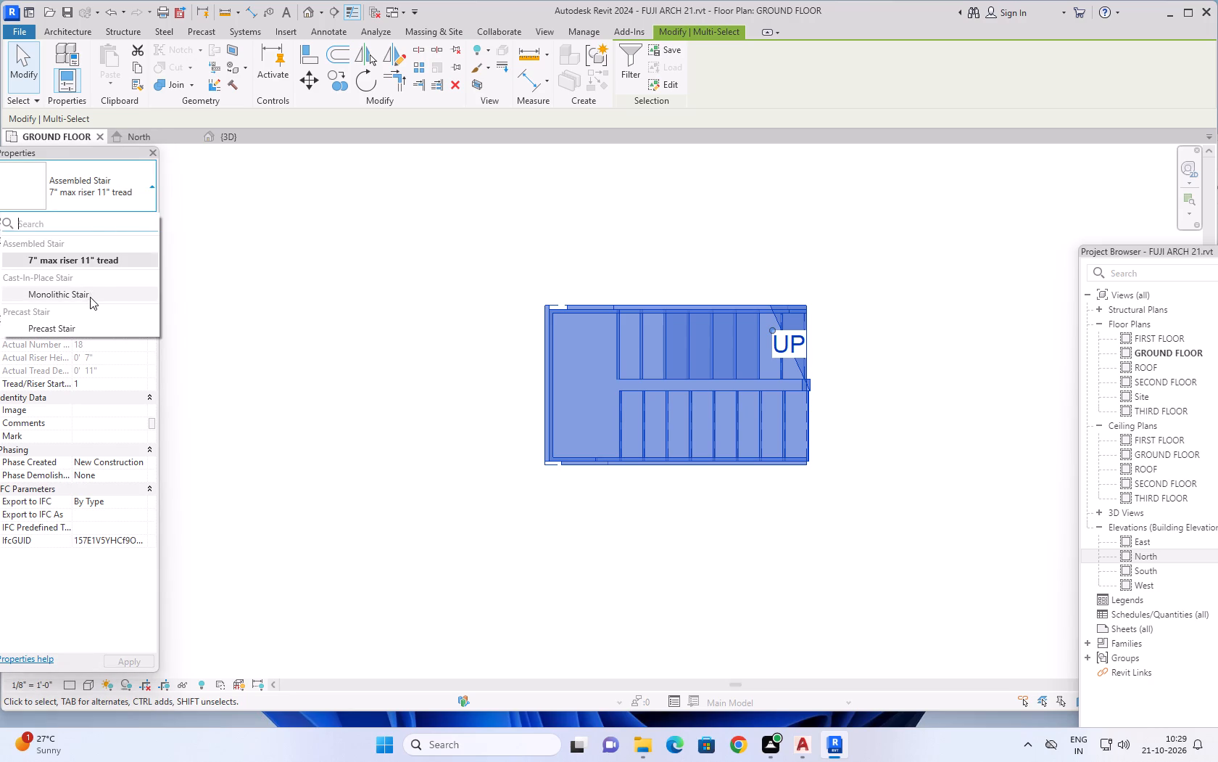
left_click(90, 297)
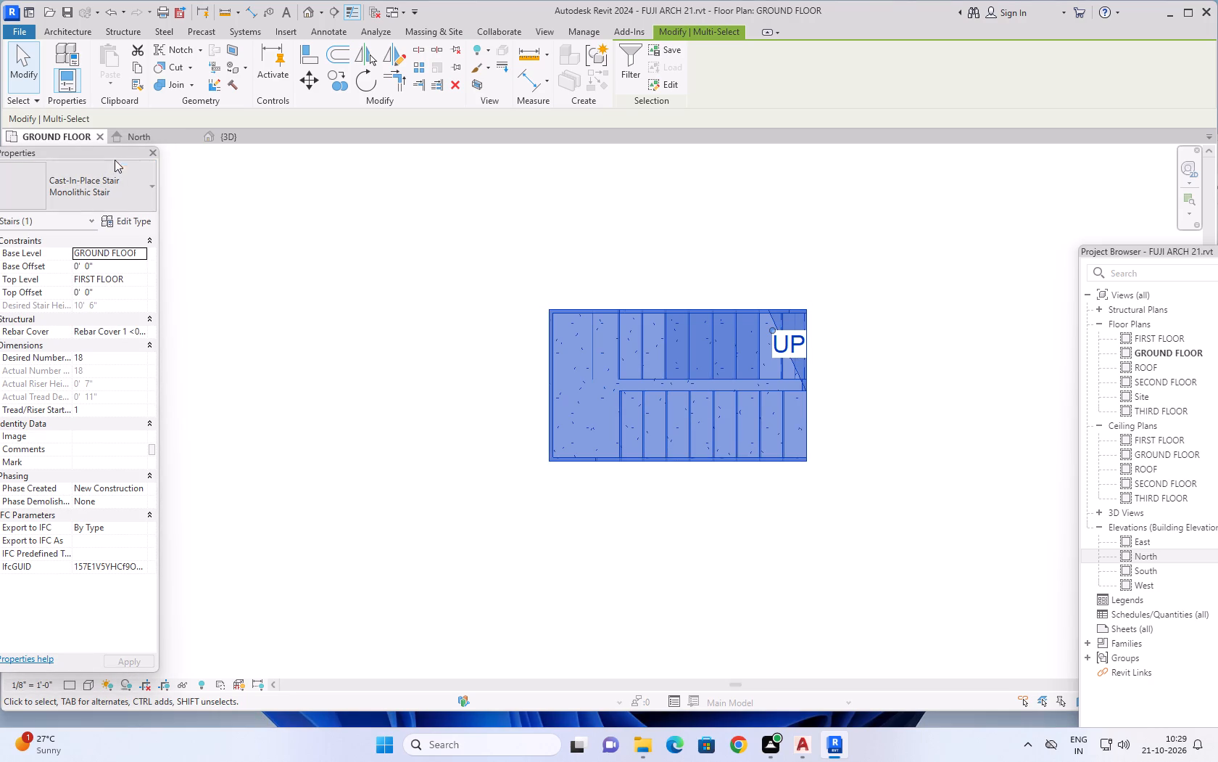
left_click(138, 177)
scroll(105, 293, "down", 8)
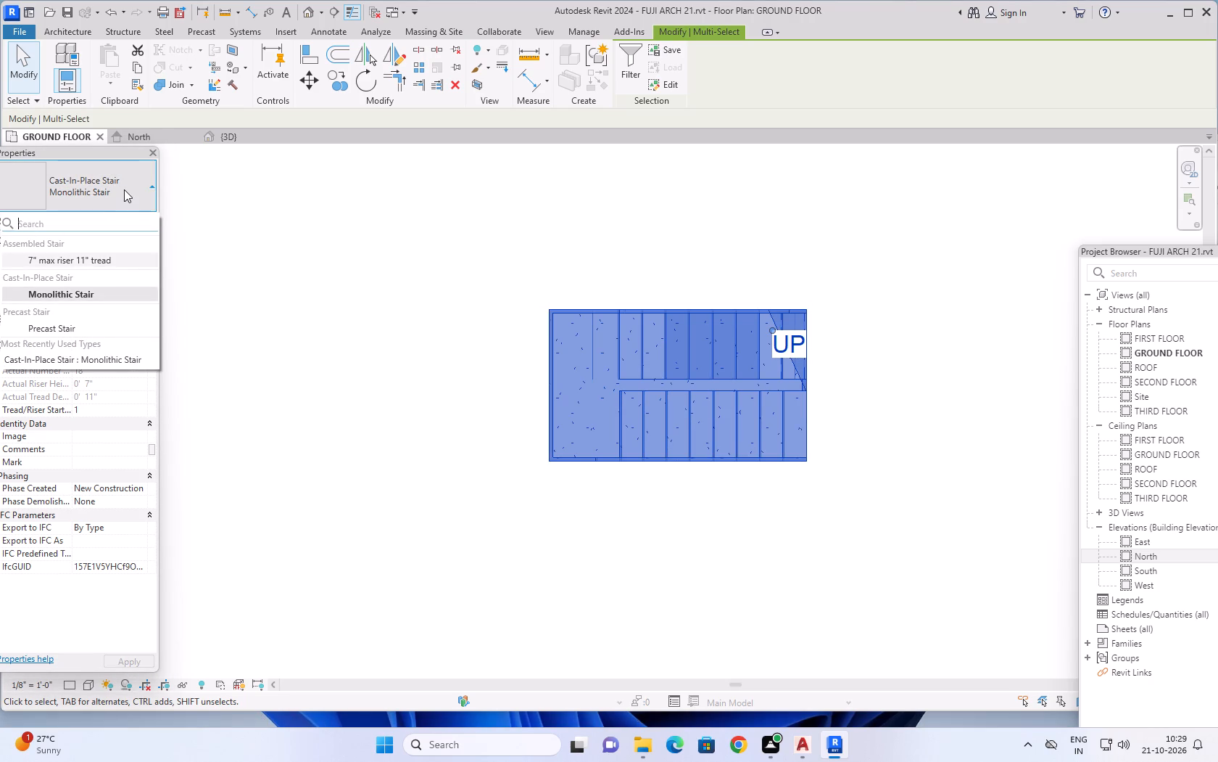
left_click(124, 189)
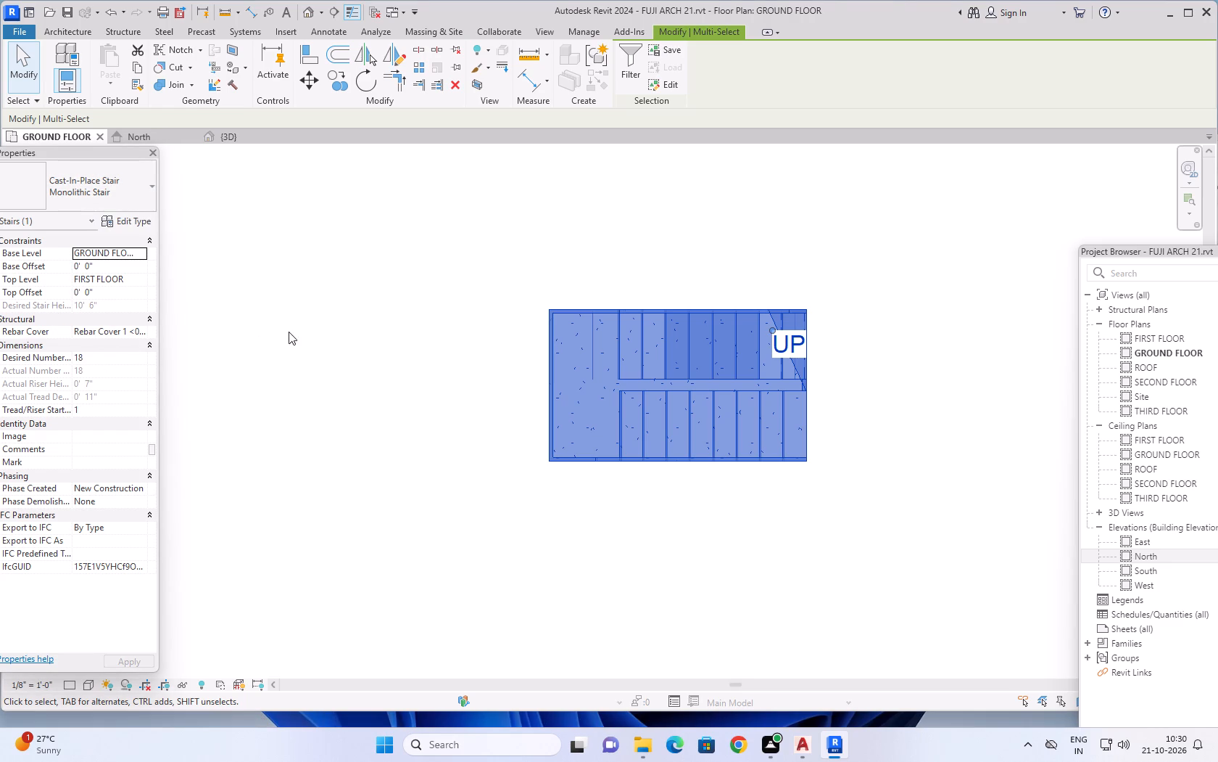
left_click(531, 248)
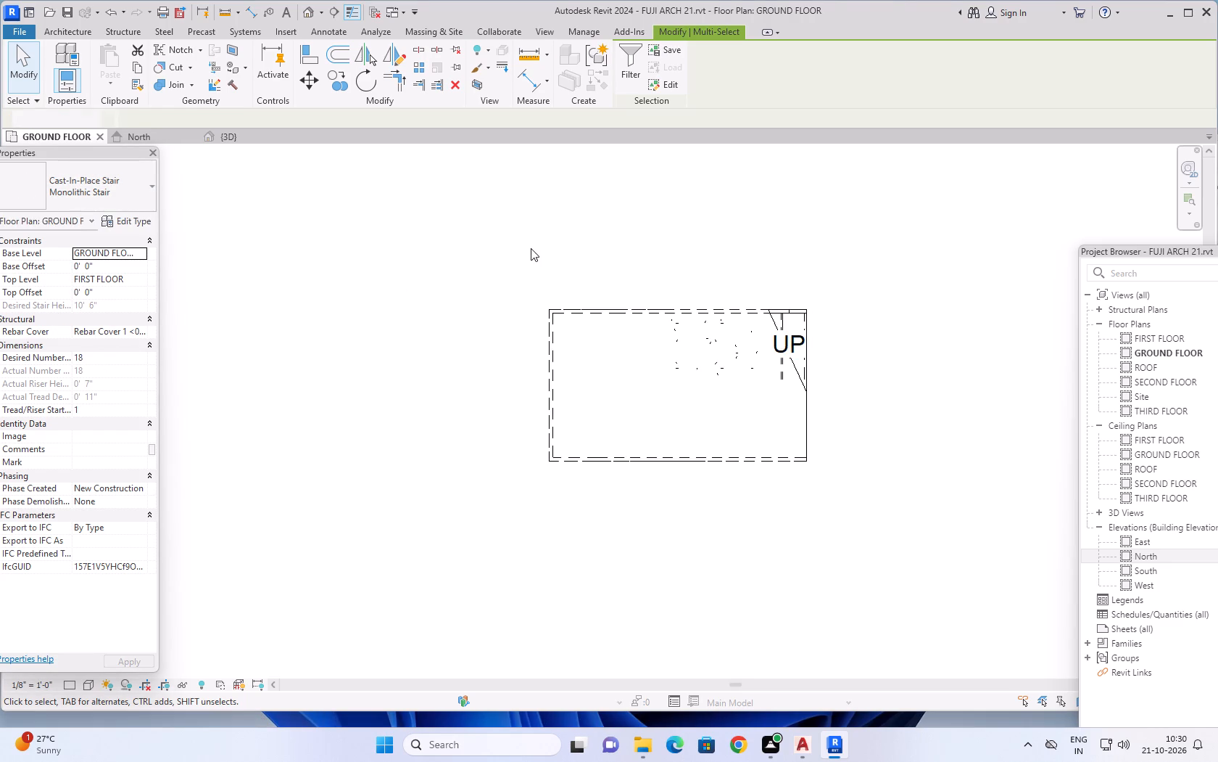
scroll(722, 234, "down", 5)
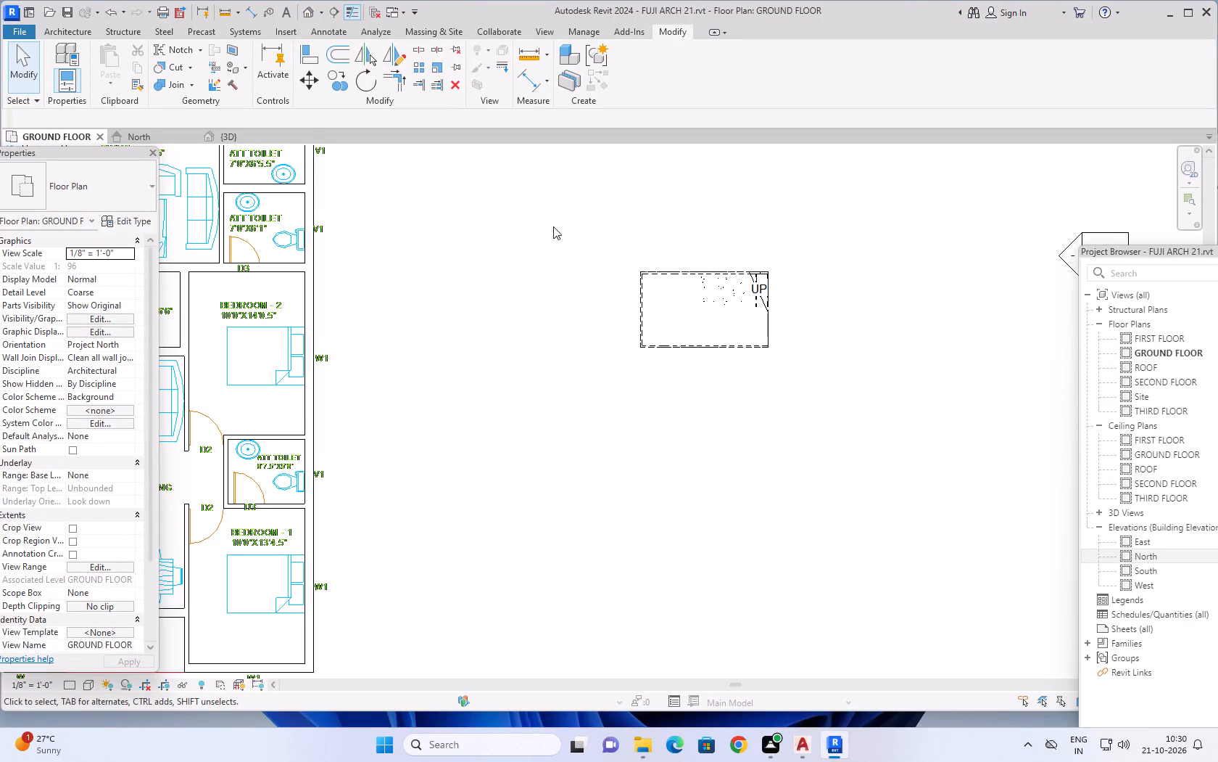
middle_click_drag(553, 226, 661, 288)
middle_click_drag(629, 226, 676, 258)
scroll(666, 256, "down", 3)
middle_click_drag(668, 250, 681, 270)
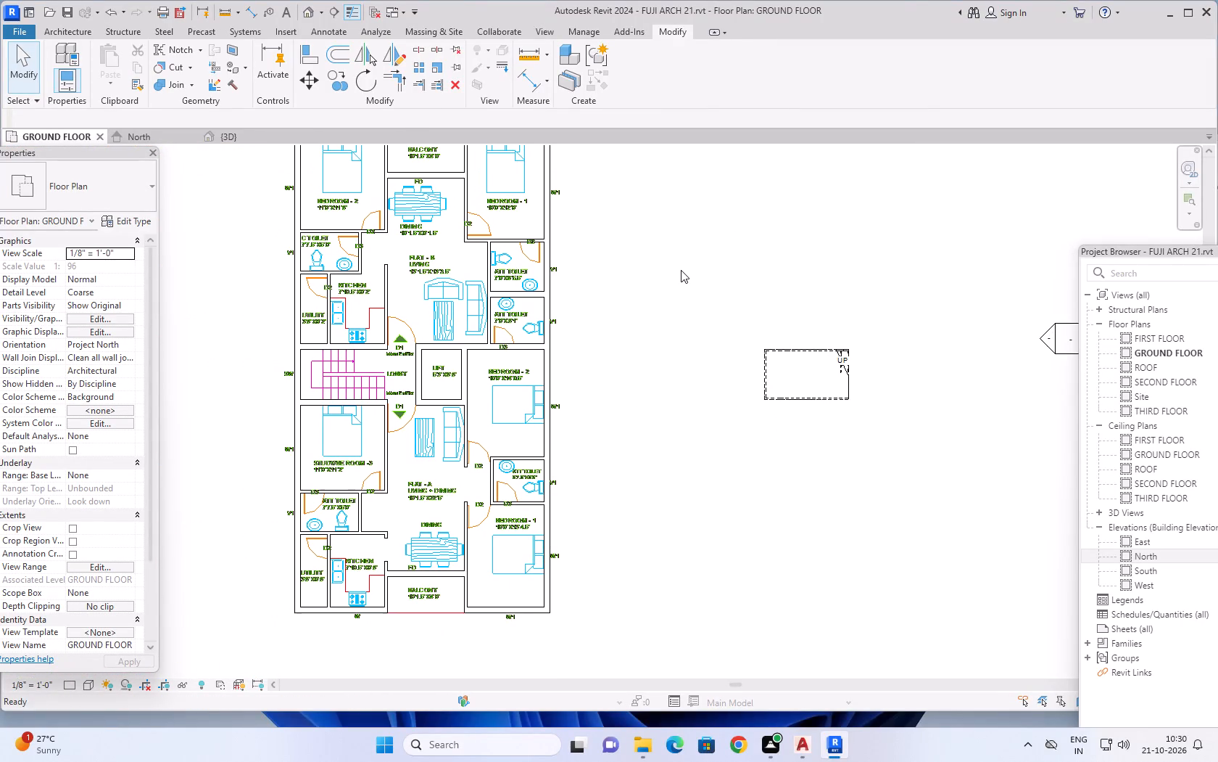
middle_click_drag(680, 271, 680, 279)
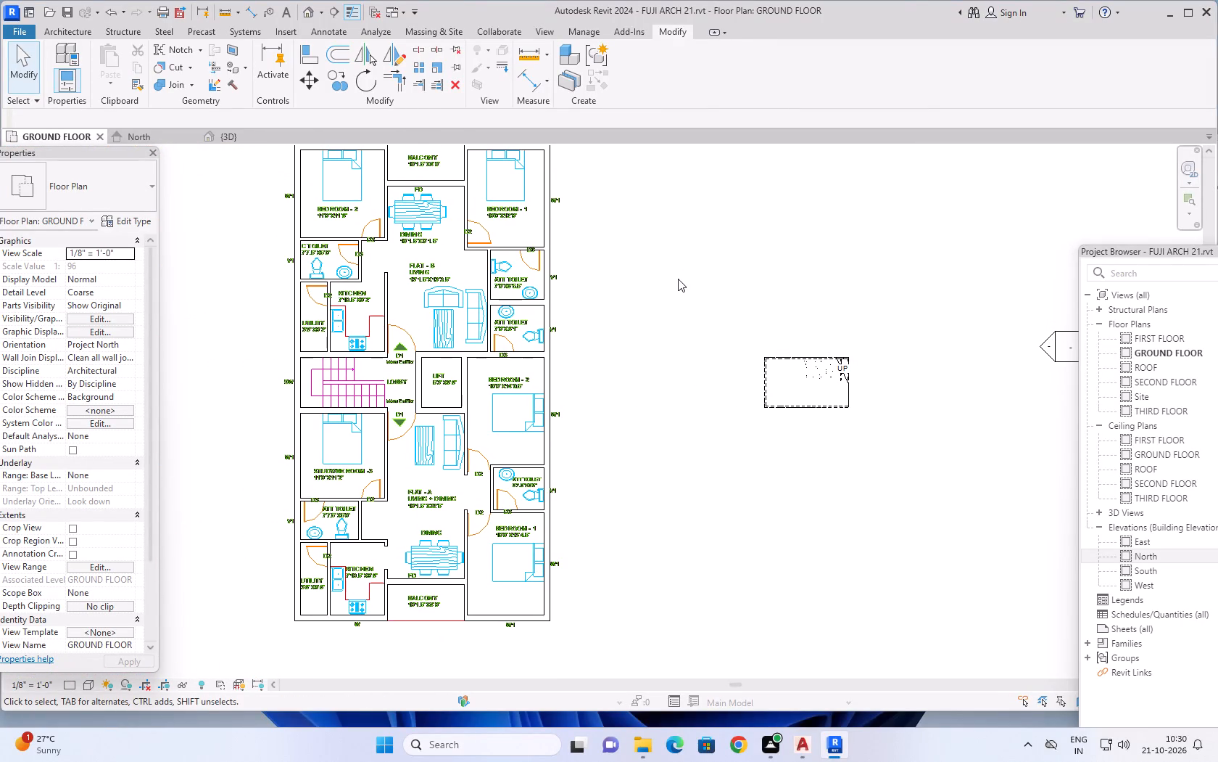
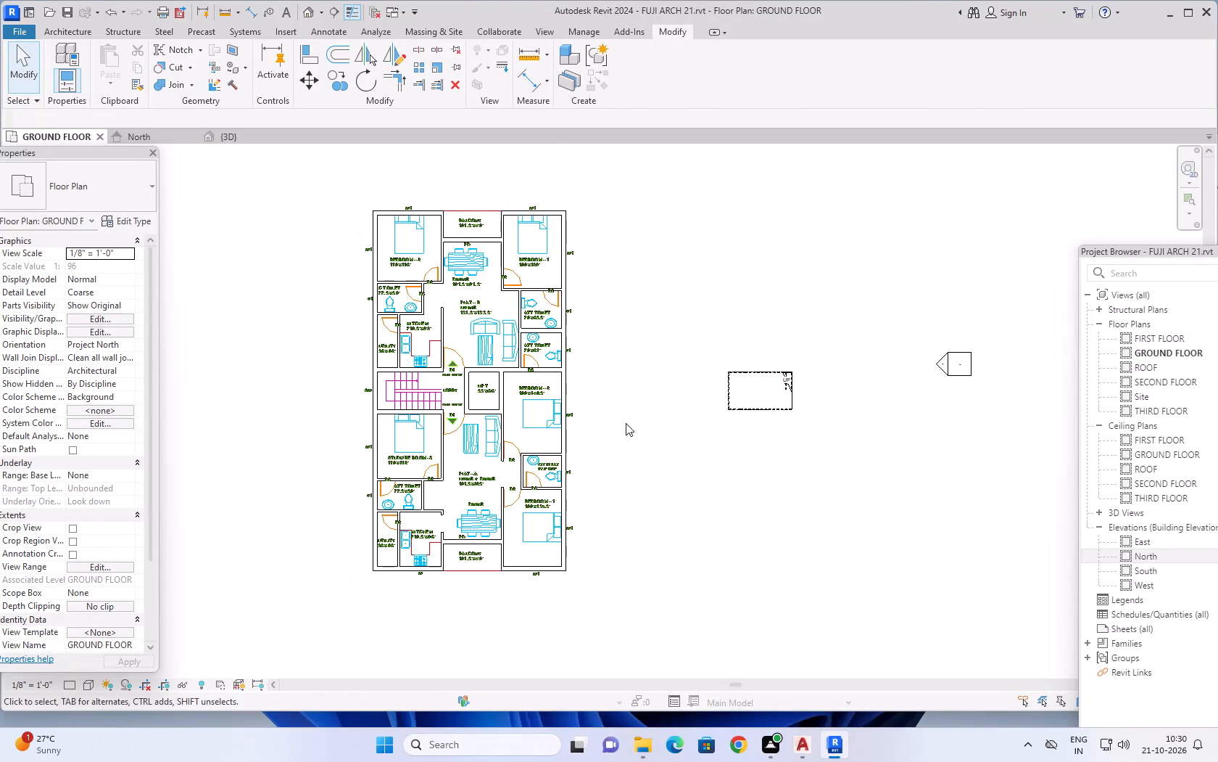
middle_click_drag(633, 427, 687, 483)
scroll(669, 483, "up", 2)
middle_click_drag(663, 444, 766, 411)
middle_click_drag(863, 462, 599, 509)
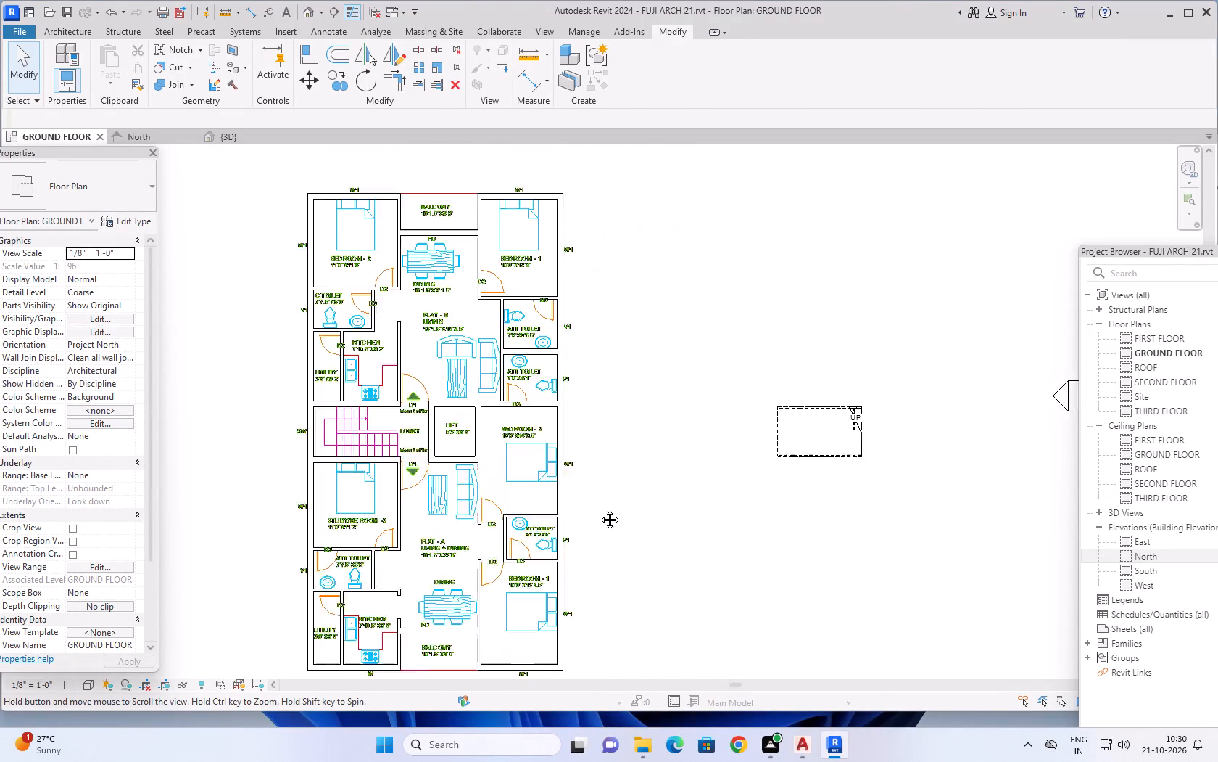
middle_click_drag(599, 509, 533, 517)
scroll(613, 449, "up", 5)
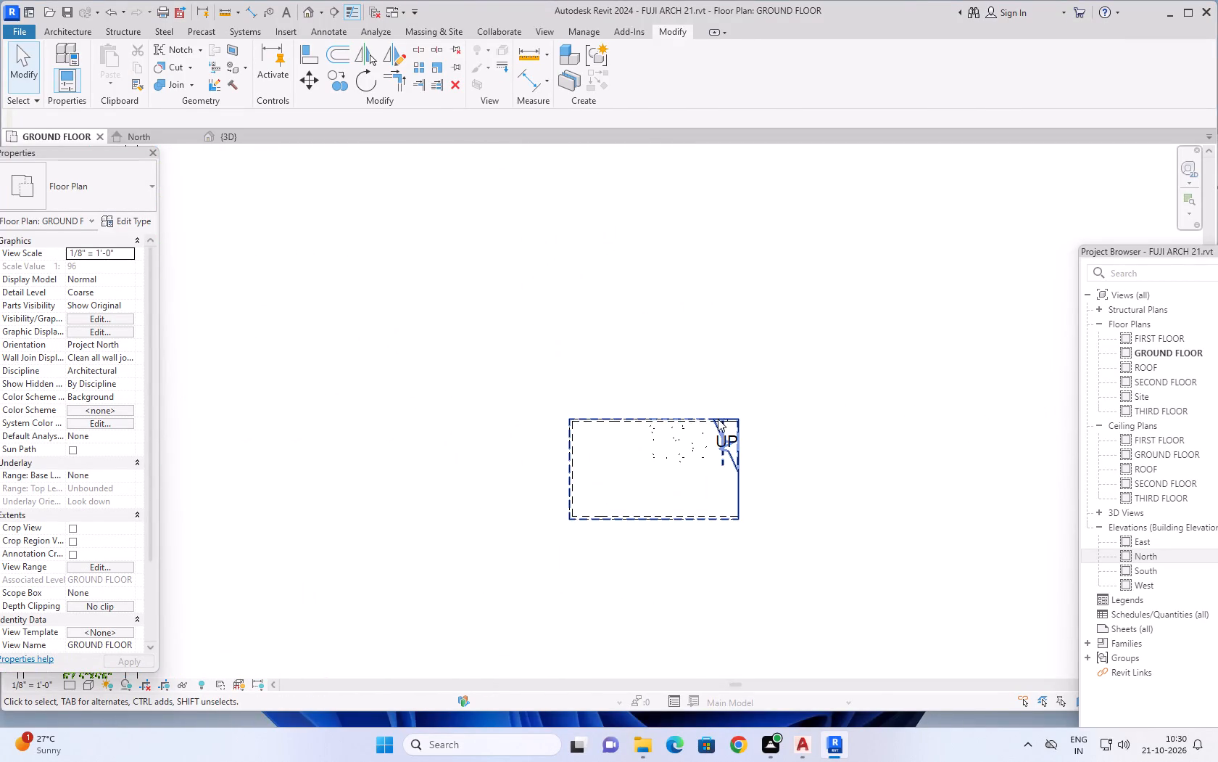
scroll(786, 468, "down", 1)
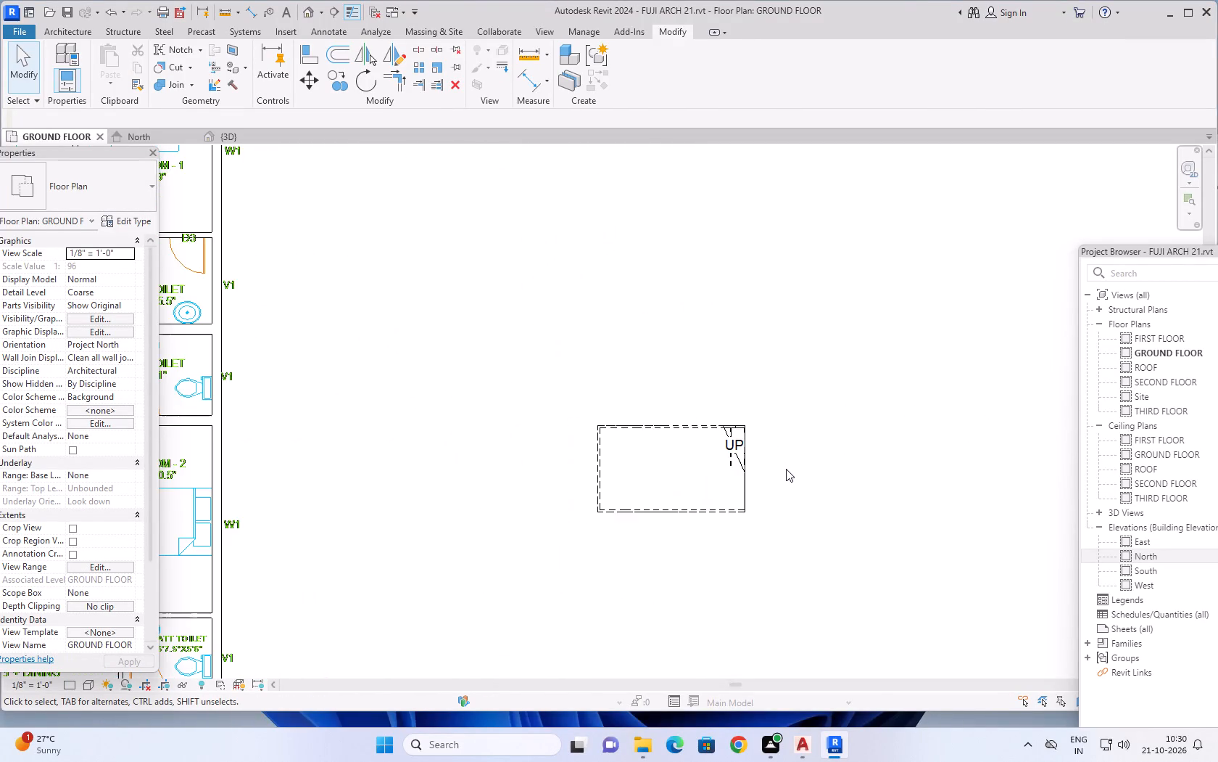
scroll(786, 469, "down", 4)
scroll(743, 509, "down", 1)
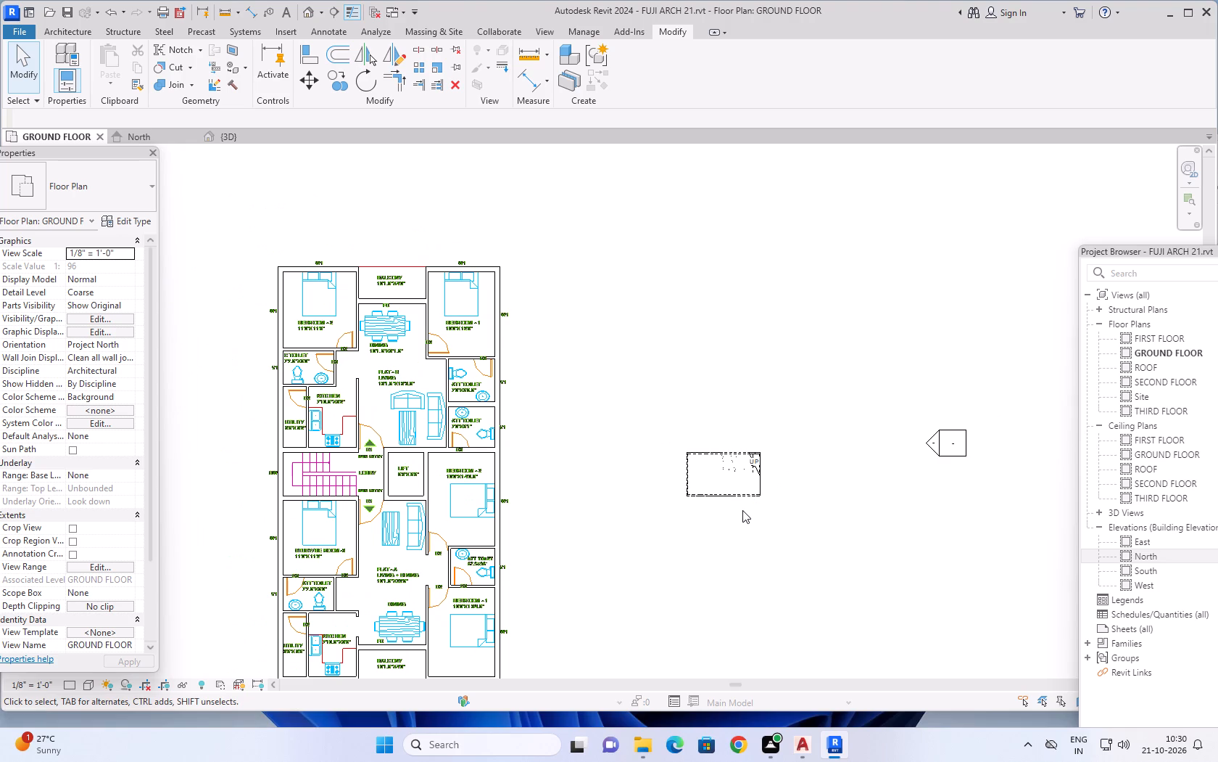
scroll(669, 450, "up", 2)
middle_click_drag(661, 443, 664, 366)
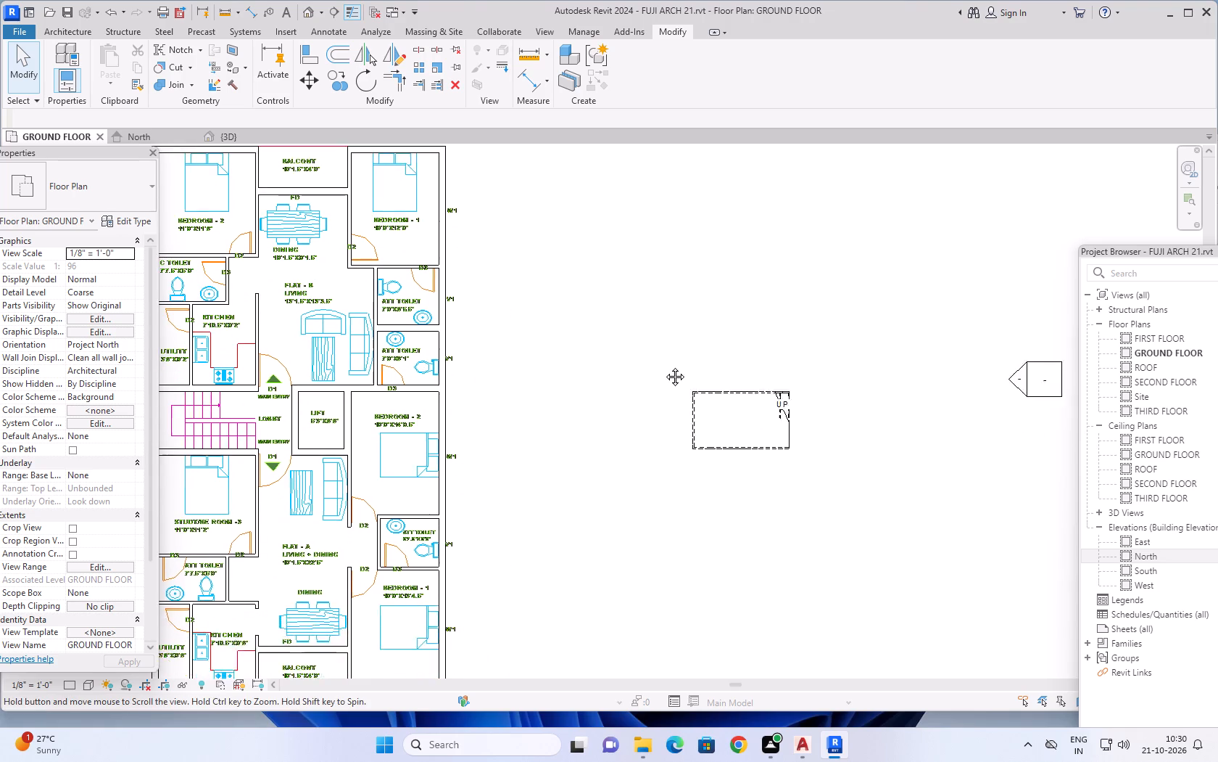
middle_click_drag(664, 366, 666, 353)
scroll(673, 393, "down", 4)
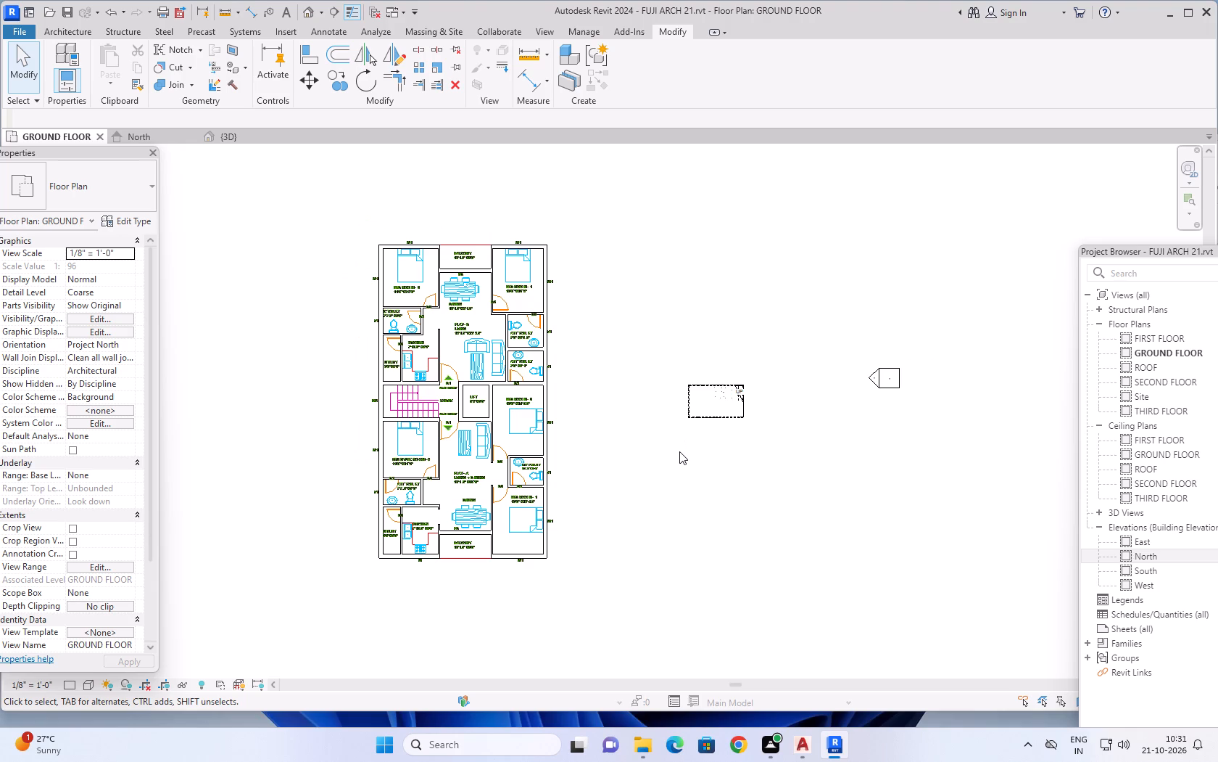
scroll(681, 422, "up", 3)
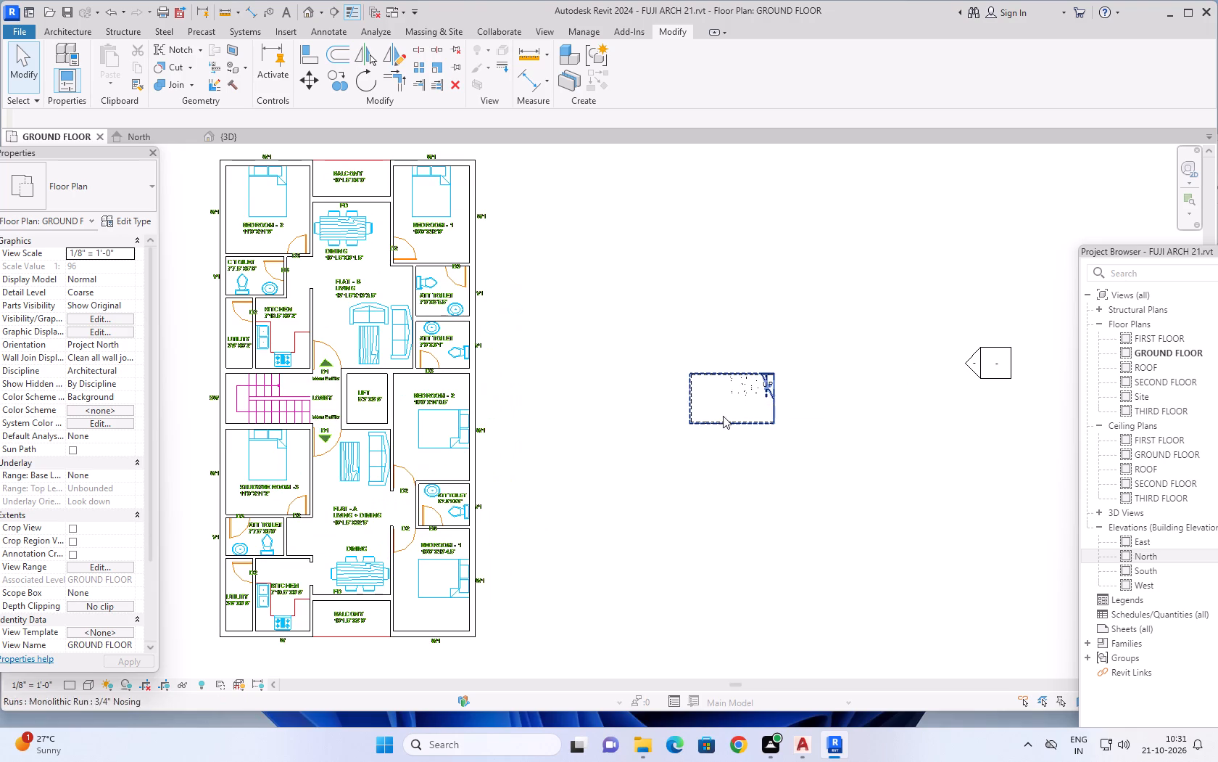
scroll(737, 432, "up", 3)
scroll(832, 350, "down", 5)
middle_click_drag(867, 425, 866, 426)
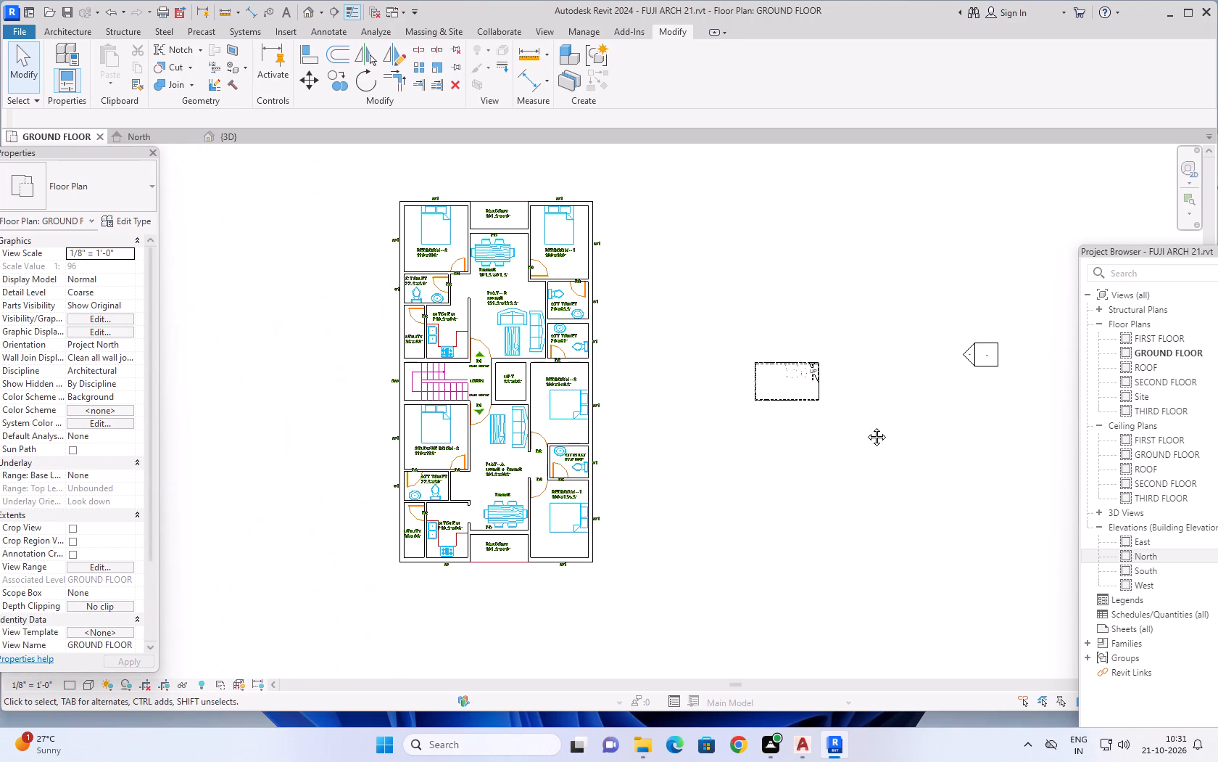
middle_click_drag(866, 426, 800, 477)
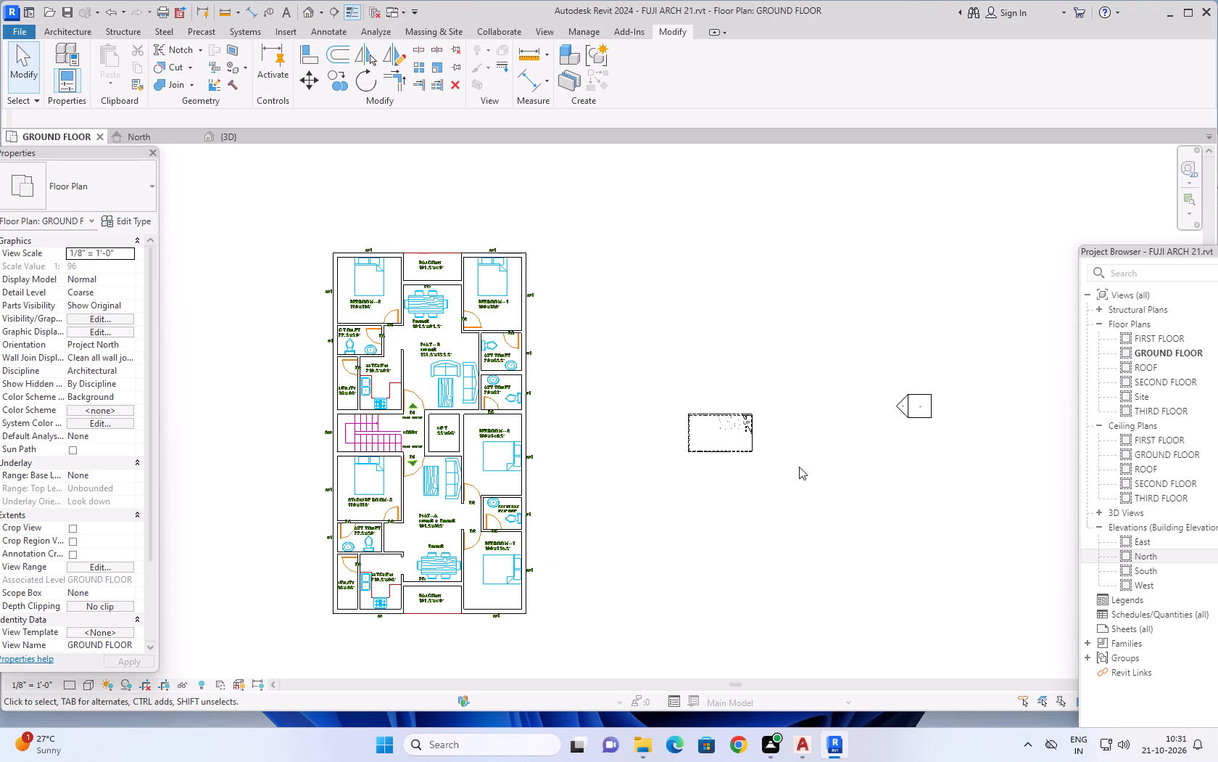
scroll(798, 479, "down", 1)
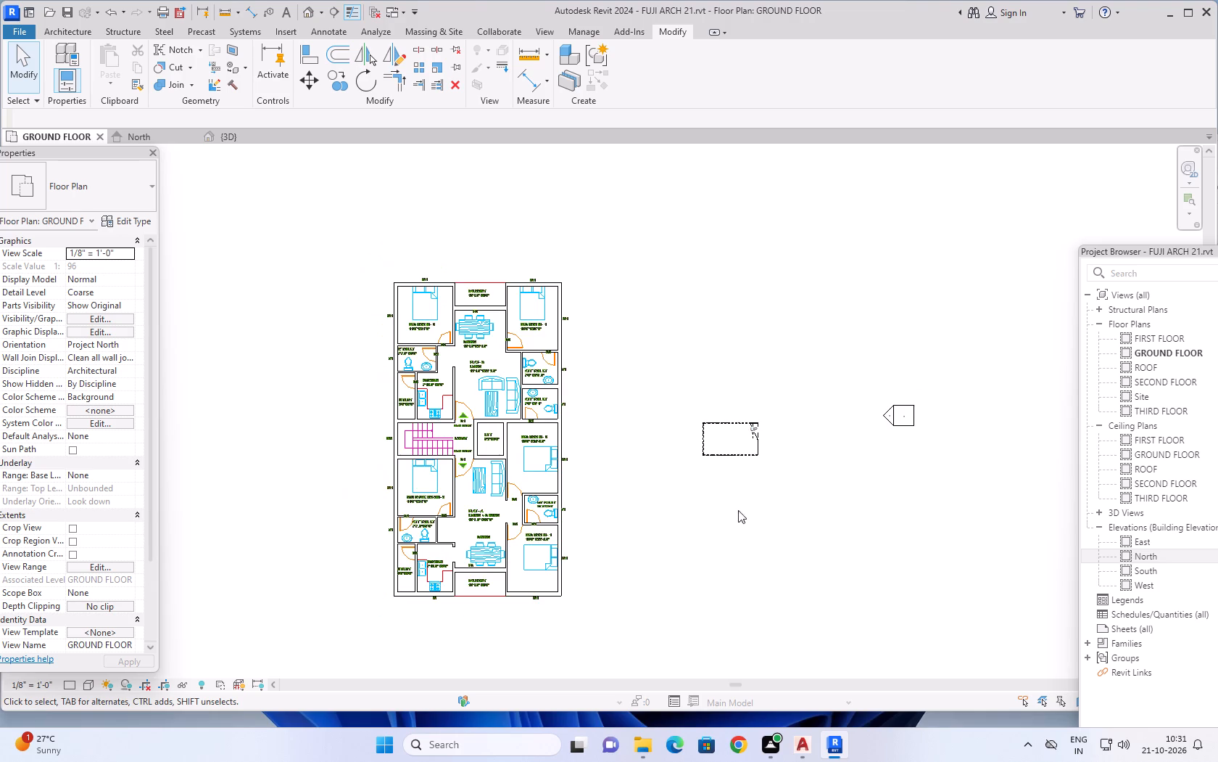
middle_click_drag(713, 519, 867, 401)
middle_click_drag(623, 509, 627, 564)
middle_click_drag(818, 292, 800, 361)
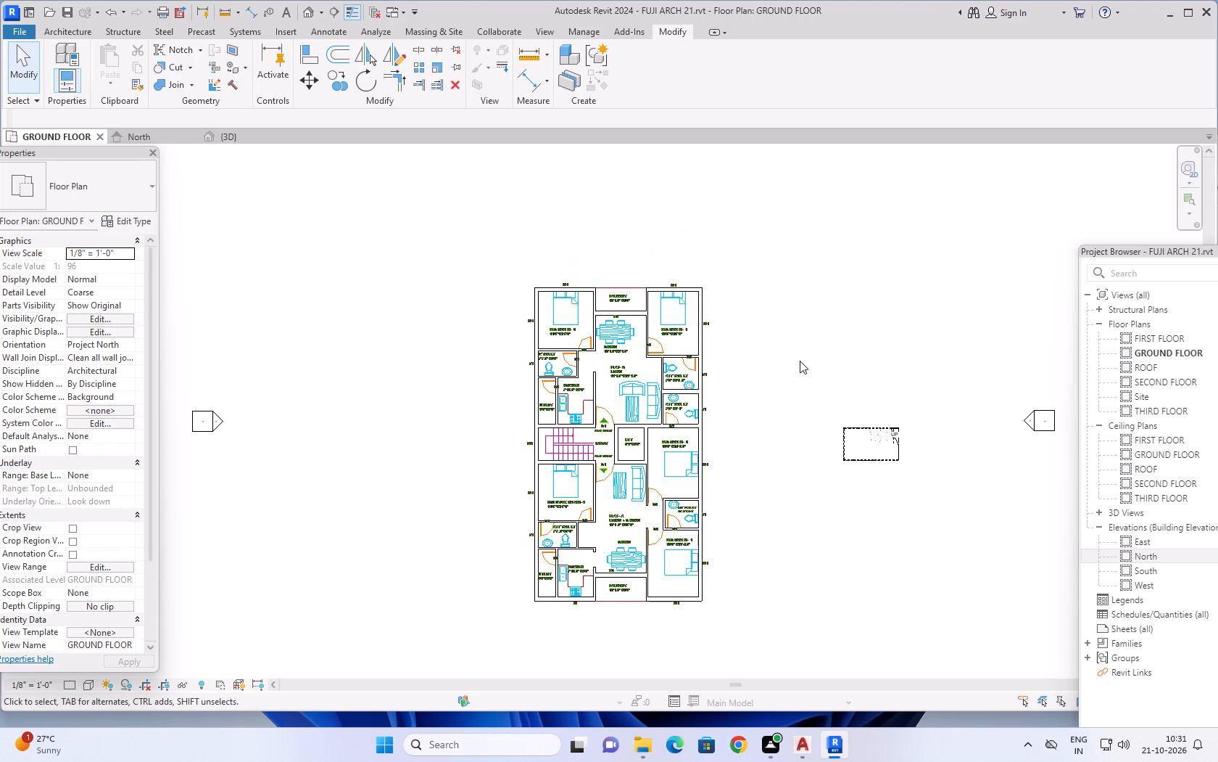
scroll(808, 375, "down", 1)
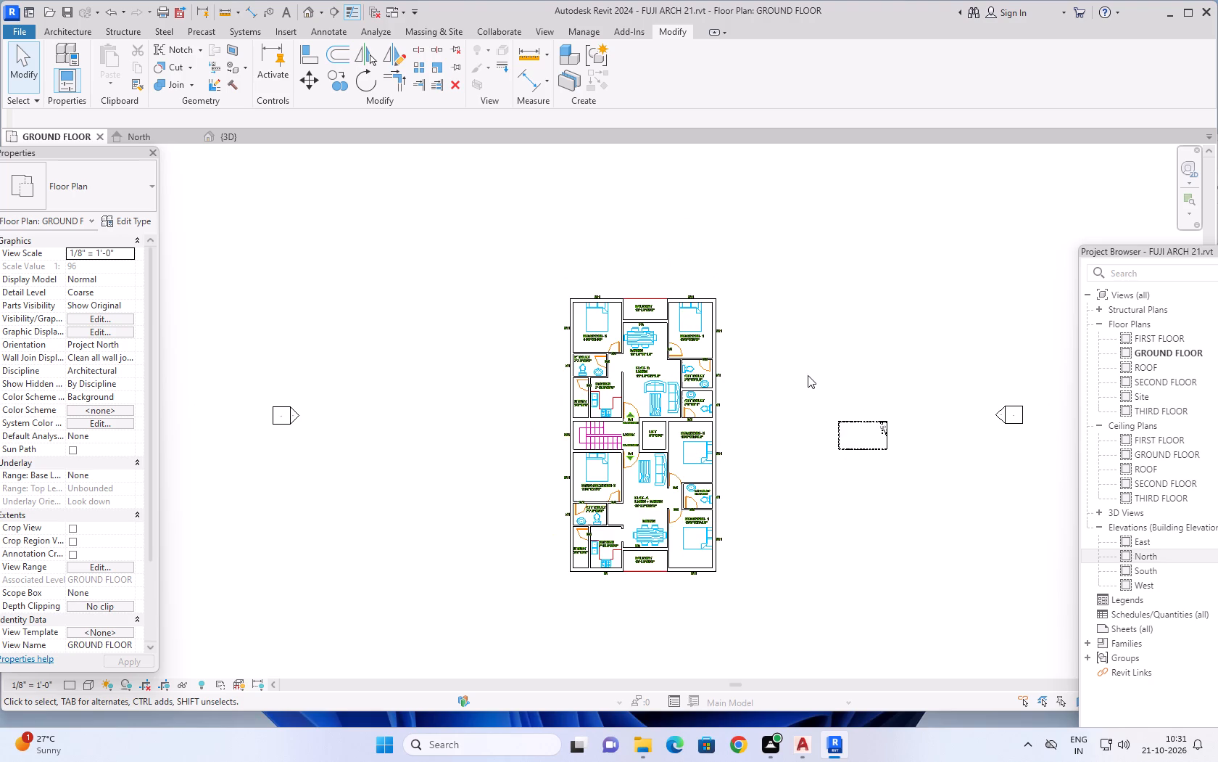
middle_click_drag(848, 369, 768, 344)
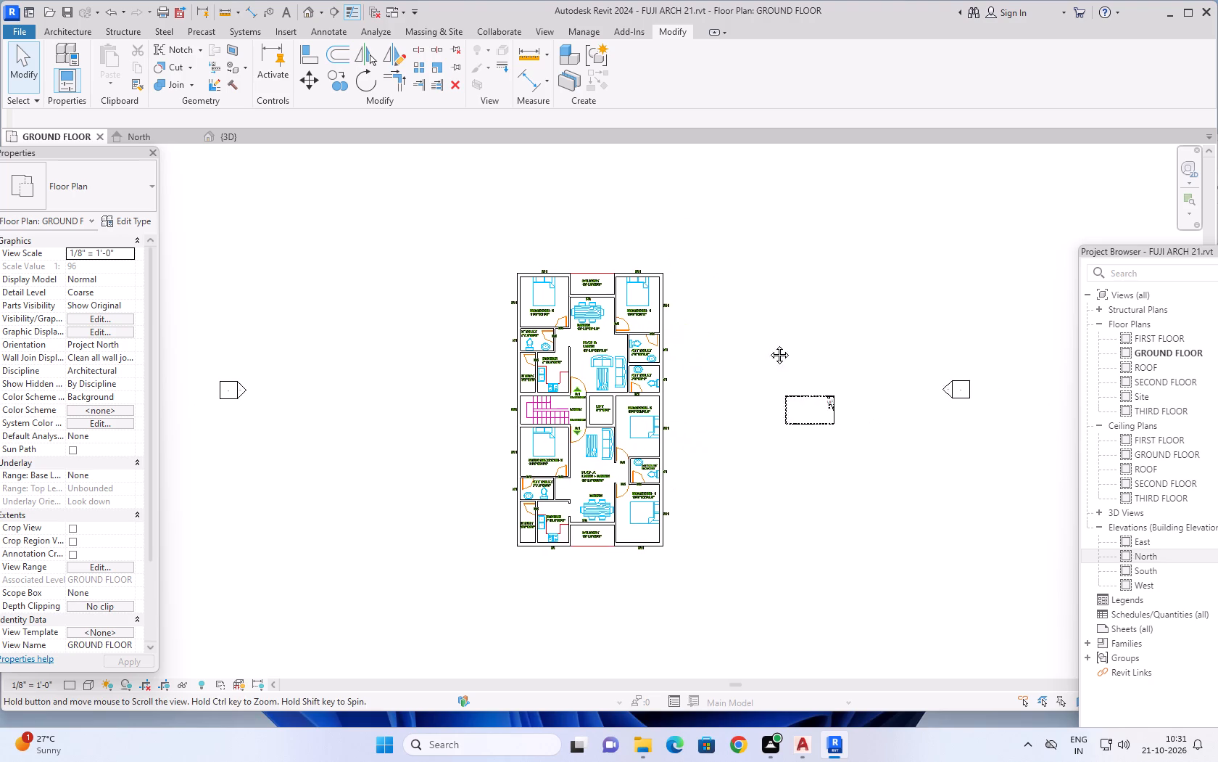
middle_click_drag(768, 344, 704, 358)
Move the whole stair with its railings into the lobby stairwell, snapping its lower-left landing corner to the stairwell's lower-left inner wall corner.
scroll(701, 396, "up", 6)
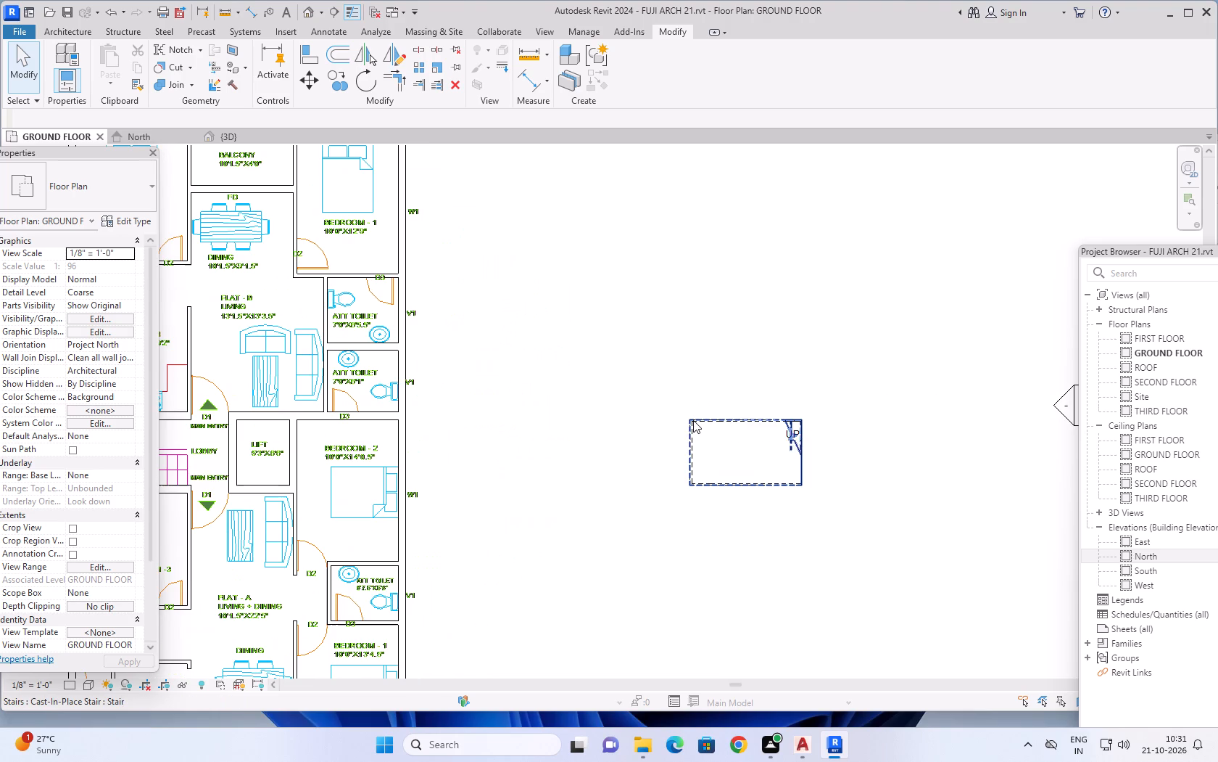
scroll(682, 464, "up", 5)
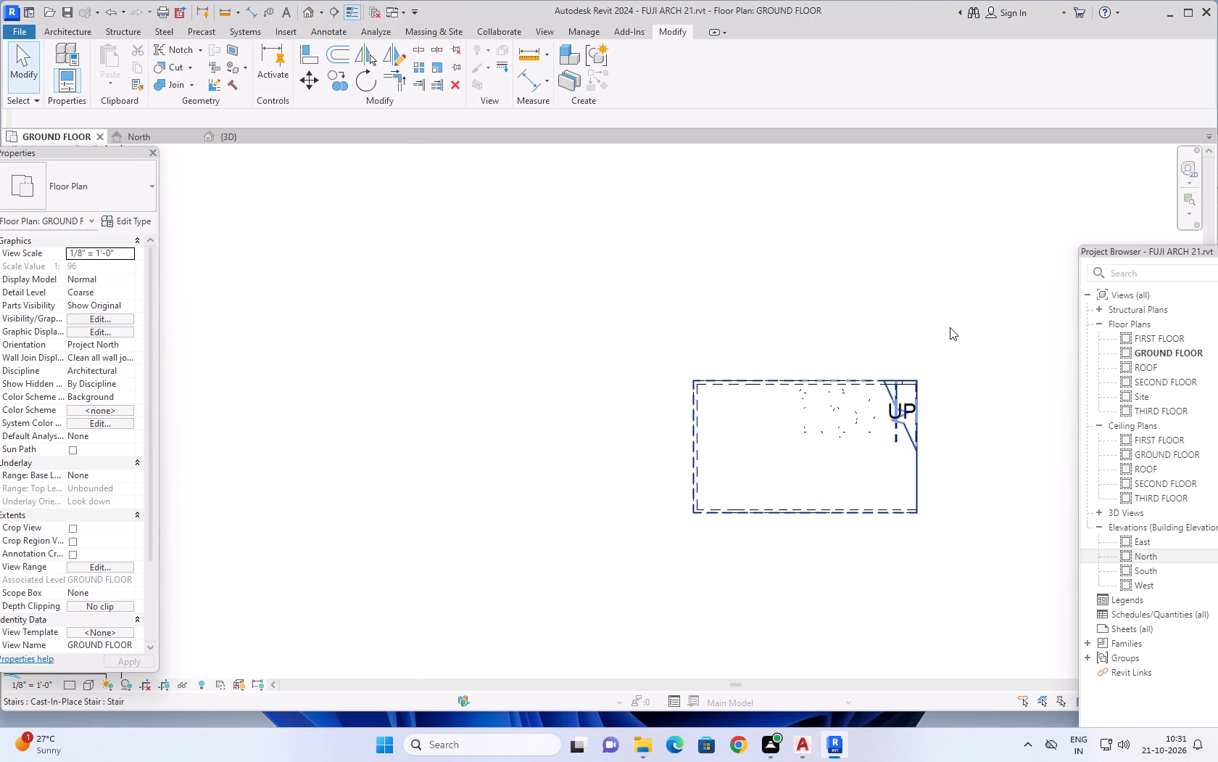
key("Escape")
key("Escape")
left_click_drag(964, 334, 636, 562)
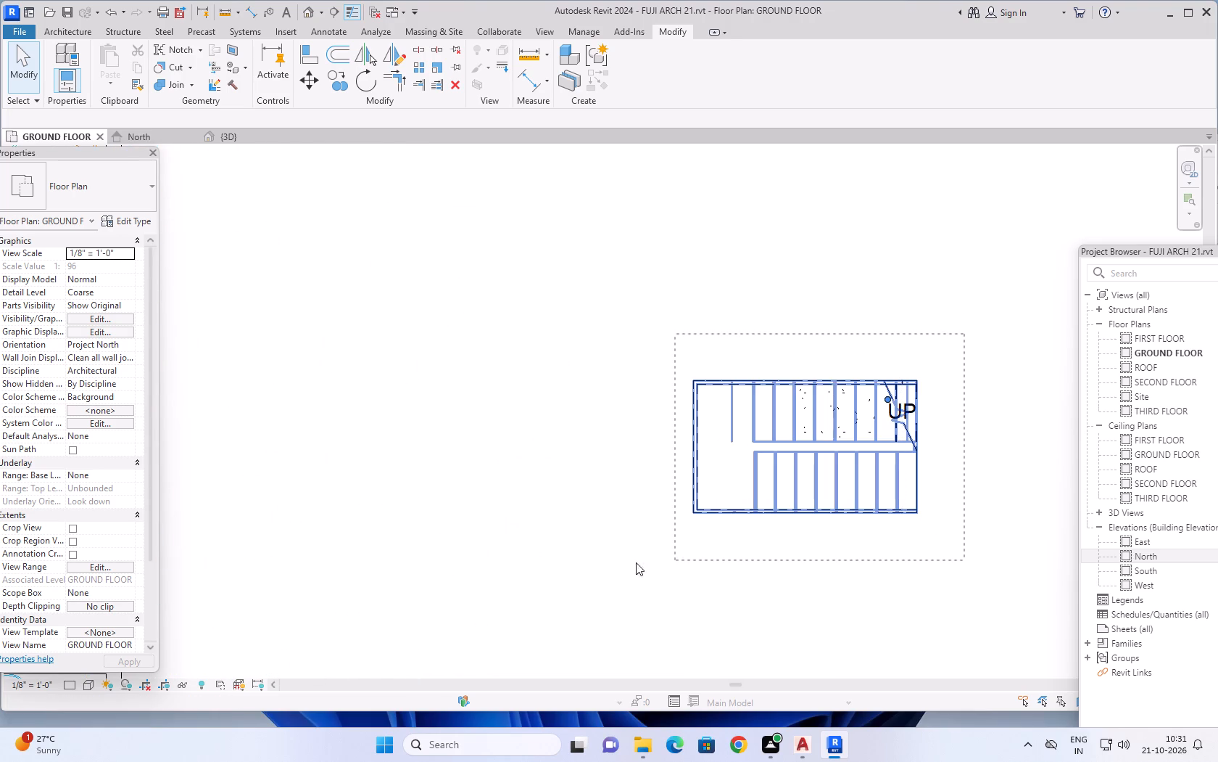
left_click_drag(636, 562, 586, 568)
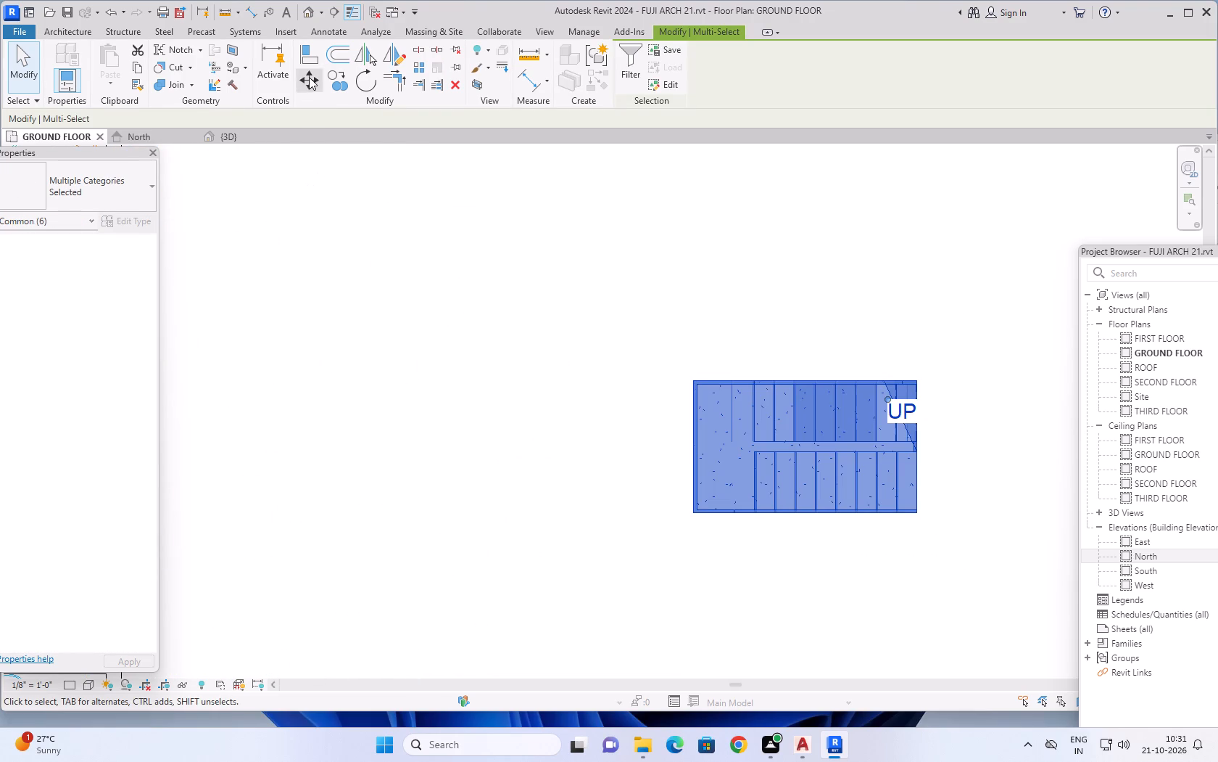
left_click(309, 77)
scroll(611, 507, "up", 4)
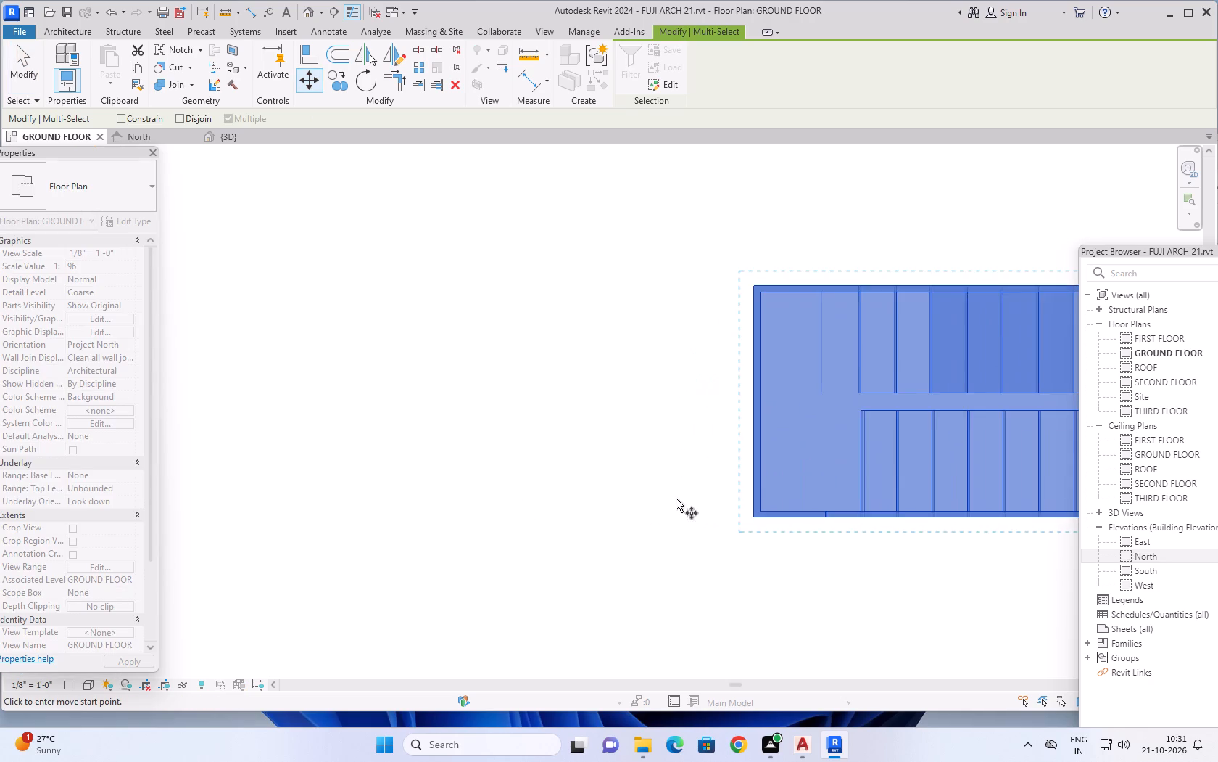
scroll(740, 488, "up", 5)
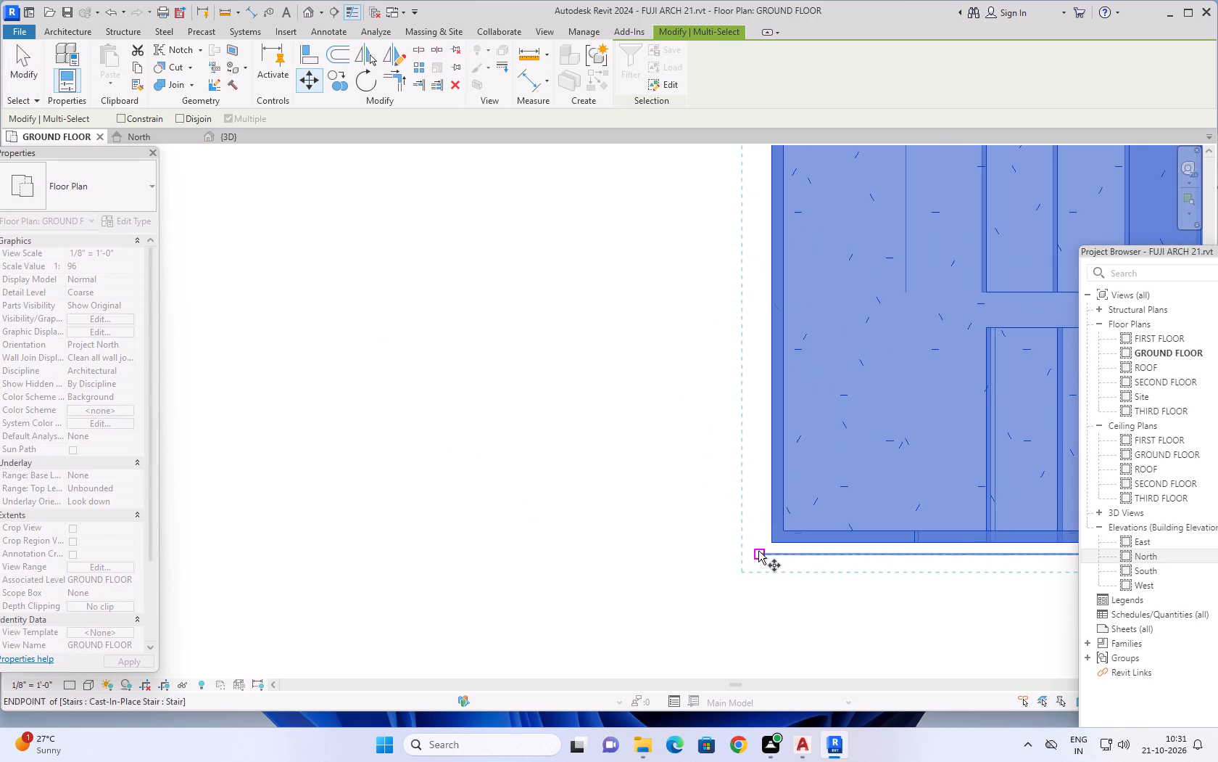
scroll(758, 551, "up", 6)
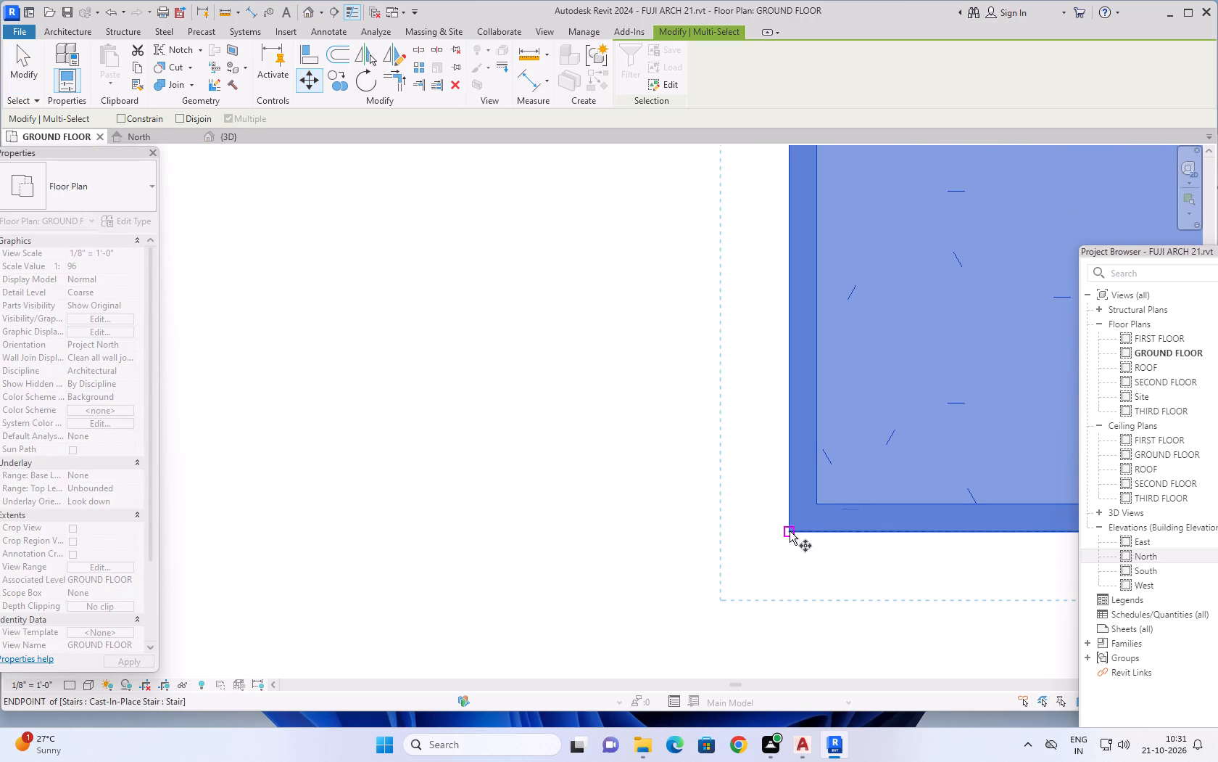
left_click(790, 531)
scroll(313, 502, "down", 11)
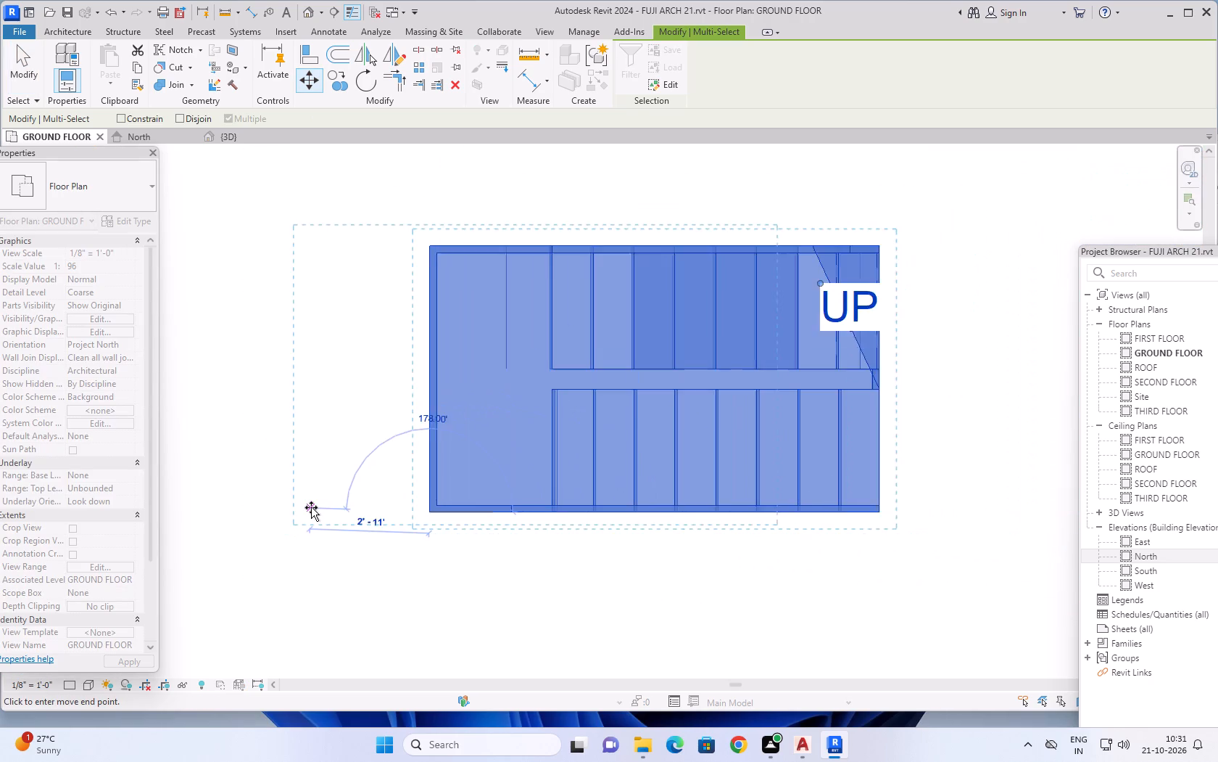
scroll(311, 507, "down", 5)
middle_click_drag(311, 507, 584, 513)
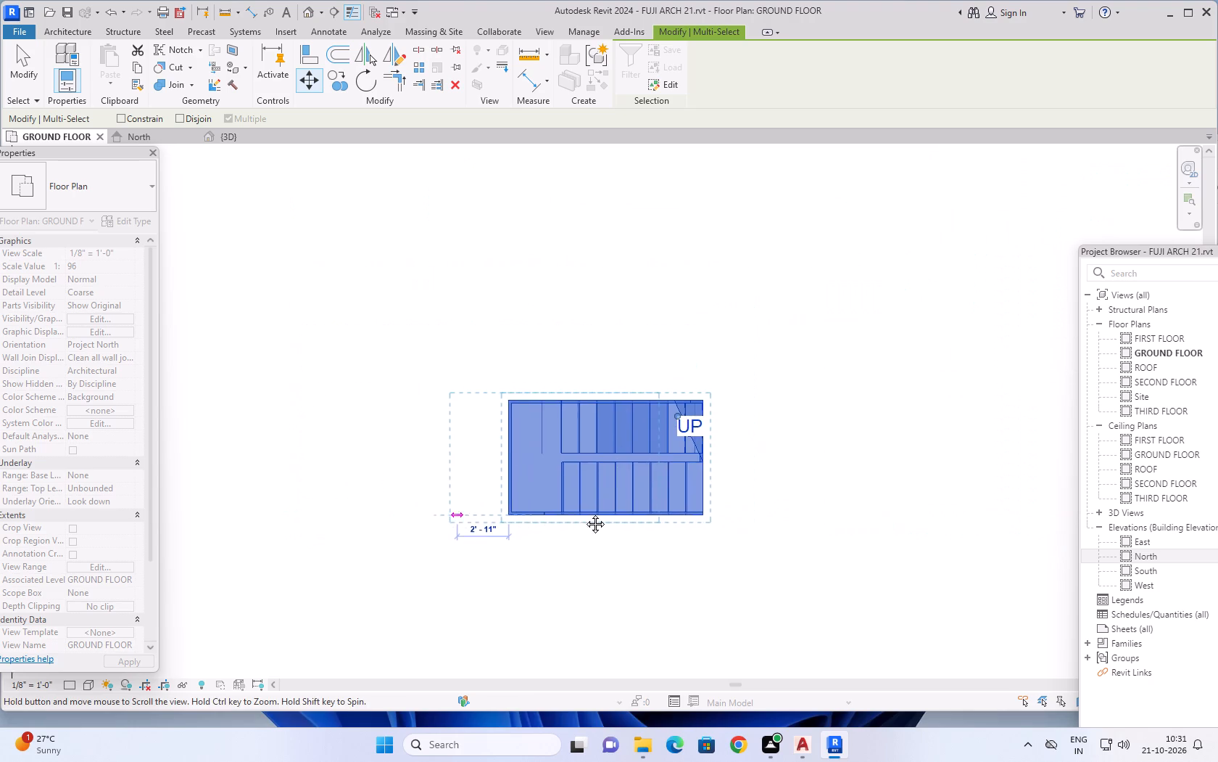
middle_click_drag(584, 513, 850, 491)
middle_click_drag(523, 505, 1005, 503)
scroll(320, 487, "up", 5)
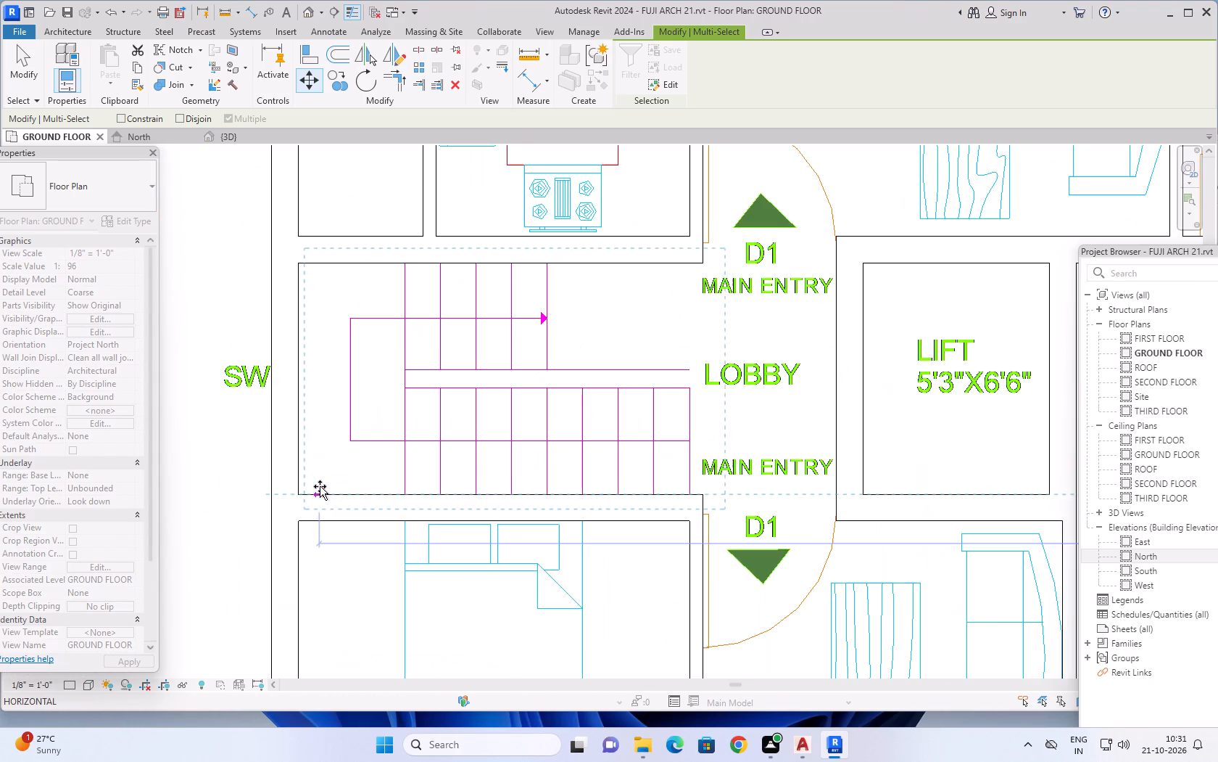
scroll(320, 486, "up", 4)
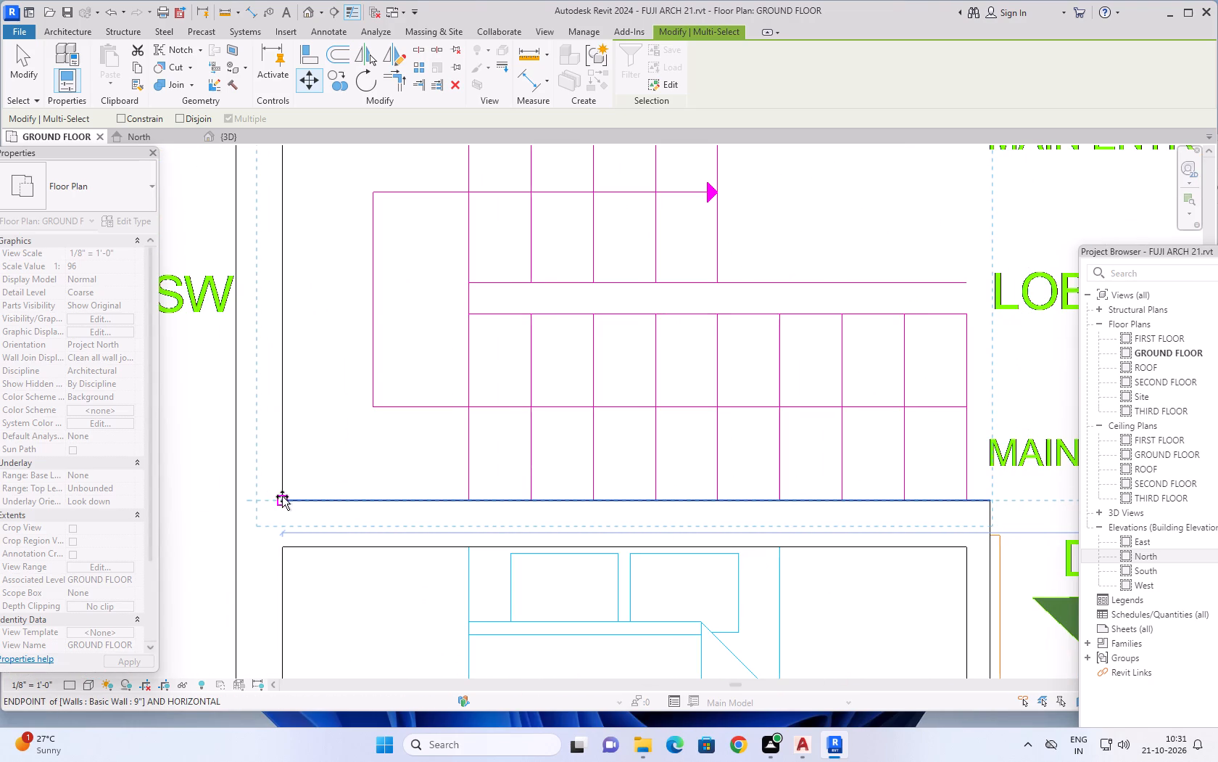
left_click(282, 499)
scroll(563, 477, "down", 3)
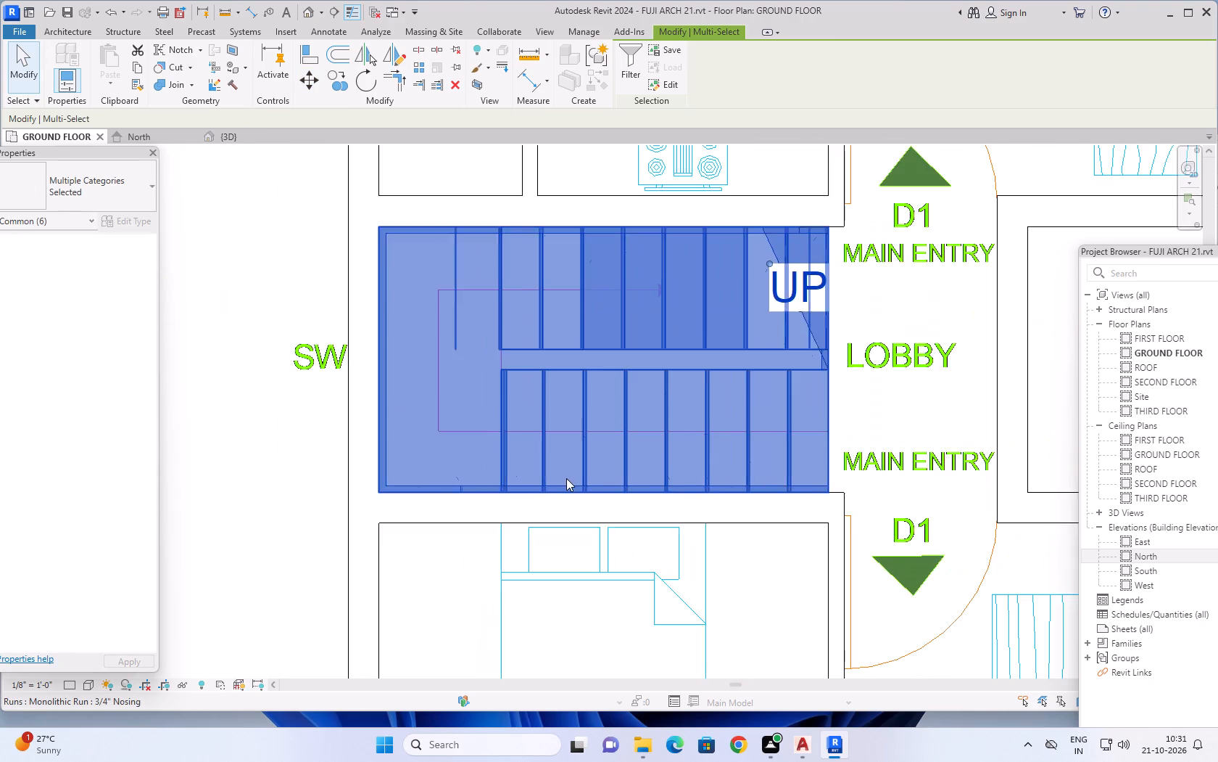
scroll(566, 478, "down", 5)
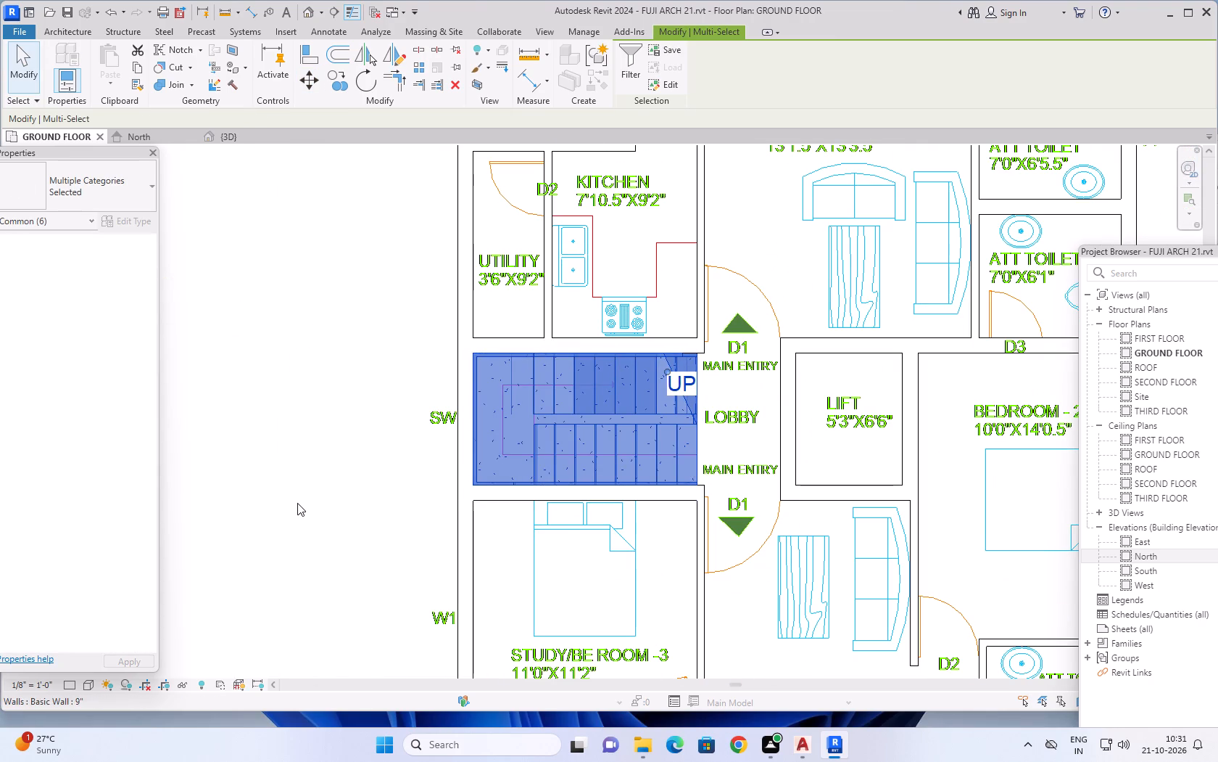
key("Escape")
Examine the moved stair's fit in the lobby stairwell and the surrounding walls, first in plan and from several angles in 3D.
scroll(297, 503, "down", 6)
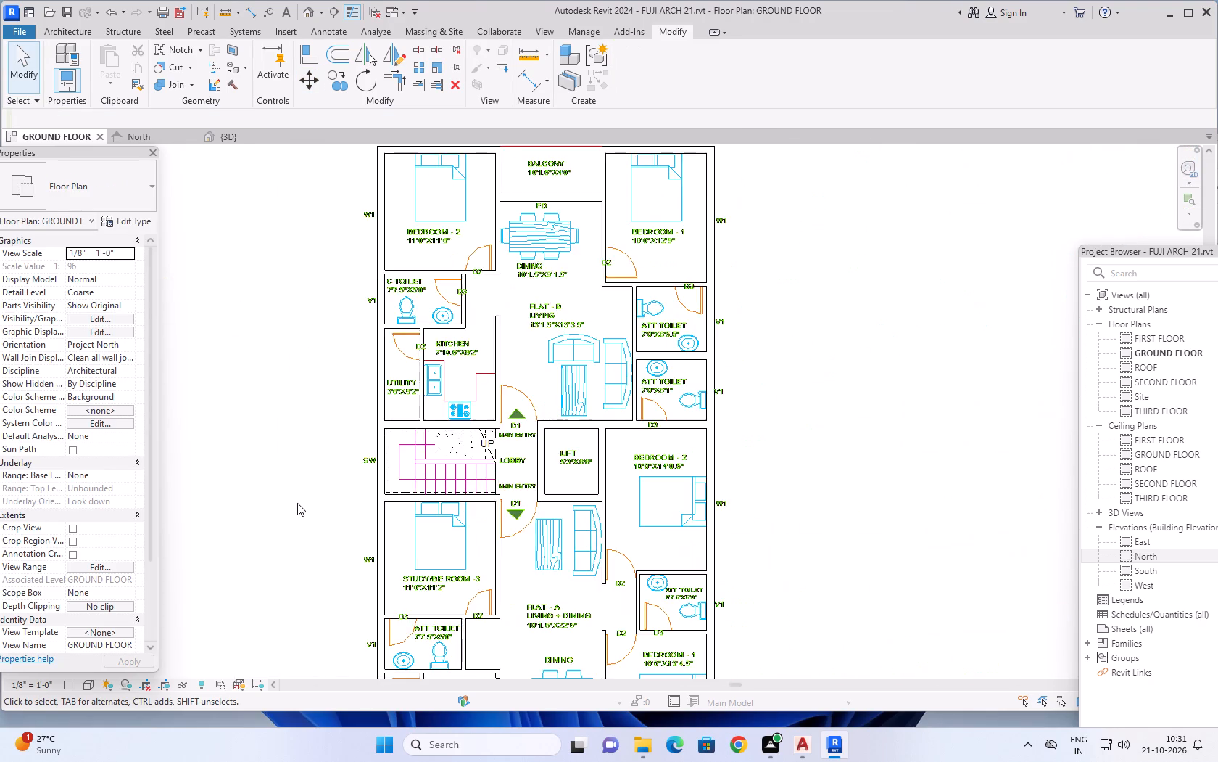
scroll(297, 503, "down", 1)
middle_click_drag(750, 498, 787, 466)
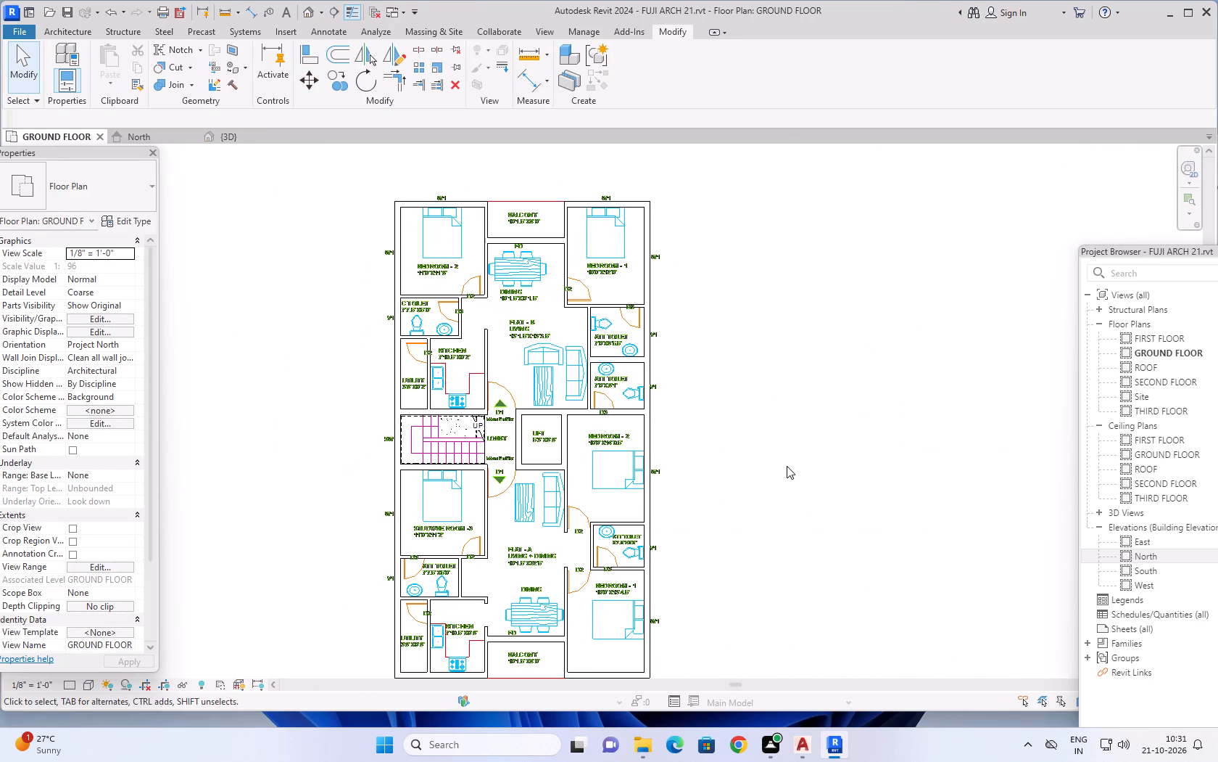
left_click(236, 132)
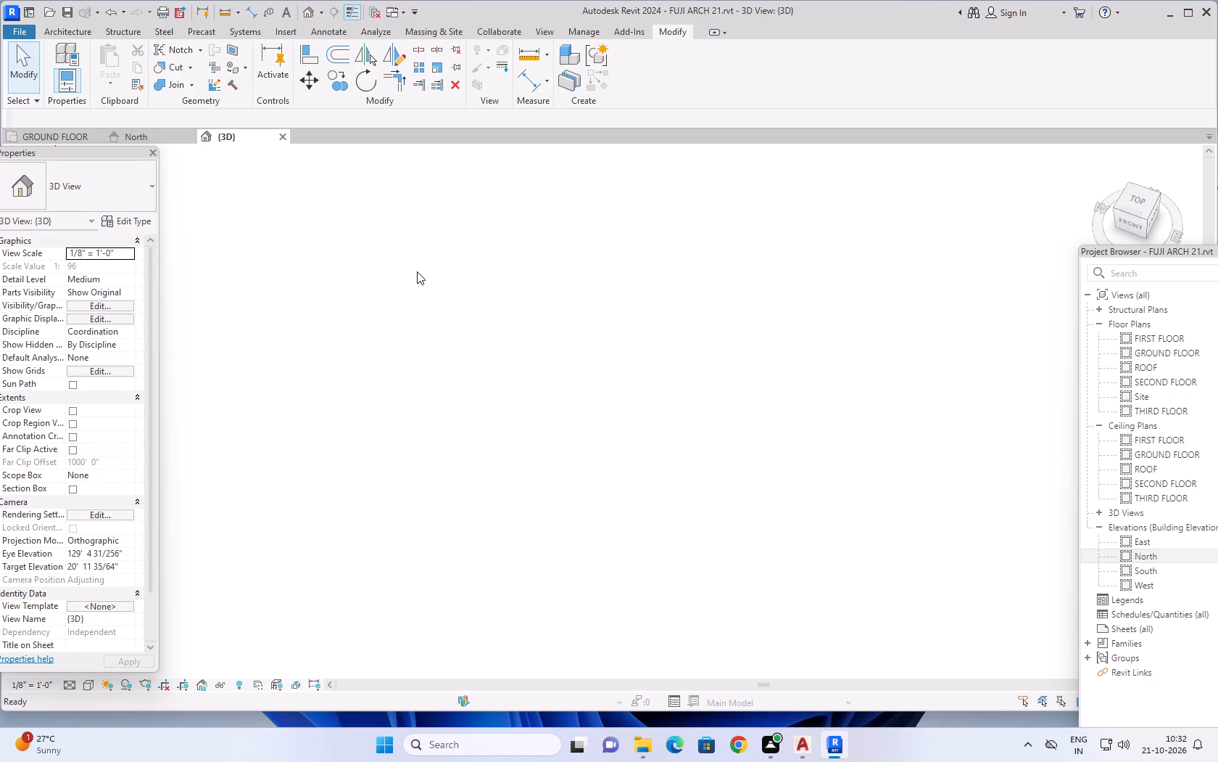
left_click(229, 139)
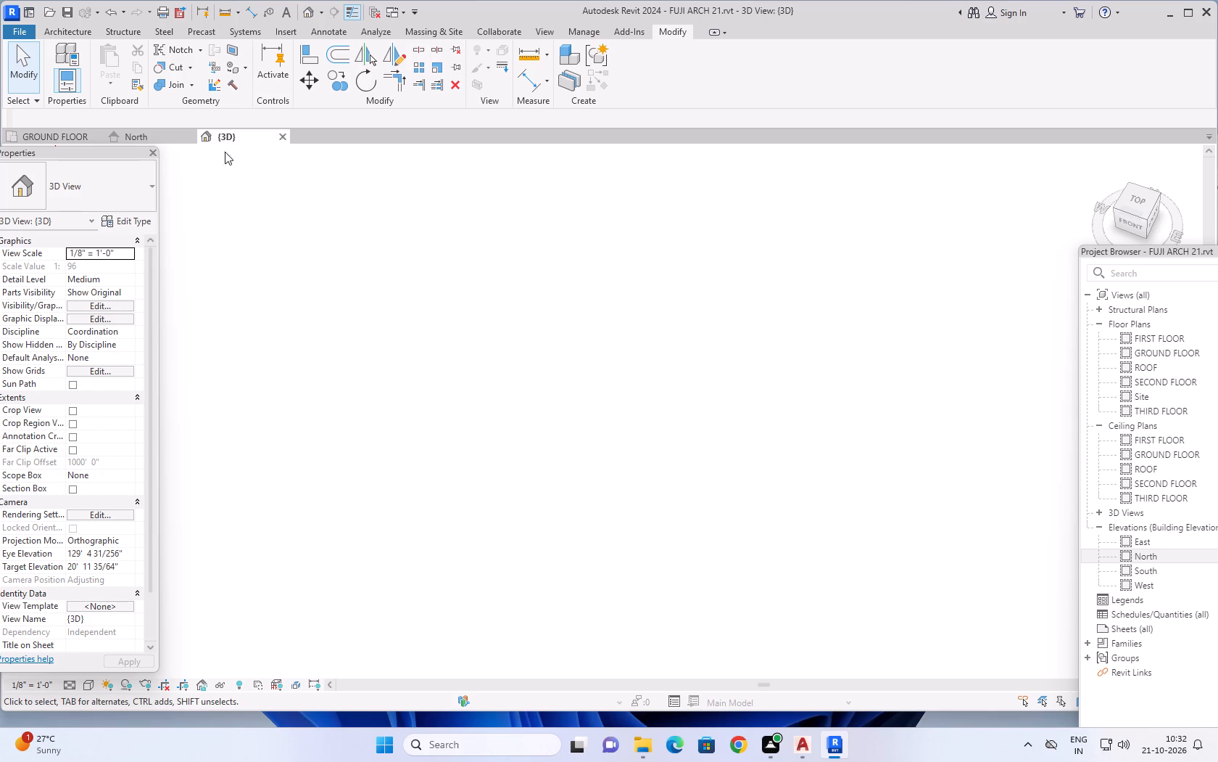
left_click(43, 132)
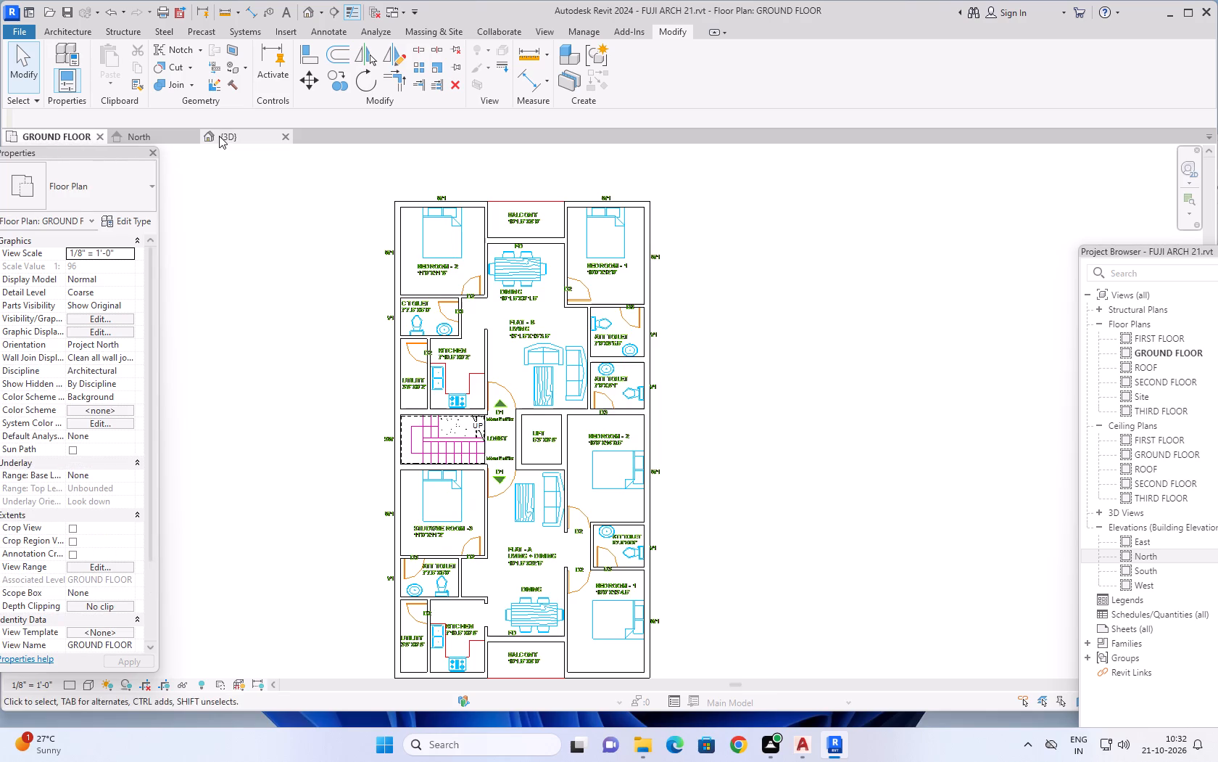
left_click(219, 136)
scroll(523, 332, "down", 4)
scroll(650, 340, "down", 5)
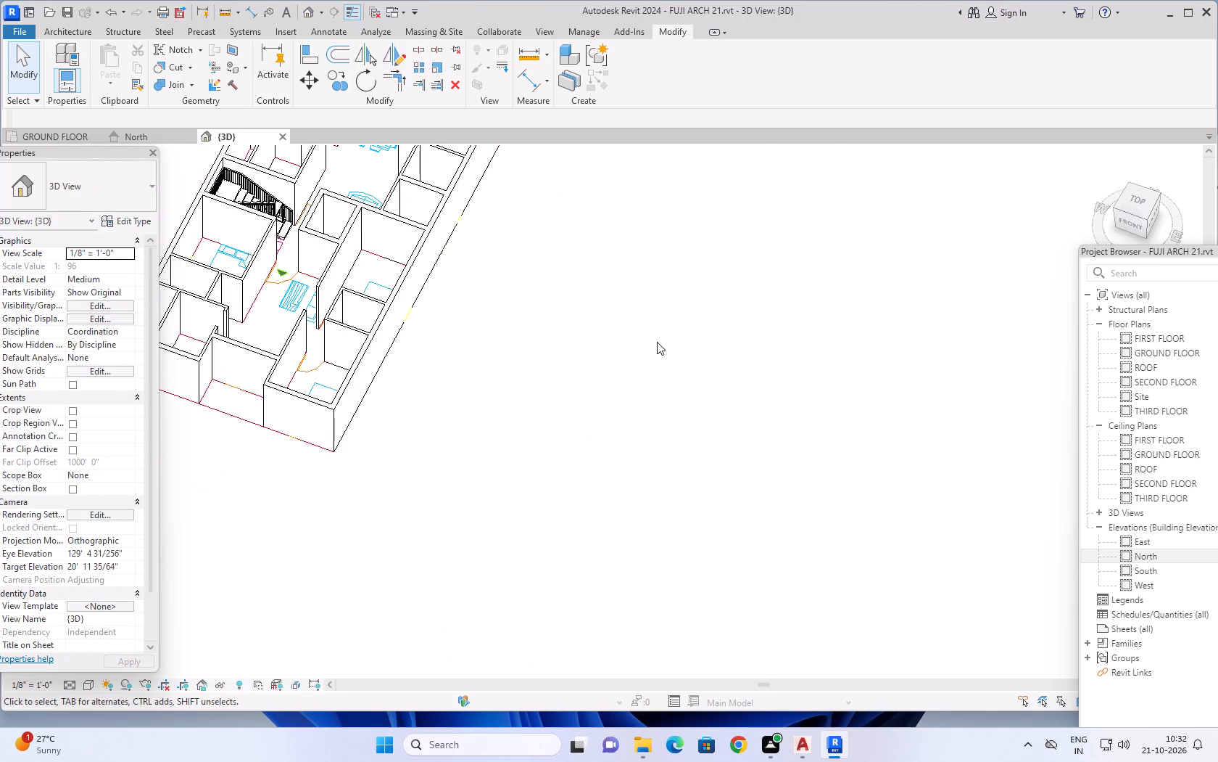
scroll(657, 342, "down", 3)
middle_click_drag(612, 390, 502, 370, "shift")
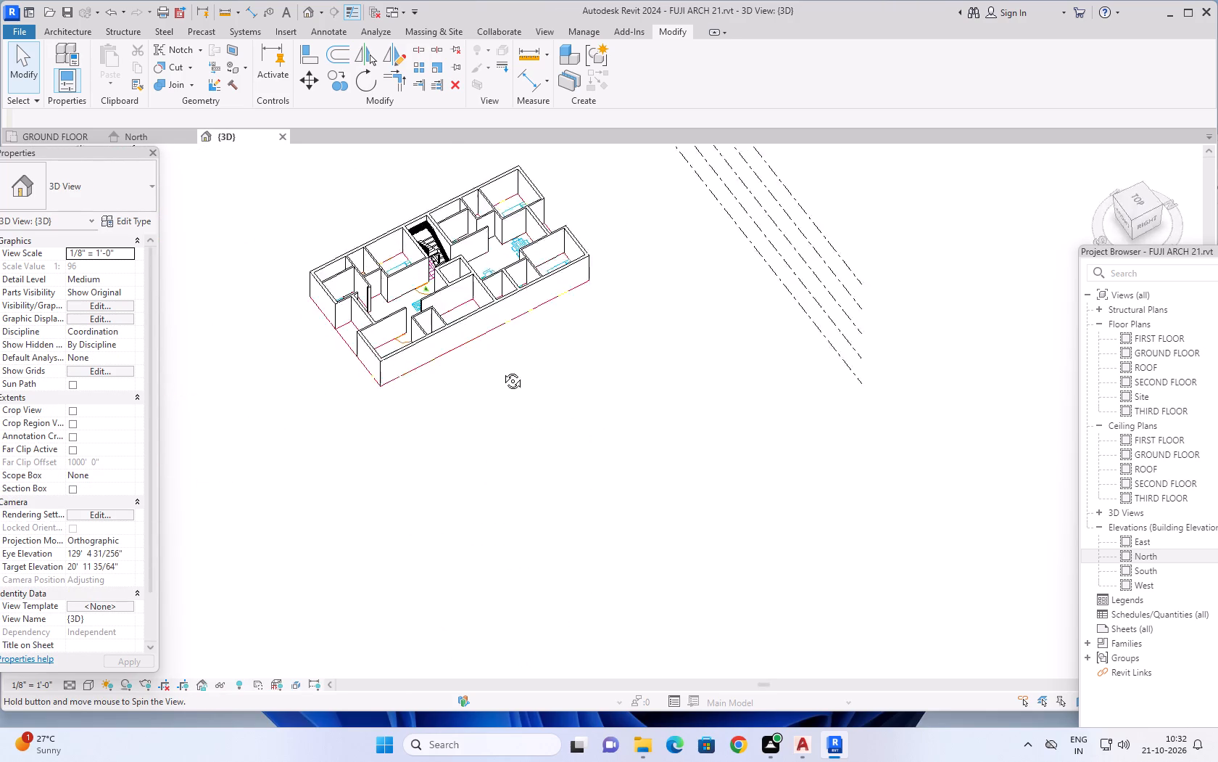
middle_click_drag(502, 370, 319, 329, "shift")
scroll(484, 251, "up", 11)
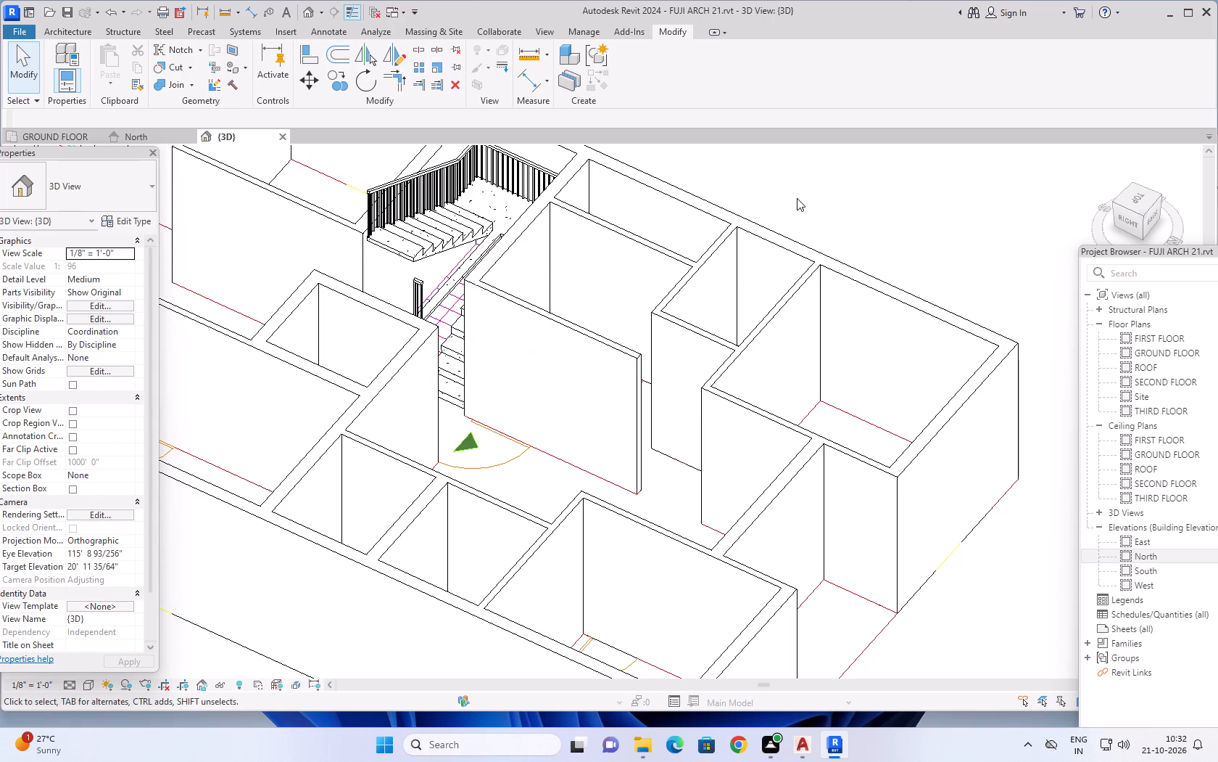
middle_click_drag(801, 196, 750, 178)
middle_click_drag(792, 245, 844, 173, "shift")
middle_click_drag(746, 234, 800, 224, "shift")
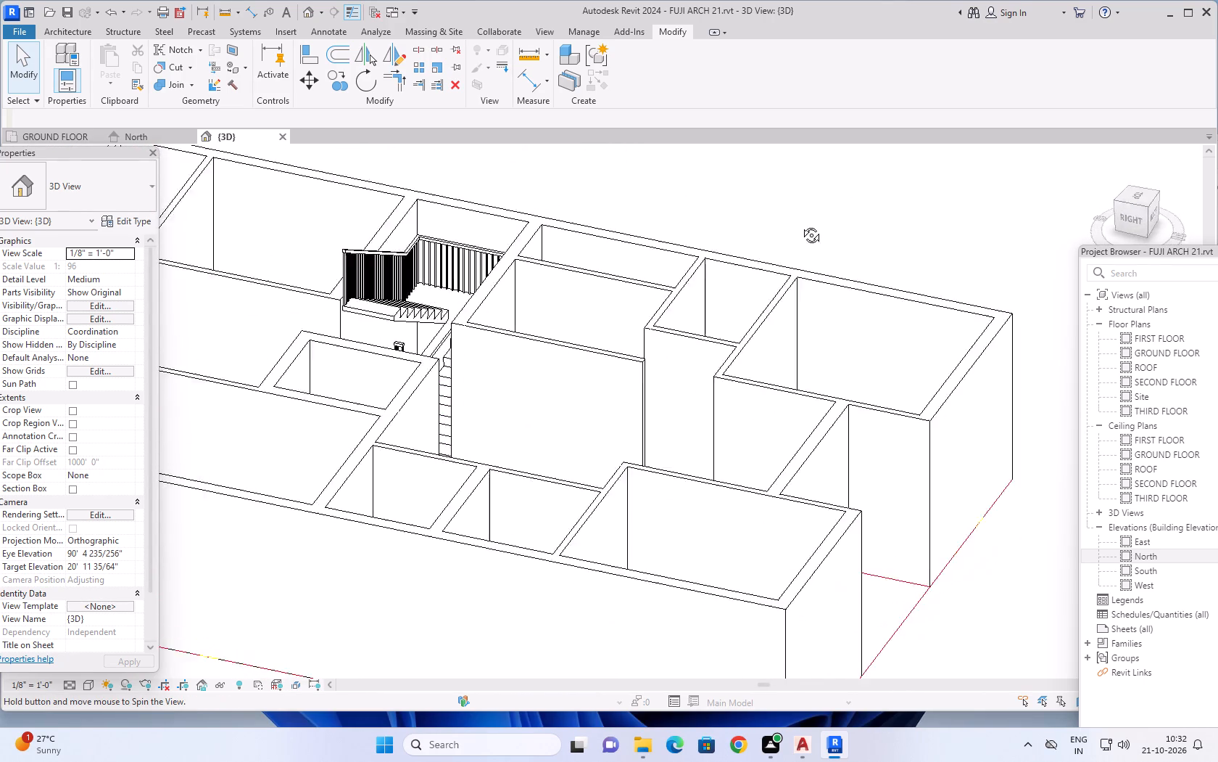
middle_click_drag(800, 224, 830, 193, "shift")
middle_click_drag(548, 266, 721, 304, "shift")
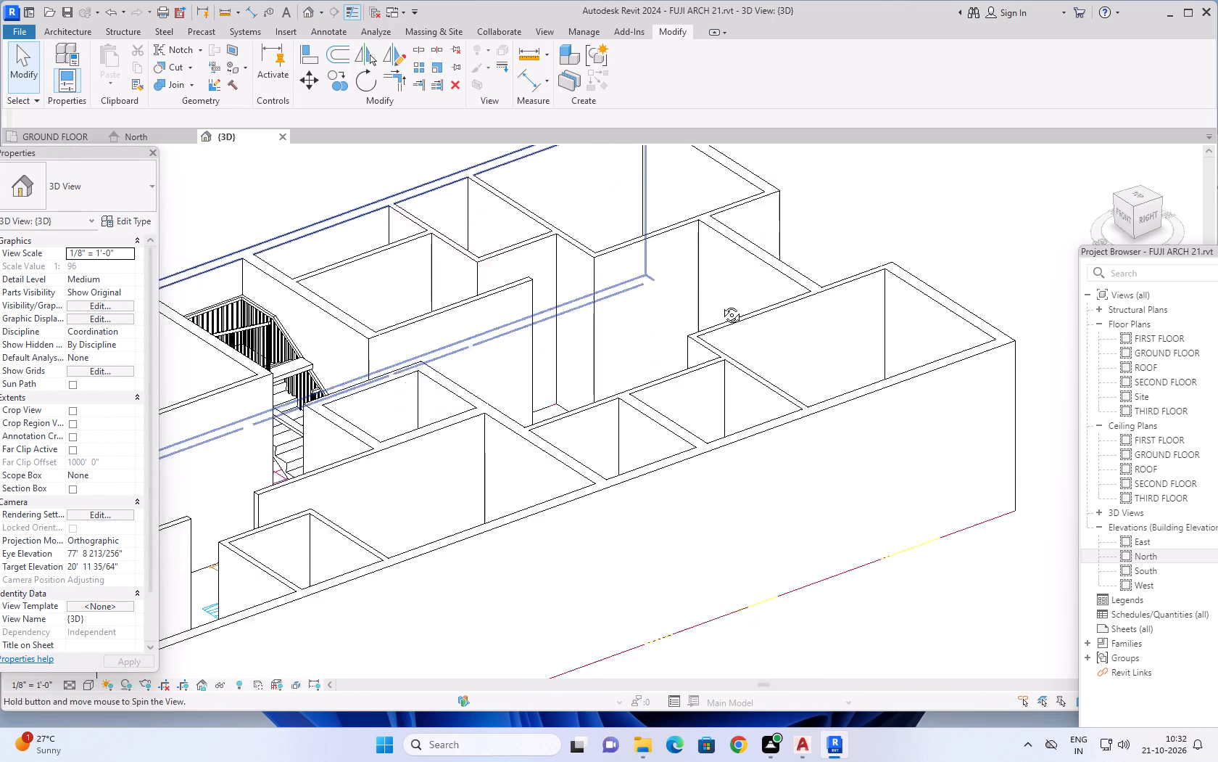
middle_click_drag(721, 304, 732, 312, "shift")
middle_click_drag(521, 377, 816, 426, "shift")
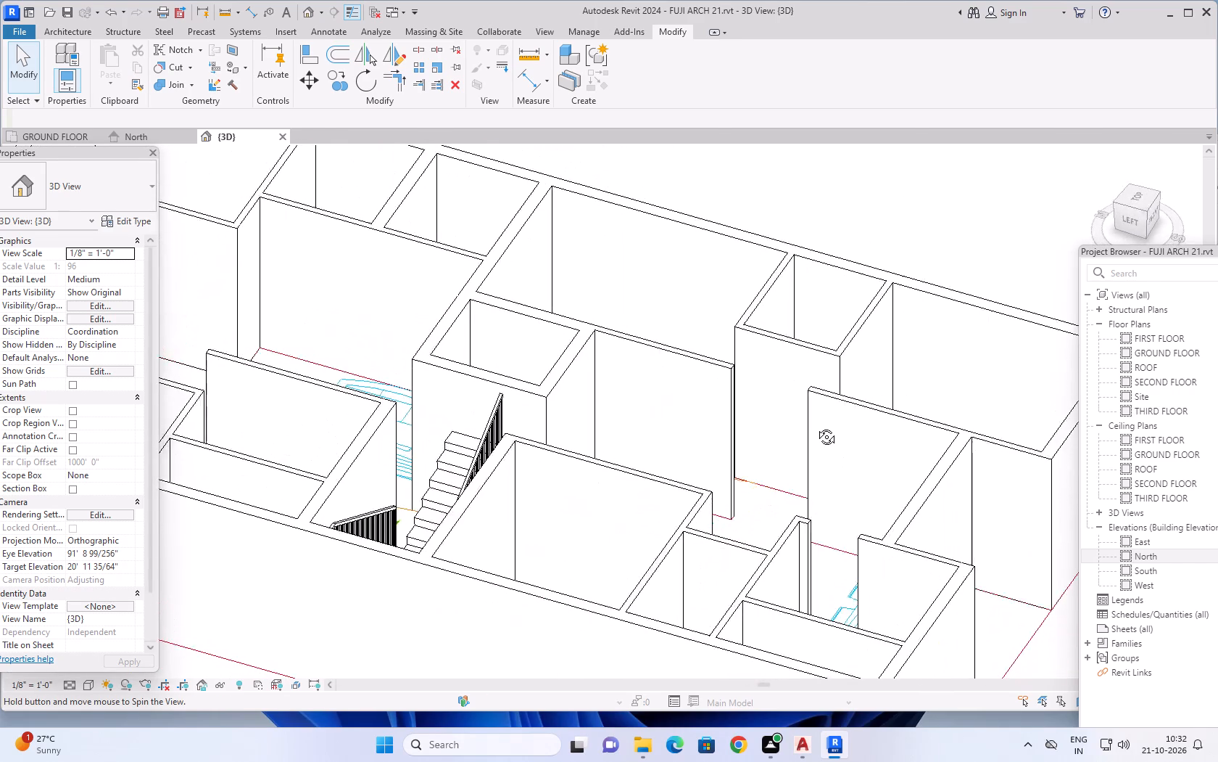
middle_click_drag(816, 426, 571, 353, "shift")
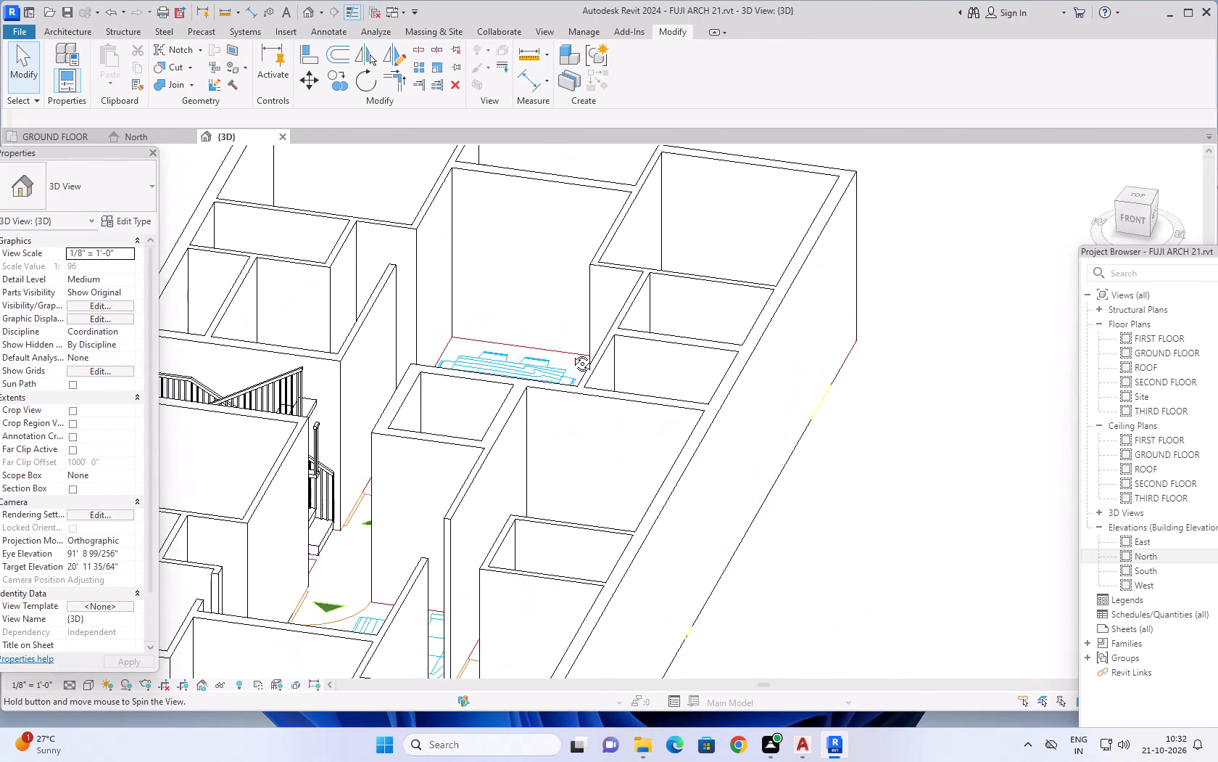
middle_click_drag(571, 353, 640, 444, "shift")
scroll(645, 440, "down", 5)
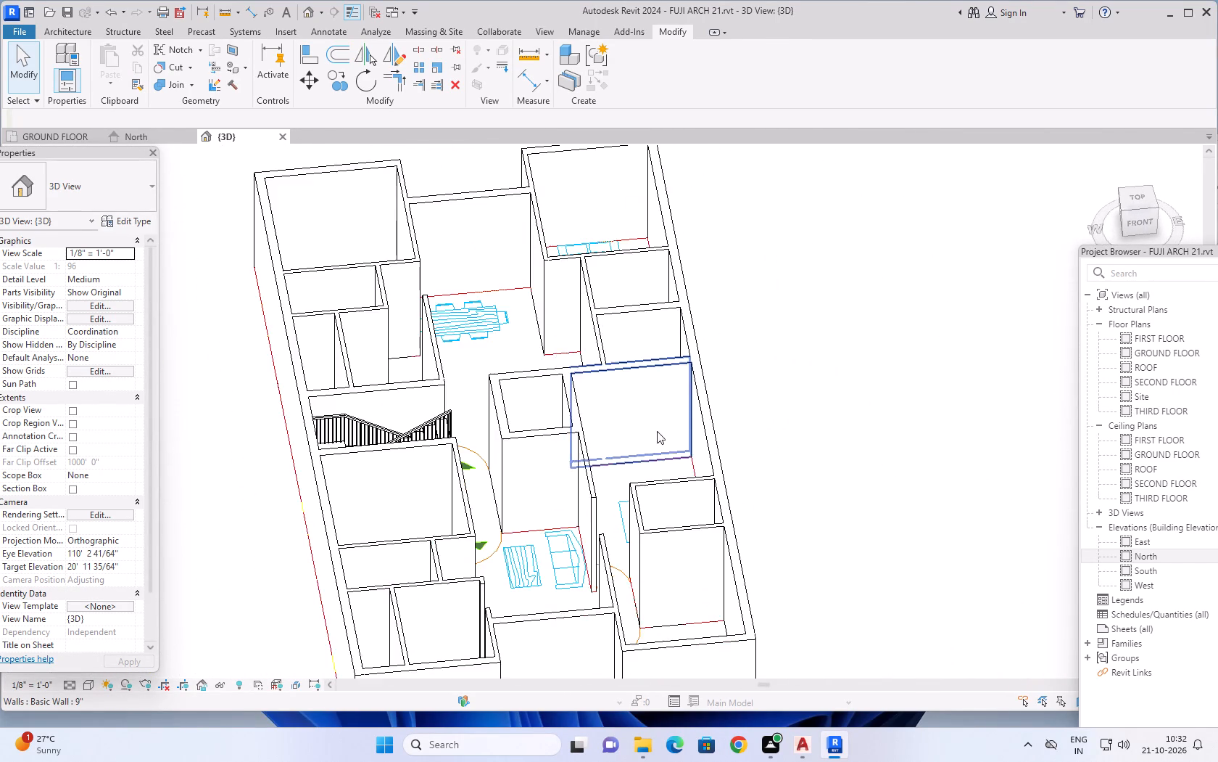
scroll(657, 431, "down", 2)
middle_click_drag(769, 449, 737, 366)
middle_click_drag(741, 367, 757, 478, "shift")
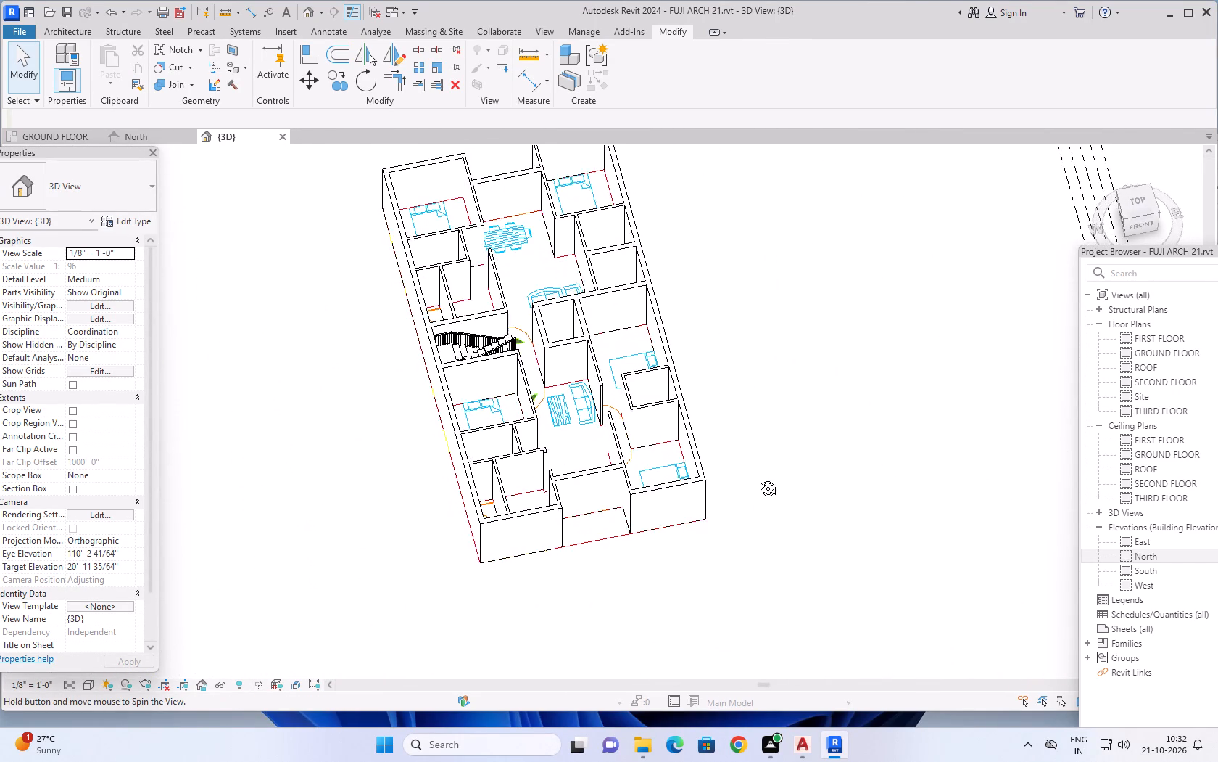
middle_click_drag(757, 478, 753, 504, "shift")
middle_click_drag(737, 271, 721, 403, "shift")
scroll(751, 321, "down", 2)
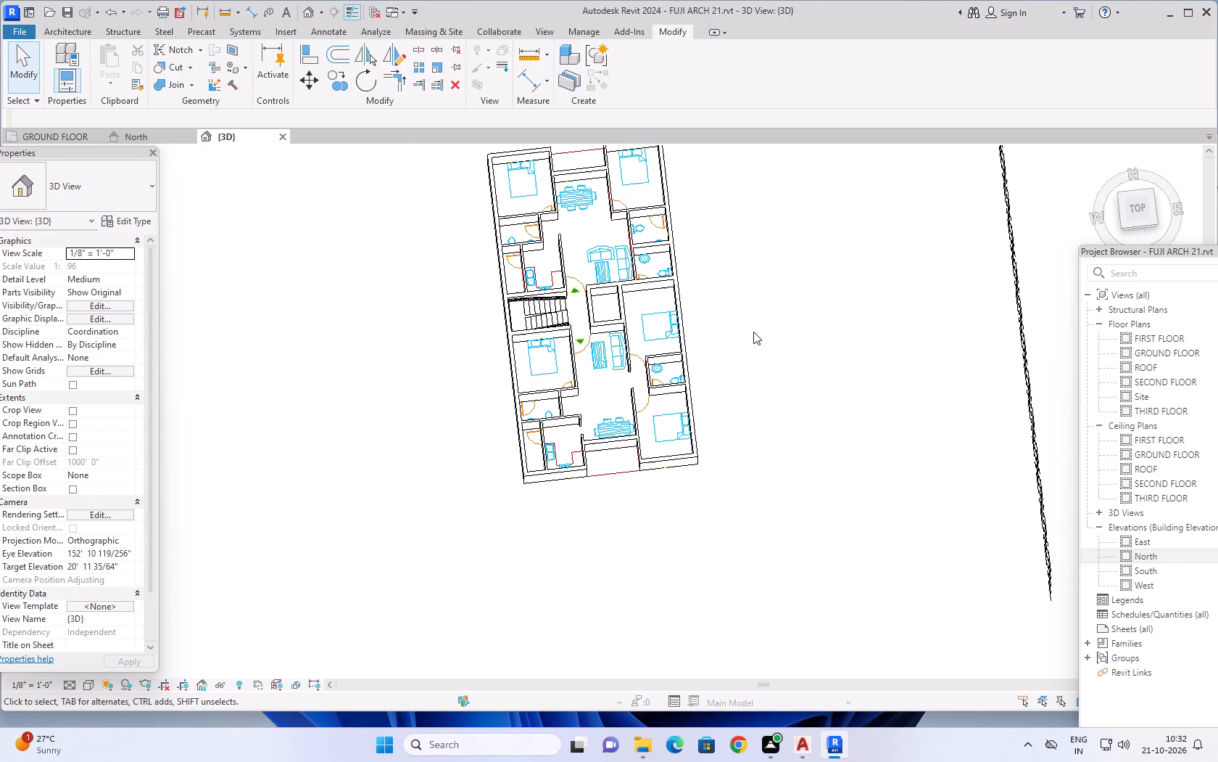
middle_click_drag(773, 271, 772, 394)
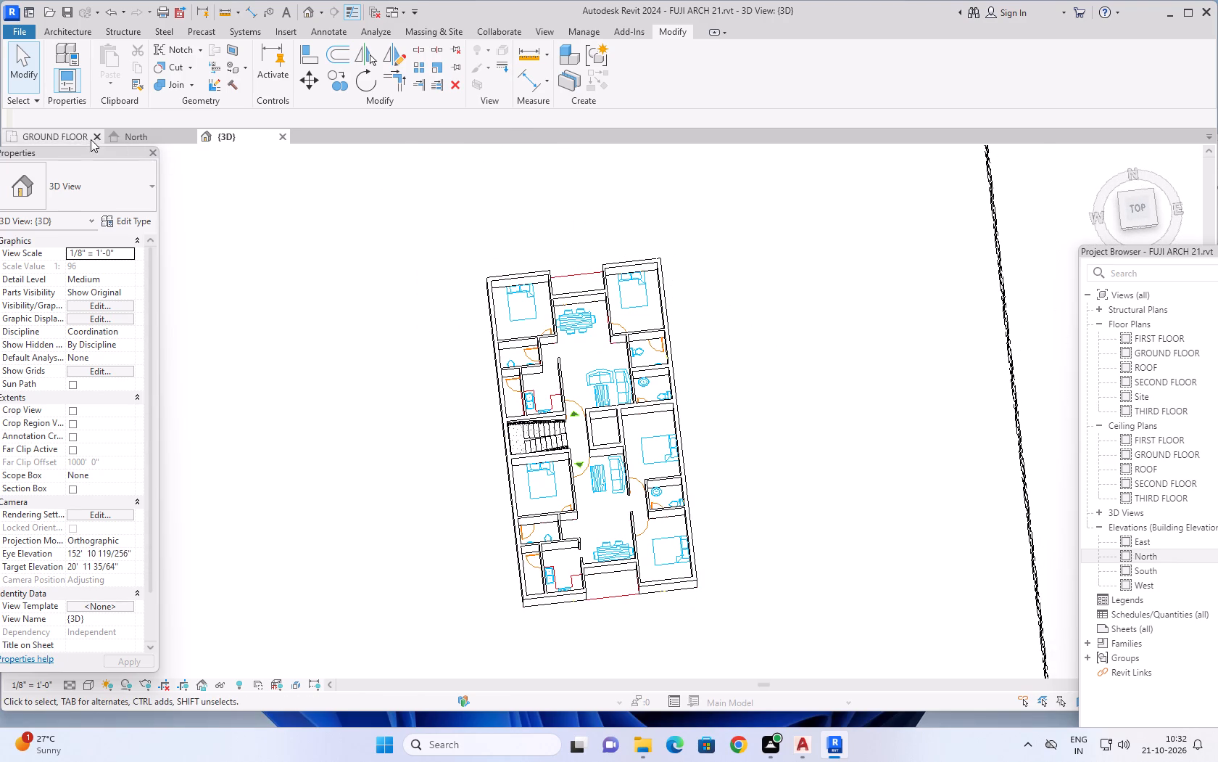
Return to the ground floor plan and view the whole layout with its surrounding elevation markers.
left_click(59, 137)
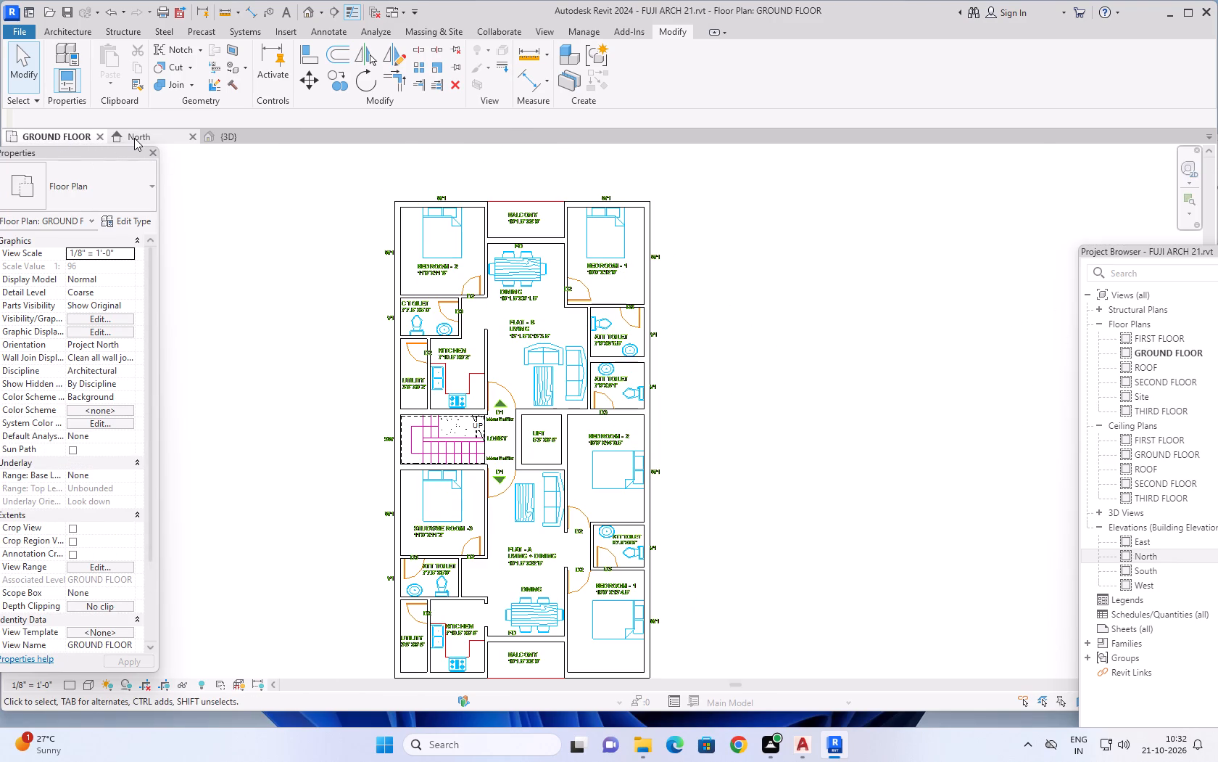
scroll(600, 279, "down", 2)
middle_click_drag(740, 337, 749, 307)
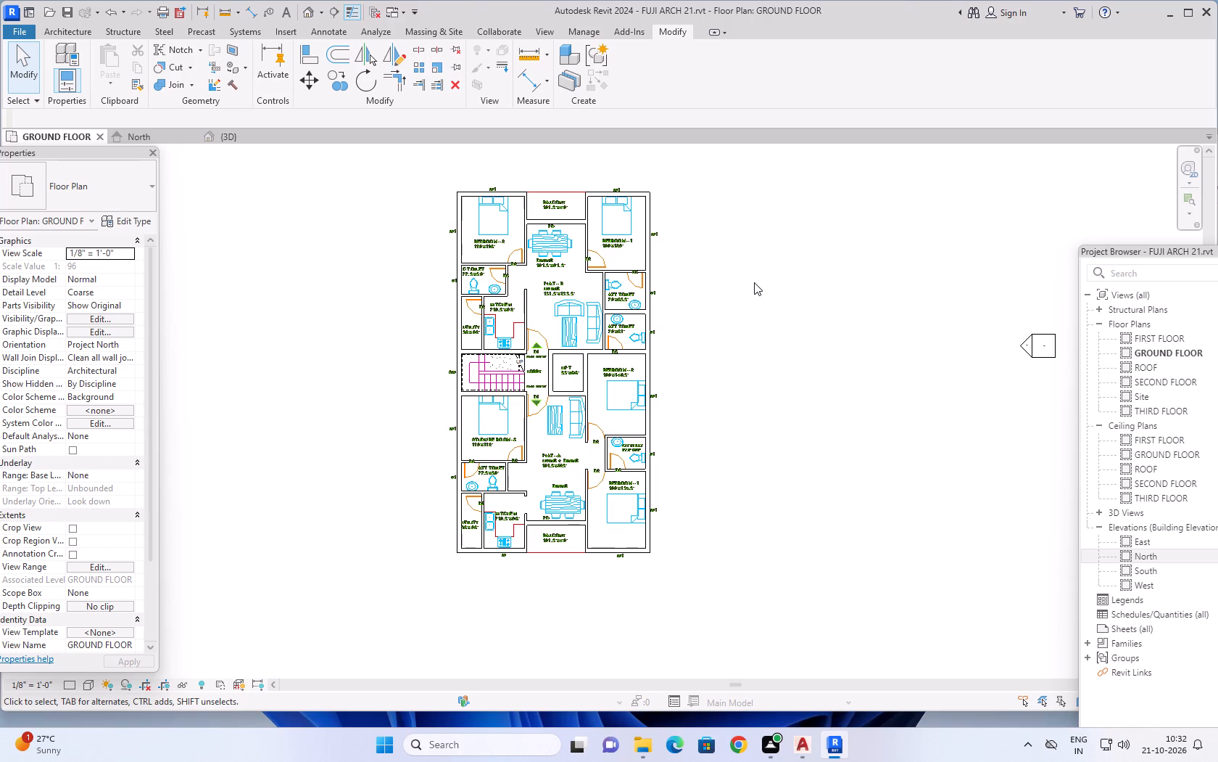
scroll(762, 252, "down", 2)
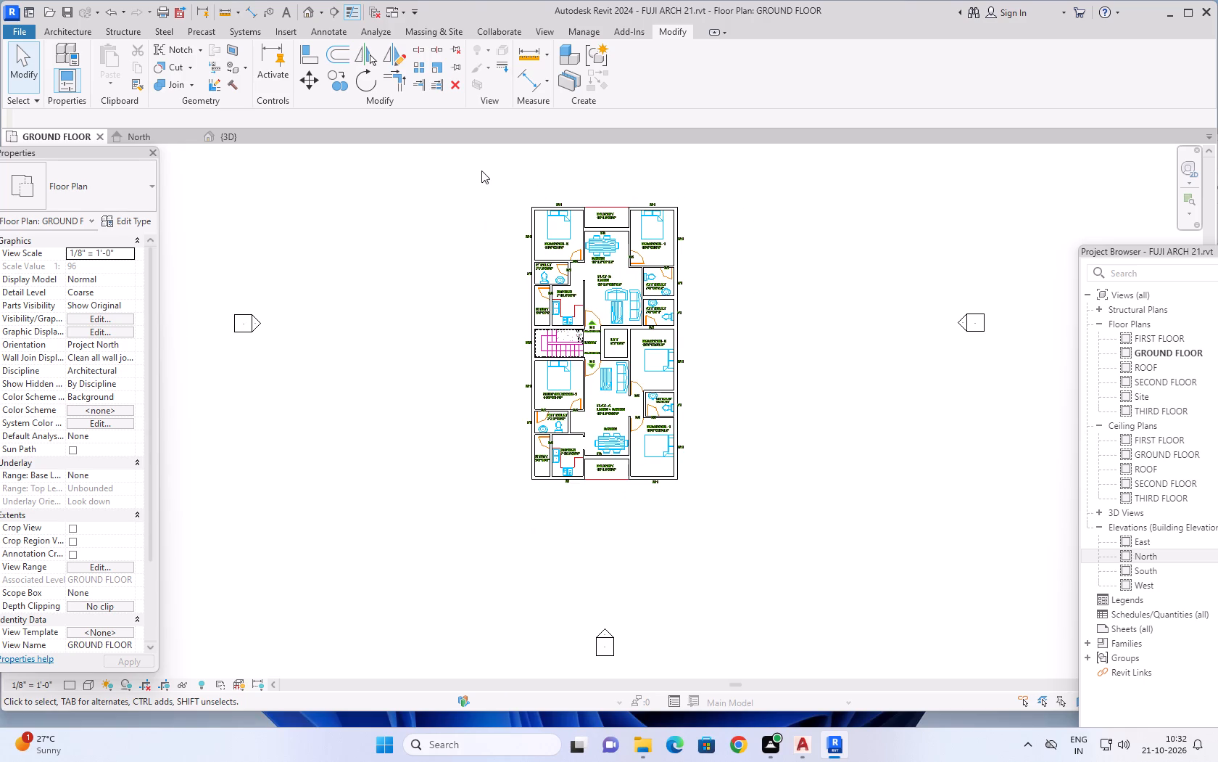
key("Escape")
key("Escape")
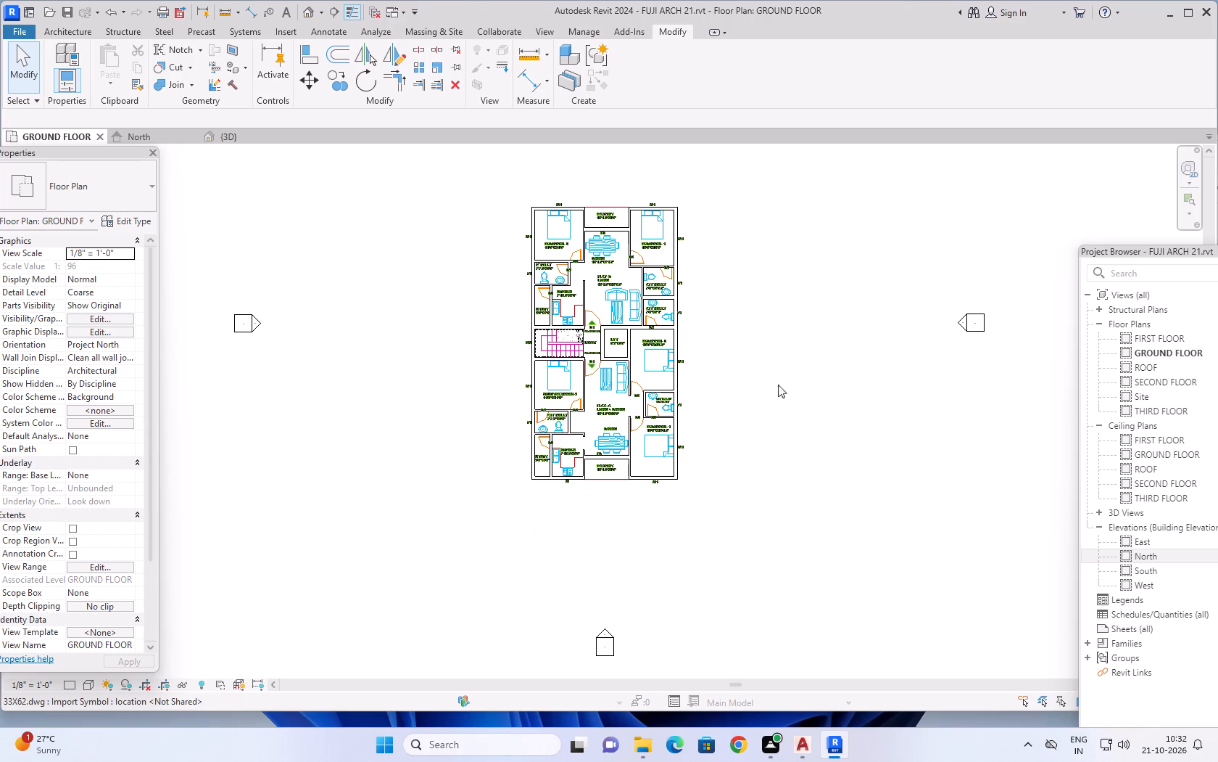
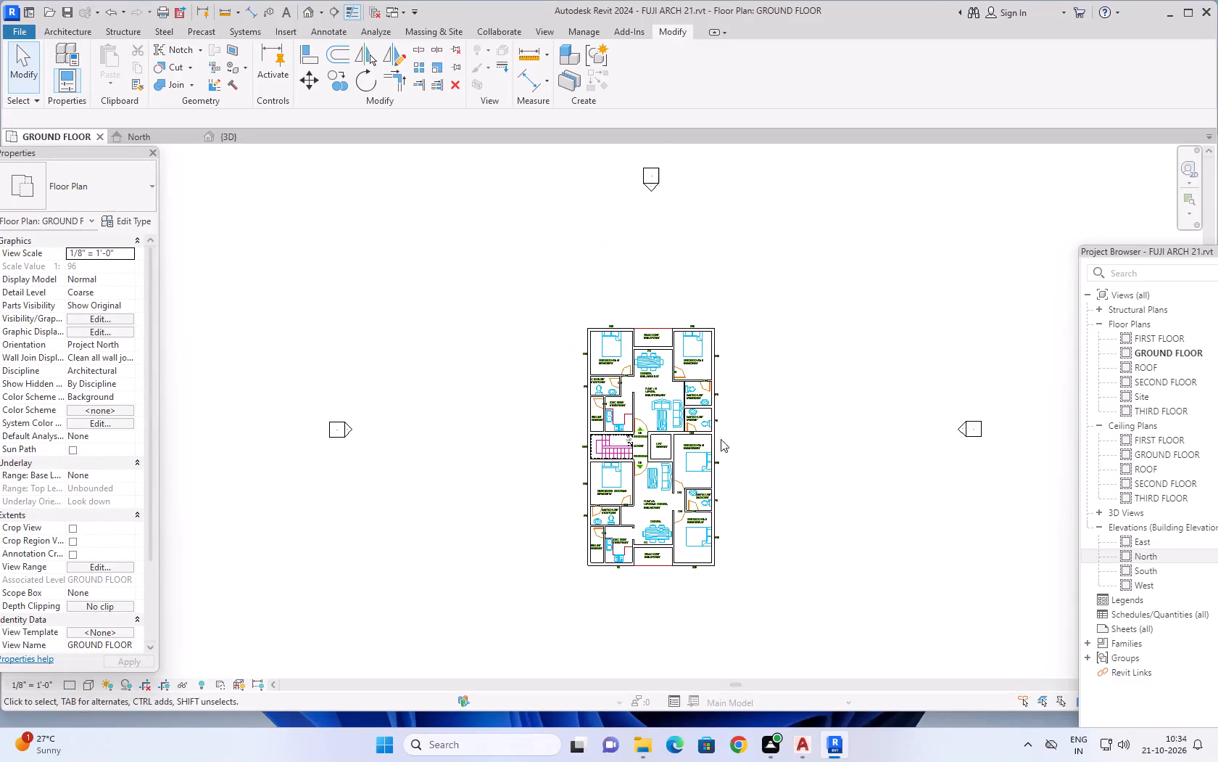
Look over the Flat-B and Flat-A rooms and their outer walls in the ground floor plan.
scroll(718, 428, "up", 5)
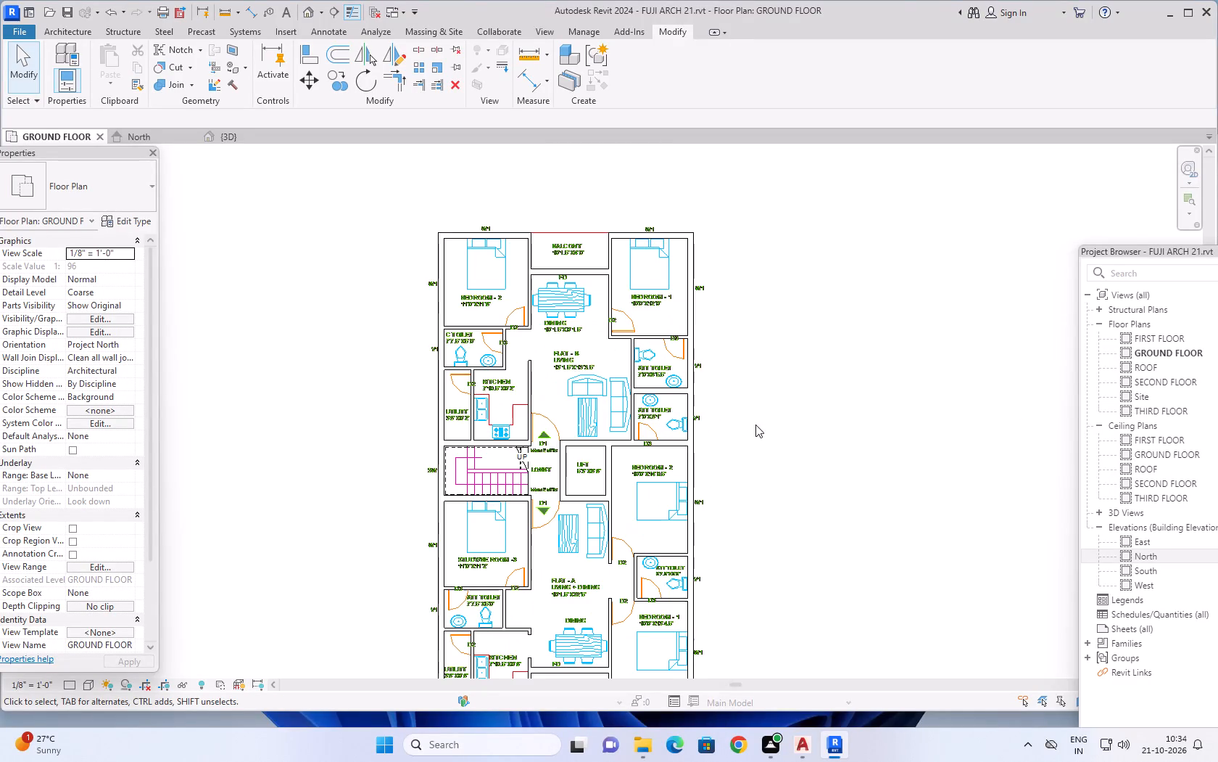
middle_click_drag(771, 420, 848, 365)
scroll(815, 260, "up", 4)
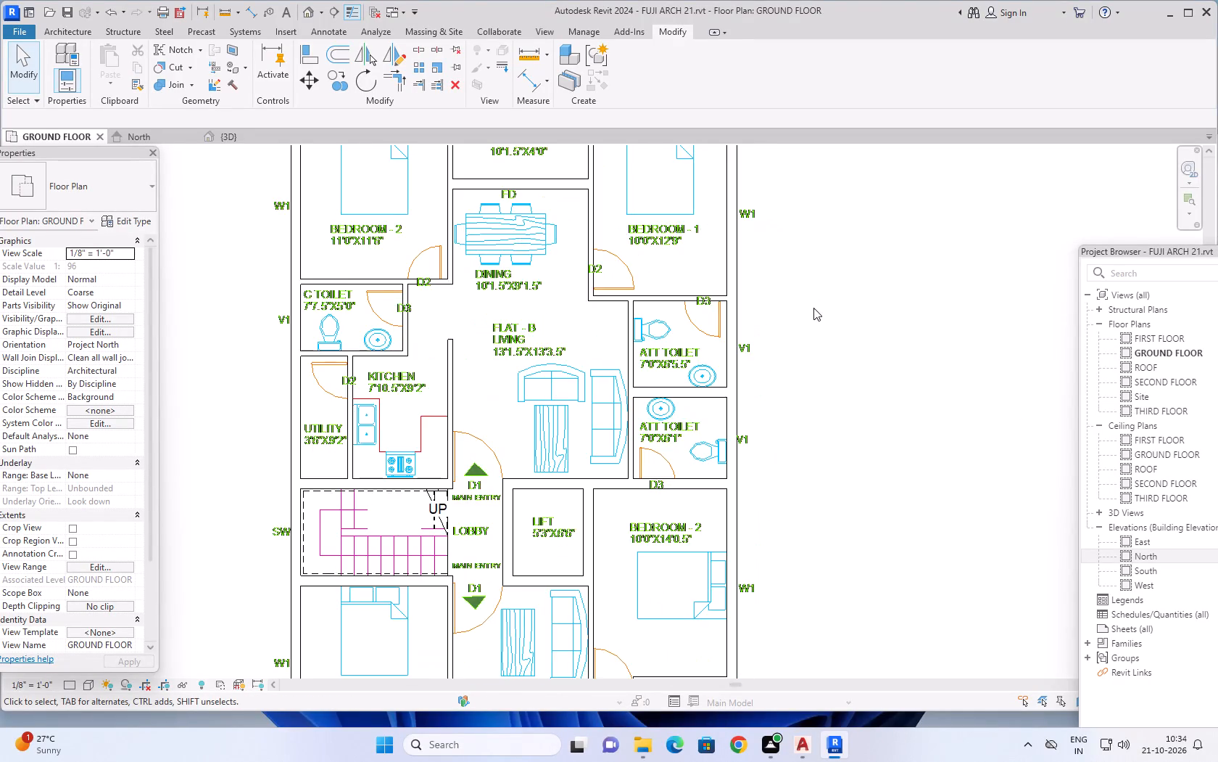
scroll(812, 310, "up", 2)
middle_click_drag(811, 310, 834, 353)
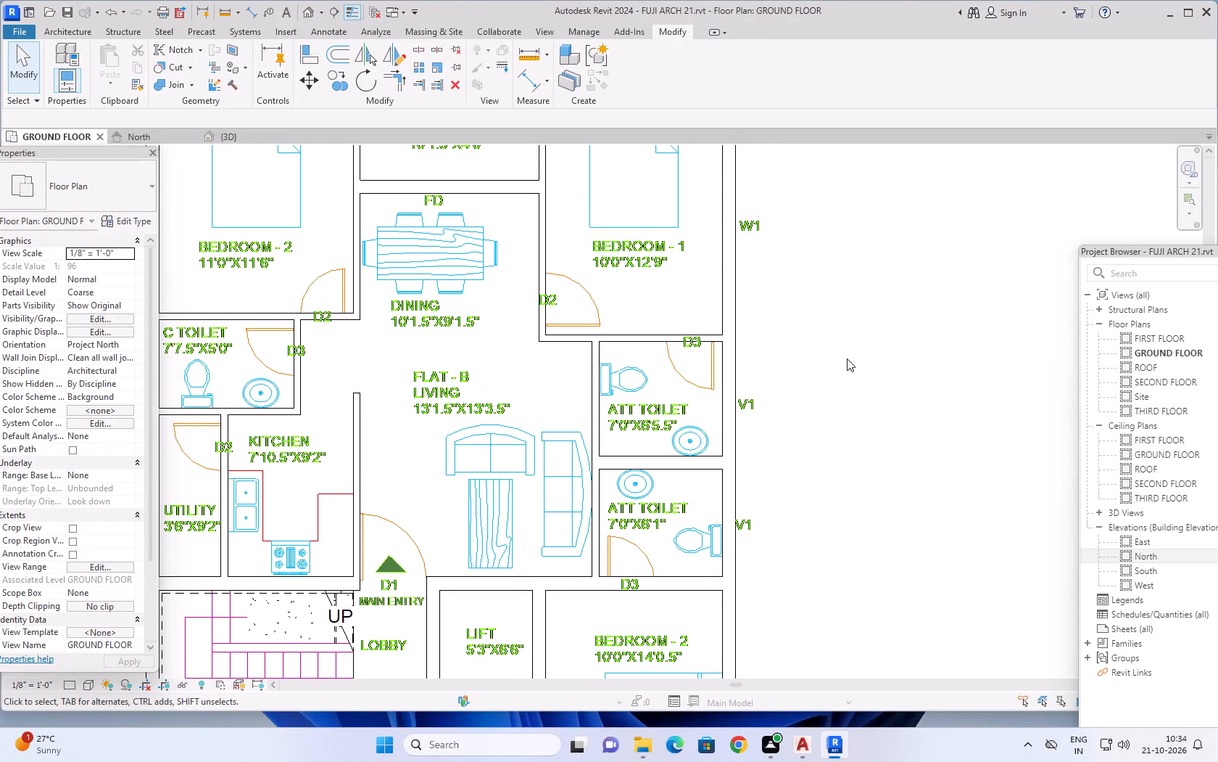
scroll(860, 362, "down", 5)
middle_click_drag(888, 430, 816, 313)
scroll(861, 450, "down", 2)
middle_click_drag(875, 486, 834, 426)
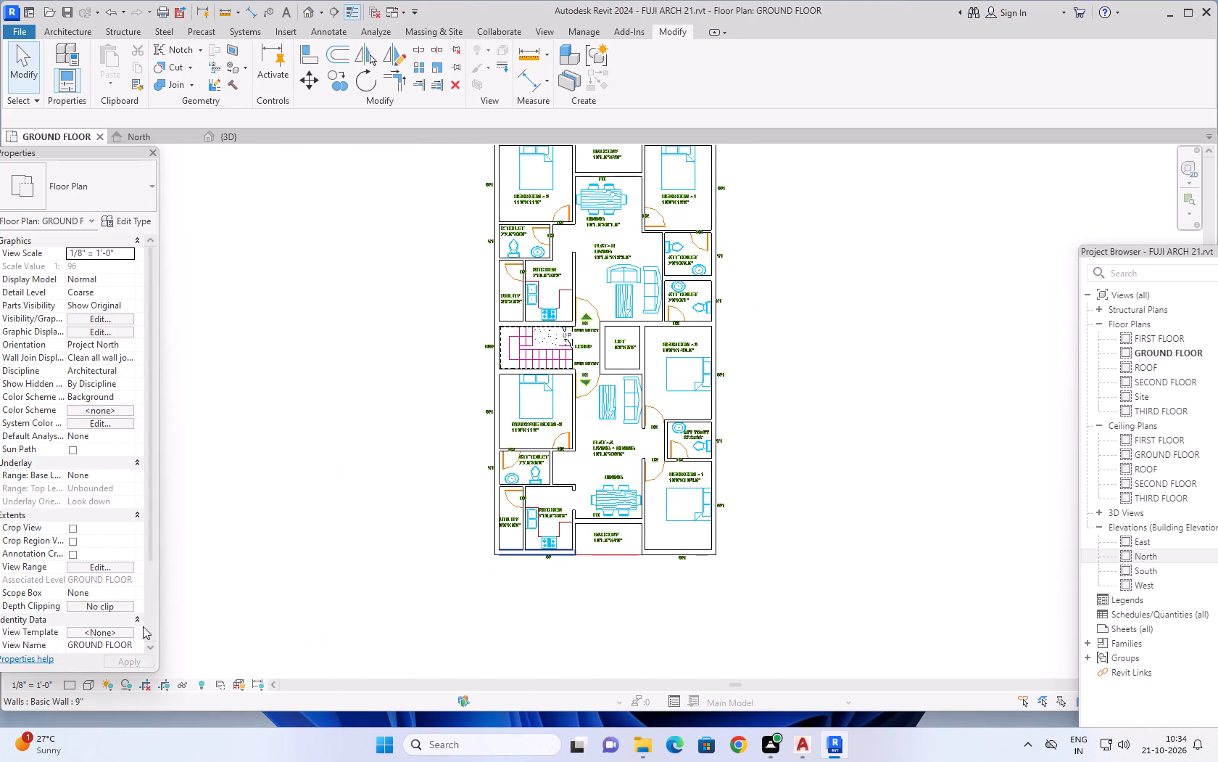
Set the ground floor plan's visual style to Wireframe.
left_click(83, 683)
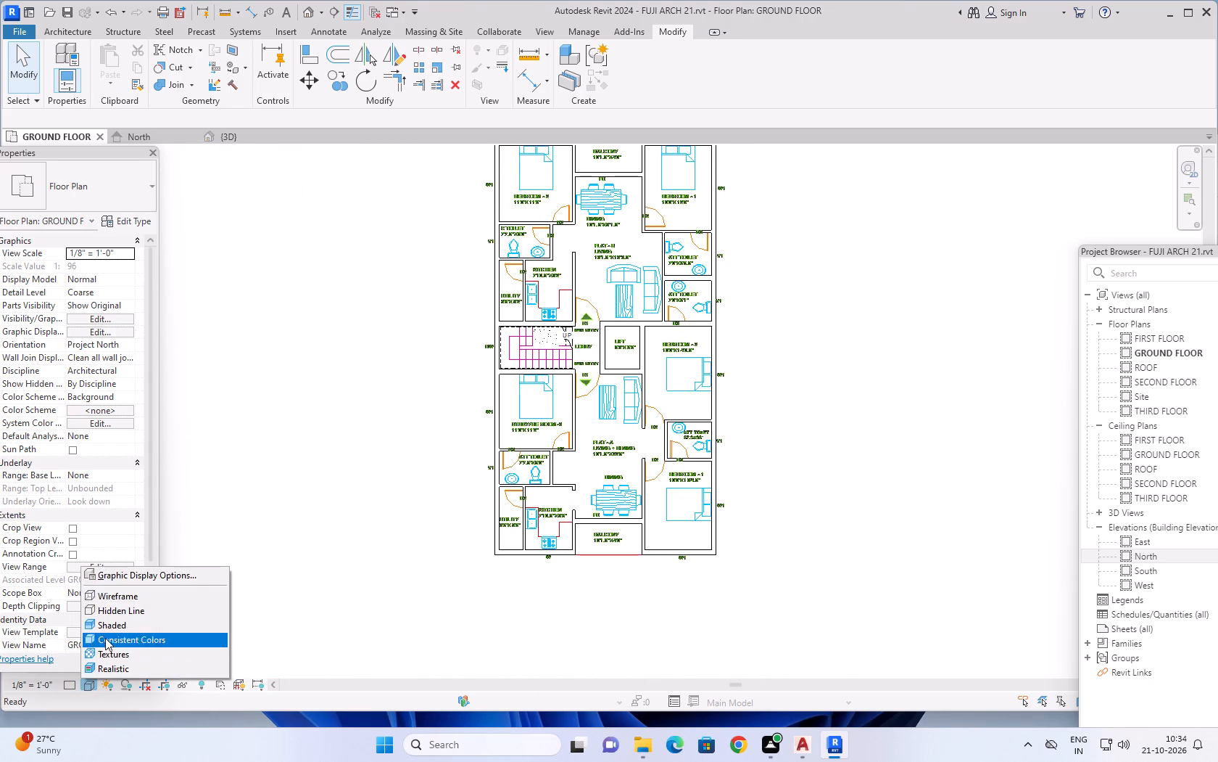
left_click(123, 588)
left_click(123, 595)
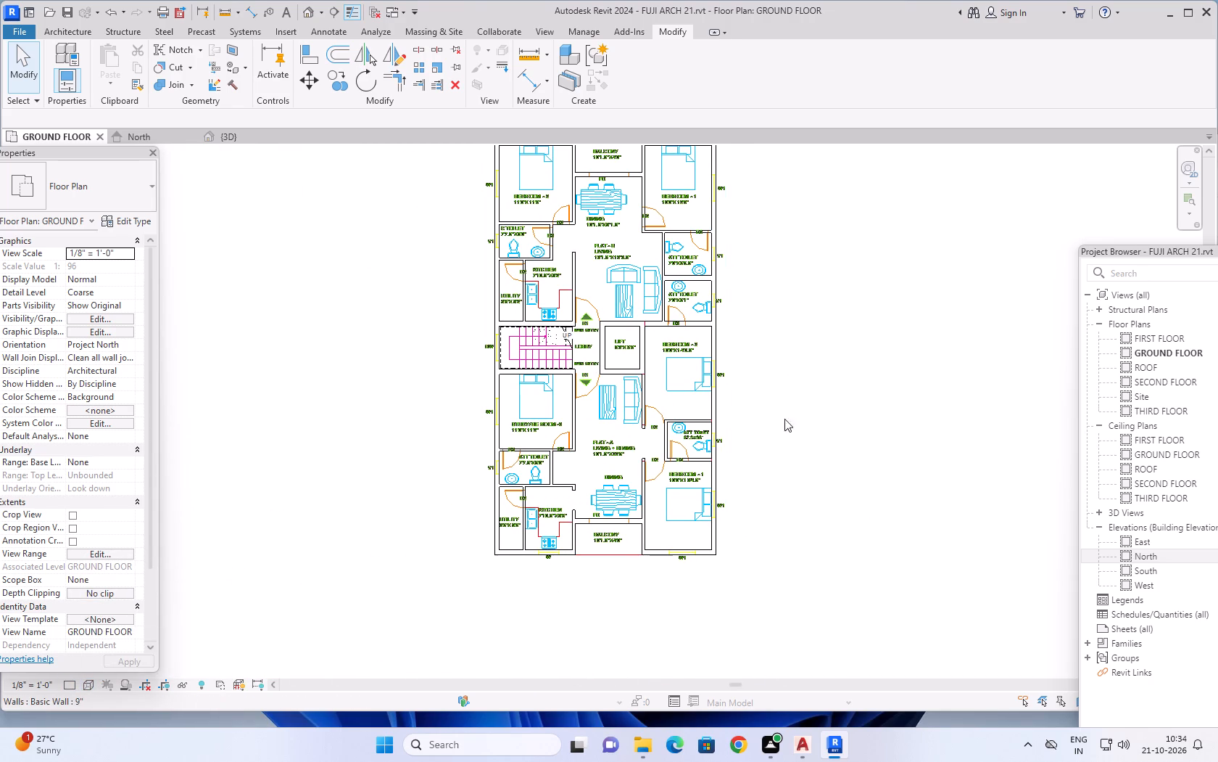
Examine the DWG window markings in the outer walls, closely at the W1 opening above Flat-B's Bedroom-2 bed.
middle_click_drag(829, 366, 768, 493)
scroll(551, 334, "up", 5)
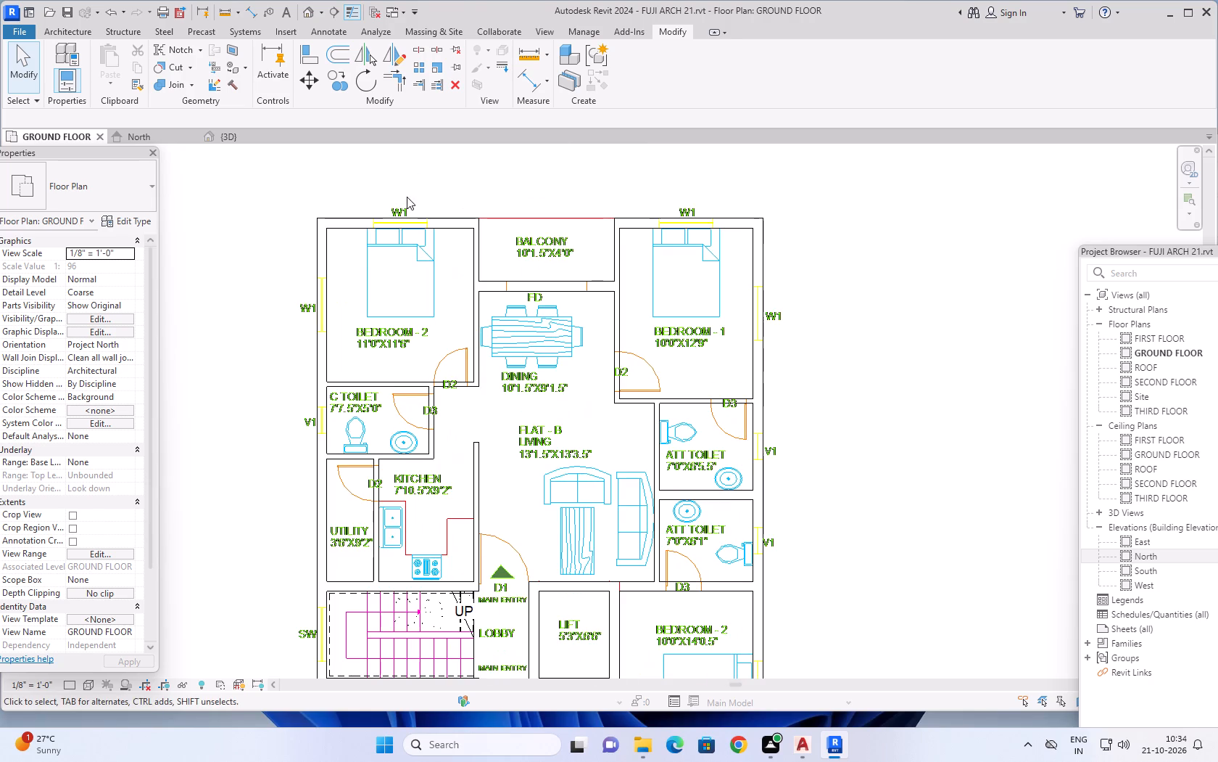
scroll(407, 199, "up", 5)
scroll(326, 236, "up", 9)
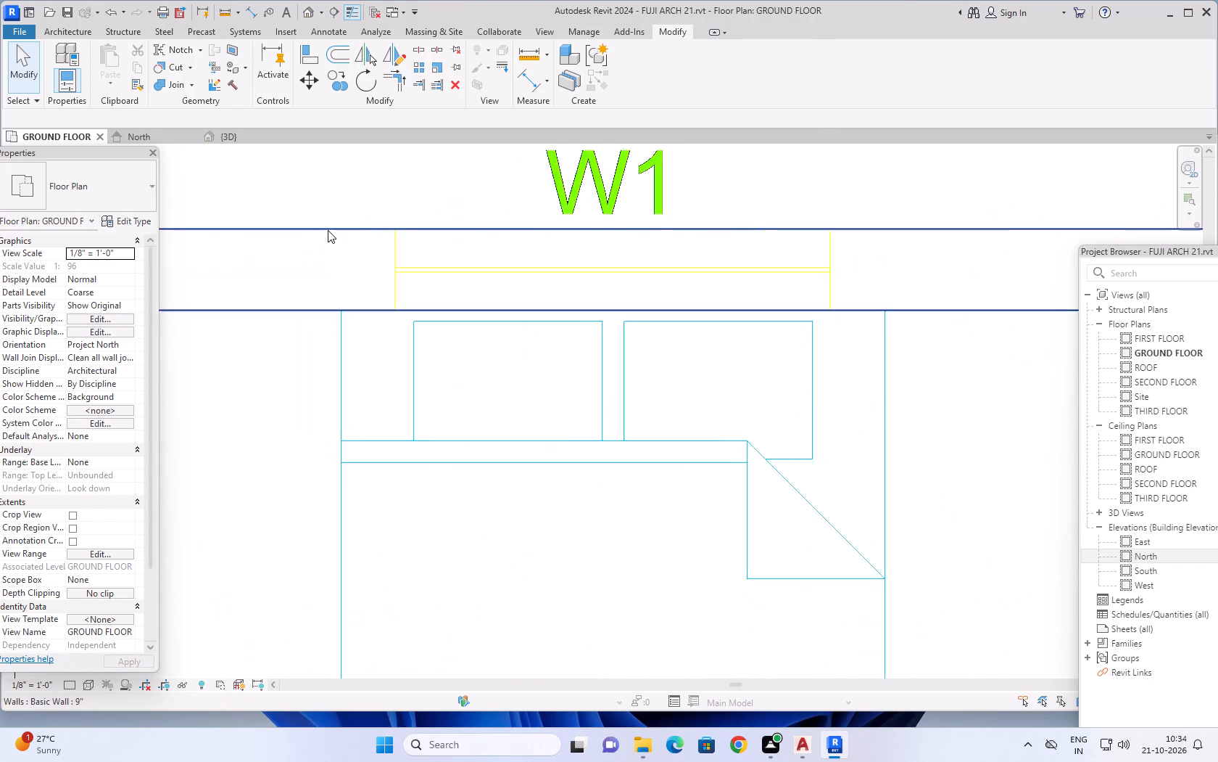
scroll(328, 230, "up", 2)
scroll(884, 290, "up", 6)
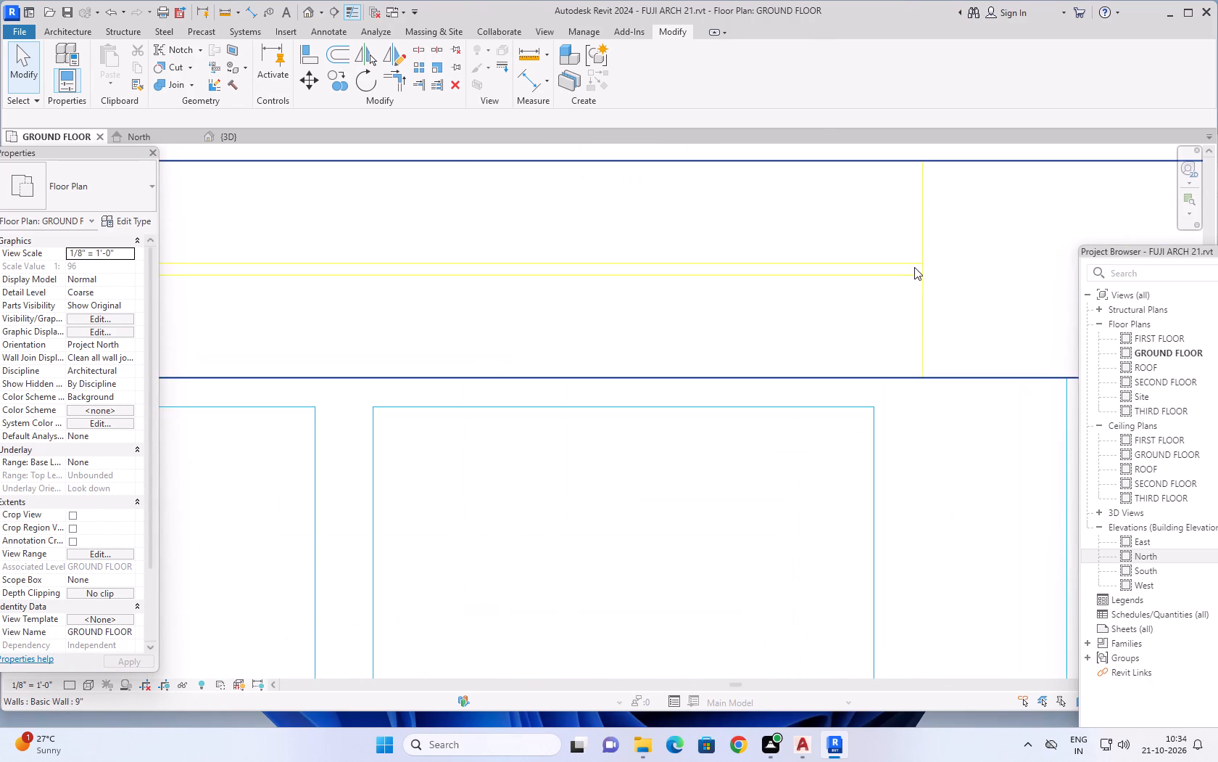
scroll(916, 267, "up", 6)
scroll(935, 271, "down", 17)
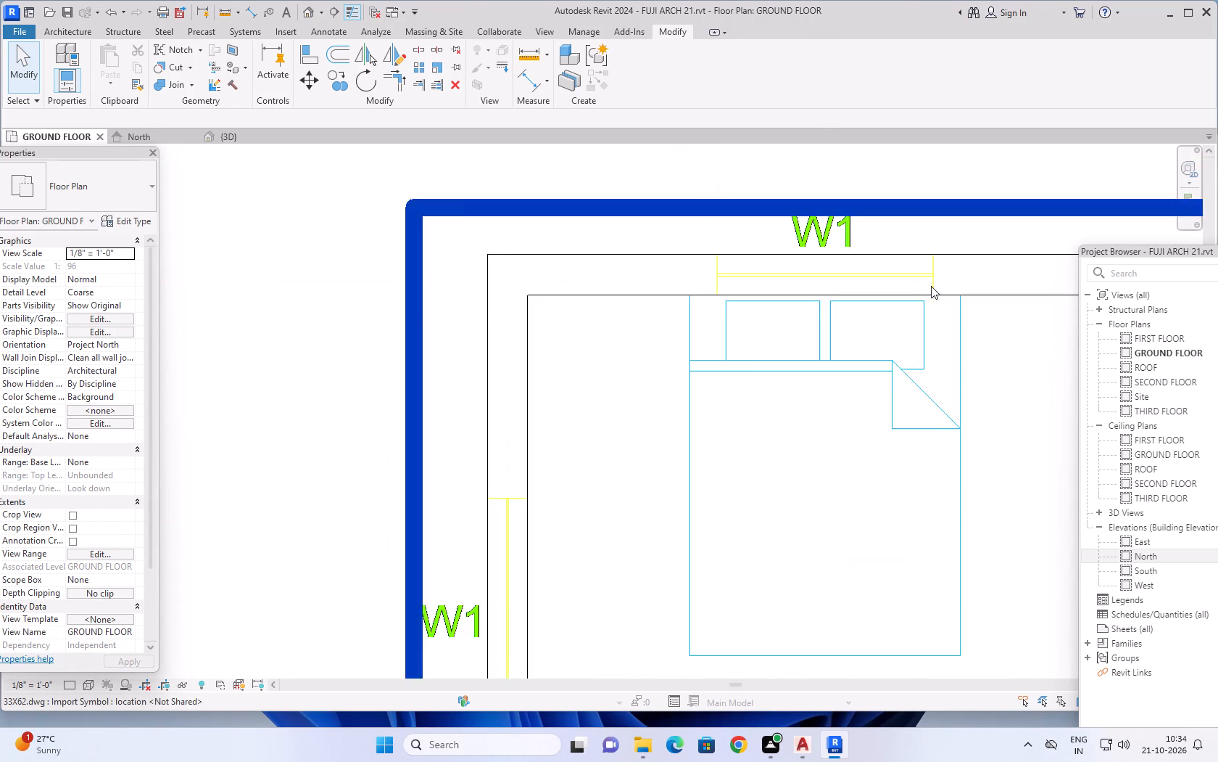
scroll(931, 286, "down", 13)
middle_click_drag(945, 242, 487, 260)
scroll(934, 242, "down", 1)
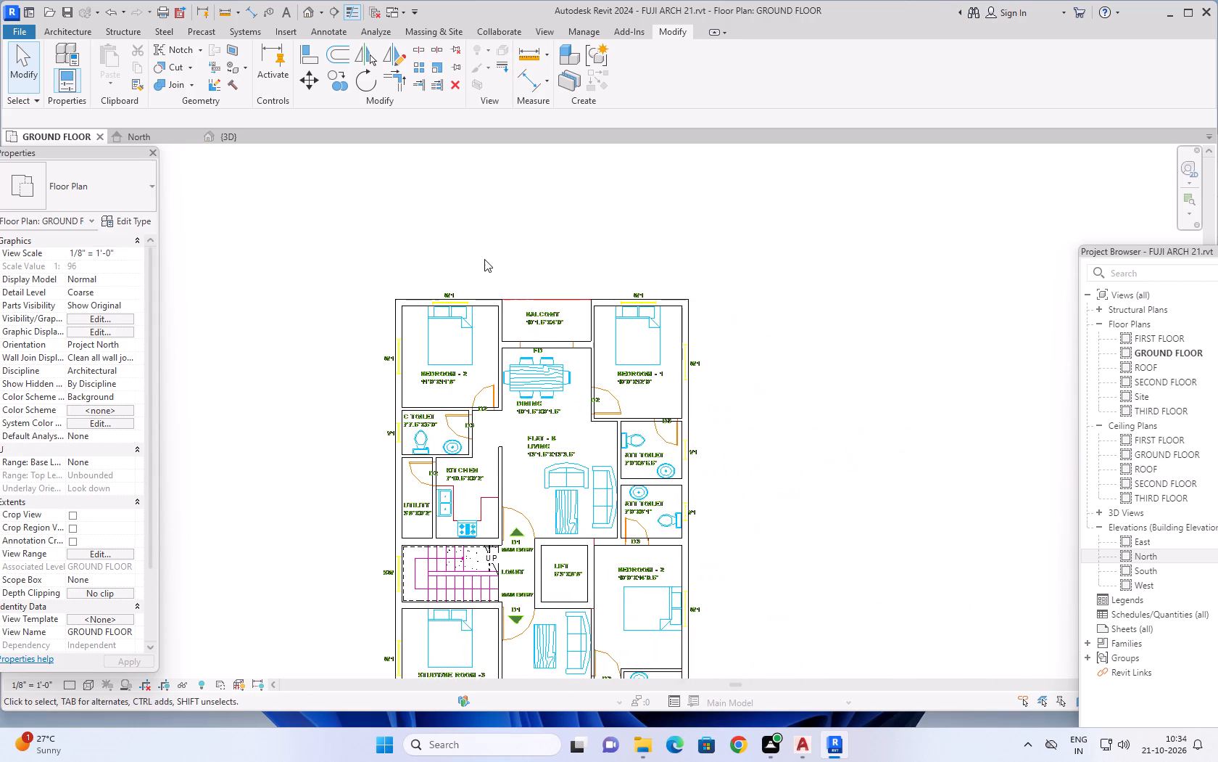
scroll(505, 255, "down", 3)
middle_click_drag(559, 257, 686, 235)
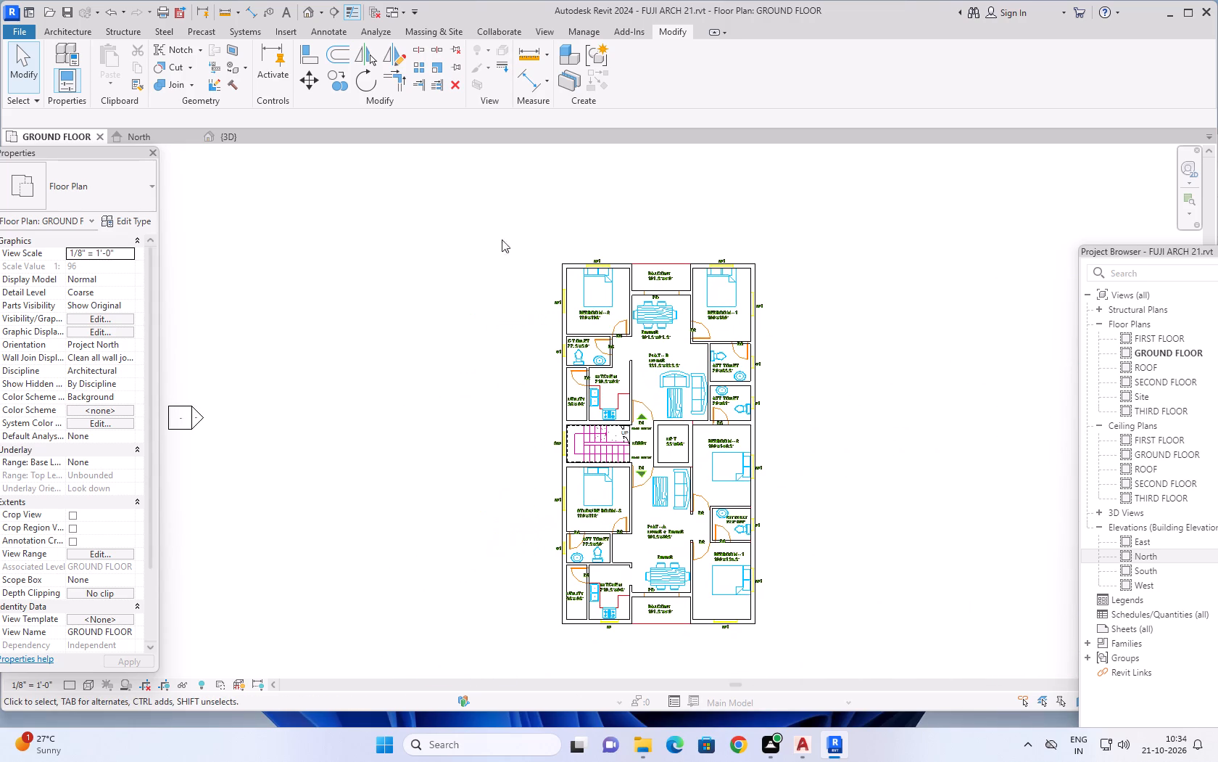
Start placing a window and open the Window-Fixed-Round-Top family from the US library's Windows folder for loading.
left_click(58, 32)
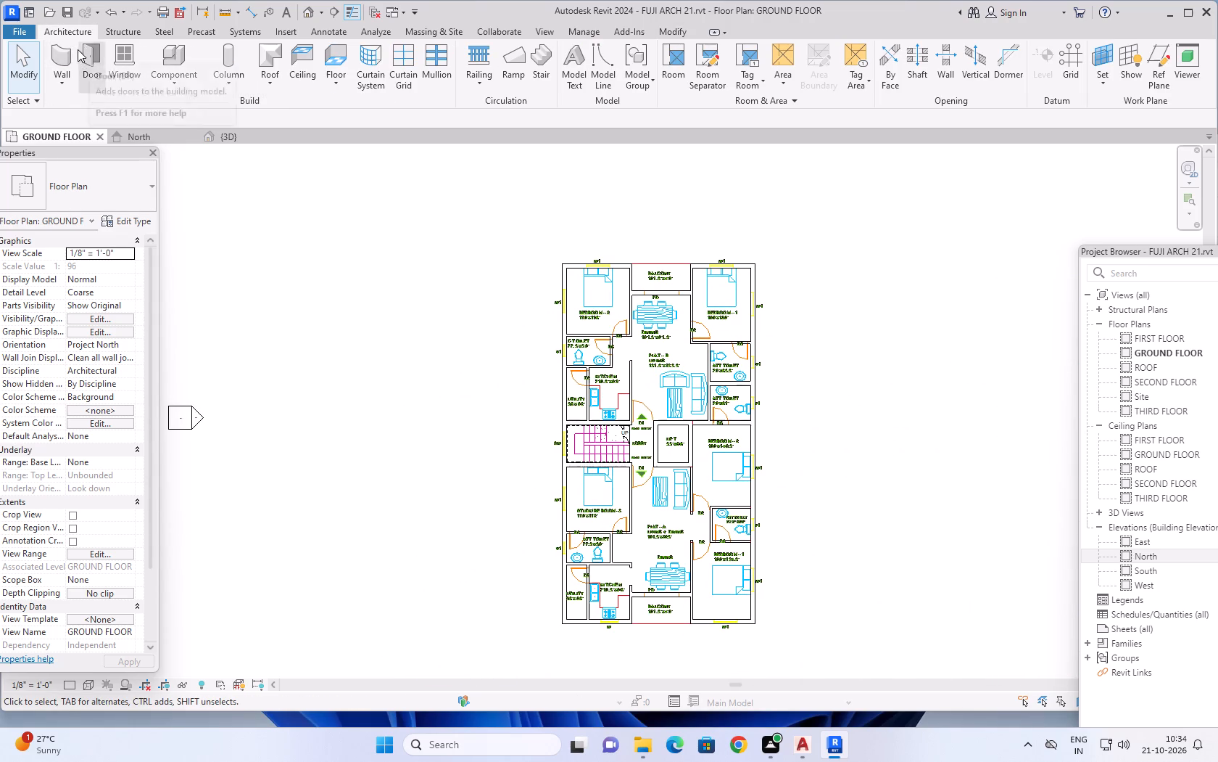
left_click(117, 50)
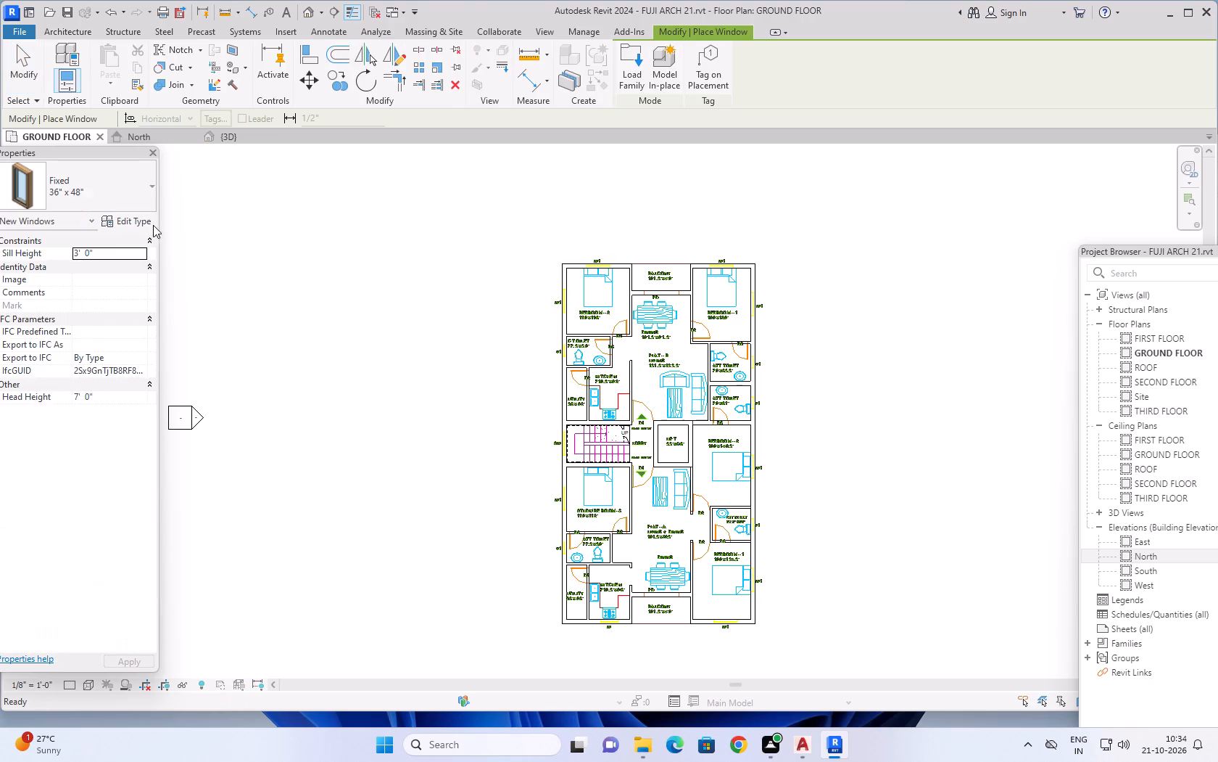
left_click(145, 194)
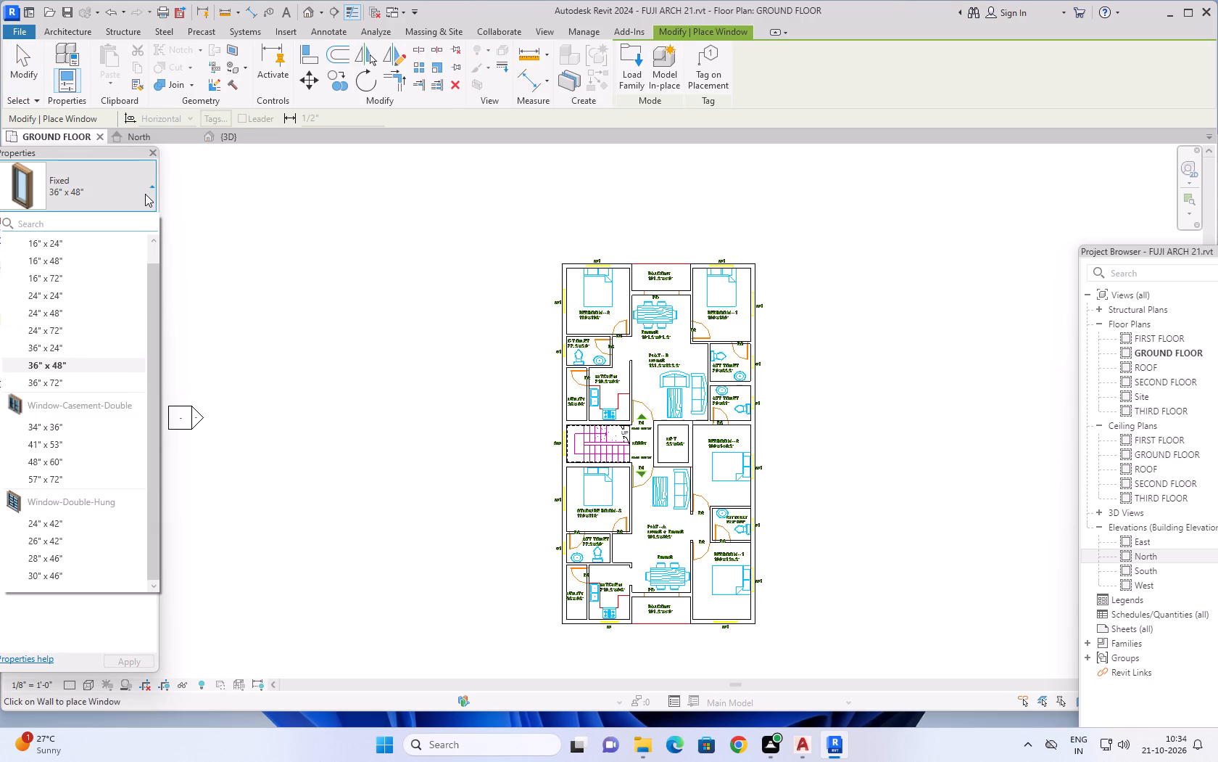
left_click(96, 186)
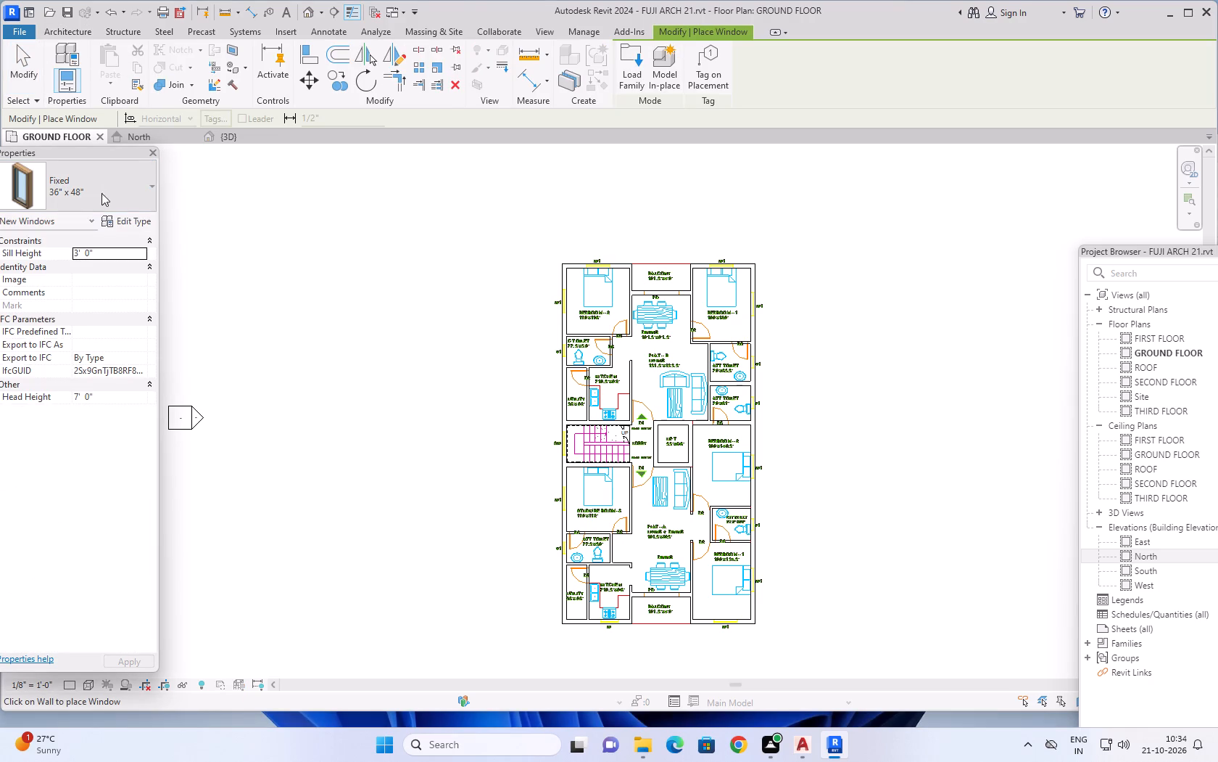
left_click(625, 65)
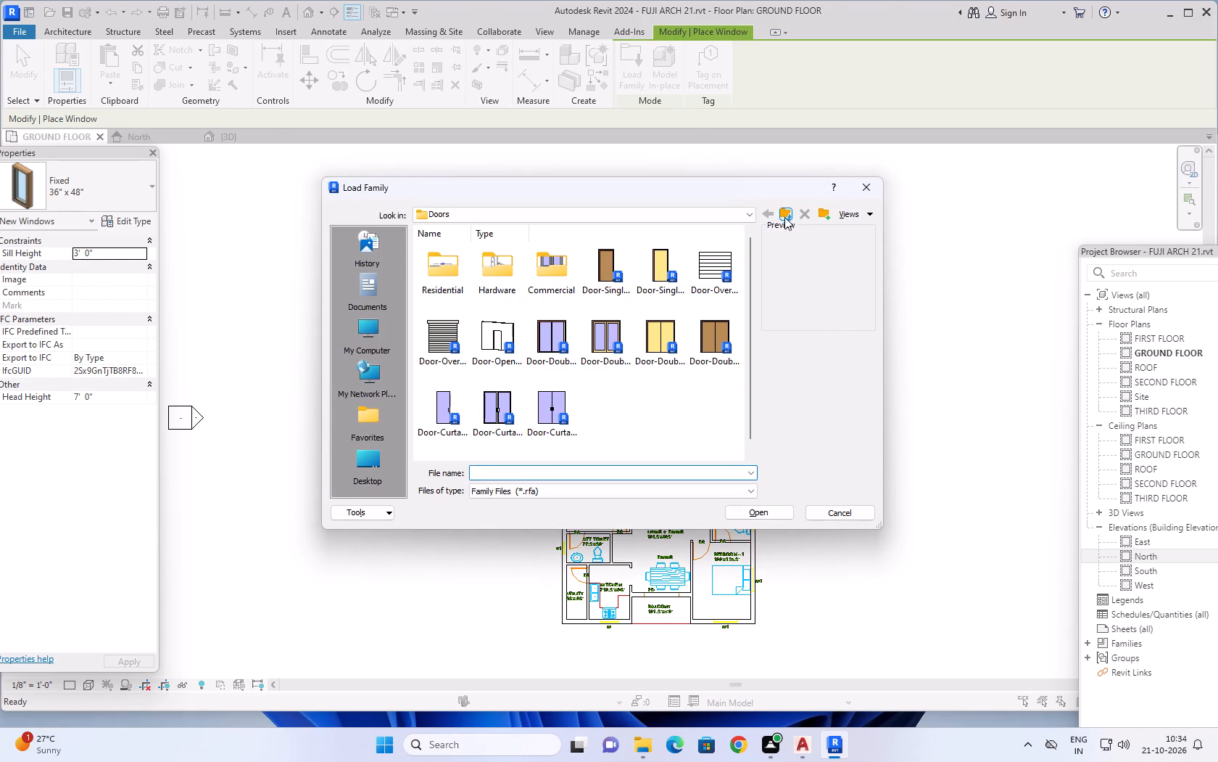
left_click(786, 210)
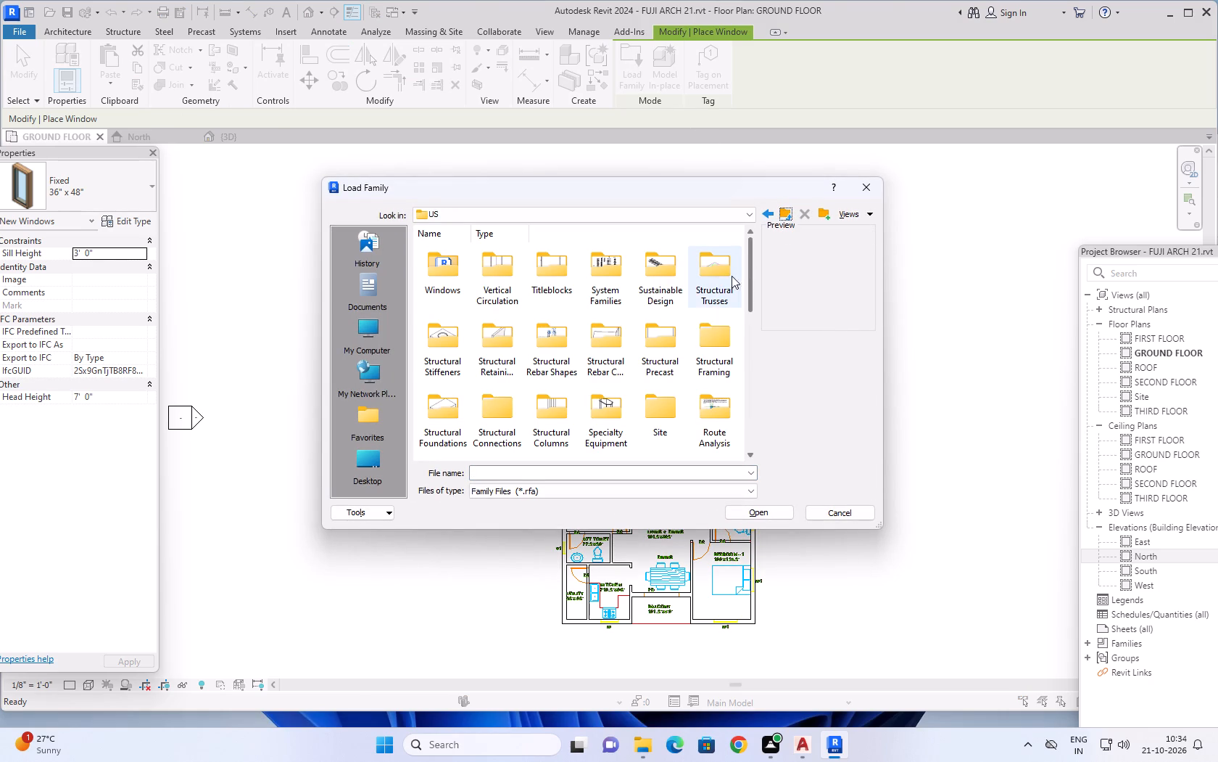
double_click(452, 271)
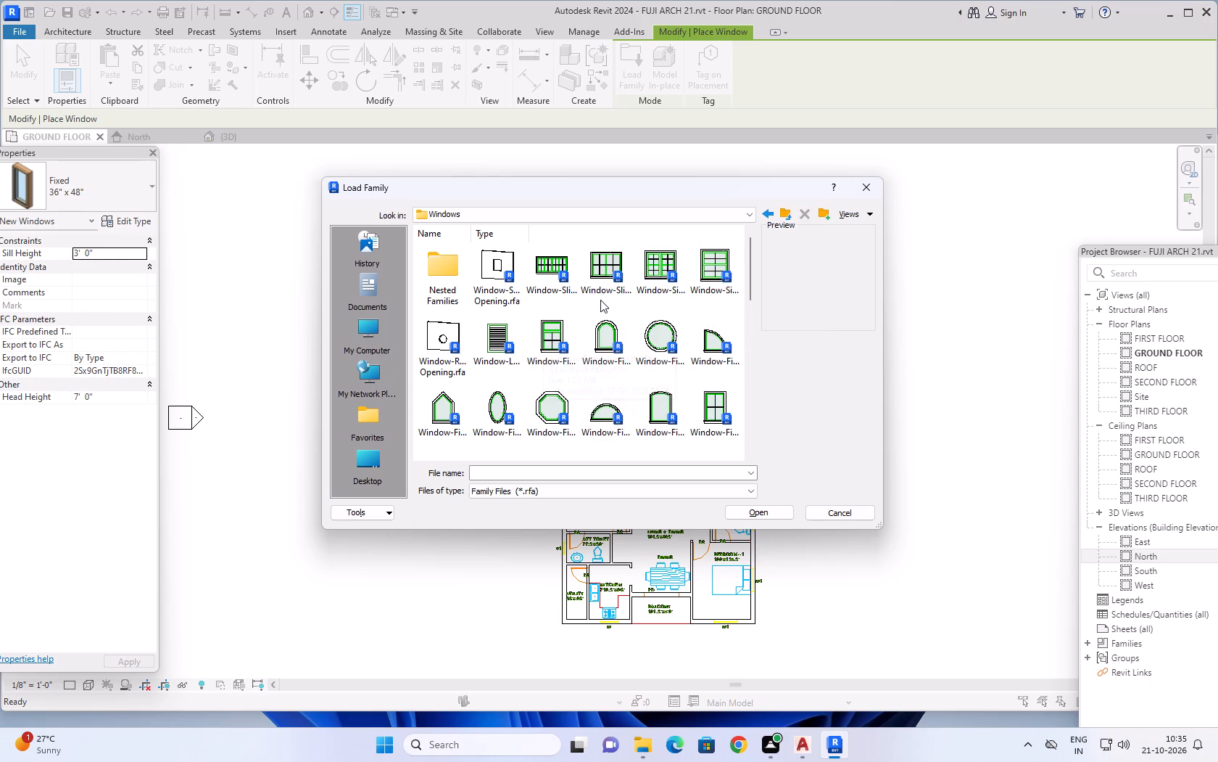
scroll(580, 275, "down", 4)
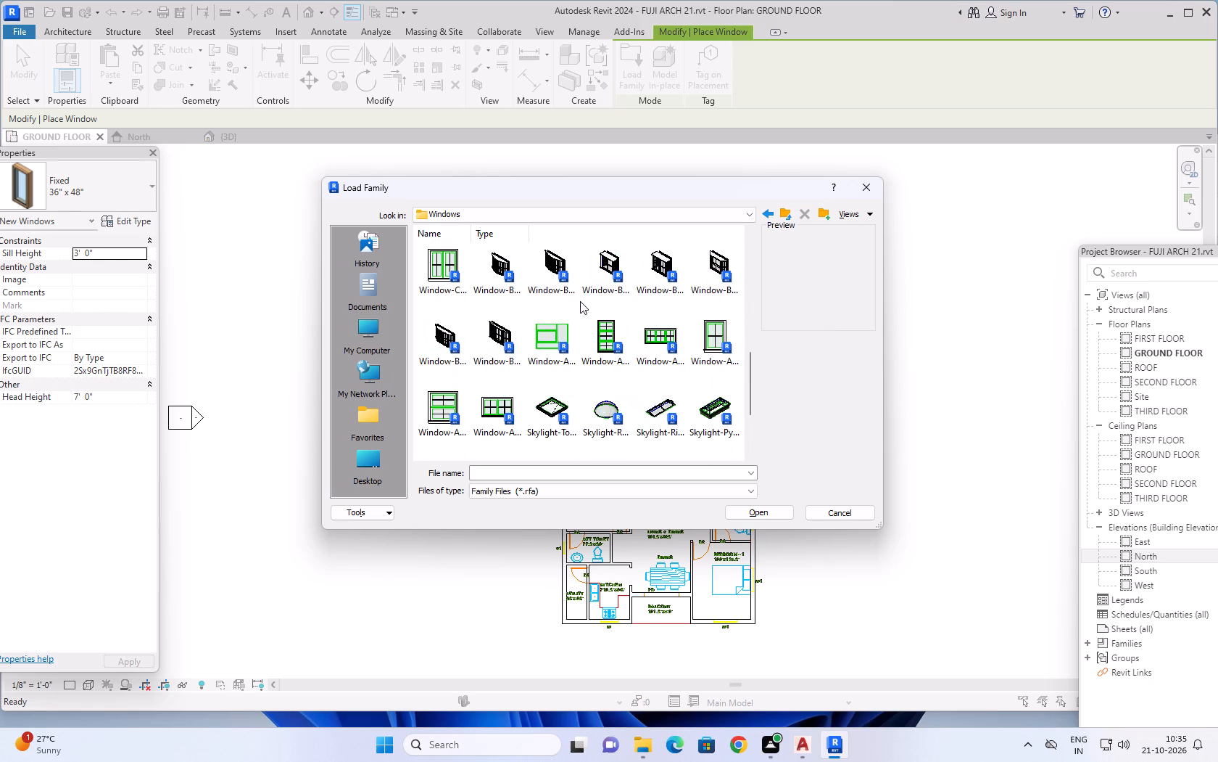
scroll(580, 302, "down", 7)
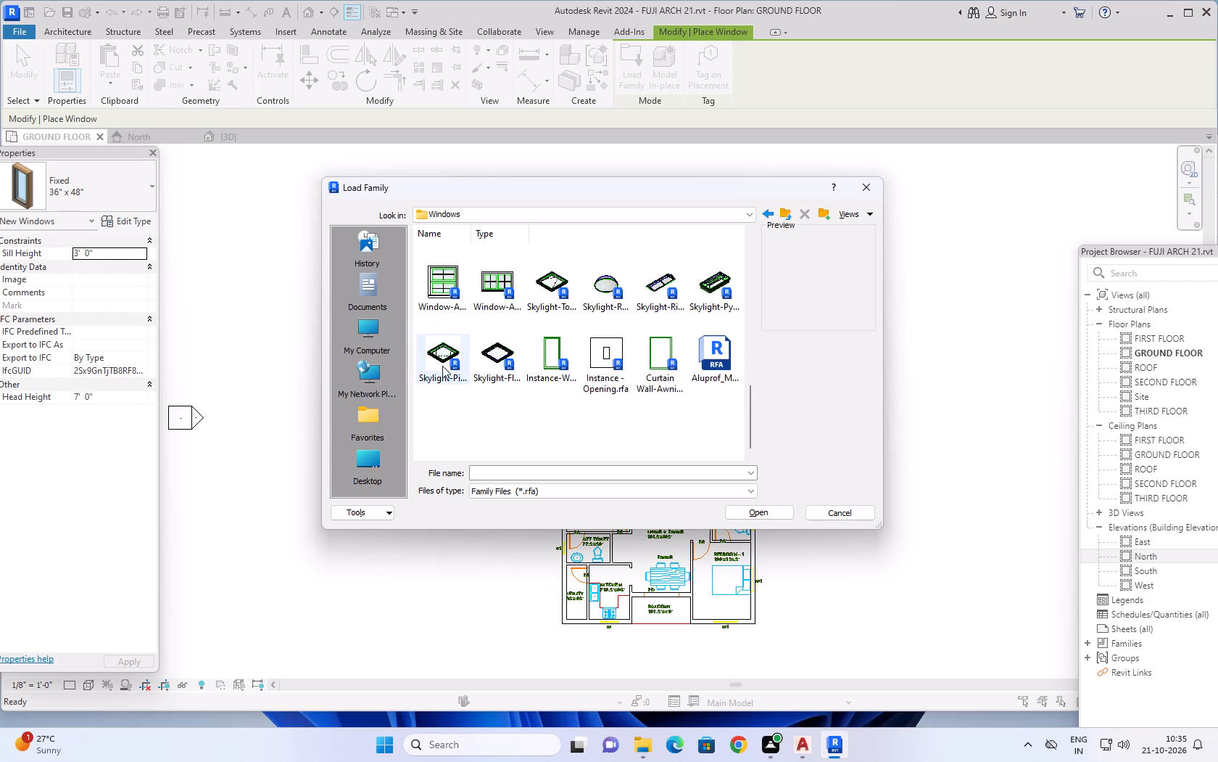
scroll(592, 356, "up", 5)
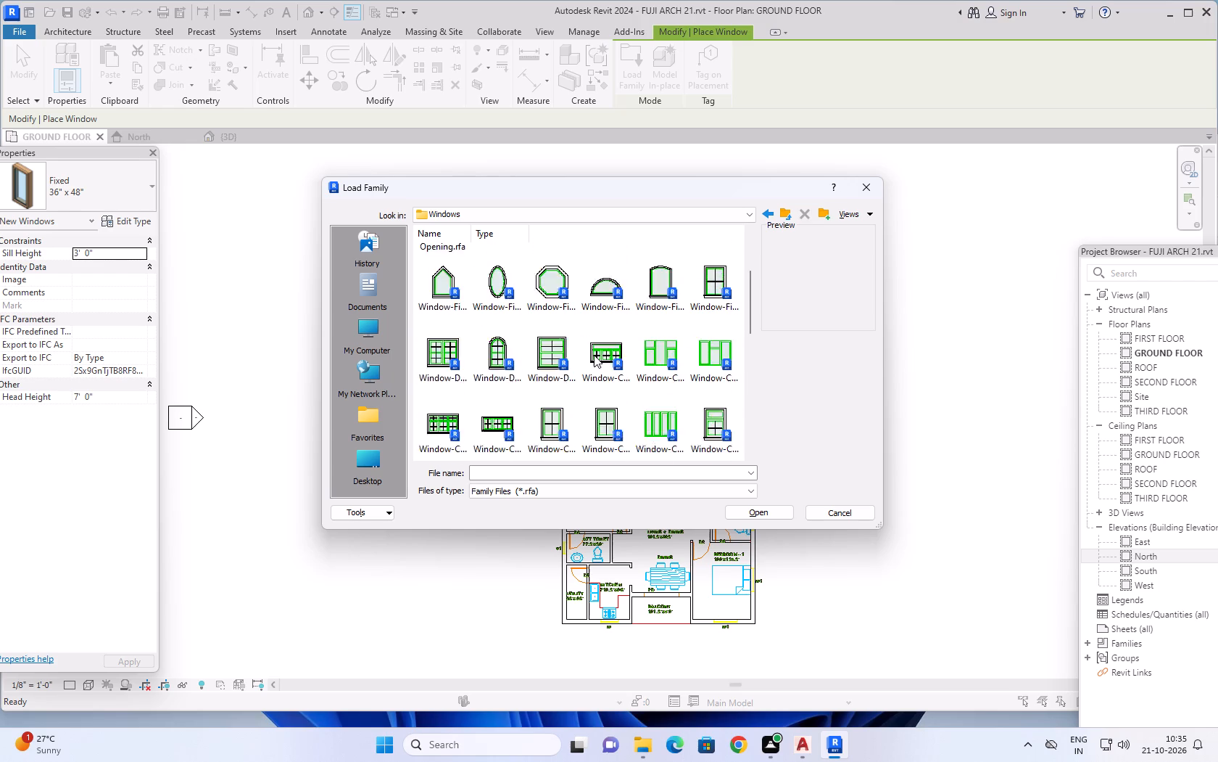
scroll(598, 355, "up", 5)
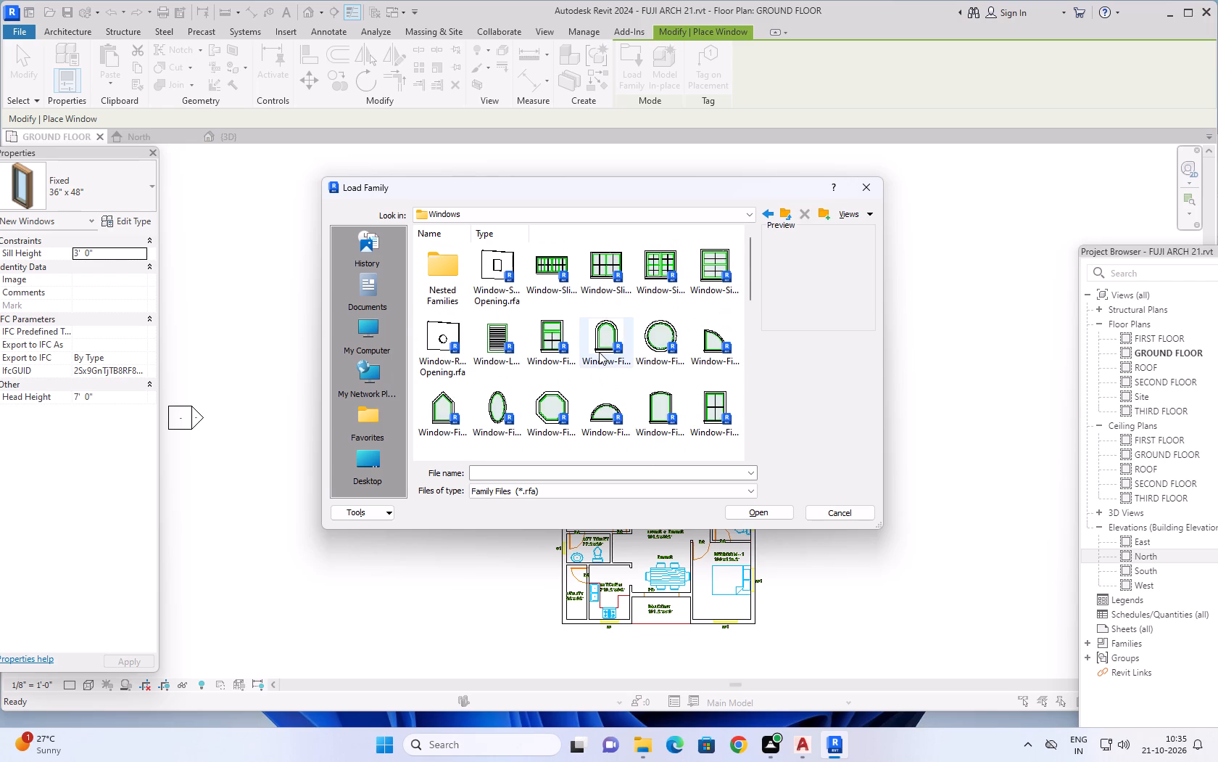
left_click(604, 335)
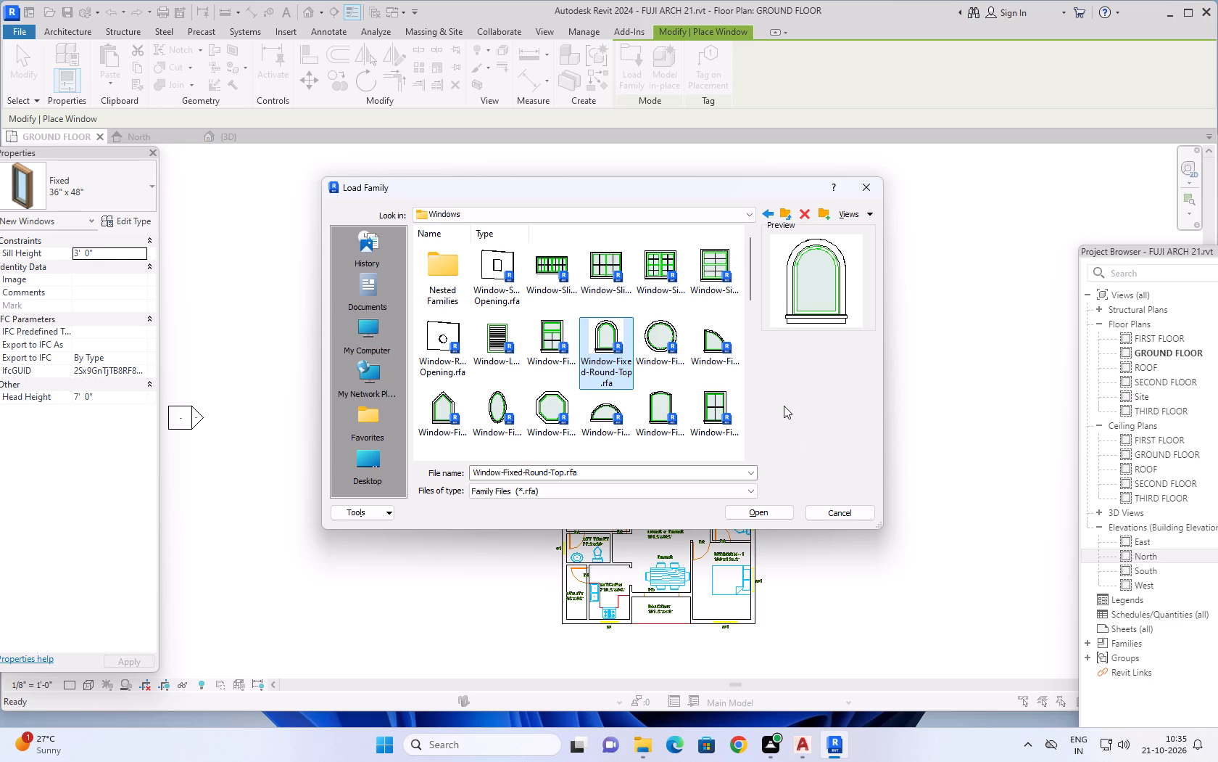
left_click(756, 512)
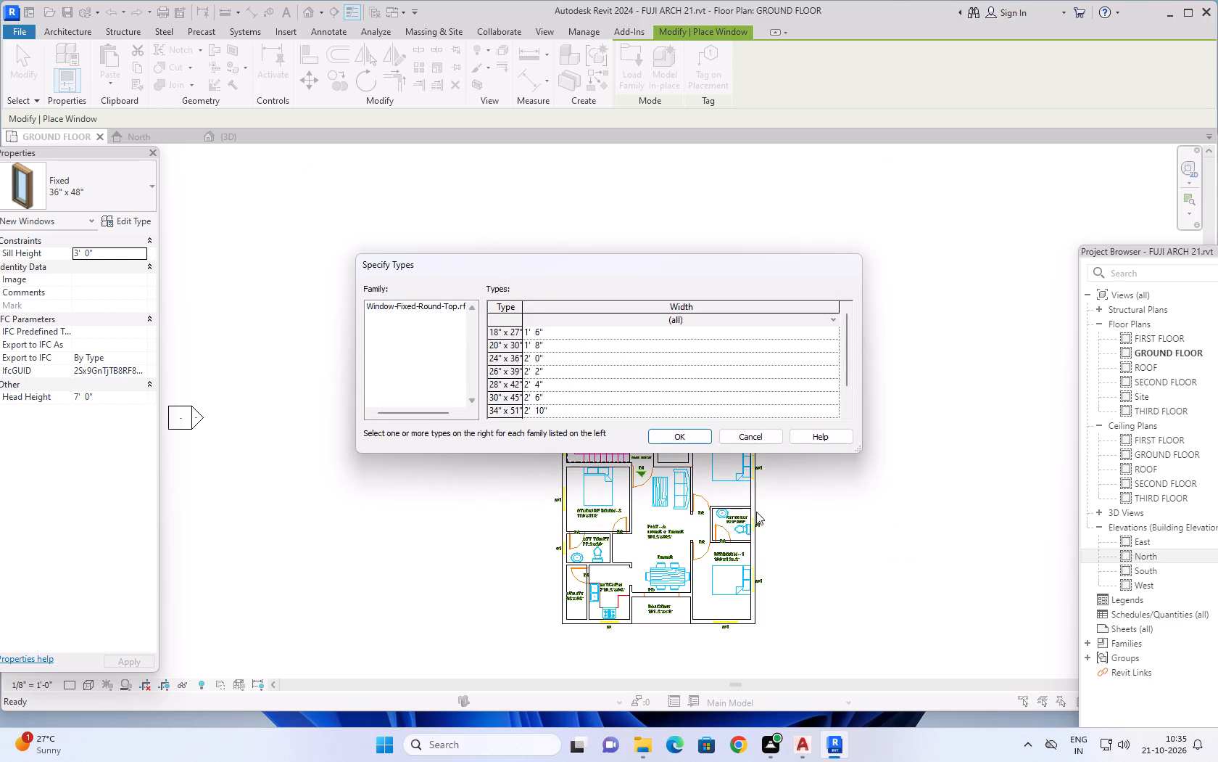
Load the 38" x 57" type of the Window-Fixed-Round-Top family.
scroll(513, 348, "down", 8)
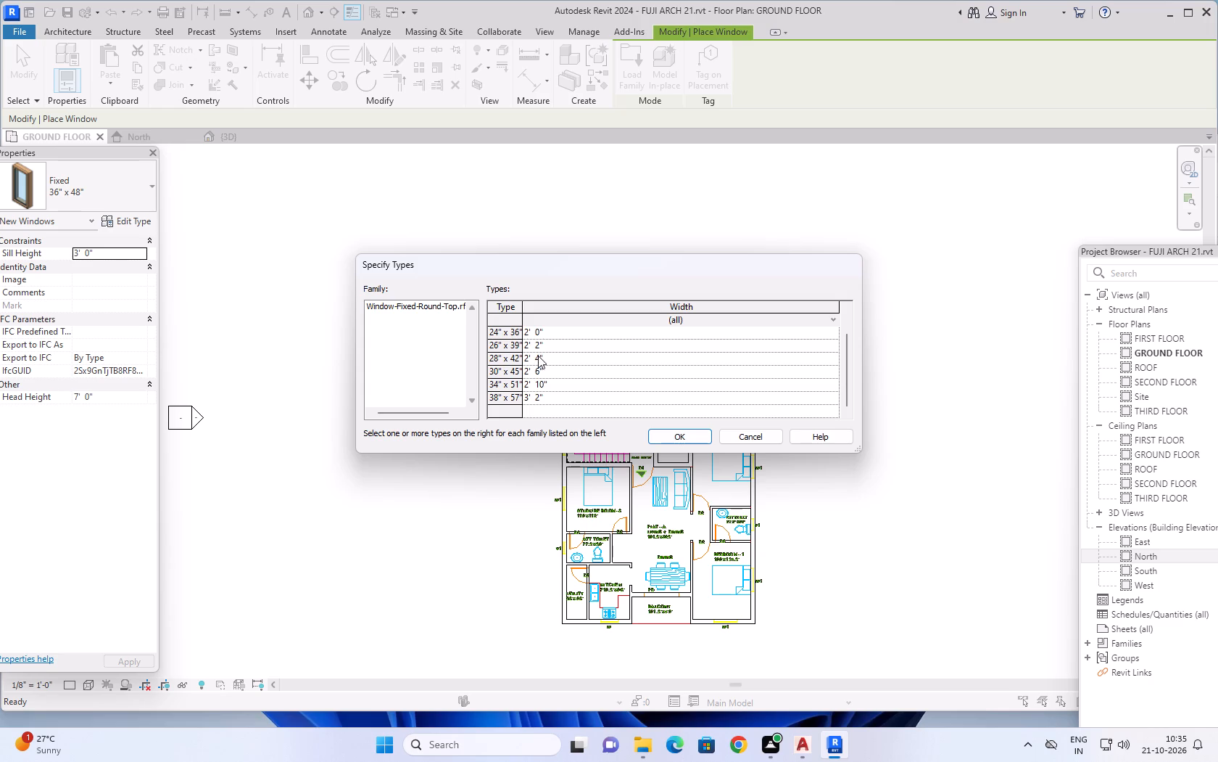
scroll(541, 360, "up", 5)
scroll(541, 360, "down", 7)
left_click(544, 397)
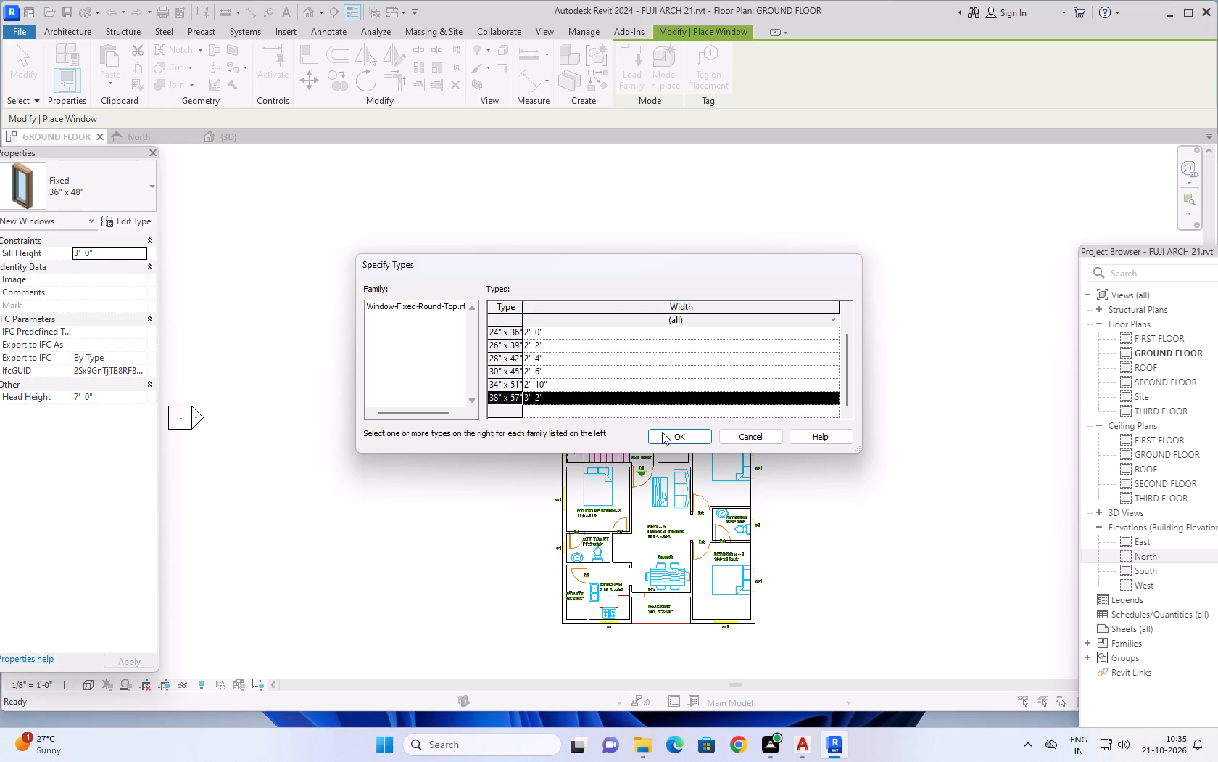
left_click(668, 433)
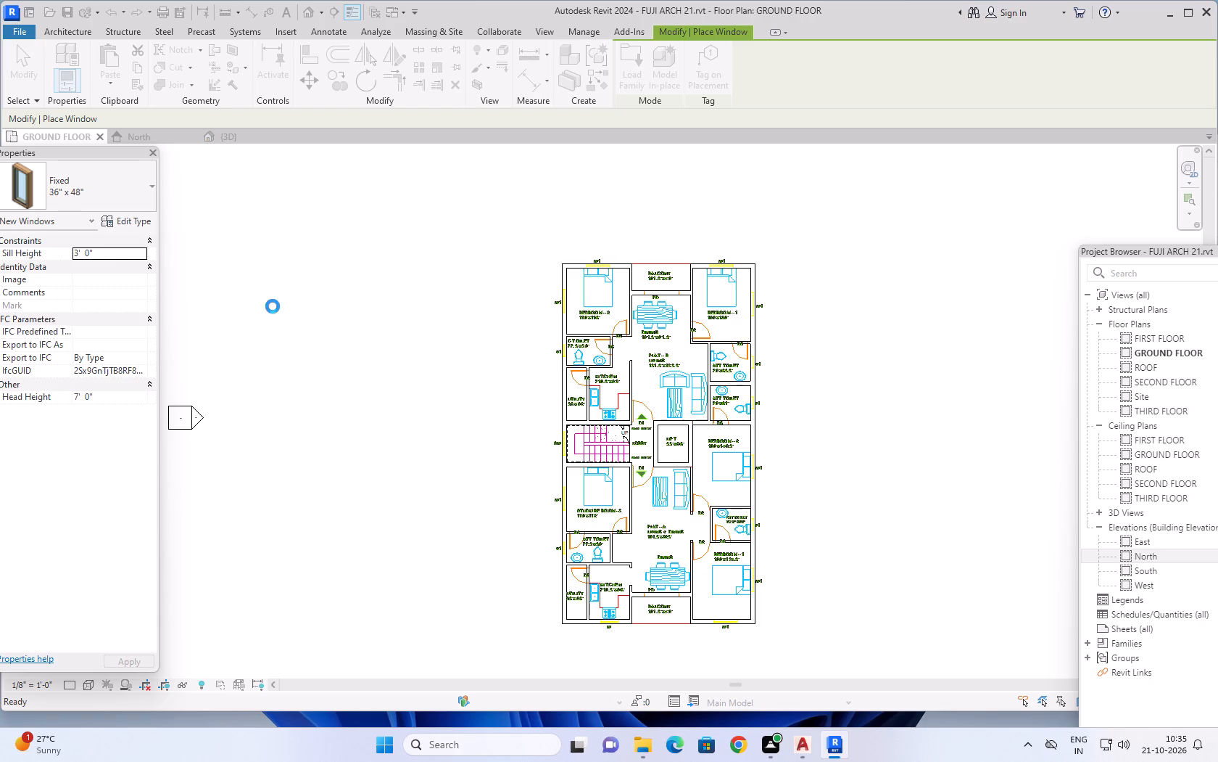
Duplicate the round-top window's 38" x 57" type under the name 4'X4'.
left_click(131, 224)
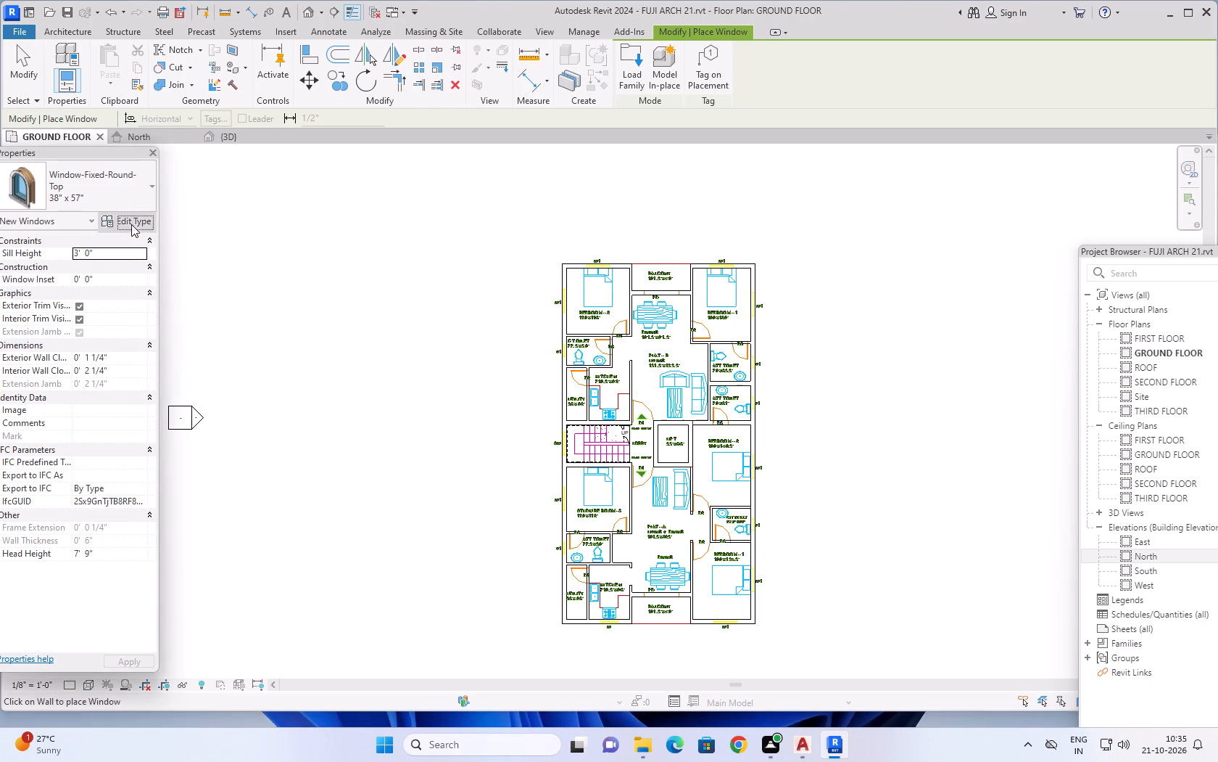
left_click(943, 247)
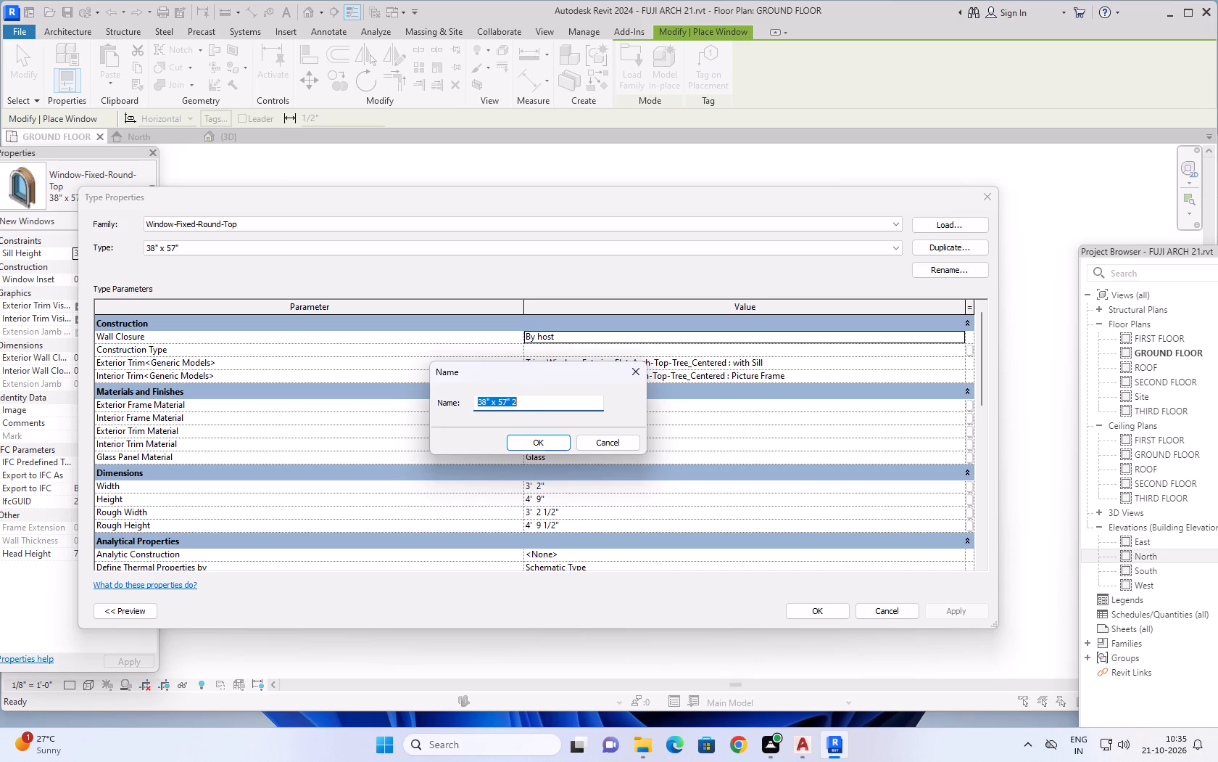
key("4")
key("apostrophe")
type("X4;")
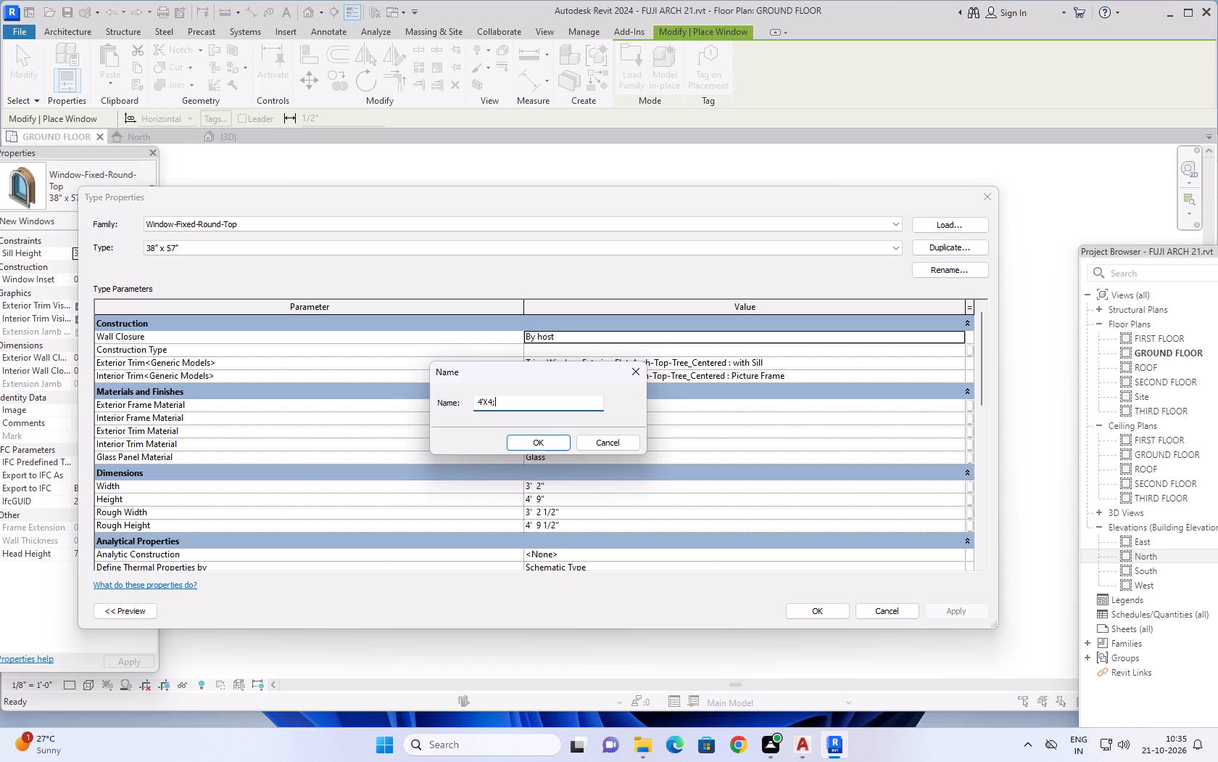
key("BackSpace")
key("apostrophe")
key("Return")
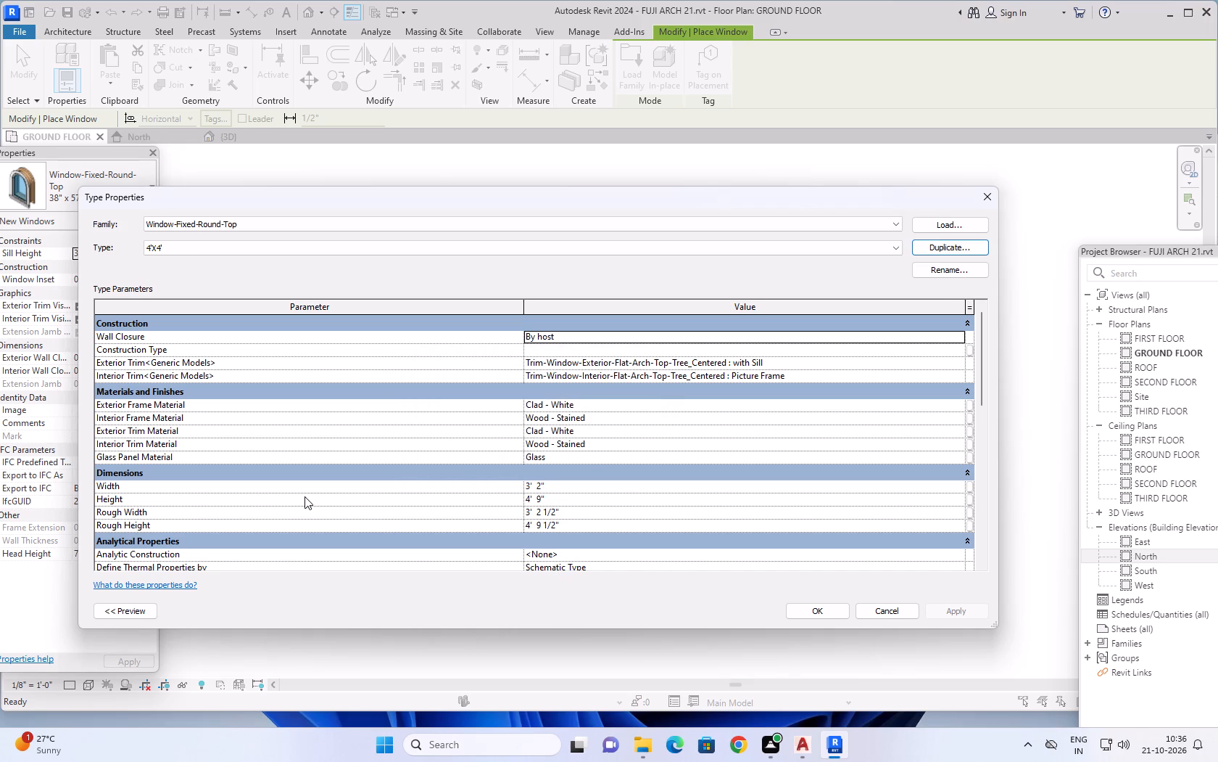
Set the round-top 4'X4' type's width to 4' and height to 4' and apply the type changes.
left_click(560, 490)
type("4'")
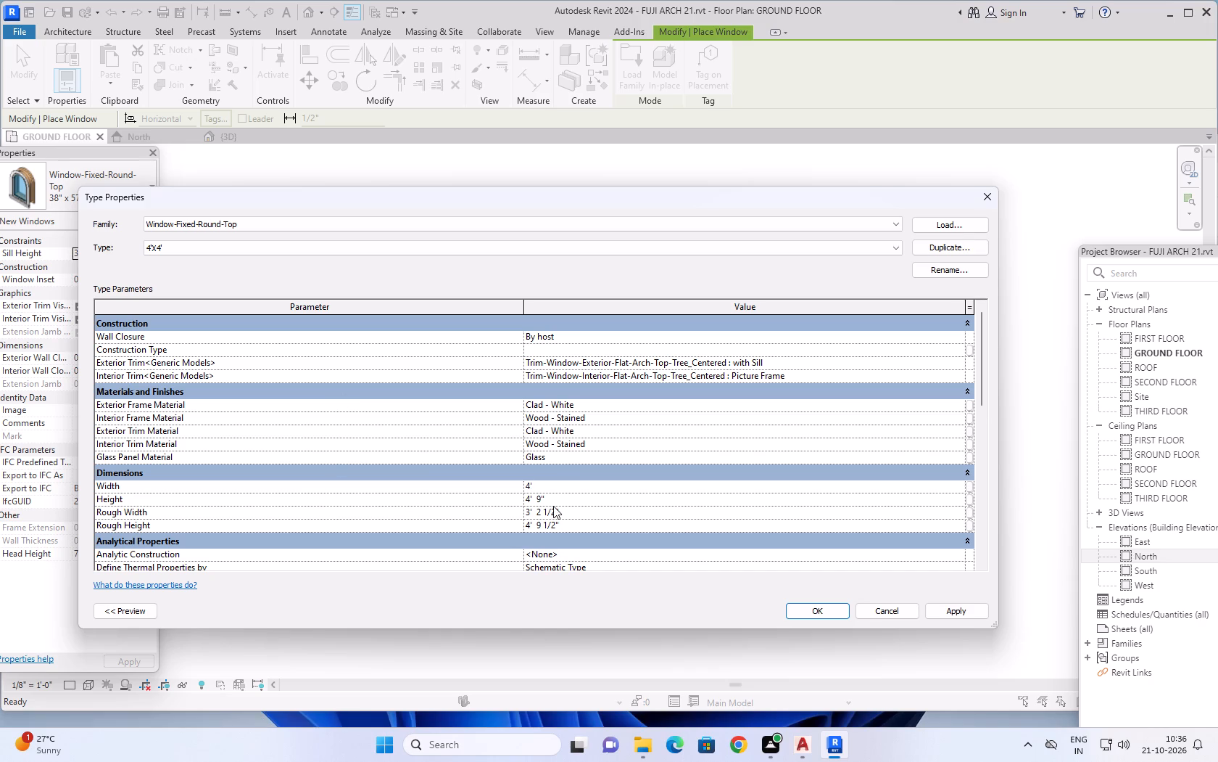
left_click(571, 499)
key("4")
key("apostrophe")
key("Return")
scroll(460, 476, "down", 11)
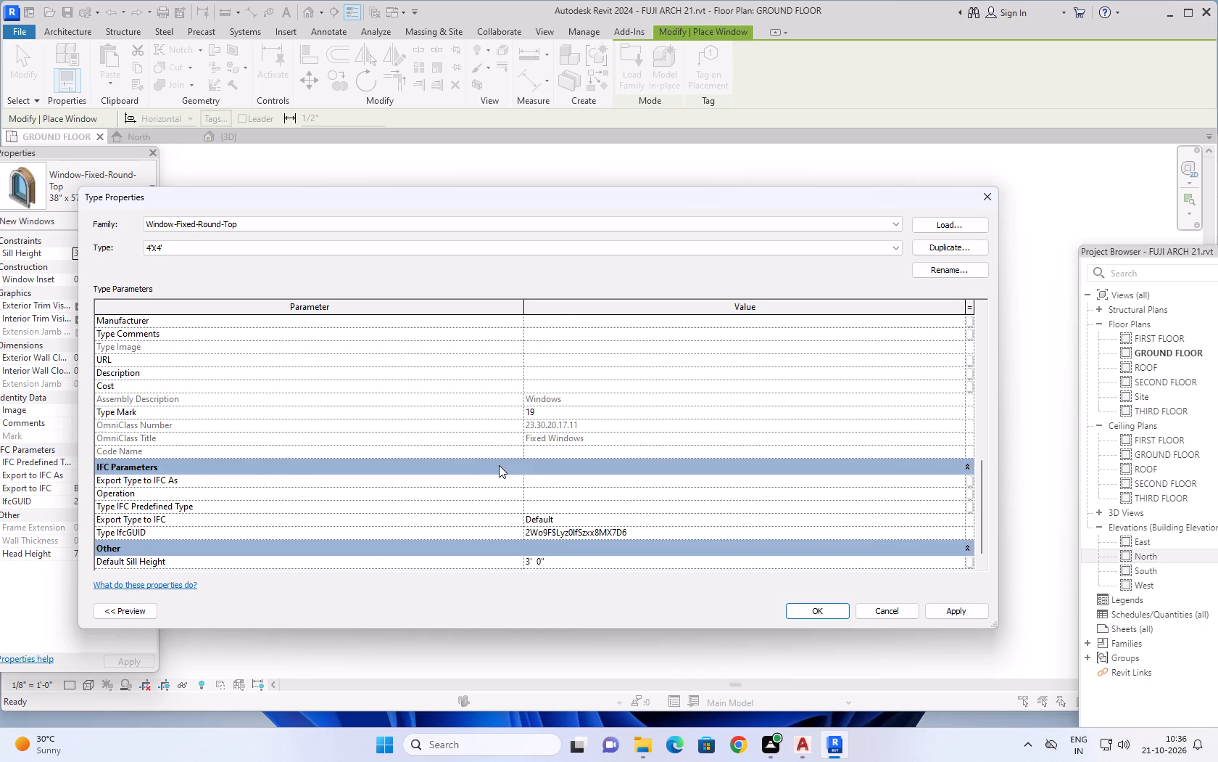
scroll(400, 422, "down", 5)
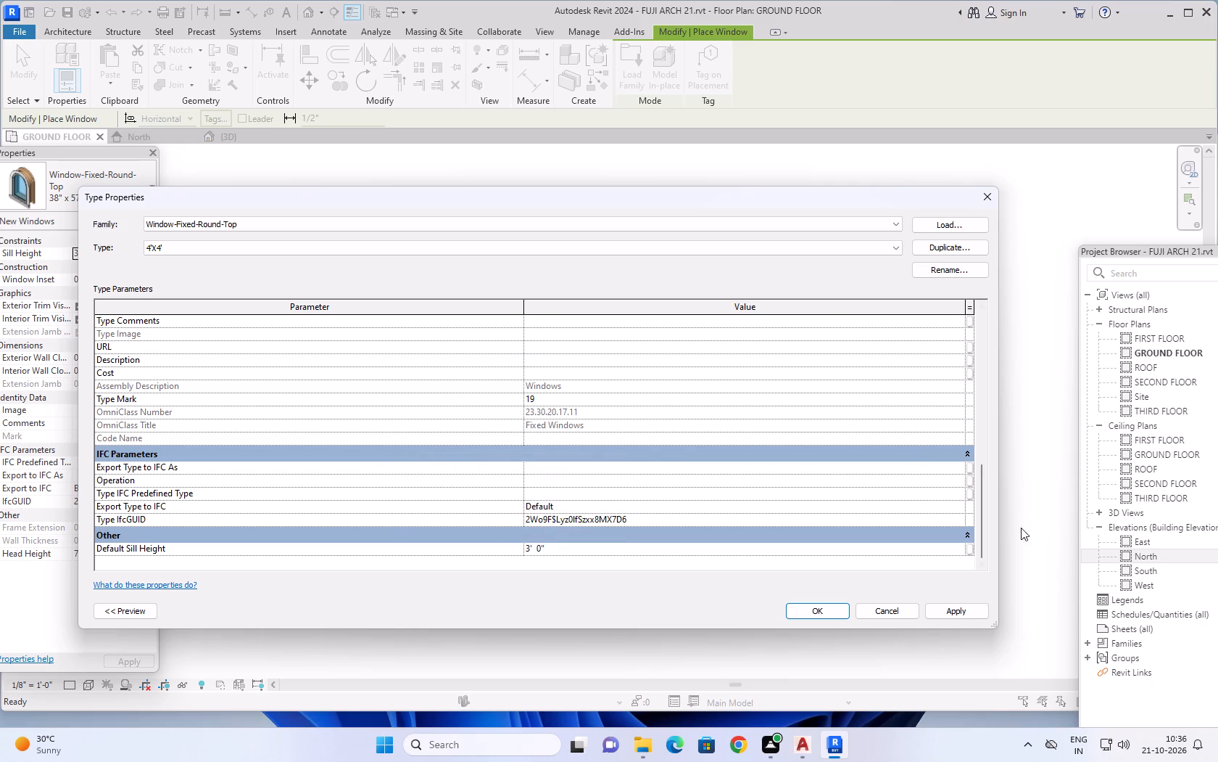
left_click(970, 614)
left_click(819, 609)
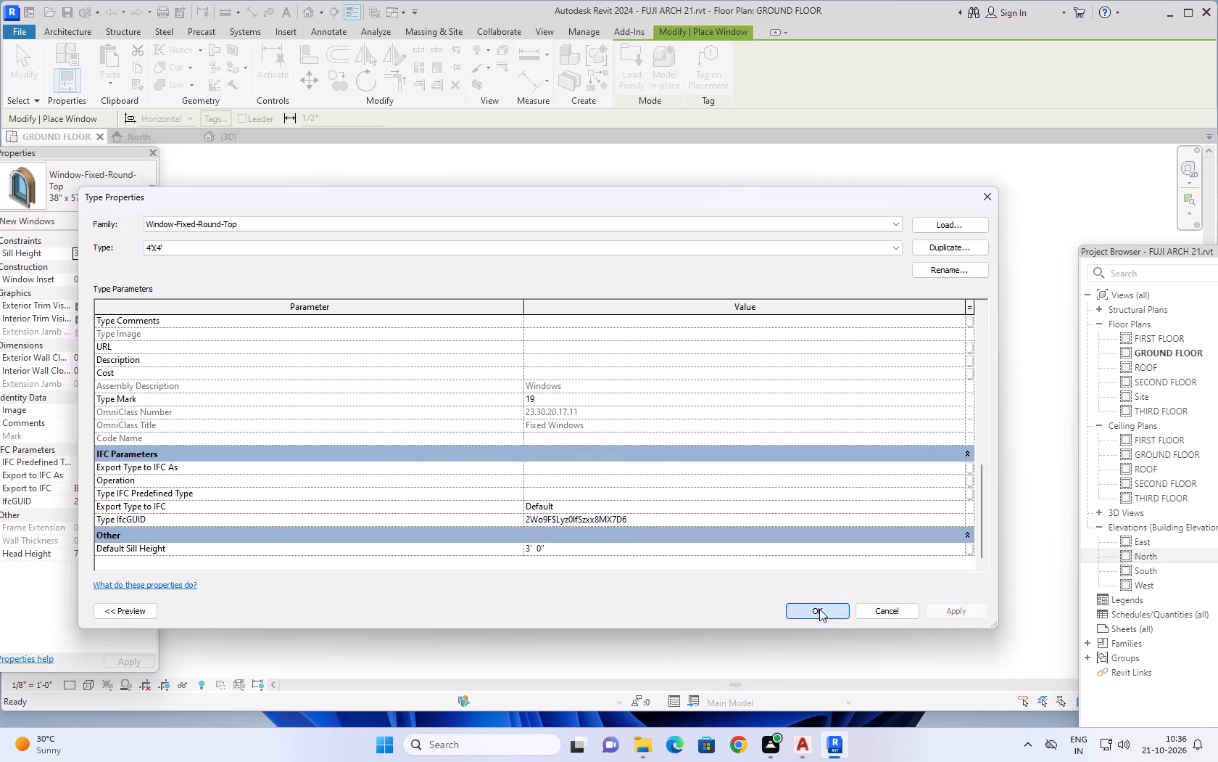
Compare the round-top window's placement preview with the W1 openings in the outer walls of Flat-B's Bedroom-2.
scroll(592, 248, "up", 11)
scroll(603, 311, "up", 5)
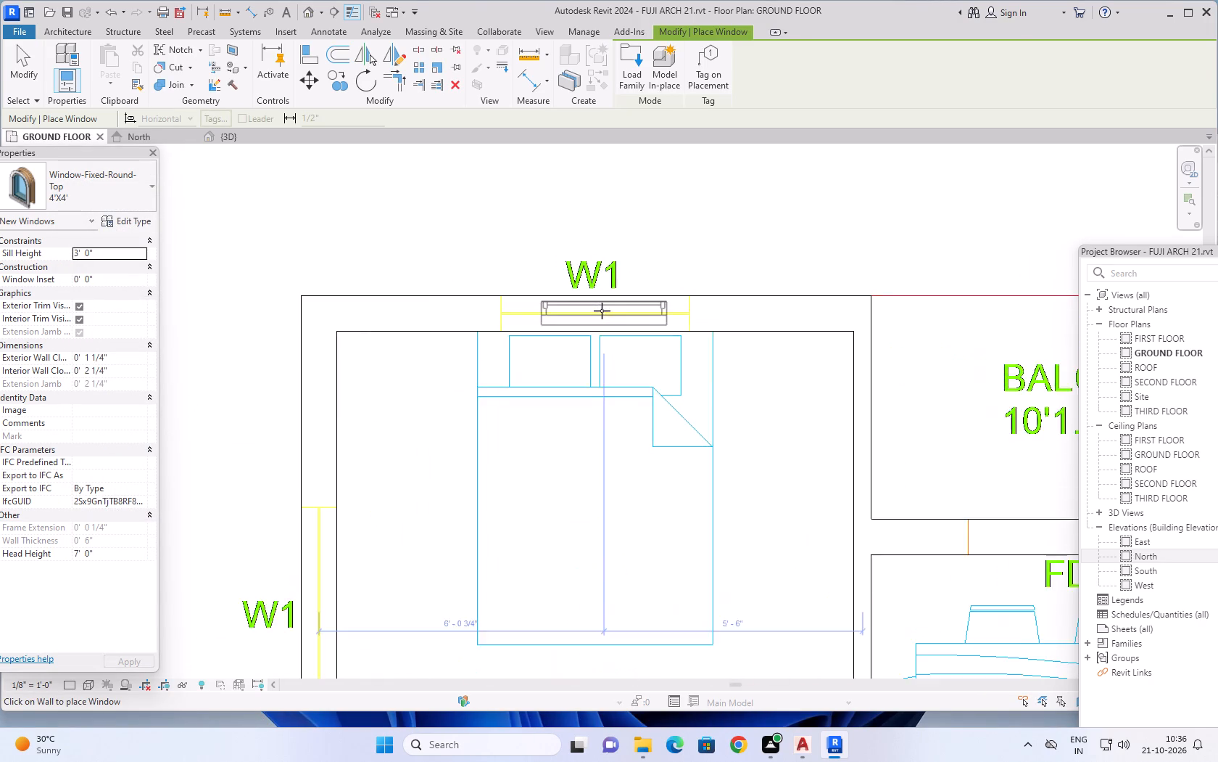
scroll(599, 311, "up", 4)
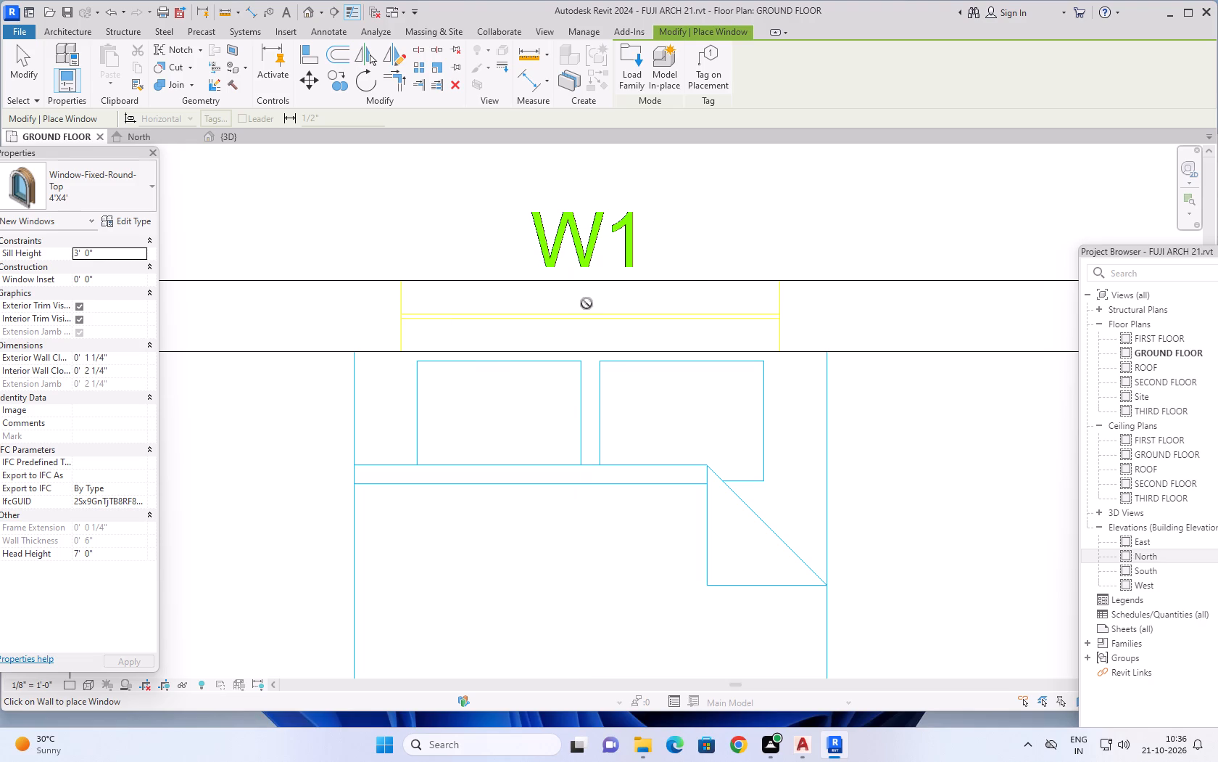
scroll(599, 318, "down", 10)
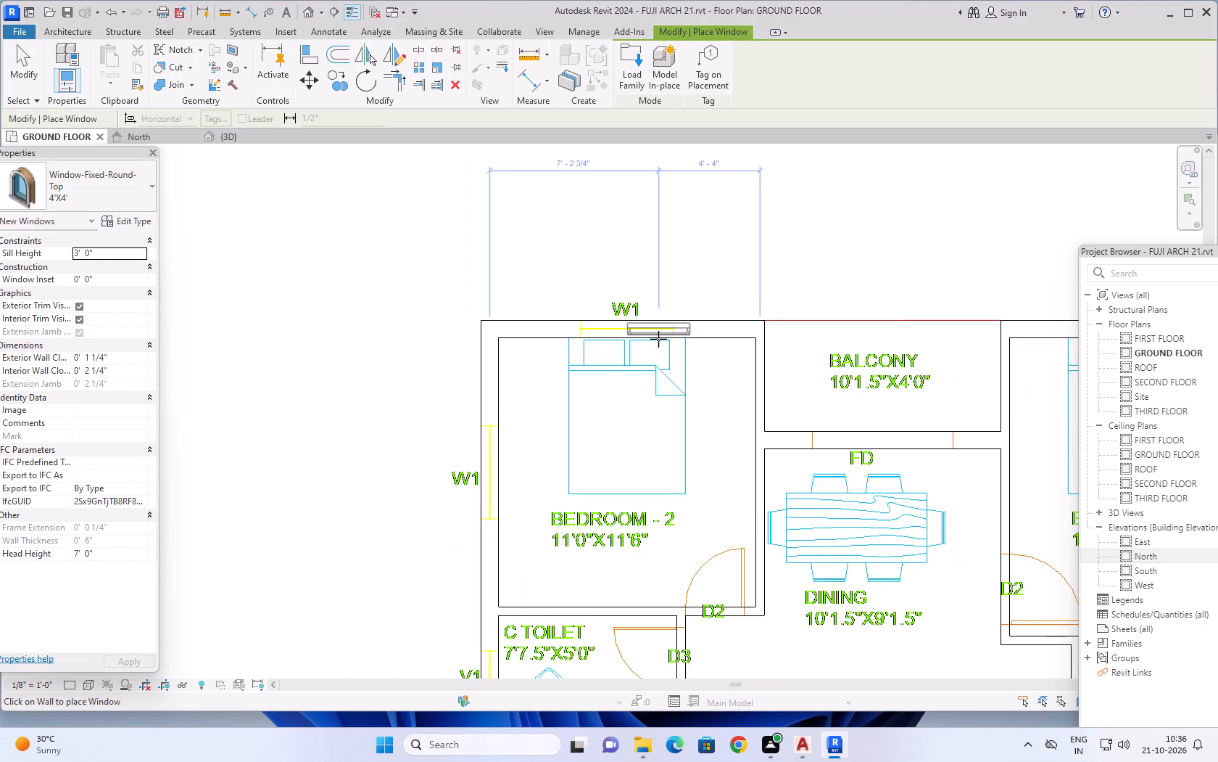
scroll(658, 339, "down", 3)
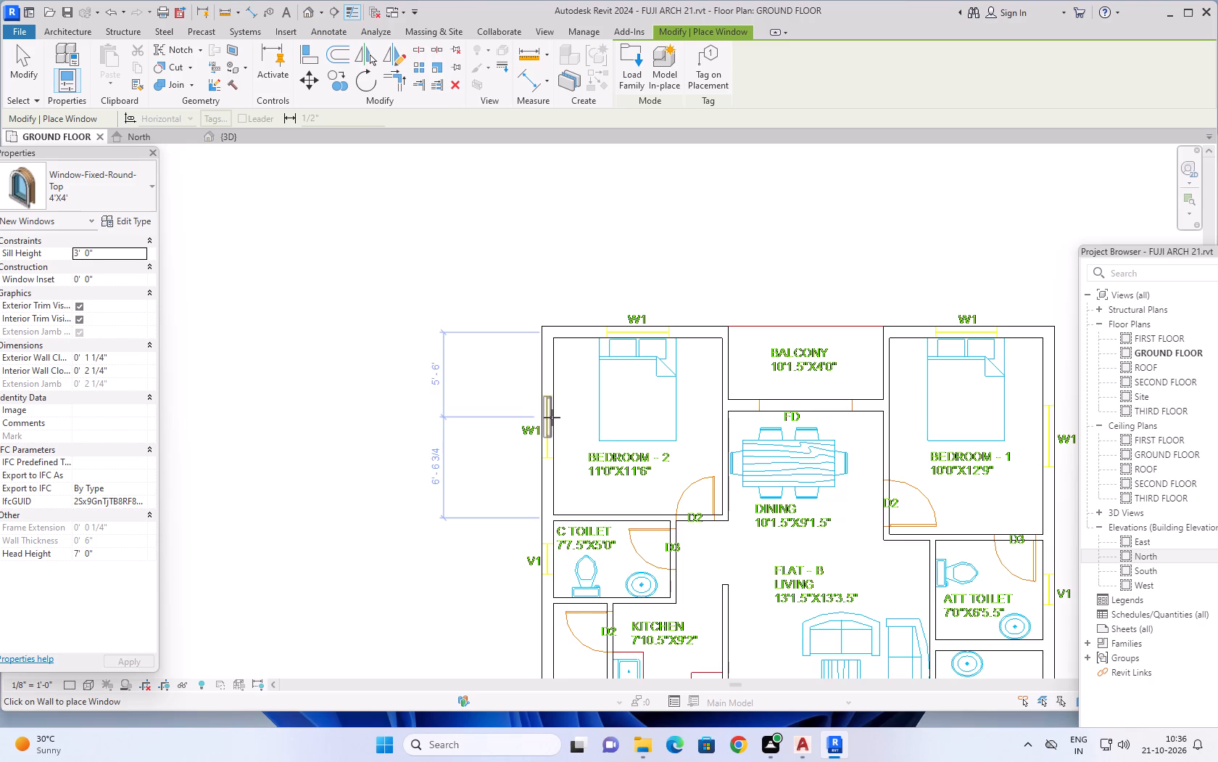
scroll(550, 427, "up", 12)
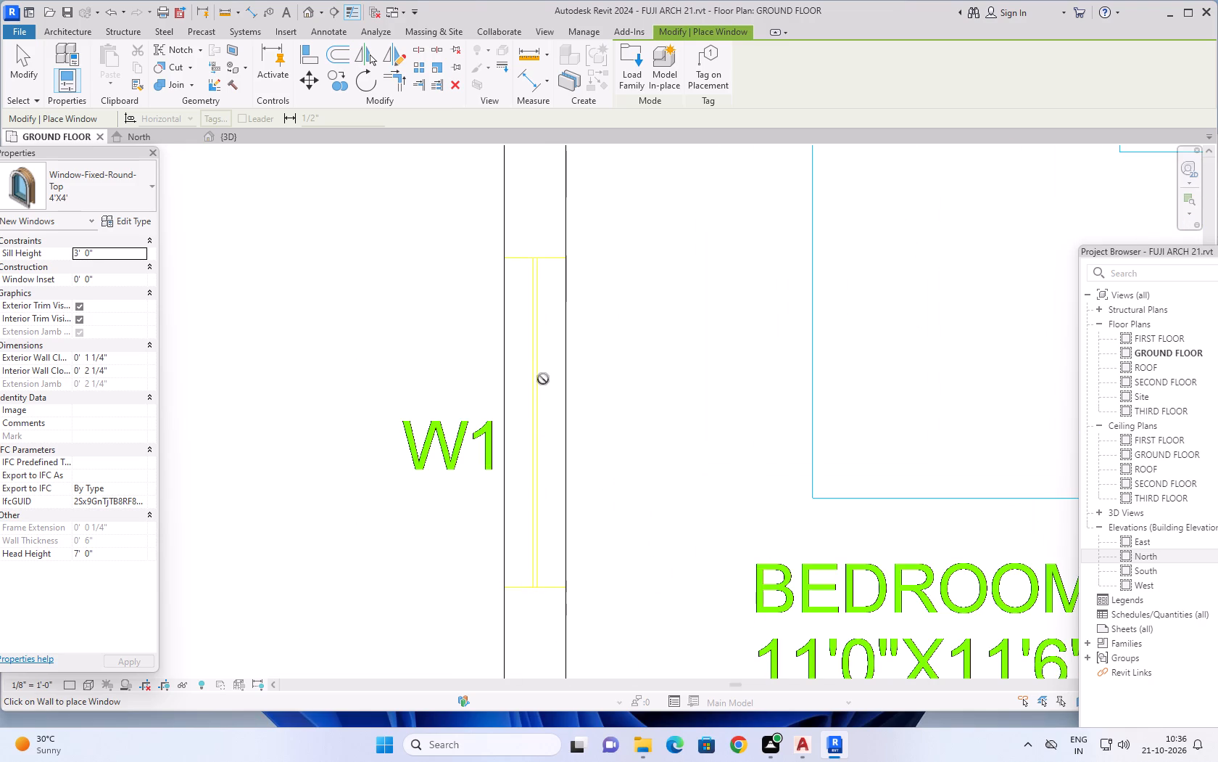
key("Escape")
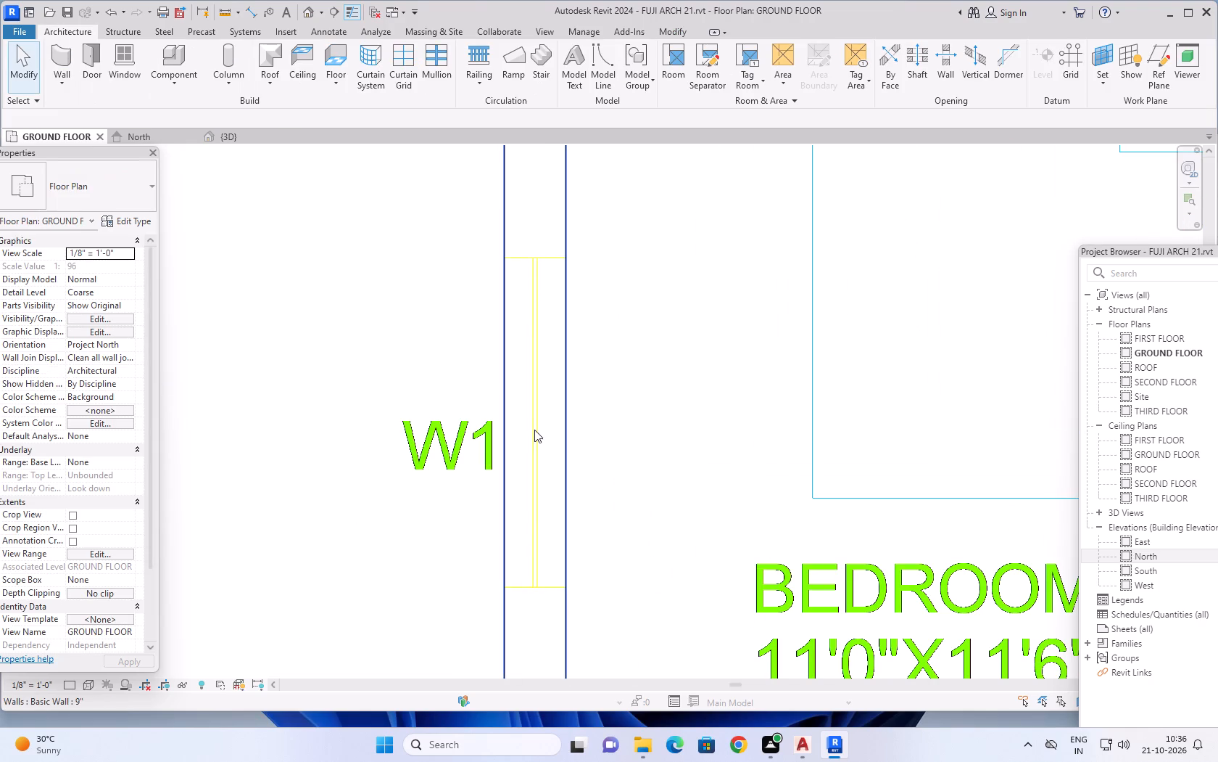
Measure the length of the W1 opening in Bedroom-2's side wall with a temporary aligned dimension, without placing it.
left_click(247, 10)
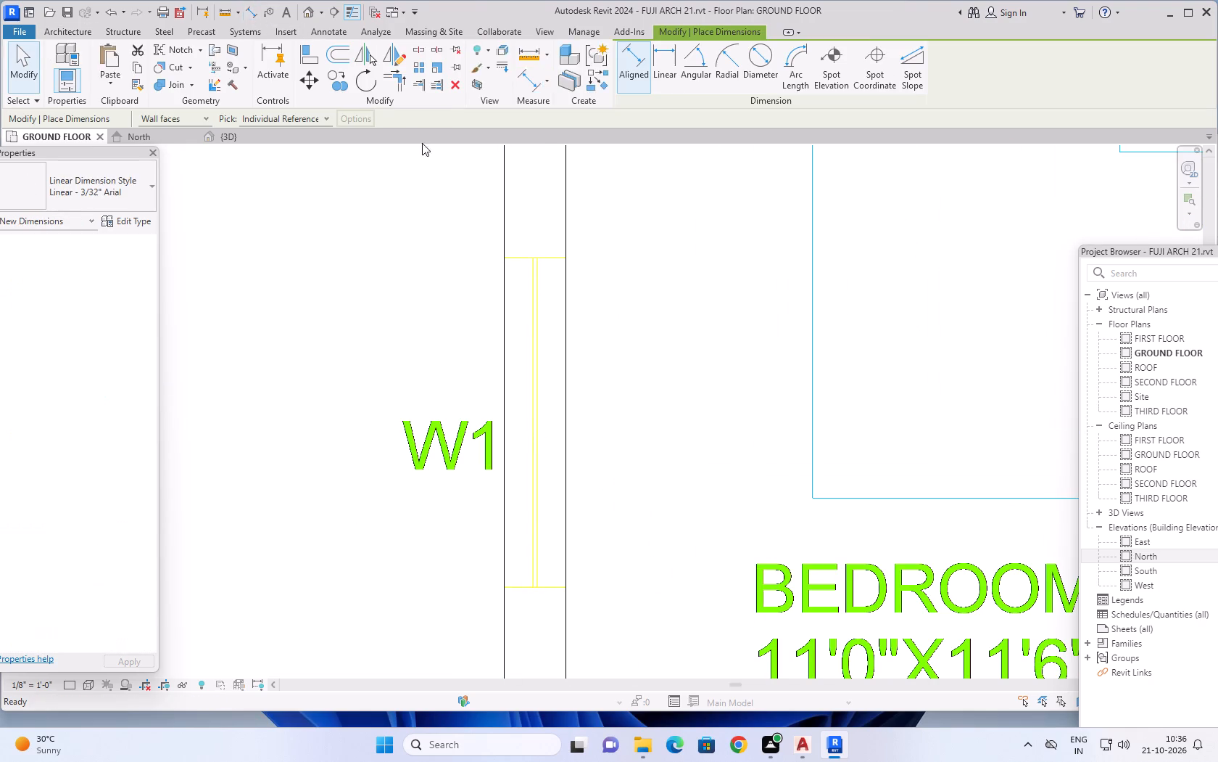
scroll(482, 247, "up", 5)
left_click(548, 266)
scroll(540, 481, "down", 2)
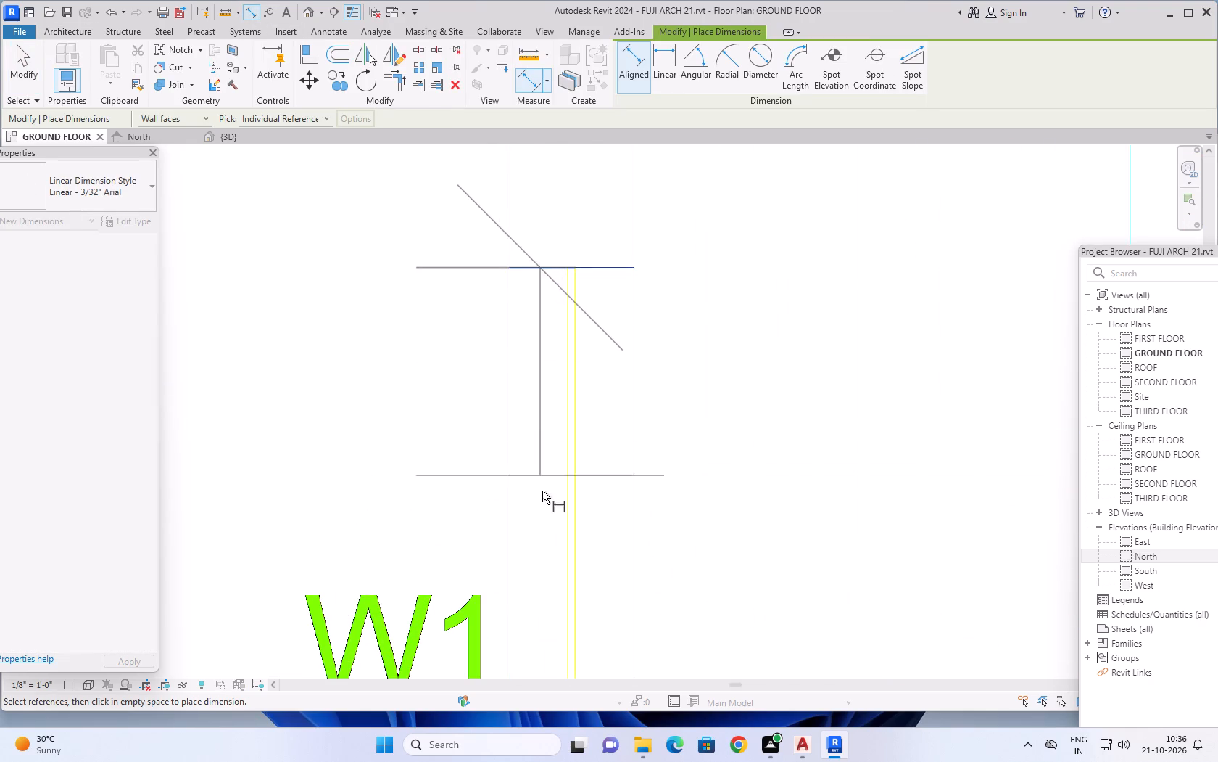
scroll(542, 491, "down", 4)
middle_click_drag(548, 502, 540, 250)
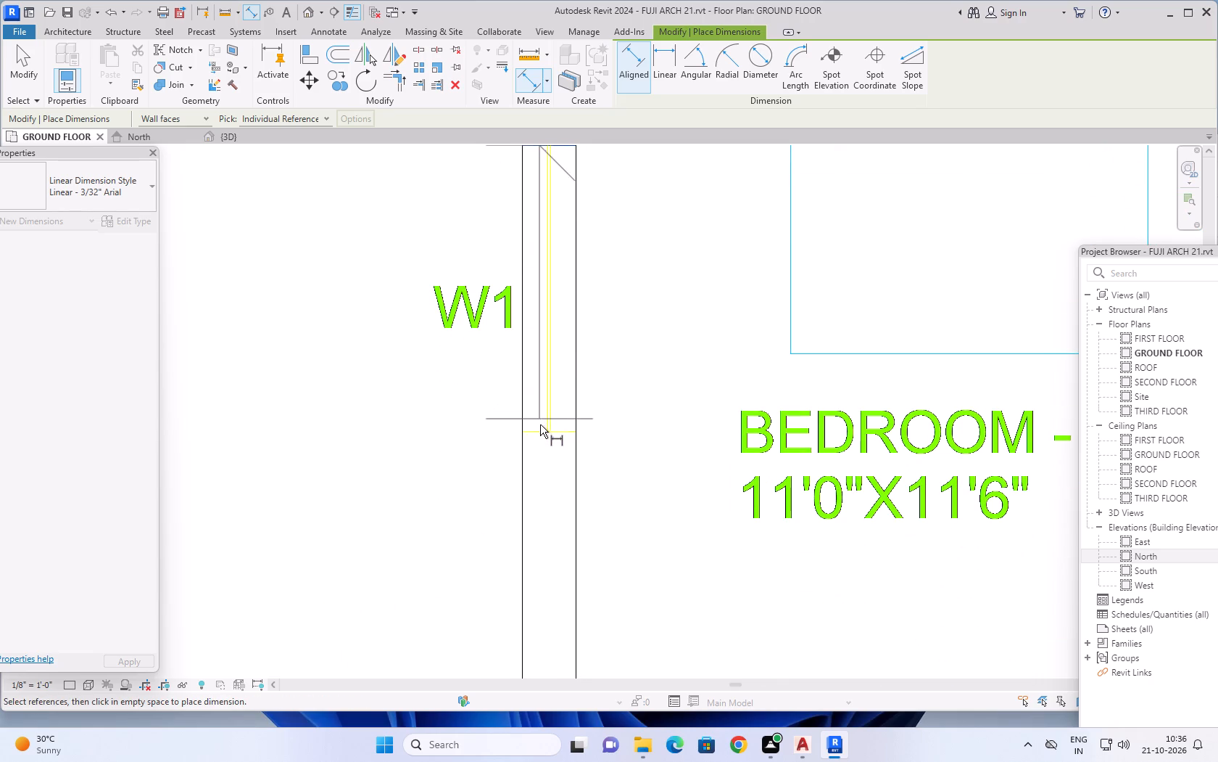
left_click(540, 433)
scroll(447, 432, "down", 4)
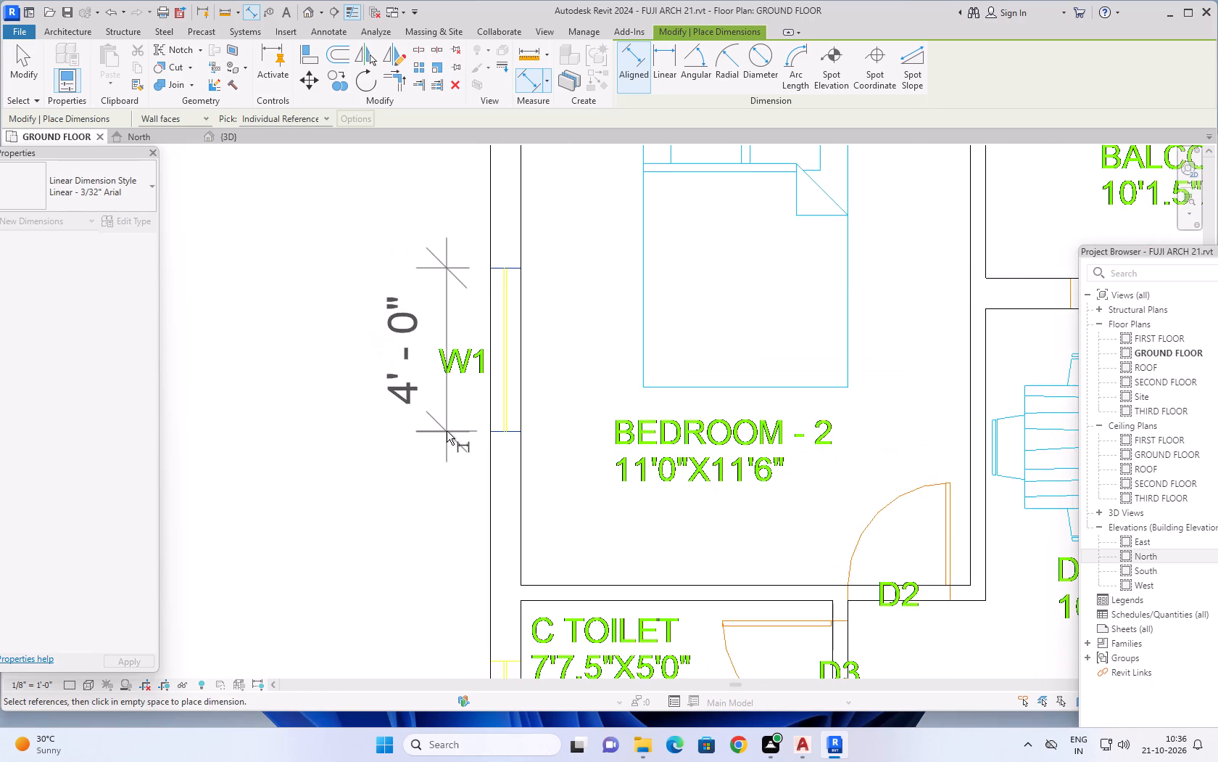
scroll(447, 431, "down", 2)
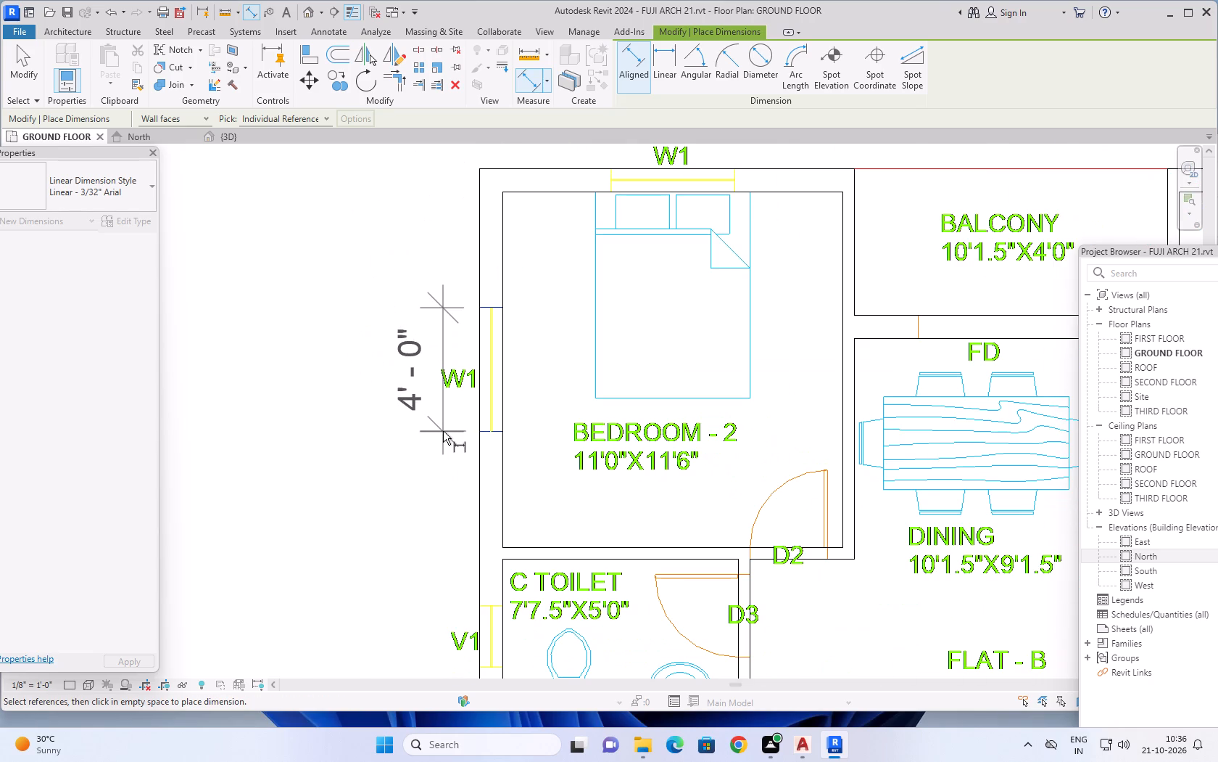
key("Escape")
scroll(608, 228, "down", 3)
scroll(455, 253, "down", 2)
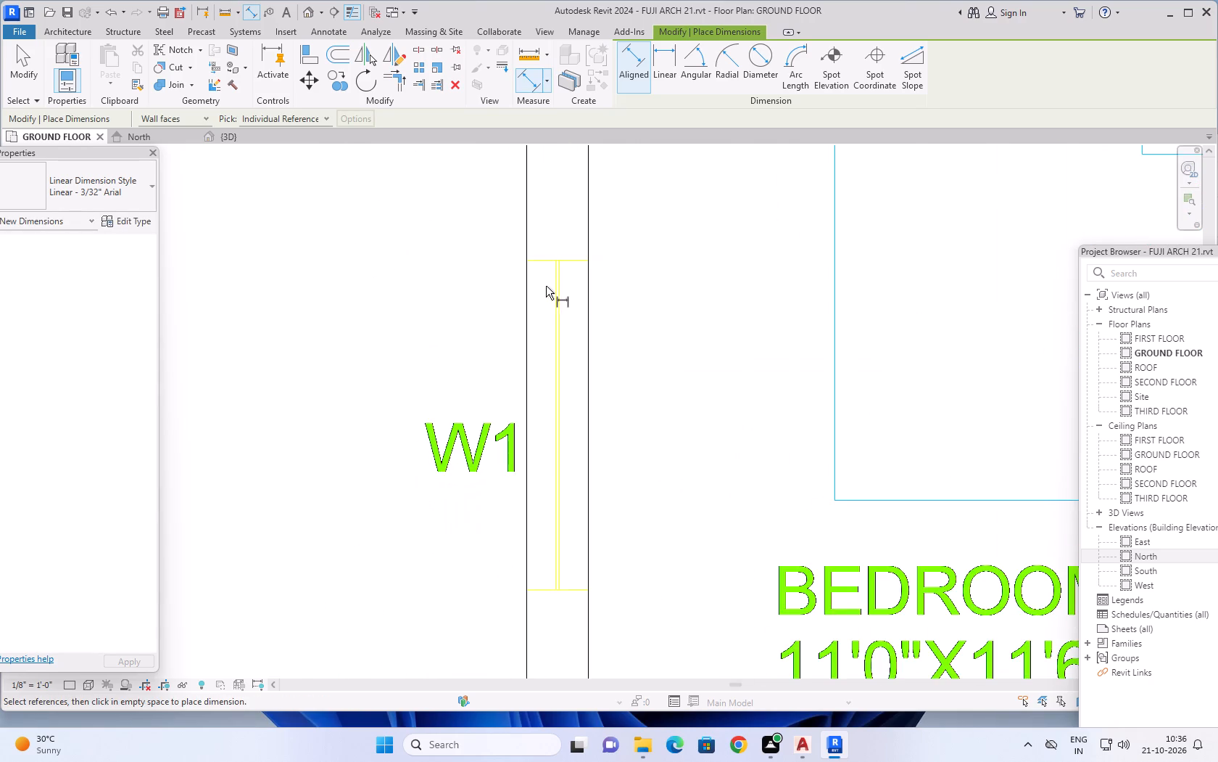
scroll(559, 284, "down", 3)
middle_click_drag(615, 269, 565, 341)
scroll(615, 269, "down", 1)
scroll(563, 341, "up", 1)
scroll(560, 333, "down", 6)
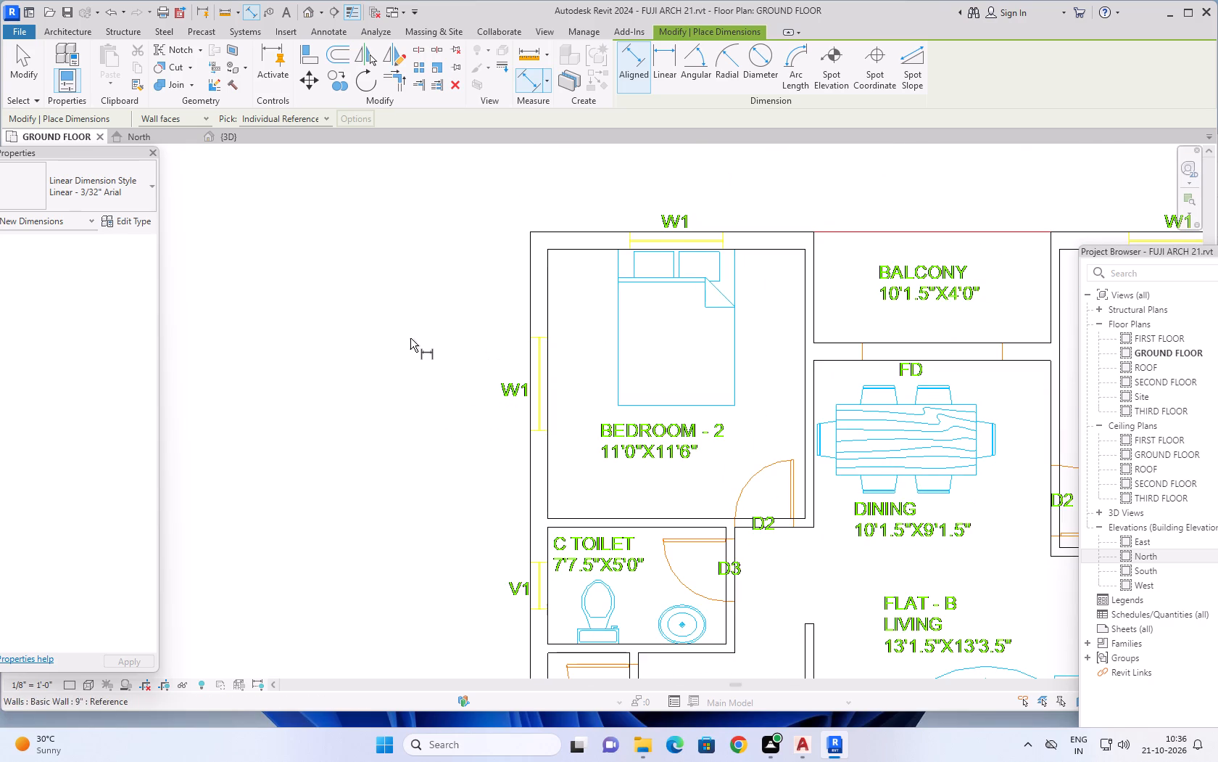
middle_click_drag(407, 330, 331, 347)
key("Escape")
key("Escape")
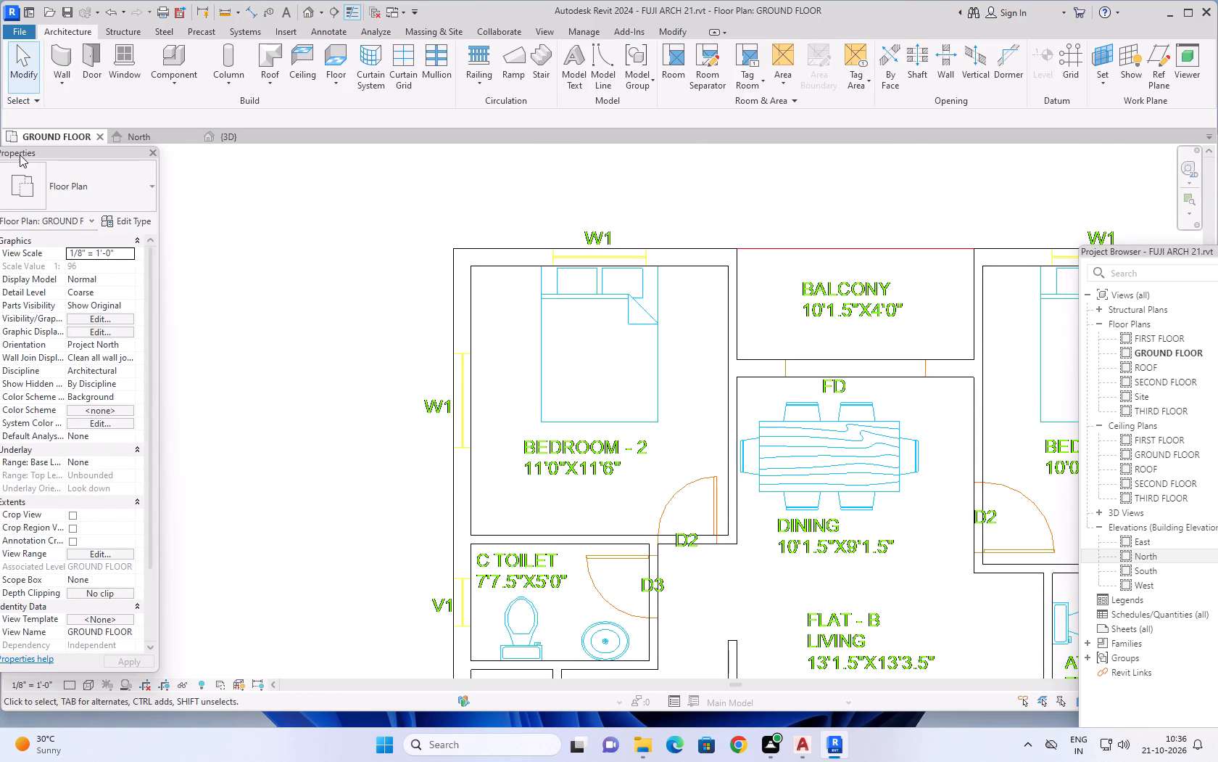
Start placing a window with the Window-Casement-Double 34" x 36" type and duplicate that type as 4'X4'.
left_click(120, 48)
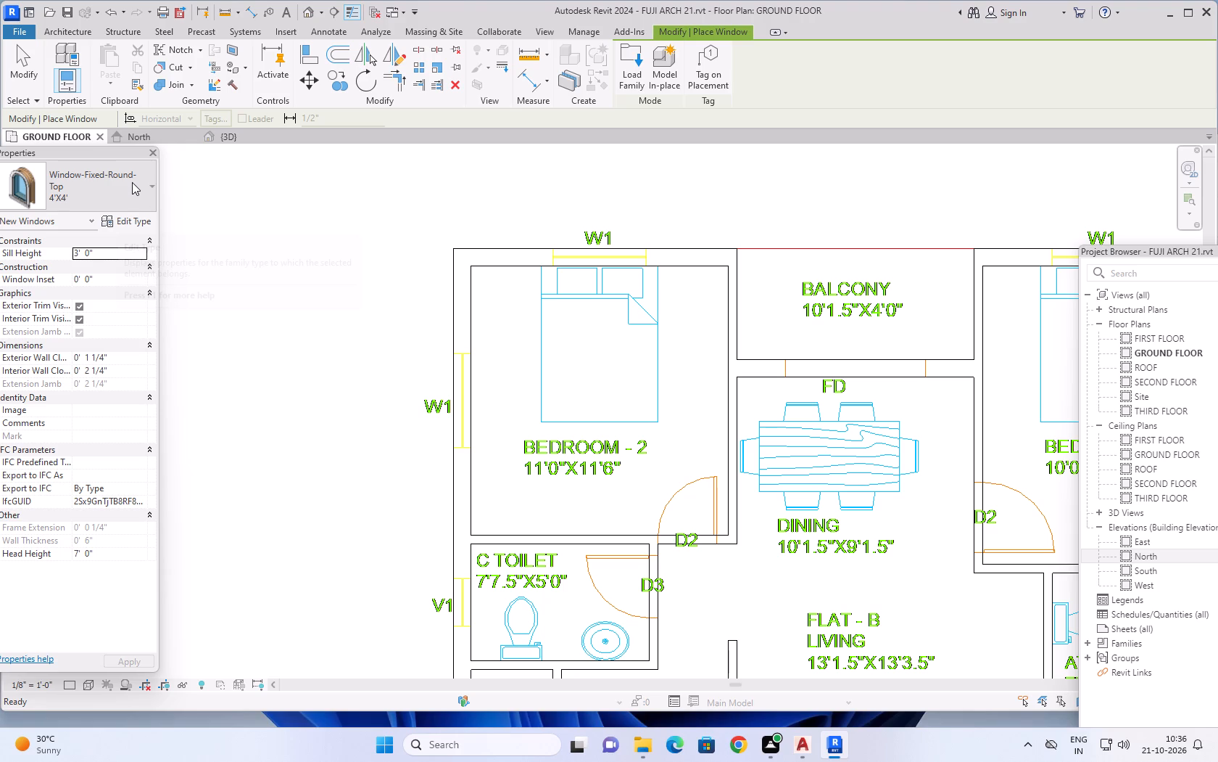
left_click(136, 187)
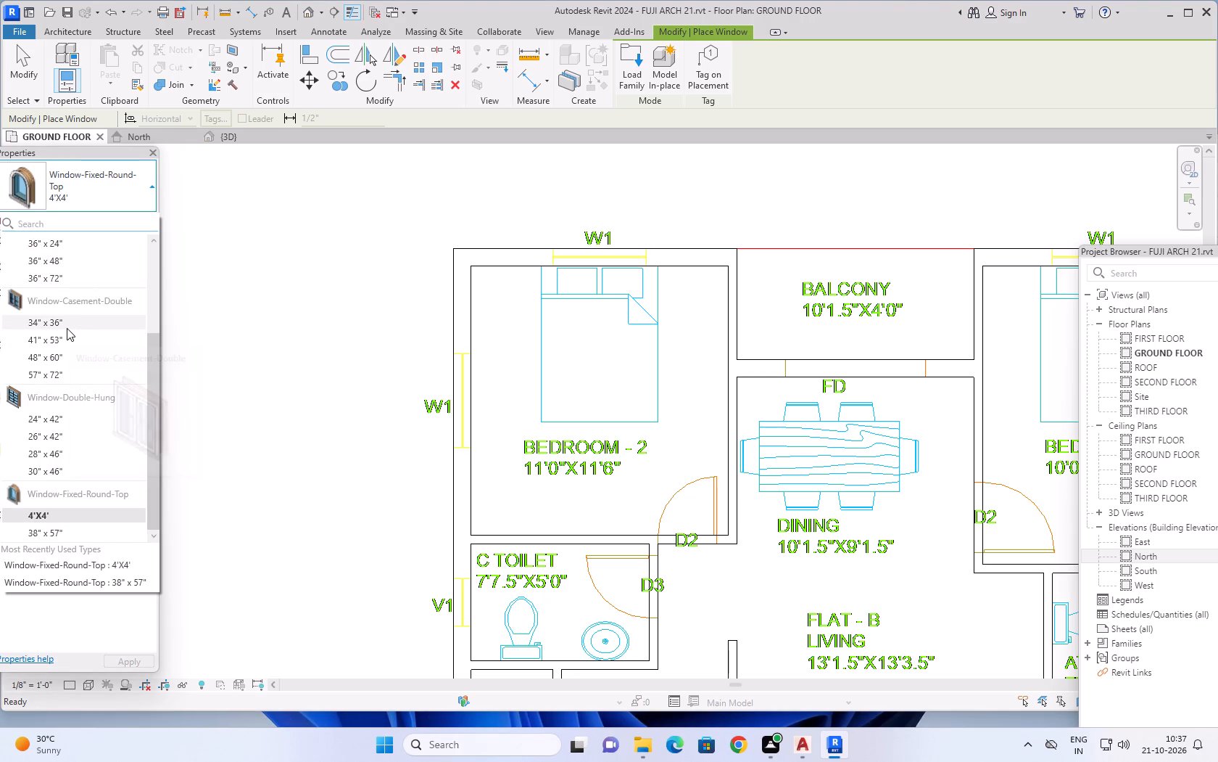
left_click(67, 328)
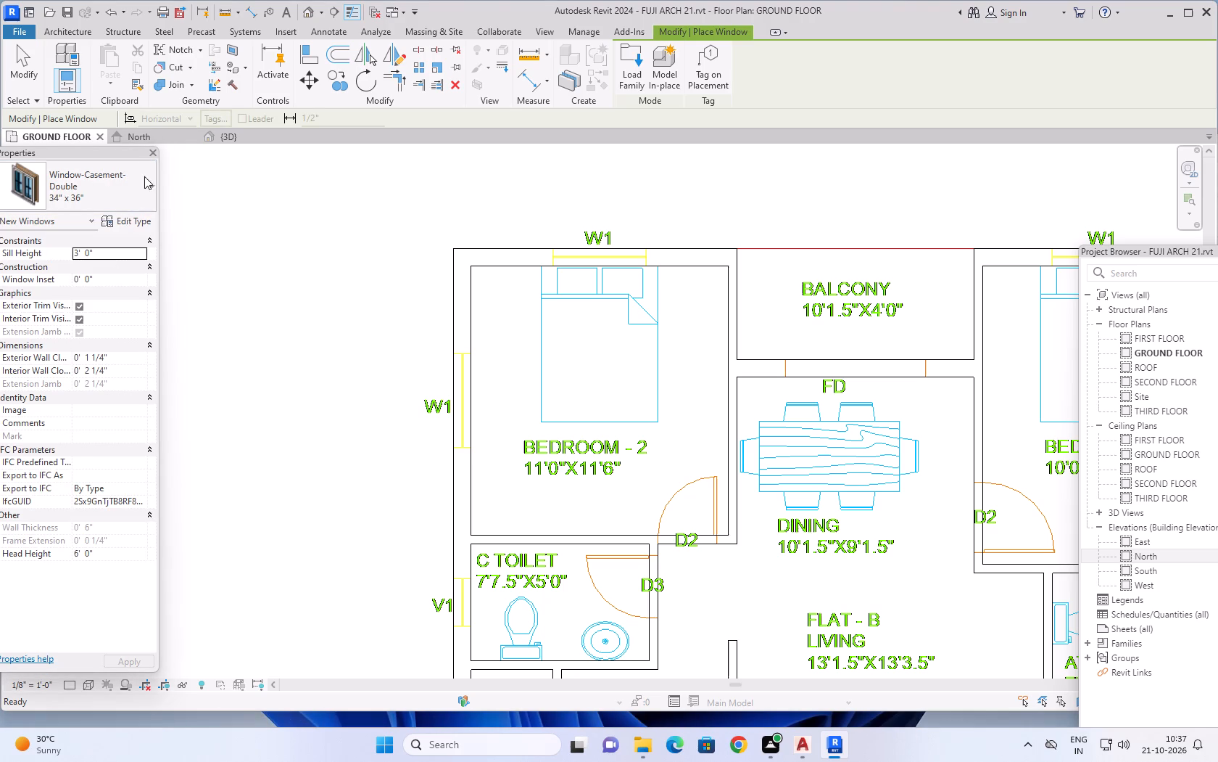
left_click(130, 221)
left_click(942, 242)
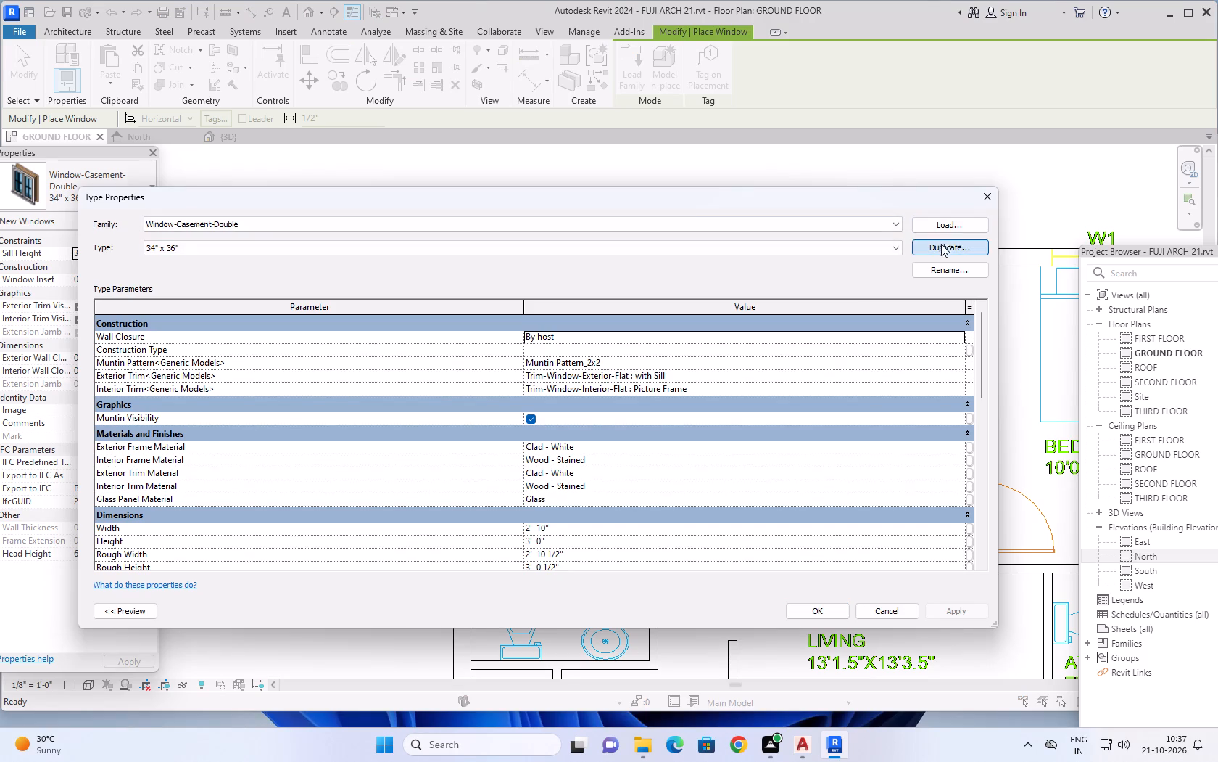
type("4'")
type("X4'")
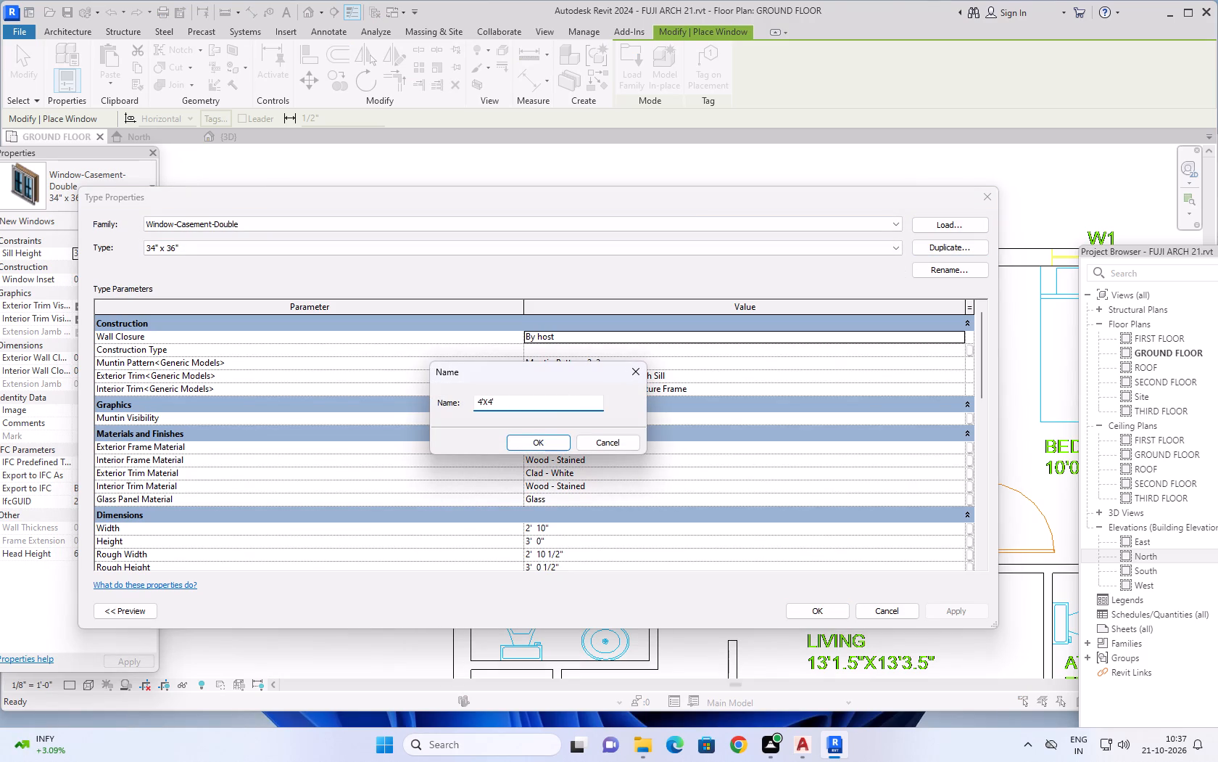
left_click(558, 441)
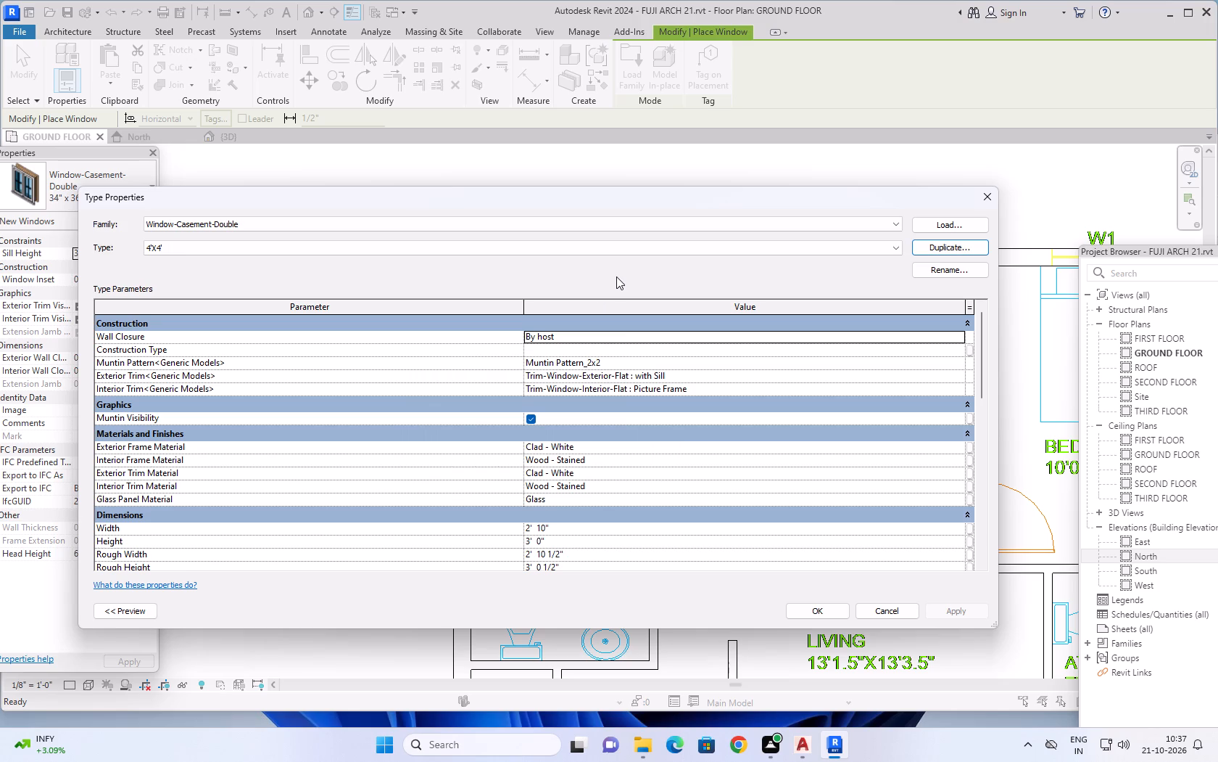
Set the double casement 4'X4' type's width to 4' and height to 4'.
scroll(555, 513, "down", 1)
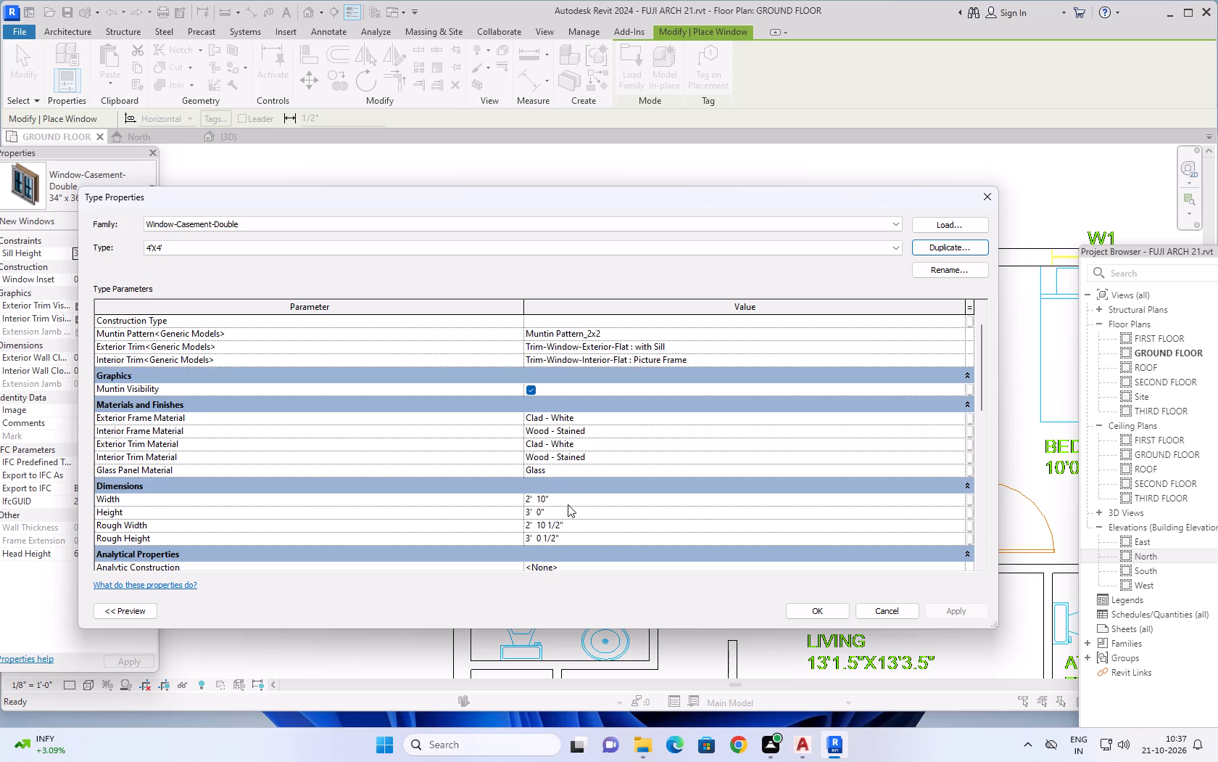
left_click(568, 504)
type("4'")
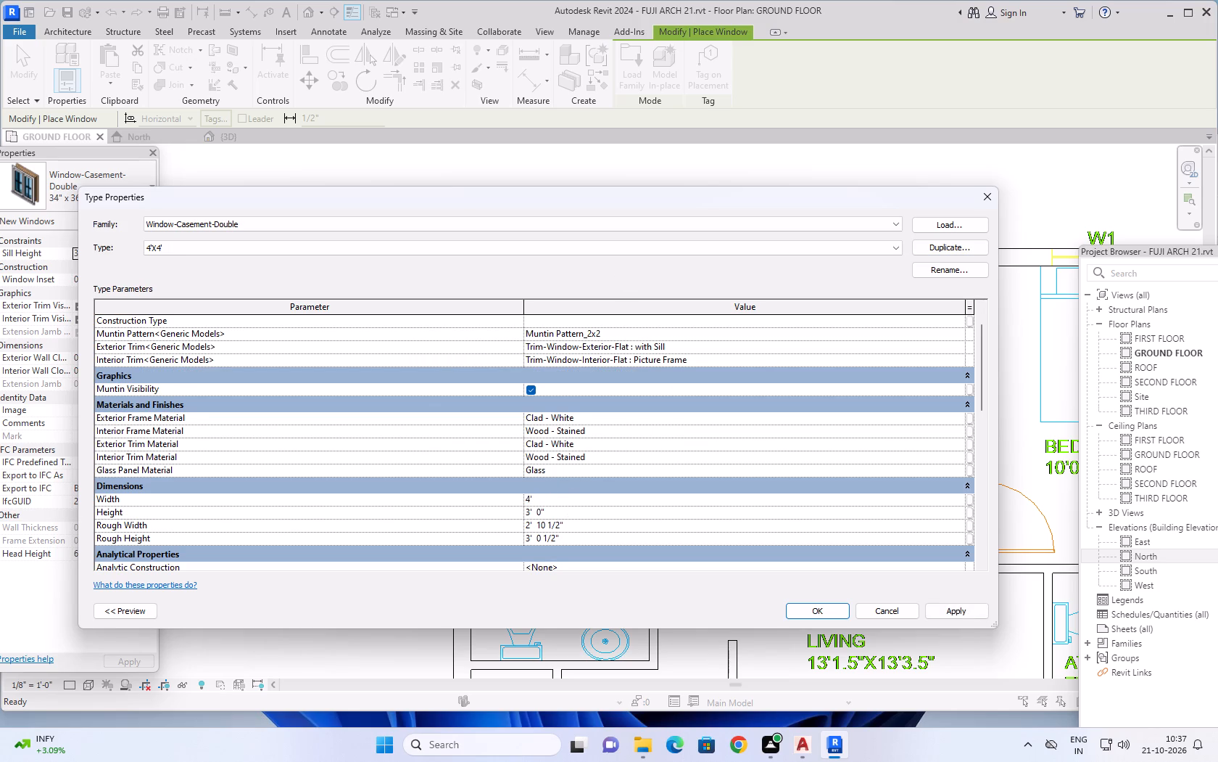
left_click(565, 512)
type("4'")
Review the remaining type parameters of the 4'X4' casement window, from analytical properties down to default sill height.
scroll(631, 486, "down", 5)
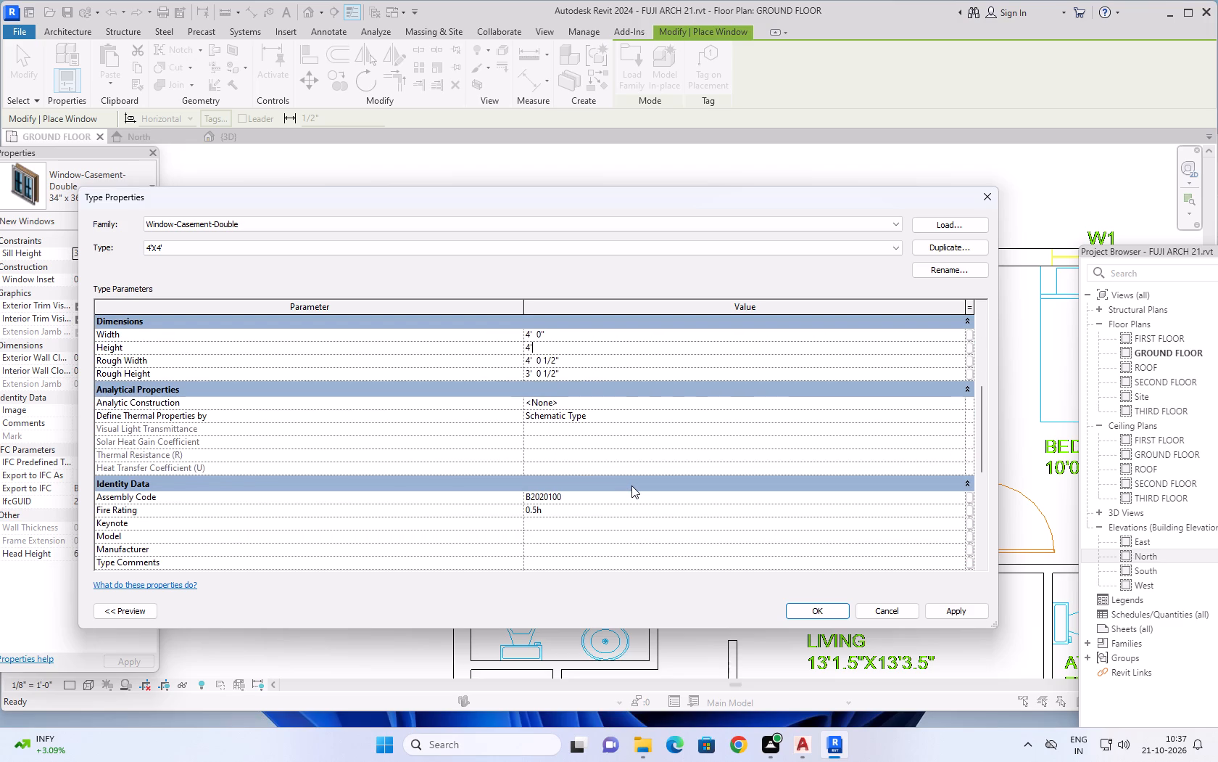
scroll(682, 442, "down", 4)
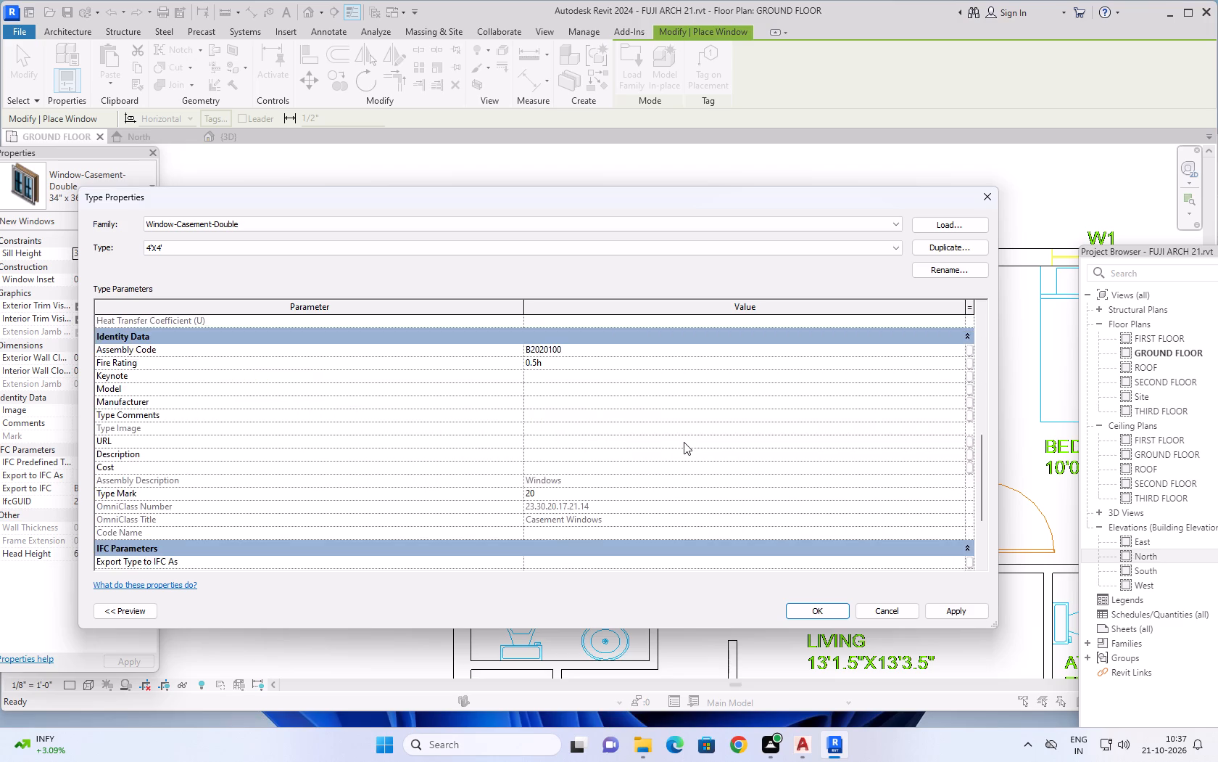
scroll(684, 442, "down", 7)
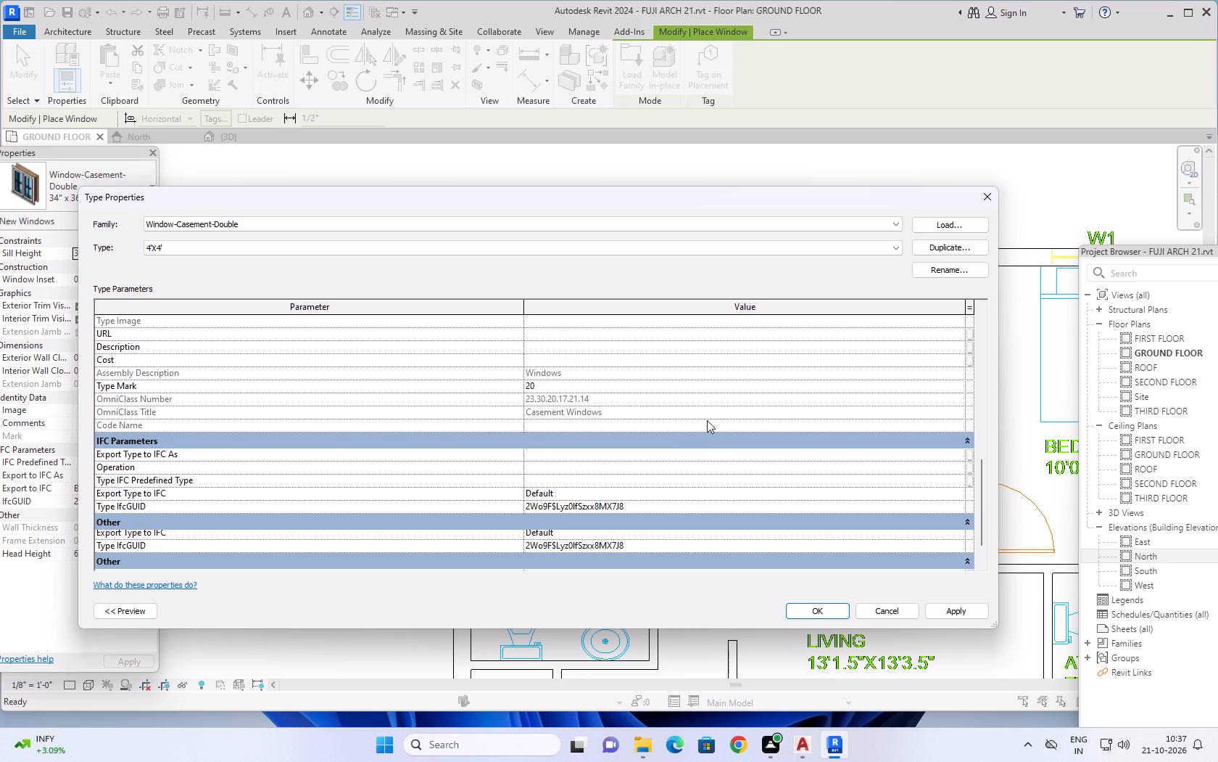
scroll(623, 485, "down", 2)
scroll(619, 488, "up", 11)
scroll(618, 487, "down", 10)
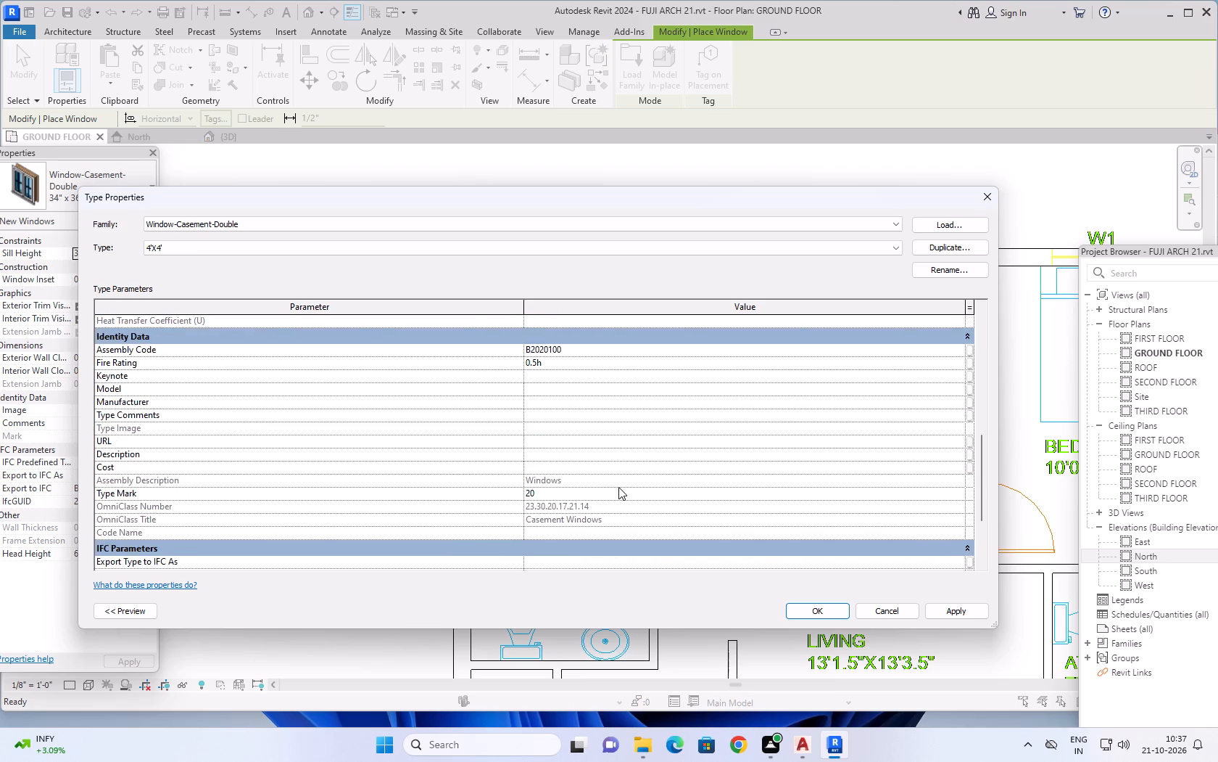
scroll(618, 487, "down", 11)
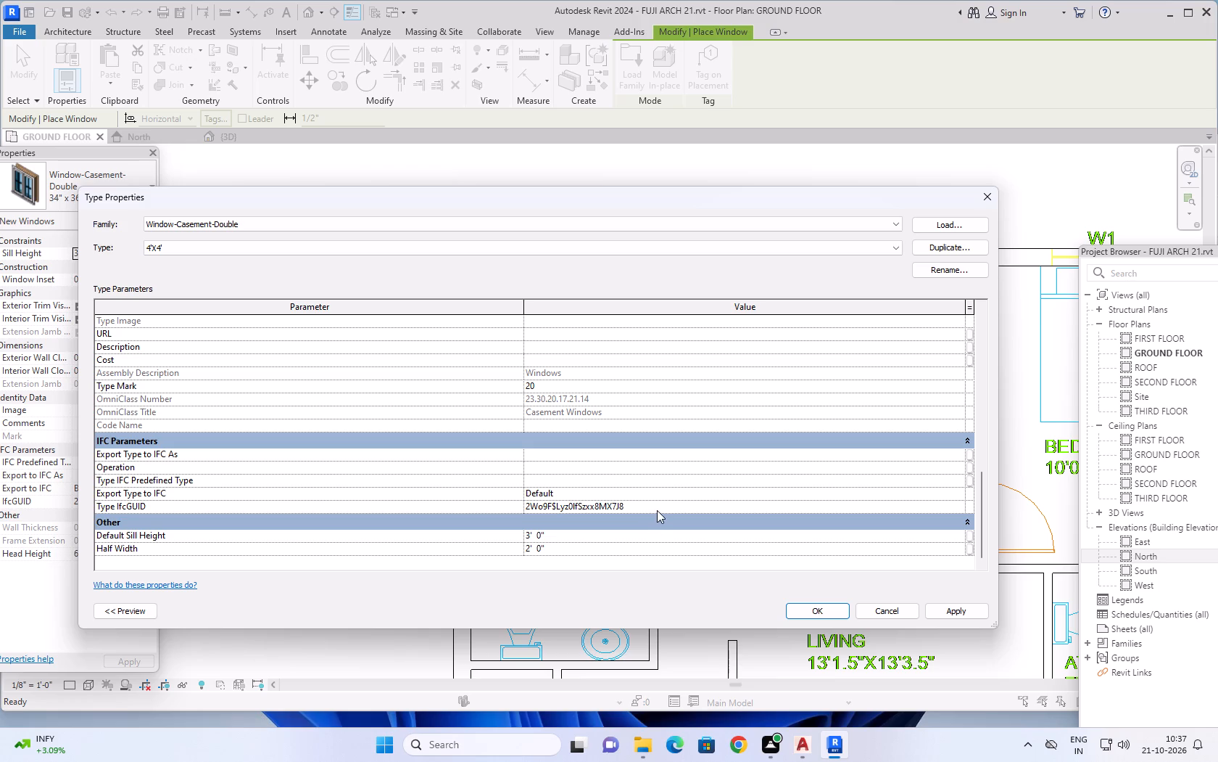
Apply the 4'X4' casement type changes and close its type properties.
left_click(961, 619)
left_click(796, 613)
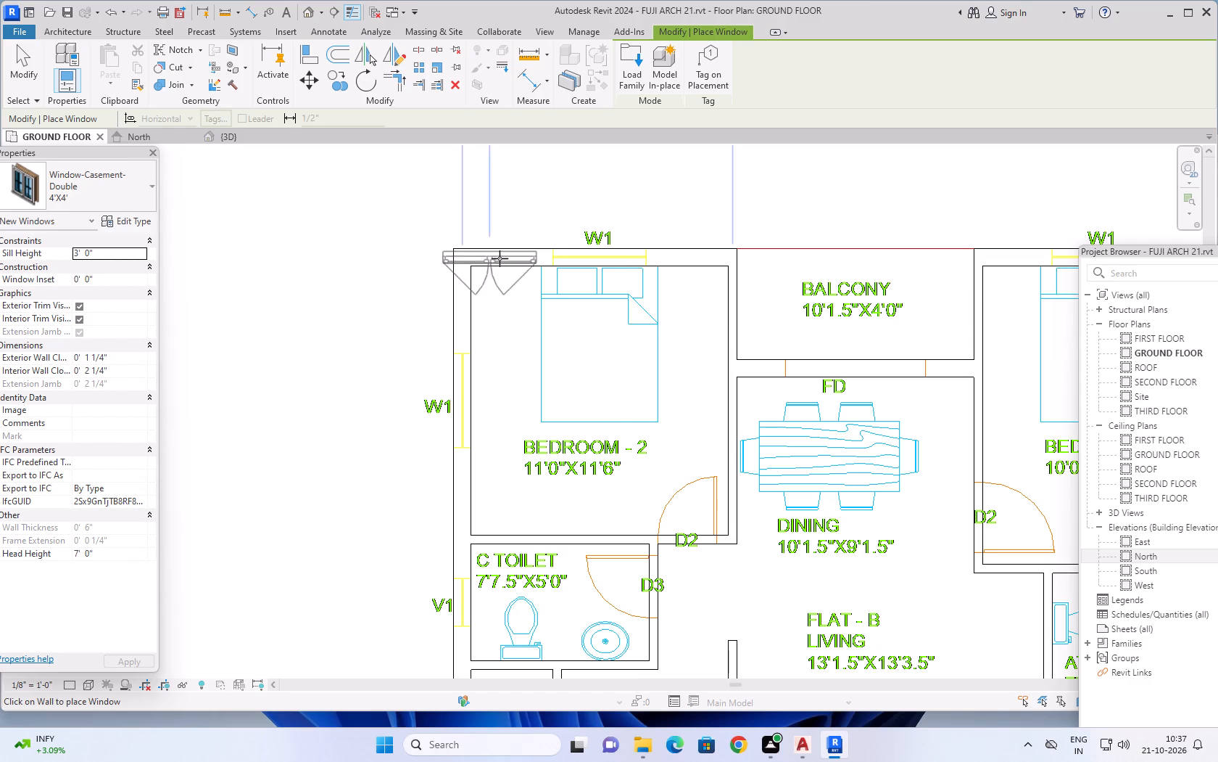
Place 4'X4' windows at both W1 openings of Flat-B's Bedroom-2, about 4'-1" from the balcony-side wall and 5'-2" from the upper outer wall.
scroll(598, 259, "up", 10)
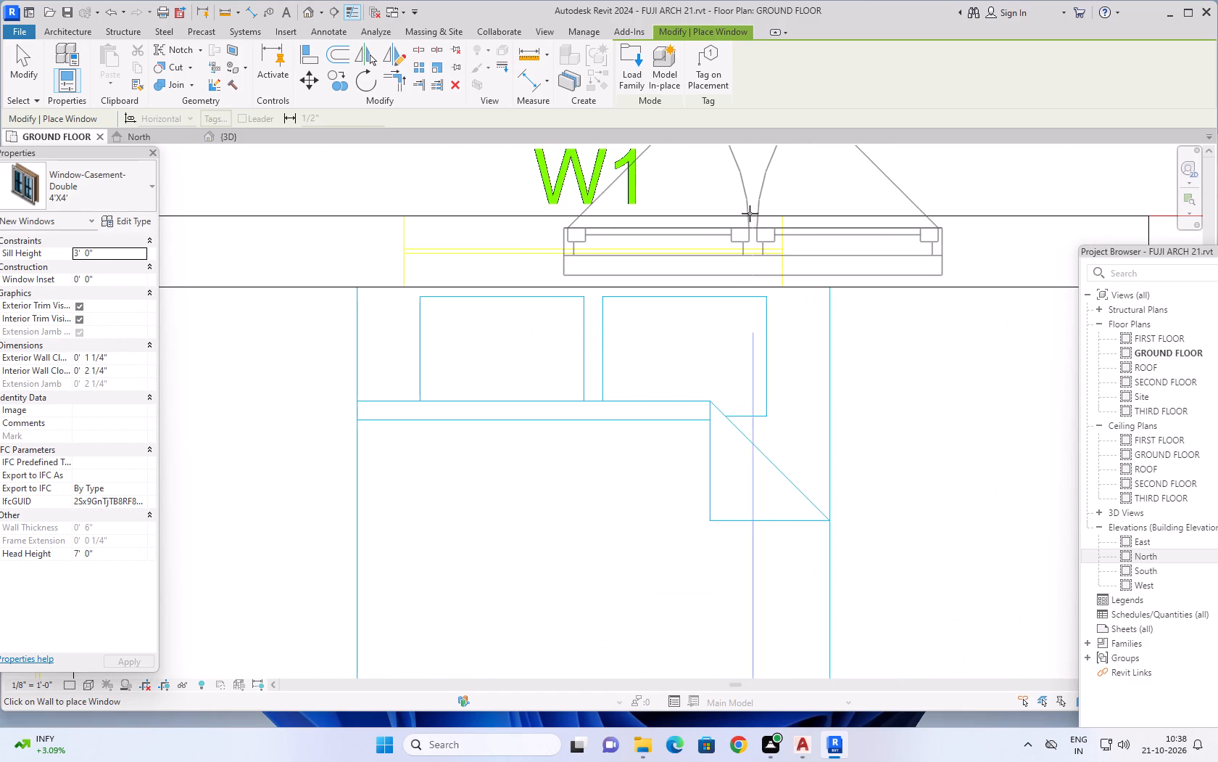
left_click(744, 212)
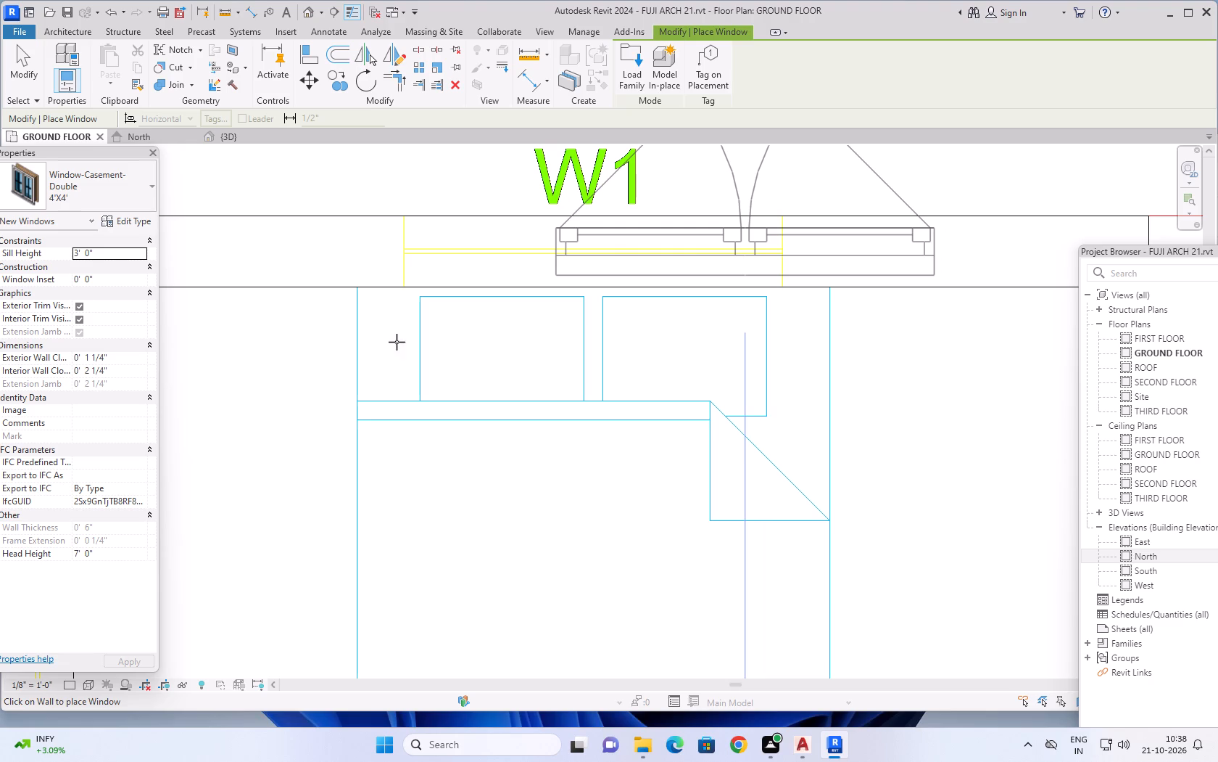
scroll(395, 384, "down", 9)
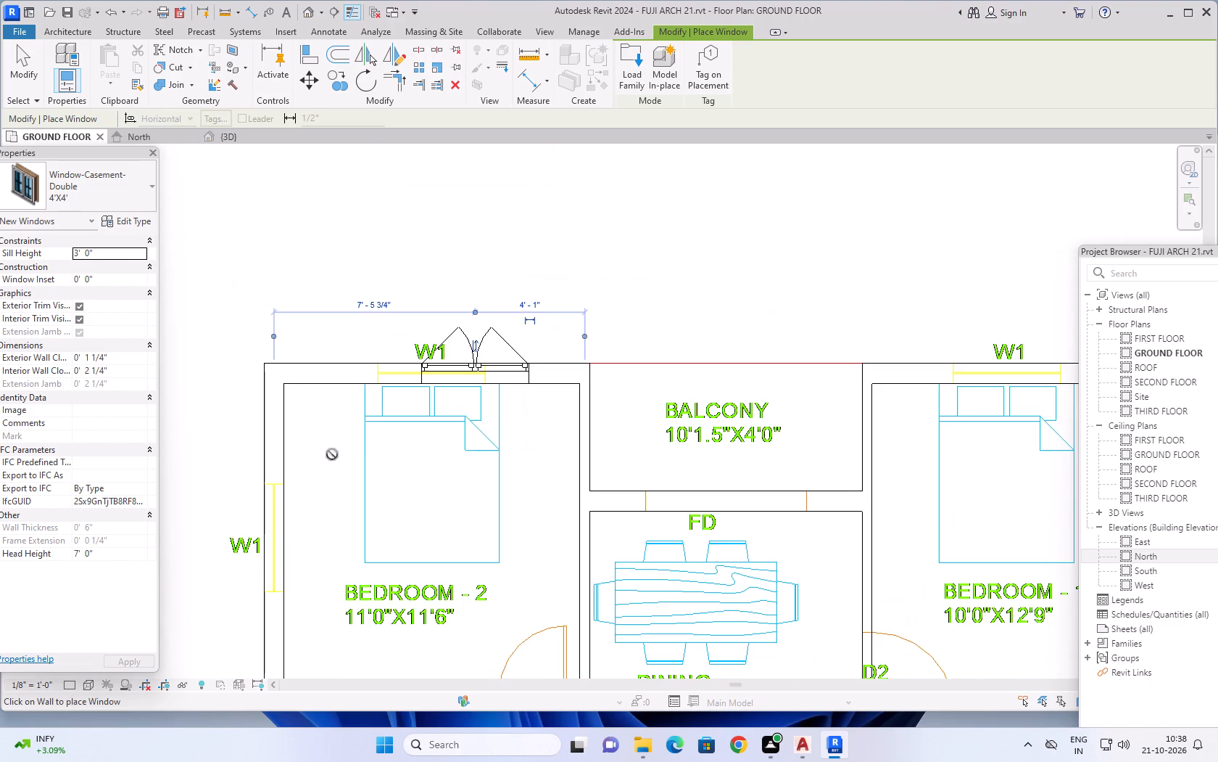
middle_click_drag(324, 458, 649, 325)
scroll(574, 379, "up", 5)
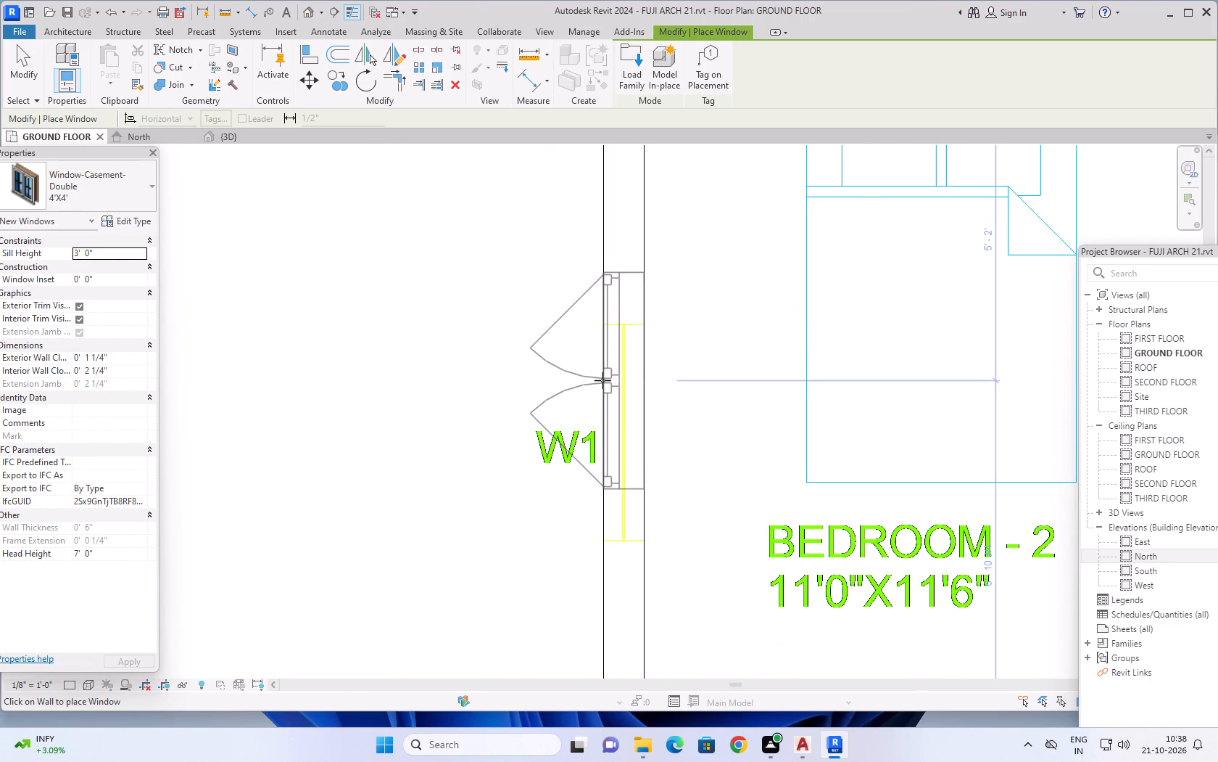
left_click(602, 380)
Place a 4'X4' window at the W1 opening of Flat-A's Study/Be Room-3, about 5'-1" from the stair-side wall.
scroll(594, 473, "down", 11)
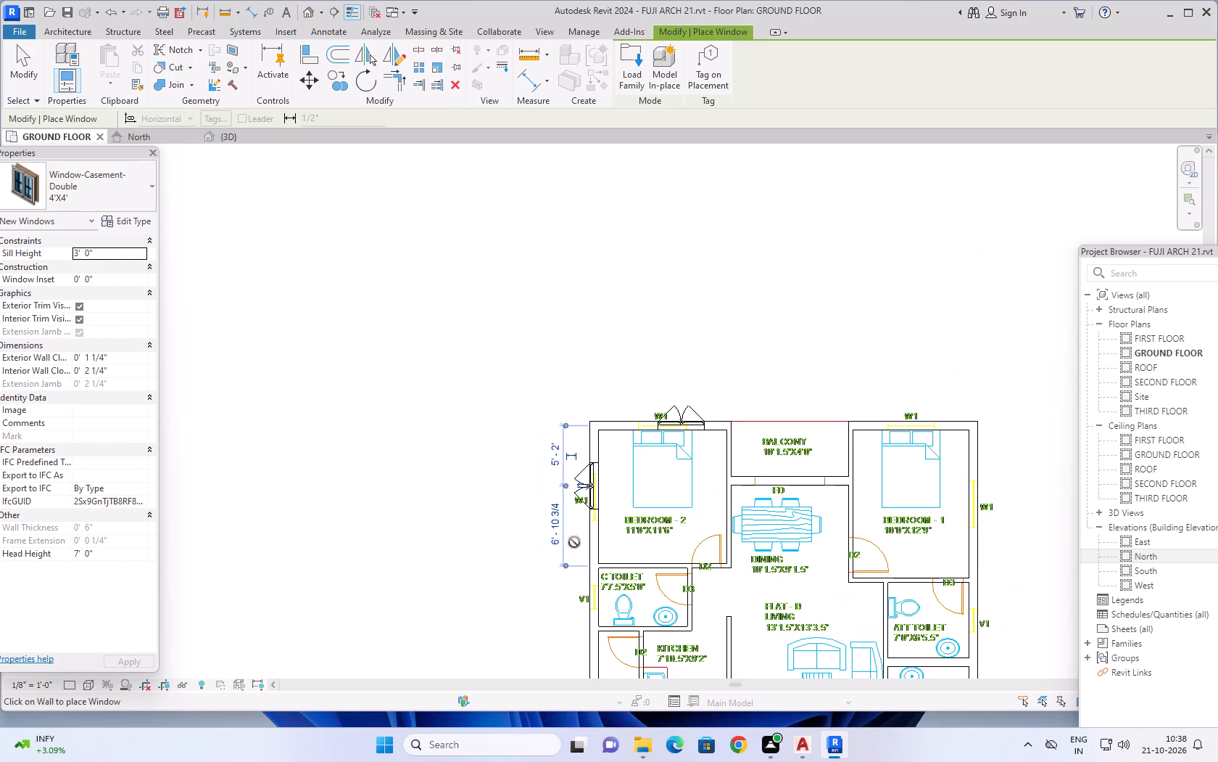
middle_click_drag(571, 541, 486, 270)
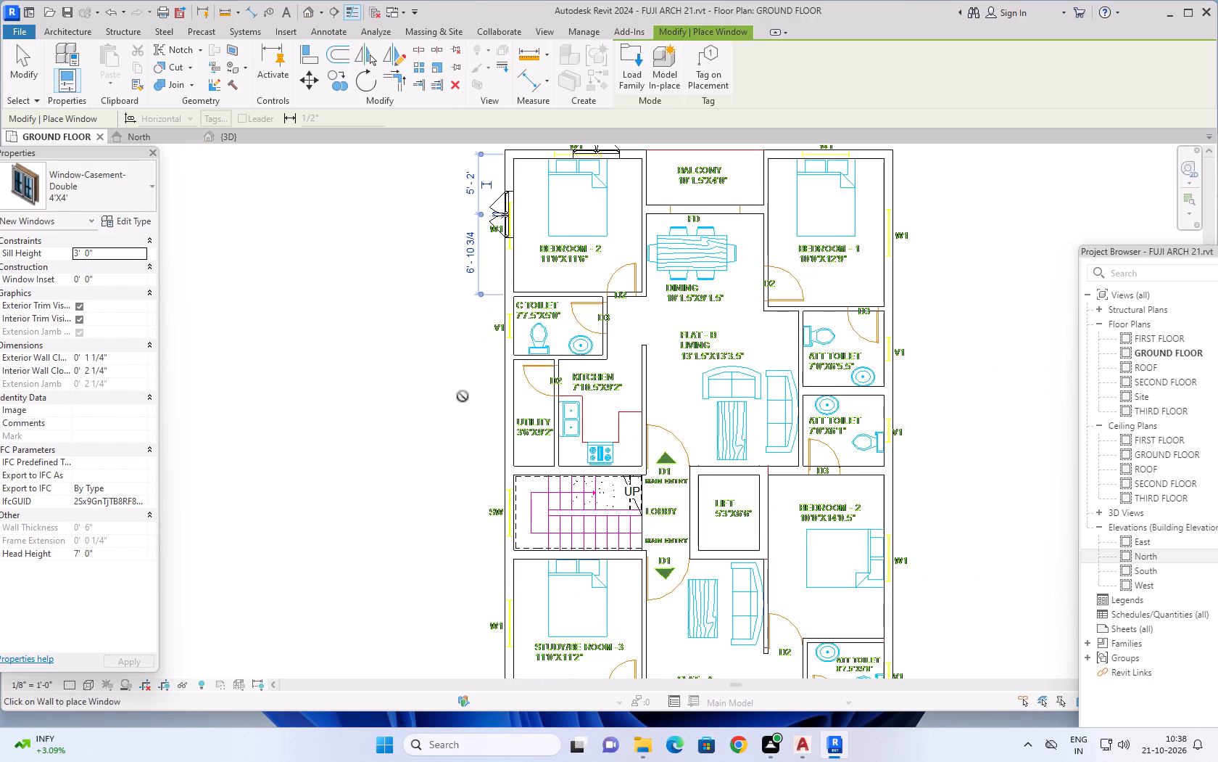
middle_click_drag(450, 551, 420, 374)
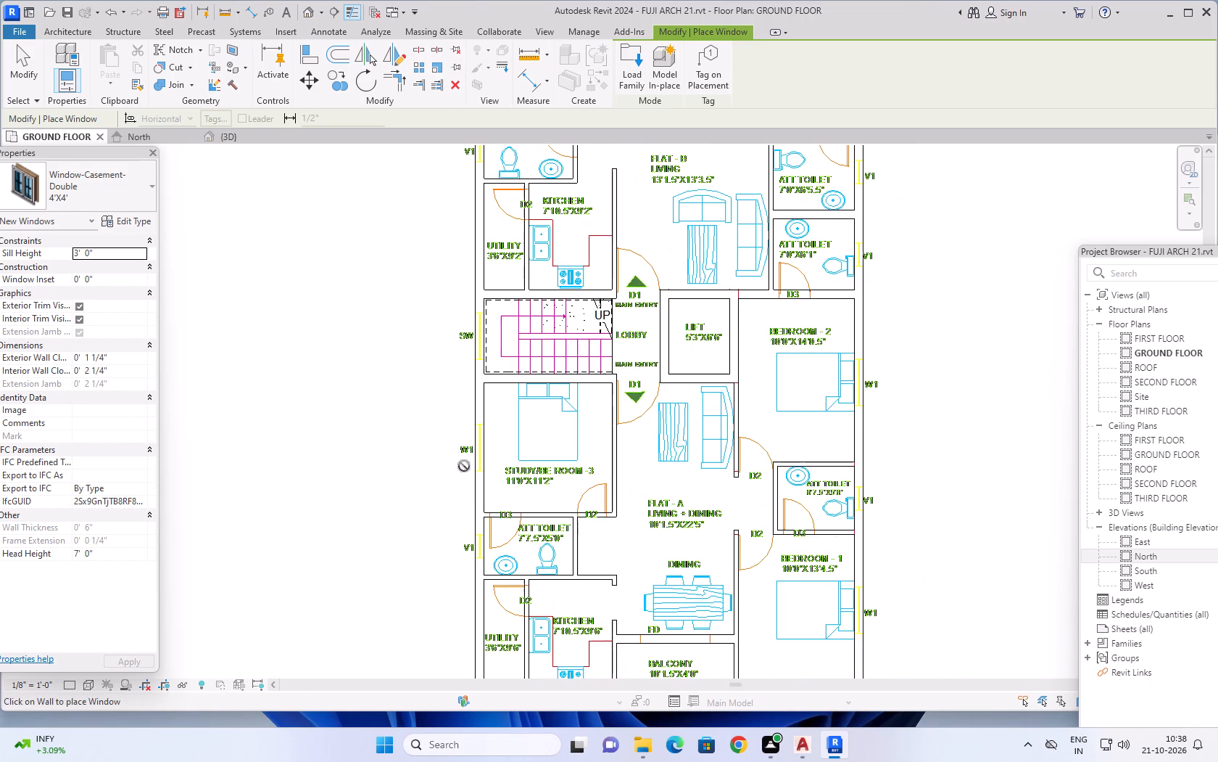
scroll(468, 455, "up", 12)
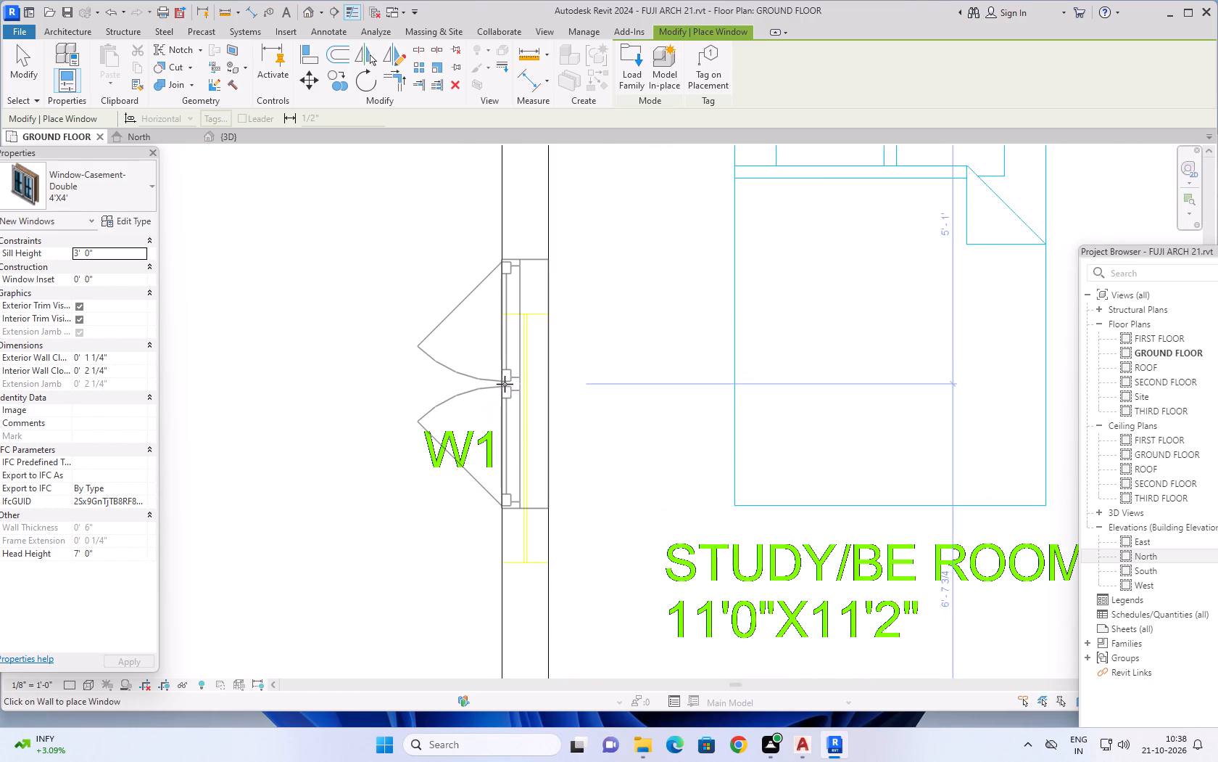
left_click(506, 382)
Place 4'X4' windows at both W1 openings of Flat-A's Bedroom-1, about 3'-7" from the outer side wall and 5'-8" from the toilet wall.
scroll(344, 541, "down", 3)
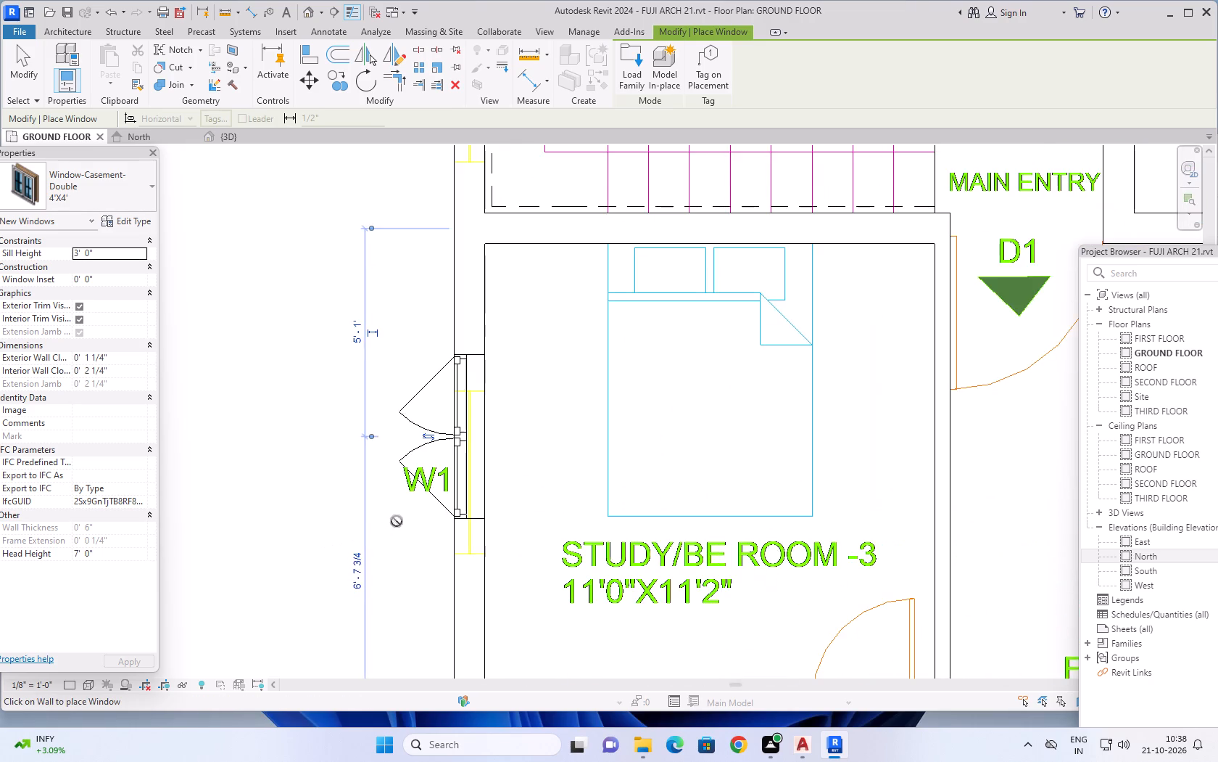
scroll(409, 527, "down", 7)
middle_click_drag(417, 567, 394, 337)
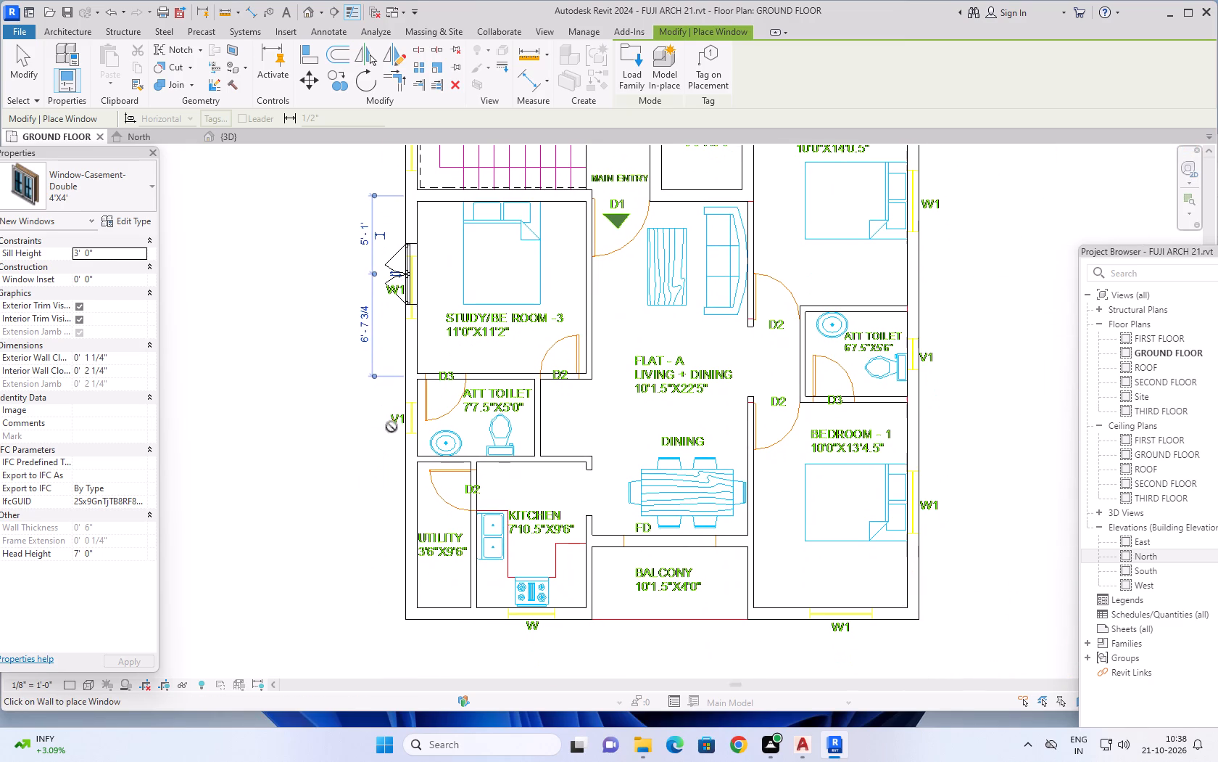
scroll(872, 644, "up", 4)
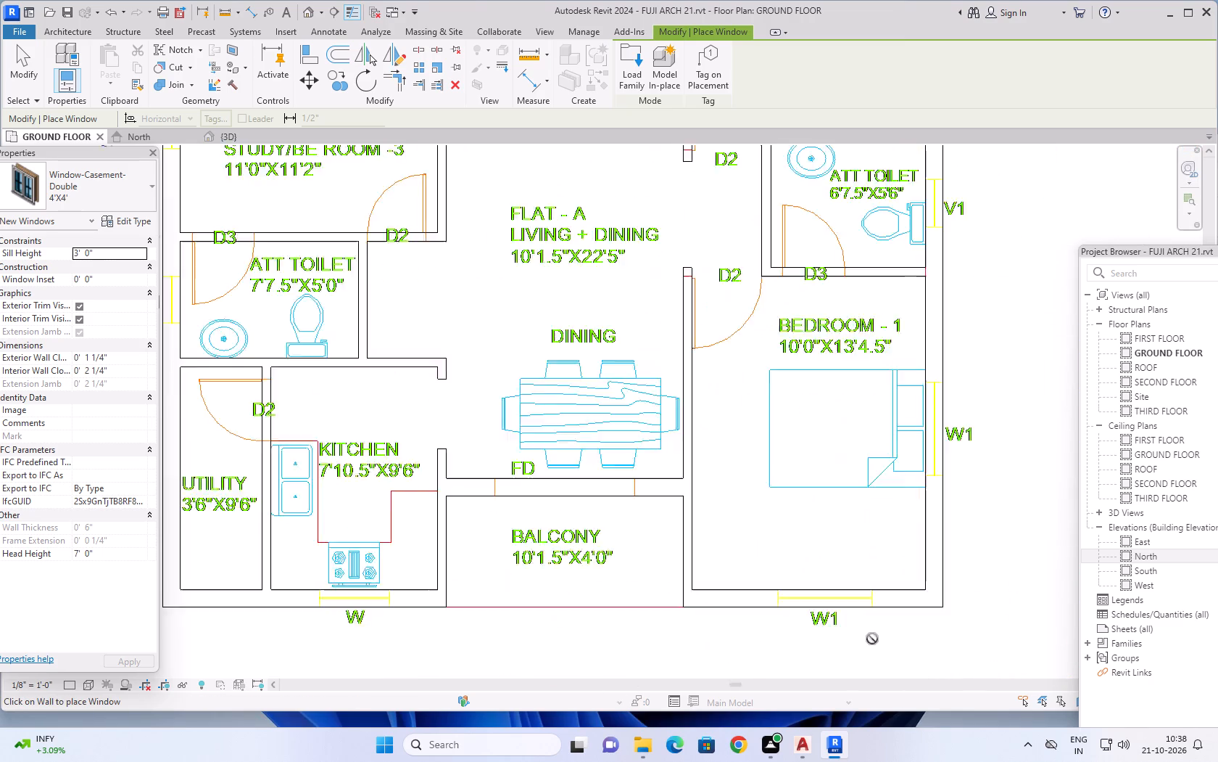
scroll(872, 639, "up", 2)
left_click(839, 589)
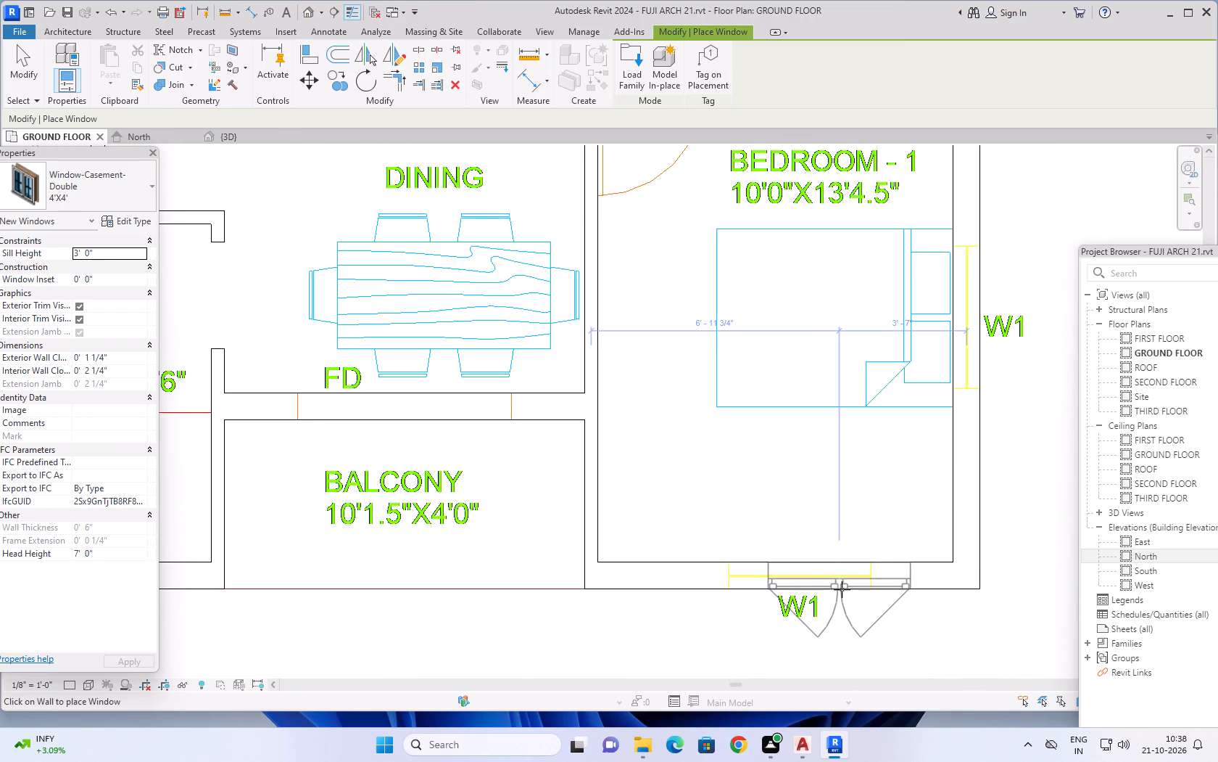
scroll(953, 500, "down", 6)
middle_click_drag(1010, 476, 621, 591)
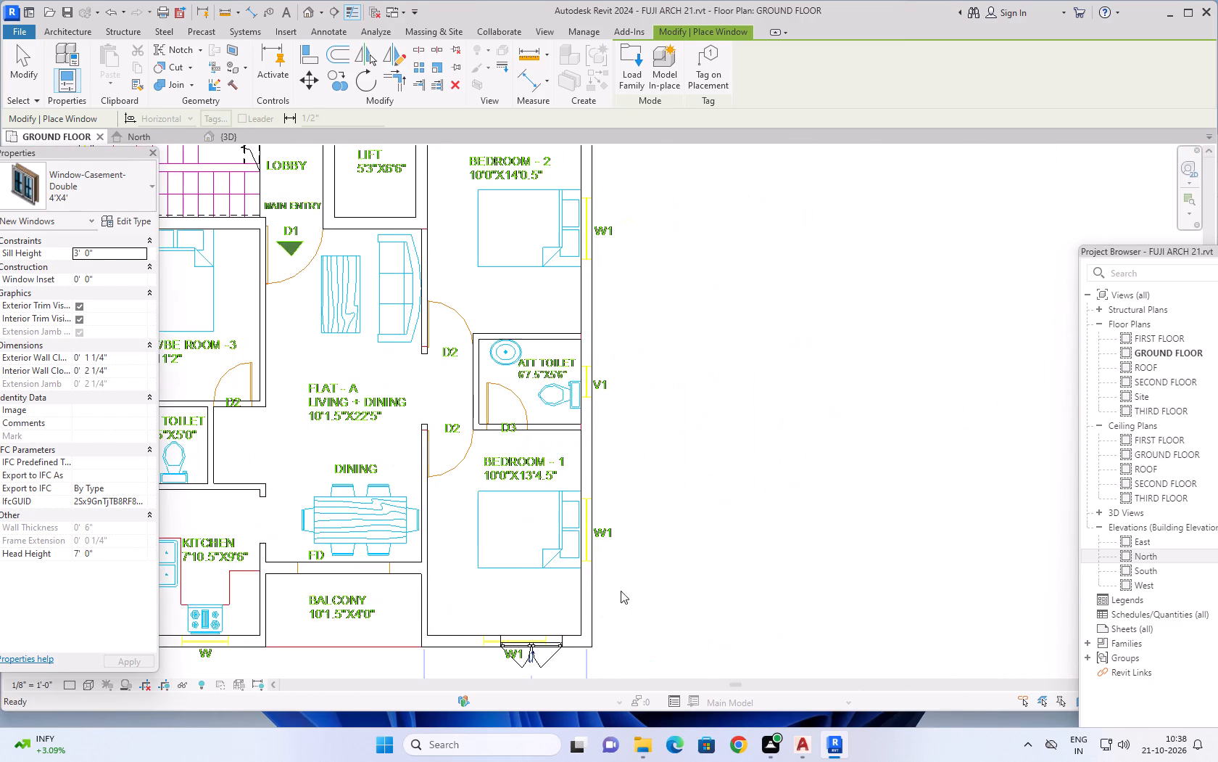
scroll(629, 541, "up", 5)
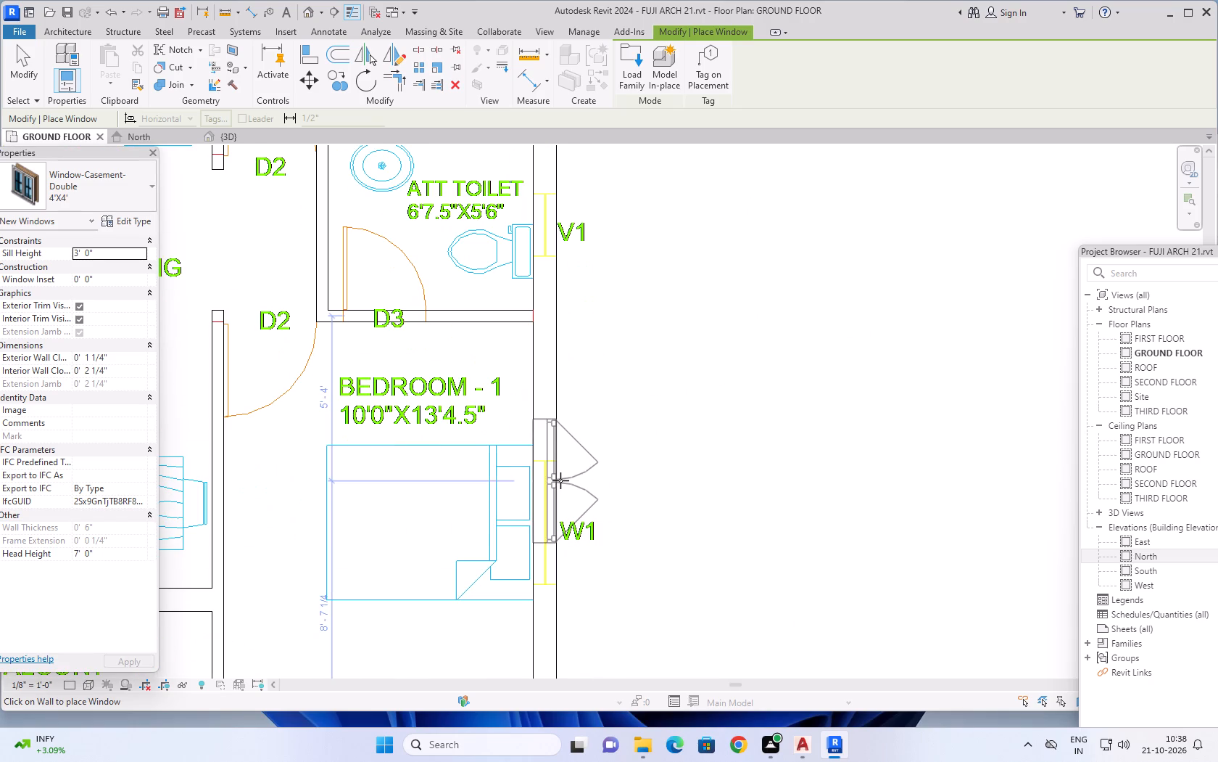
left_click(559, 491)
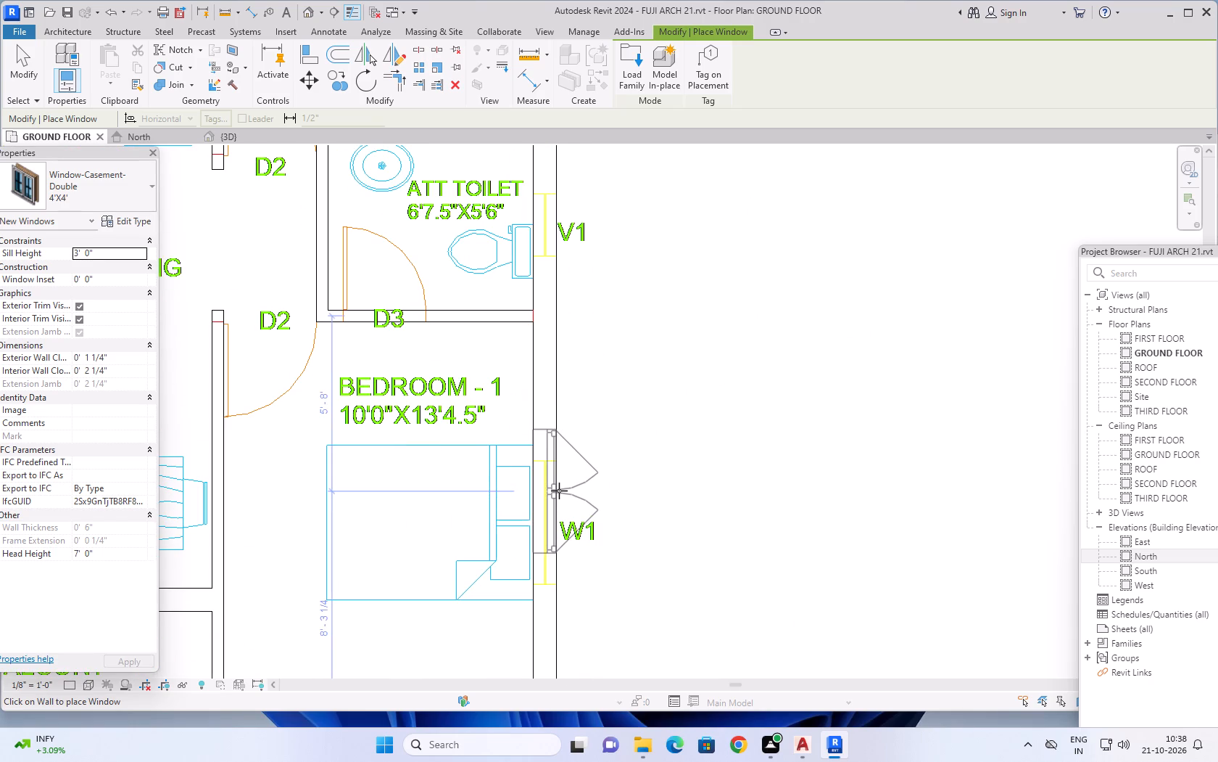
Place a 4'X4' window at the W1 opening of Flat-A's Bedroom-2, about 6'-10" from the wall shared with Flat-B's toilet.
scroll(655, 381, "down", 7)
middle_click_drag(674, 334, 626, 583)
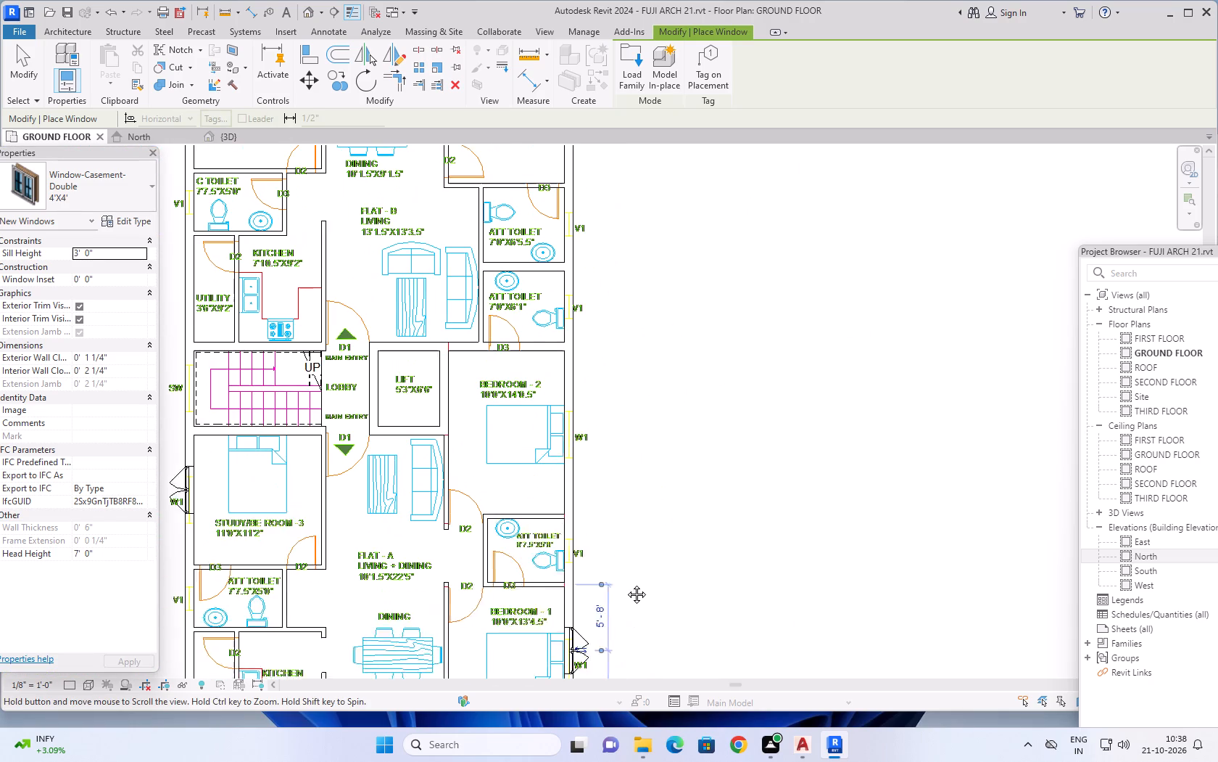
middle_click_drag(626, 583, 625, 586)
scroll(591, 429, "up", 7)
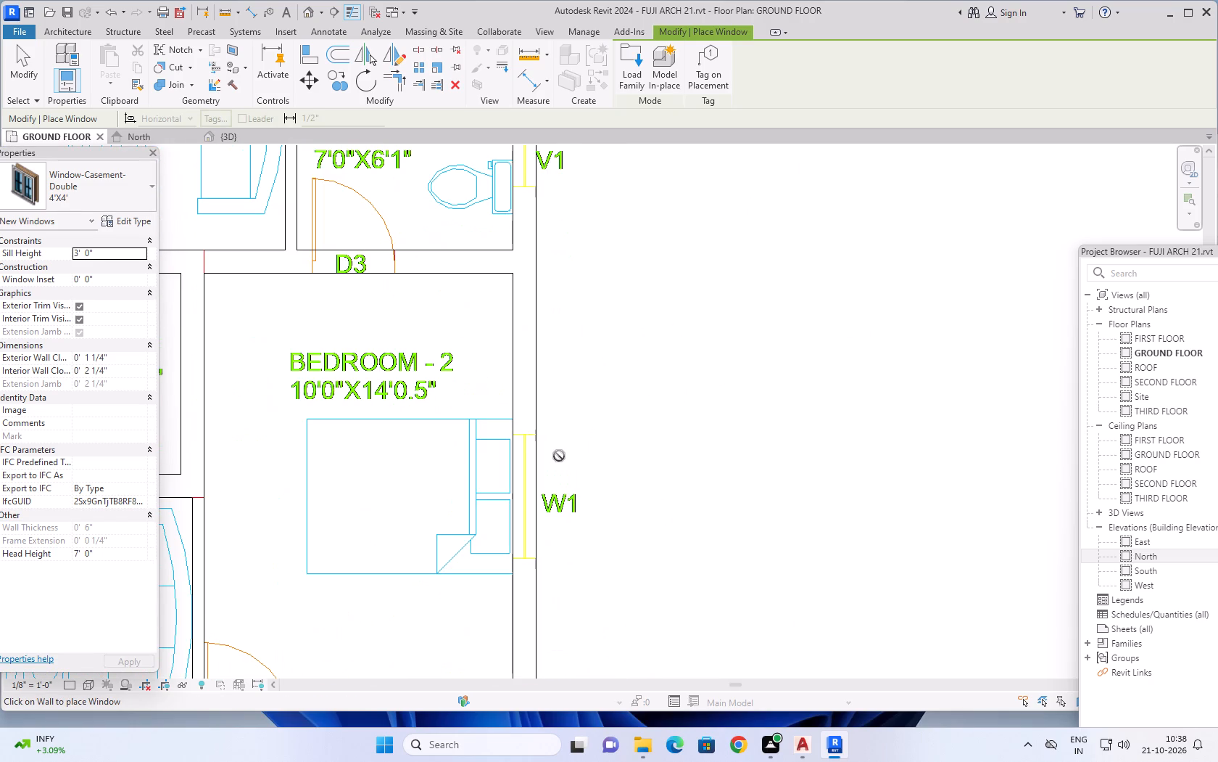
left_click(538, 473)
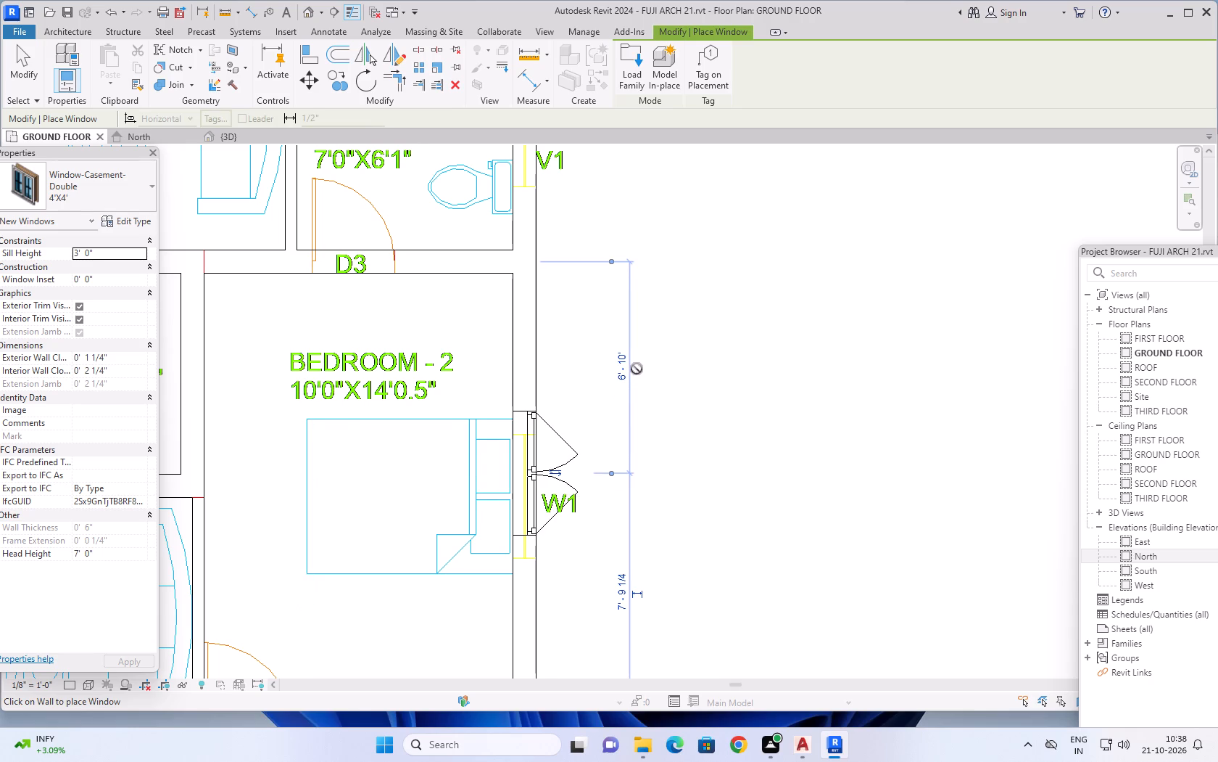
Place 4'X4' windows at both W1 openings of Flat-B's Bedroom-1, about 6'-1" from the upper outer wall and 4'-6" from the balcony-side wall.
scroll(637, 369, "down", 5)
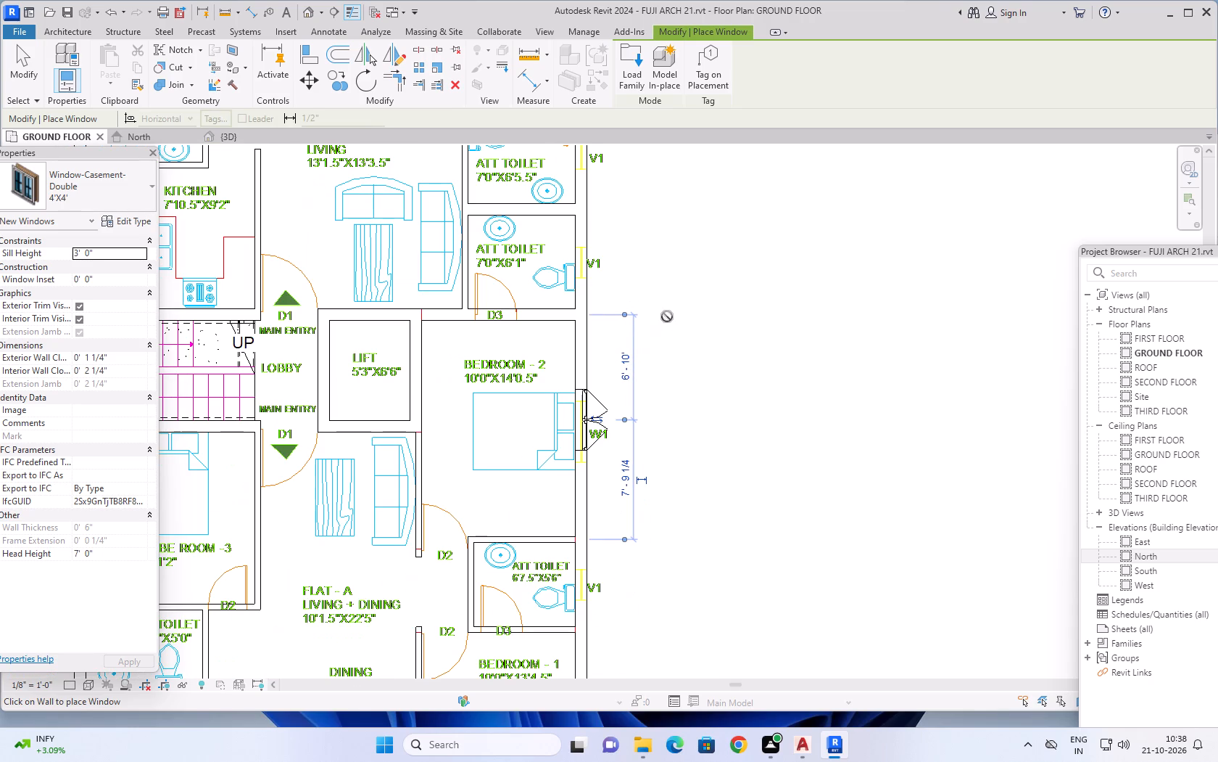
middle_click_drag(677, 260, 648, 589)
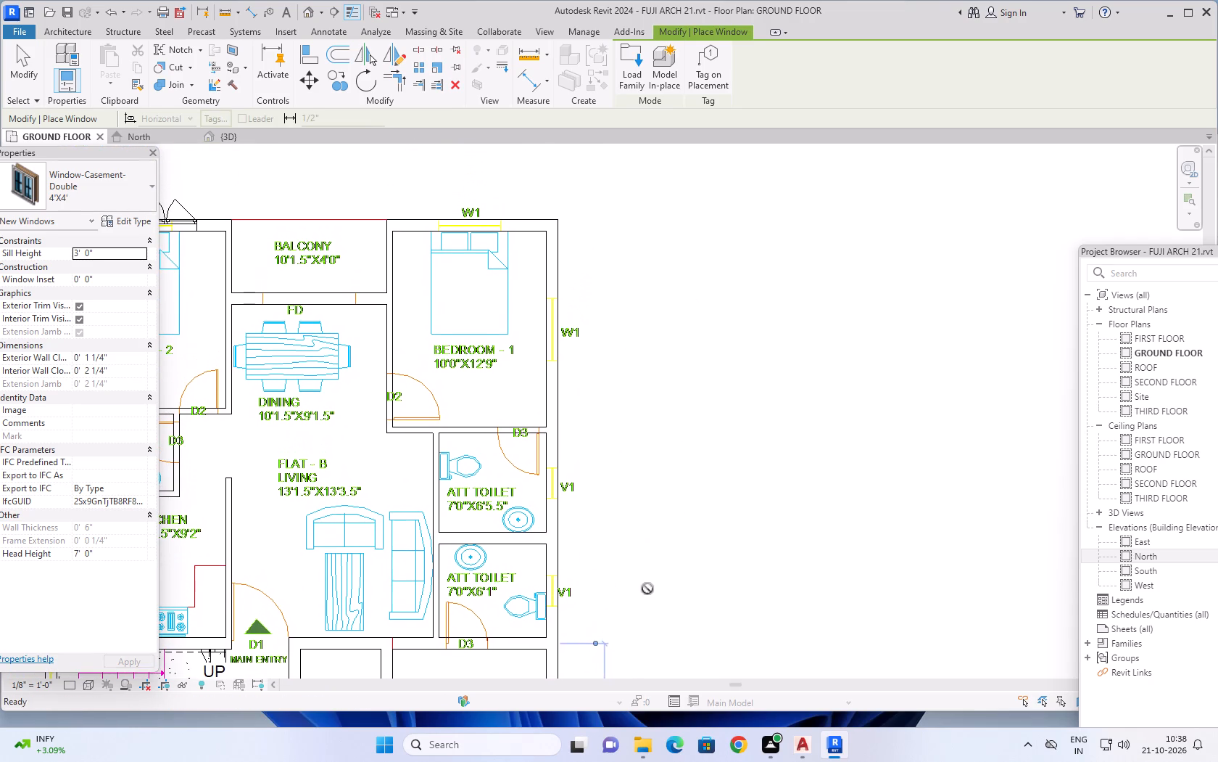
scroll(578, 288, "up", 4)
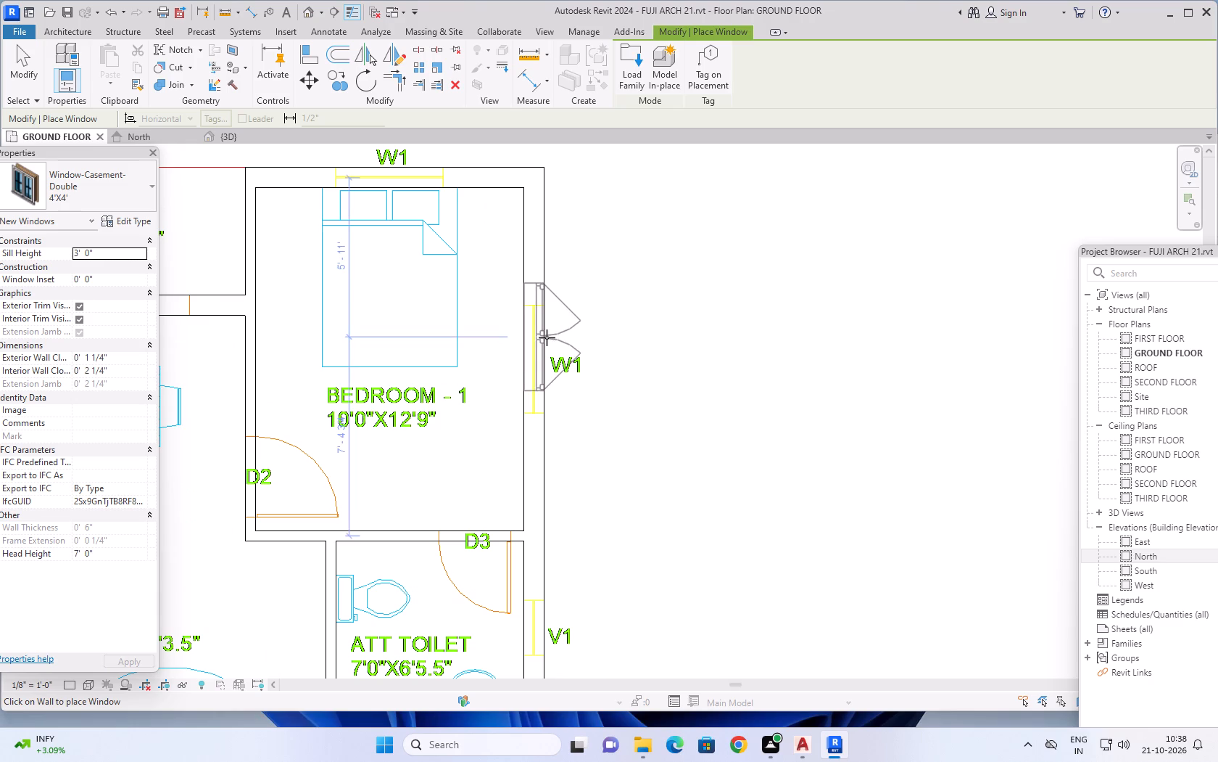
left_click(546, 342)
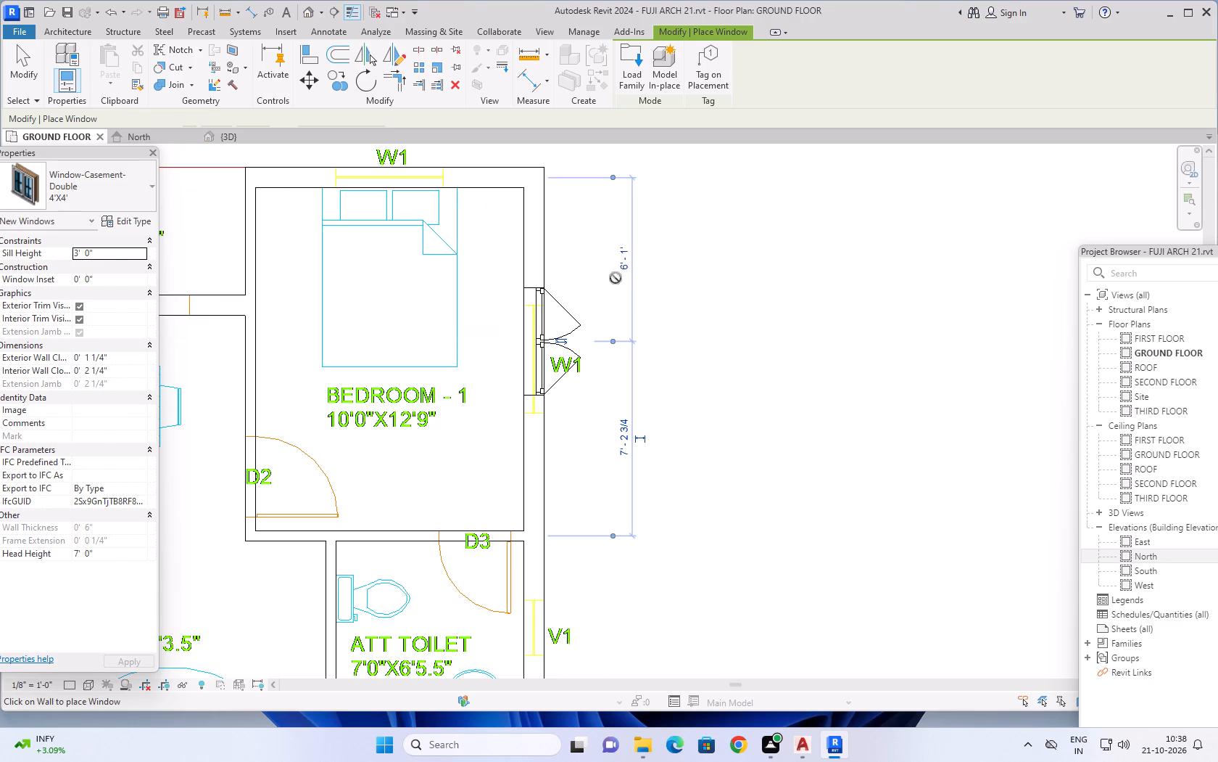
scroll(604, 268, "down", 2)
middle_click_drag(605, 271, 729, 401)
scroll(729, 401, "up", 1)
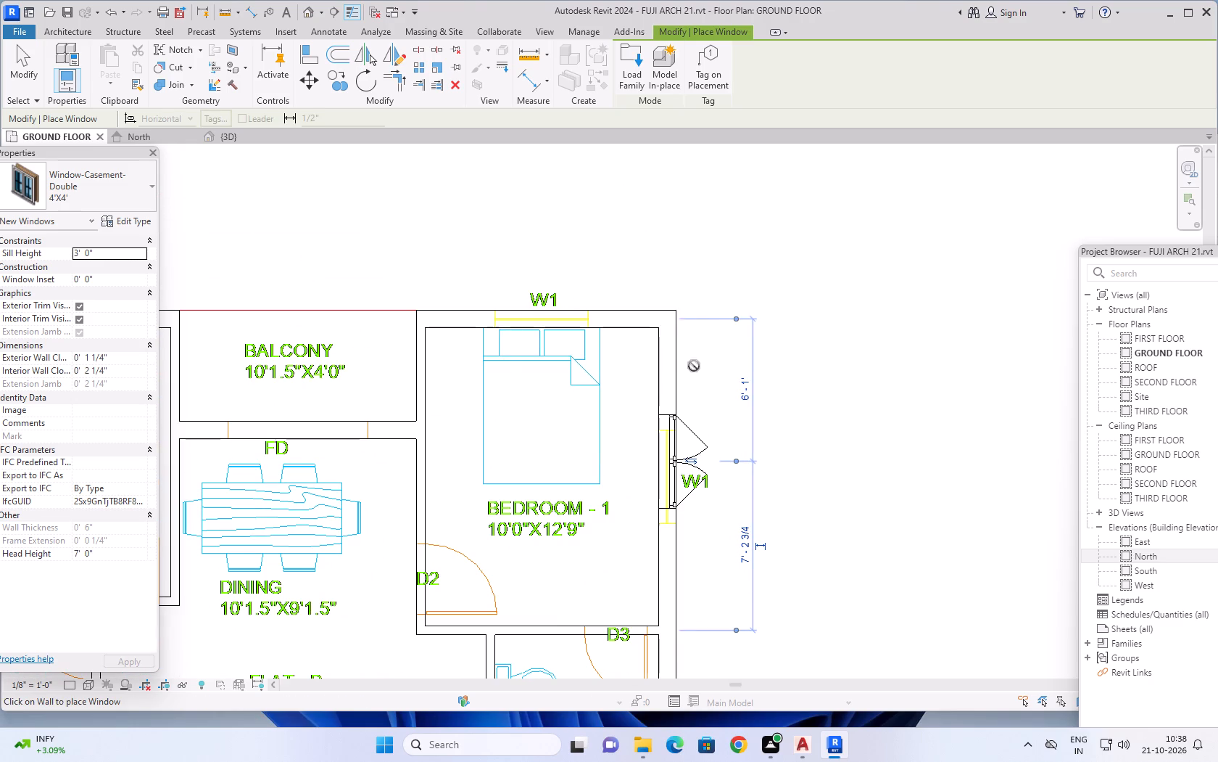
left_click(526, 318)
scroll(450, 222, "down", 7)
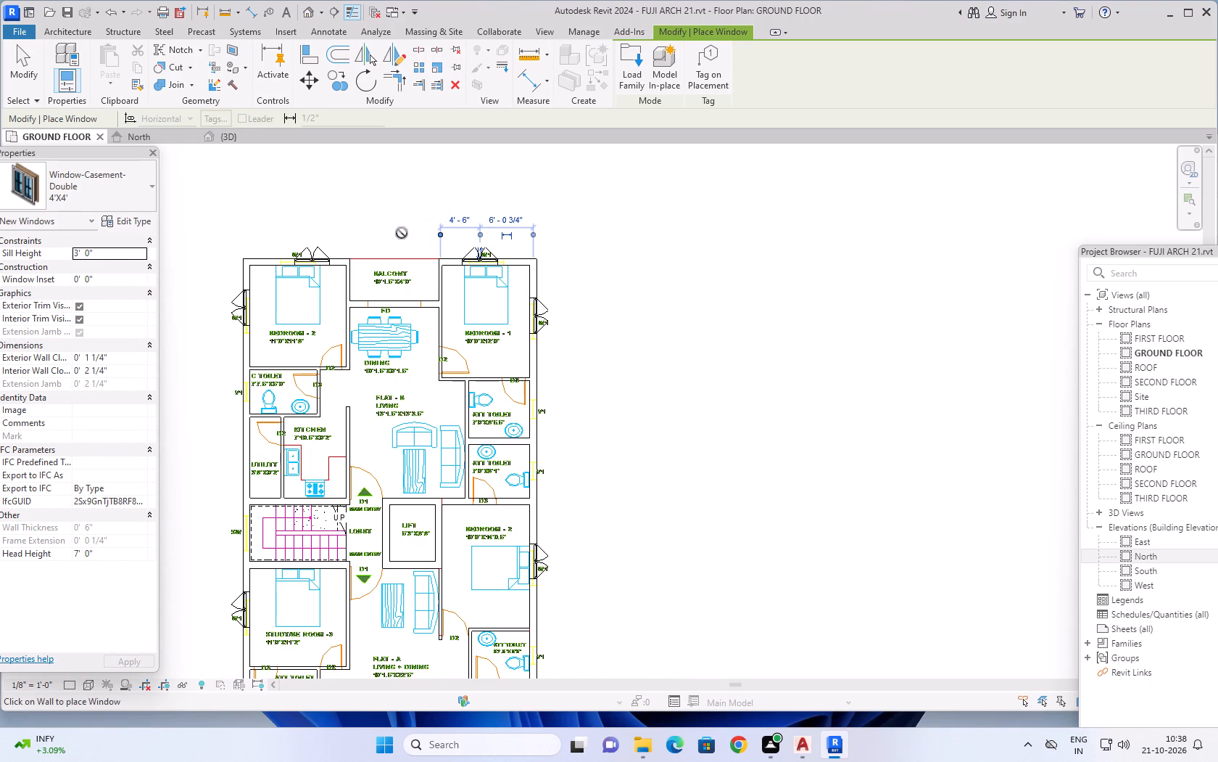
key("Escape")
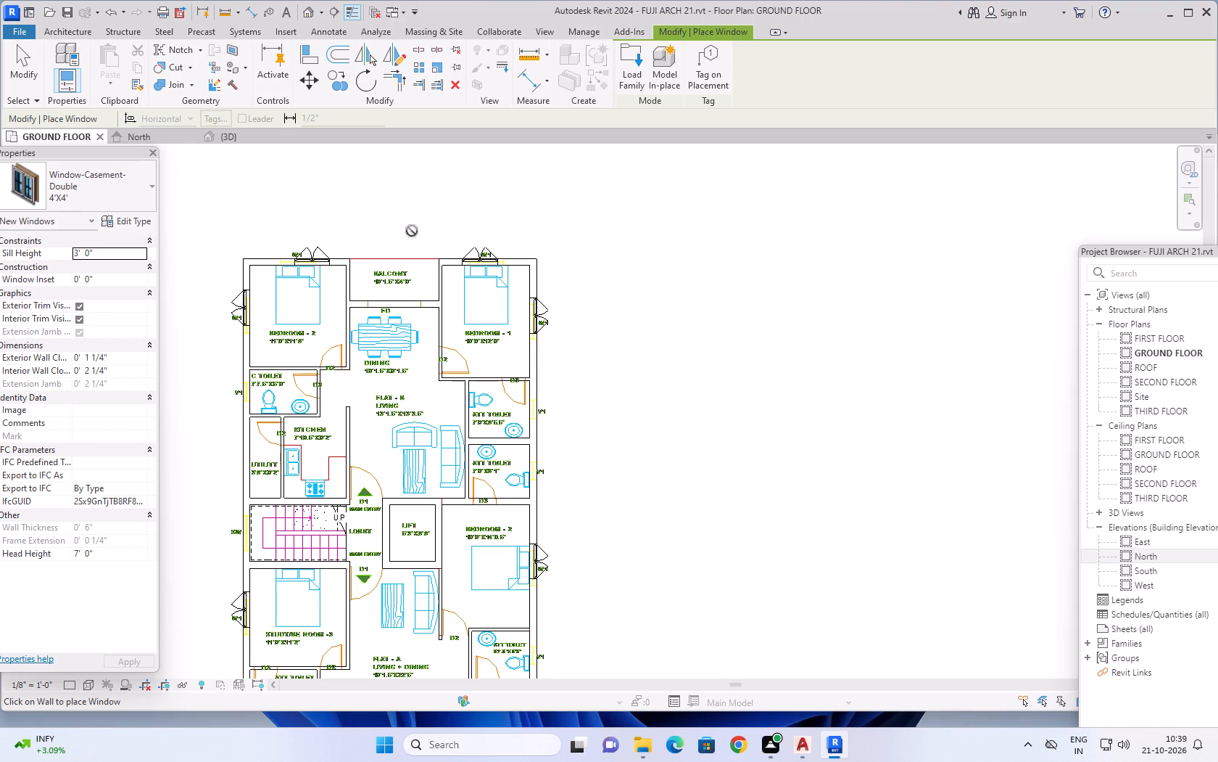
Align the window in the balcony-end outer wall of Flat-B's Bedroom-2 with the edge of its W1 opening in the DWG.
left_click(307, 54)
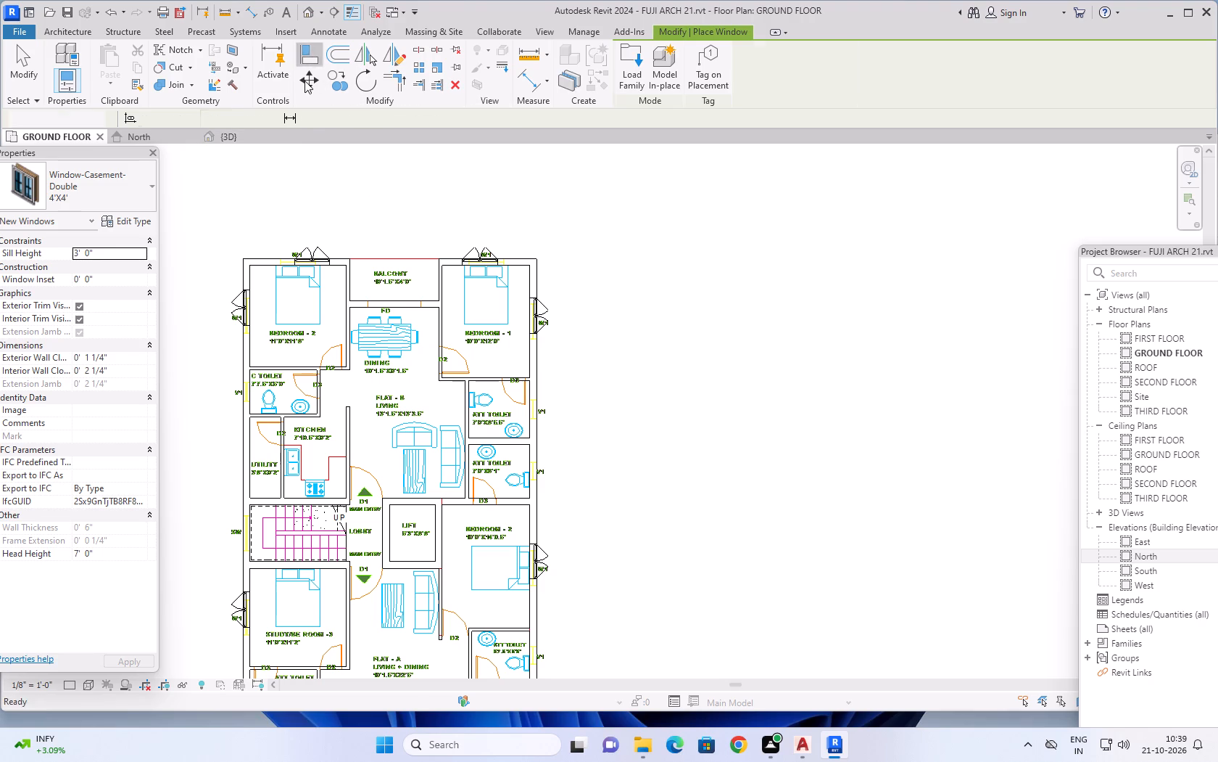
scroll(313, 295, "up", 4)
scroll(214, 258, "up", 5)
middle_click_drag(263, 178, 303, 314)
scroll(302, 297, "up", 1)
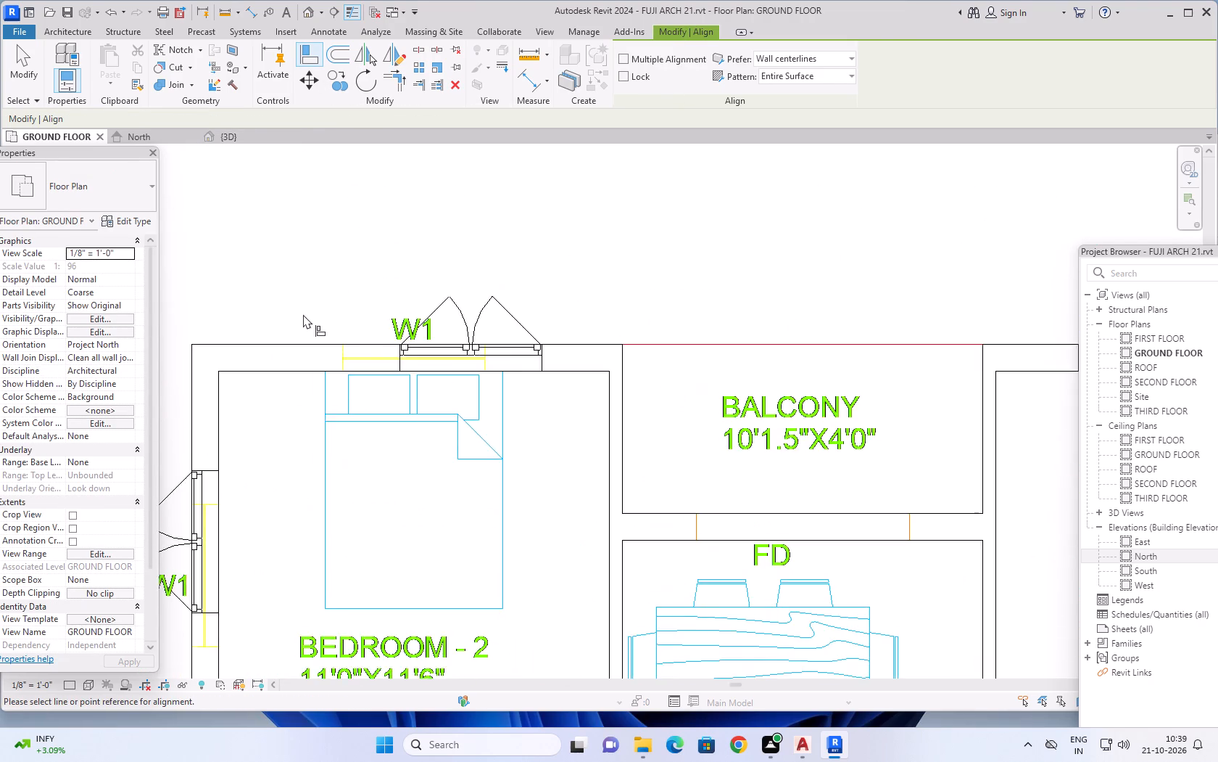
scroll(303, 314, "up", 6)
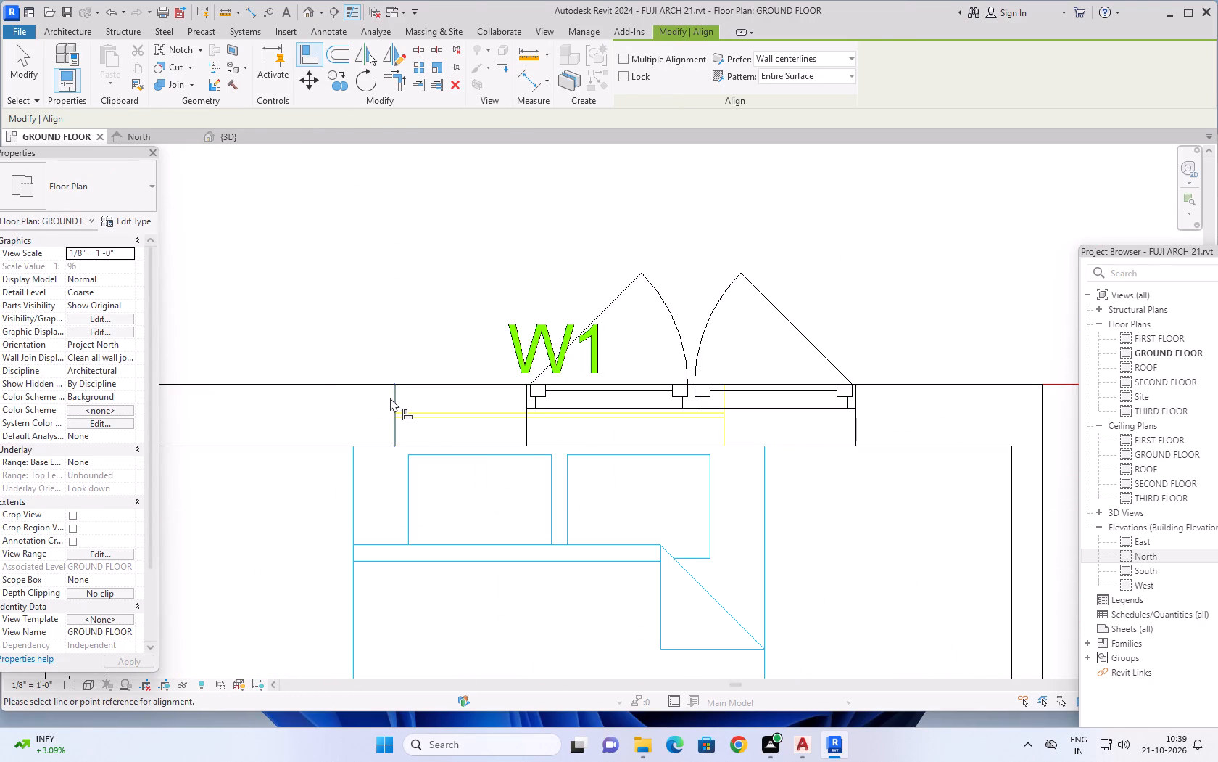
left_click(392, 398)
left_click(523, 396)
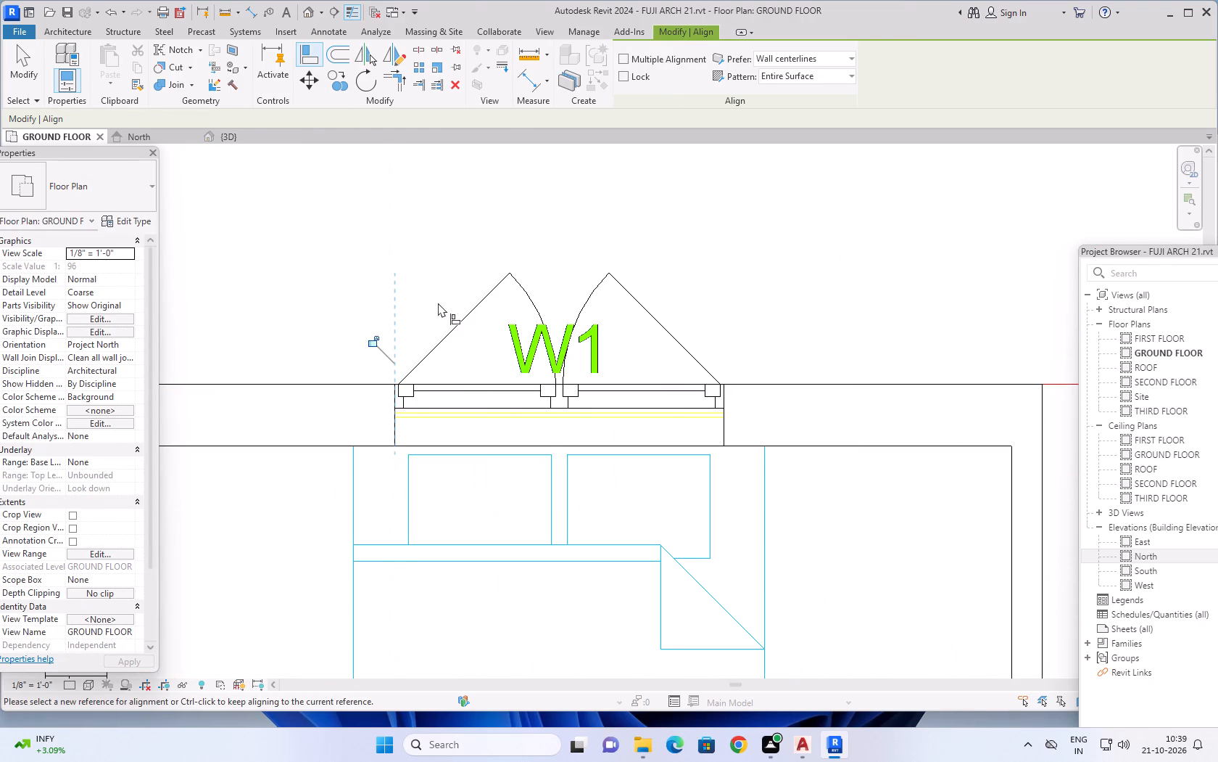
Align the side-wall window of Flat-B's Bedroom-2 with the edge of its W1 opening in the DWG.
scroll(438, 303, "down", 10)
middle_click_drag(286, 403, 265, 280)
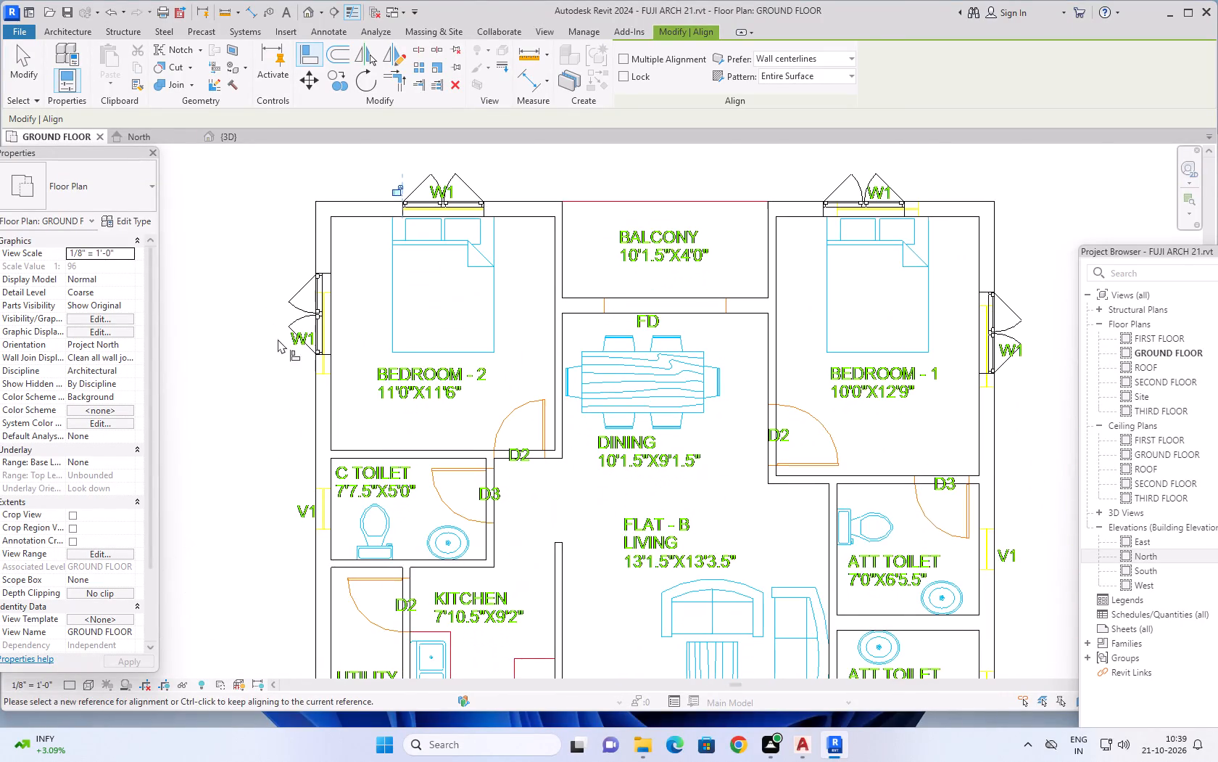
scroll(284, 354, "up", 9)
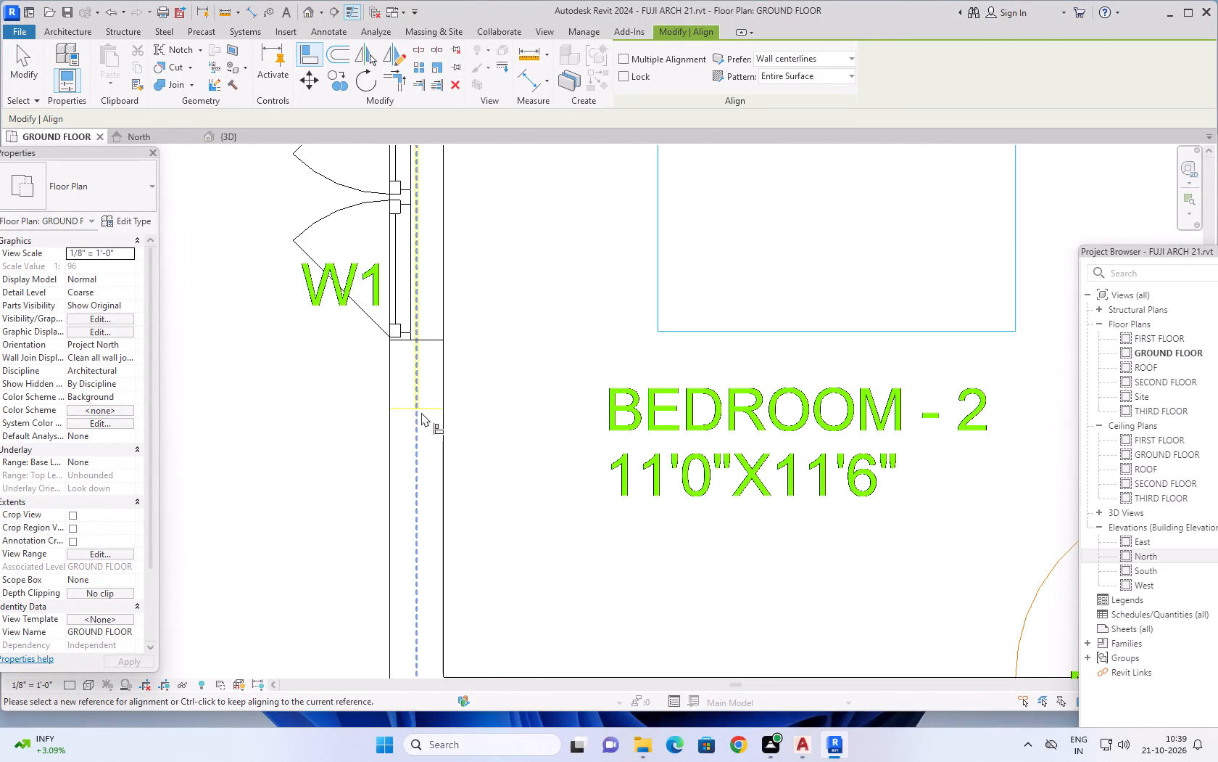
left_click(428, 411)
left_click(432, 335)
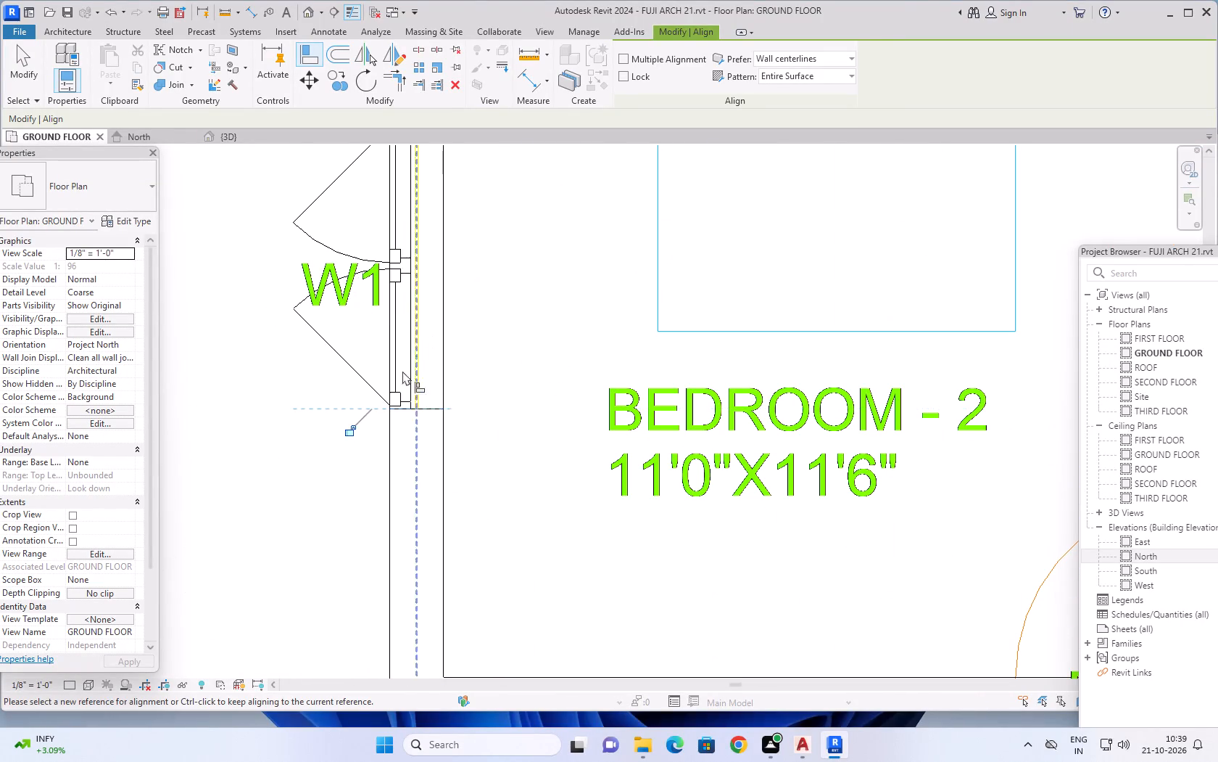
Align the window of Flat-A's Study/Be Room-3 with the toilet-side edge of its W1 opening in the DWG.
scroll(334, 405, "down", 13)
middle_click_drag(321, 463, 264, 246)
middle_click_drag(252, 475, 273, 257)
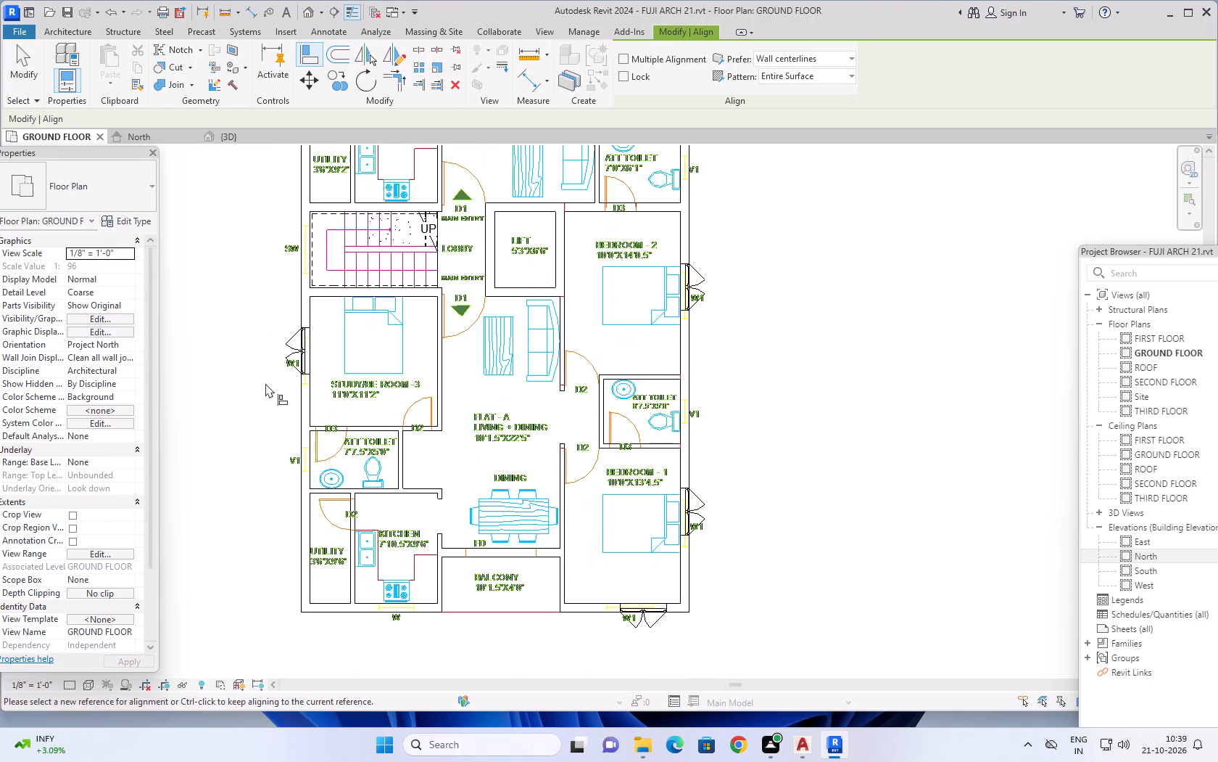
scroll(287, 396, "up", 16)
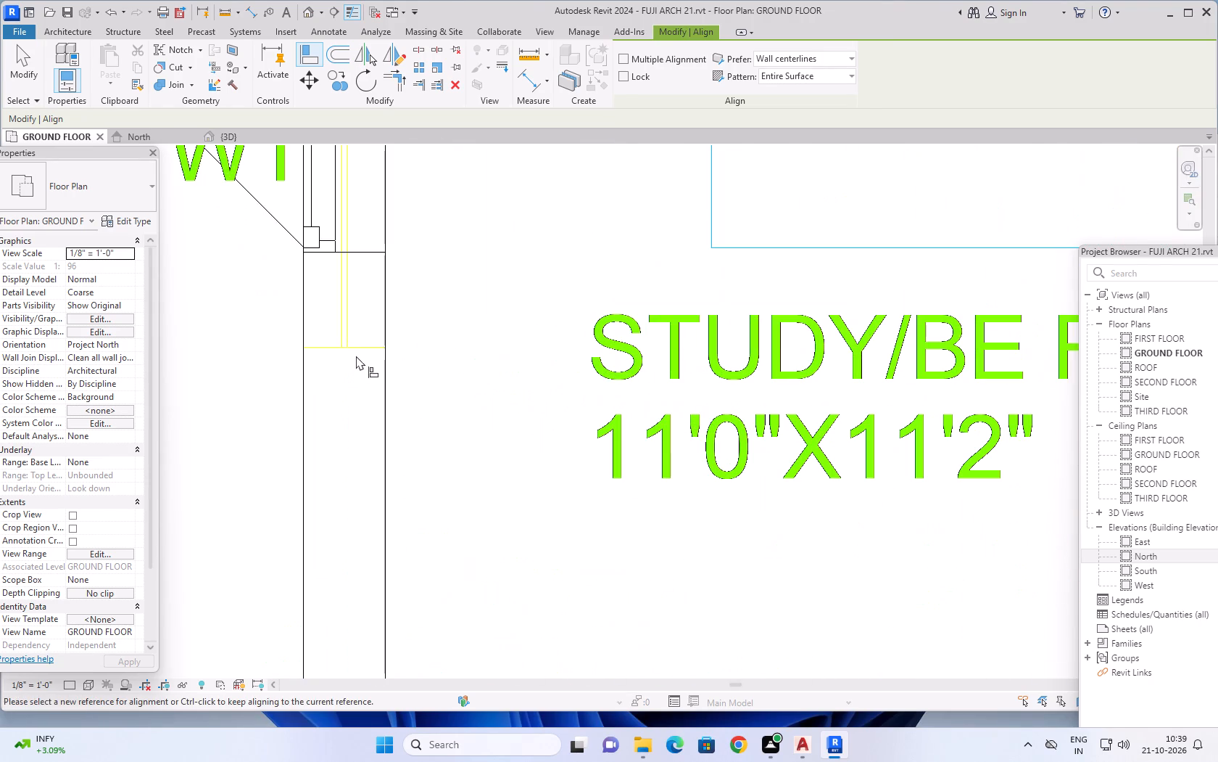
left_click(363, 348)
left_click(364, 249)
Align the window in the balcony-end outer wall of Flat-A's Bedroom-1 with the balcony-side edge of its W1 opening.
scroll(297, 374, "down", 8)
scroll(269, 461, "down", 4)
middle_click_drag(260, 488, 281, 361)
scroll(281, 361, "up", 1)
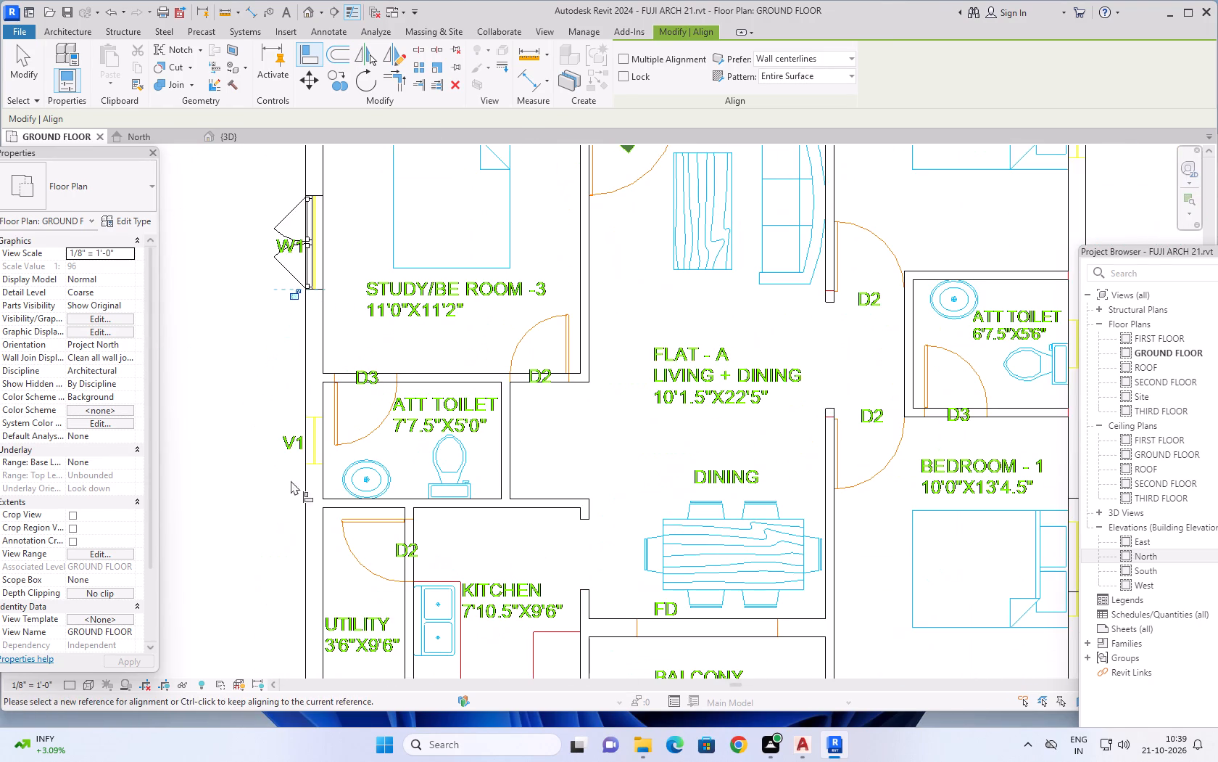
middle_click_drag(283, 533, 252, 377)
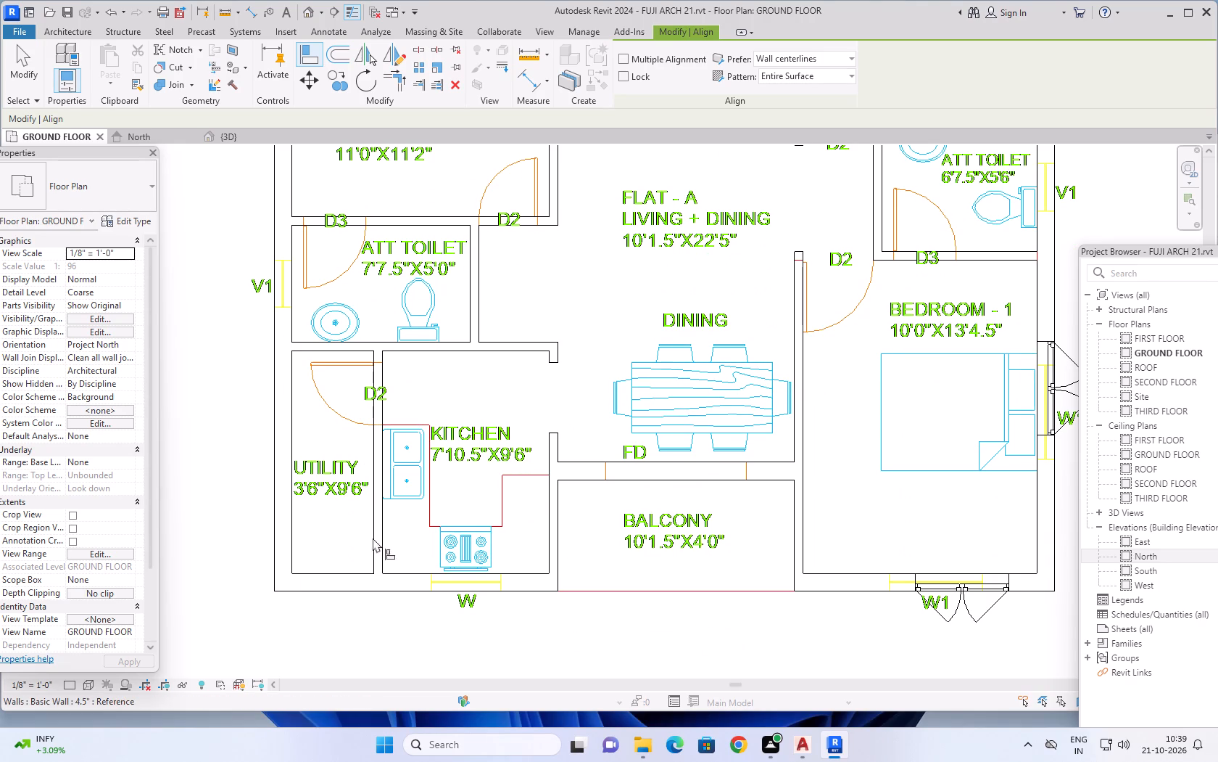
middle_click_drag(691, 634, 312, 675)
scroll(489, 645, "up", 4)
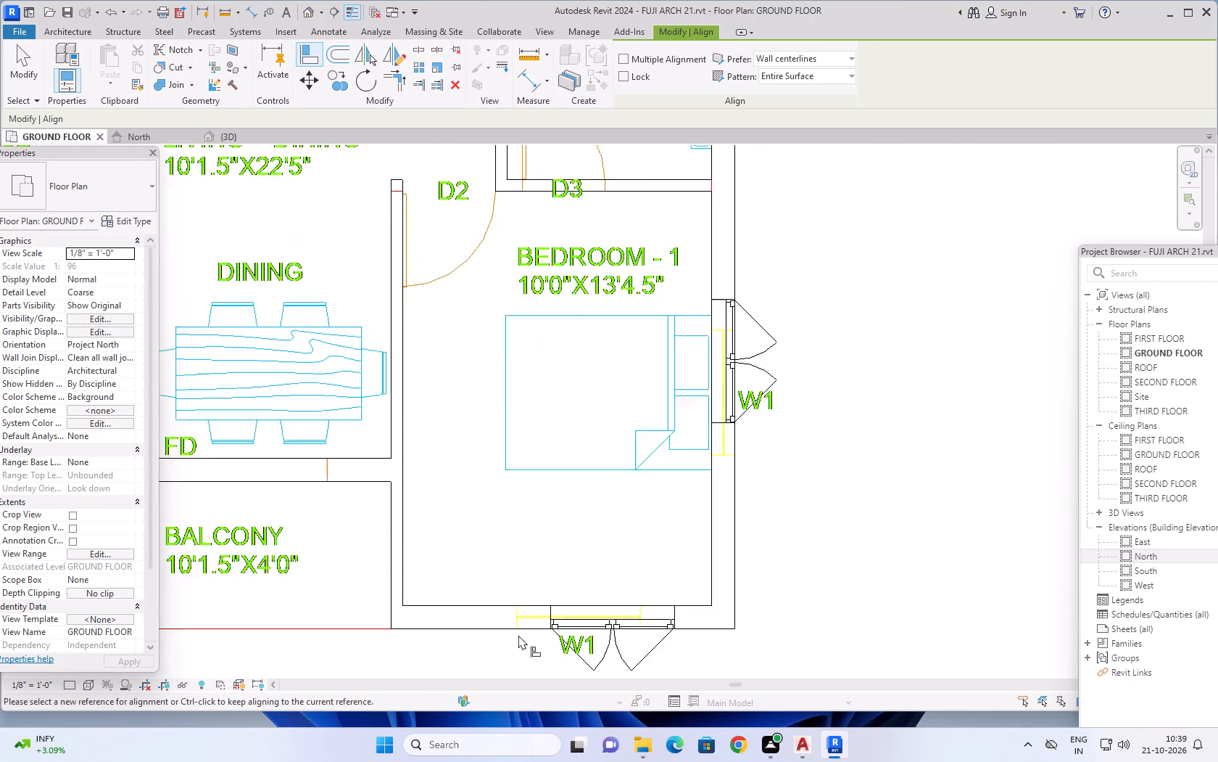
scroll(544, 620, "up", 7)
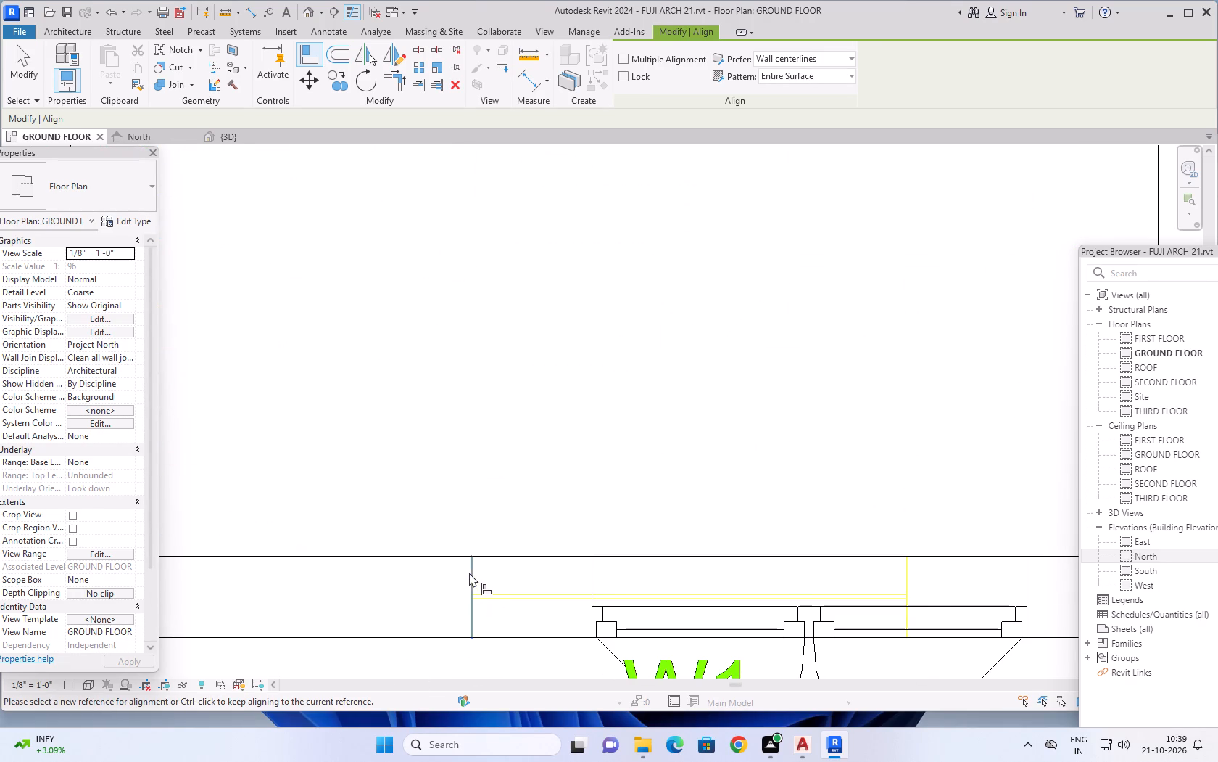
left_click(470, 573)
left_click(589, 574)
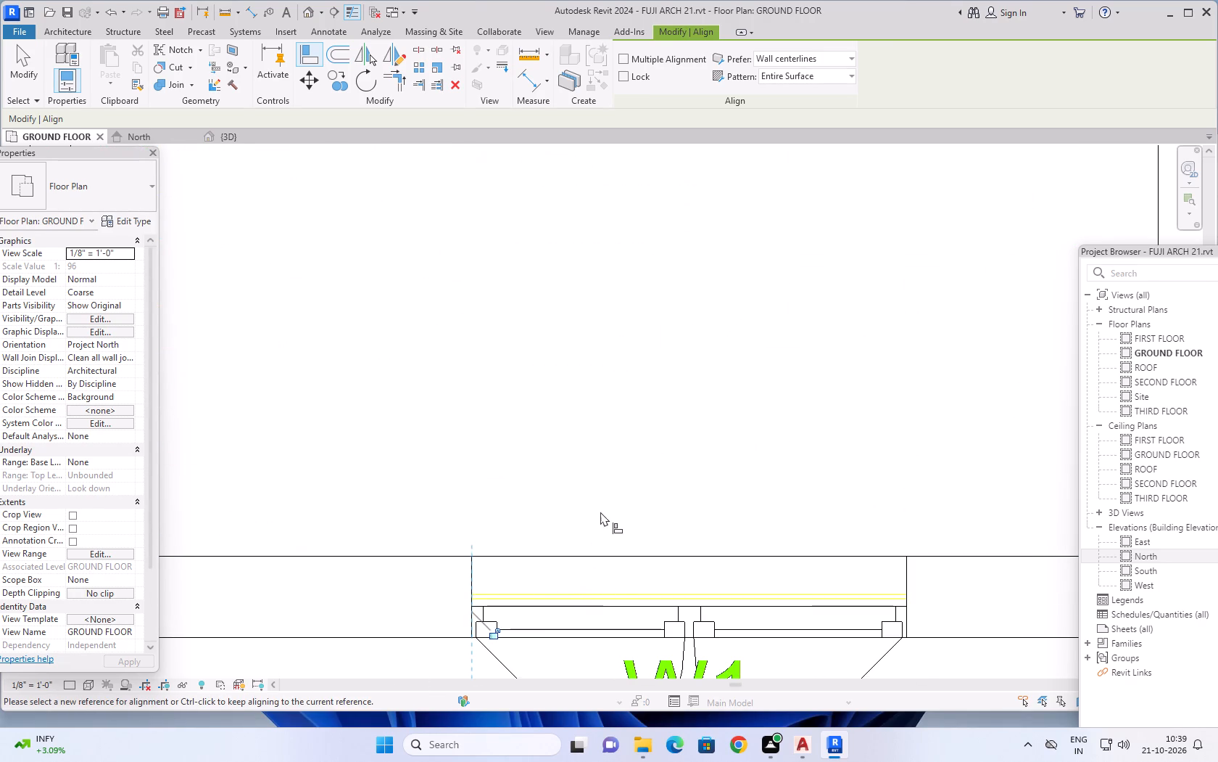
Align the side-wall window of Flat-A's Bedroom-1 with the edge of its W1 opening in the DWG.
scroll(600, 512, "down", 14)
middle_click_drag(779, 384, 695, 560)
scroll(768, 419, "down", 1)
scroll(672, 565, "up", 4)
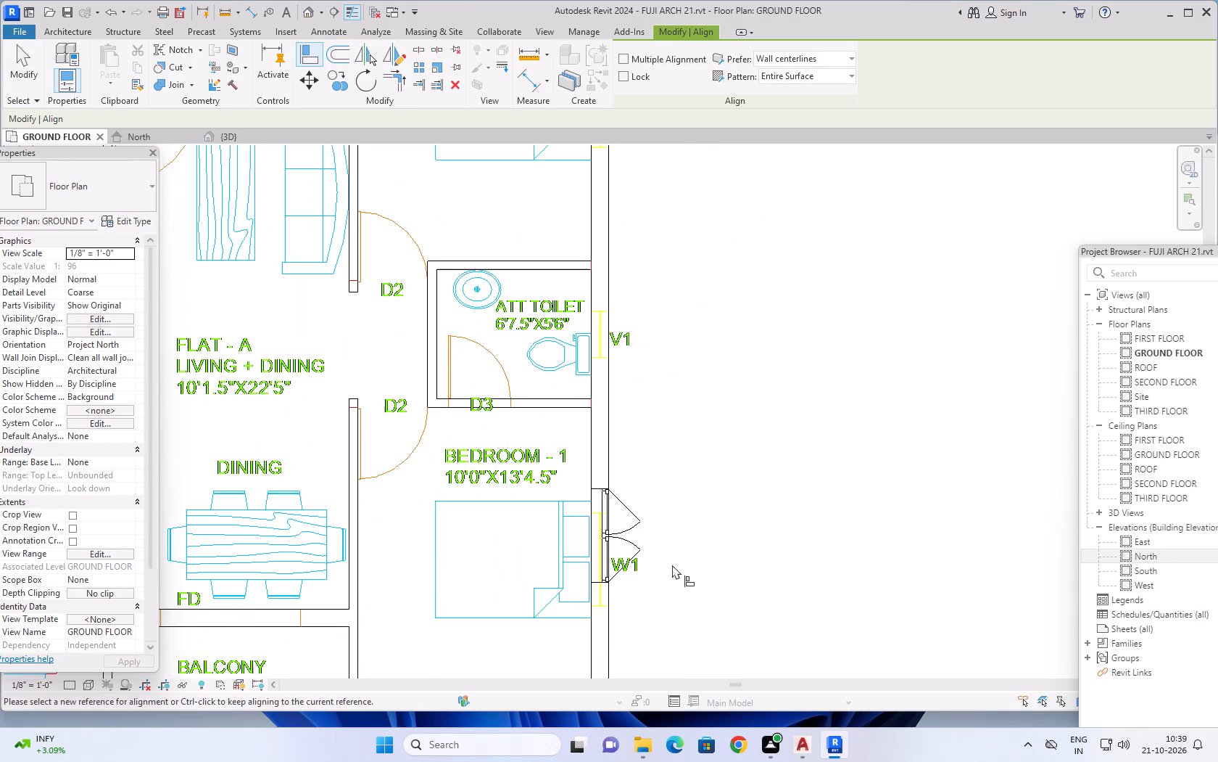
scroll(616, 660, "up", 12)
left_click(541, 472)
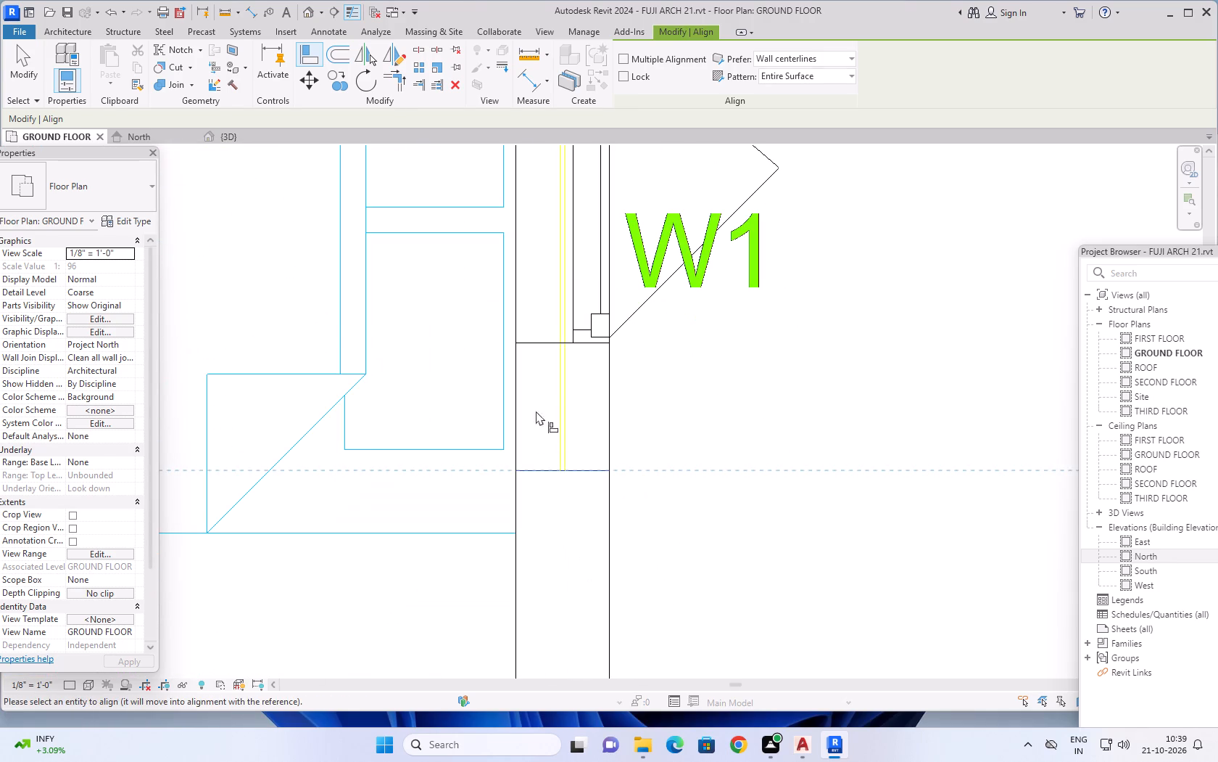
left_click(535, 344)
Align the window of Flat-A's Bedroom-2 with the toilet-side edge of its W1 opening in the DWG.
scroll(696, 422, "down", 13)
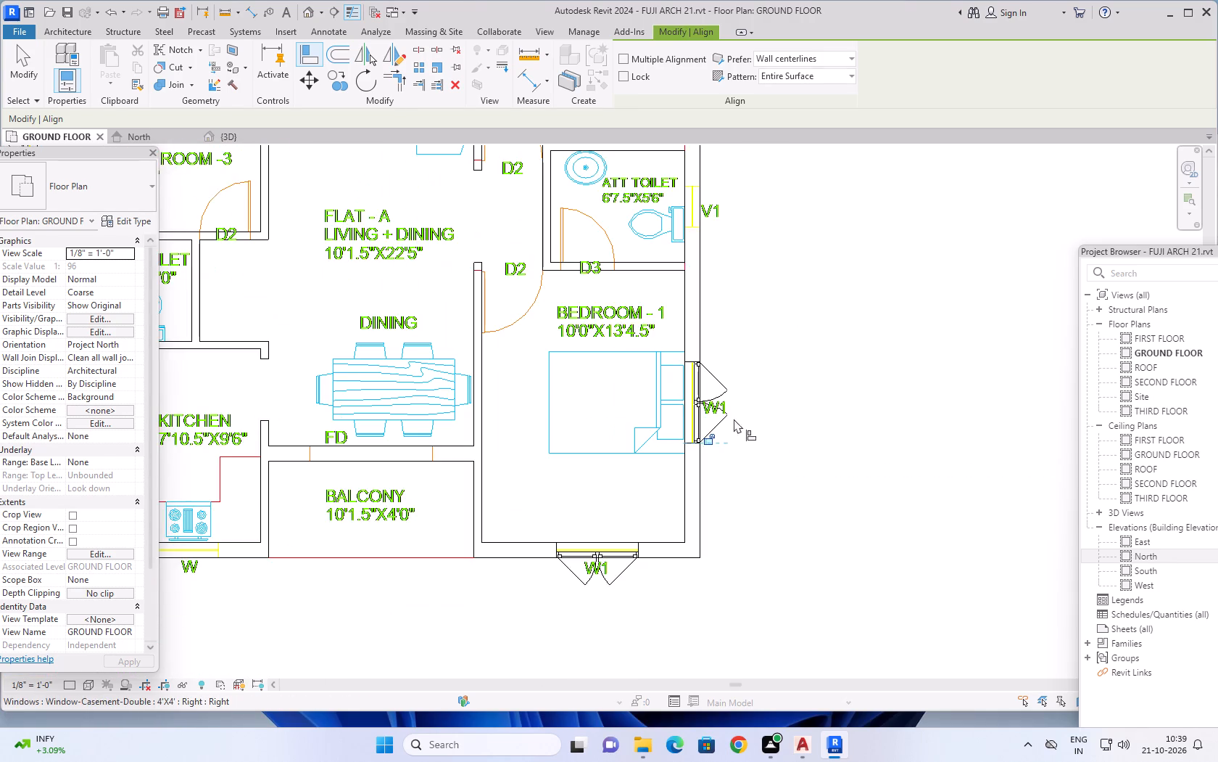
scroll(747, 389, "down", 3)
middle_click_drag(762, 284, 629, 665)
scroll(564, 549, "up", 15)
left_click(587, 577)
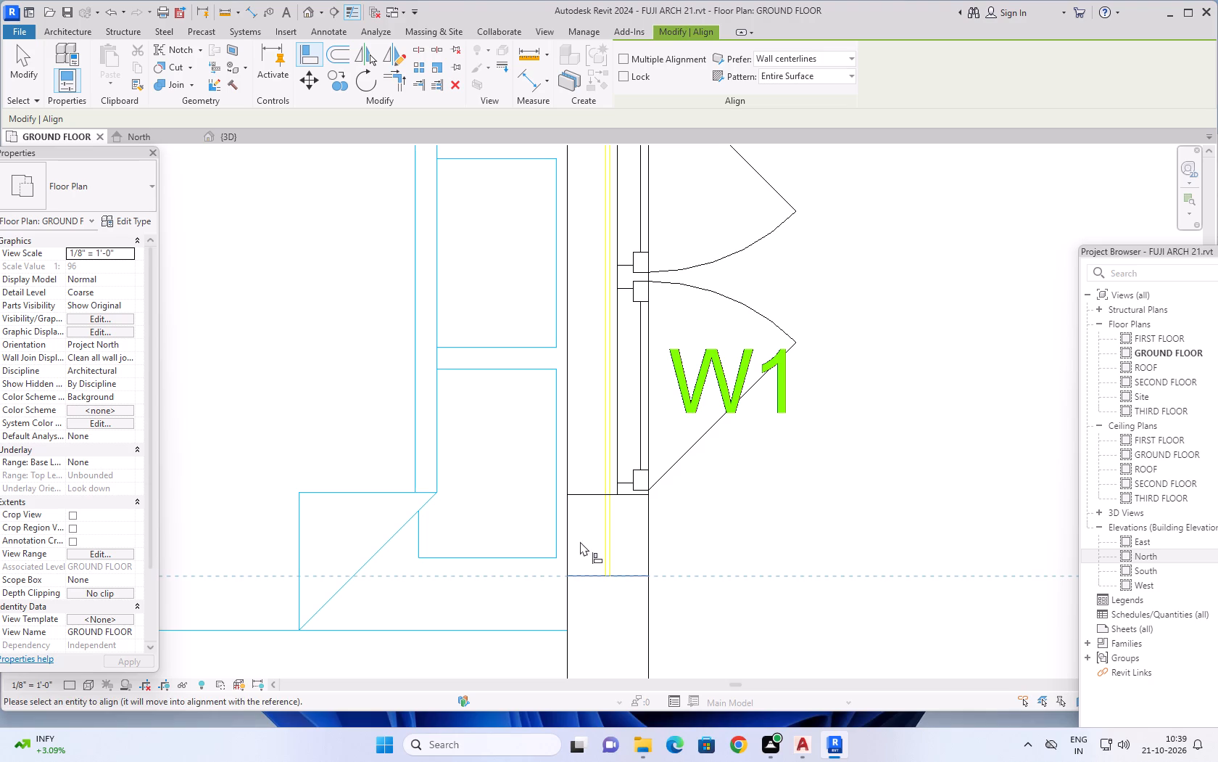
left_click(584, 496)
Align the side-wall window of Flat-B's Bedroom-1 with the toilet-side edge of its W1 opening in the DWG.
scroll(767, 470, "down", 8)
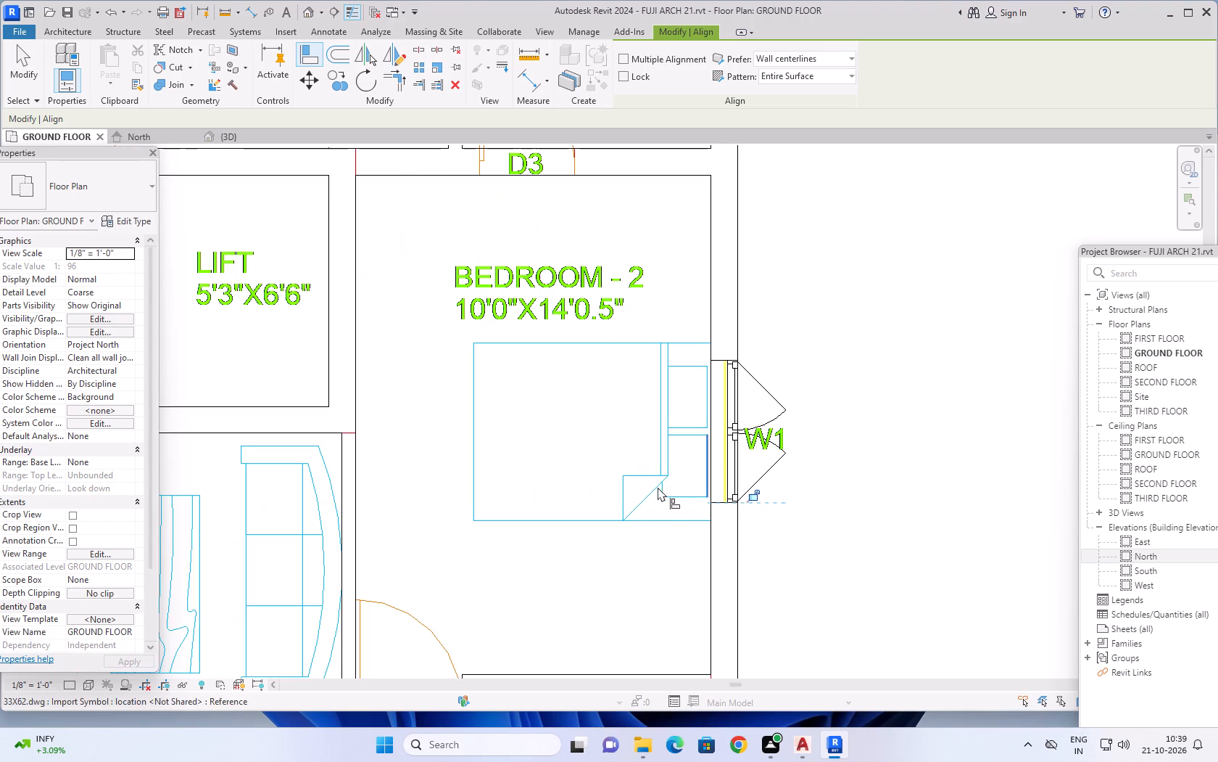
scroll(797, 287, "down", 6)
middle_click_drag(838, 260, 833, 515)
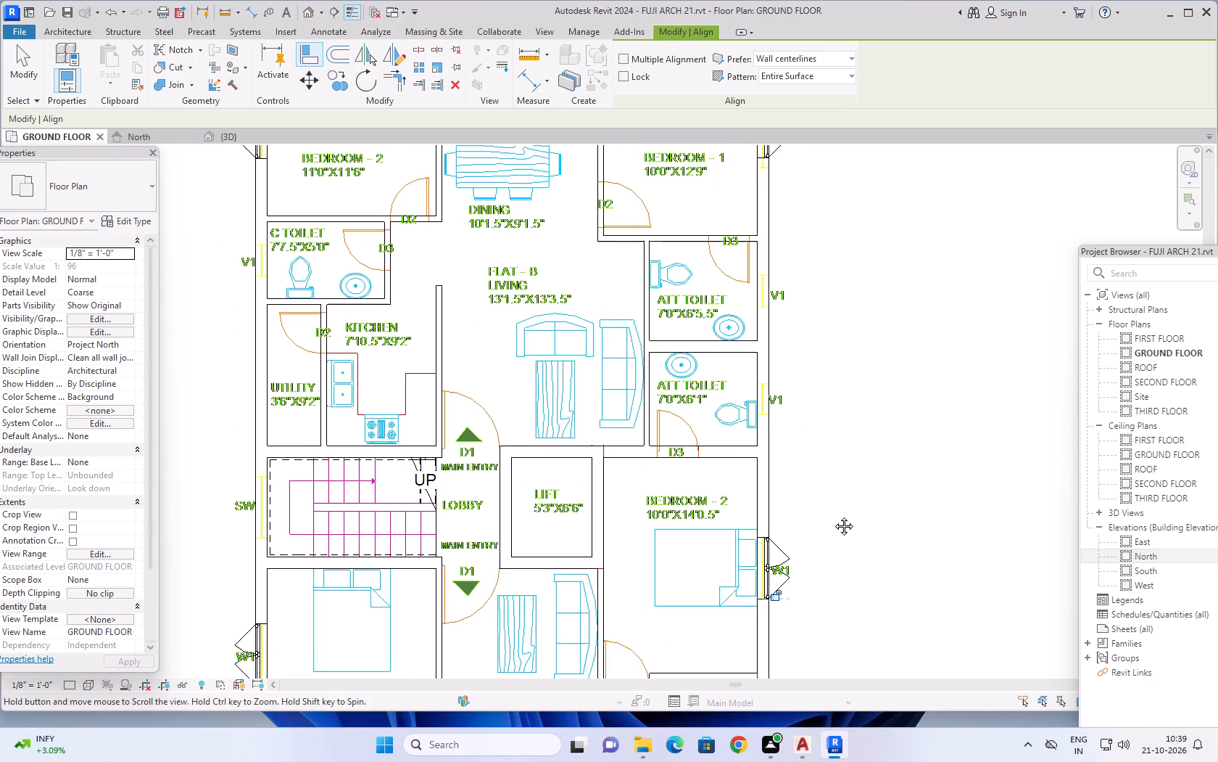
middle_click_drag(833, 515, 833, 520)
middle_click_drag(838, 279, 859, 503)
scroll(777, 385, "up", 5)
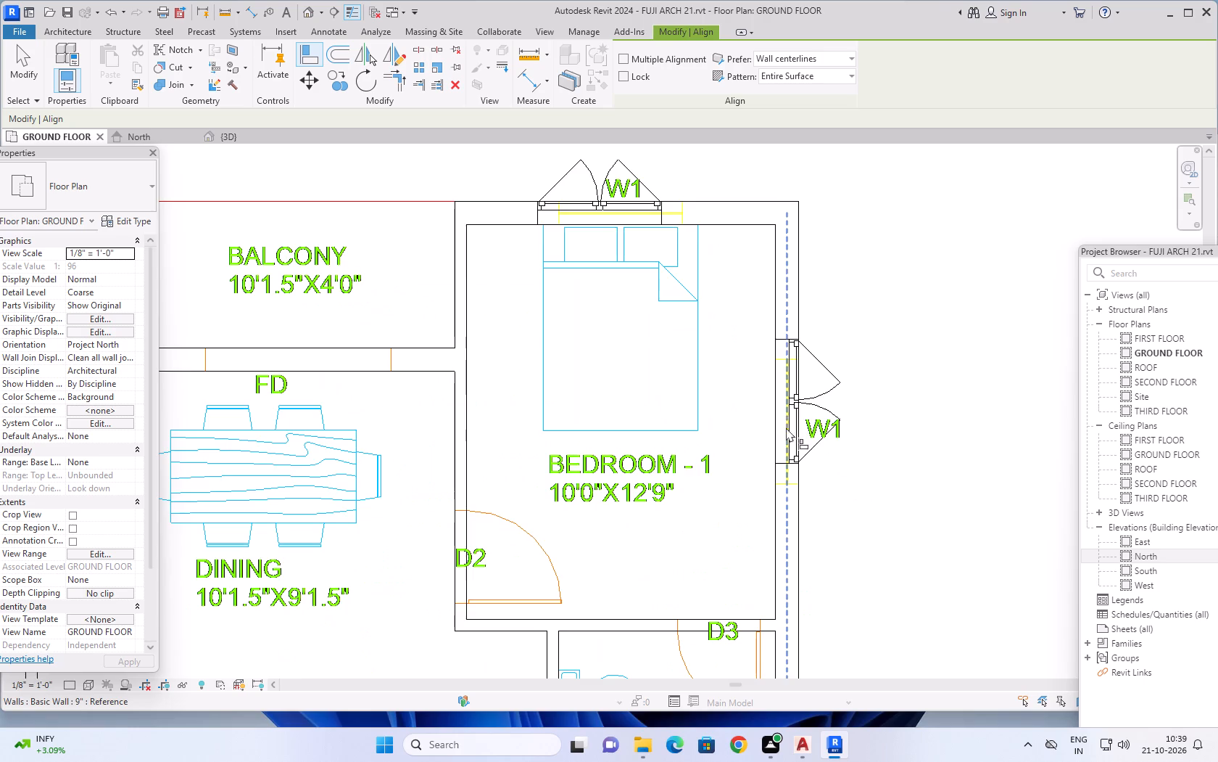
scroll(784, 429, "up", 5)
scroll(782, 557, "up", 5)
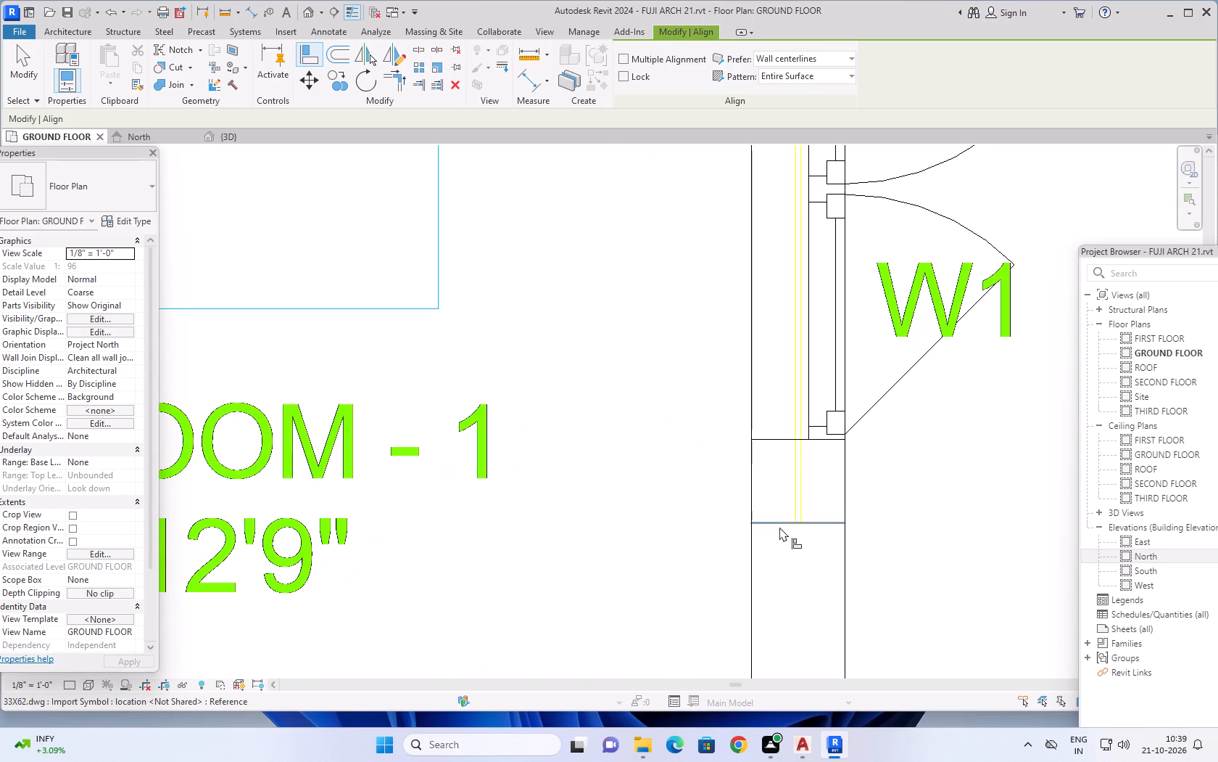
left_click(779, 527)
left_click(777, 444)
Align the window in the balcony-end outer wall of Flat-B's Bedroom-1 with the edge of its W1 opening farther from the balcony.
scroll(841, 446, "down", 9)
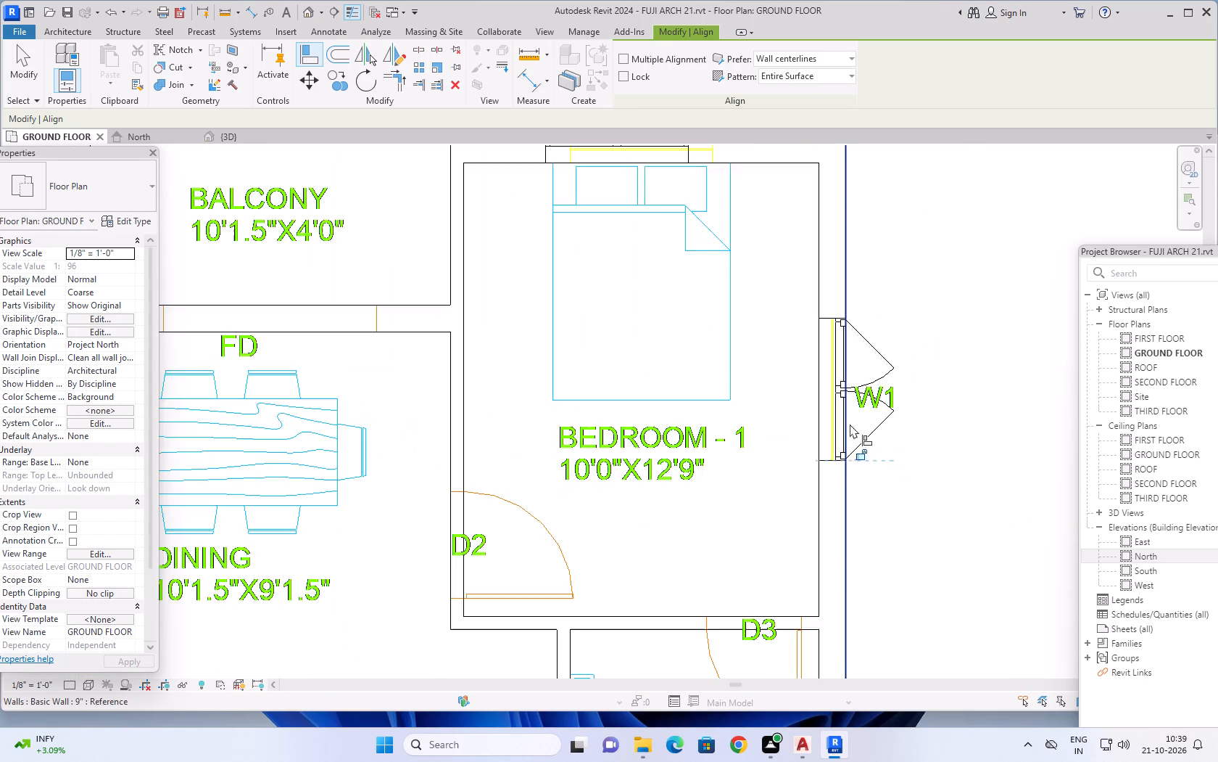
scroll(850, 424, "down", 4)
middle_click_drag(906, 317, 941, 541)
scroll(760, 484, "up", 6)
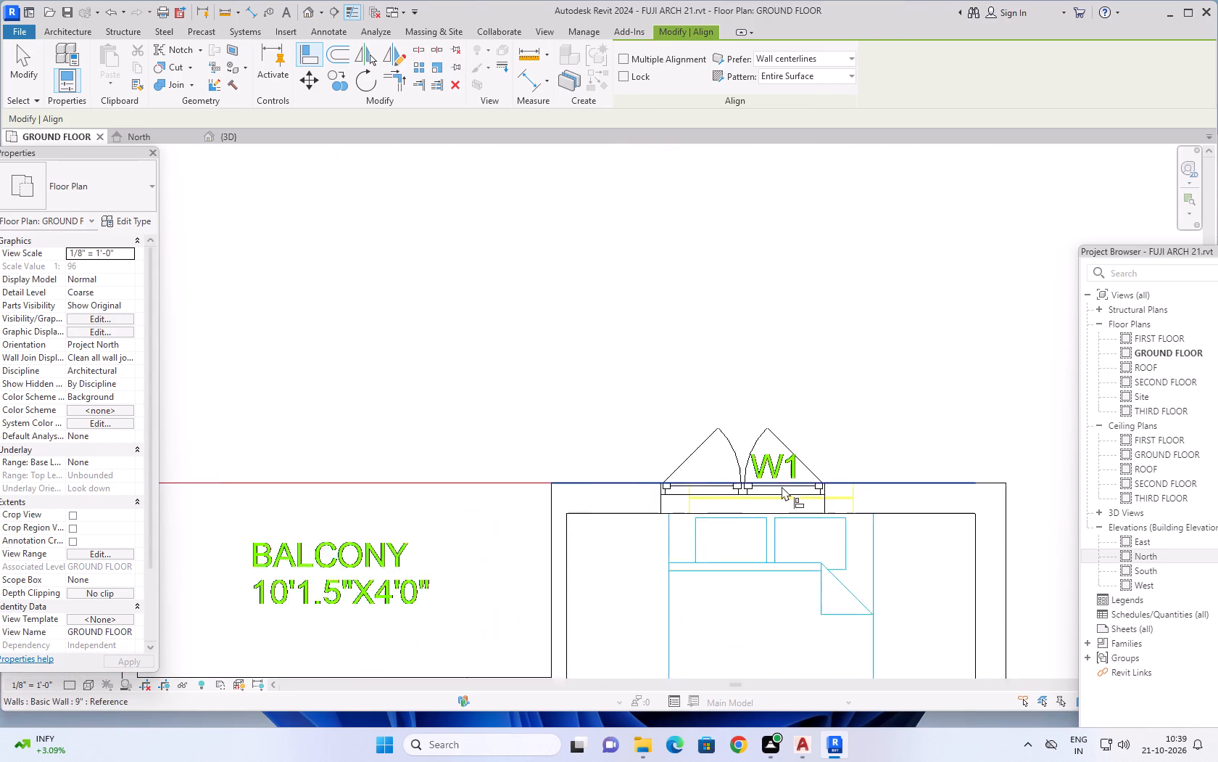
scroll(782, 486, "up", 7)
left_click(965, 477)
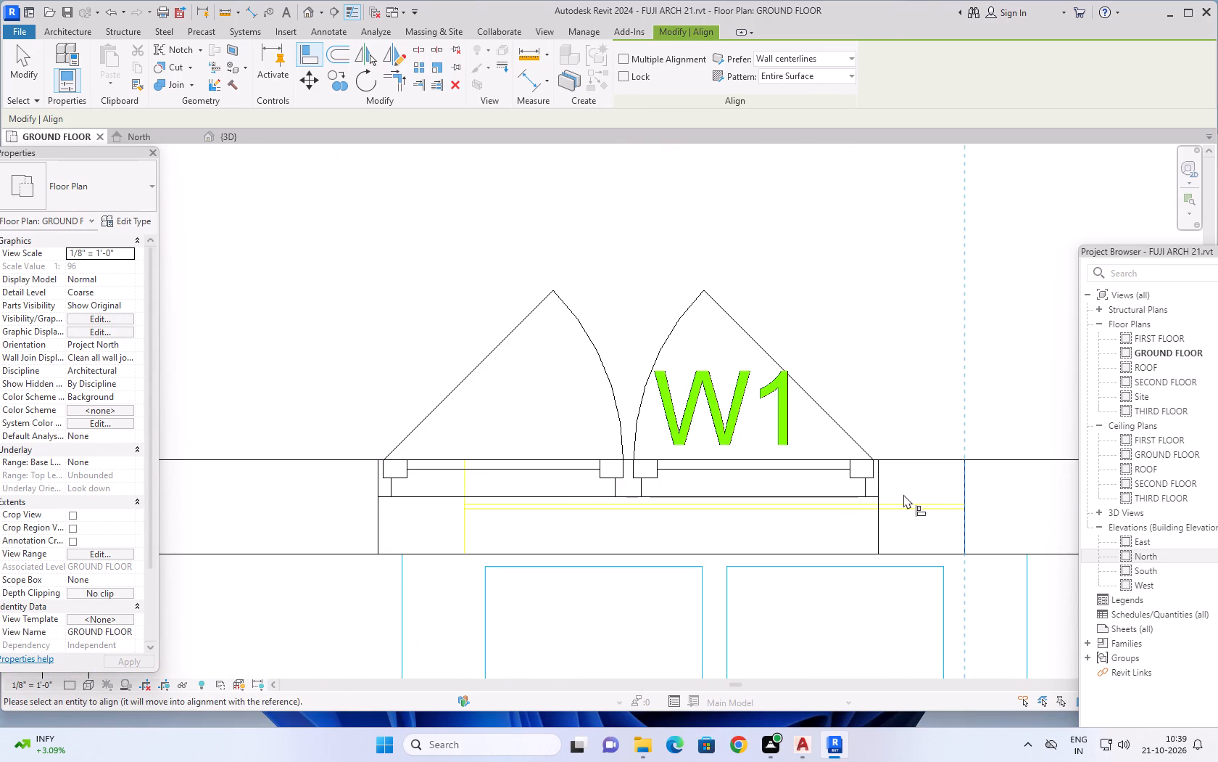
left_click(880, 488)
Examine the ground floor plan of both flats, checking the W1 windows and the other window and ventilator openings.
scroll(839, 379, "down", 8)
scroll(766, 415, "down", 4)
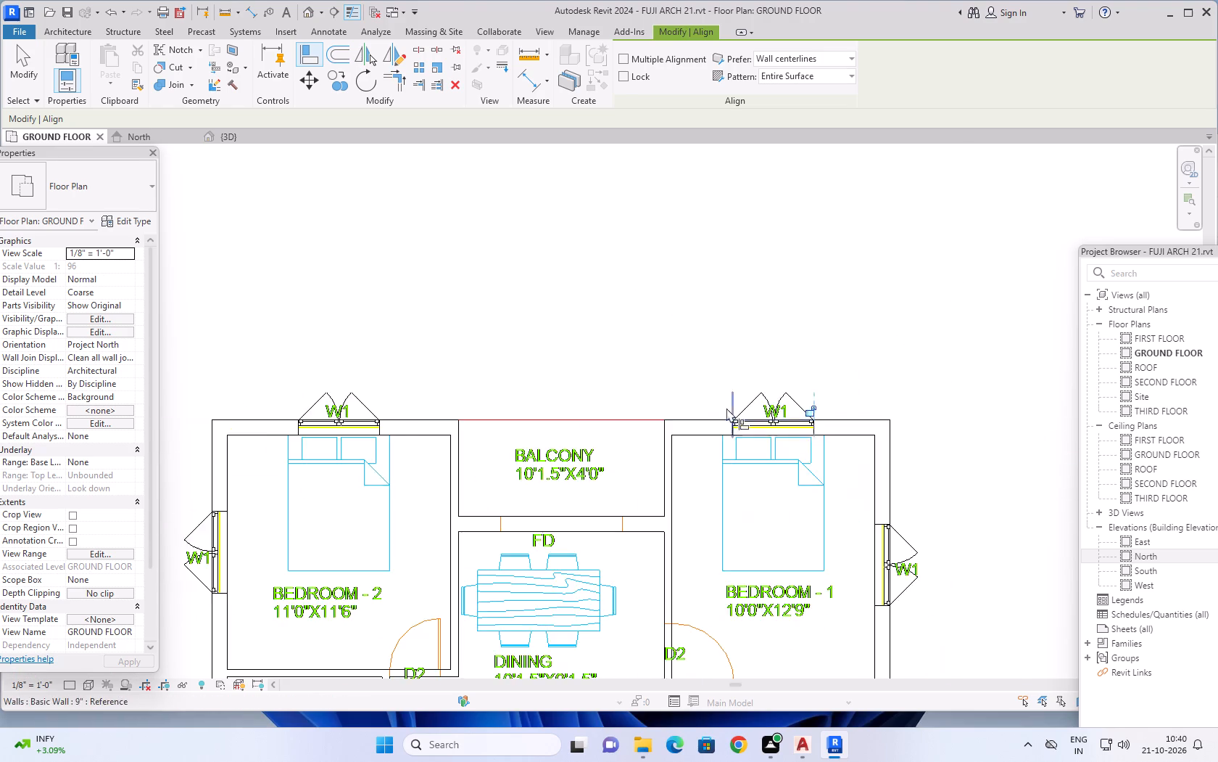
scroll(726, 408, "down", 5)
scroll(607, 391, "down", 1)
middle_click_drag(607, 391, 705, 231)
scroll(609, 330, "up", 1)
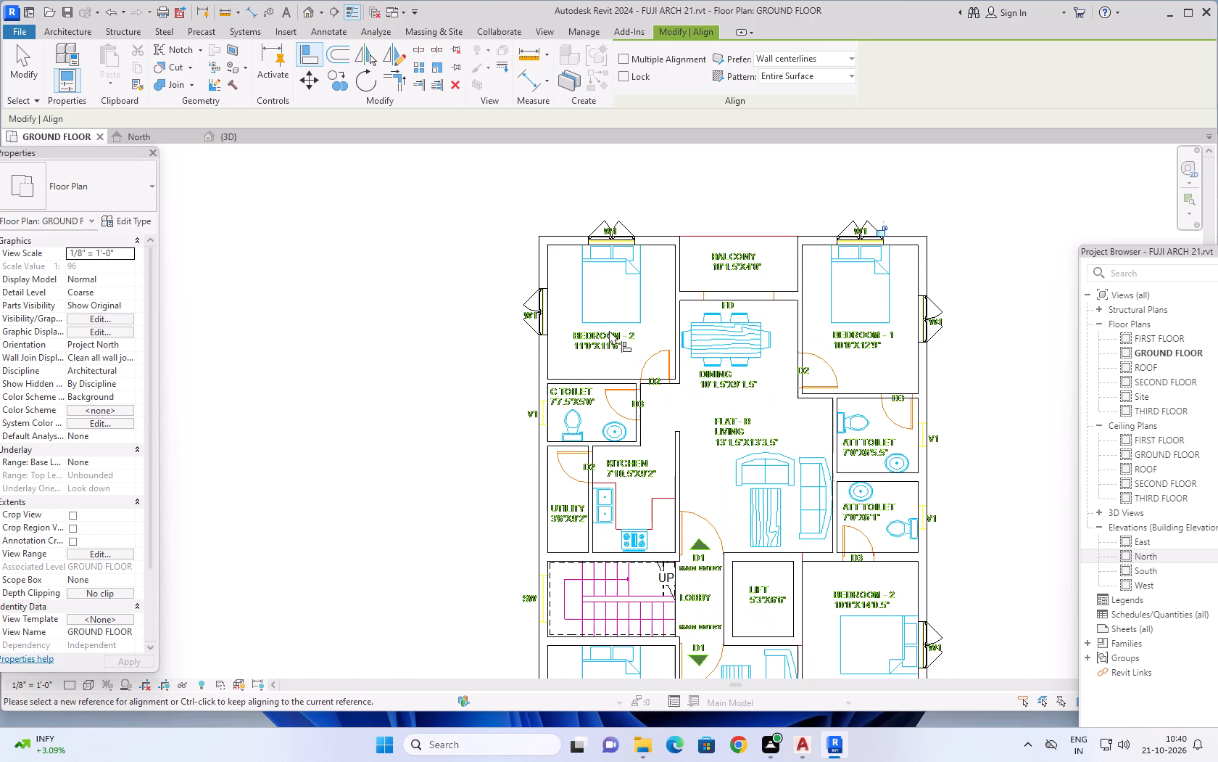
scroll(609, 330, "up", 1)
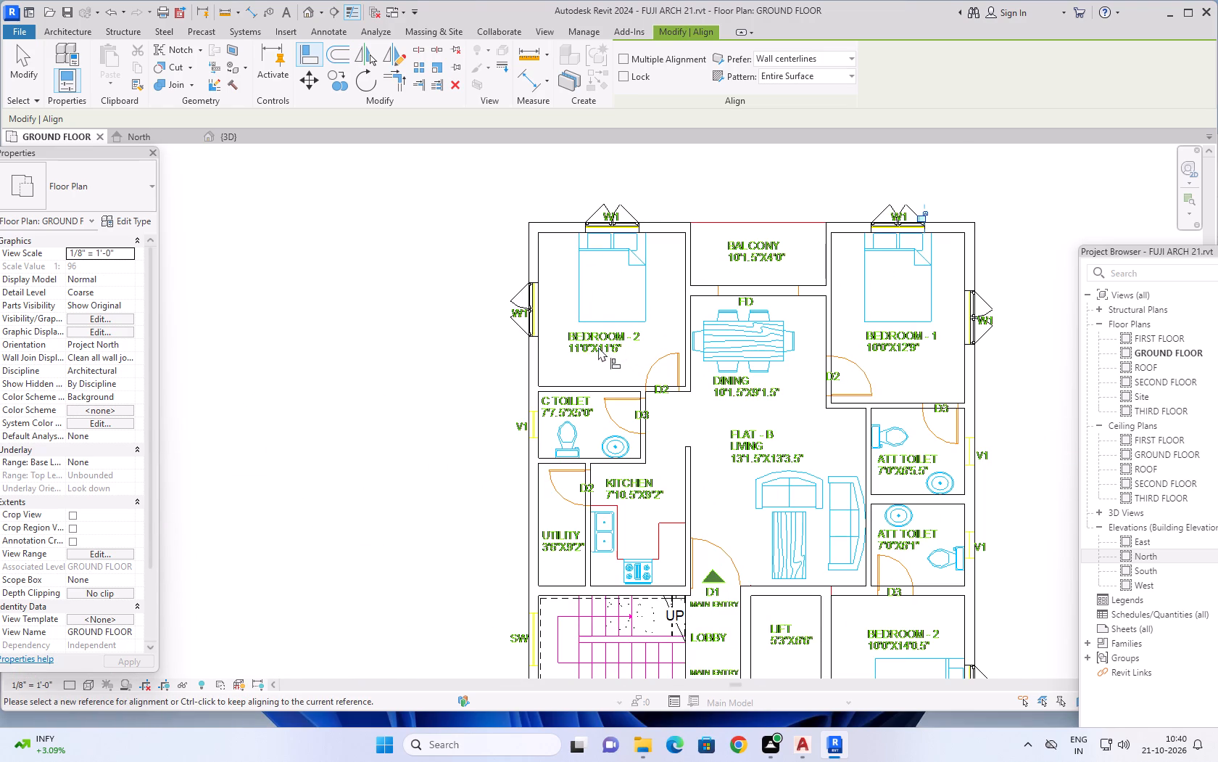
scroll(458, 429, "down", 6)
middle_click_drag(755, 516, 758, 493)
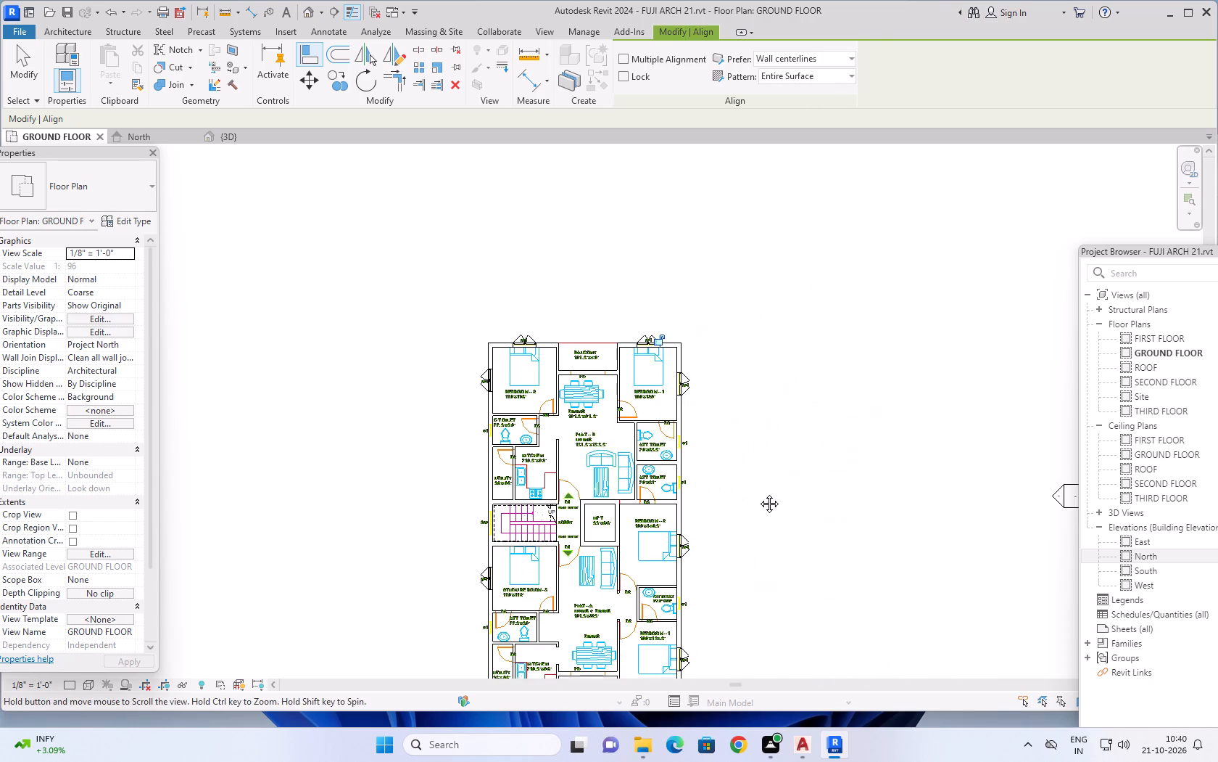
middle_click_drag(758, 493, 785, 353)
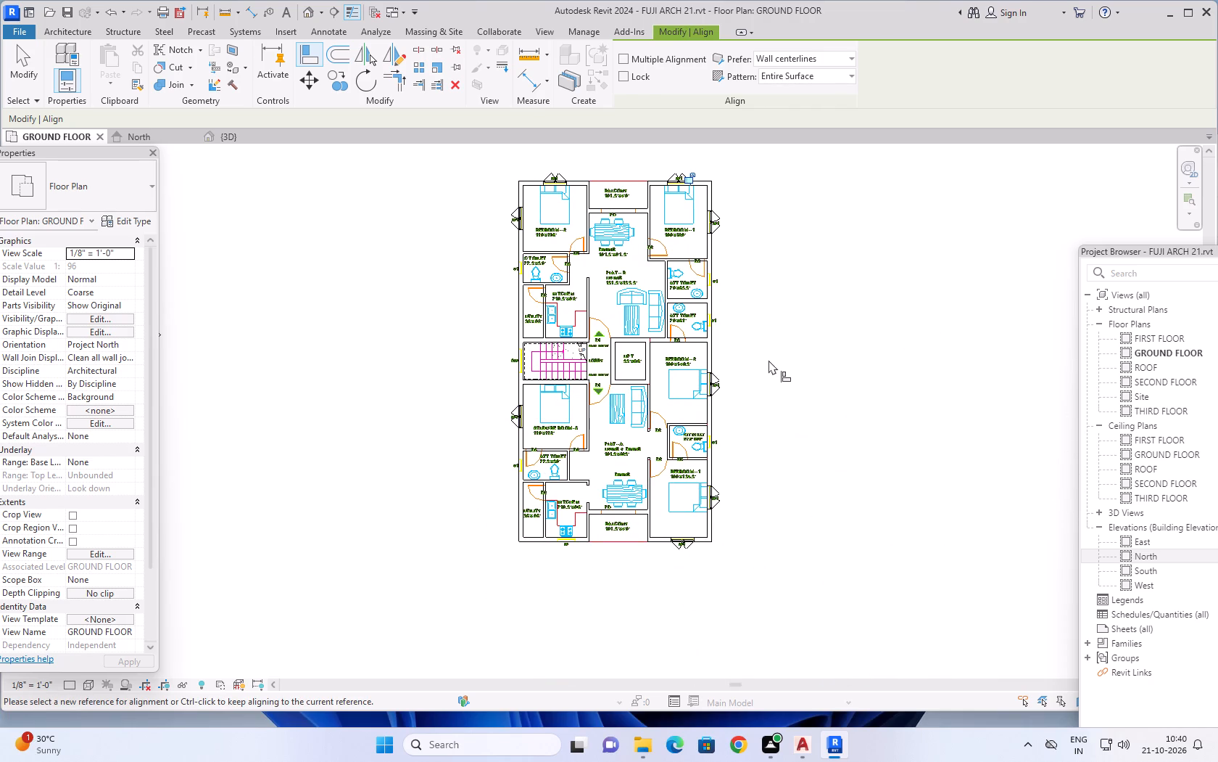
scroll(766, 356, "down", 3)
middle_click_drag(816, 332, 803, 385)
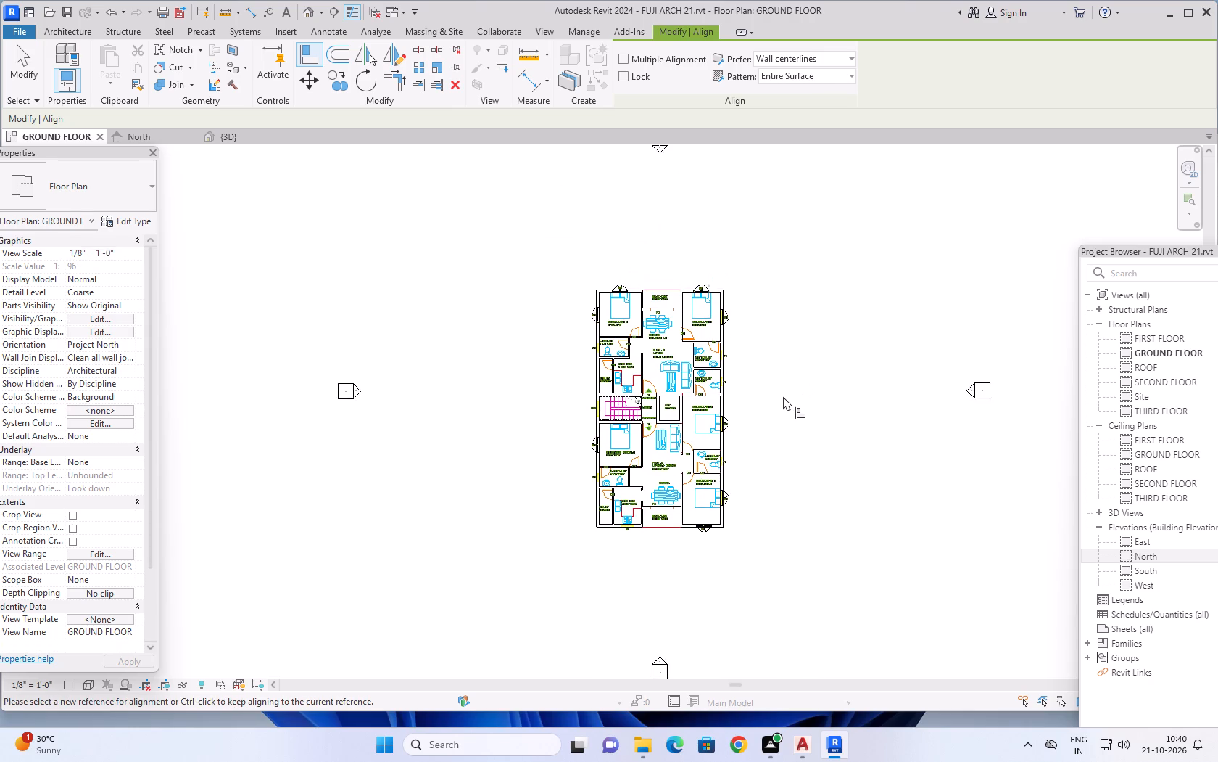
scroll(783, 396, "up", 3)
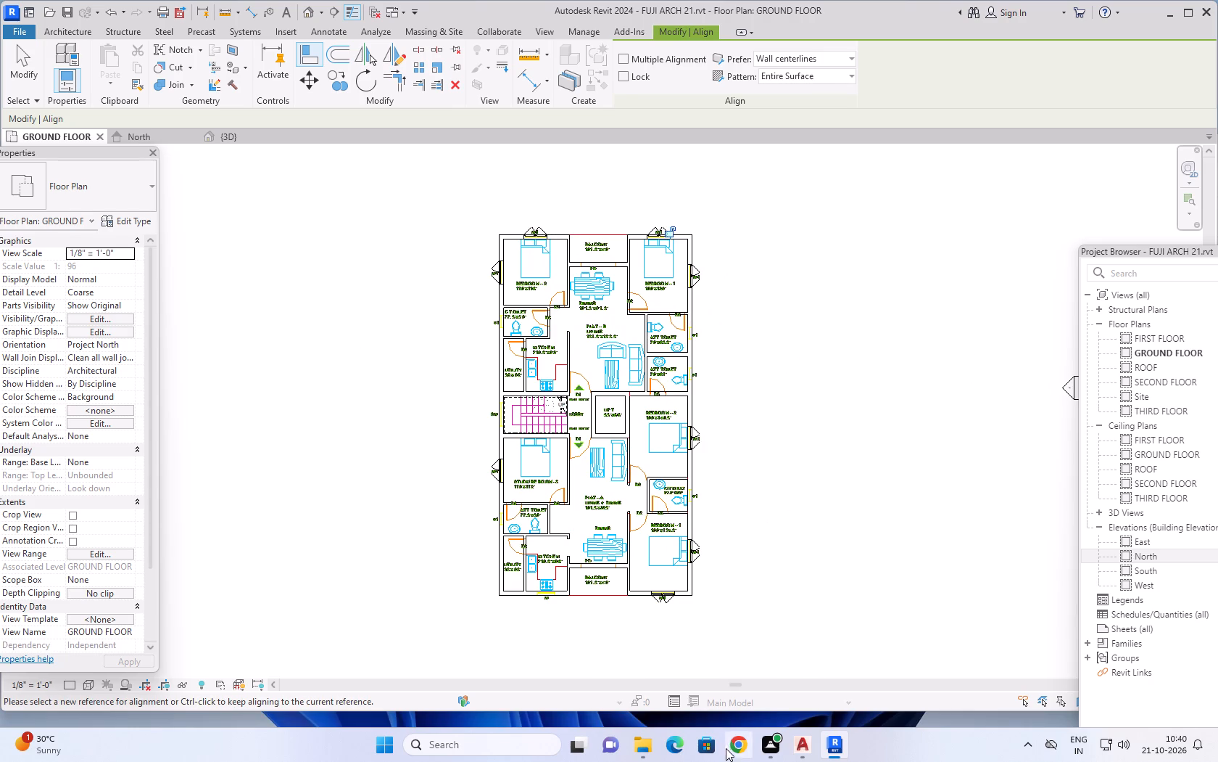
middle_click_drag(775, 511, 819, 543)
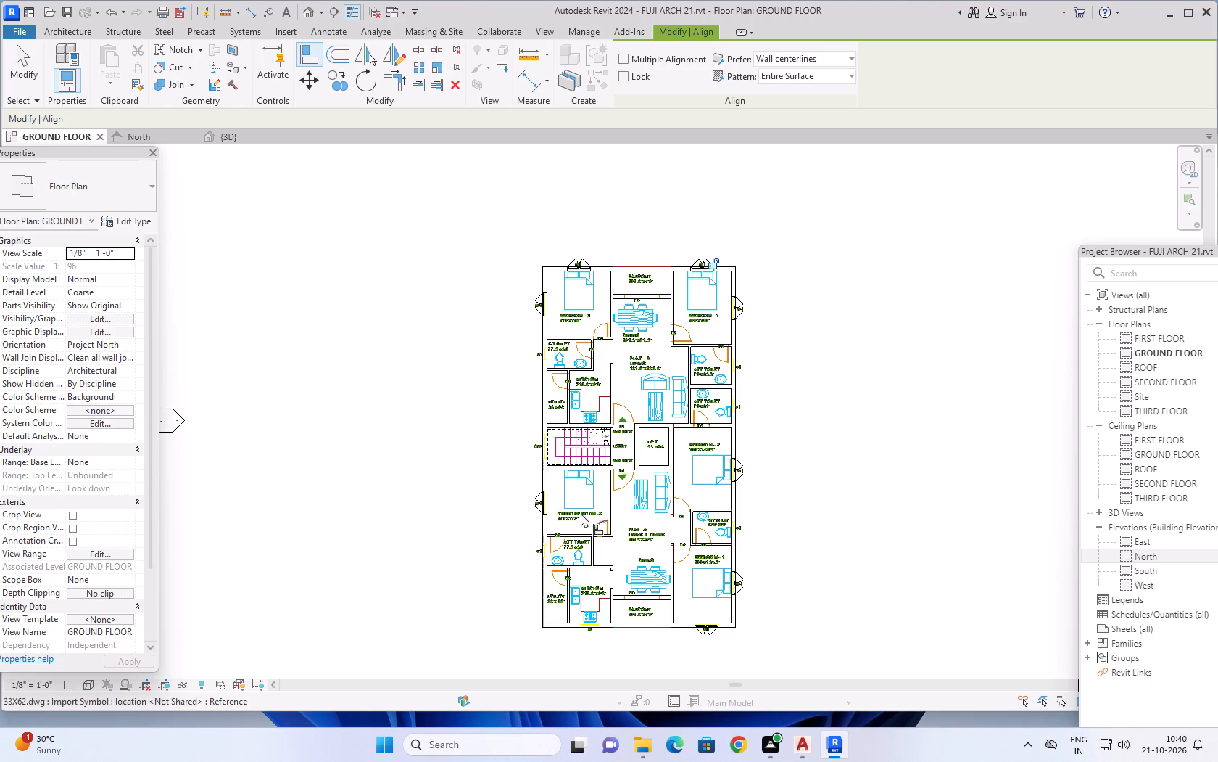
scroll(573, 499, "up", 4)
scroll(584, 446, "down", 2)
scroll(745, 456, "down", 2)
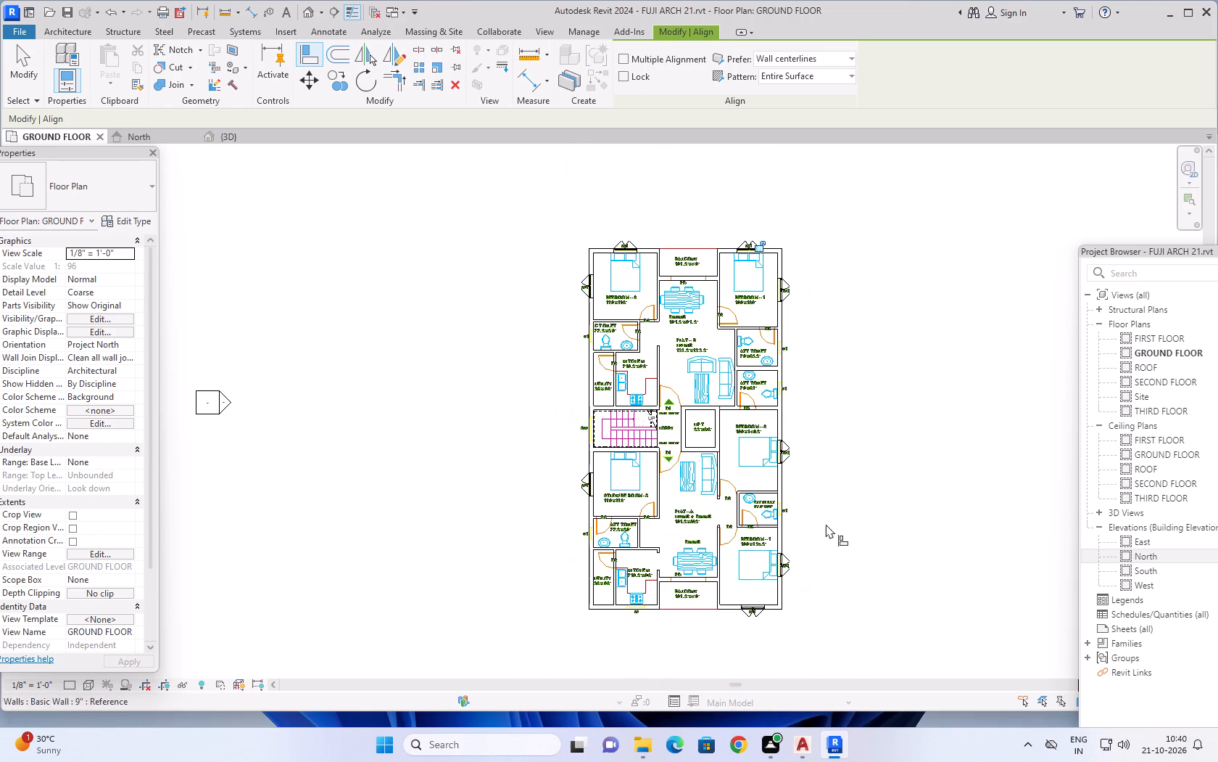
middle_click_drag(826, 517, 839, 459)
scroll(658, 594, "up", 4)
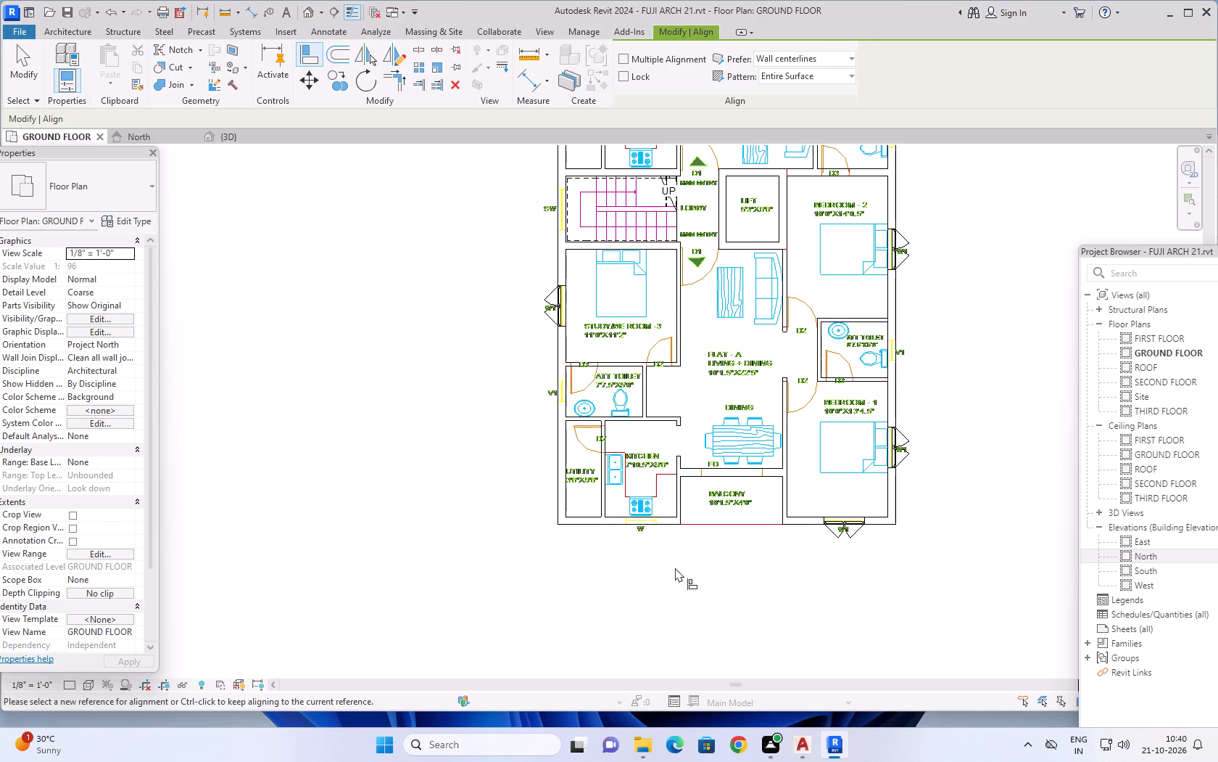
Examine the ground floor plan for openings still without windows, from Flat-A's kitchen and balcony to the staircase and Flat-B.
scroll(686, 552, "up", 2)
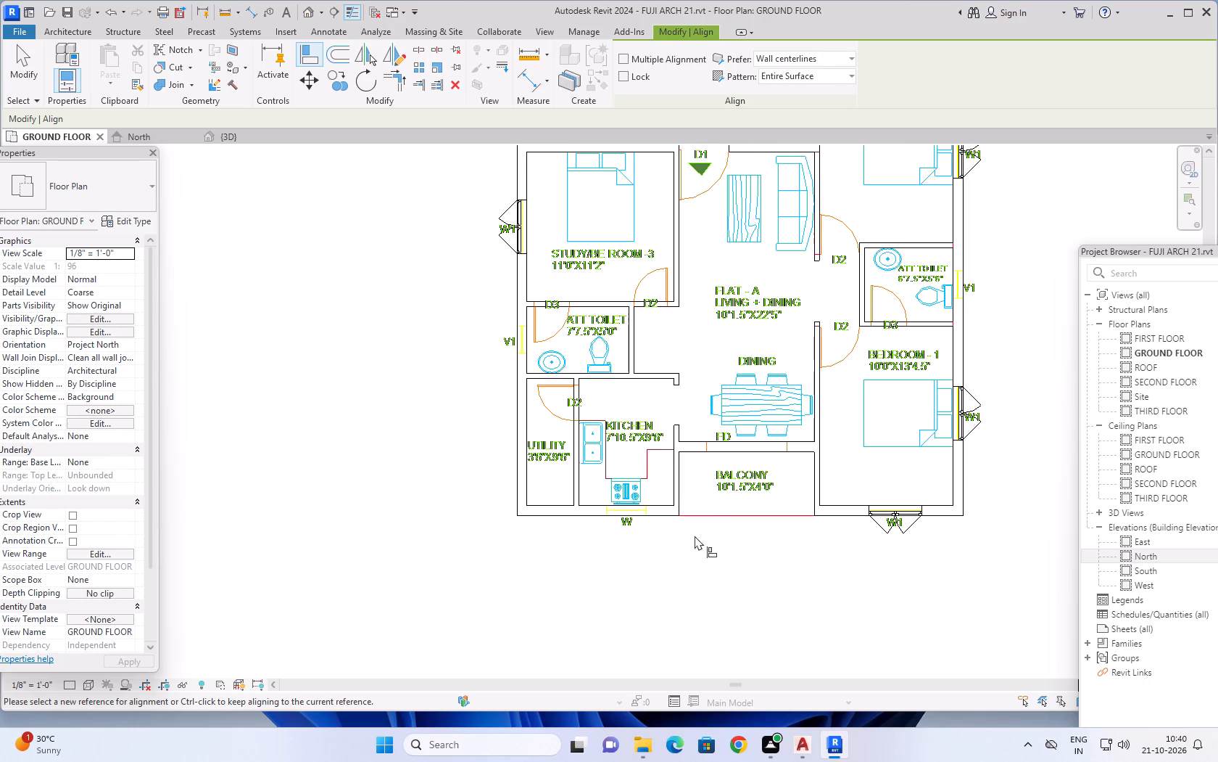
middle_click_drag(695, 536, 694, 583)
scroll(1023, 394, "down", 2)
middle_click_drag(1031, 373, 997, 417)
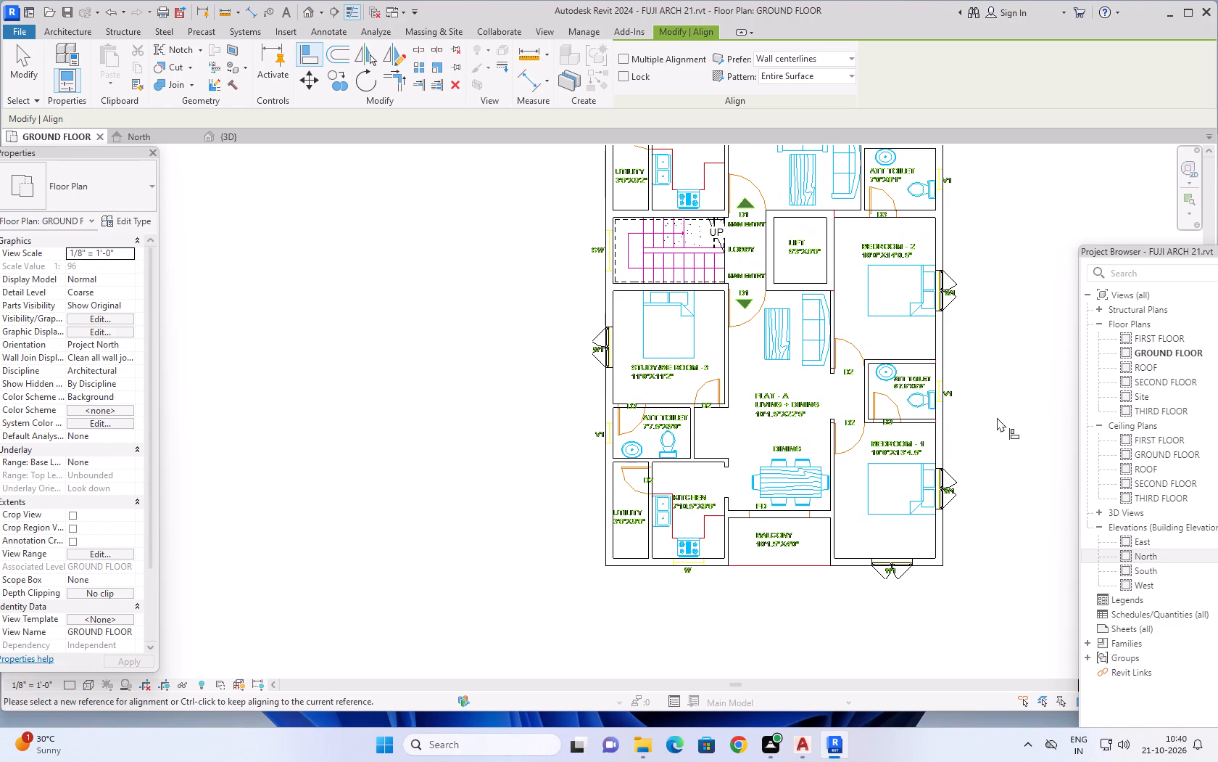
scroll(996, 410, "down", 2)
middle_click_drag(1000, 382, 997, 396)
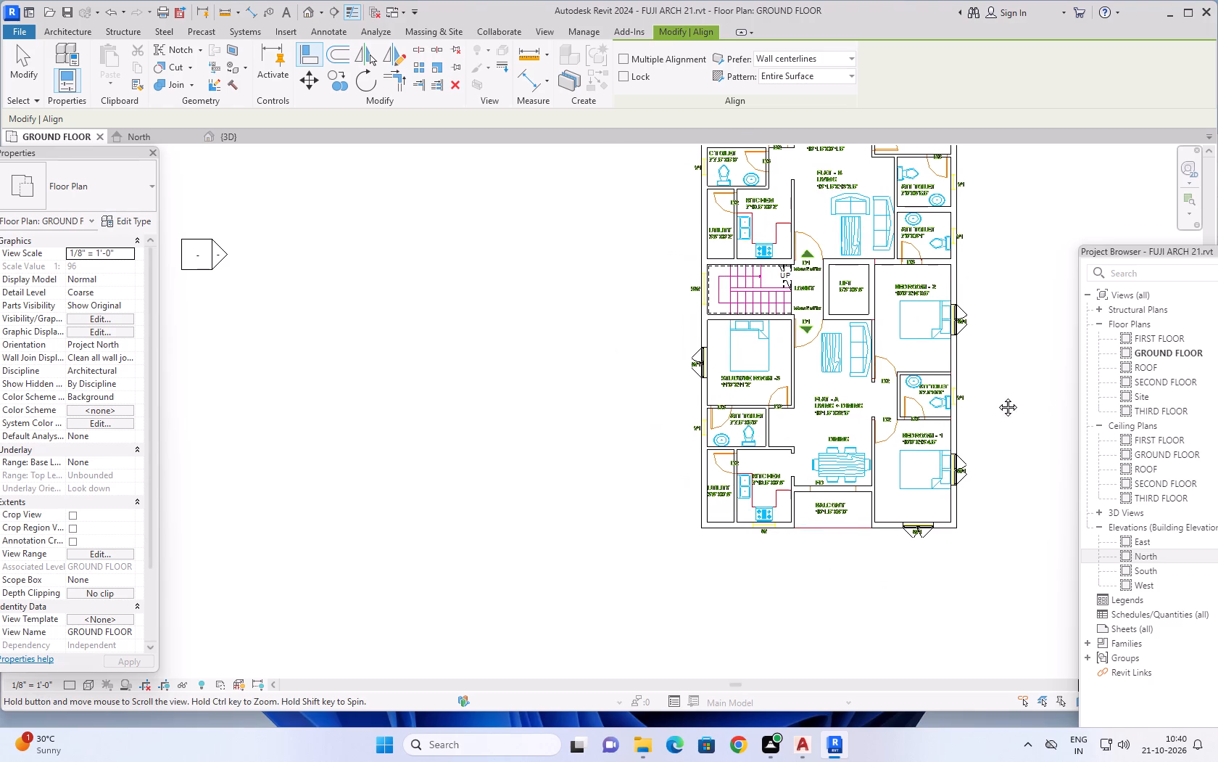
middle_click_drag(997, 396, 934, 493)
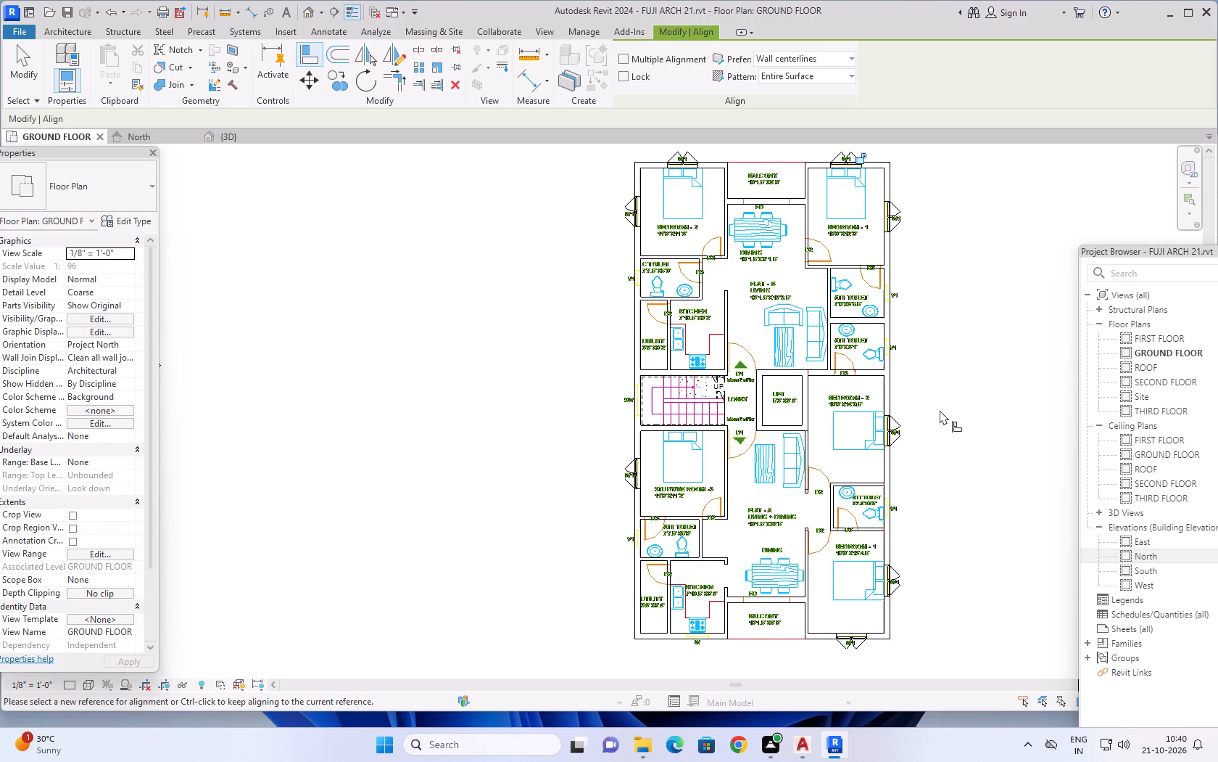
scroll(549, 390, "up", 3)
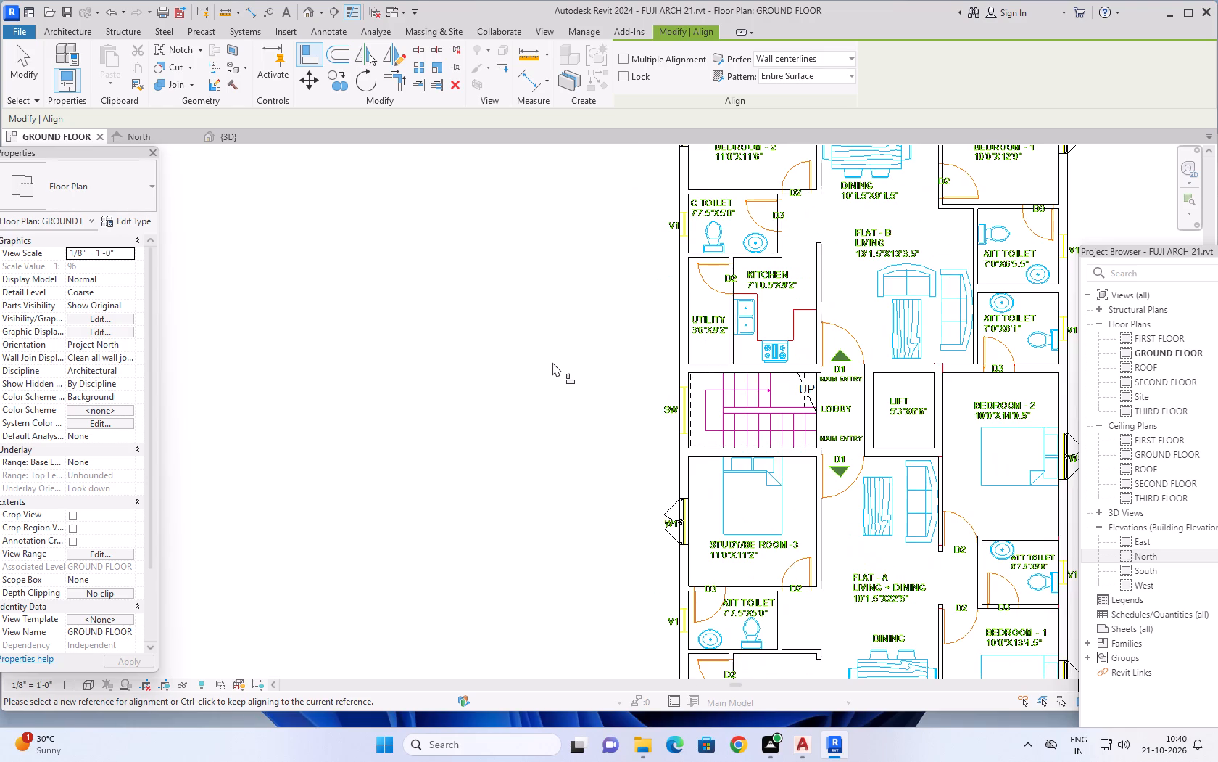
middle_click_drag(560, 337, 447, 406)
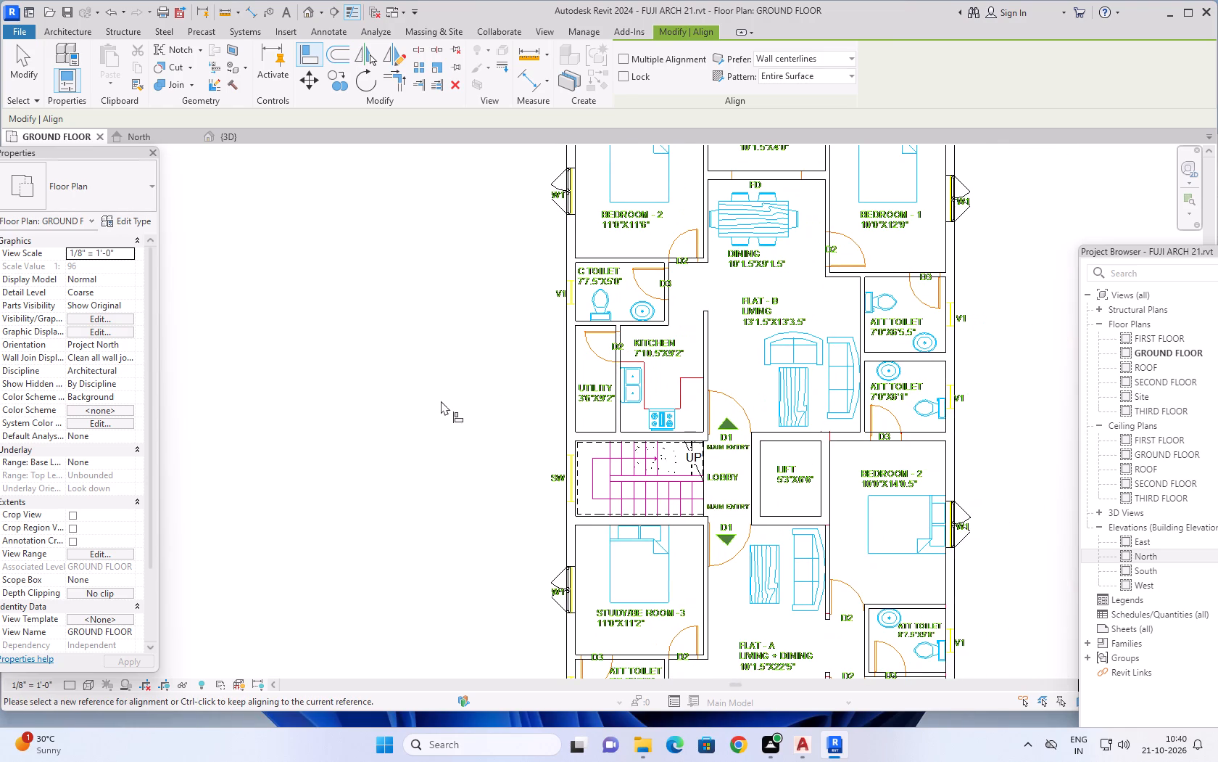
scroll(473, 377, "up", 1)
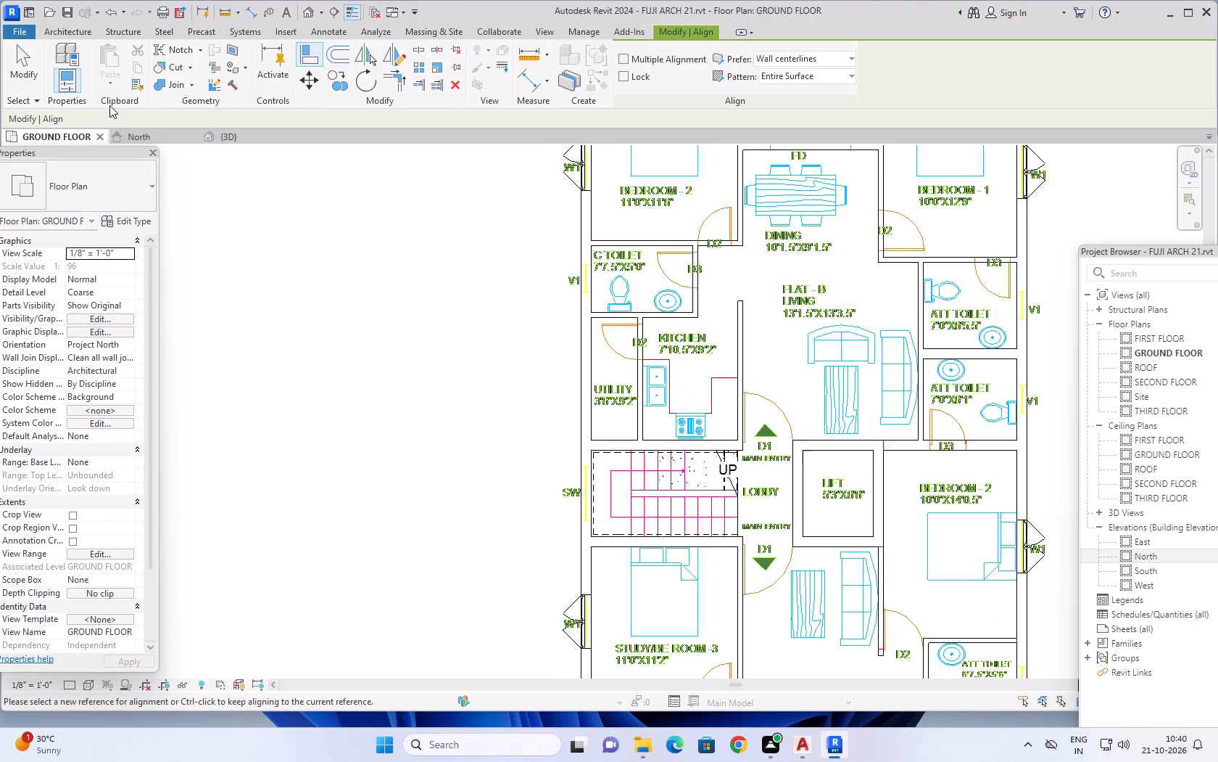
Duplicate the Window-Casement-Double 4'X4' type as a new window type named 3'X4'.
left_click(88, 30)
left_click(115, 59)
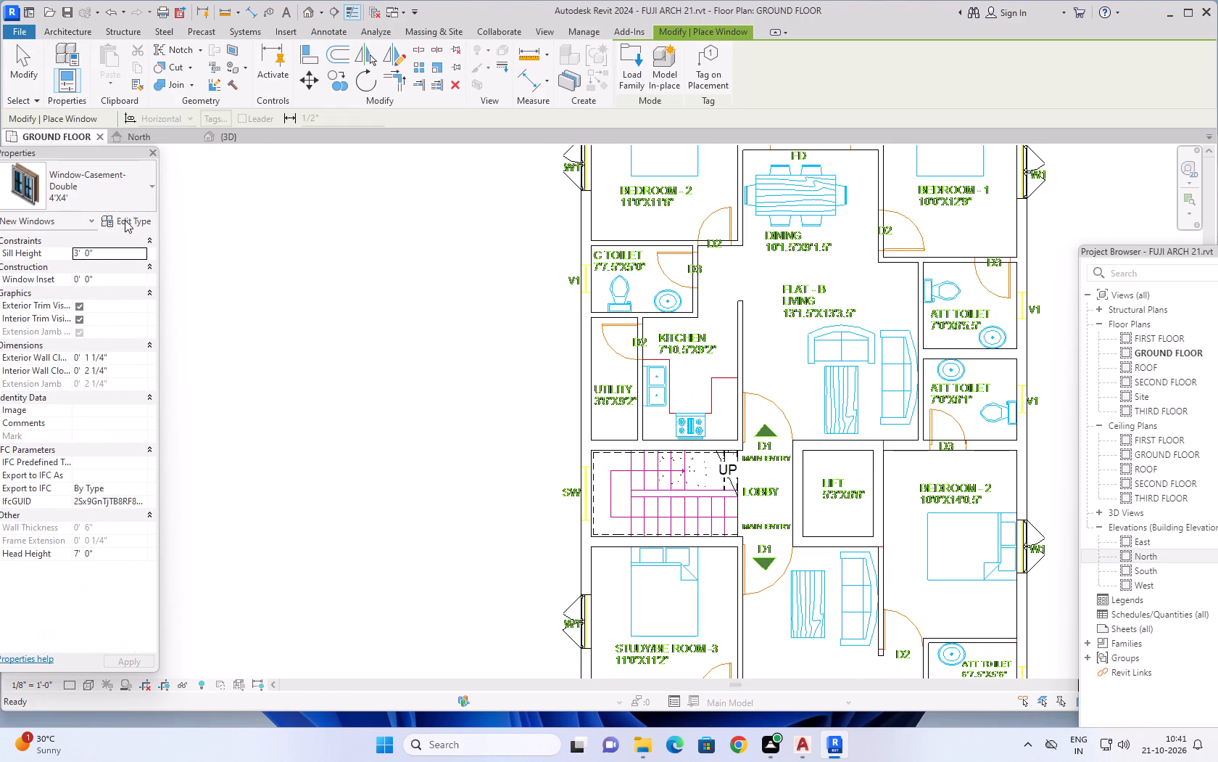
left_click(125, 219)
left_click(962, 242)
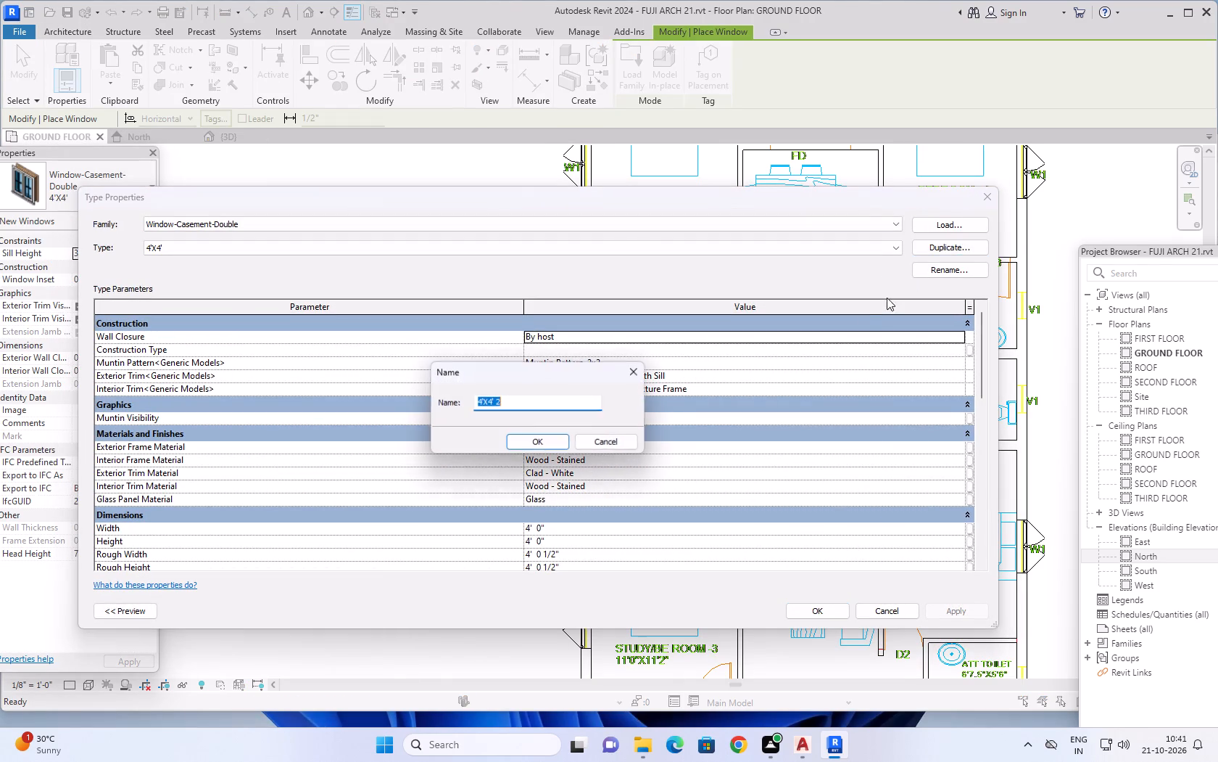
left_click(485, 400)
left_click(507, 403)
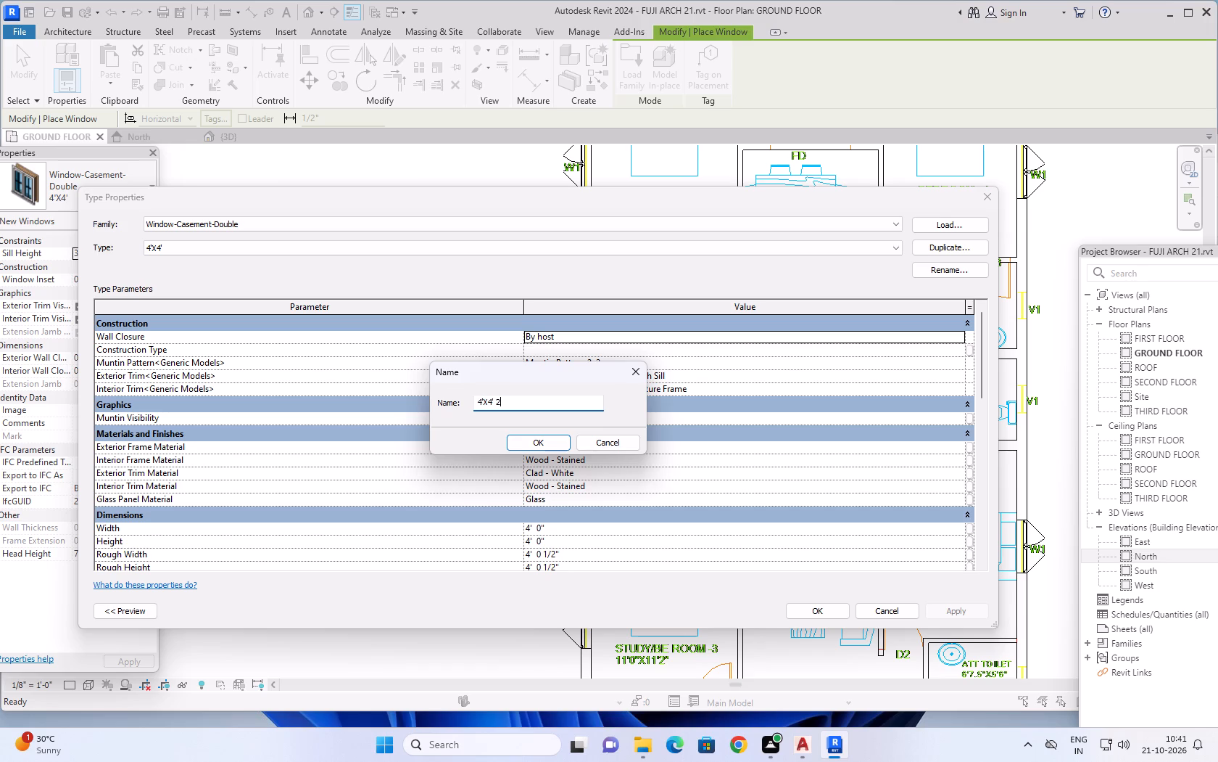
key("BackSpace")
key("BackSpace")
key("BackSpace")
key("BackSpace")
key("BackSpace")
key("BackSpace")
key("BackSpace")
key("BackSpace")
key("BackSpace")
key("BackSpace")
key("BackSpace")
key("BackSpace")
key("BackSpace")
key("BackSpace")
key("BackSpace")
key("BackSpace")
key("3")
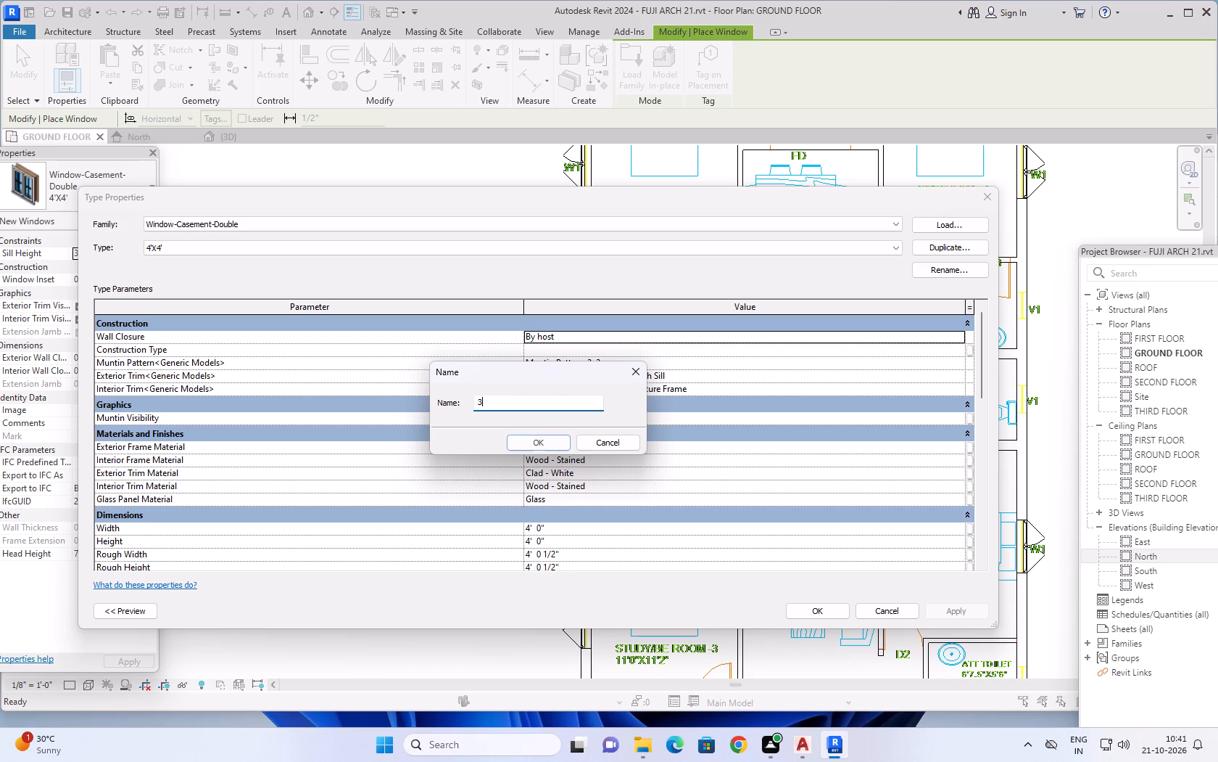
key("apostrophe")
type("X4'")
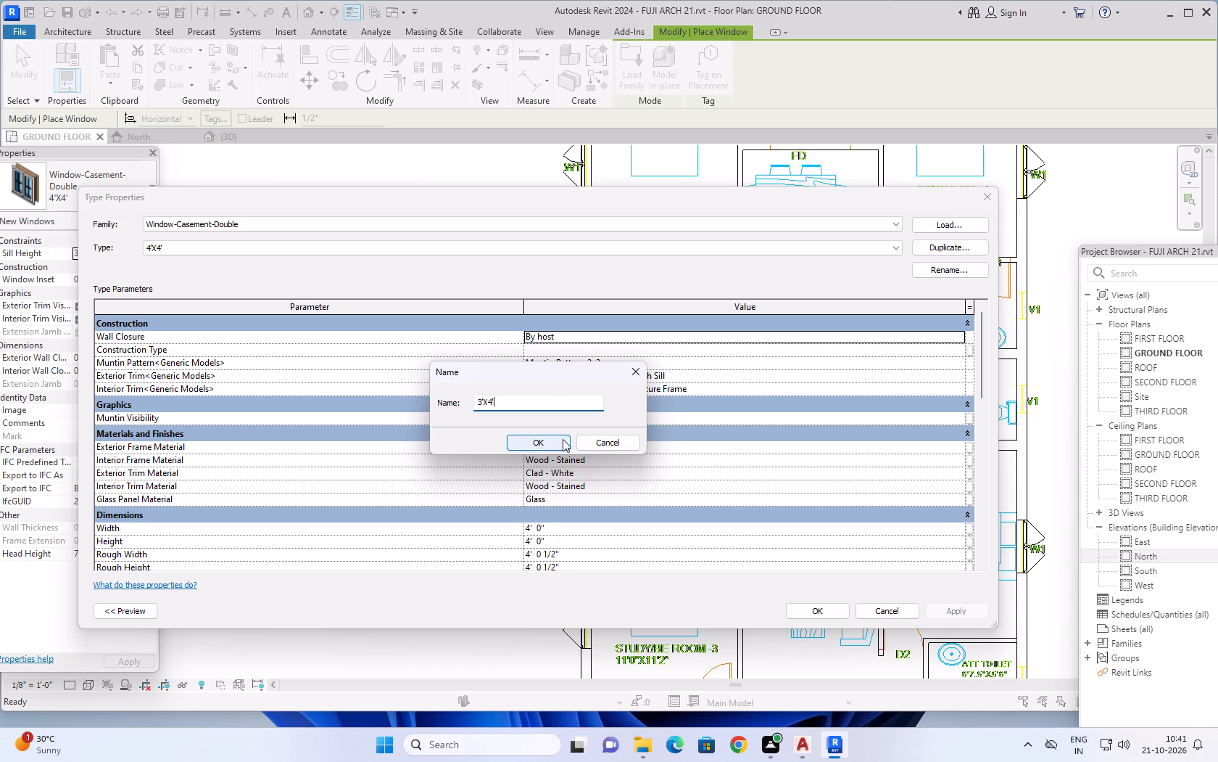
left_click(555, 443)
Set the 3'X4' window type's width to 3' and apply the type properties.
scroll(577, 468, "down", 1)
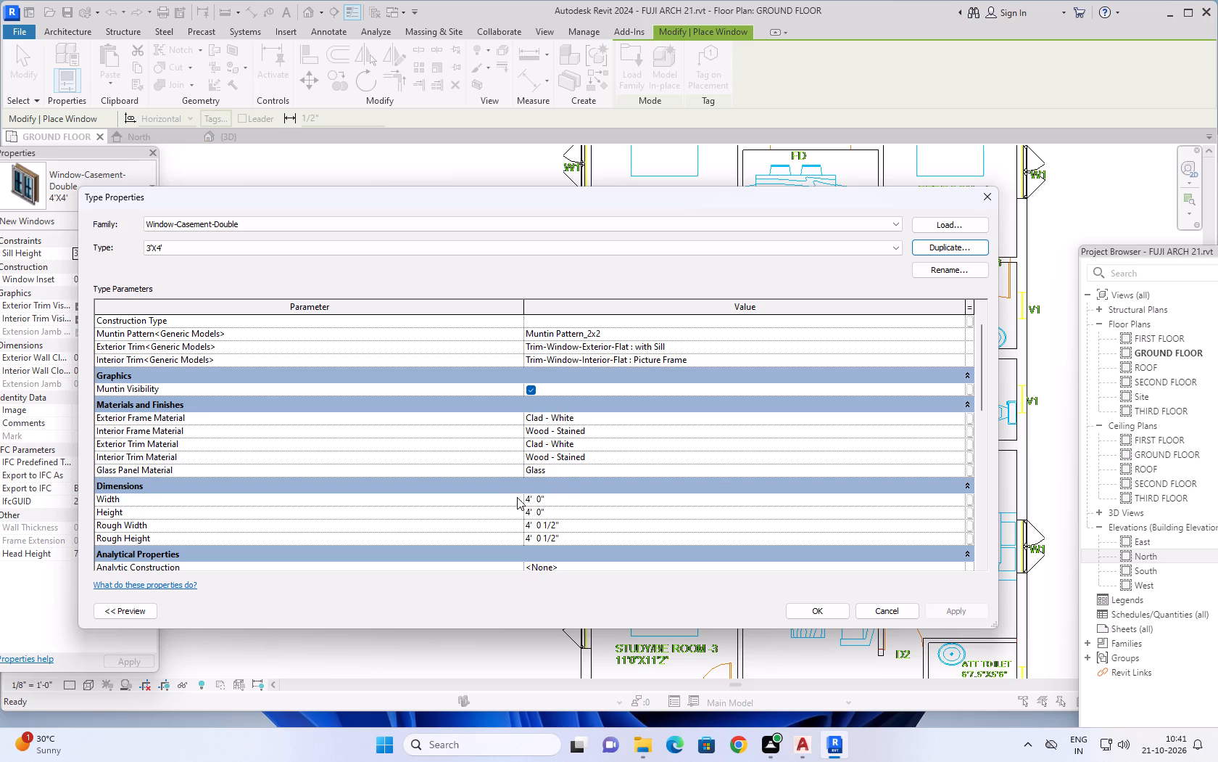
left_click(563, 500)
type("3'")
scroll(589, 537, "down", 4)
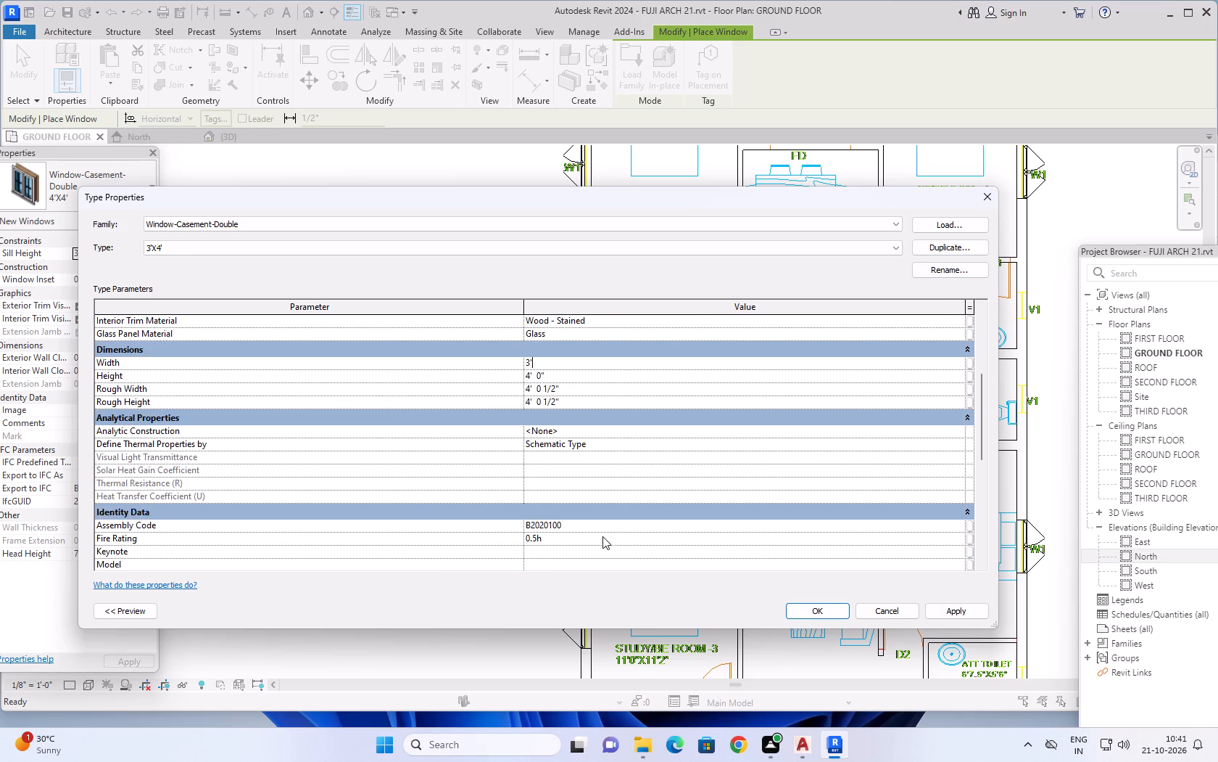
scroll(602, 538, "down", 13)
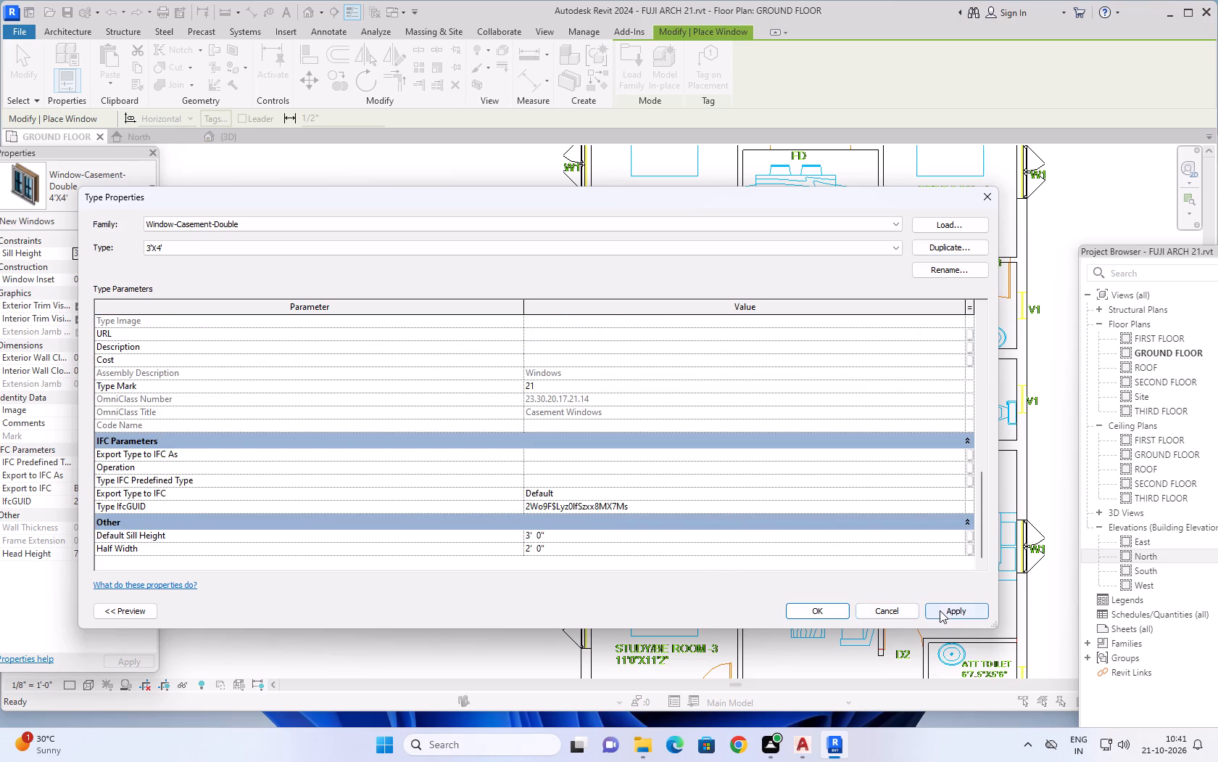
left_click(940, 610)
left_click(814, 609)
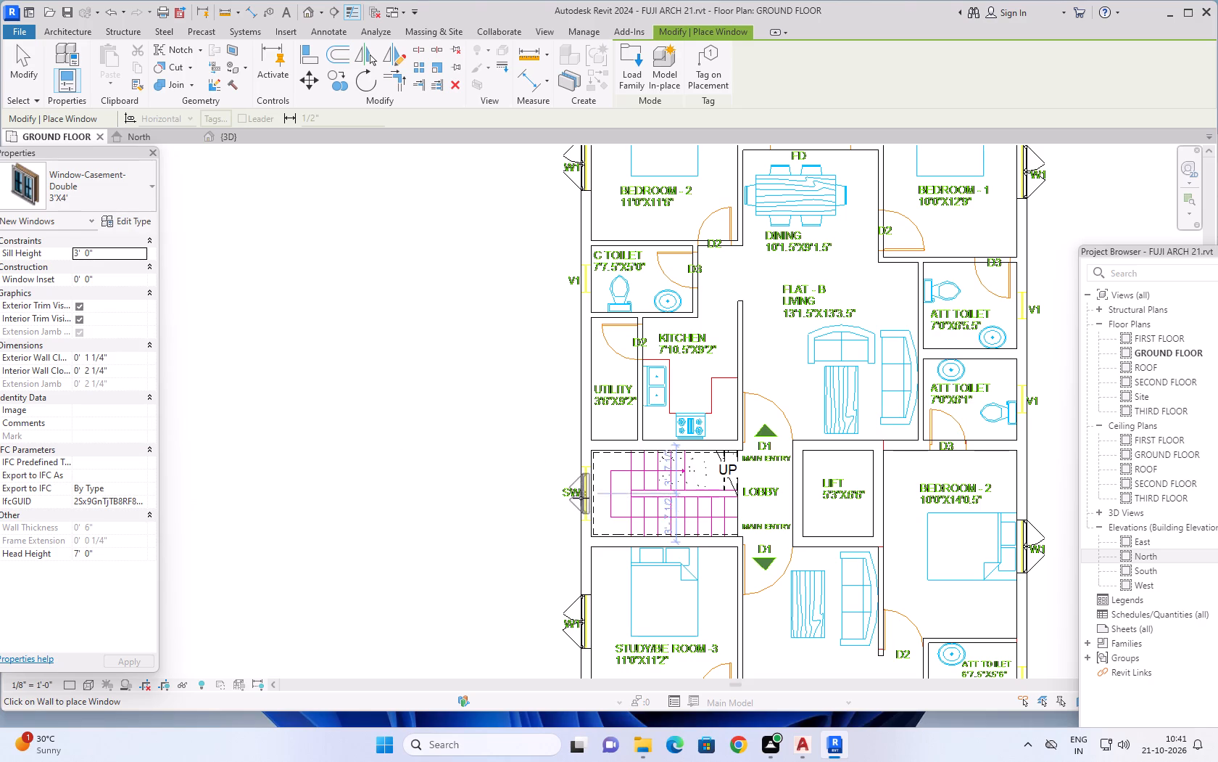
Place a 3'X4' double casement window in the outer wall of Flat-A's kitchen, at the W opening behind the stove.
scroll(581, 498, "up", 12)
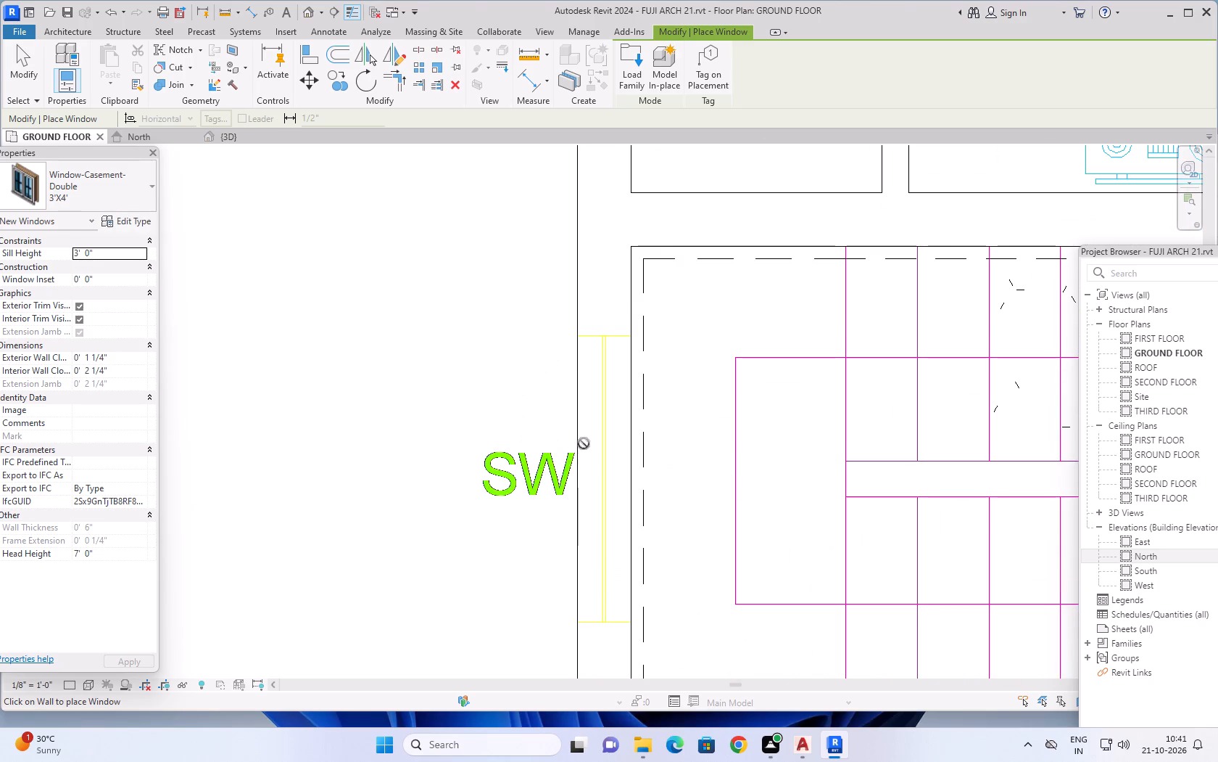
scroll(584, 443, "down", 2)
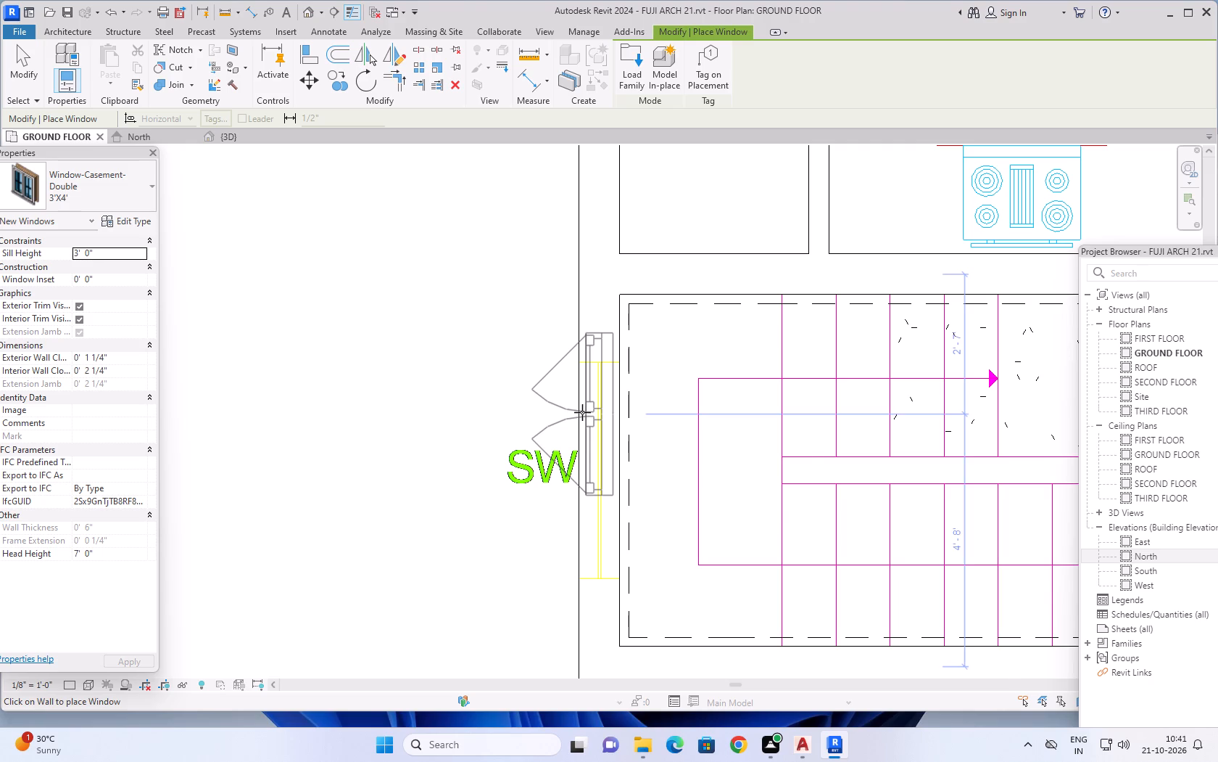
scroll(576, 419, "down", 4)
scroll(492, 499, "down", 3)
scroll(439, 530, "down", 13)
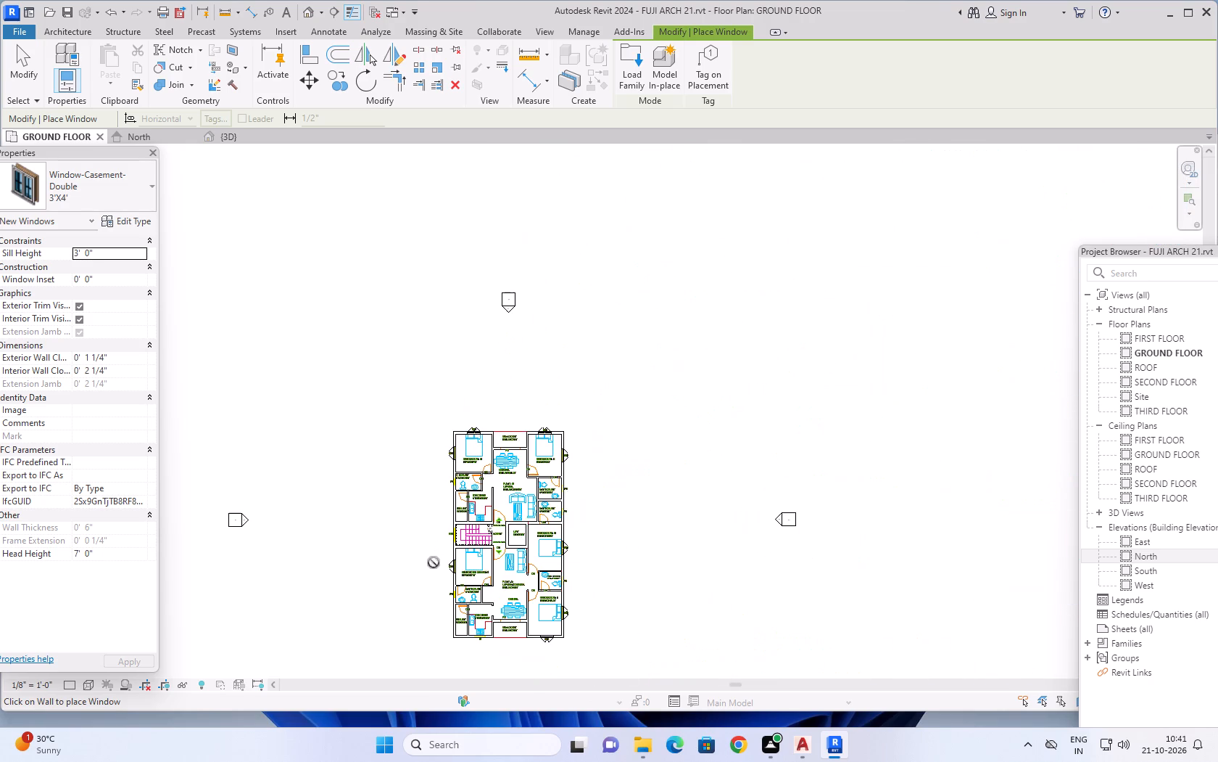
middle_click_drag(434, 563, 408, 379)
scroll(449, 456, "up", 5)
scroll(420, 533, "up", 2)
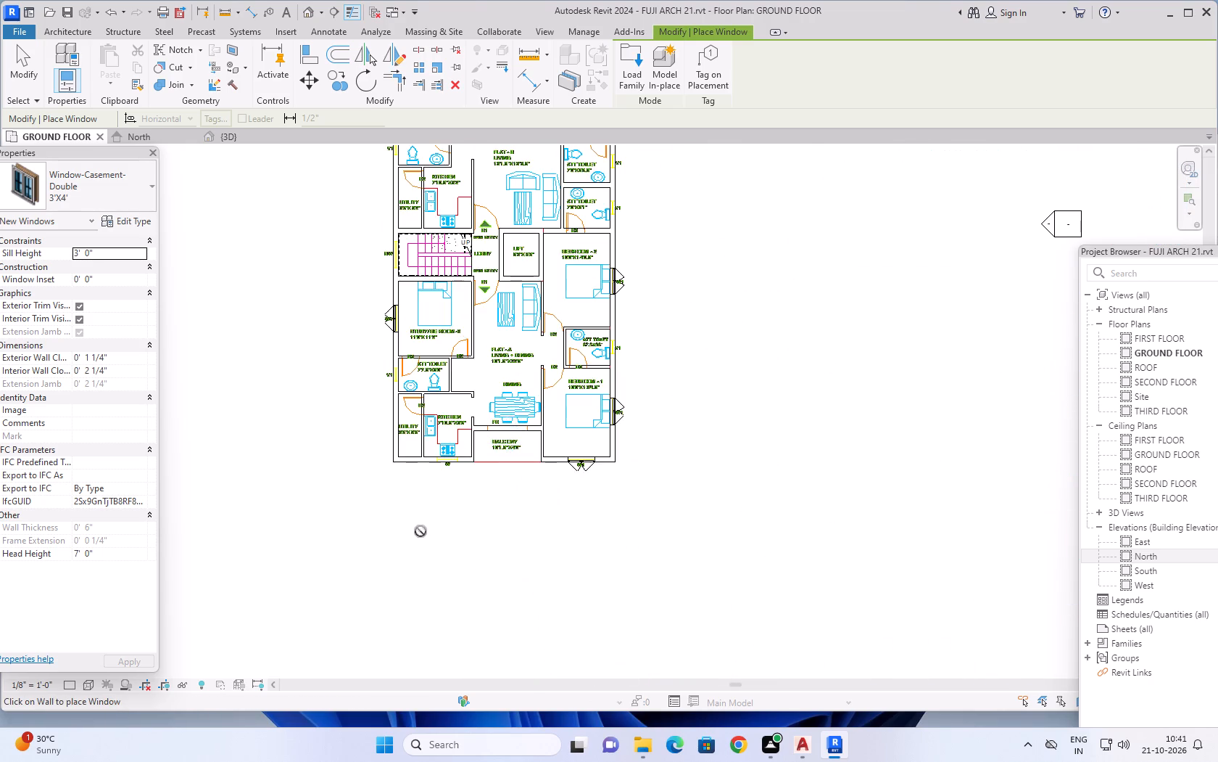
scroll(420, 531, "up", 3)
middle_click_drag(492, 467, 513, 586)
scroll(476, 550, "up", 11)
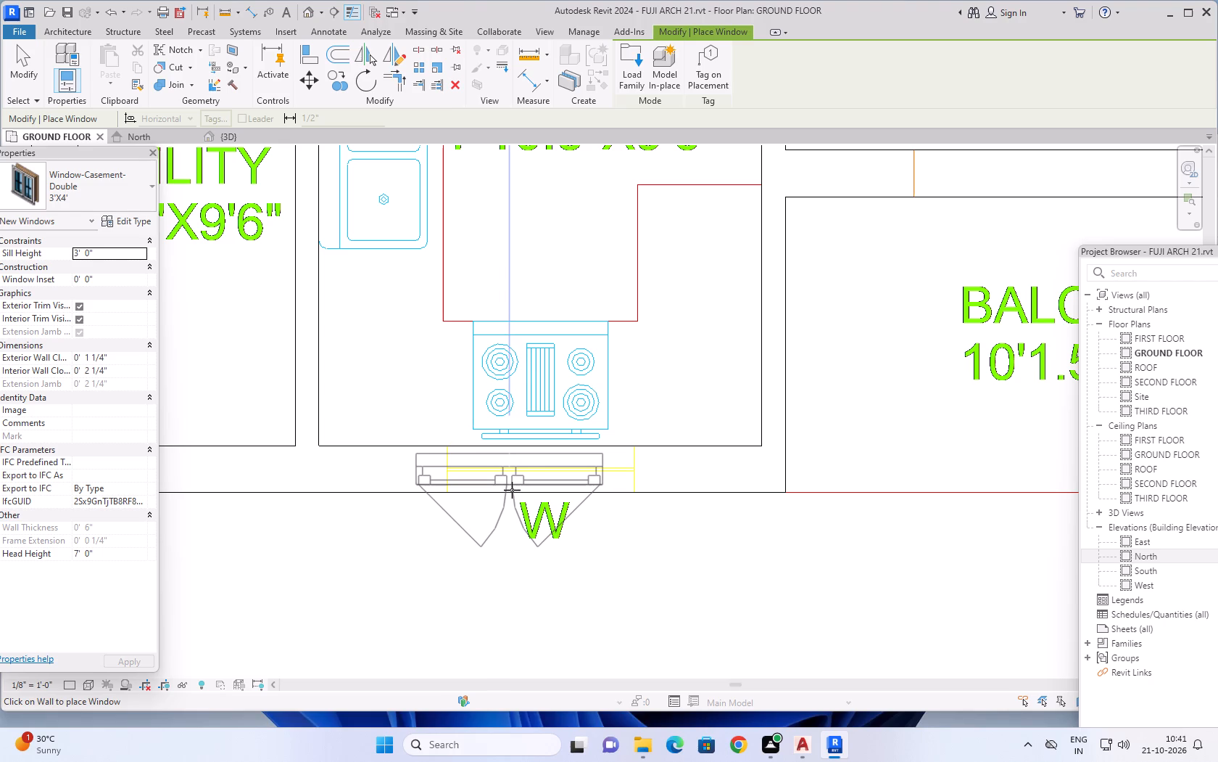
left_click(512, 490)
scroll(666, 567, "down", 4)
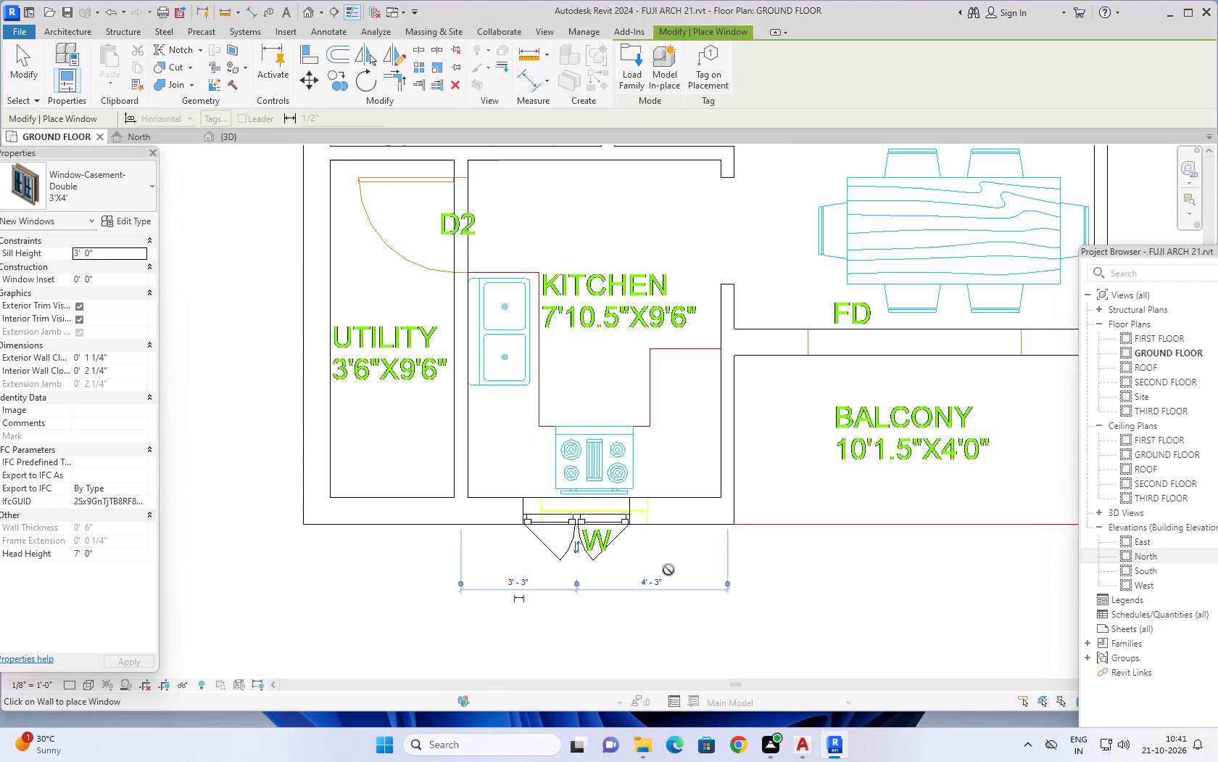
scroll(668, 570, "down", 4)
scroll(750, 589, "down", 4)
scroll(822, 608, "down", 2)
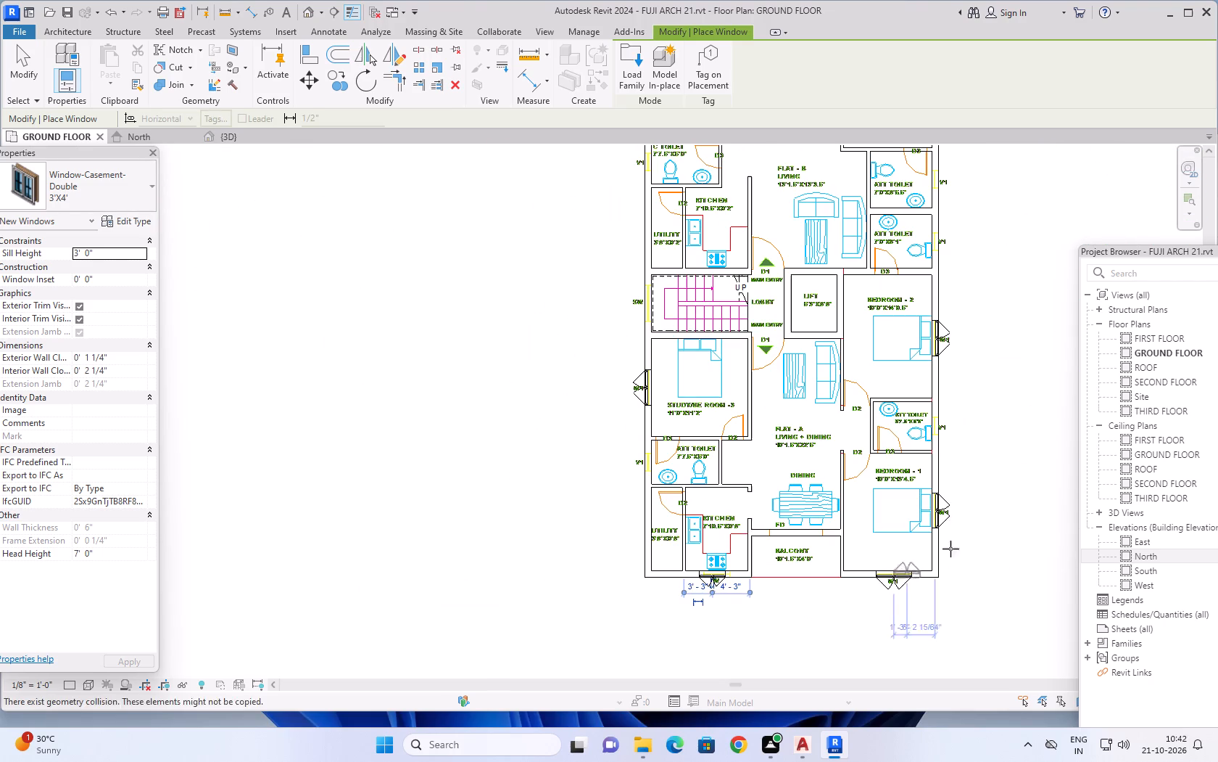
scroll(1014, 489, "down", 4)
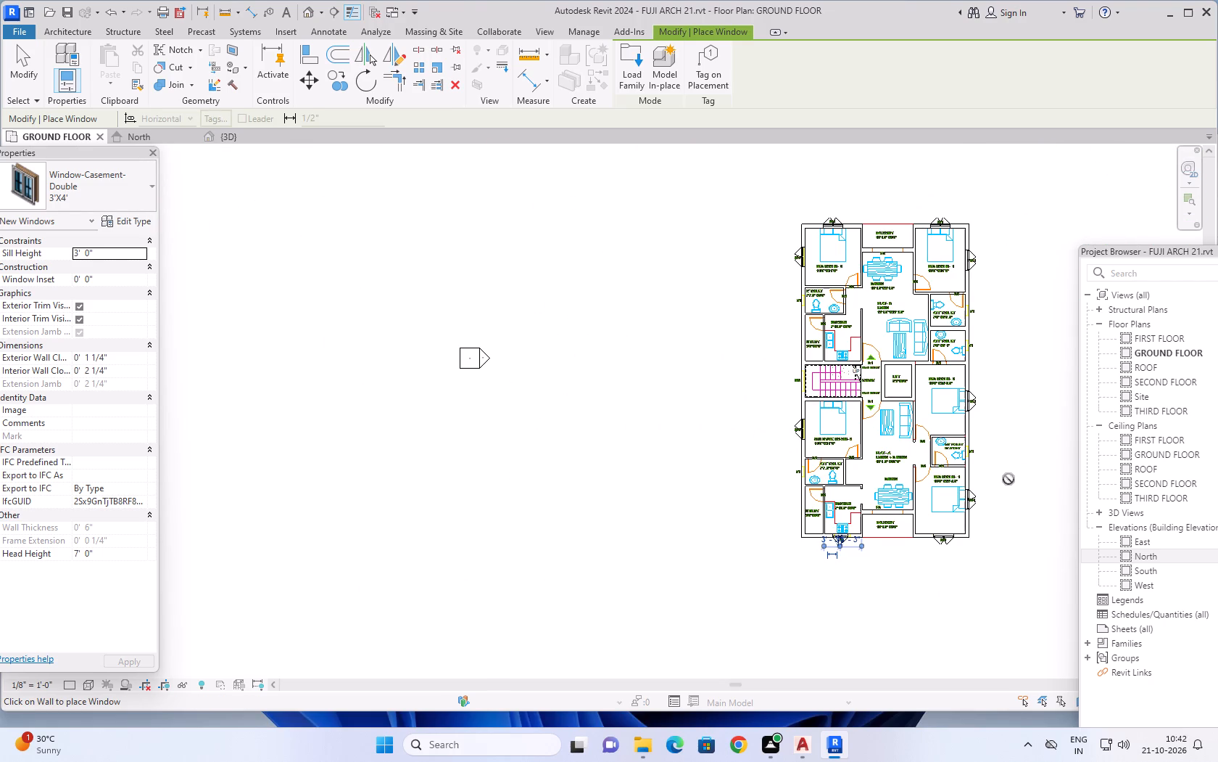
key("Escape")
Place a 4'X4' Window-Casement-Double in the staircase's outer wall at the SW opening.
left_click(122, 196)
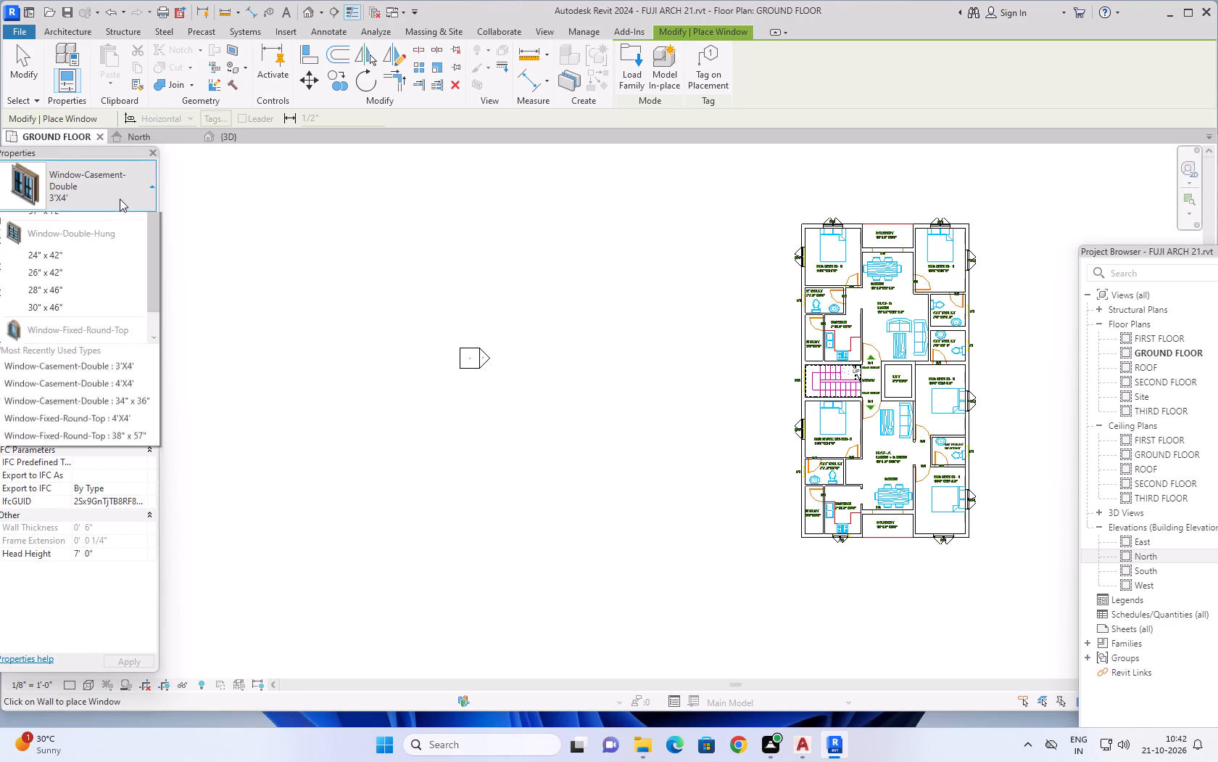
left_click(86, 286)
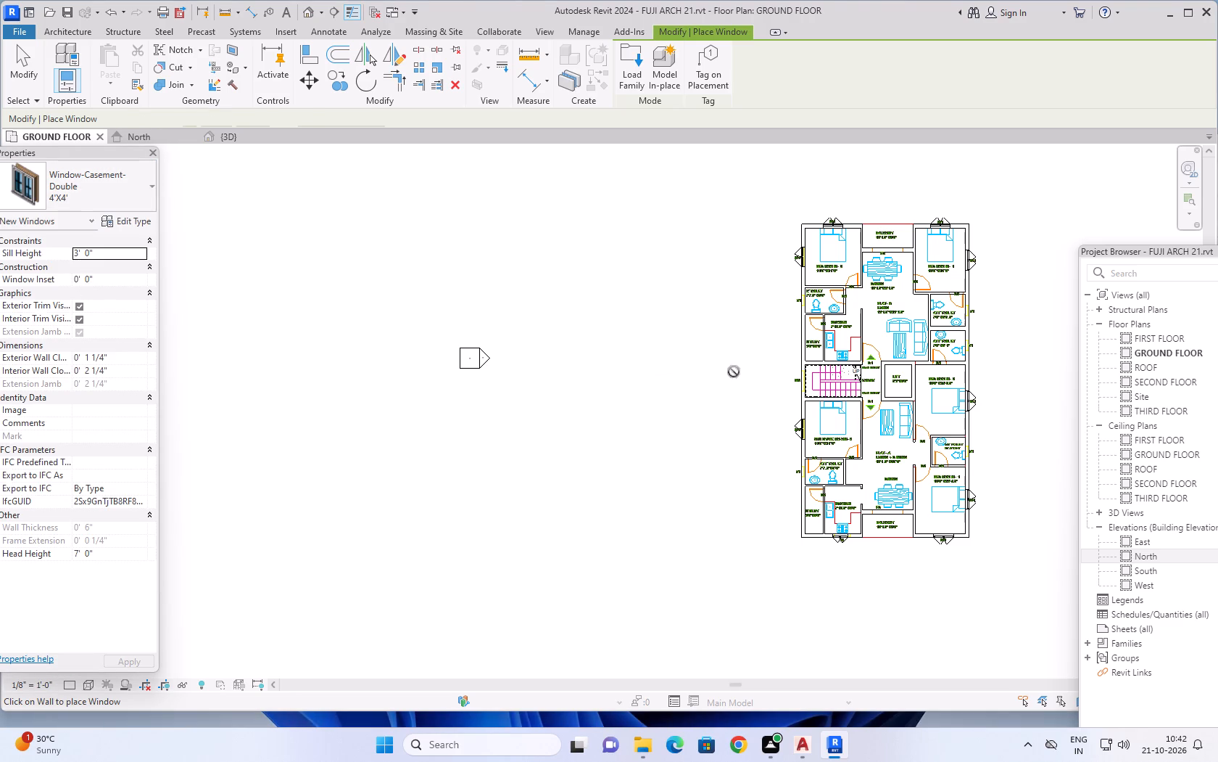
scroll(758, 396, "up", 4)
middle_click_drag(772, 387, 415, 416)
scroll(456, 397, "up", 4)
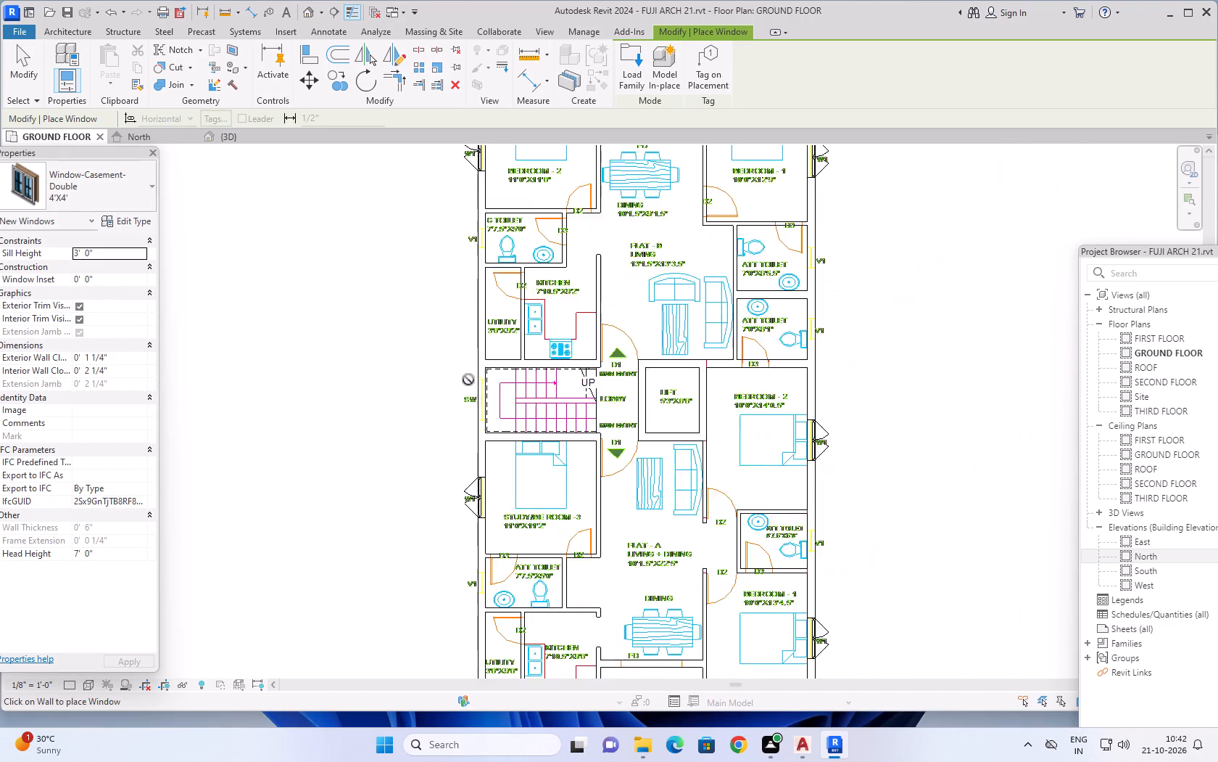
scroll(468, 380, "up", 7)
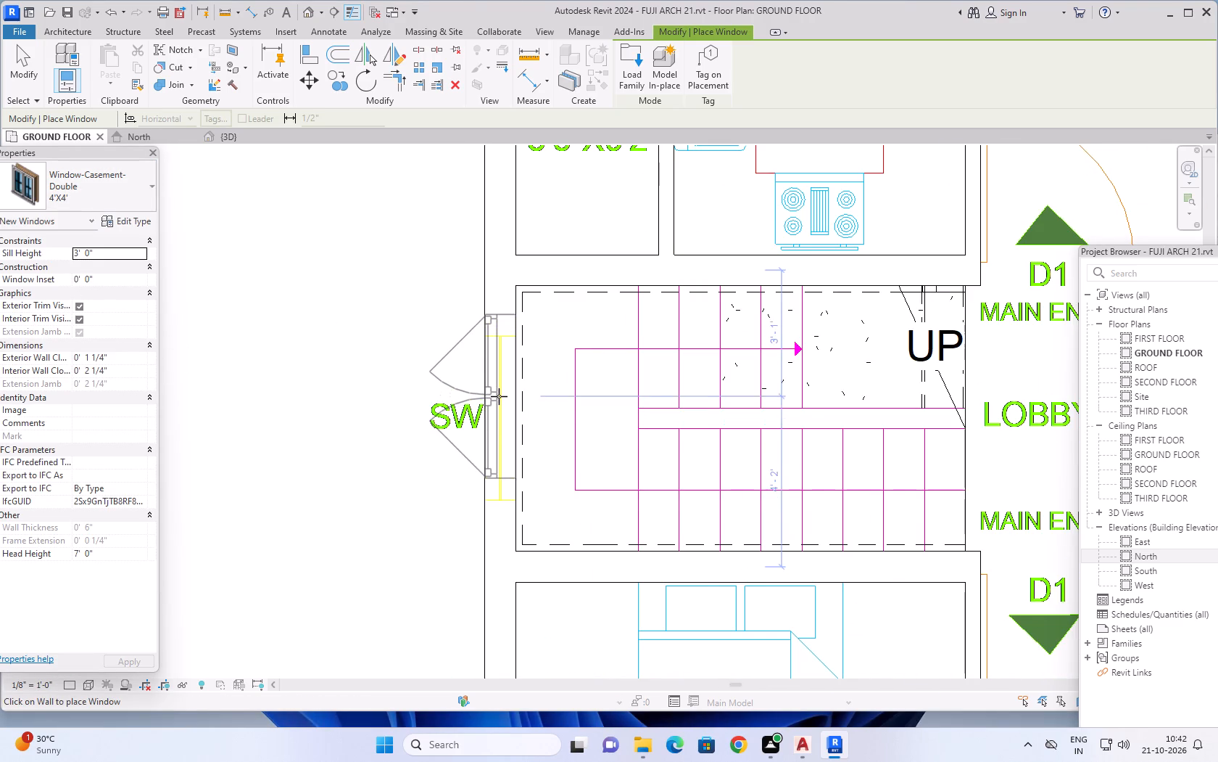
scroll(499, 396, "up", 5)
left_click(499, 389)
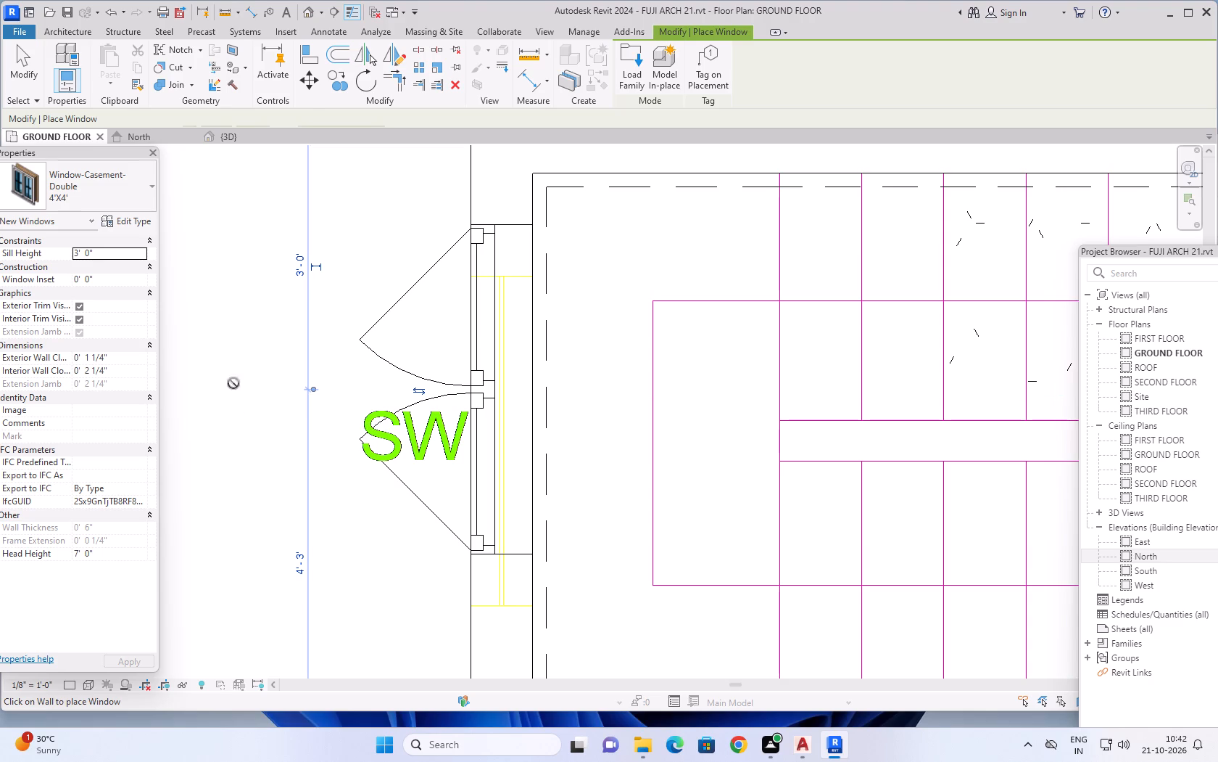
Align the staircase window with the Flat-A-side edge of its SW opening in the DWG.
left_click(303, 45)
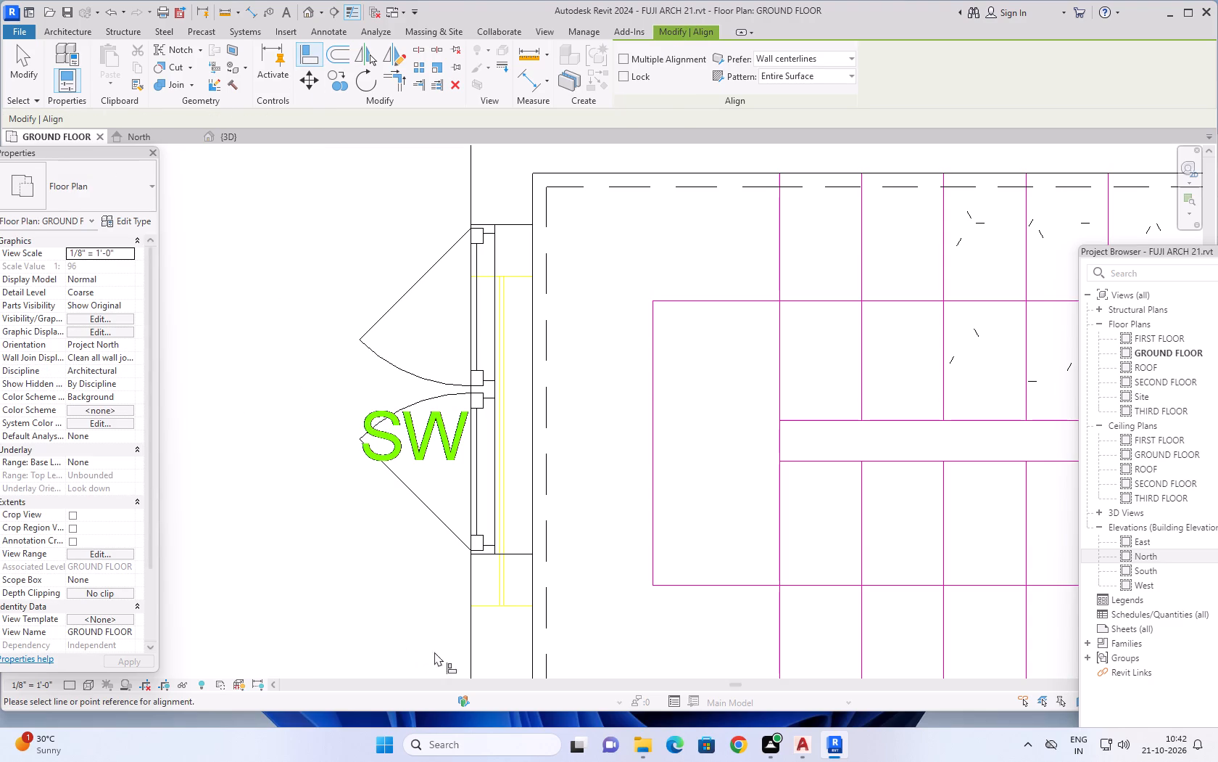
left_click(513, 604)
left_click(521, 557)
Align Flat-A's kitchen window with the balcony-side edge of its W opening in the DWG.
scroll(323, 622, "down", 6)
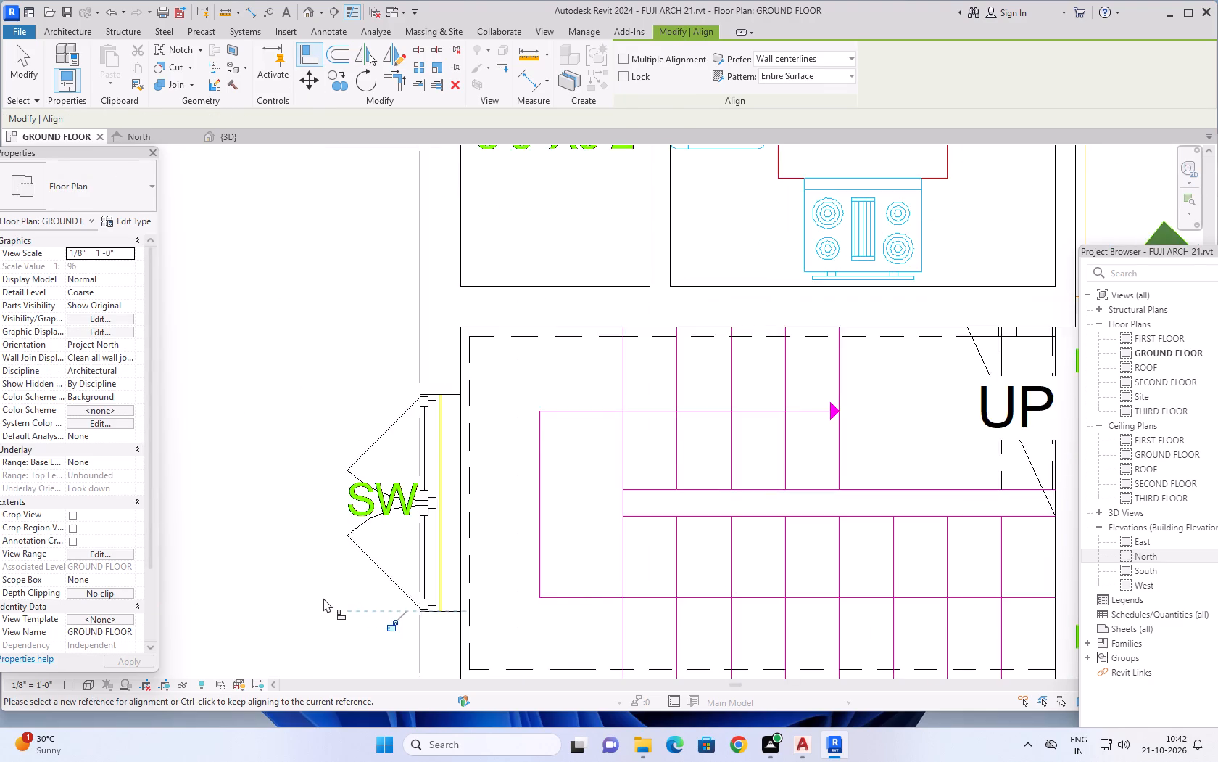
scroll(323, 598, "down", 11)
scroll(382, 618, "down", 3)
middle_click_drag(384, 624, 410, 411)
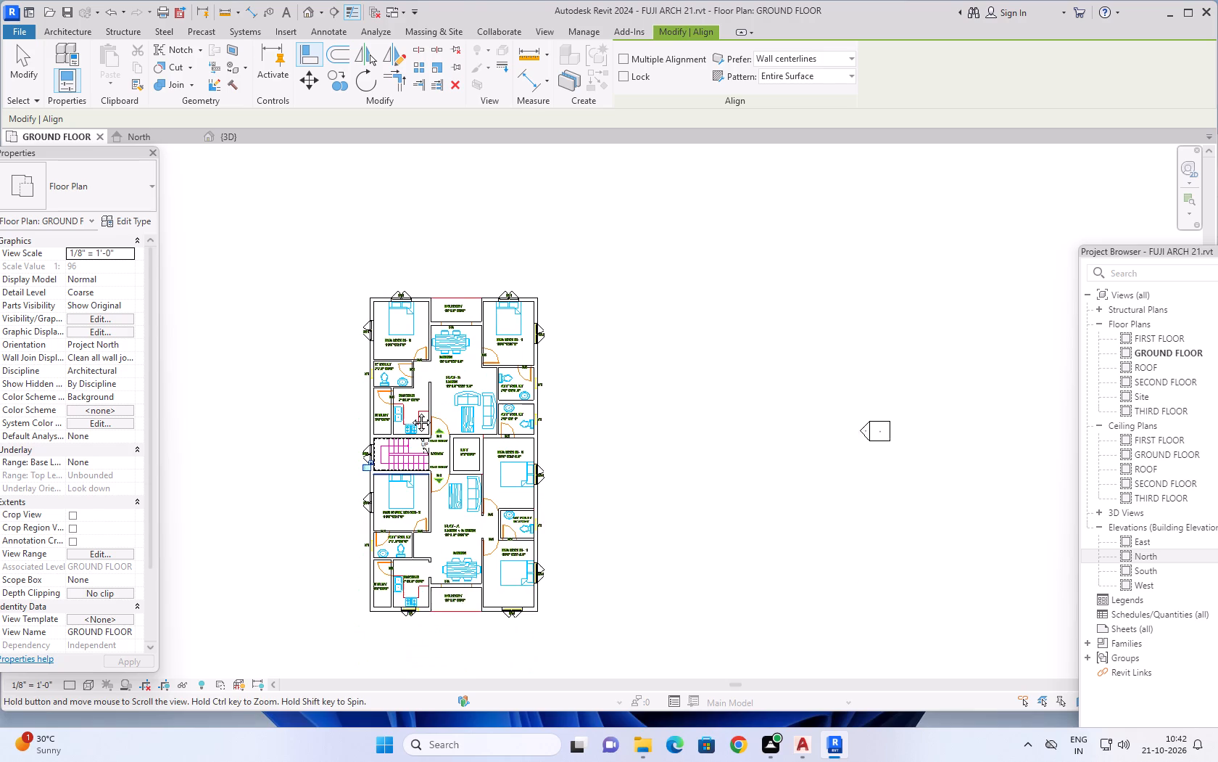
middle_click_drag(410, 411, 426, 381)
scroll(397, 538, "up", 4)
scroll(544, 504, "up", 3)
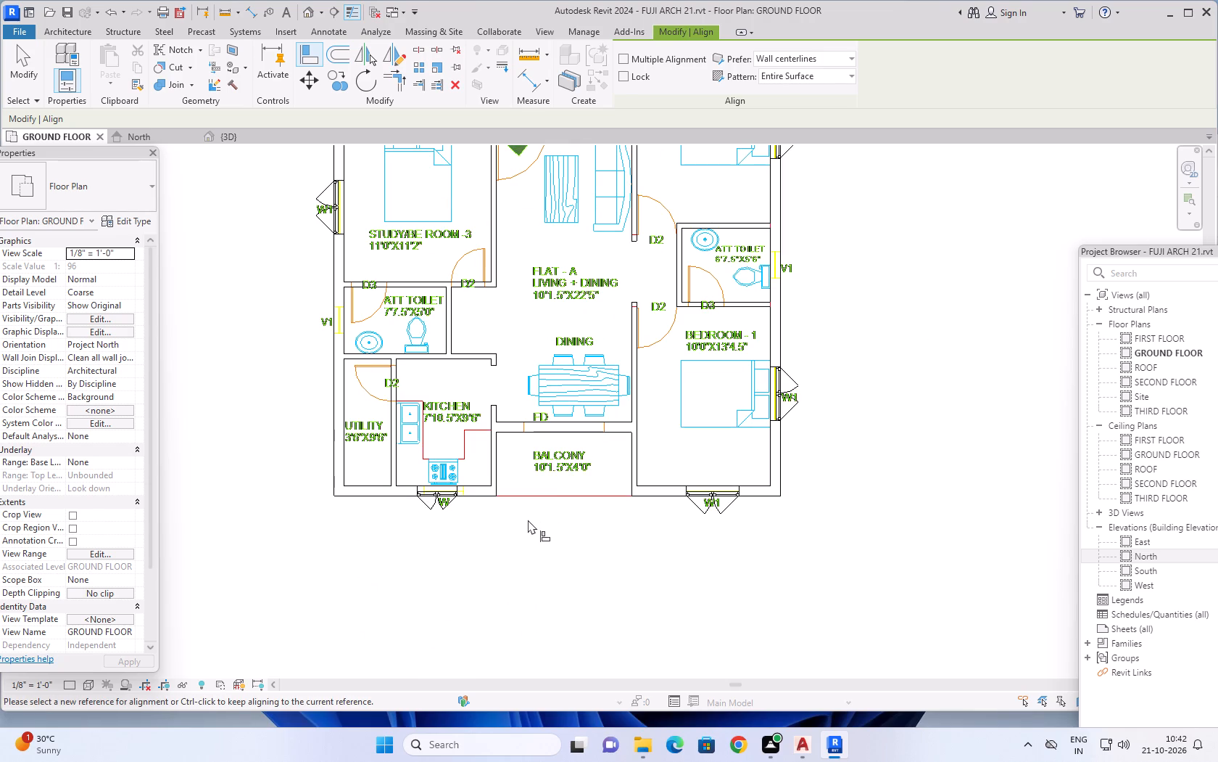
middle_click_drag(513, 515, 524, 623)
scroll(447, 606, "up", 9)
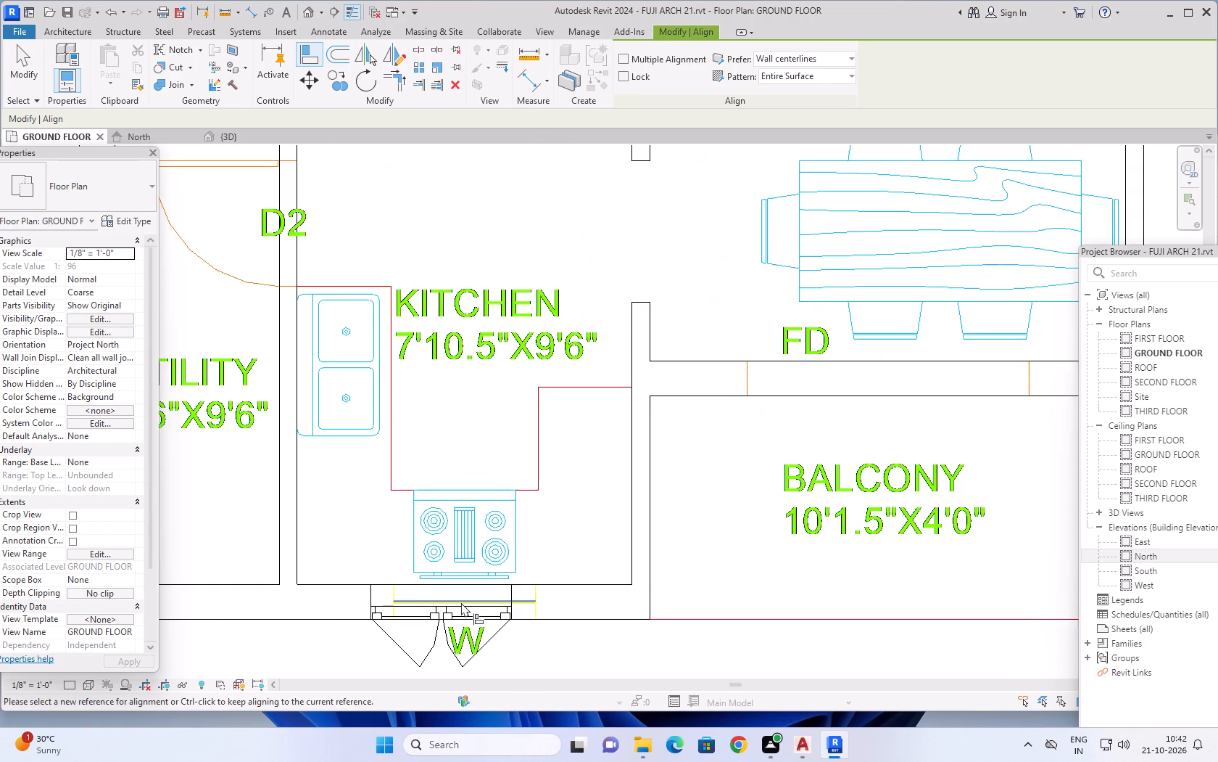
scroll(461, 602, "up", 8)
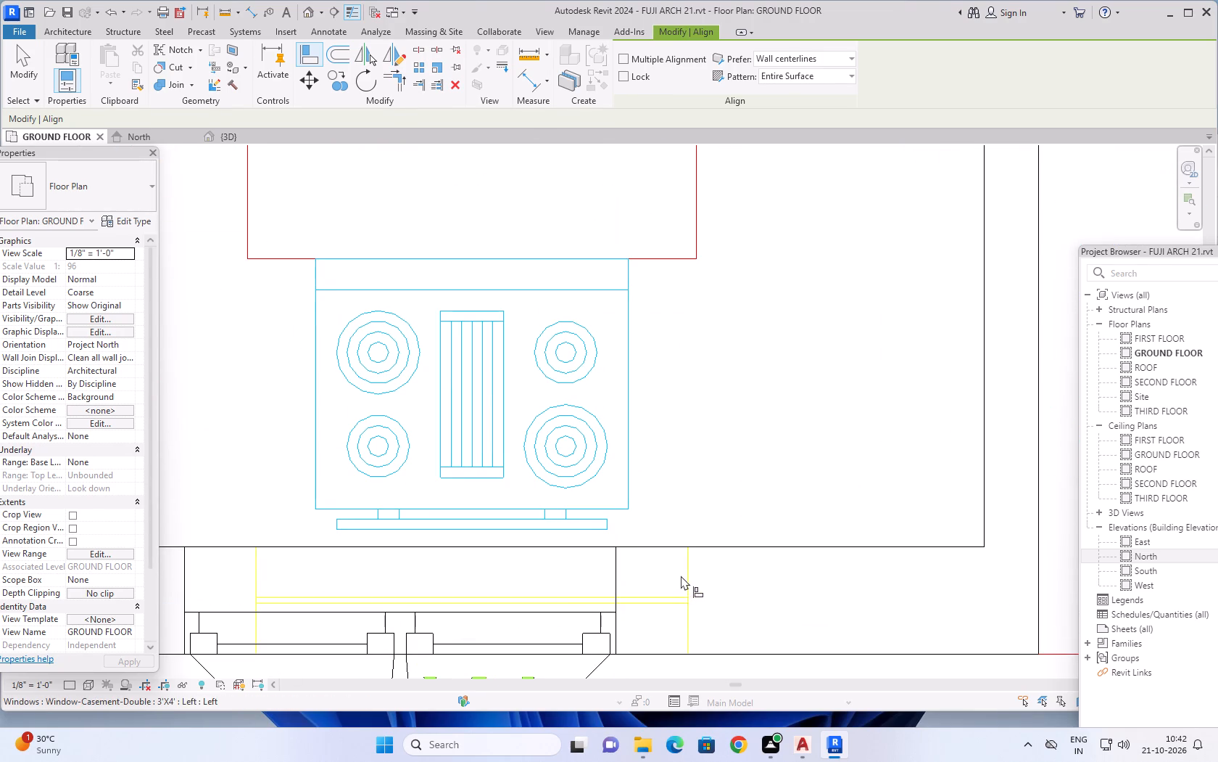
left_click(687, 574)
left_click(618, 572)
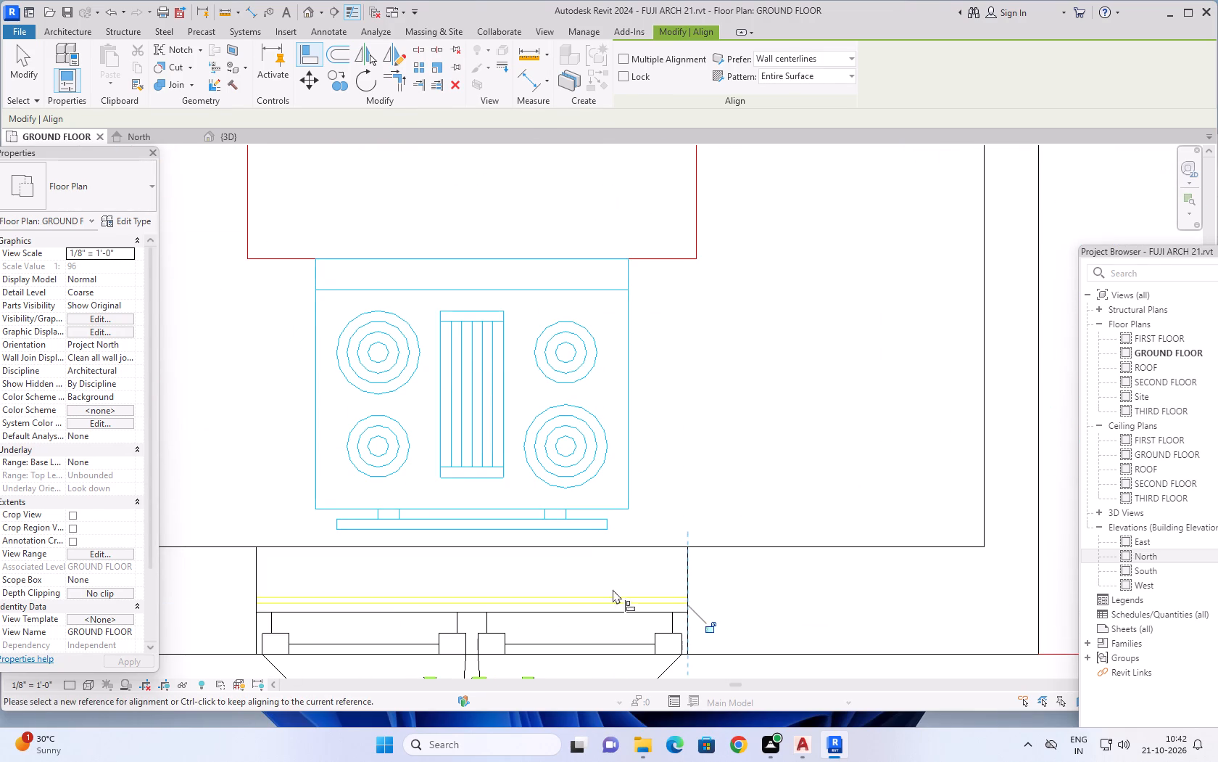
Examine the outer walls of Flat-A and Flat-B for placed windows and remaining openings, including the V1 toilet ventilators.
scroll(614, 610, "down", 20)
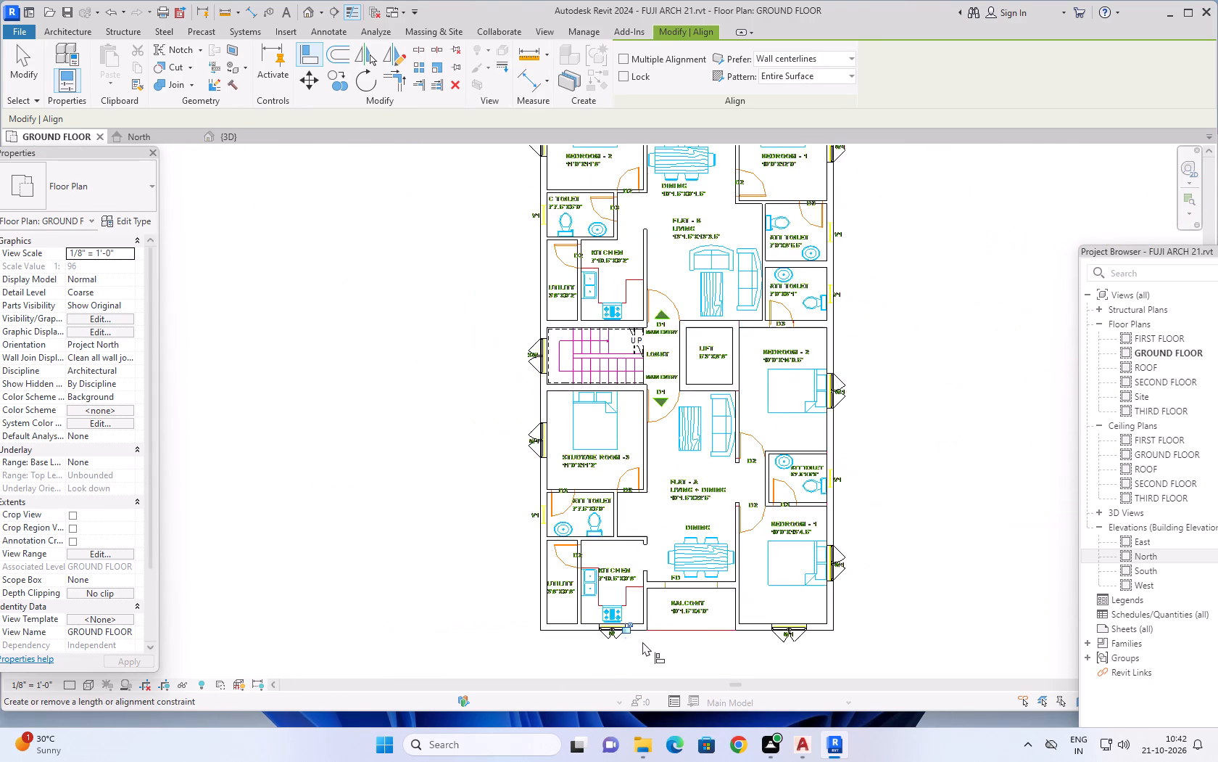
scroll(645, 642, "down", 3)
middle_click_drag(858, 538, 742, 575)
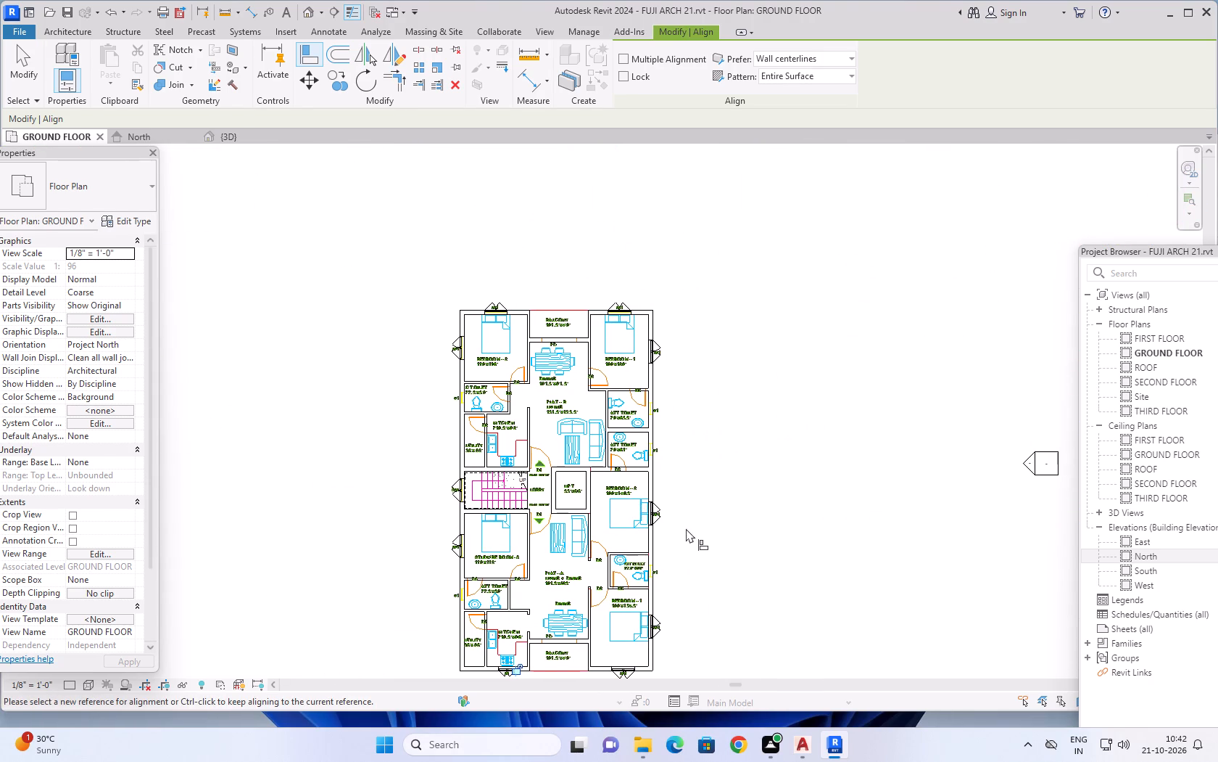
scroll(687, 528, "up", 4)
middle_click_drag(661, 557, 671, 548)
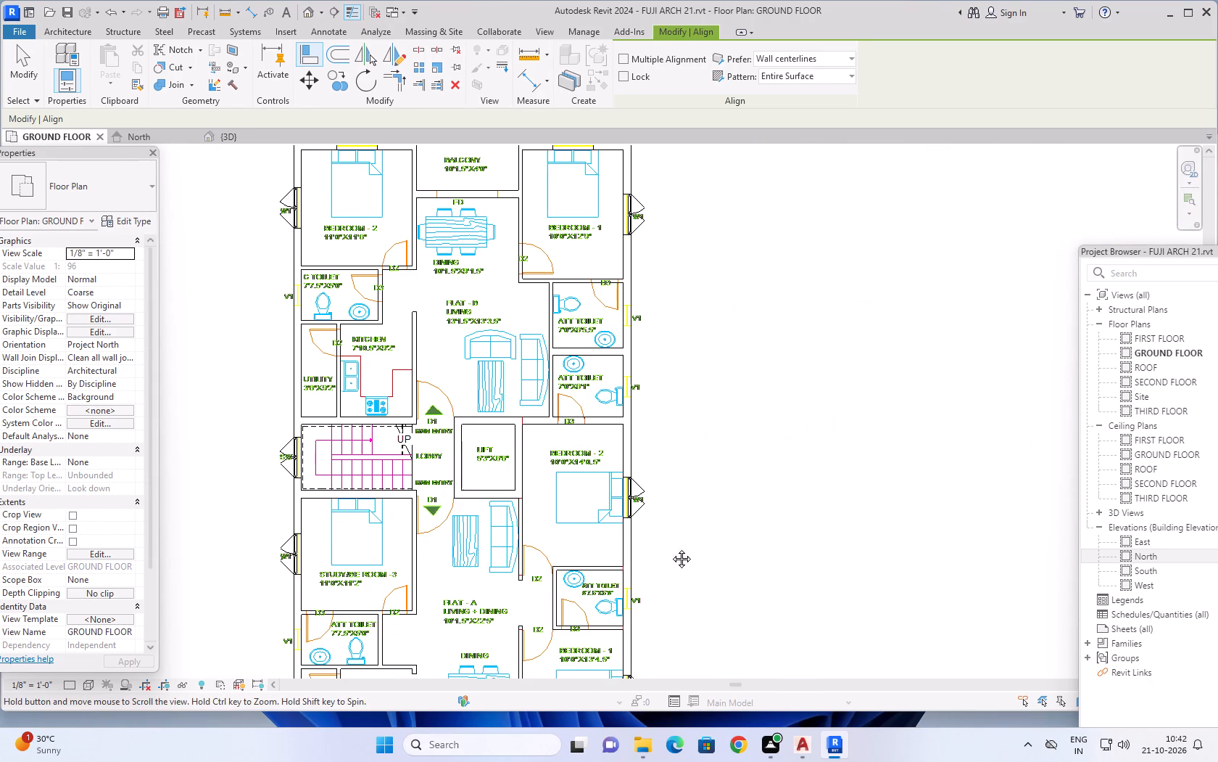
middle_click_drag(671, 548, 745, 492)
scroll(699, 533, "up", 5)
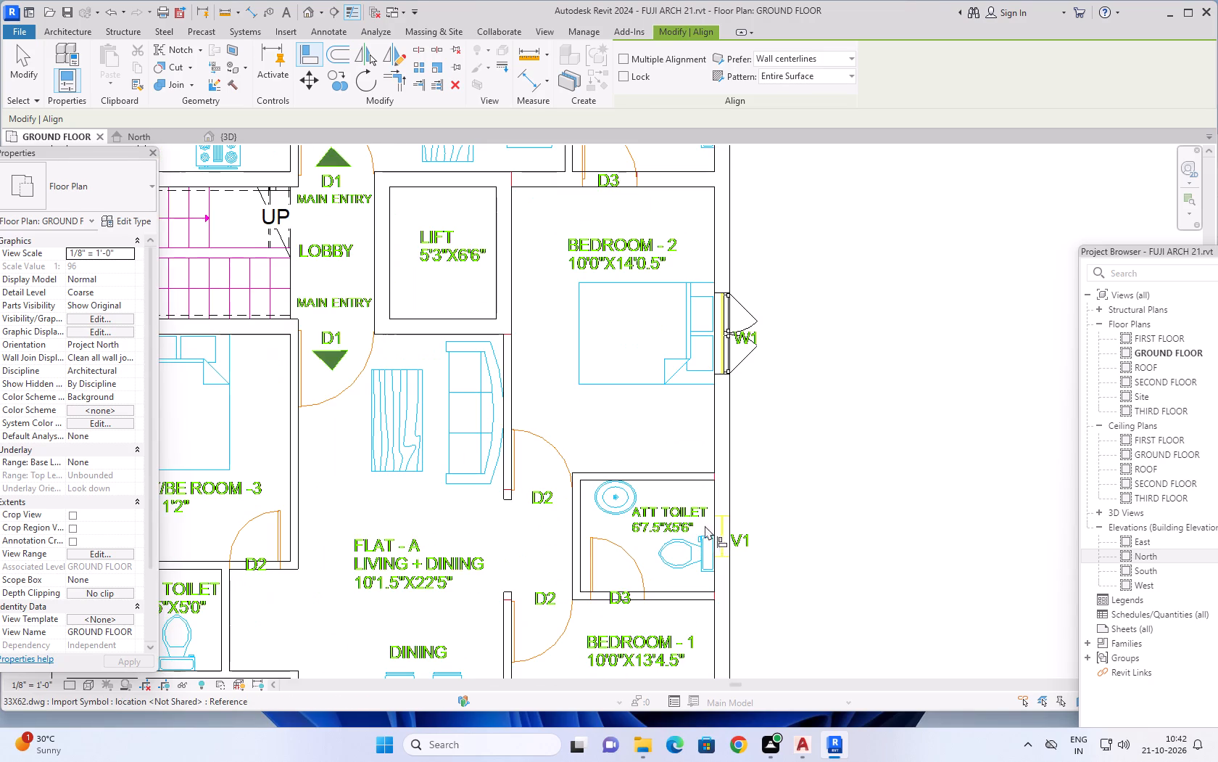
scroll(762, 489, "down", 11)
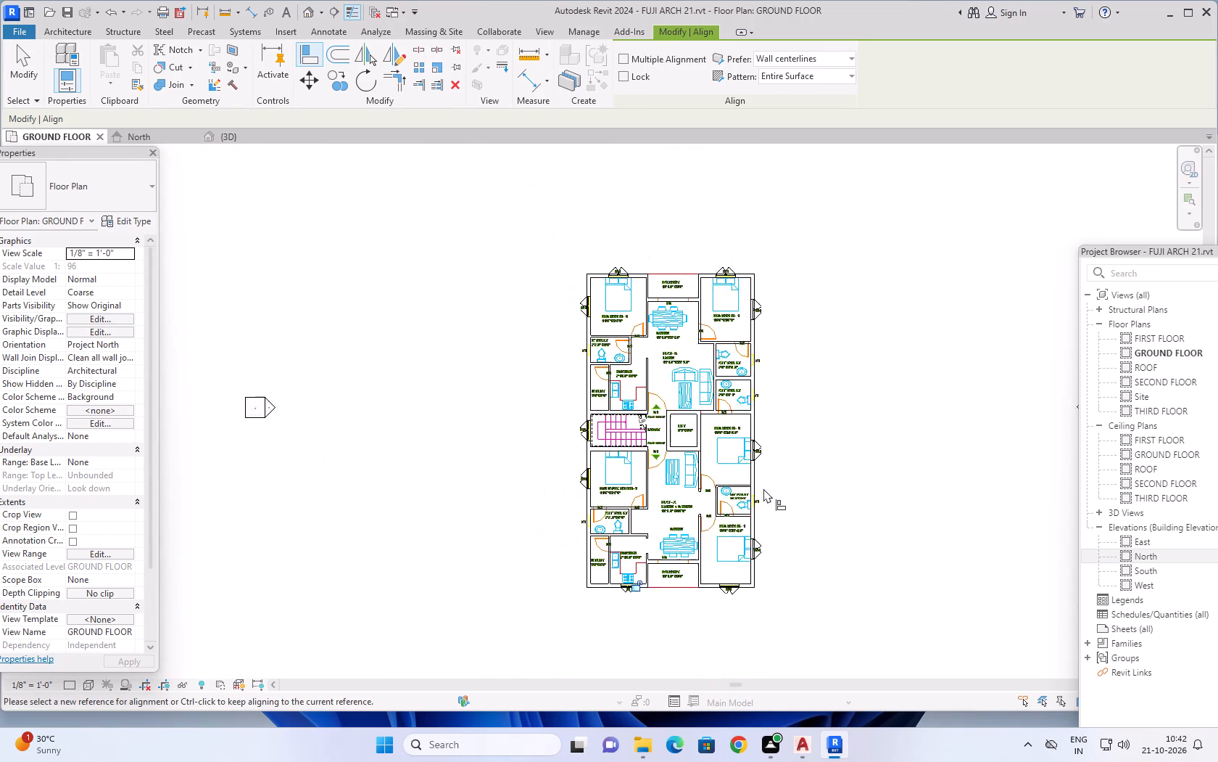
middle_click_drag(792, 416, 765, 571)
scroll(659, 483, "up", 3)
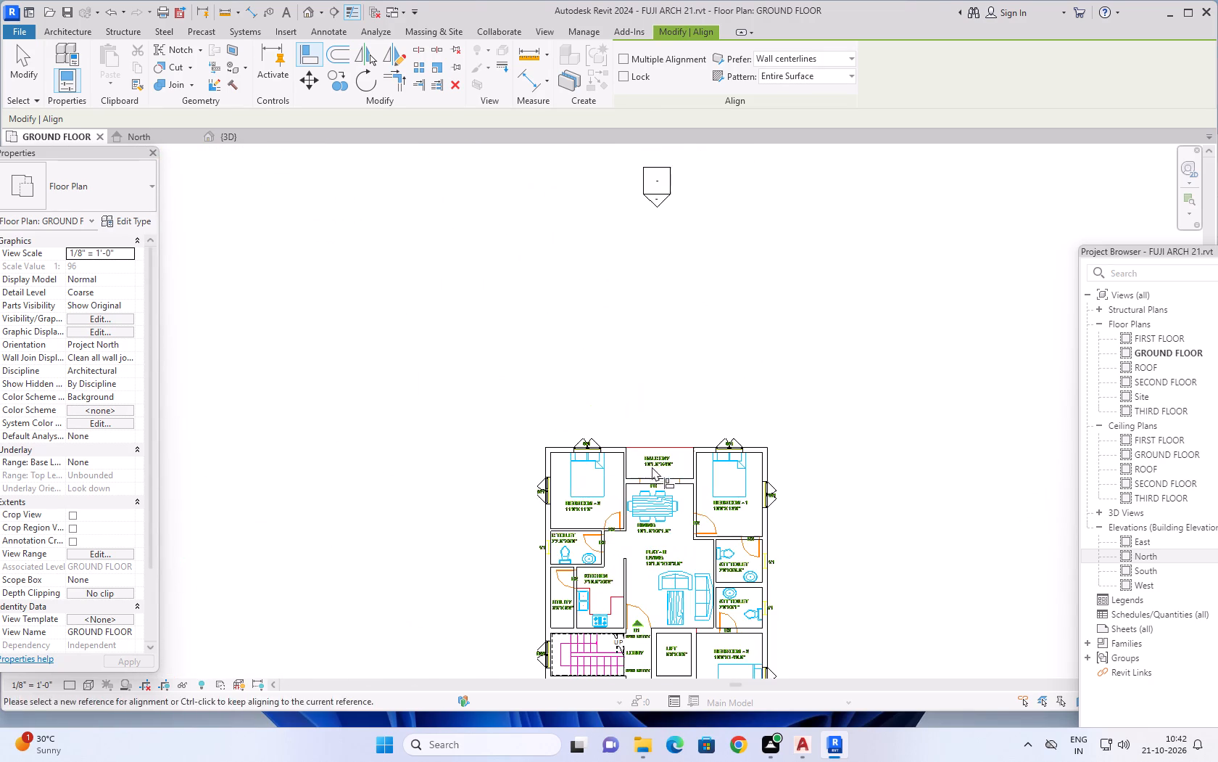
scroll(631, 488, "up", 5)
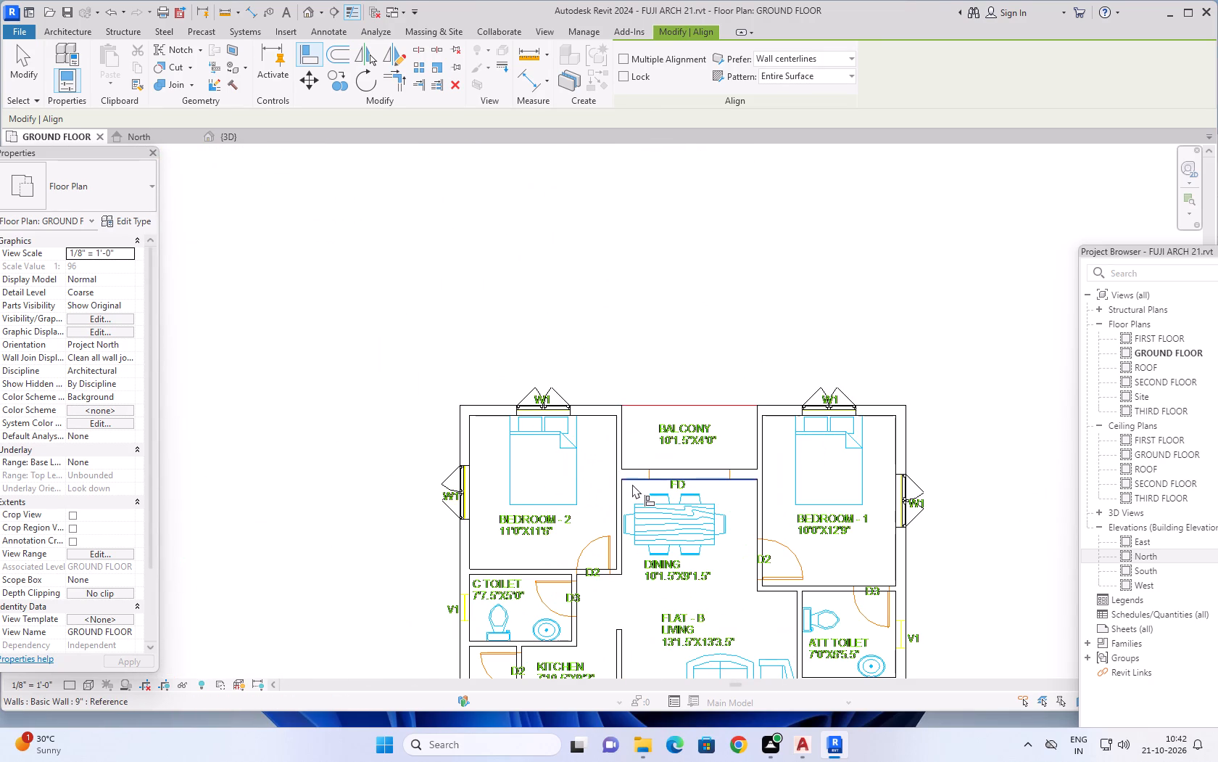
scroll(634, 483, "up", 7)
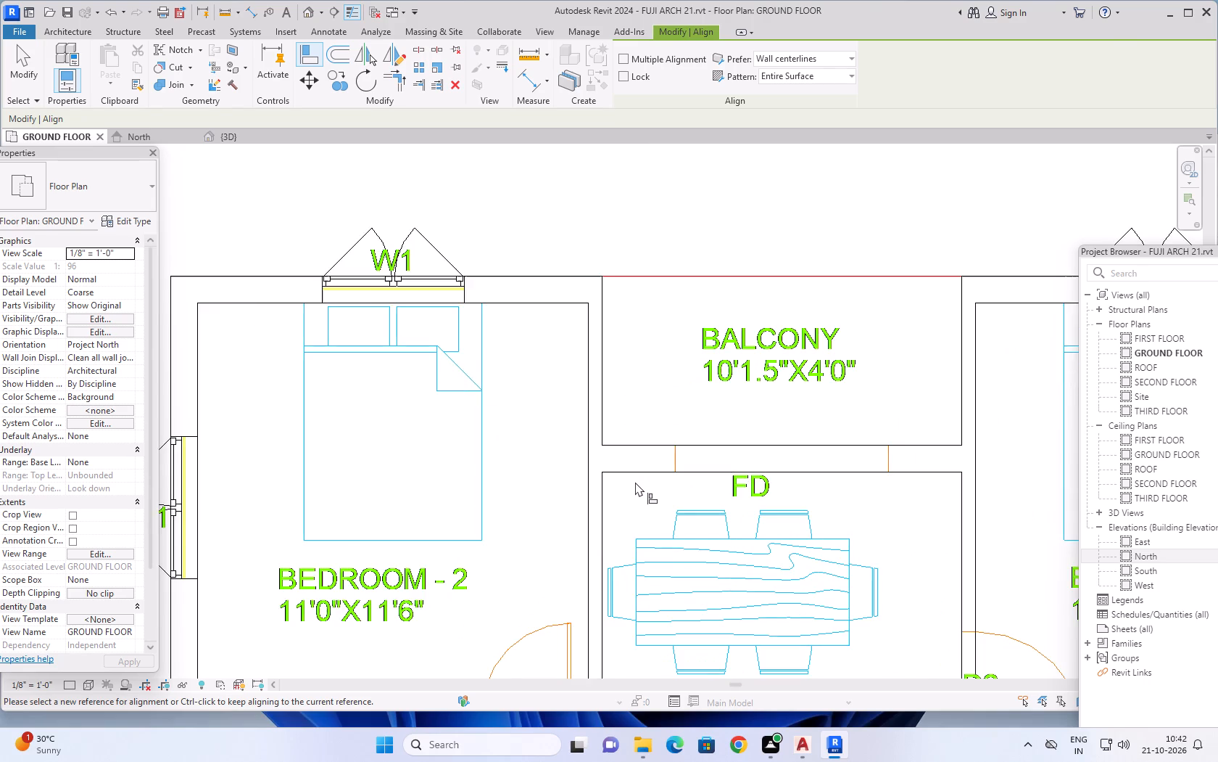
scroll(635, 482, "down", 13)
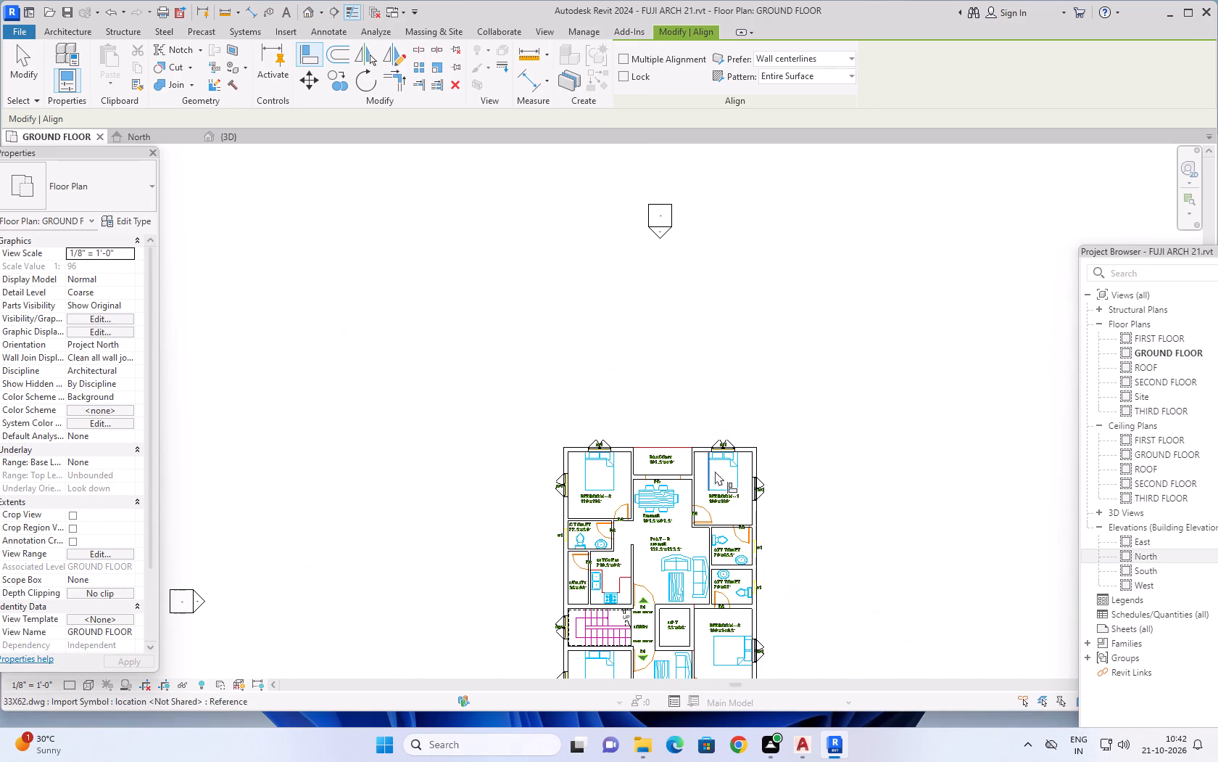
middle_click_drag(813, 521, 829, 374)
scroll(808, 414, "down", 7)
middle_click_drag(810, 522, 806, 495)
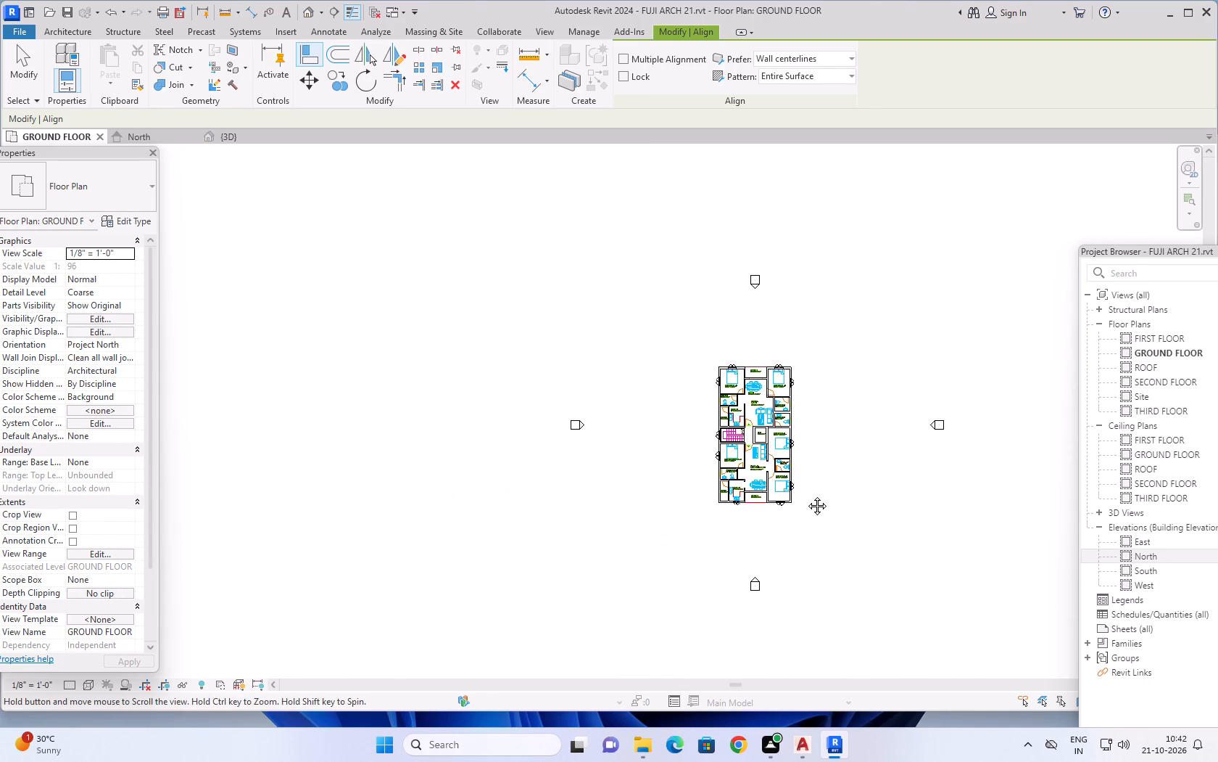
middle_click_drag(806, 495, 806, 492)
scroll(768, 517, "up", 7)
middle_click_drag(787, 491, 774, 600)
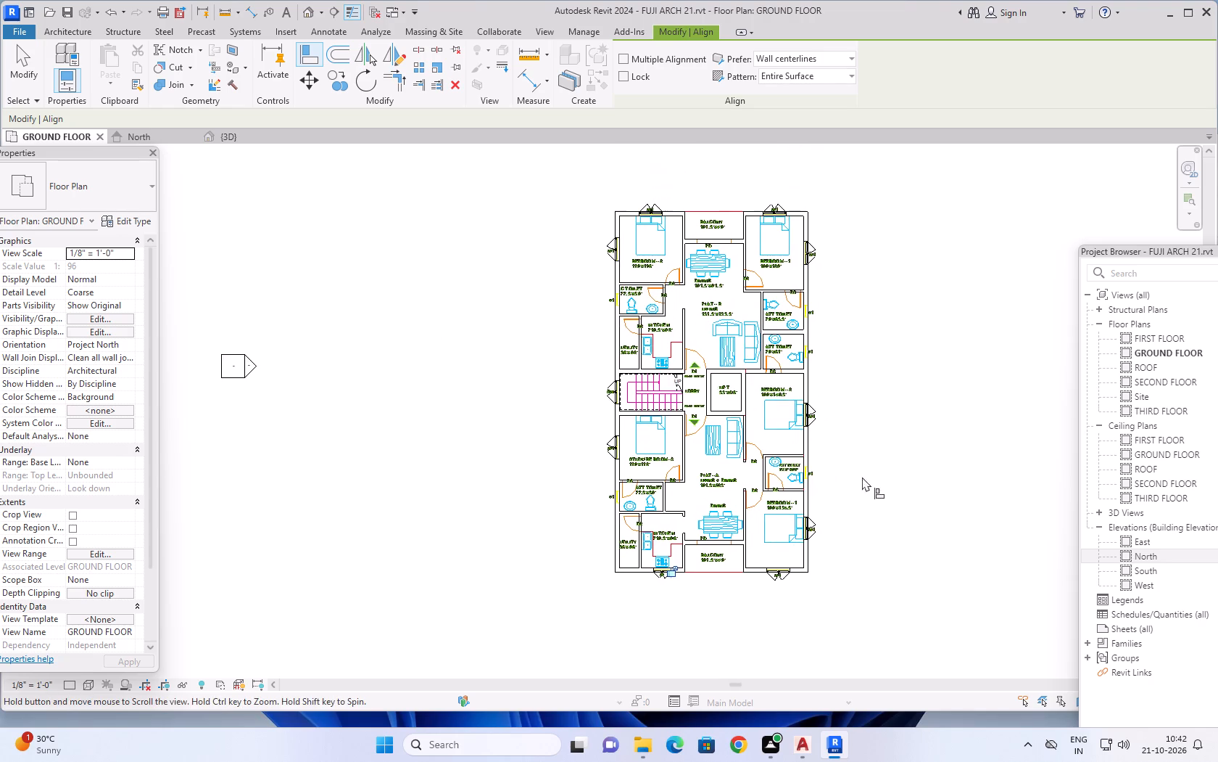
middle_click_drag(895, 387, 842, 518)
scroll(798, 406, "up", 6)
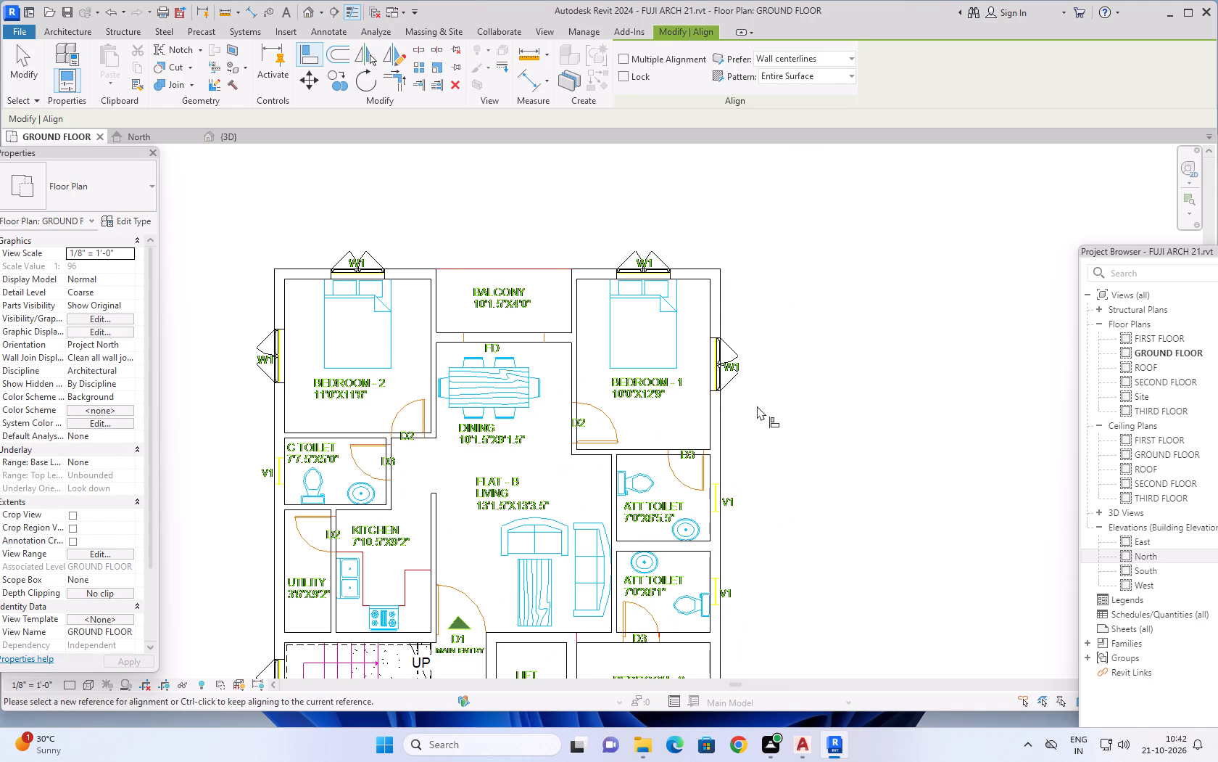
scroll(757, 406, "up", 2)
middle_click_drag(755, 419, 797, 316)
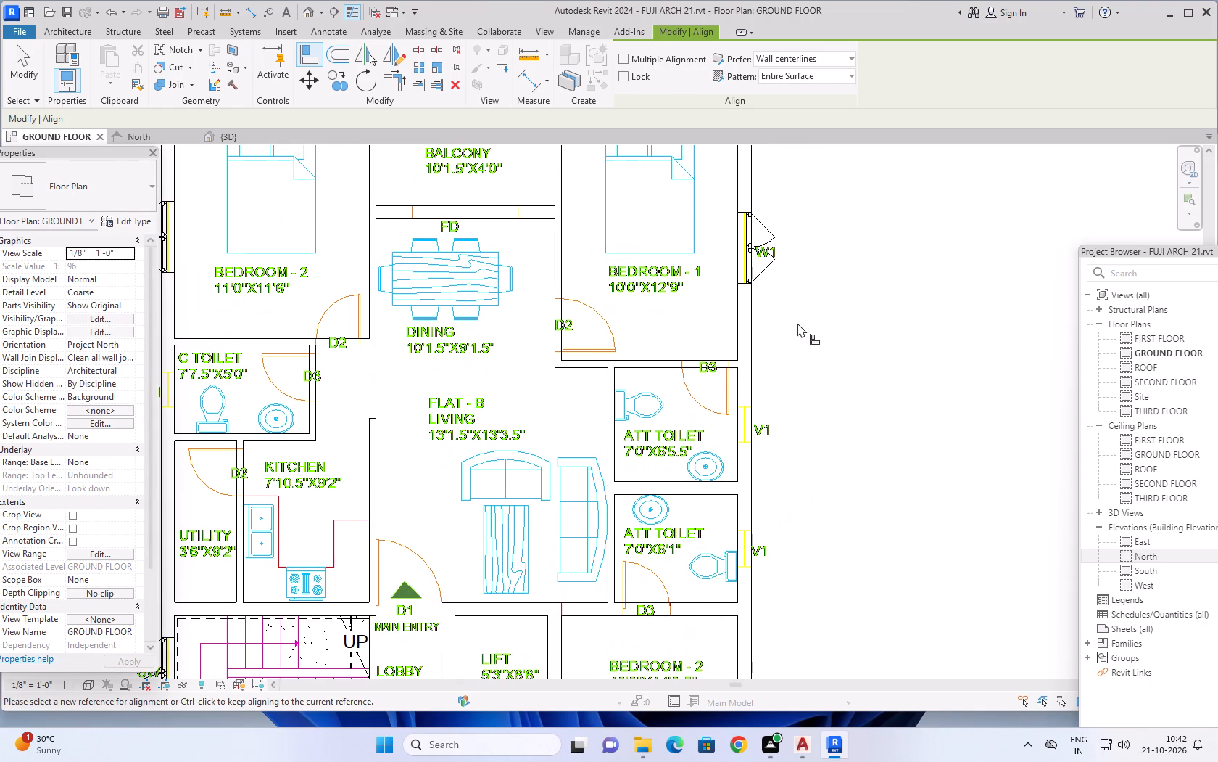
scroll(797, 505, "down", 5)
middle_click_drag(813, 519, 816, 518)
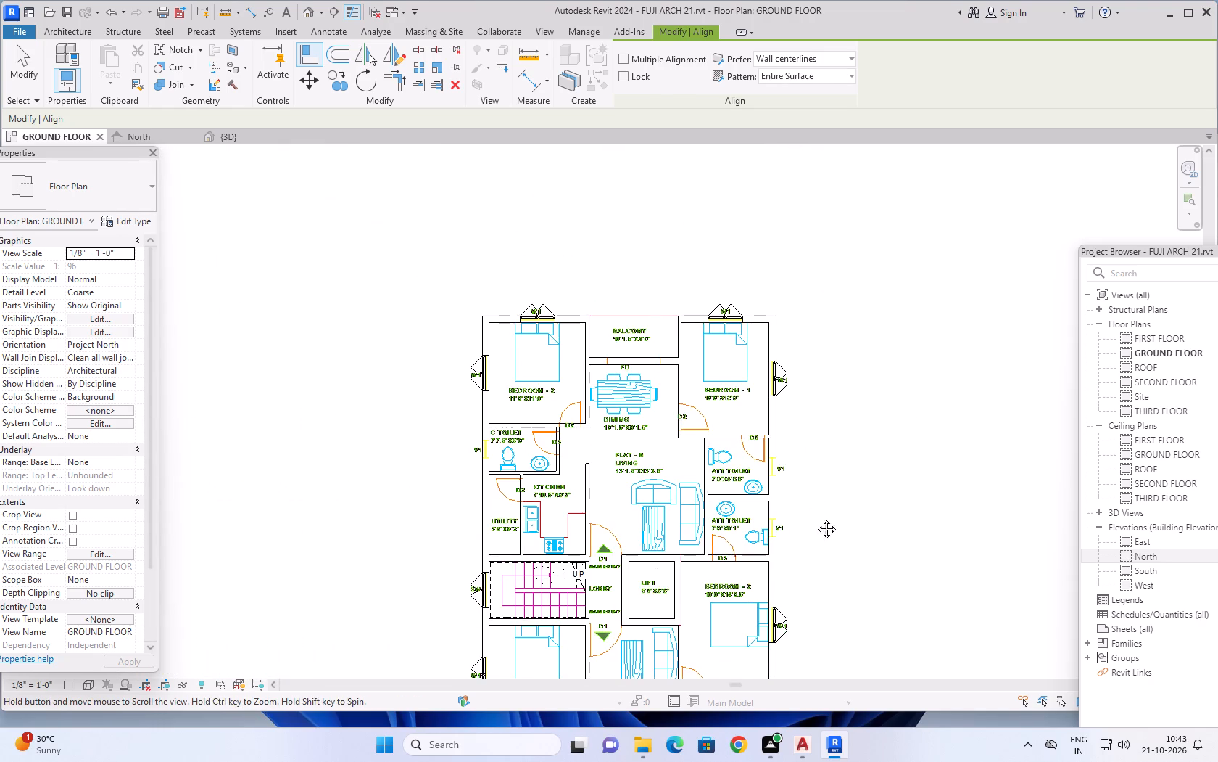
middle_click_drag(816, 518, 819, 389)
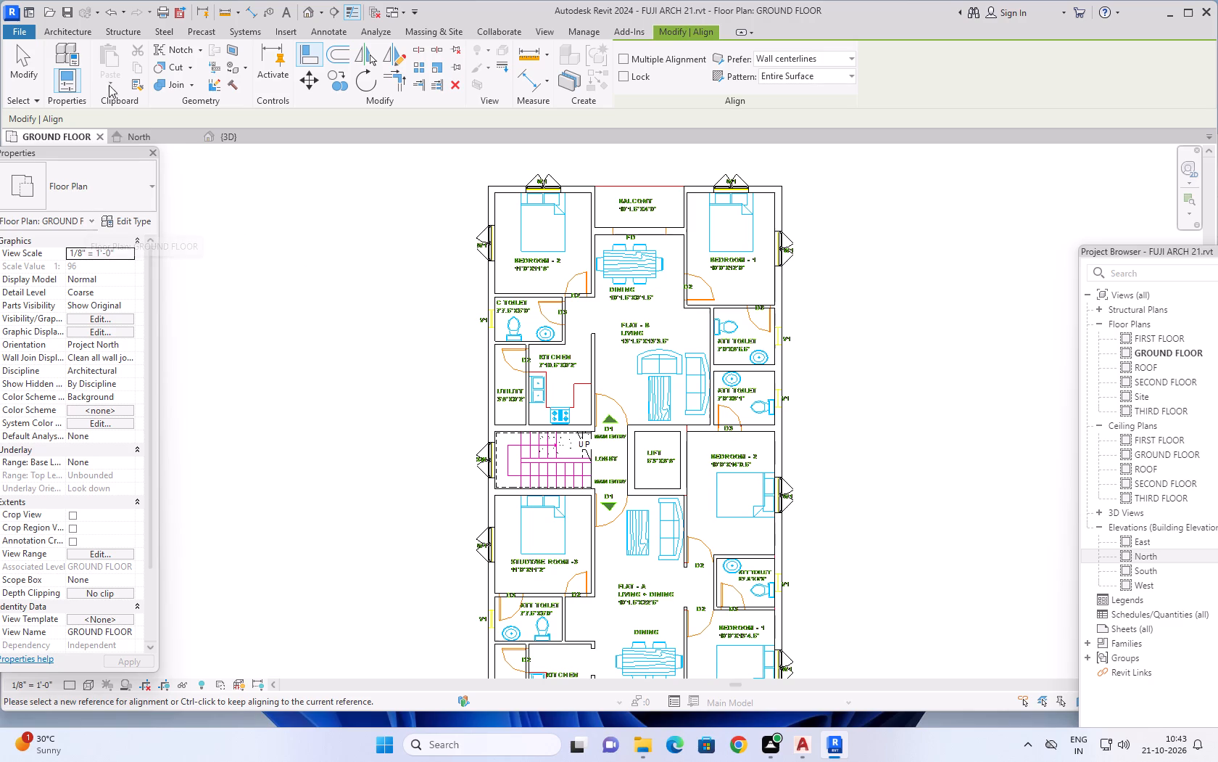
Duplicate the 4'X4' Window-Casement-Double type as a new window type named 2'X1'9".
left_click(69, 28)
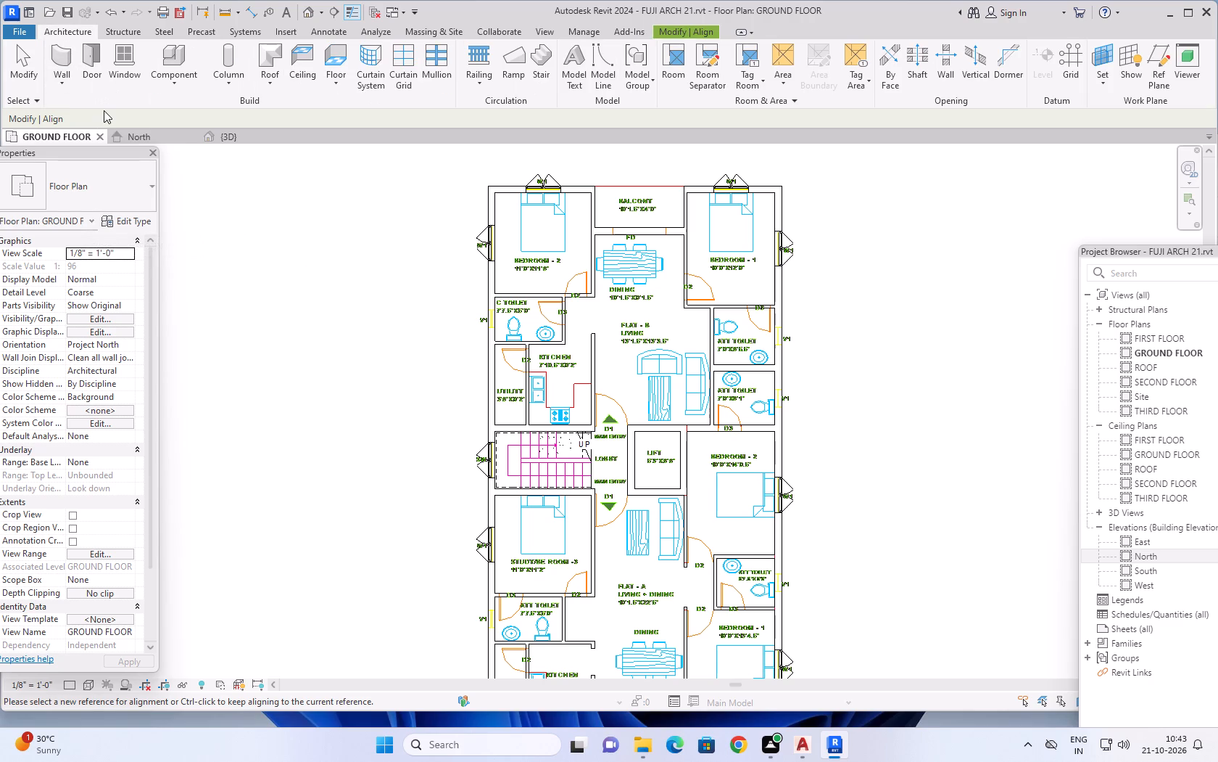
left_click(123, 53)
left_click(118, 217)
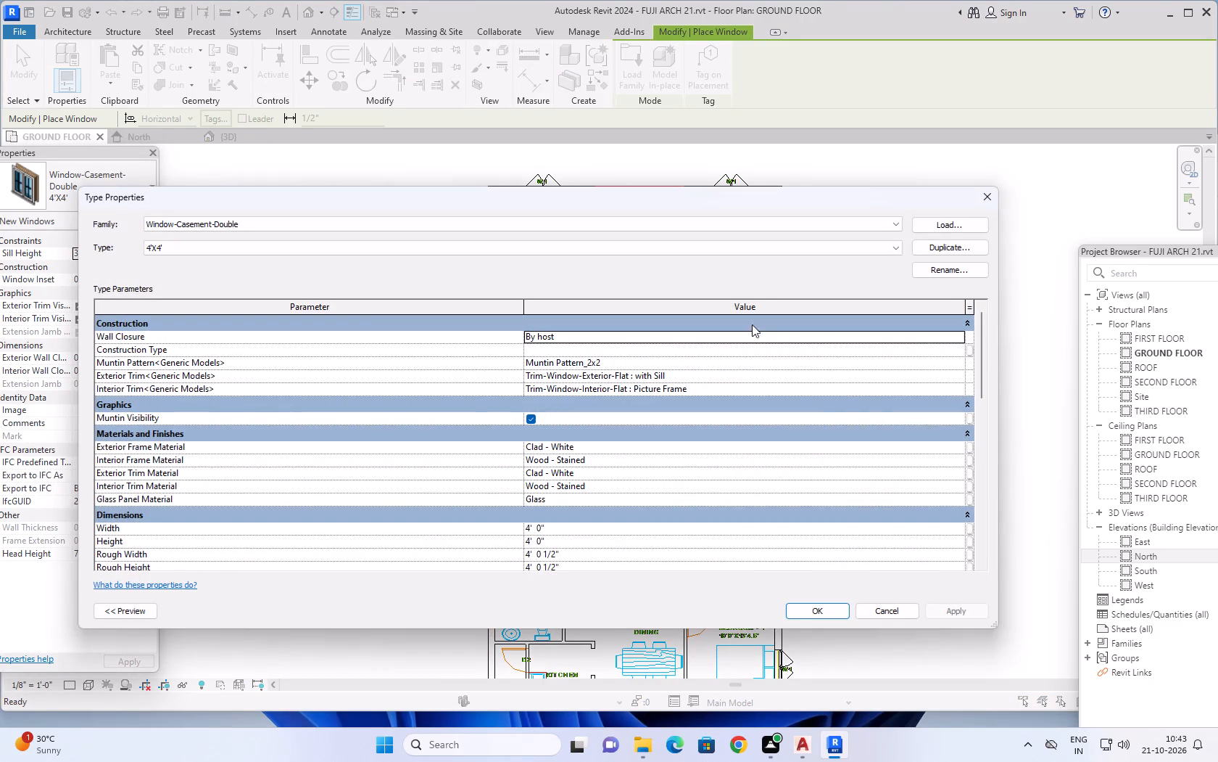
left_click(935, 250)
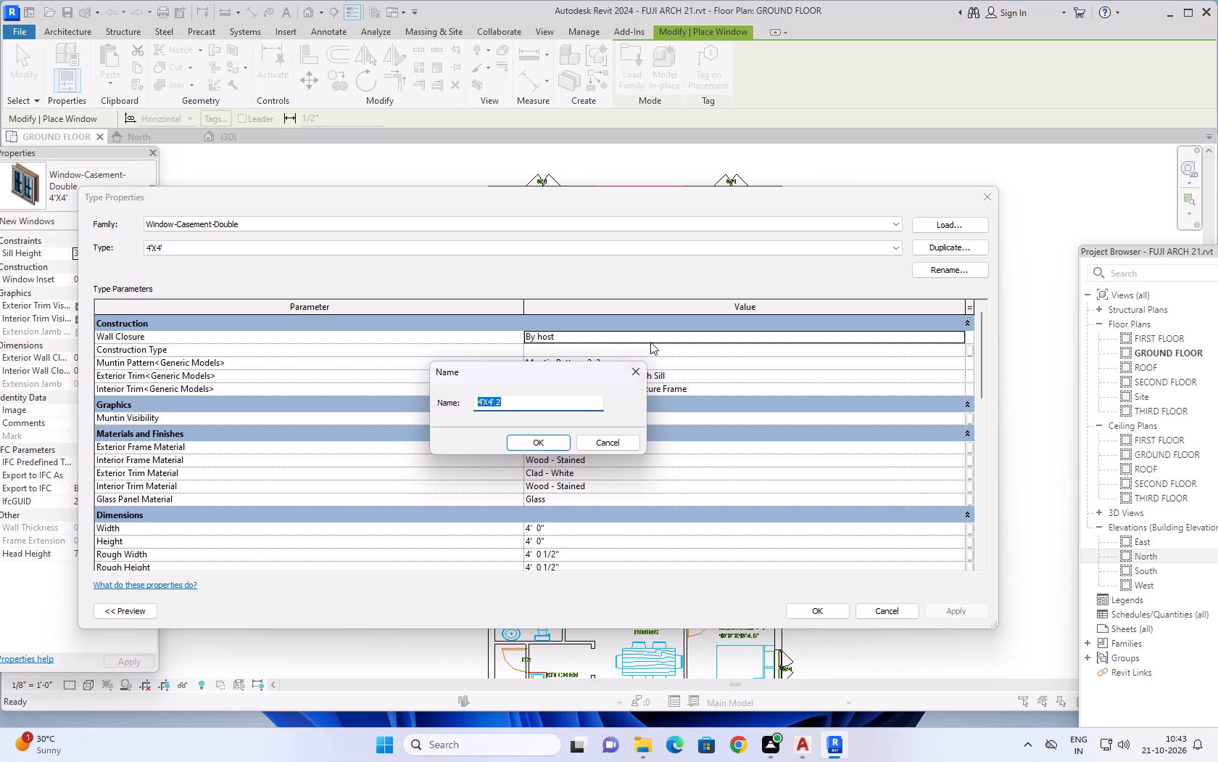
key("2")
key("apostrophe")
type("X1'")
key("9")
key("shift+quotedbl")
key("Return")
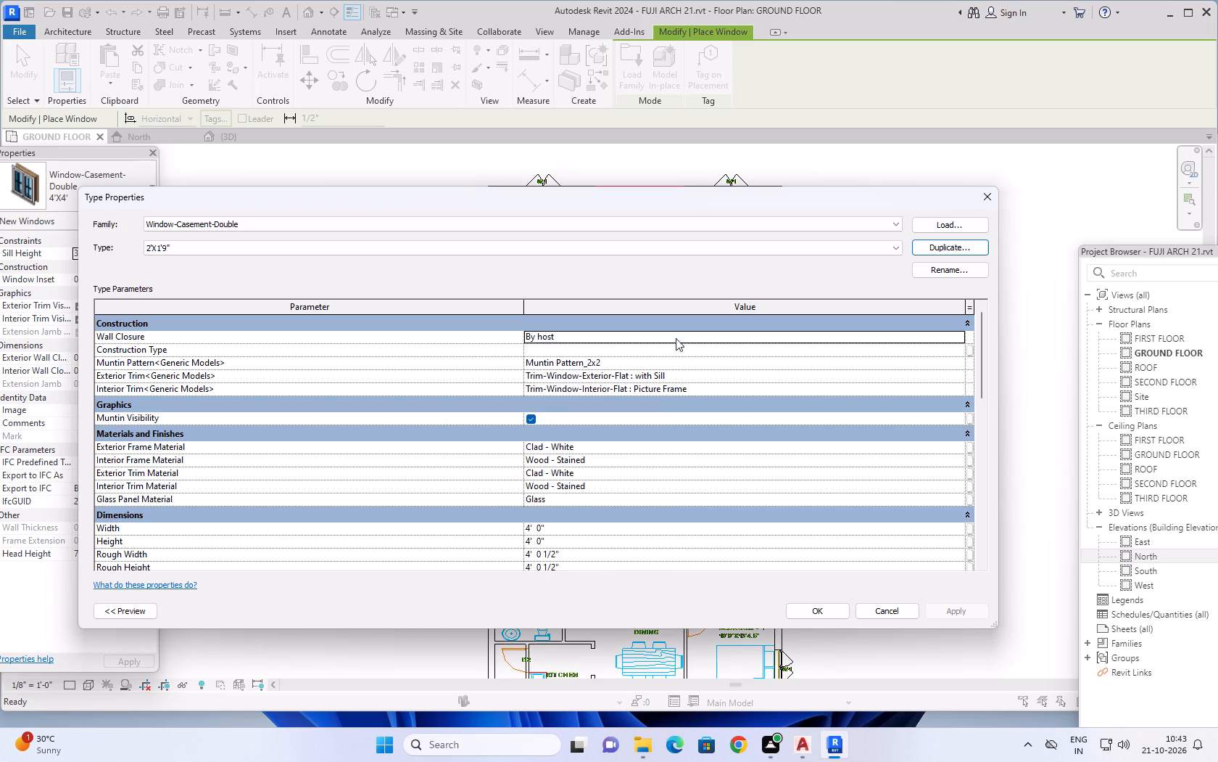
Set the 2'X1'9" window type's width to 2' and its height to 1'9".
left_click(544, 533)
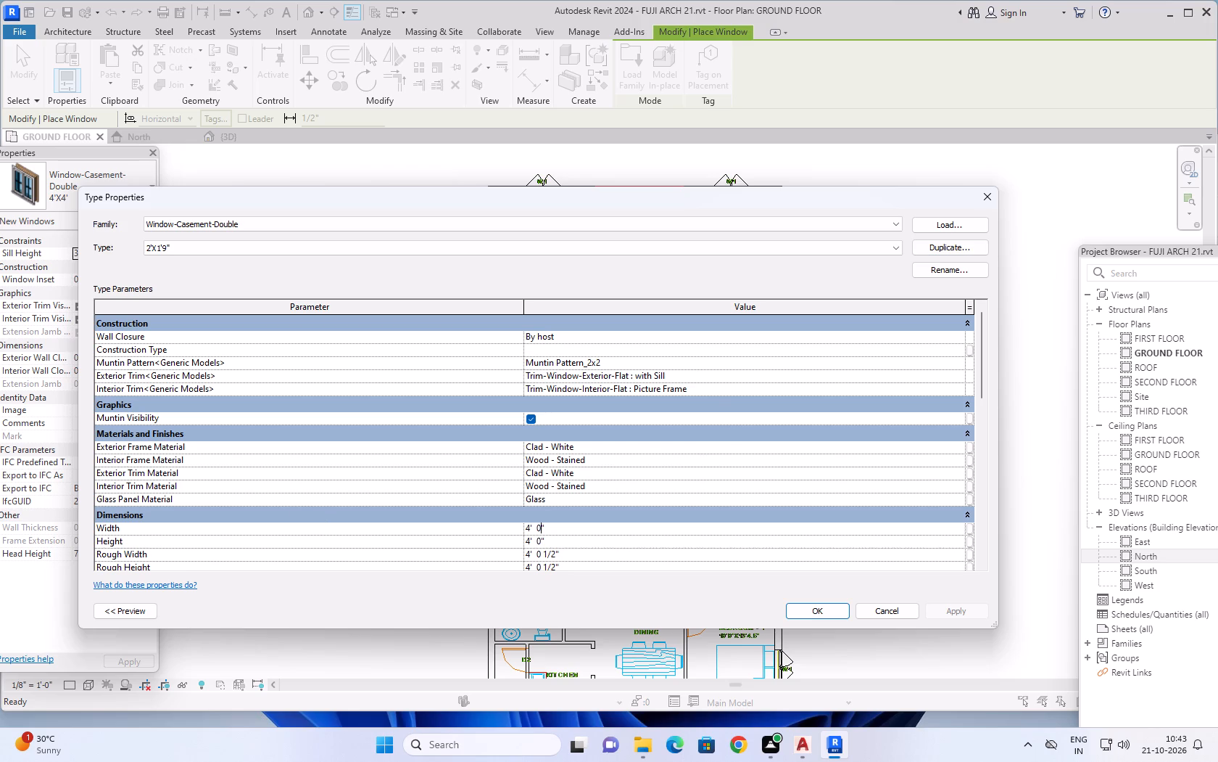
key("BackSpace")
key("BackSpace")
key("BackSpace")
key("BackSpace")
key("BackSpace")
key("BackSpace")
key("BackSpace")
key("BackSpace")
key("BackSpace")
key("BackSpace")
key("BackSpace")
key("BackSpace")
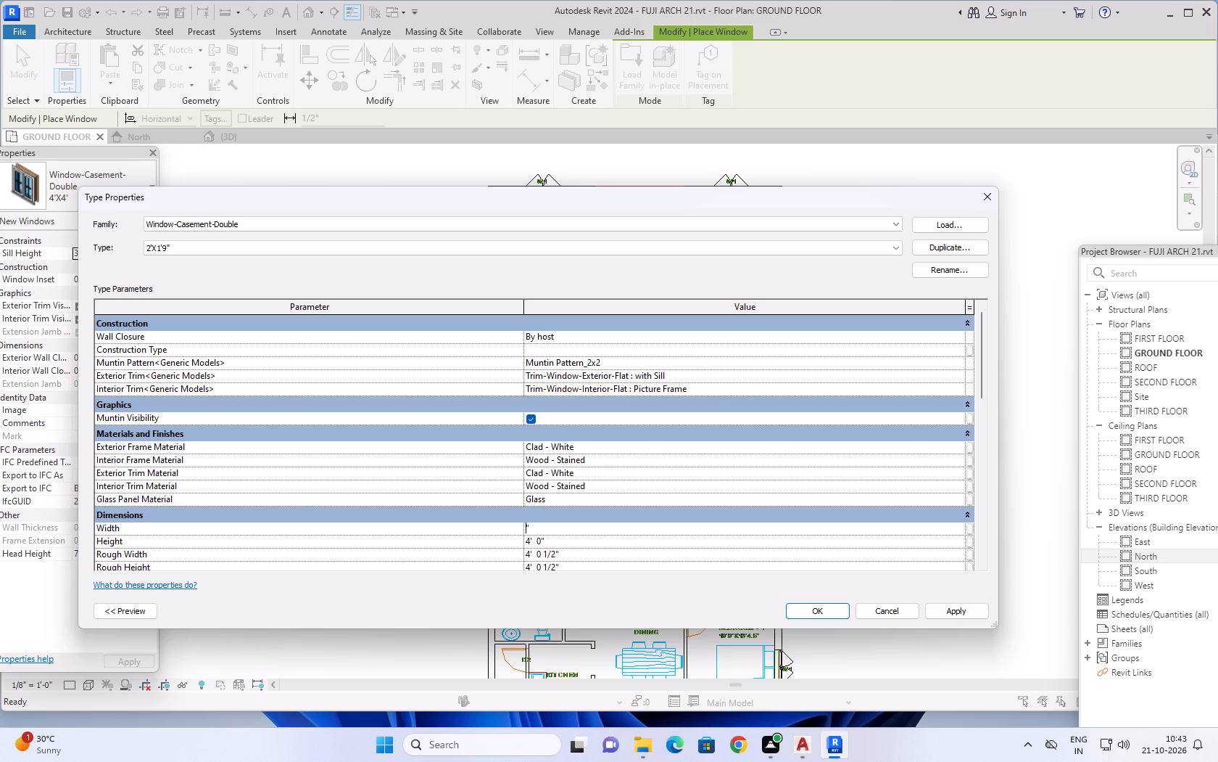
left_click(554, 529)
key("BackSpace")
key("BackSpace")
type("2'")
left_click(567, 544)
type("1'9")
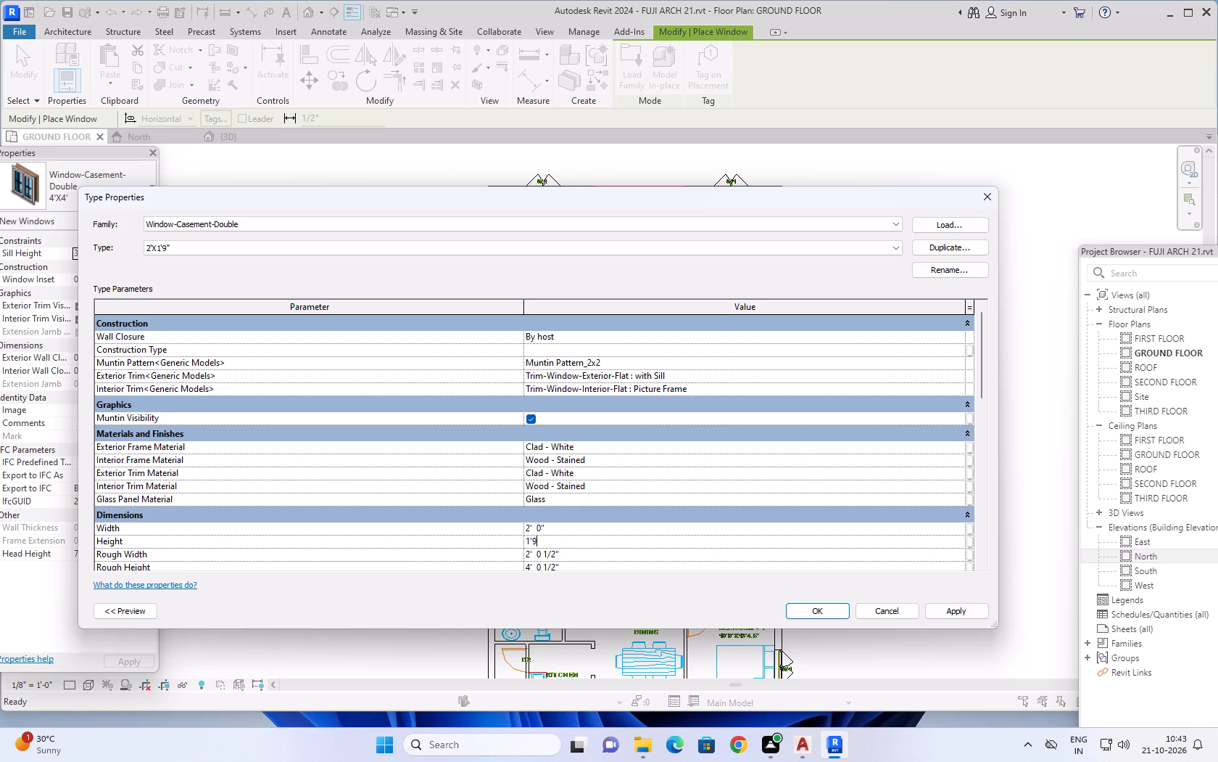
key("shift+quotedbl")
Set the 2'X1'9" window type's default sill height to 7' and apply the type properties.
scroll(694, 438, "down", 4)
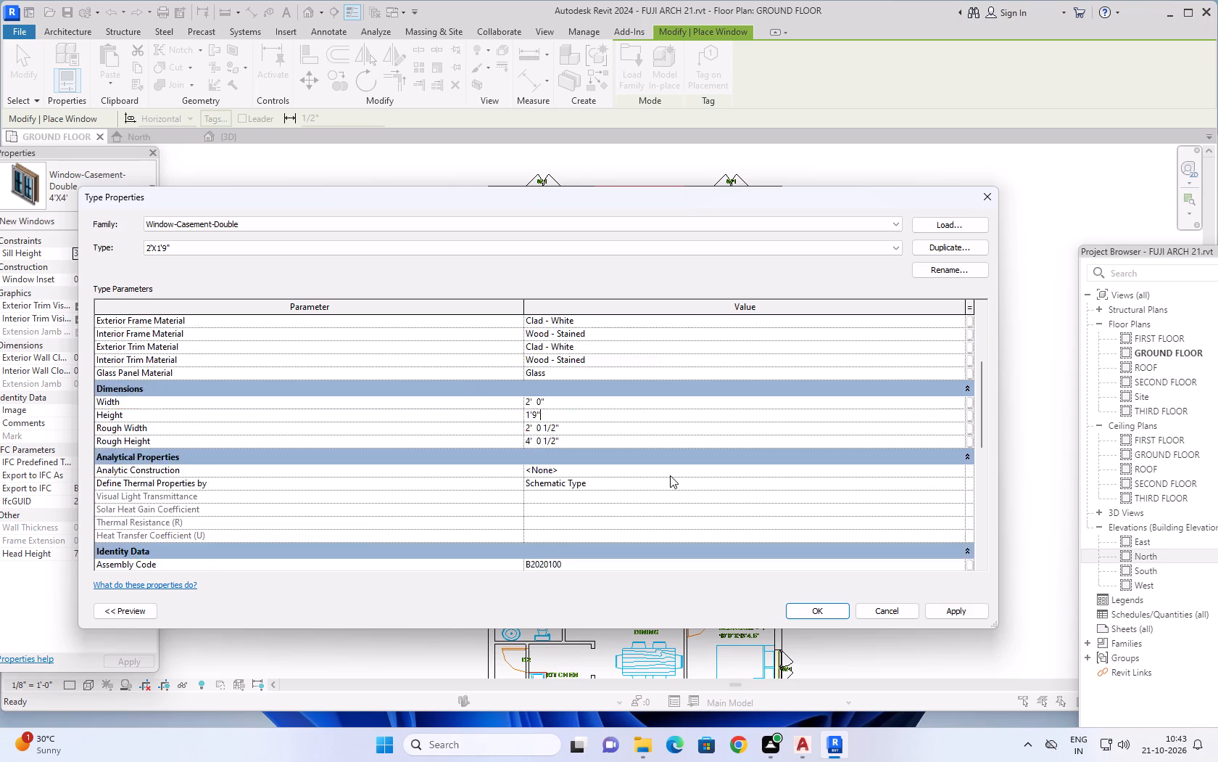
scroll(670, 475, "down", 11)
scroll(591, 487, "down", 5)
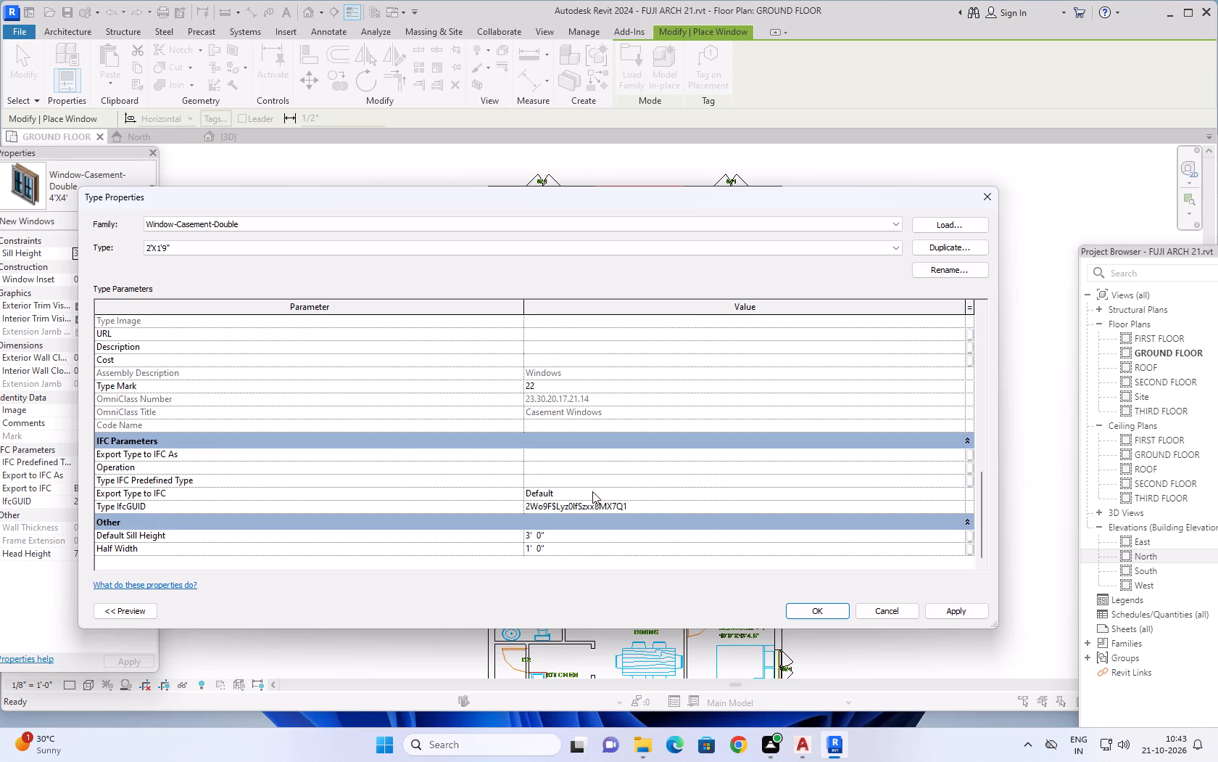
left_click(555, 535)
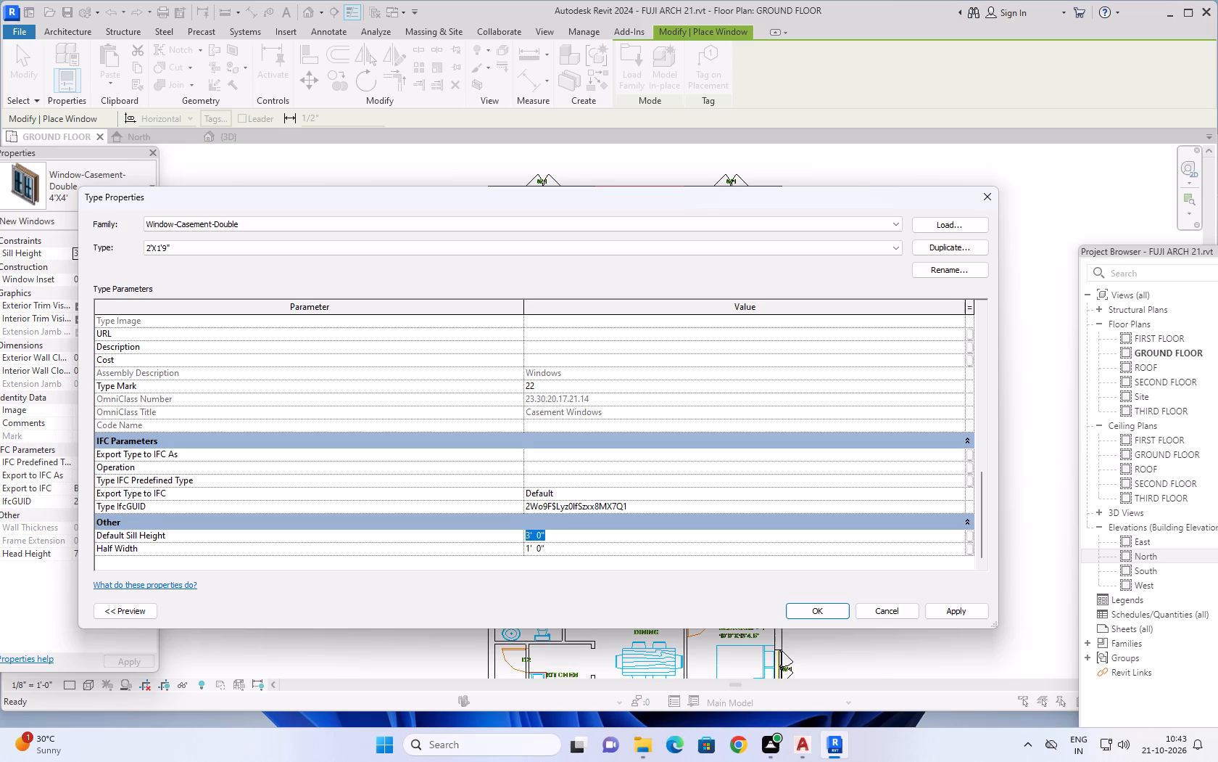
type("7'")
key("Return")
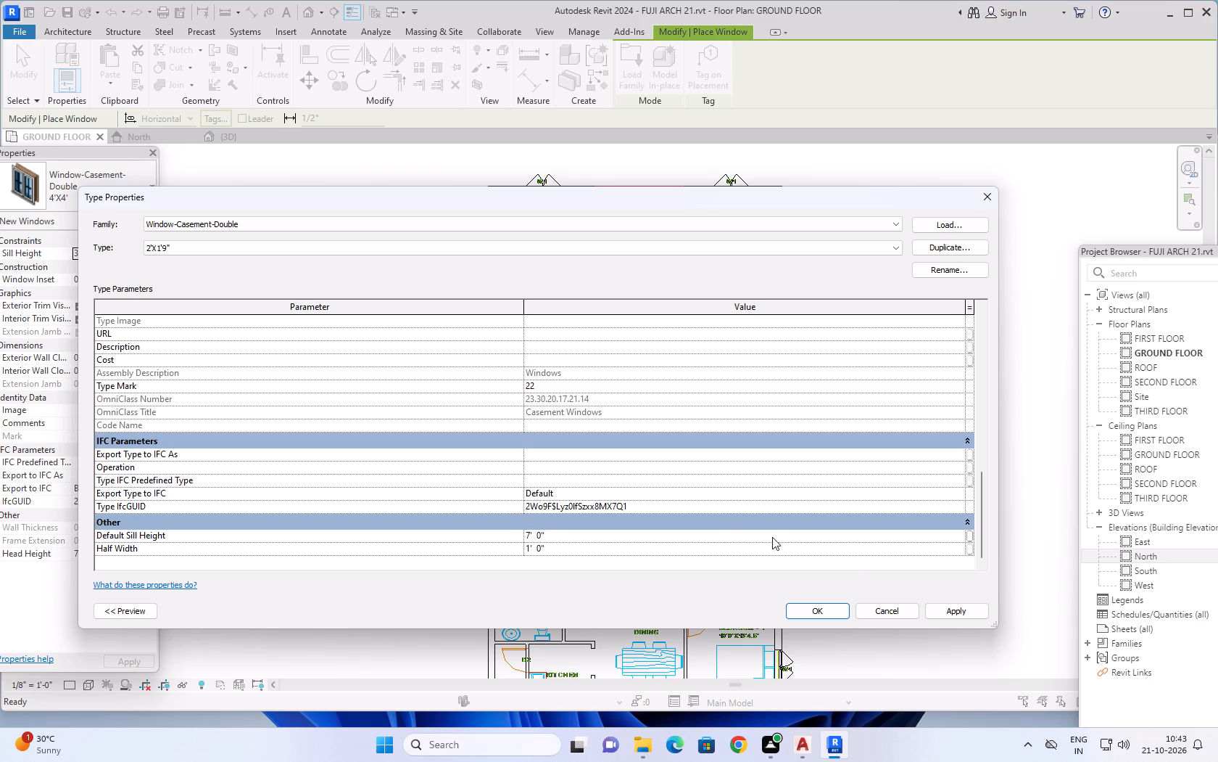
left_click(957, 614)
left_click(839, 608)
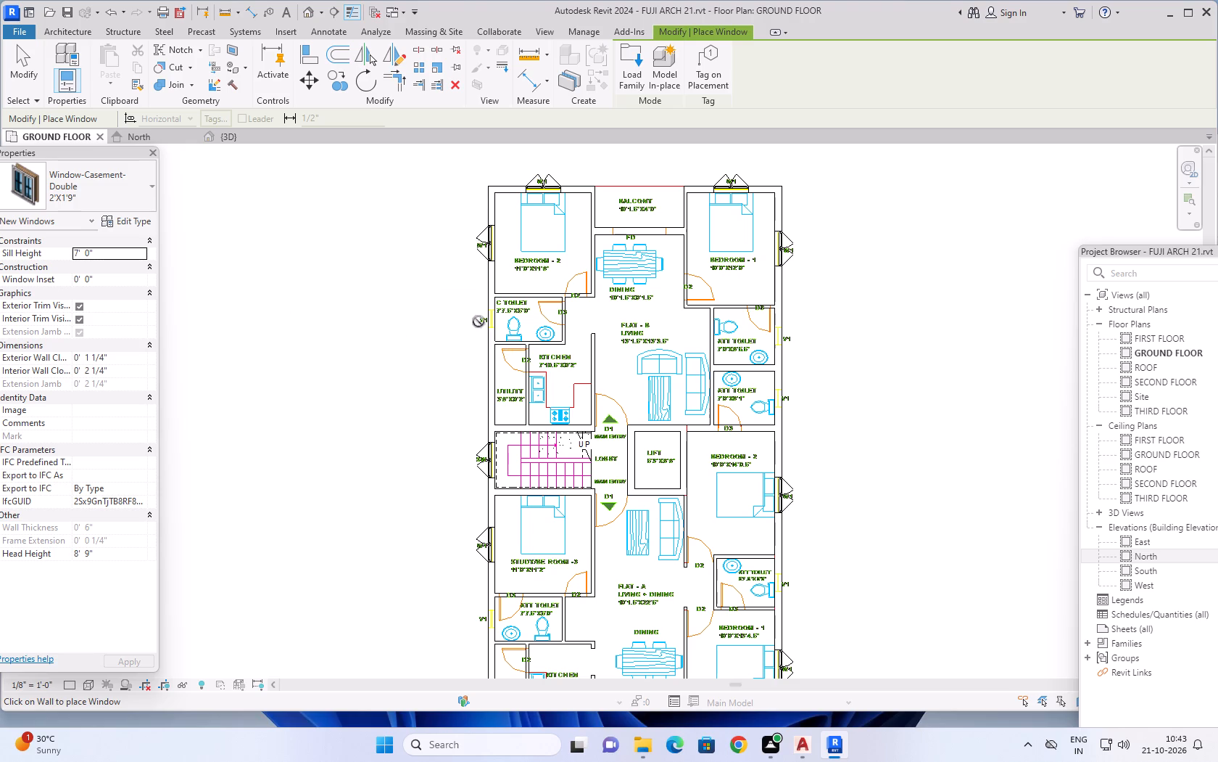
Place a 2'X1'9" window in the outer wall of Flat-B's C Toilet, near its V1 opening.
scroll(476, 317, "up", 14)
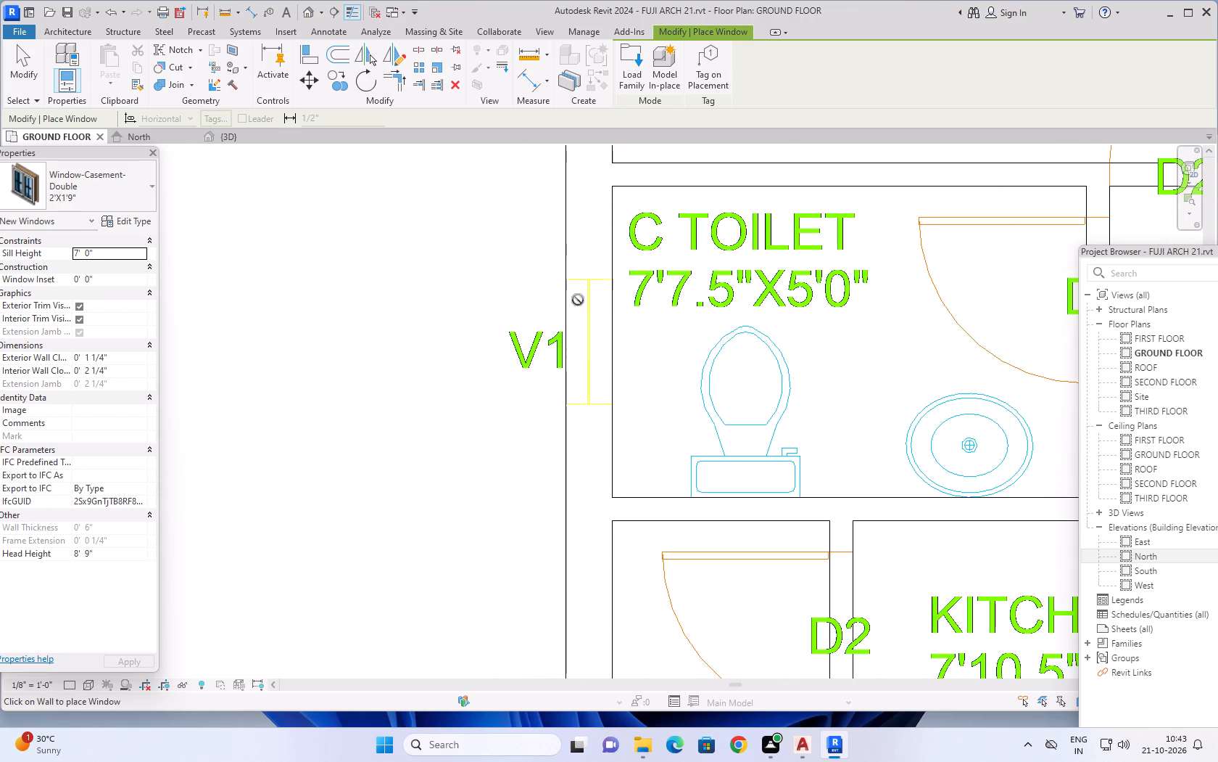
left_click(570, 310)
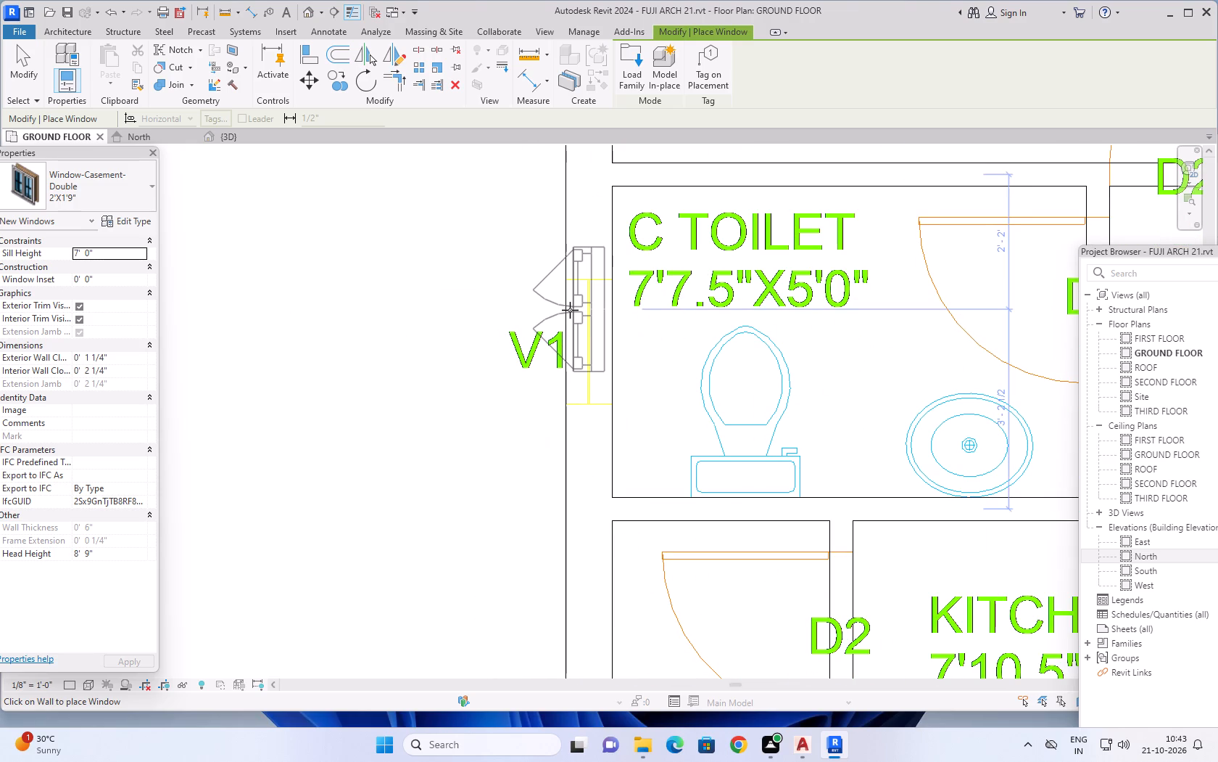
Place a 2'X1'9" window near the V1 opening of Flat-A's 7'7.5"X5'0" attached toilet beside the study room.
scroll(435, 373, "down", 11)
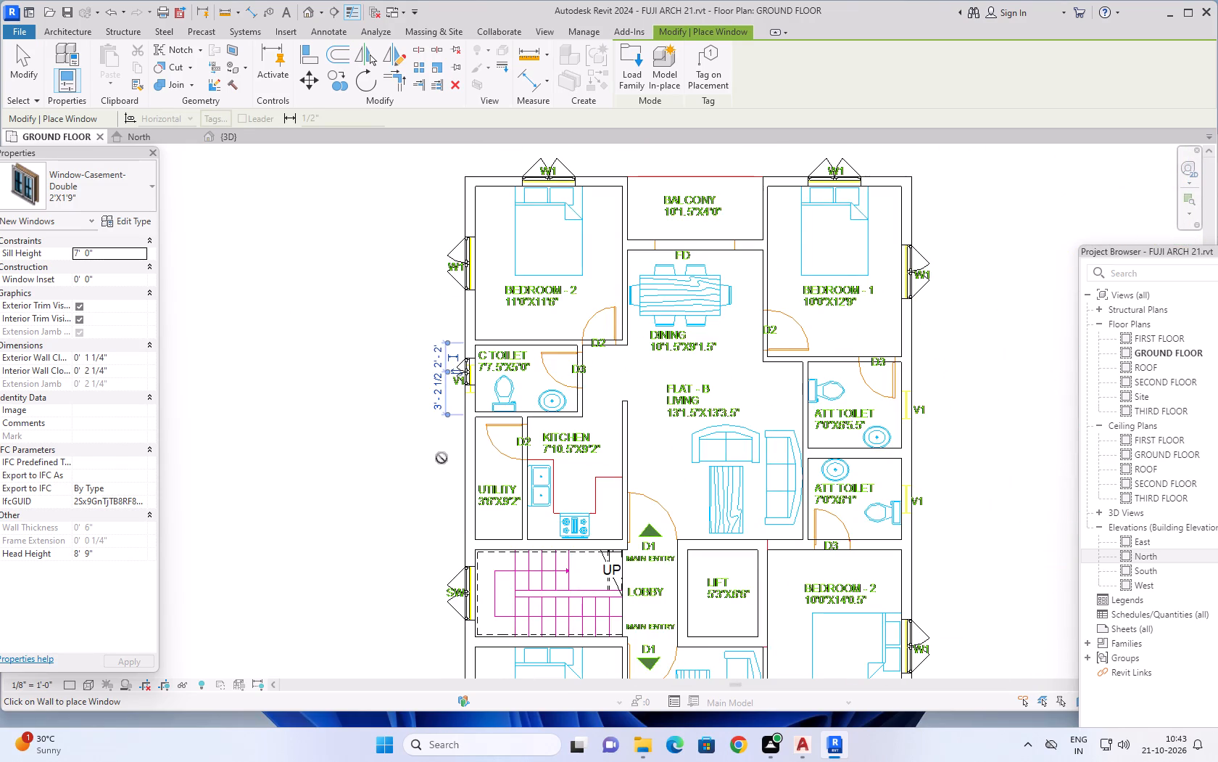
scroll(442, 461, "down", 2)
middle_click_drag(442, 467, 436, 240)
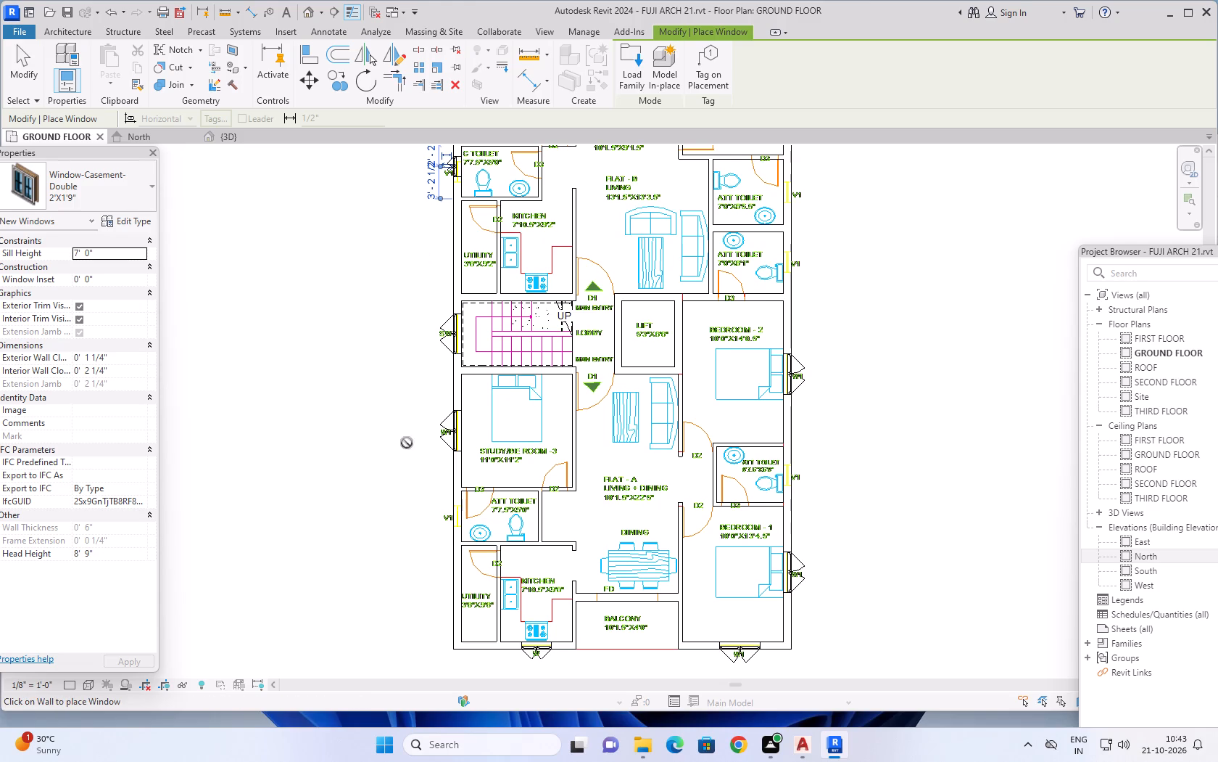
scroll(439, 509, "up", 12)
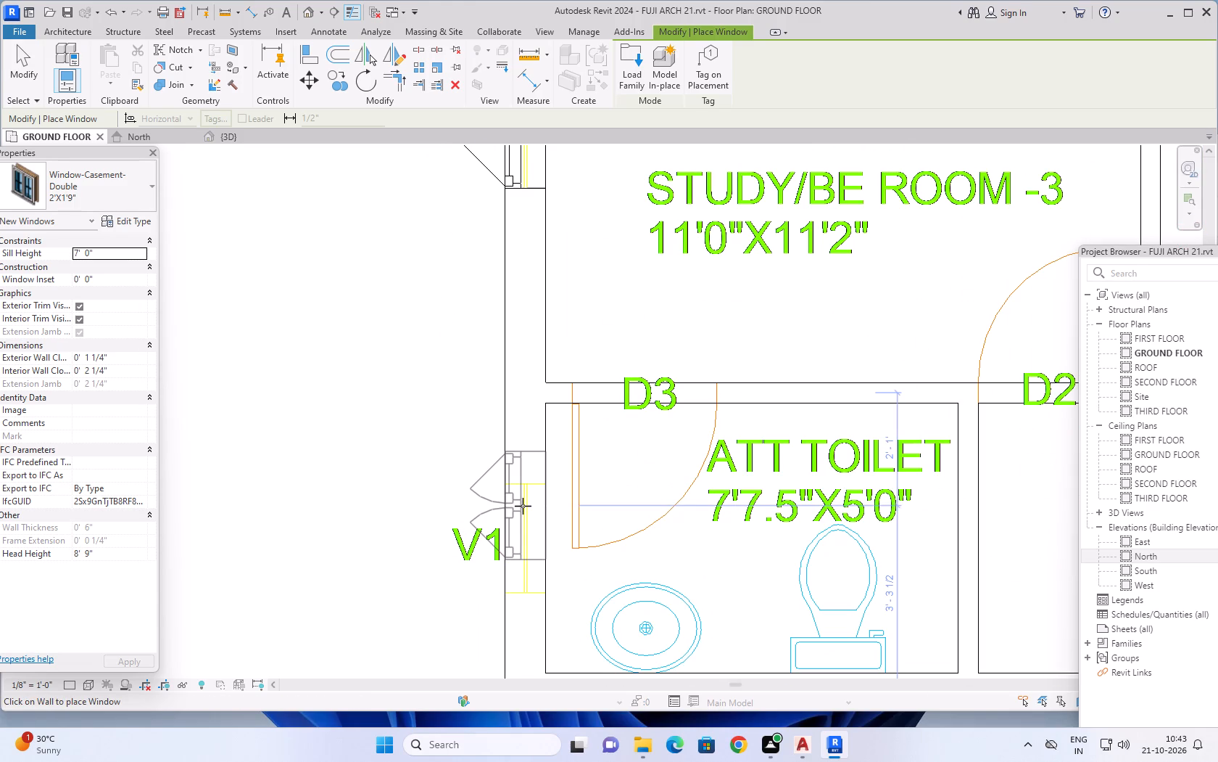
left_click(523, 508)
Place a 2'X1'9" window near the V1 opening of Flat-A's 6'7.5"X5'6" attached toilet between the two bedrooms.
scroll(349, 481, "down", 9)
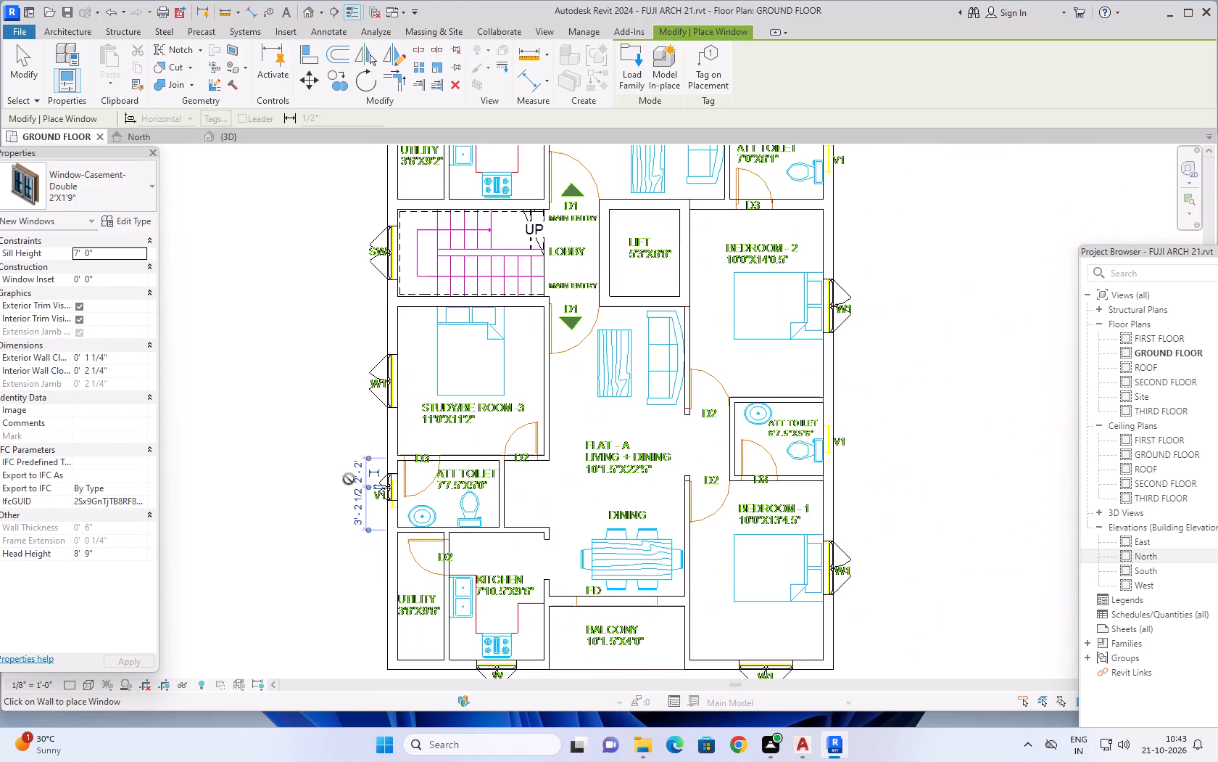
scroll(349, 479, "down", 5)
middle_click_drag(342, 509, 277, 510)
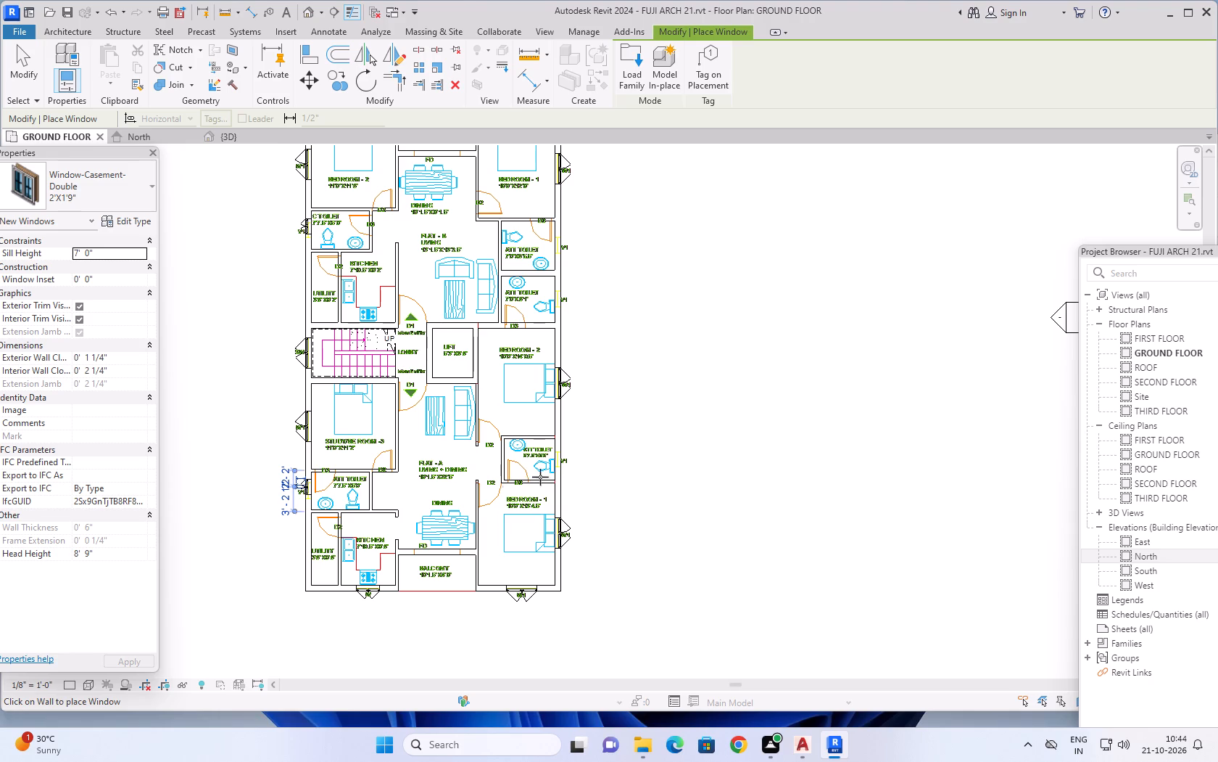
scroll(557, 466, "up", 14)
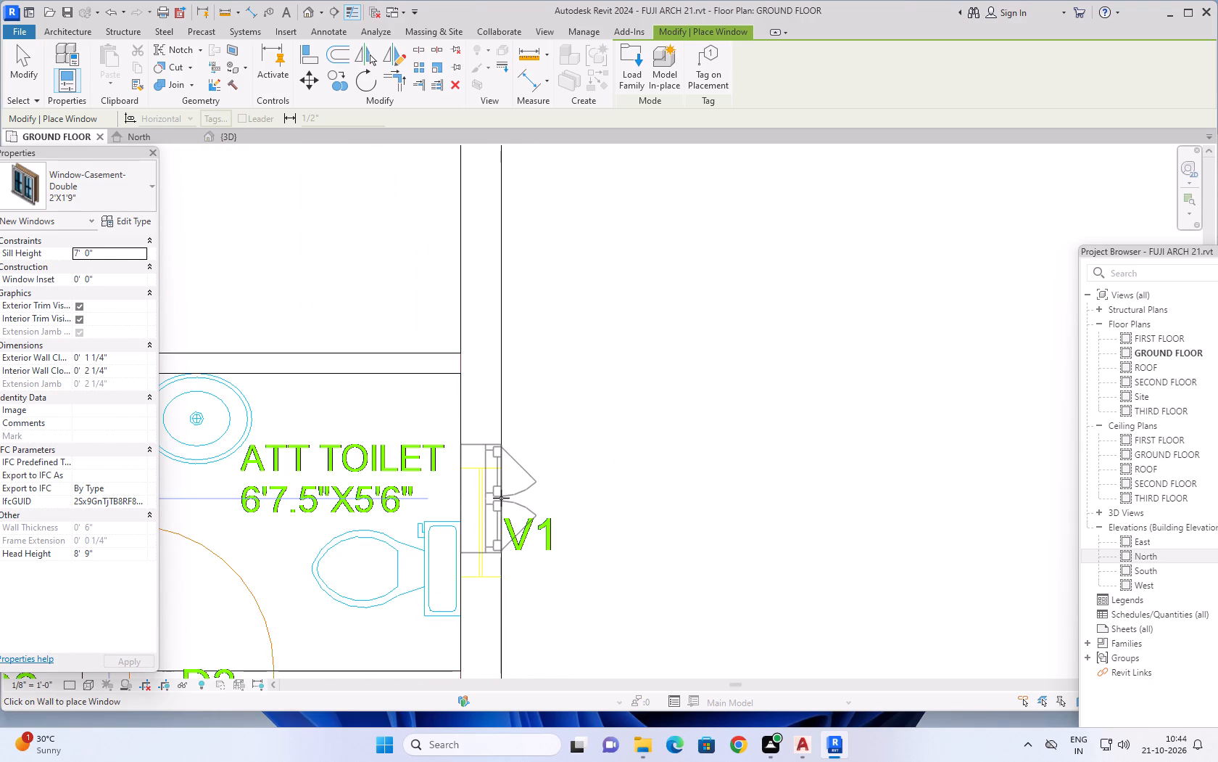
left_click(501, 498)
Place a 2'X1'9" window near the V1 opening of Flat-B's 7'0"X6'1" attached toilet.
scroll(589, 405, "down", 12)
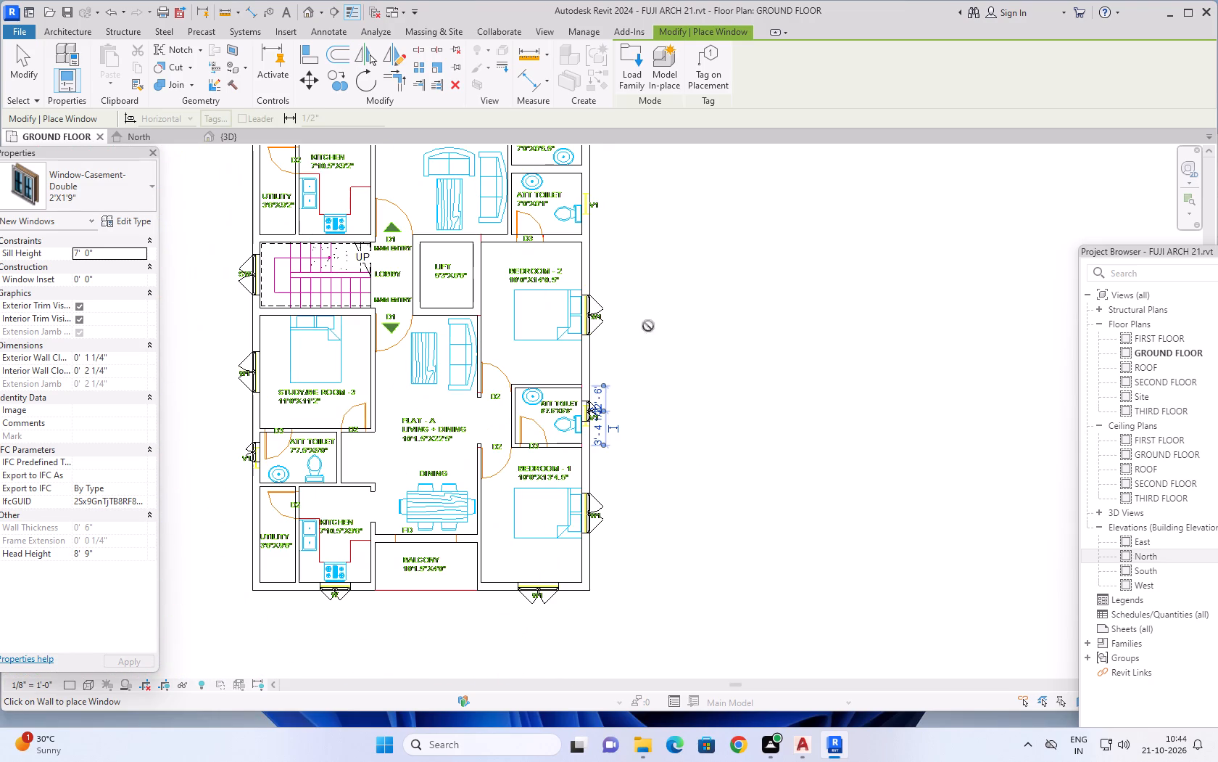
scroll(665, 275, "down", 2)
middle_click_drag(663, 270, 614, 480)
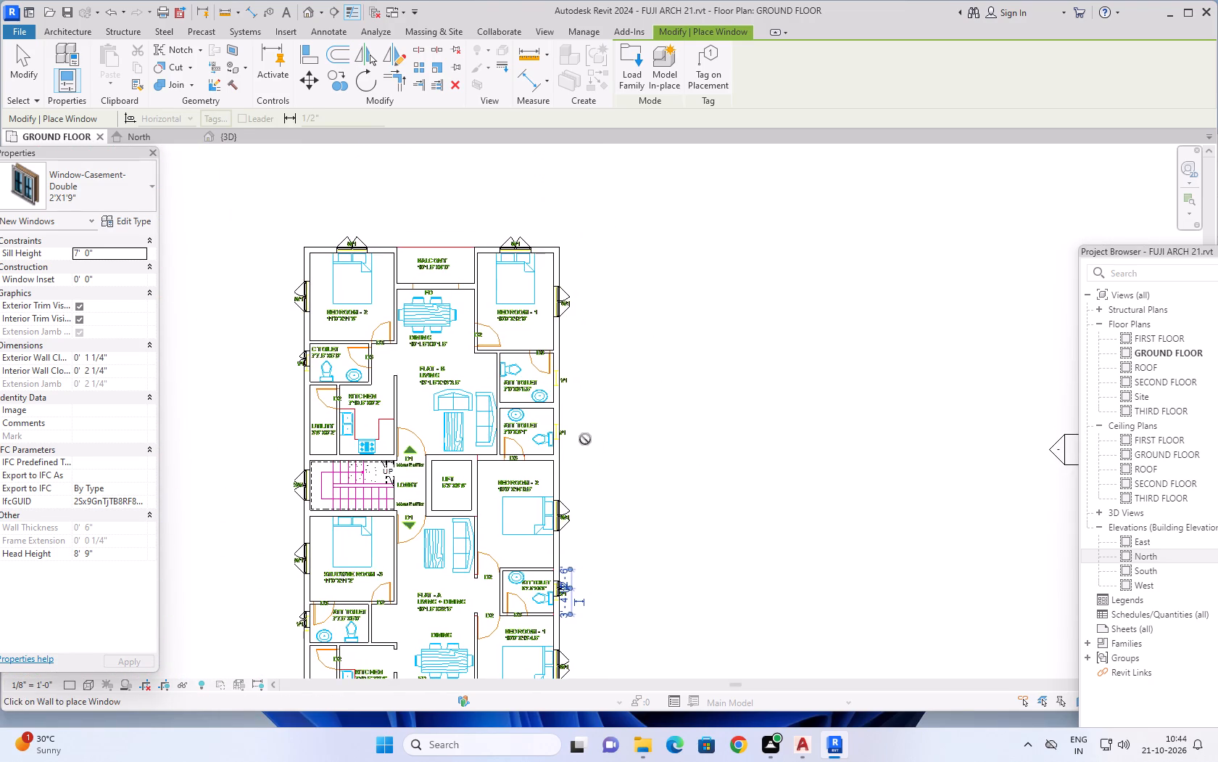
scroll(585, 439, "up", 12)
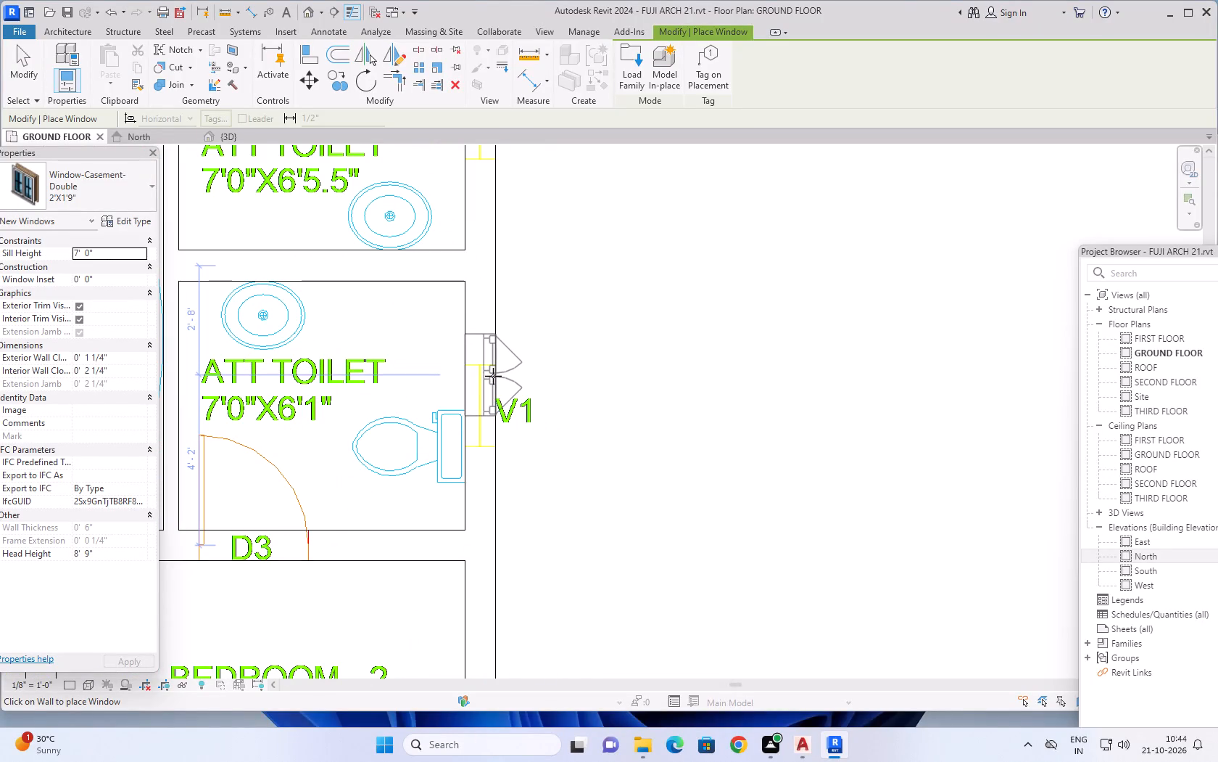
left_click(493, 376)
Place a 2'X1'9" window near the V1 opening of Flat-B's 7'0"X6'5.5" attached toilet and finish window placement.
scroll(589, 329, "down", 5)
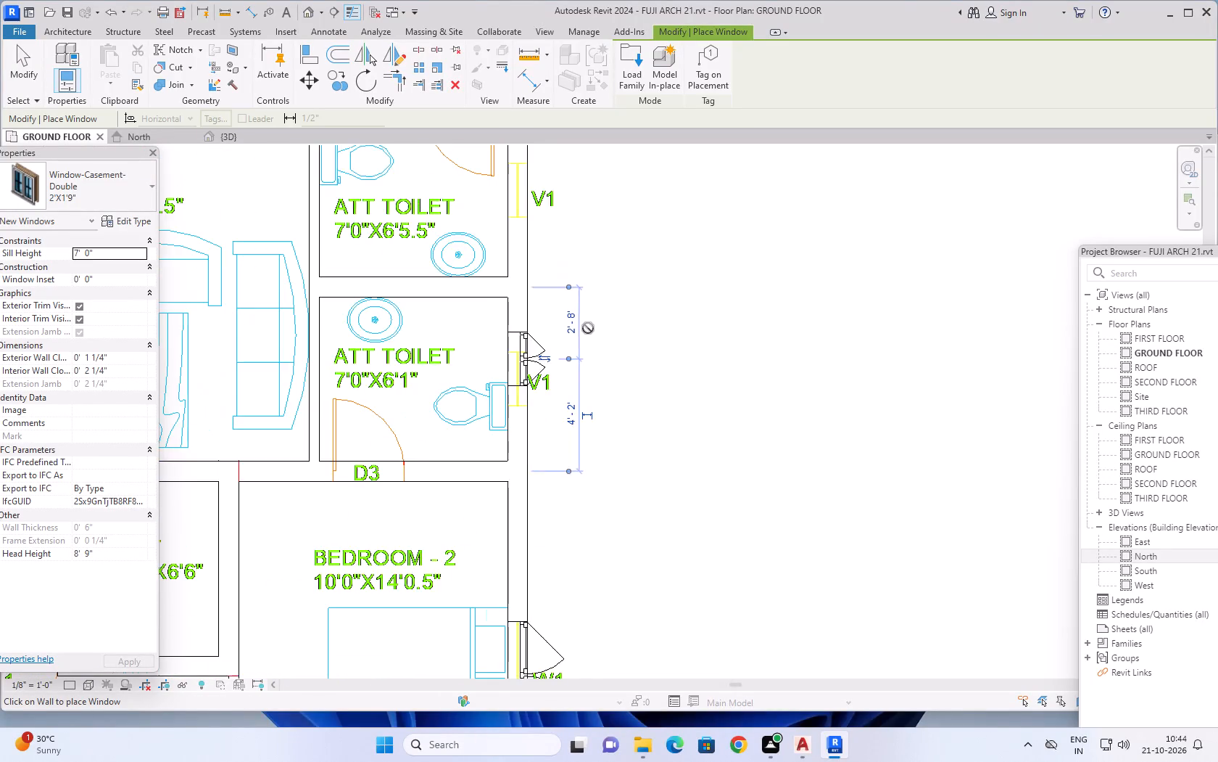
scroll(588, 328, "down", 2)
middle_click_drag(601, 284, 584, 493)
scroll(536, 453, "up", 5)
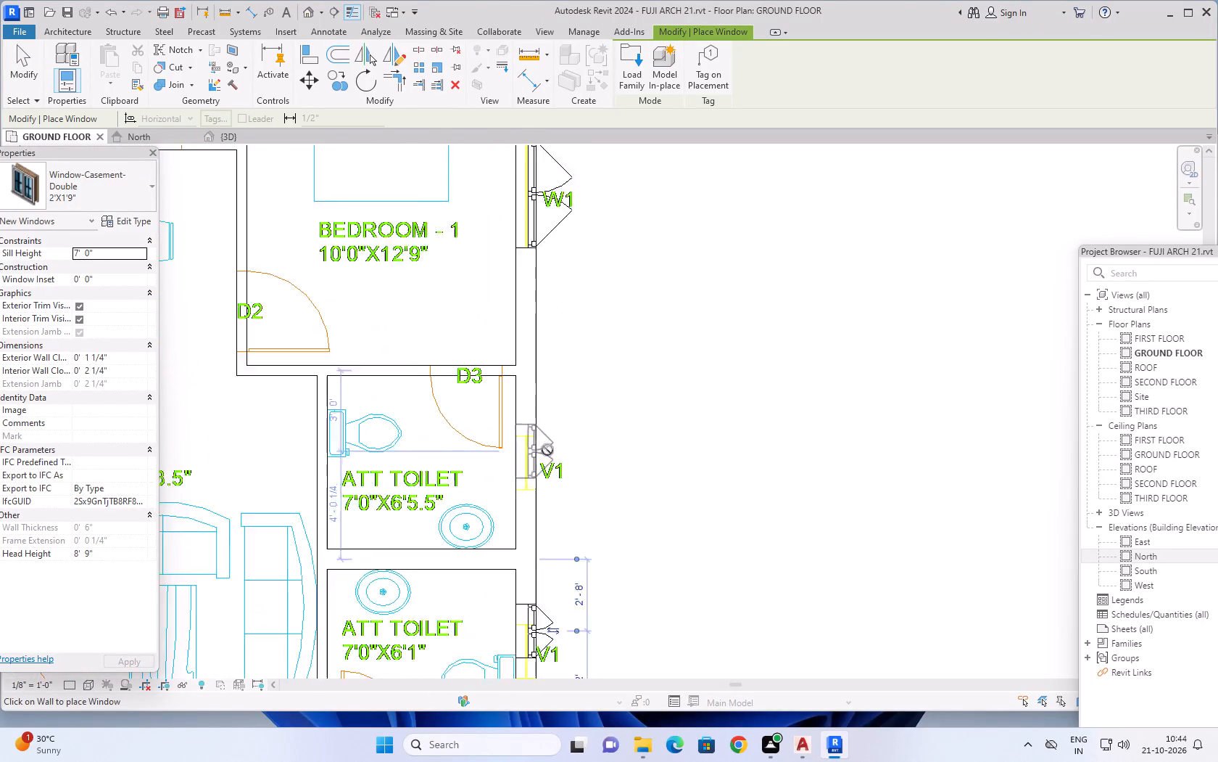
scroll(547, 450, "up", 5)
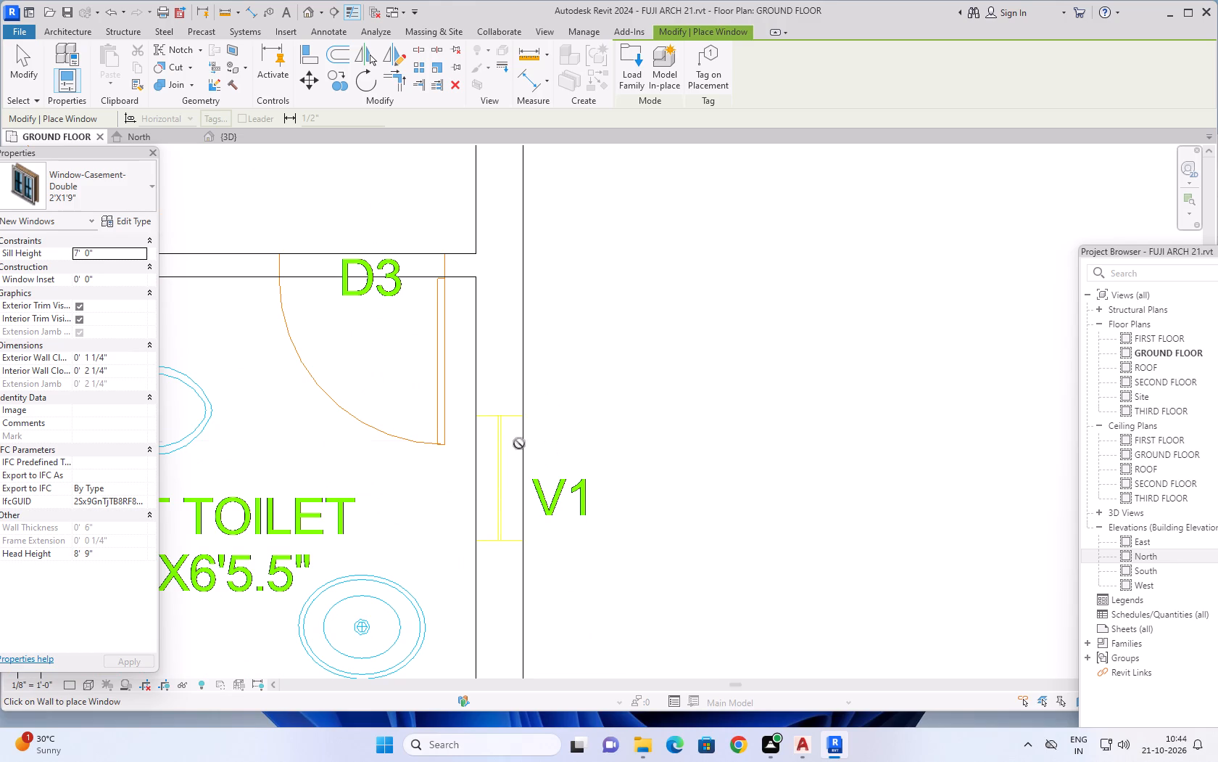
left_click(521, 442)
scroll(596, 414, "down", 4)
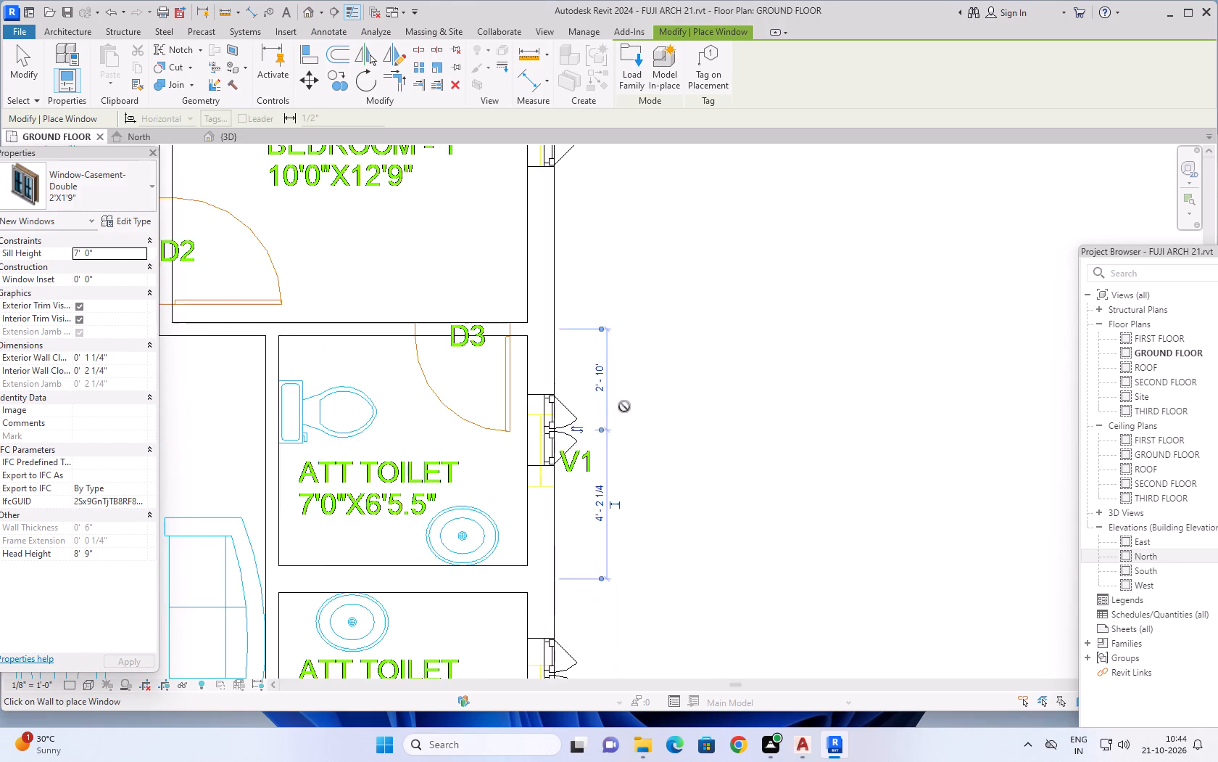
scroll(630, 406, "down", 12)
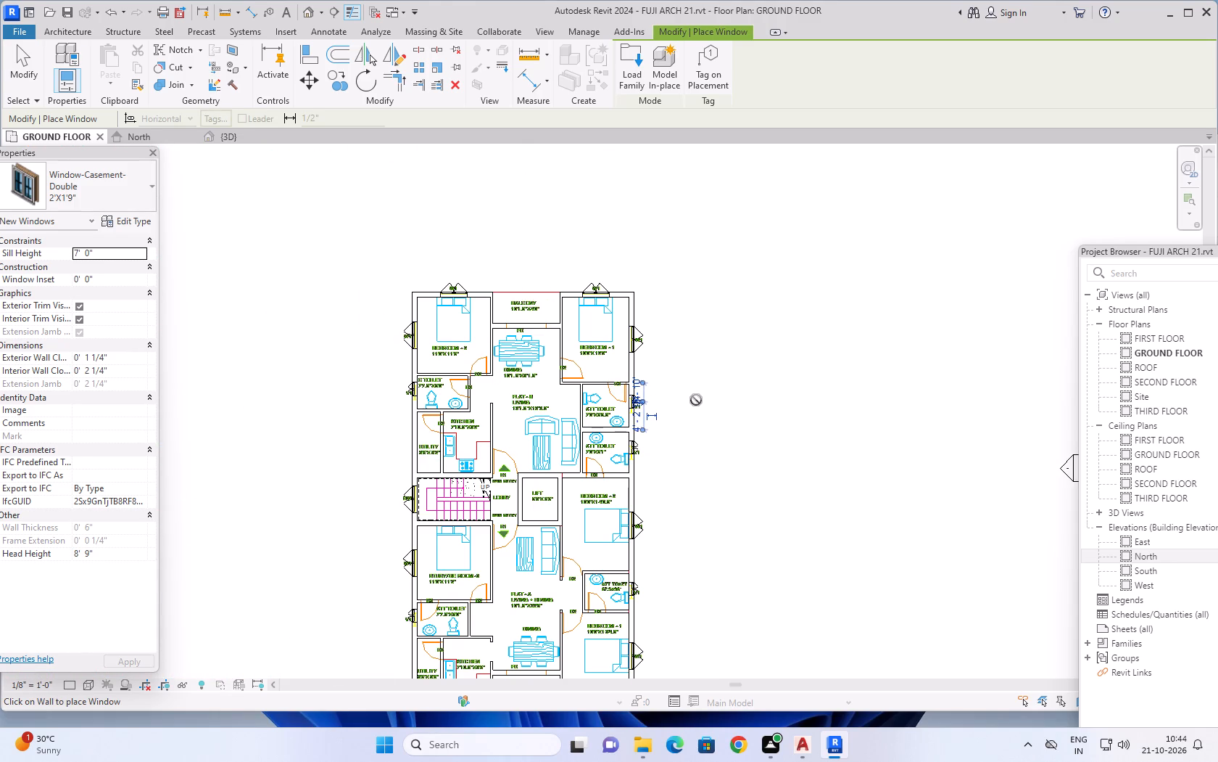
key("Escape")
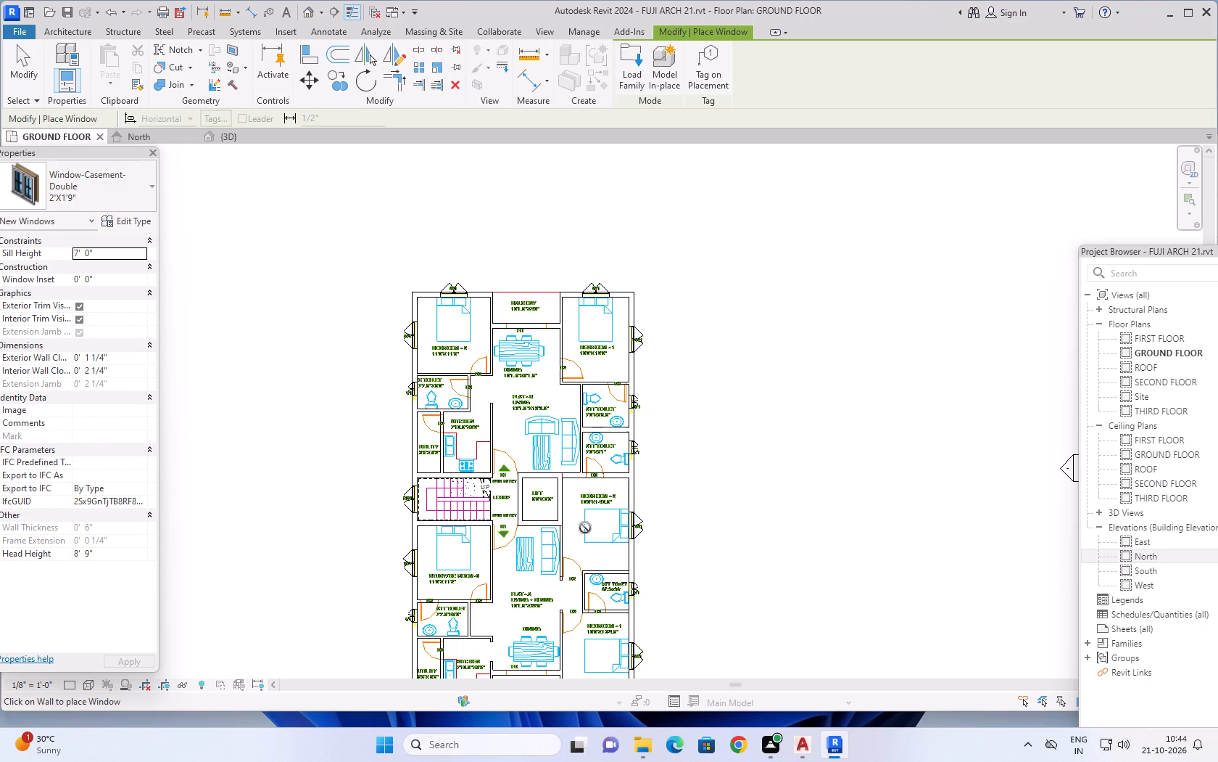
key("Escape")
Align the ventilator of Flat-B's 7'0"X6'5.5" attached toilet with the Flat-A-side edge of its V1 opening in the DWG.
scroll(665, 353, "up", 5)
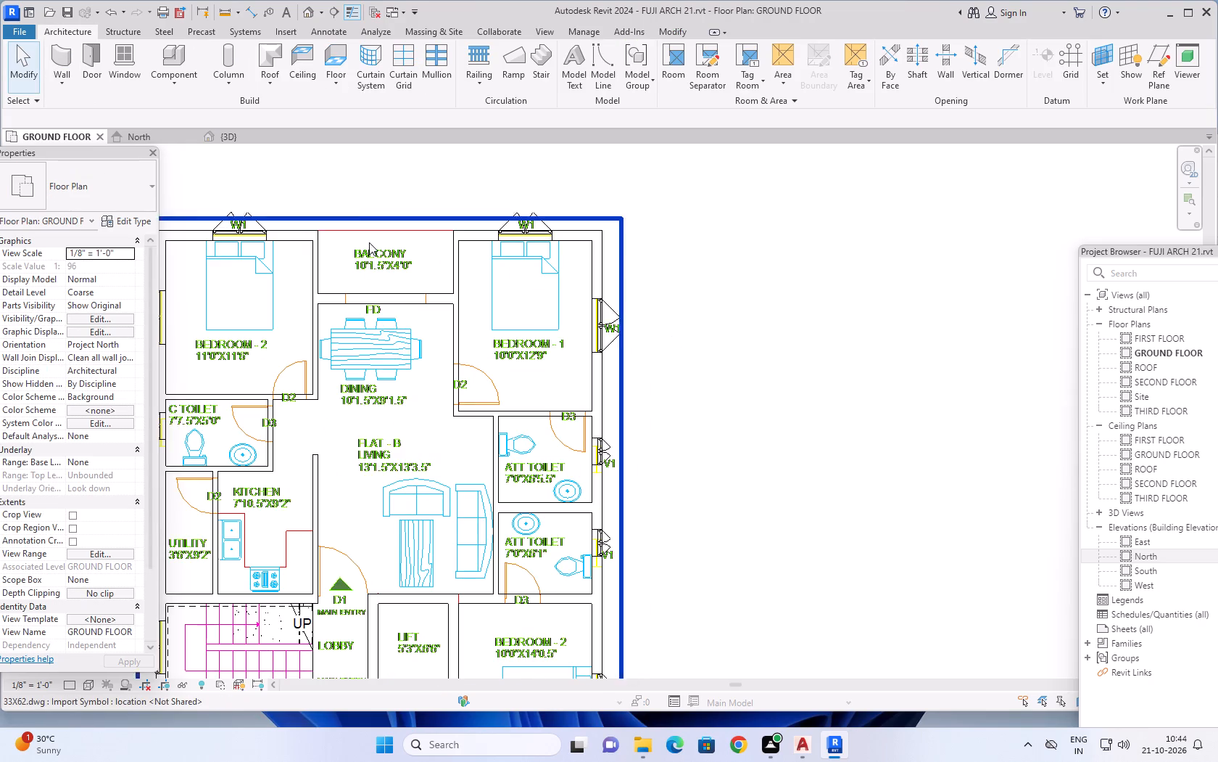
scroll(376, 241, "up", 1)
key("Escape")
left_click(674, 30)
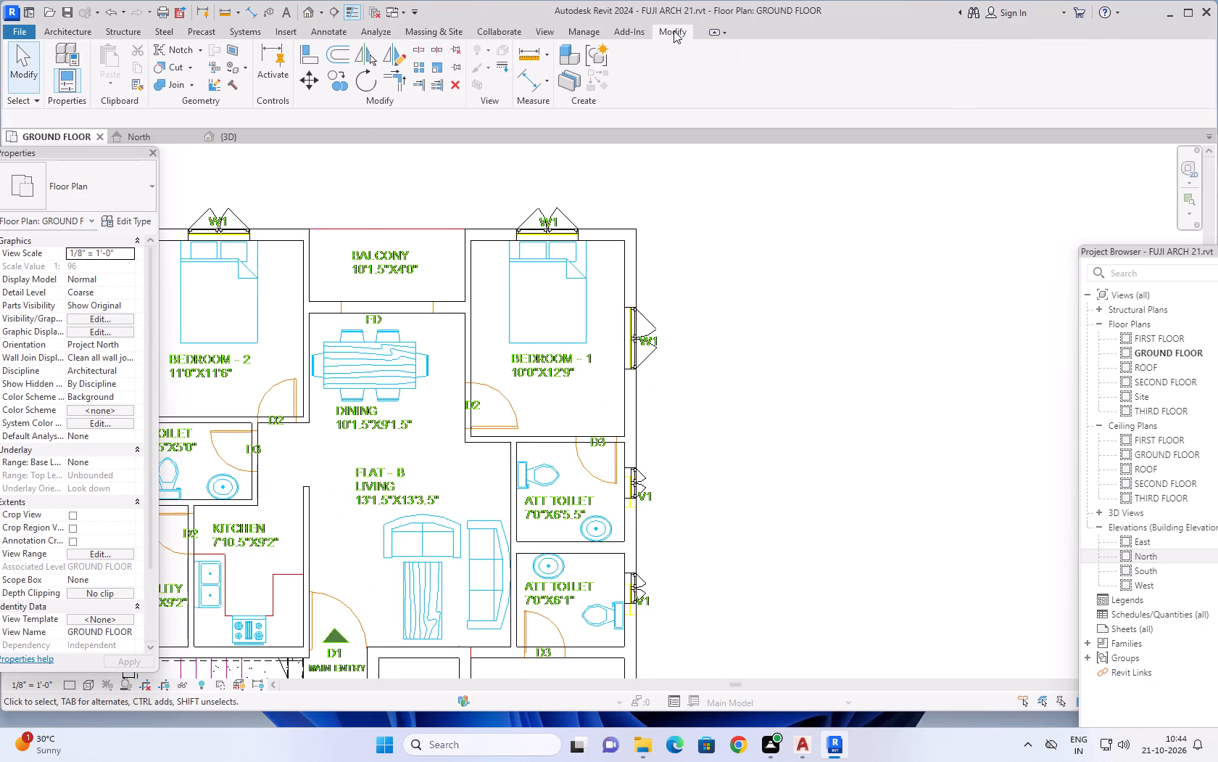
left_click(311, 51)
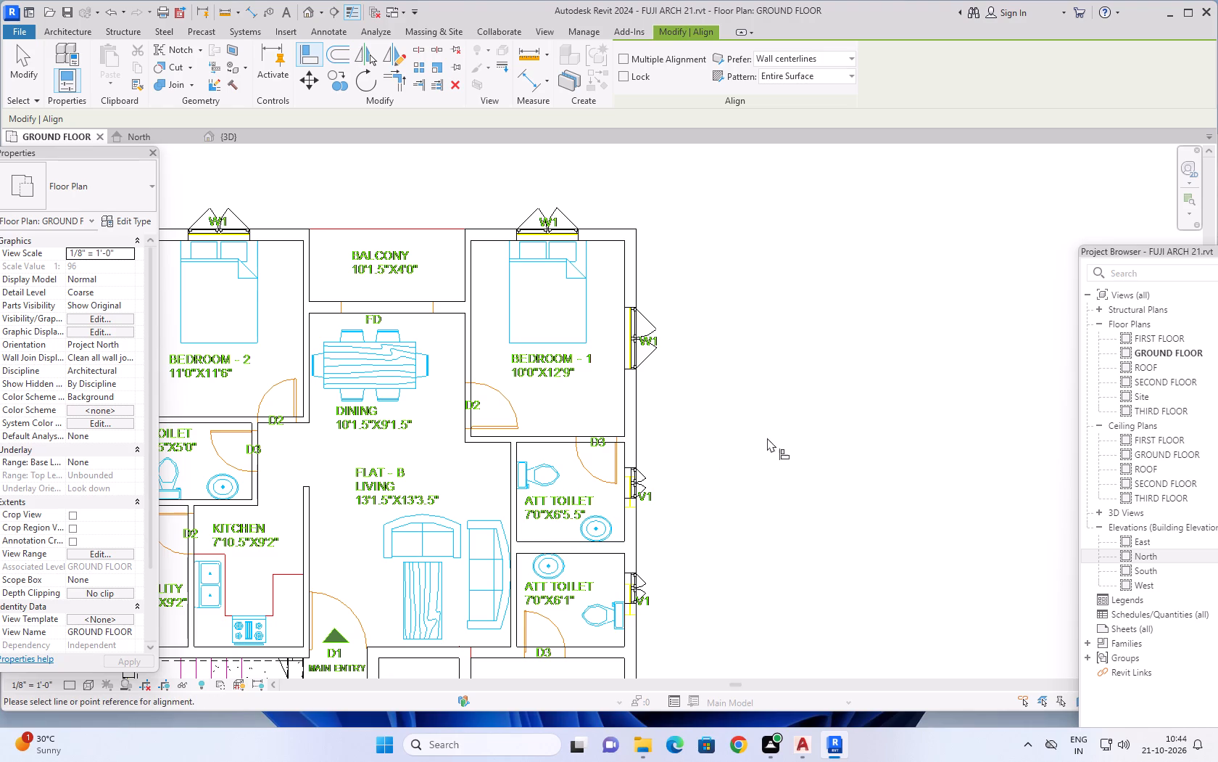
scroll(608, 530, "up", 13)
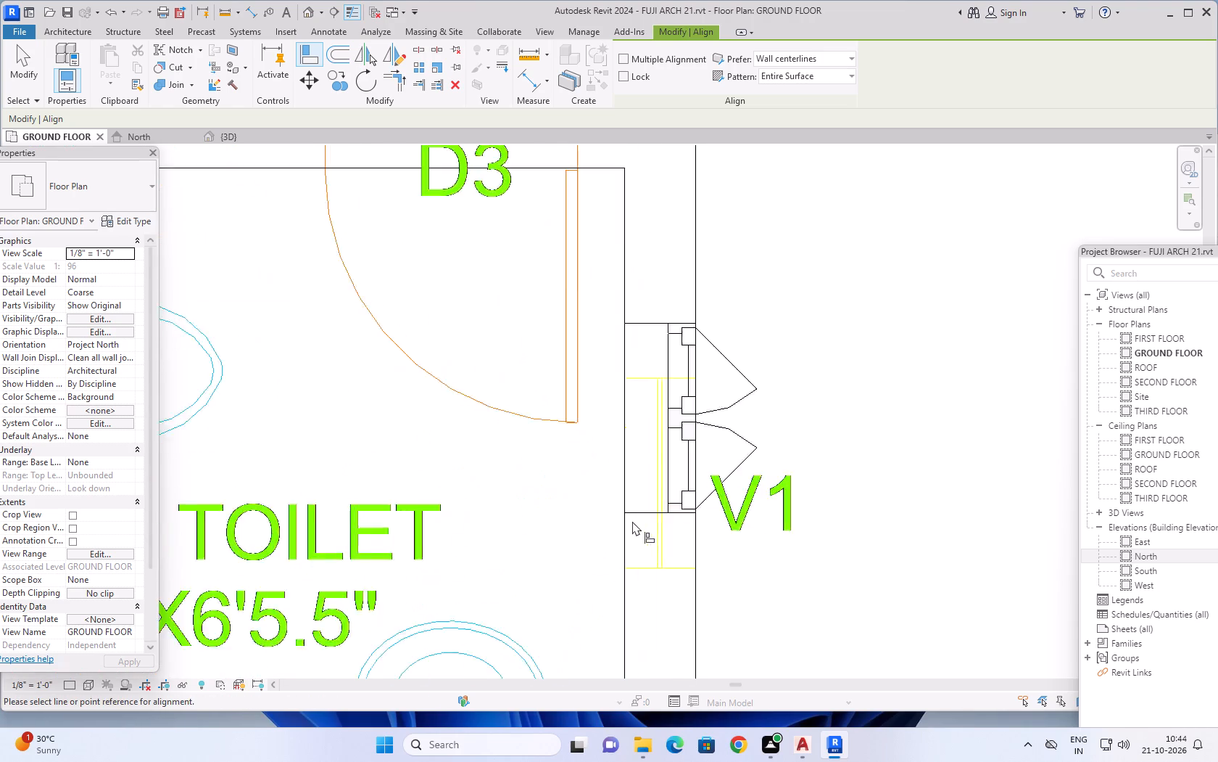
scroll(632, 521, "up", 2)
left_click(652, 583)
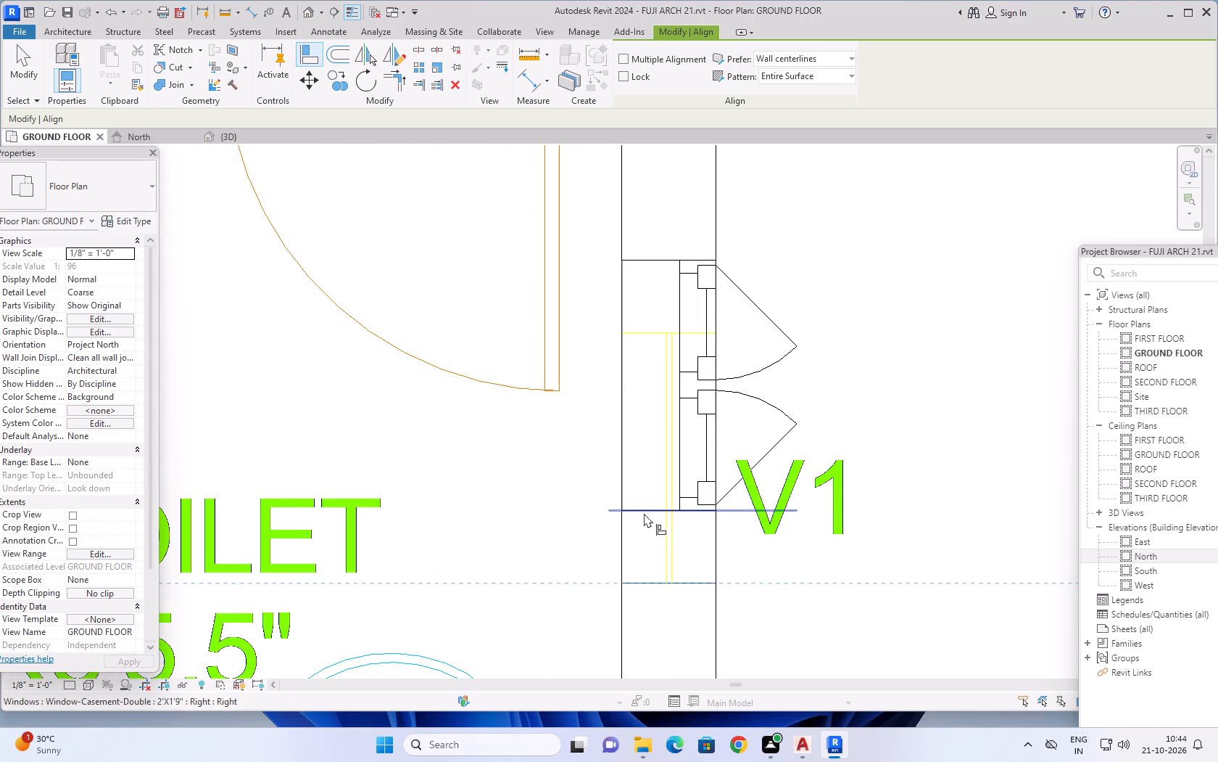
left_click(644, 513)
Align the ventilator of Flat-B's 7'0"X6'1" attached toilet with the Flat-A-side edge of its V1 opening in the DWG.
scroll(1027, 508, "down", 4)
scroll(932, 477, "down", 8)
middle_click_drag(945, 513, 900, 388)
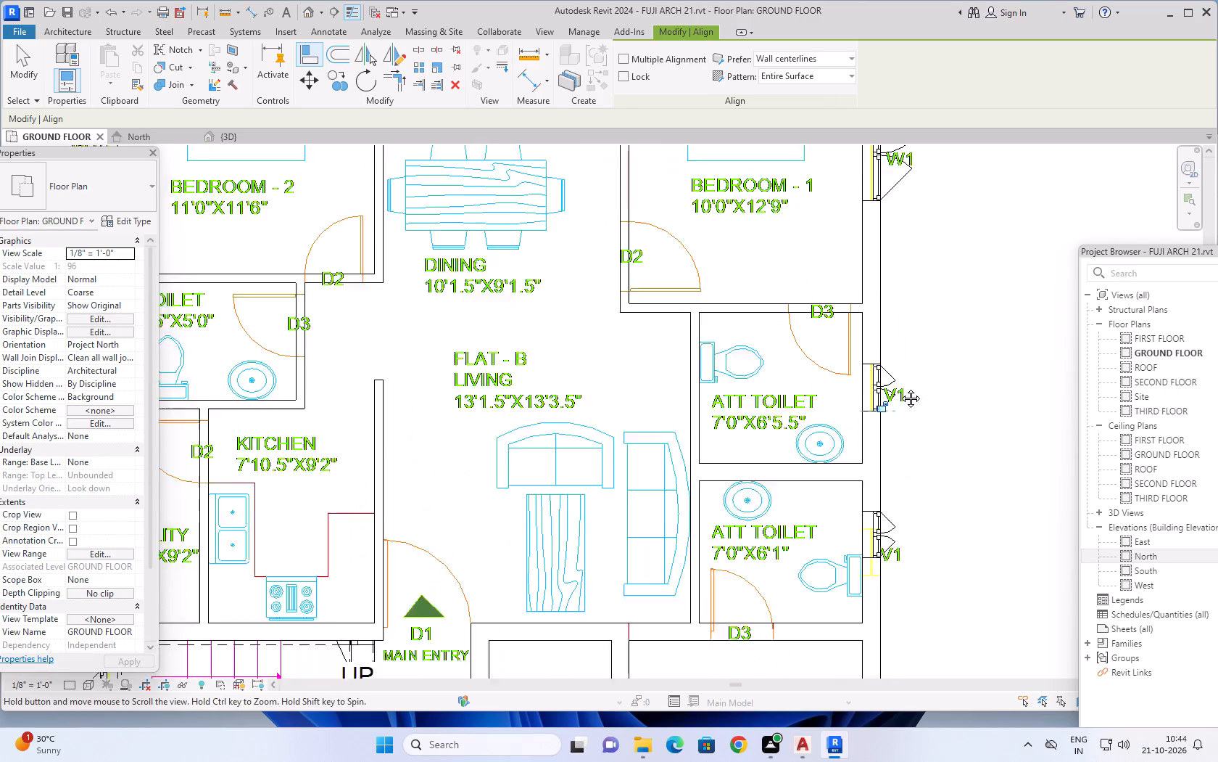
middle_click_drag(900, 388, 887, 354)
scroll(844, 506, "up", 10)
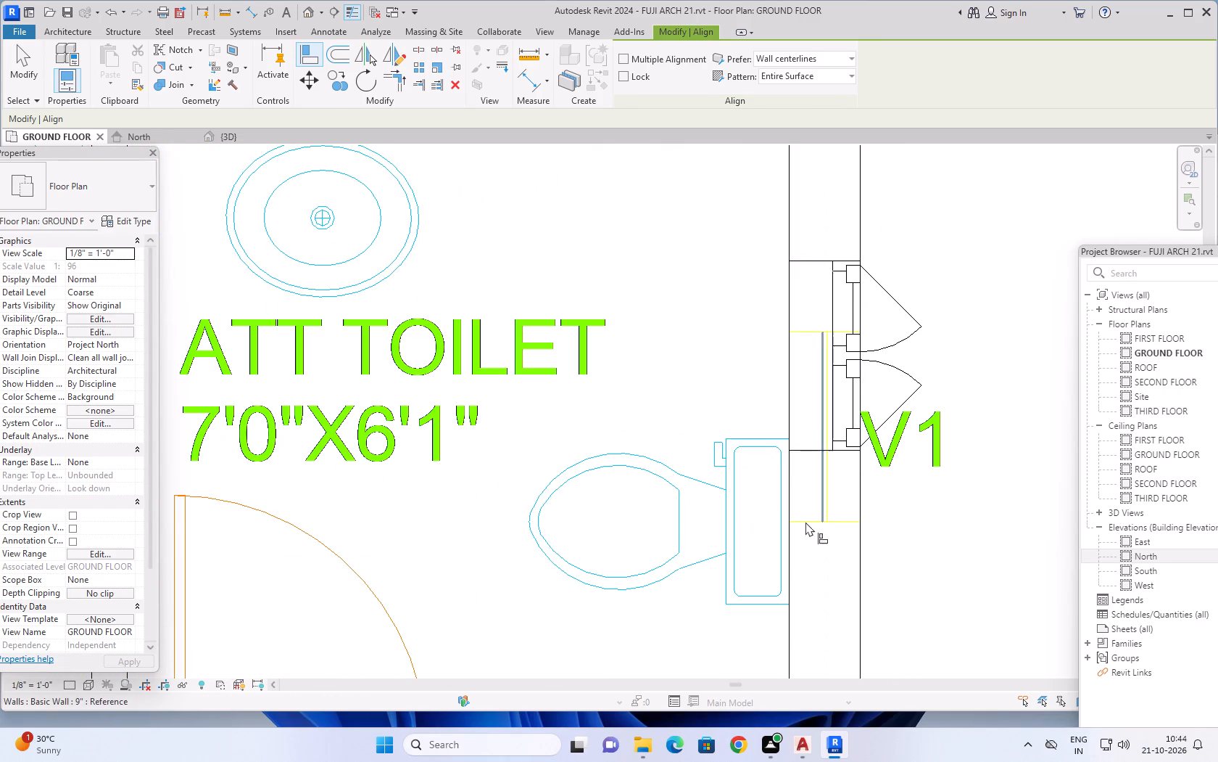
left_click(795, 523)
left_click(805, 454)
Align the ventilator of Flat-A's 6'7.5"X5'6" attached toilet with the Bedroom-1-side edge of its V1 opening in the DWG.
scroll(925, 468, "down", 13)
middle_click_drag(953, 553, 797, 383)
scroll(768, 519, "up", 6)
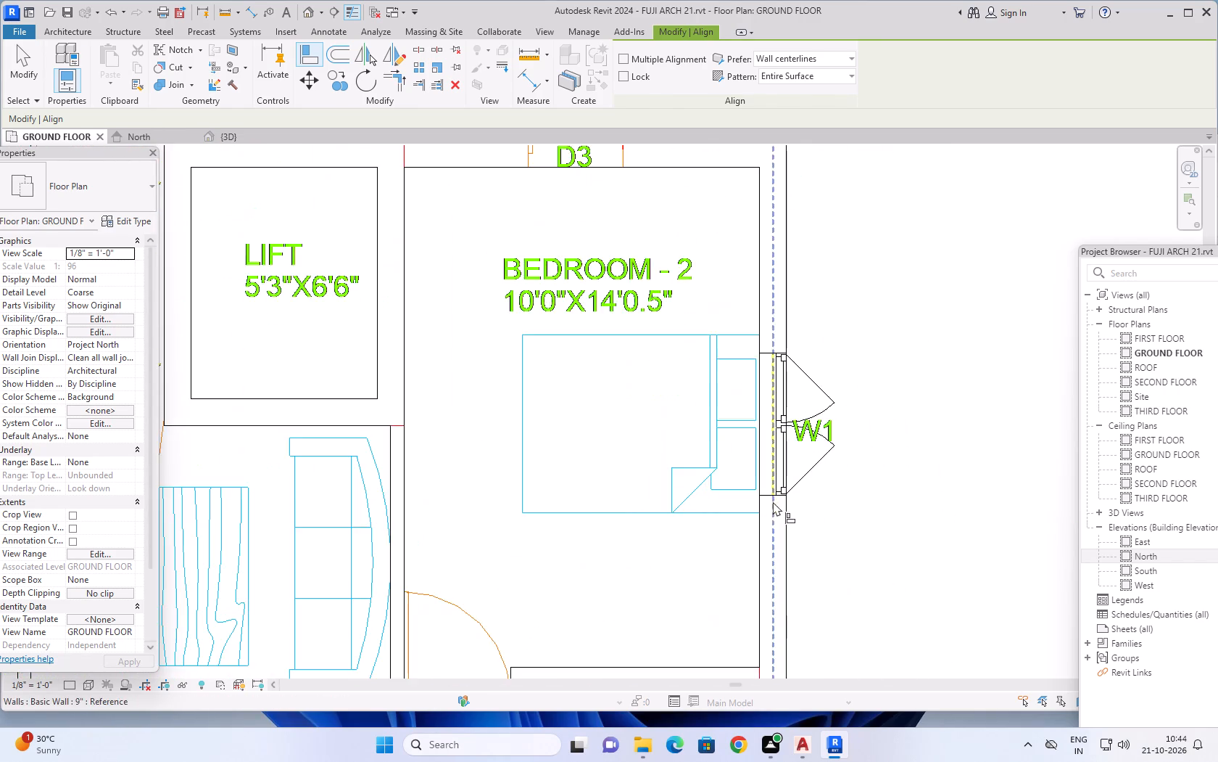
scroll(779, 501, "up", 5)
scroll(900, 462, "down", 12)
middle_click_drag(895, 522, 781, 373)
scroll(750, 465, "up", 5)
scroll(806, 448, "up", 9)
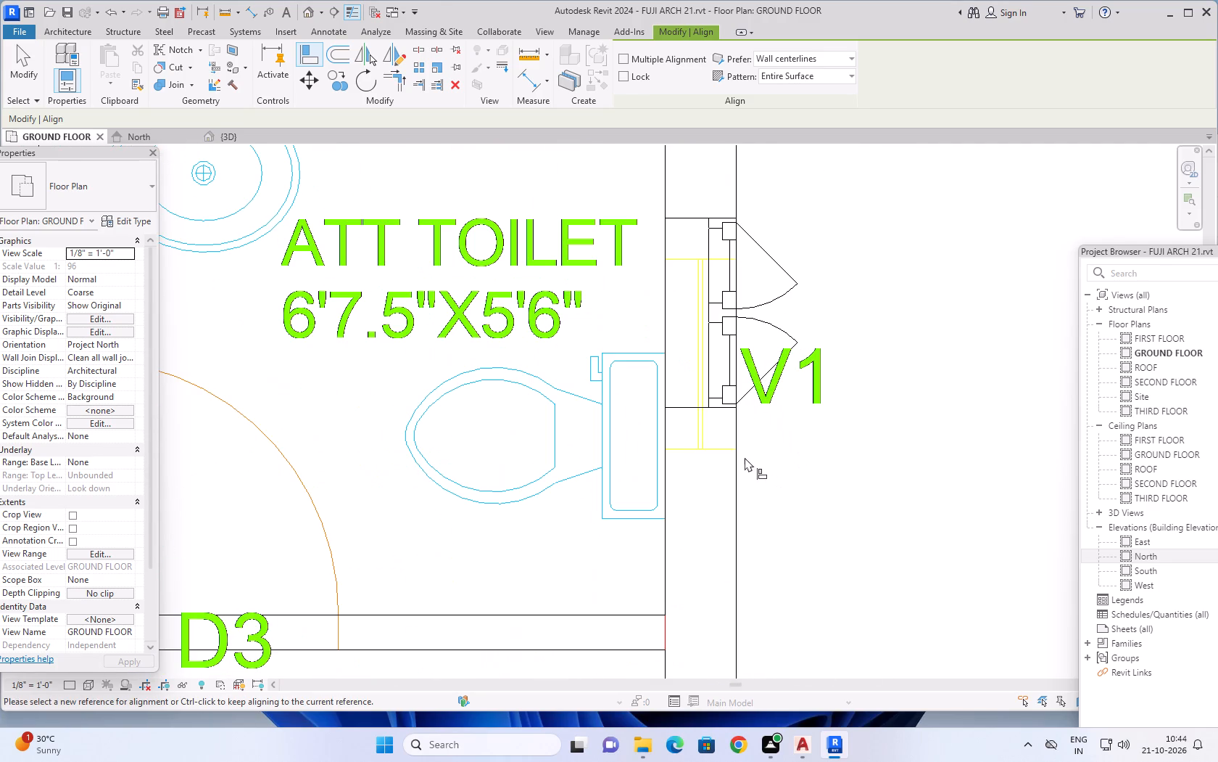
left_click(678, 450)
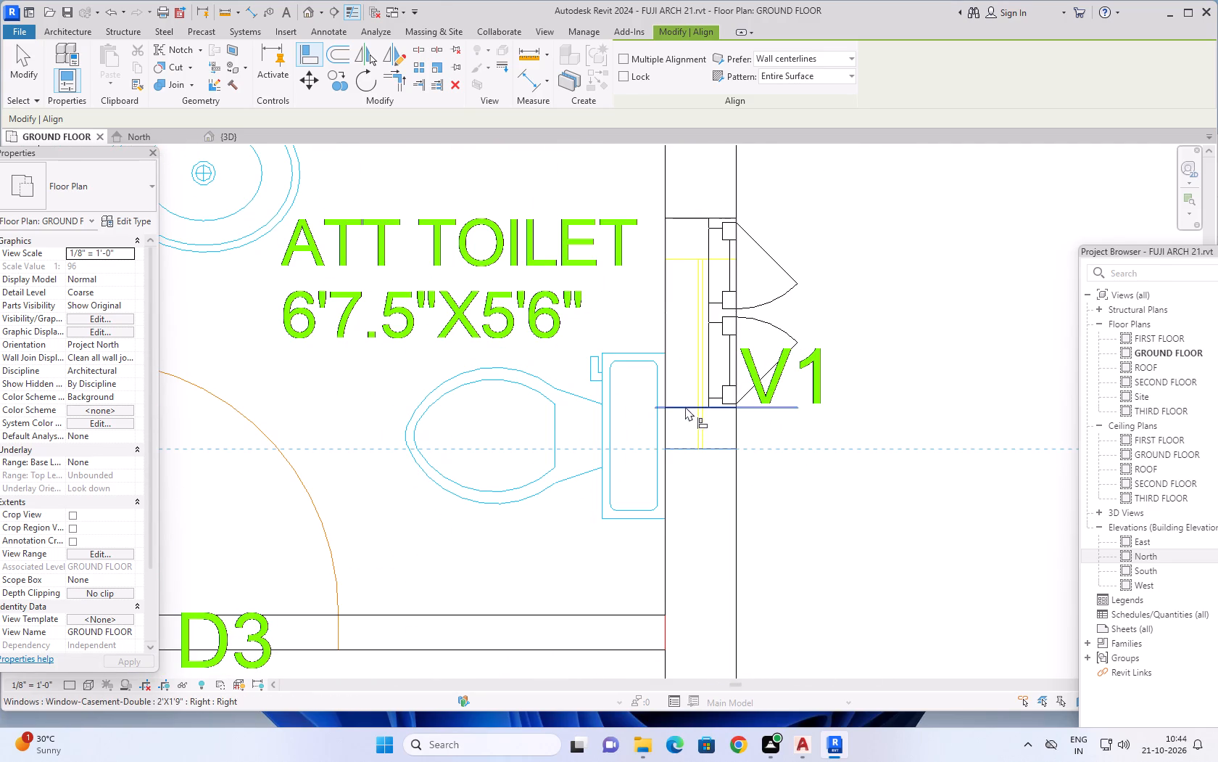
left_click(685, 406)
Align the ventilator of Flat-A's 7'7.5"X5'0" attached toilet with the kitchen-side edge of its V1 opening in the DWG.
scroll(805, 426, "down", 16)
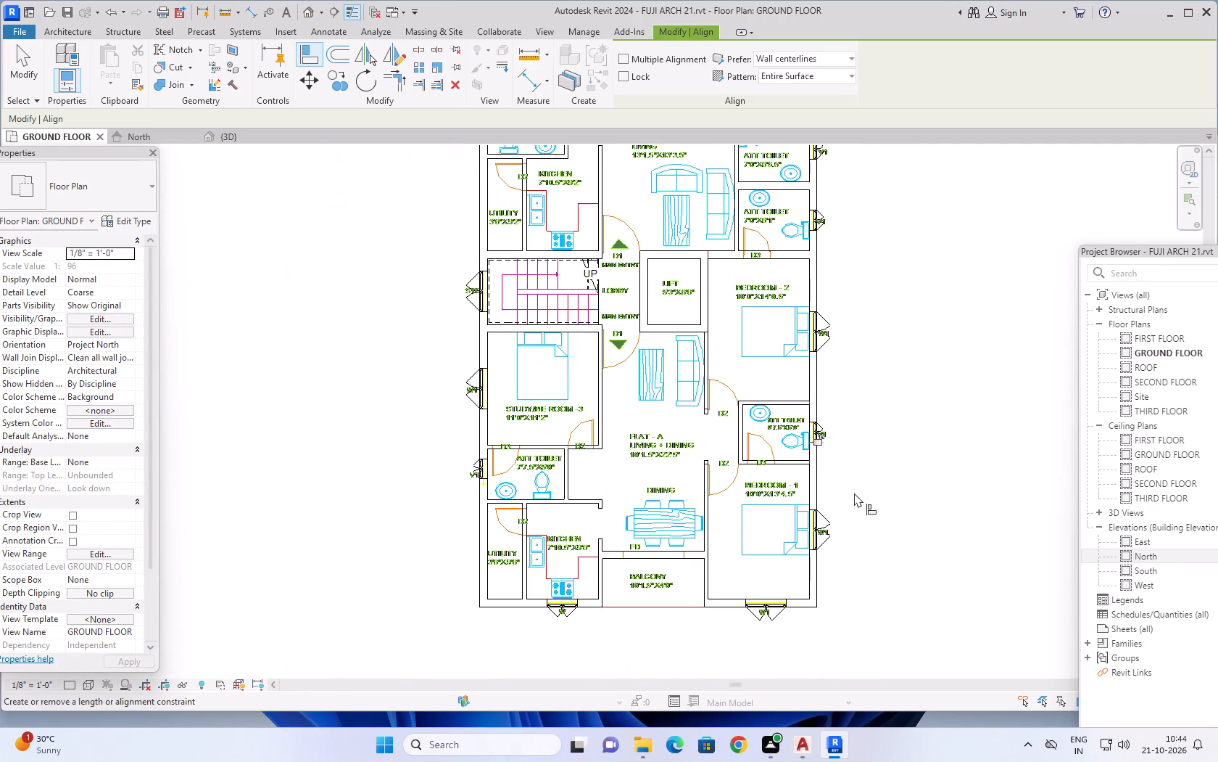
middle_click_drag(854, 493, 905, 528)
middle_click_drag(459, 426, 504, 493)
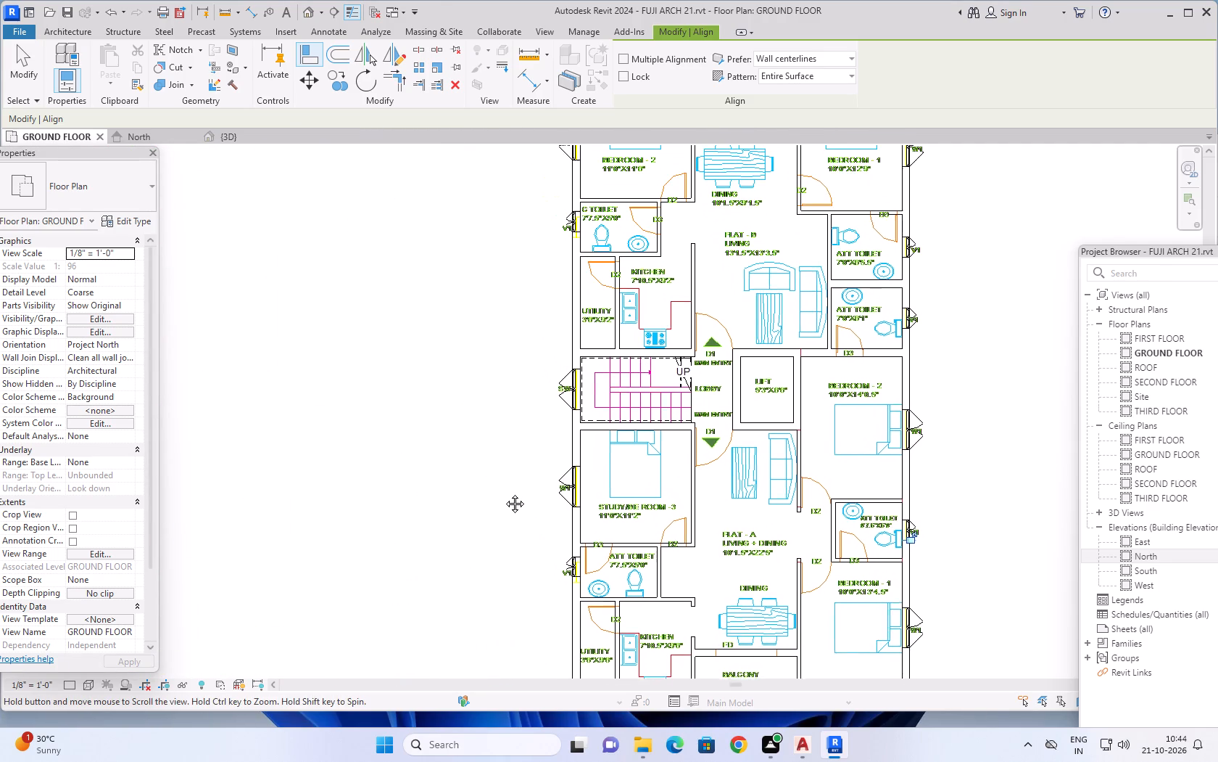
middle_click_drag(504, 493, 505, 493)
scroll(533, 549, "up", 5)
middle_click_drag(579, 545, 523, 365)
scroll(555, 442, "up", 12)
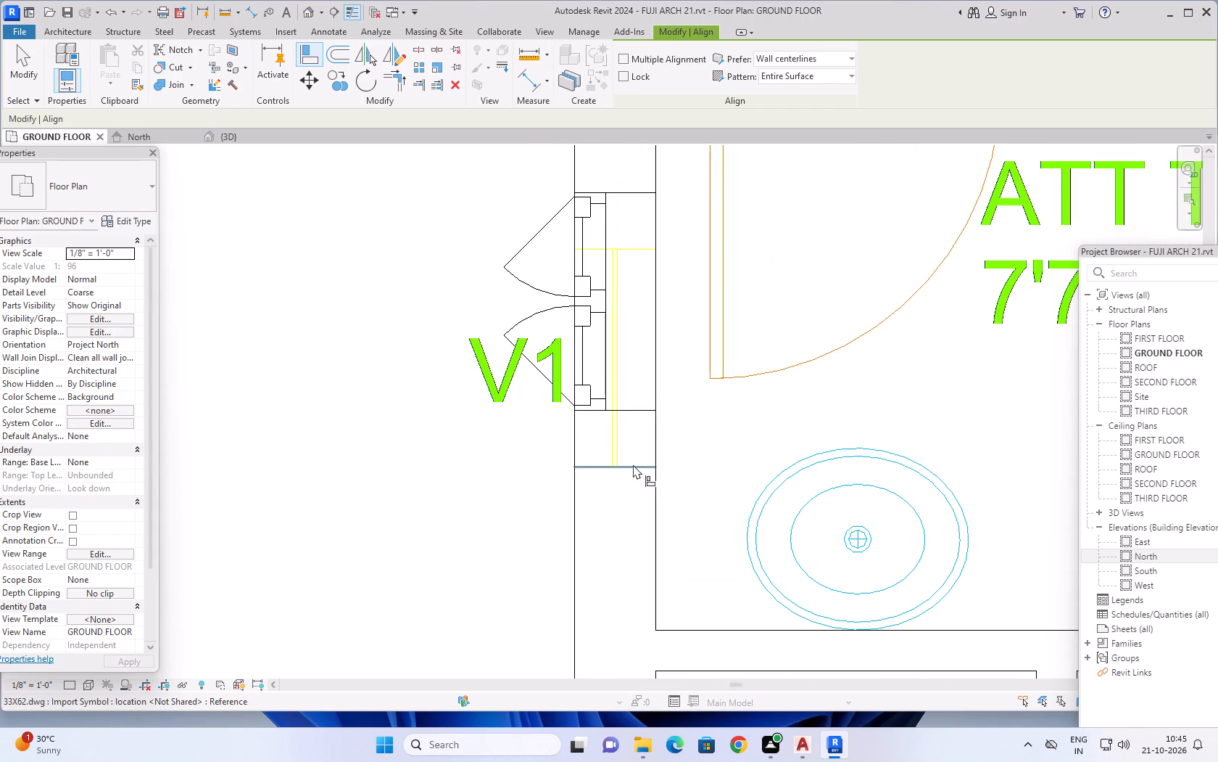
left_click(633, 464)
left_click(634, 414)
Align the ventilator of Flat-B's 7'7.5"X5'0" C toilet with the kitchen-side edge of its V1 opening in the DWG.
scroll(357, 474, "down", 9)
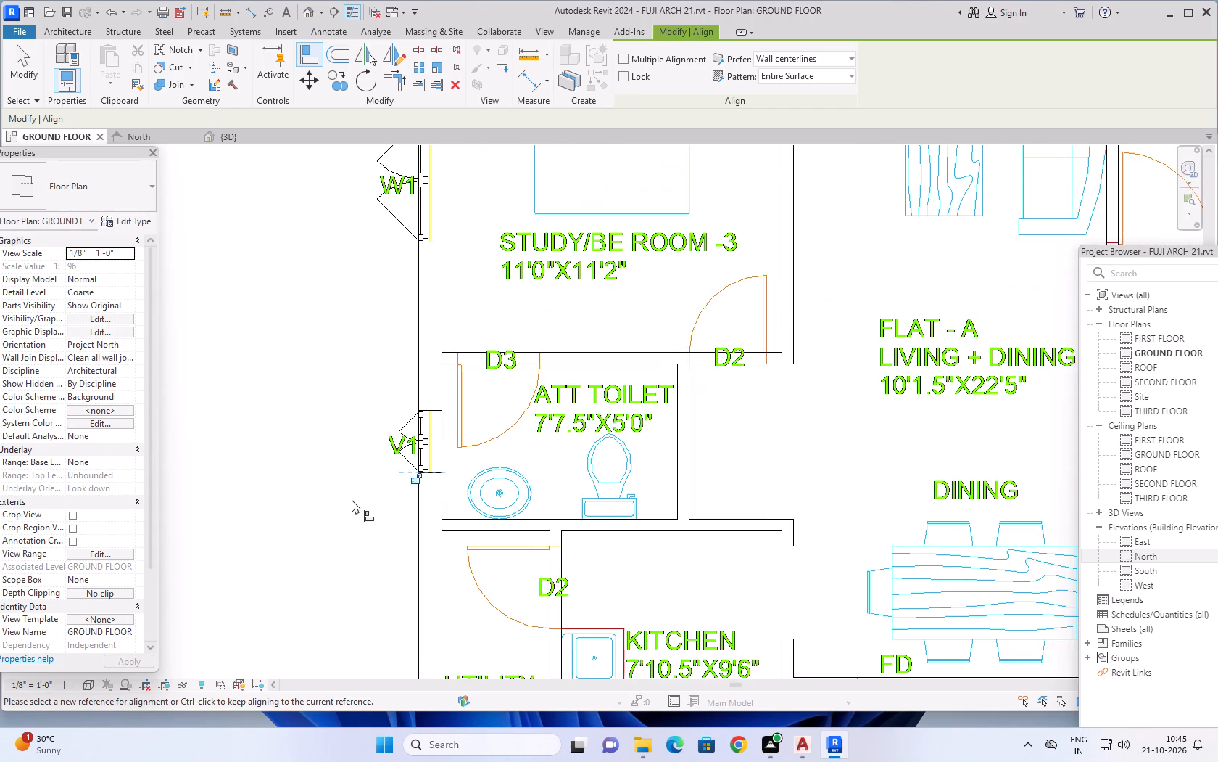
middle_click_drag(353, 500, 334, 308)
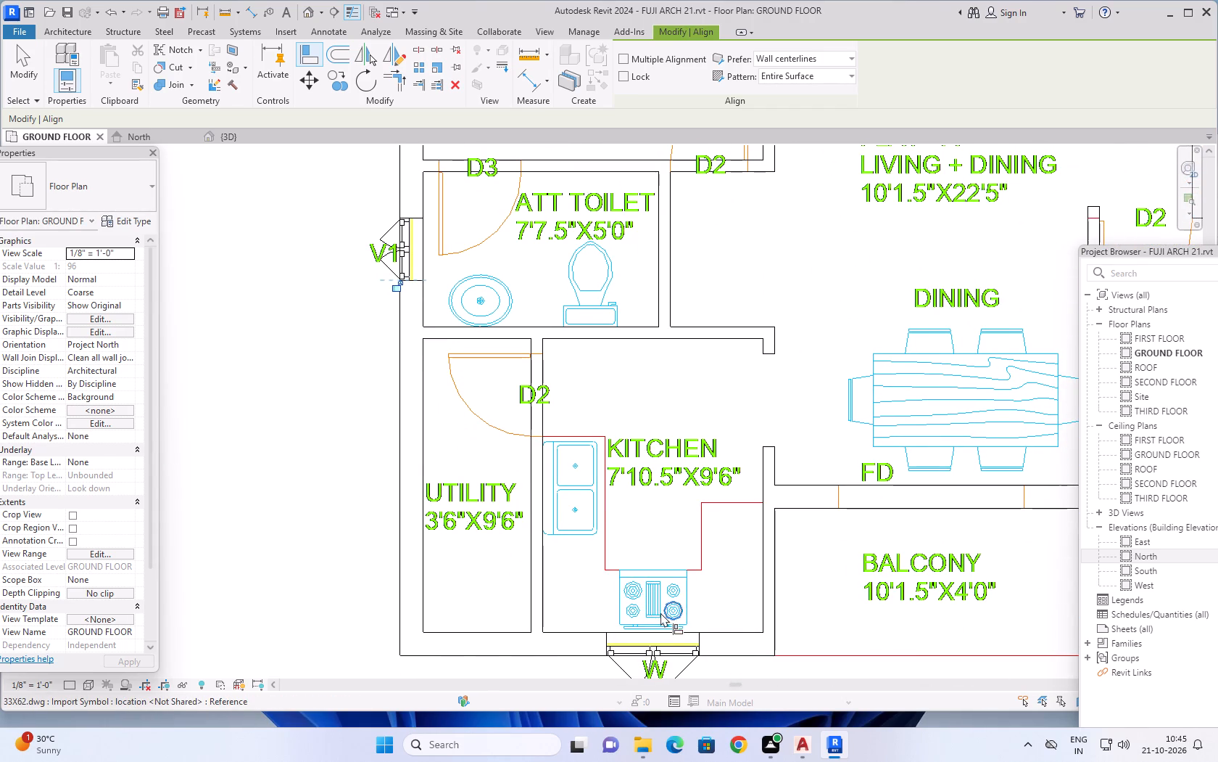
middle_click_drag(330, 386, 365, 578)
scroll(320, 361, "down", 4)
middle_click_drag(316, 335, 328, 419)
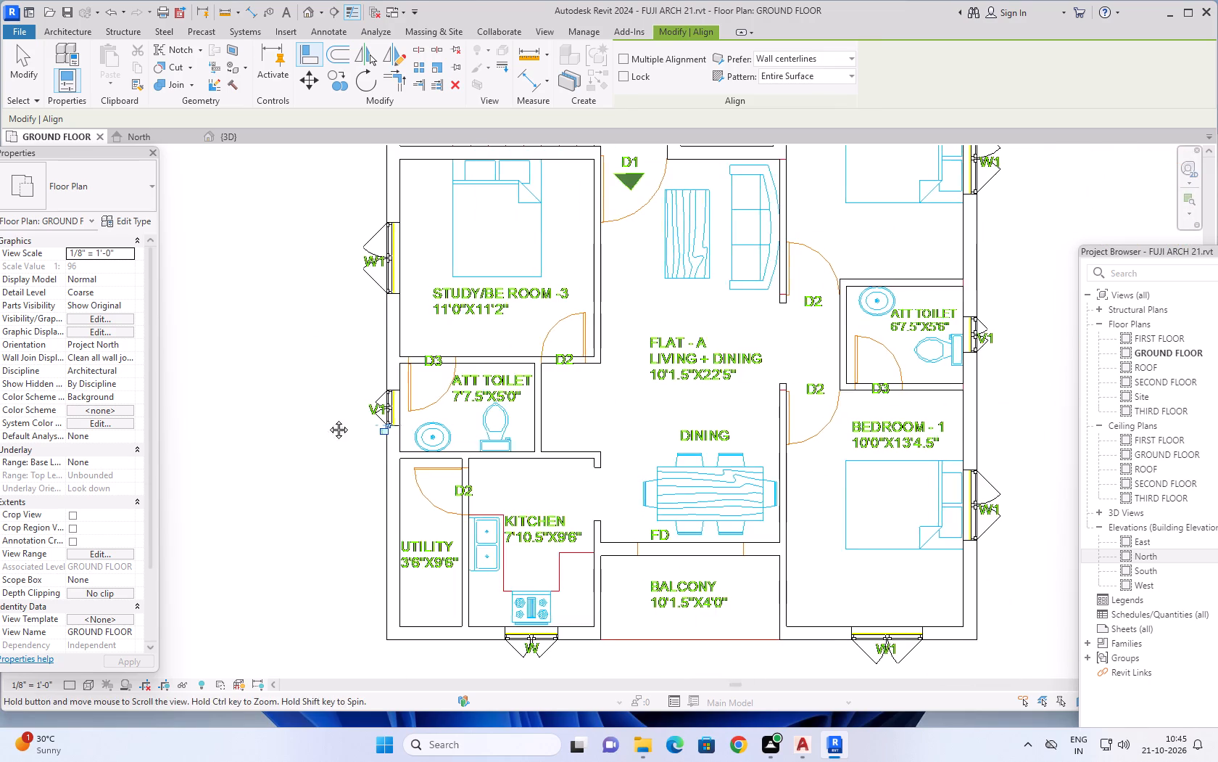
middle_click_drag(328, 419, 341, 524)
scroll(317, 337, "down", 3)
middle_click_drag(318, 290, 331, 469)
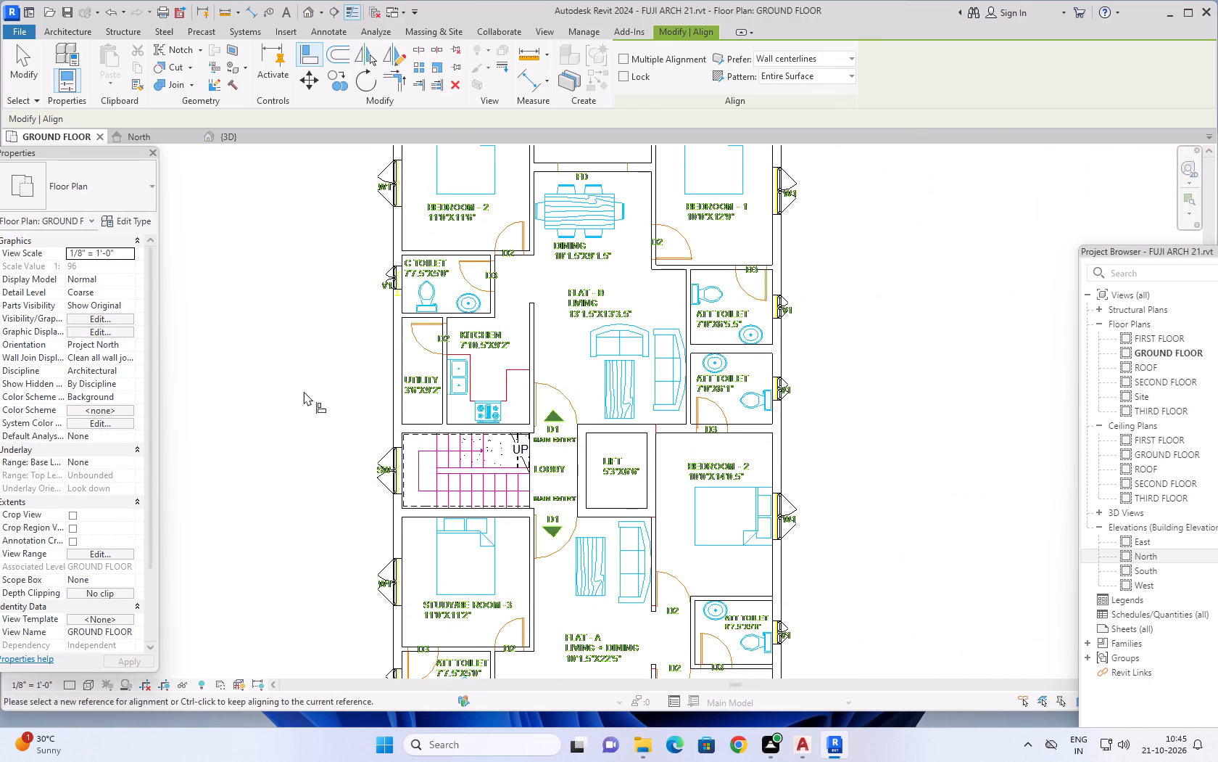
middle_click_drag(307, 335, 309, 472)
middle_click_drag(330, 382, 308, 464)
scroll(341, 466, "up", 2)
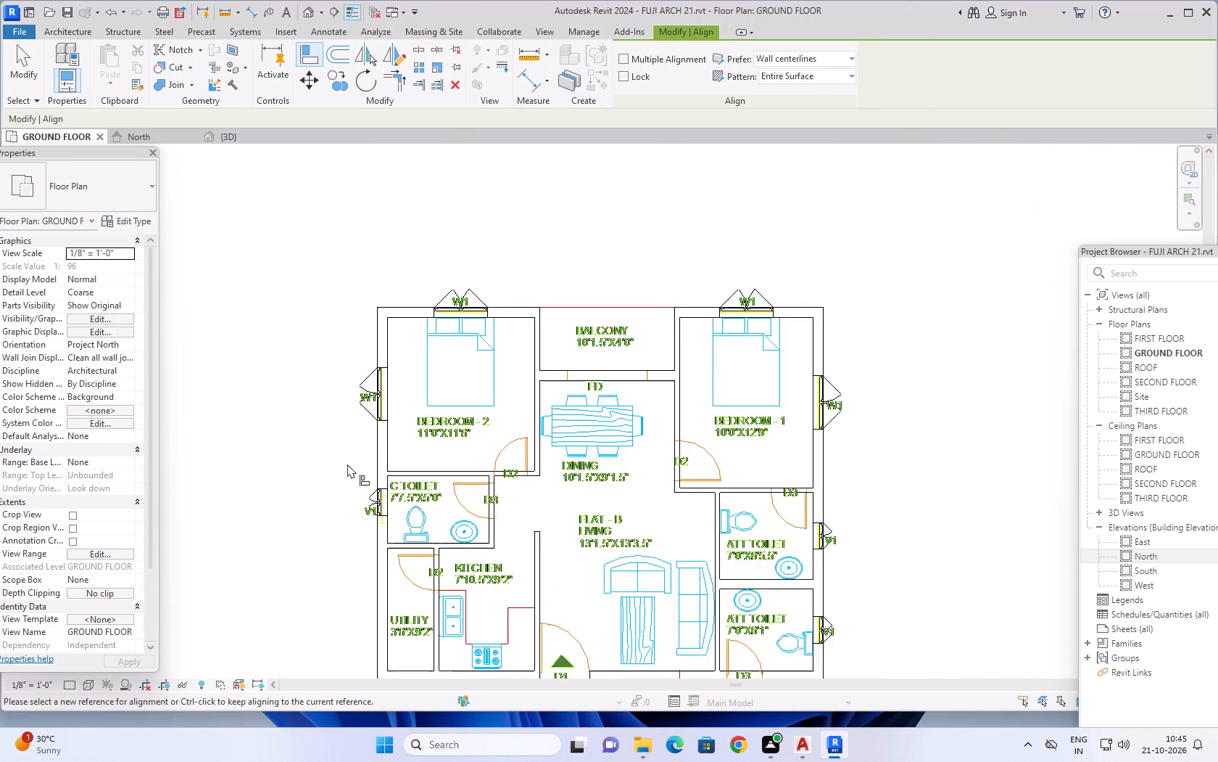
scroll(347, 464, "up", 2)
scroll(381, 514, "up", 6)
scroll(399, 592, "up", 4)
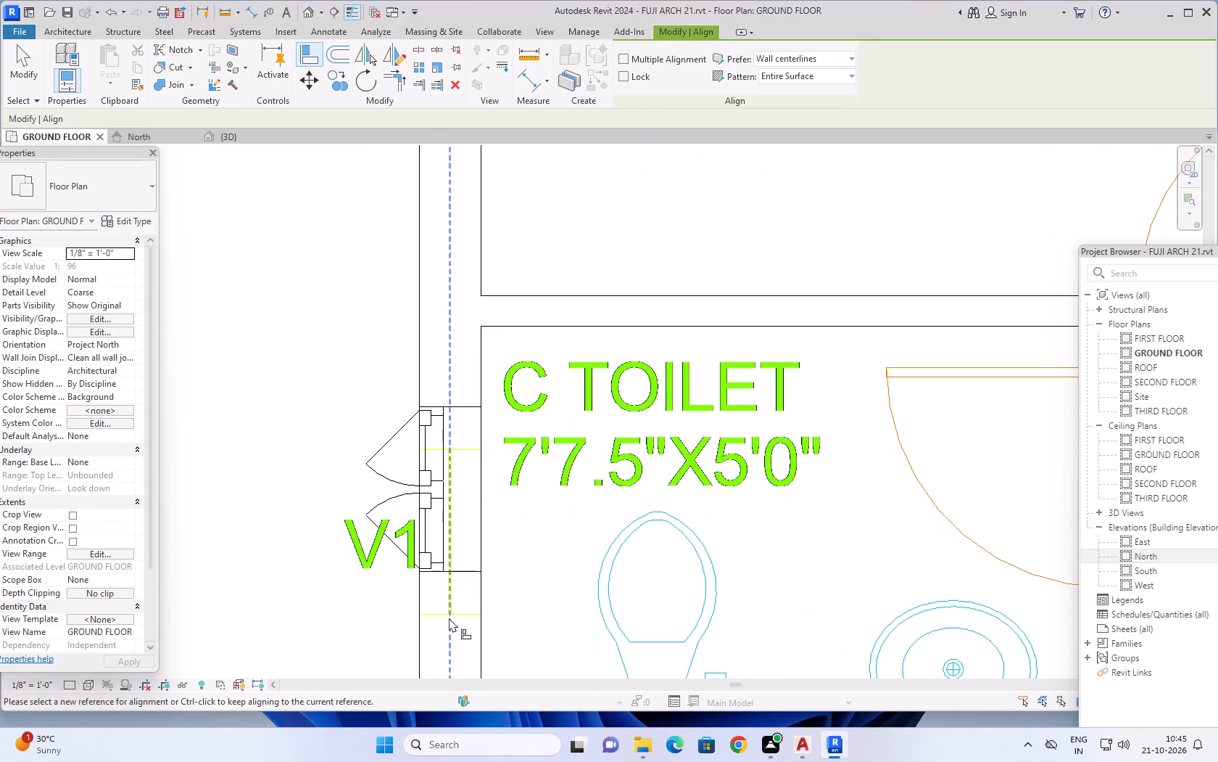
left_click(465, 613)
left_click(465, 570)
Review the window and ventilator positions across both flats on the ground floor and finish aligning.
scroll(286, 481, "down", 5)
scroll(265, 324, "down", 4)
middle_click_drag(267, 311, 233, 486)
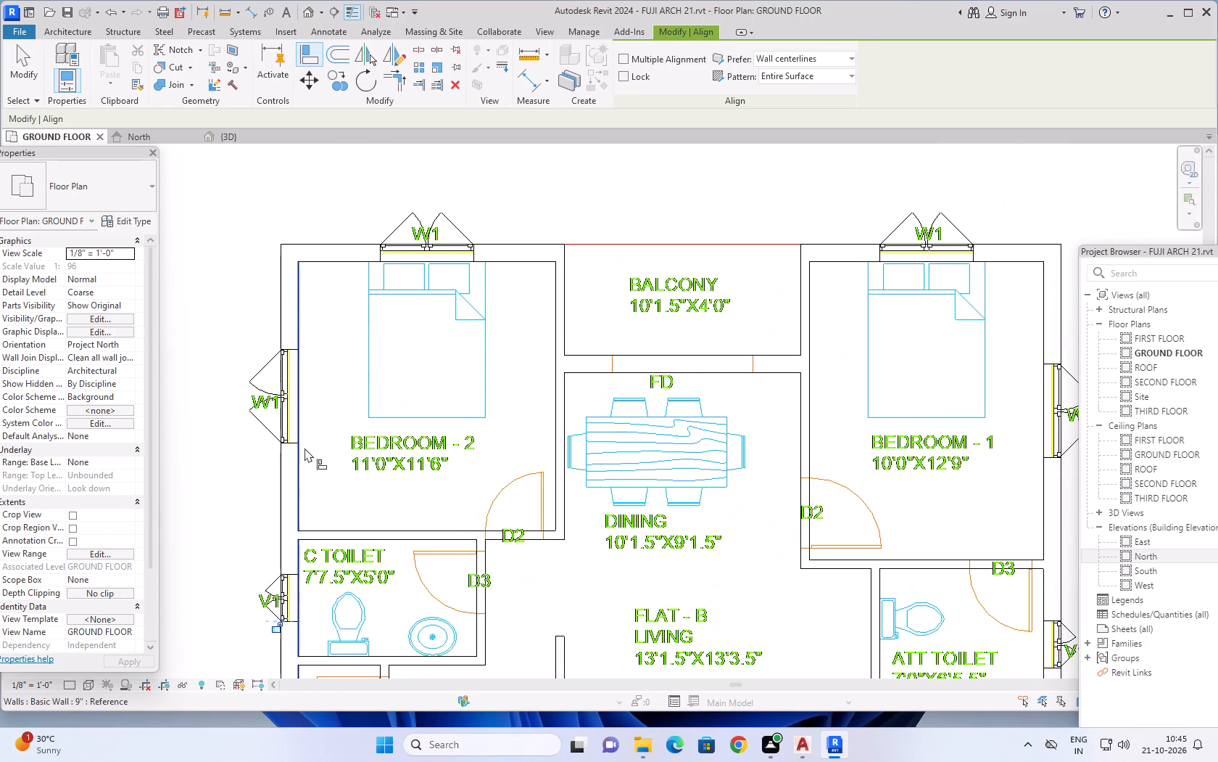
scroll(569, 278, "down", 3)
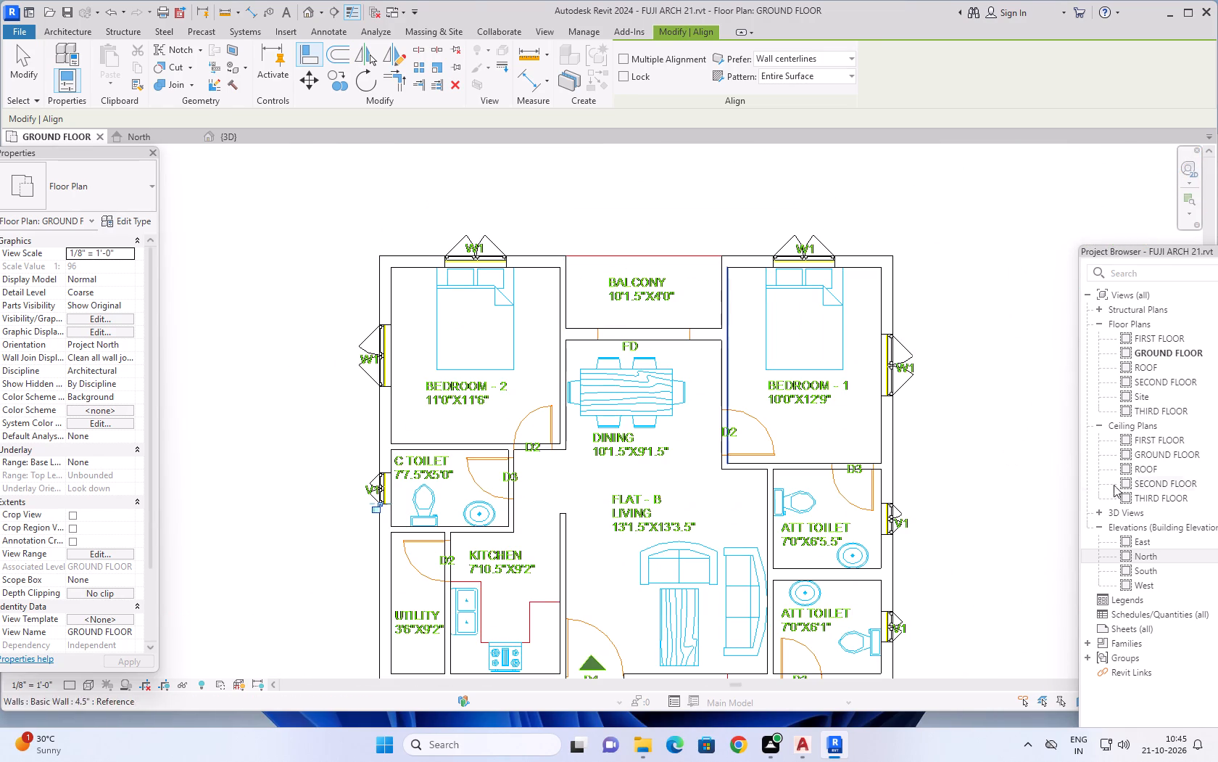
scroll(942, 459, "down", 5)
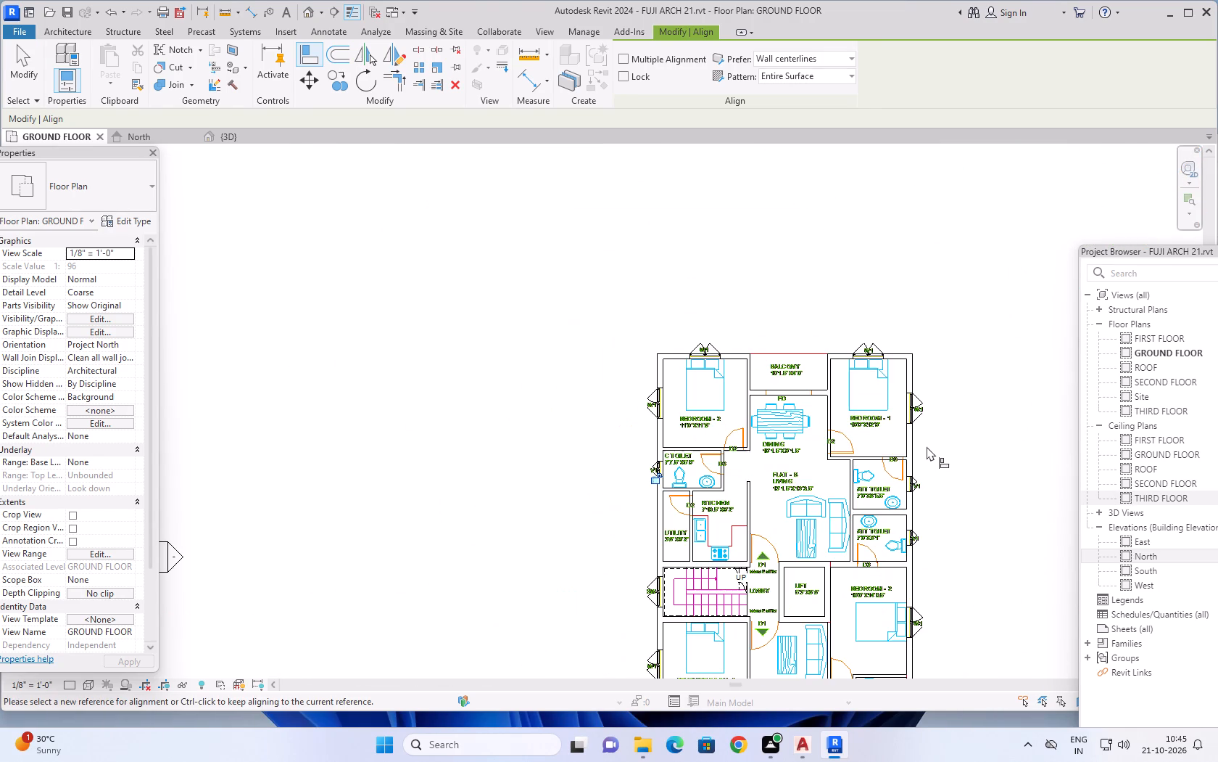
middle_click_drag(926, 487, 687, 299)
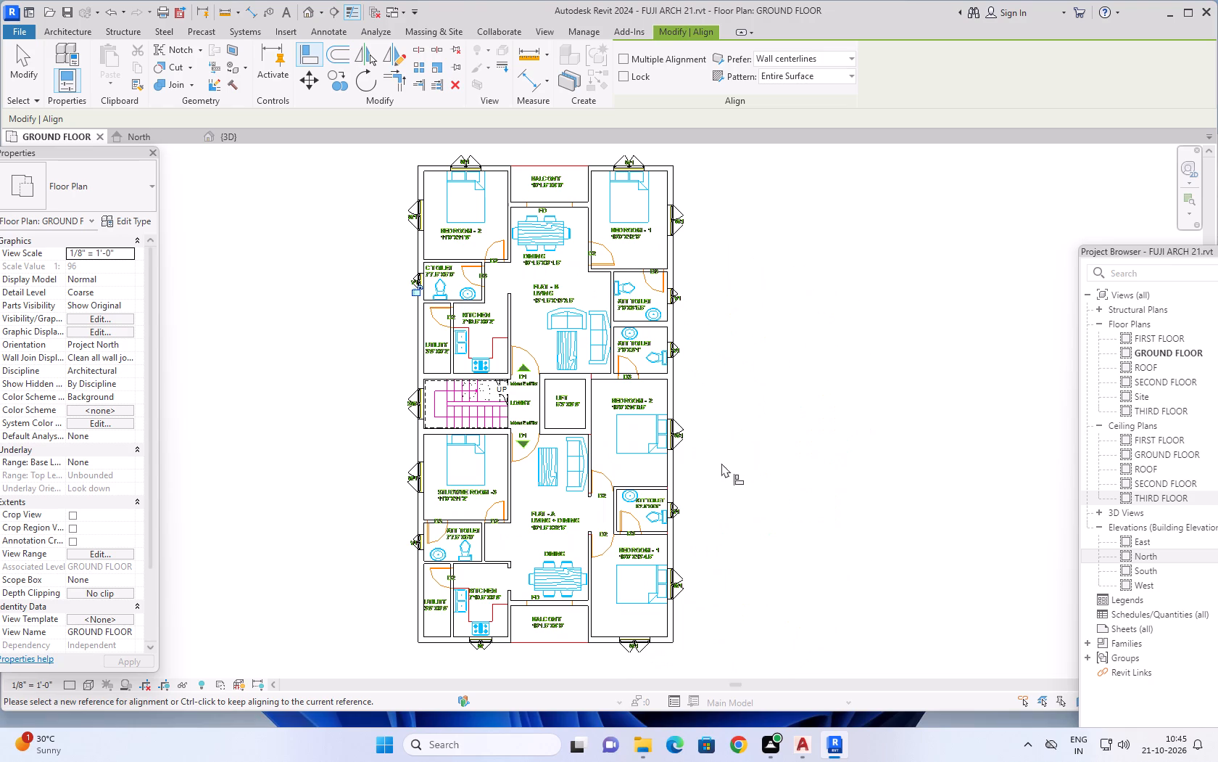
middle_click_drag(728, 499, 824, 486)
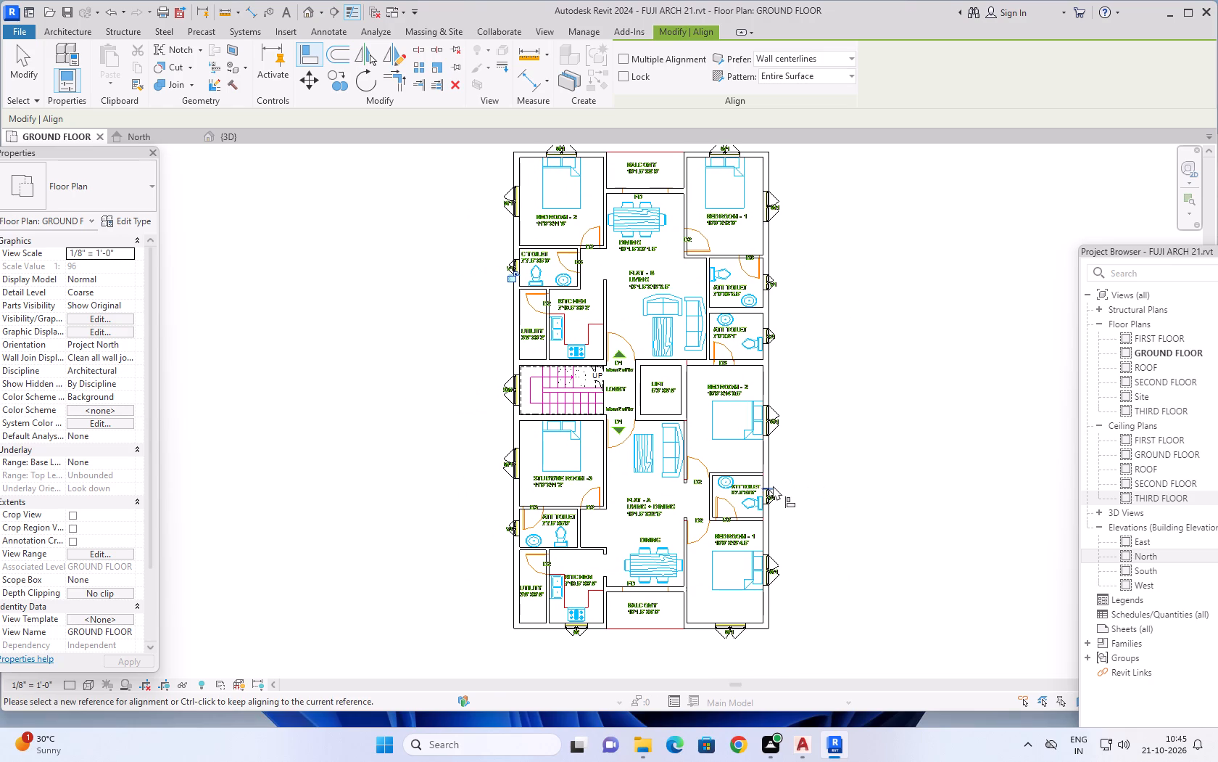
scroll(599, 411, "up", 3)
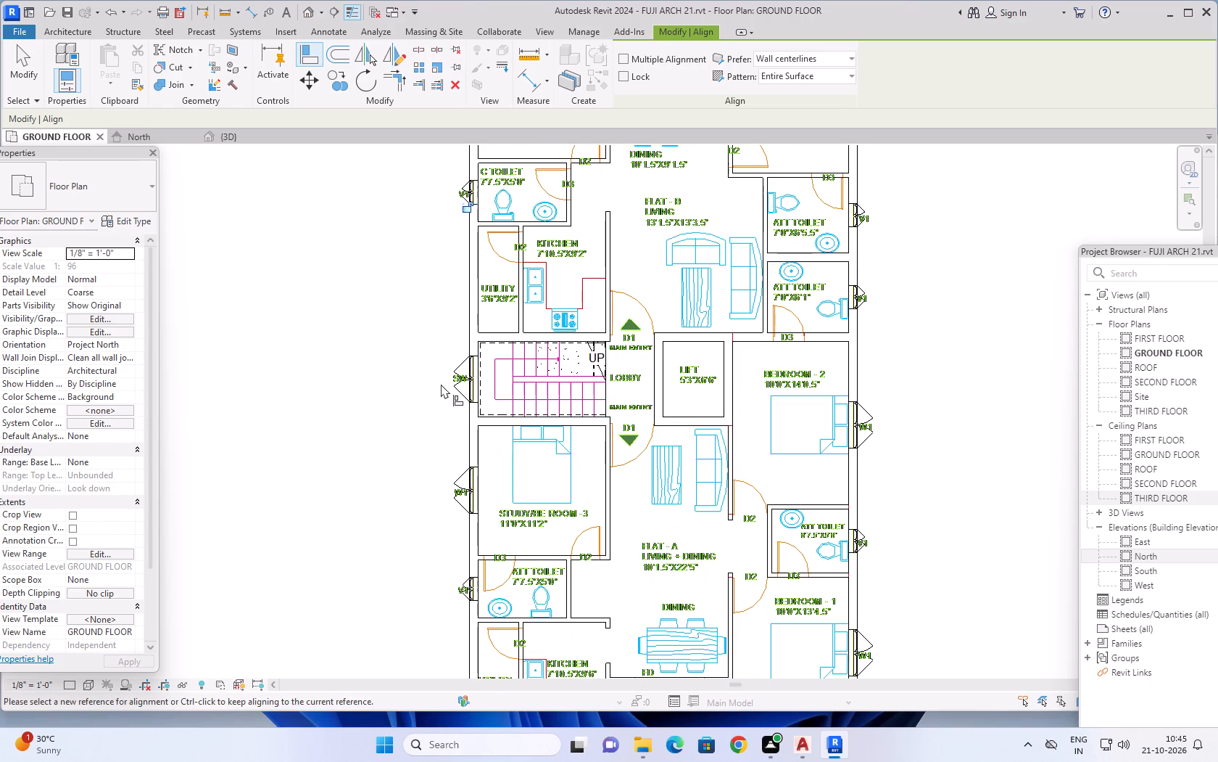
key("Escape")
key("Escape")
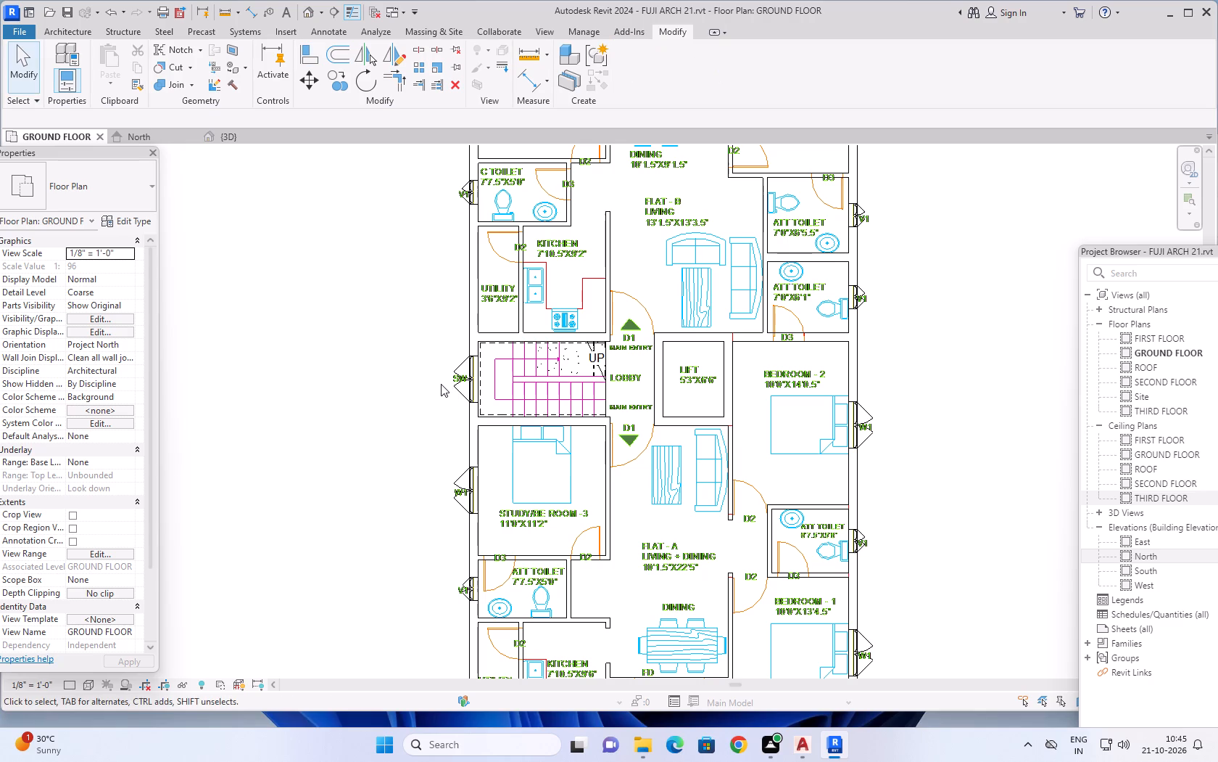
key("Escape")
key("Escape")
key("Escape")
Measure the width of Flat-B's D1 main entry opening with an aligned dimension, without placing the dimension.
left_click(254, 12)
scroll(616, 338, "up", 5)
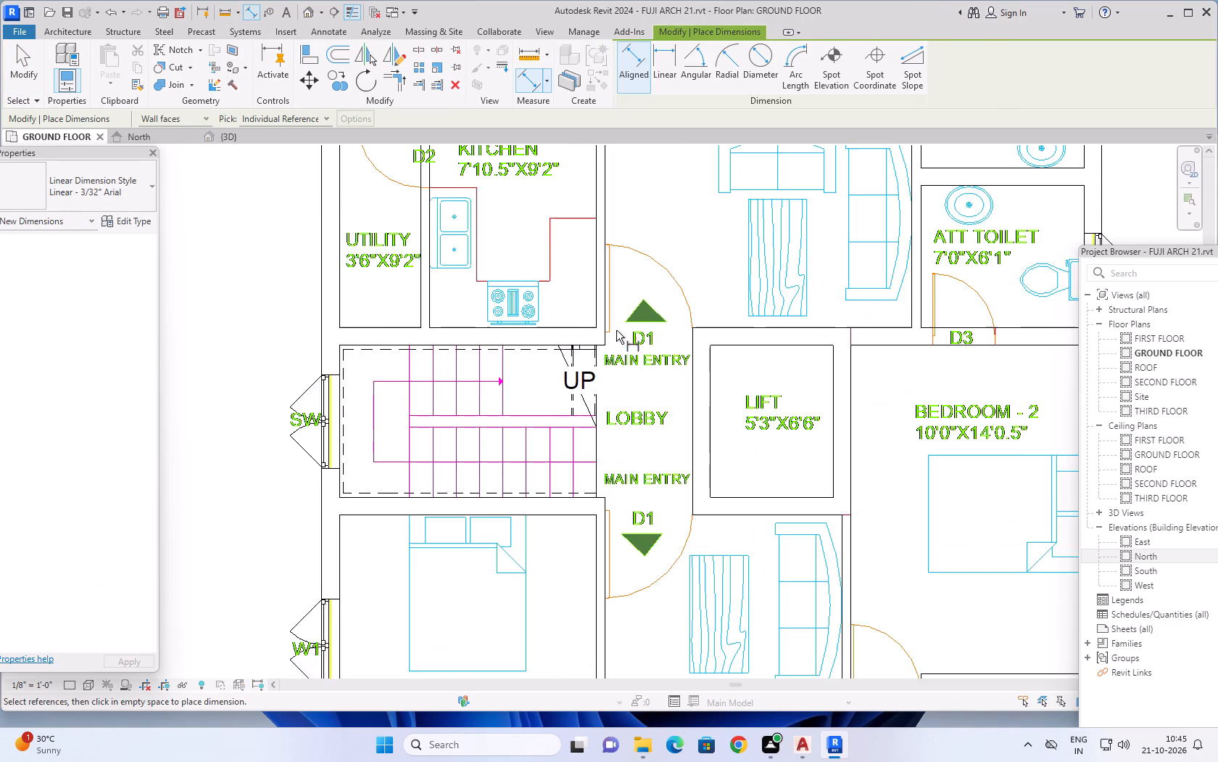
scroll(615, 329, "up", 12)
scroll(614, 328, "down", 5)
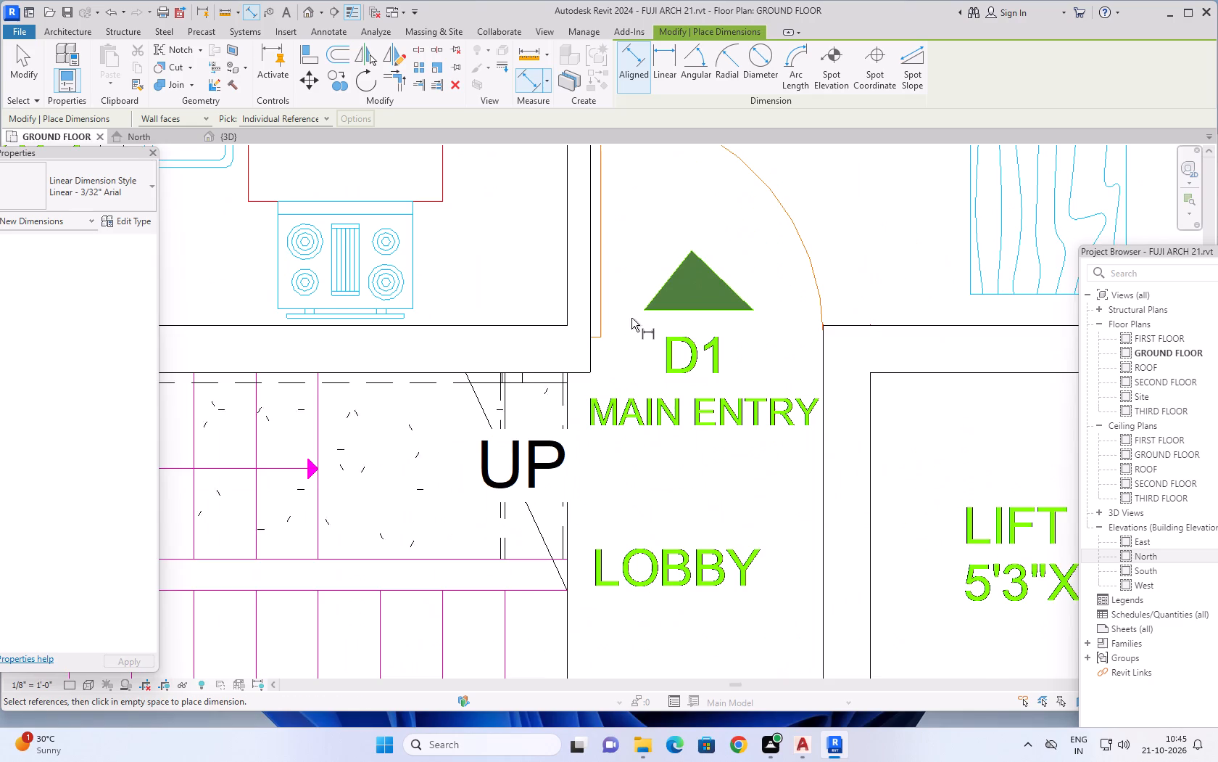
middle_click_drag(631, 318, 596, 414)
scroll(552, 411, "up", 3)
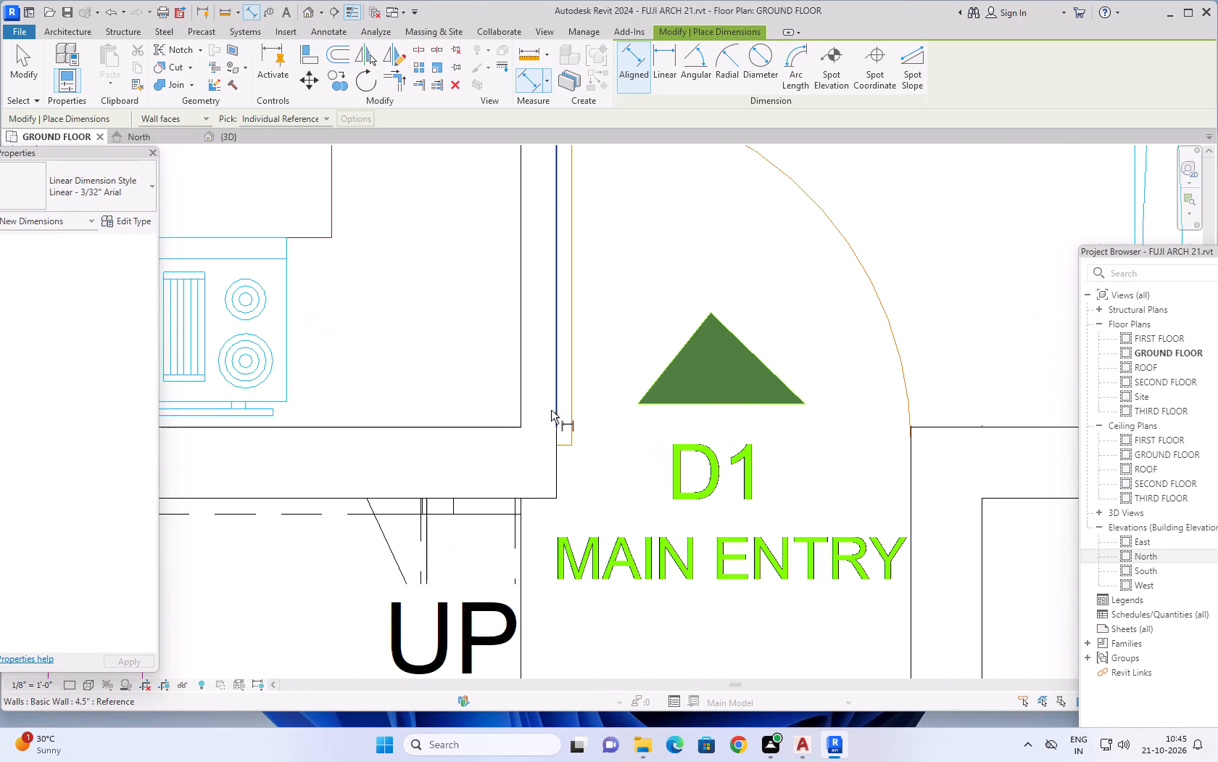
left_click(558, 414)
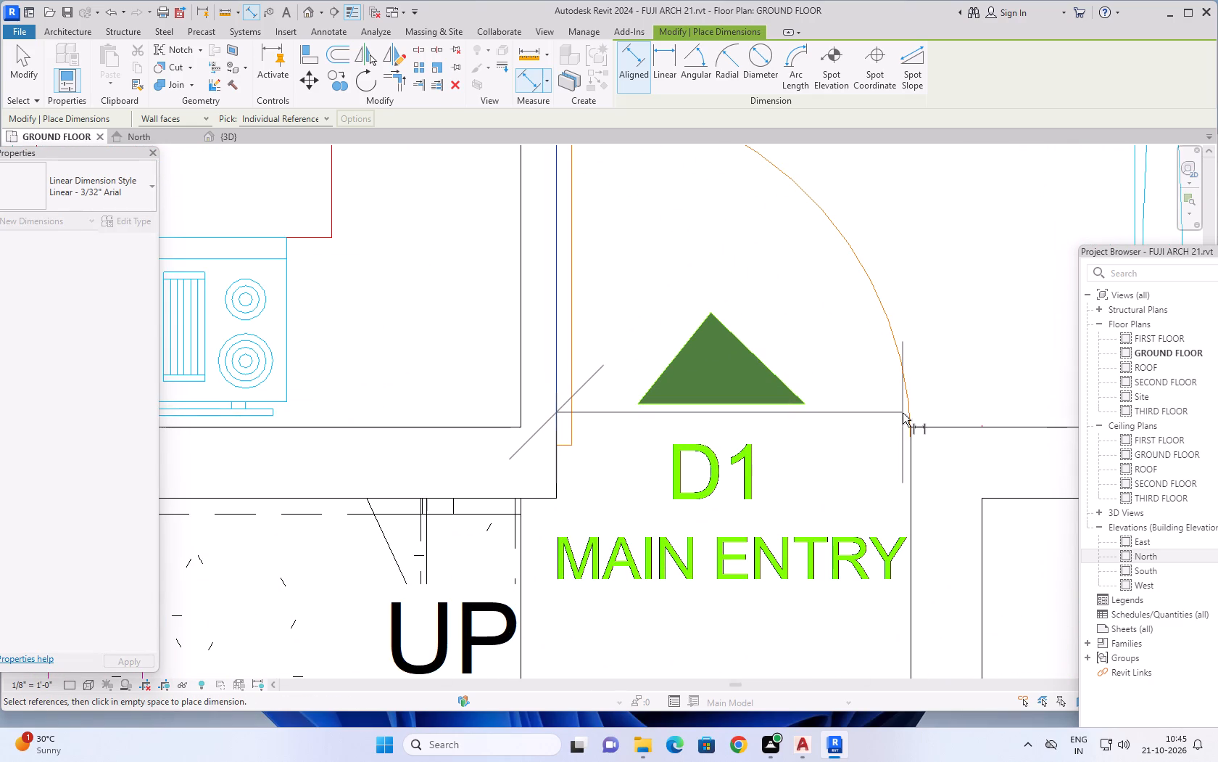
left_click(908, 420)
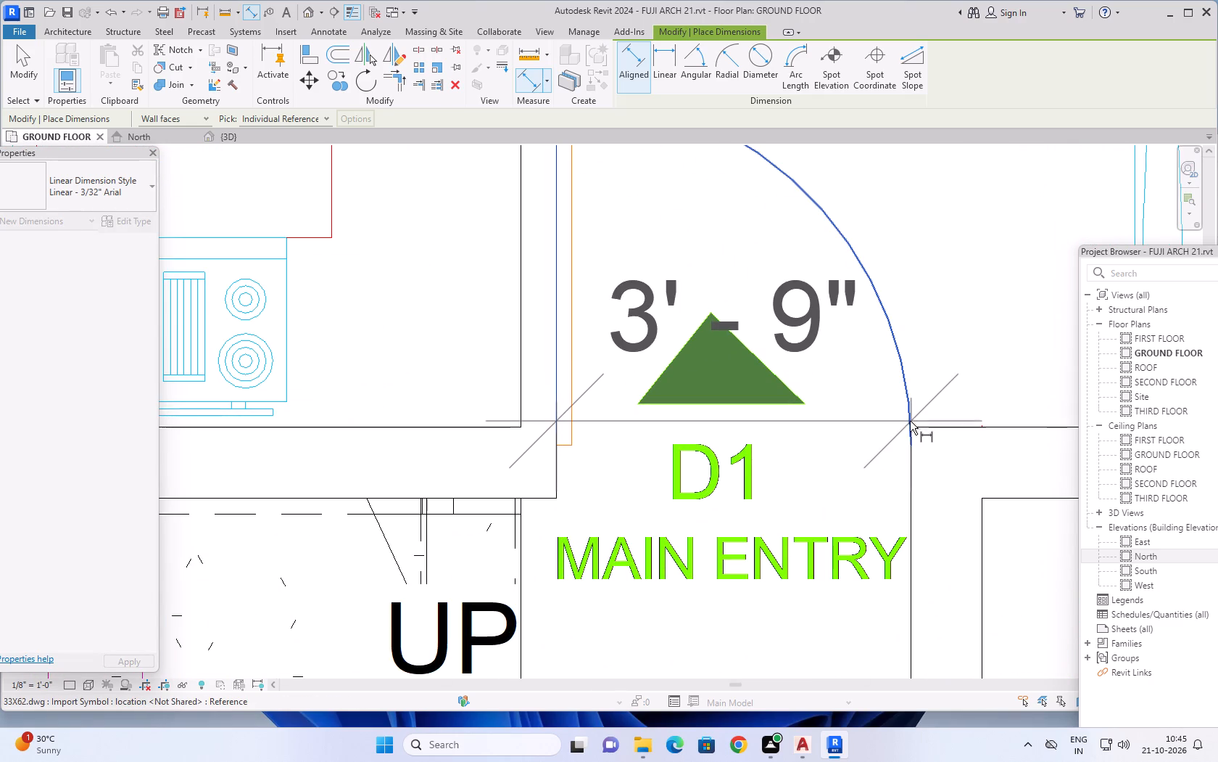
key("Escape")
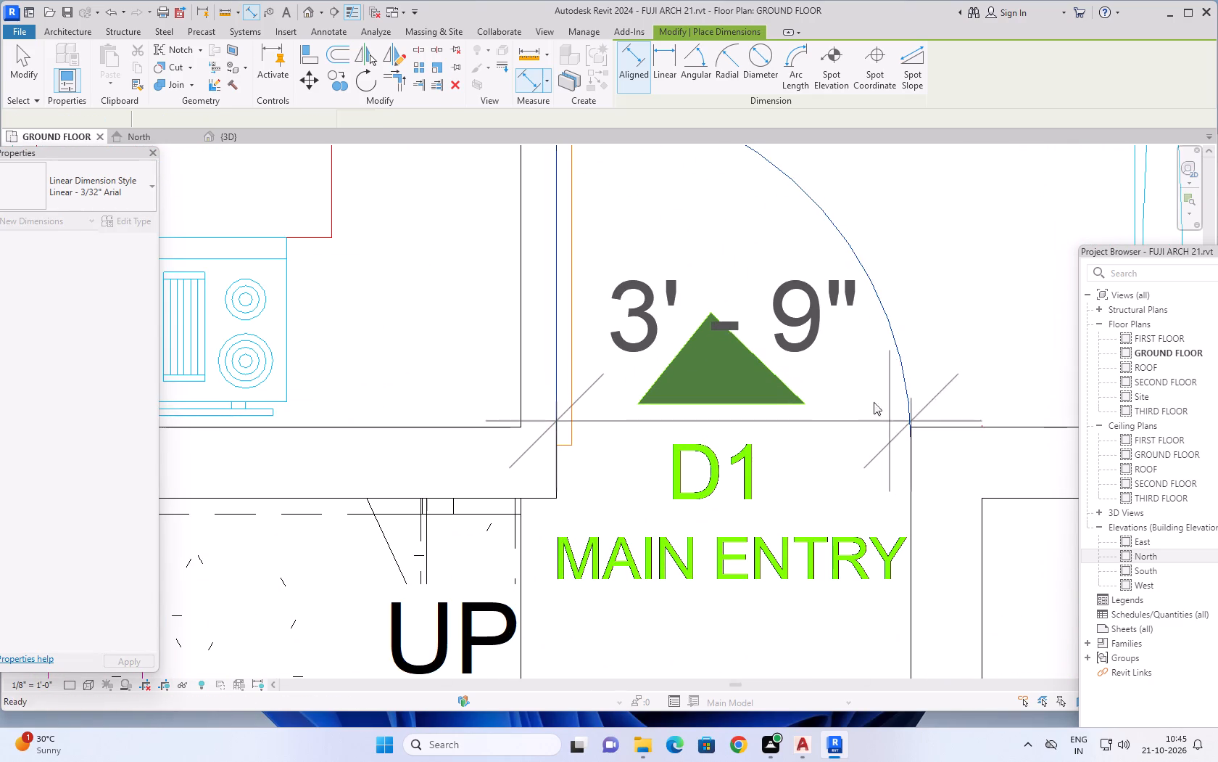
Examine the D2 and D3 door openings between Flat-B's Bedroom-2 and C toilet.
scroll(842, 348, "down", 13)
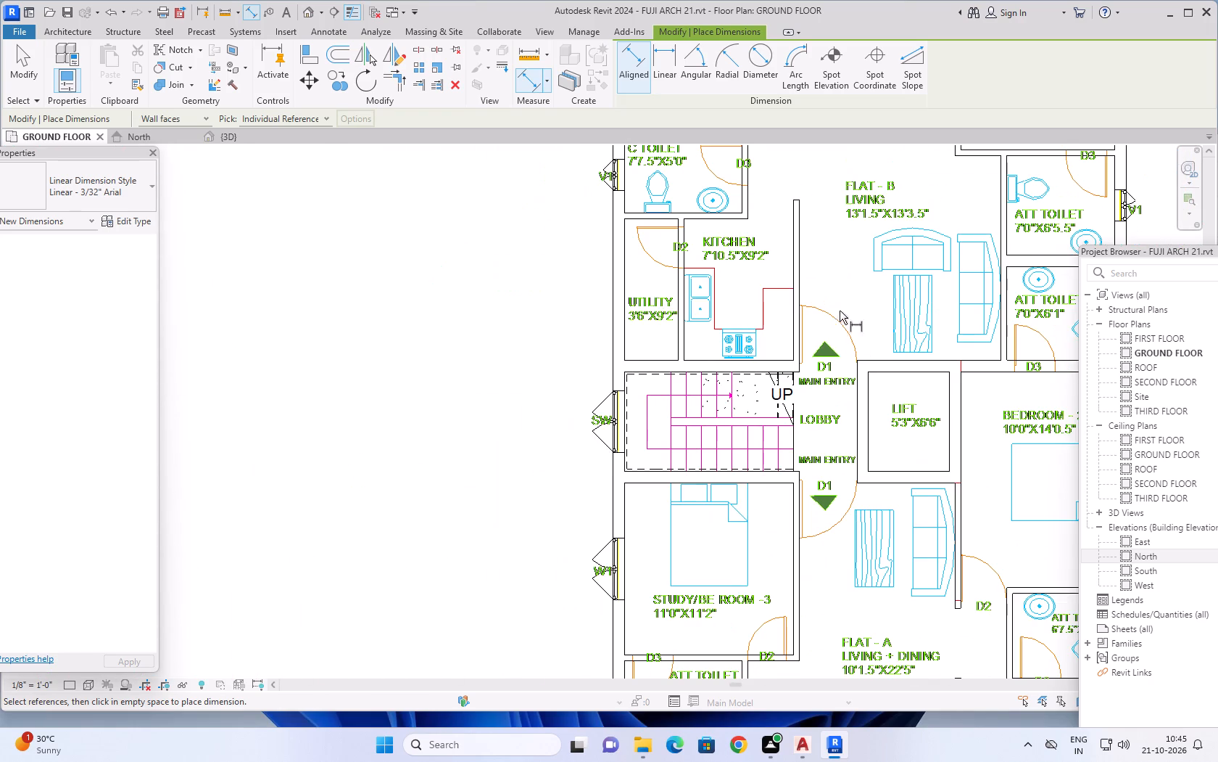
scroll(837, 272, "down", 1)
middle_click_drag(837, 272, 770, 464)
scroll(712, 360, "up", 4)
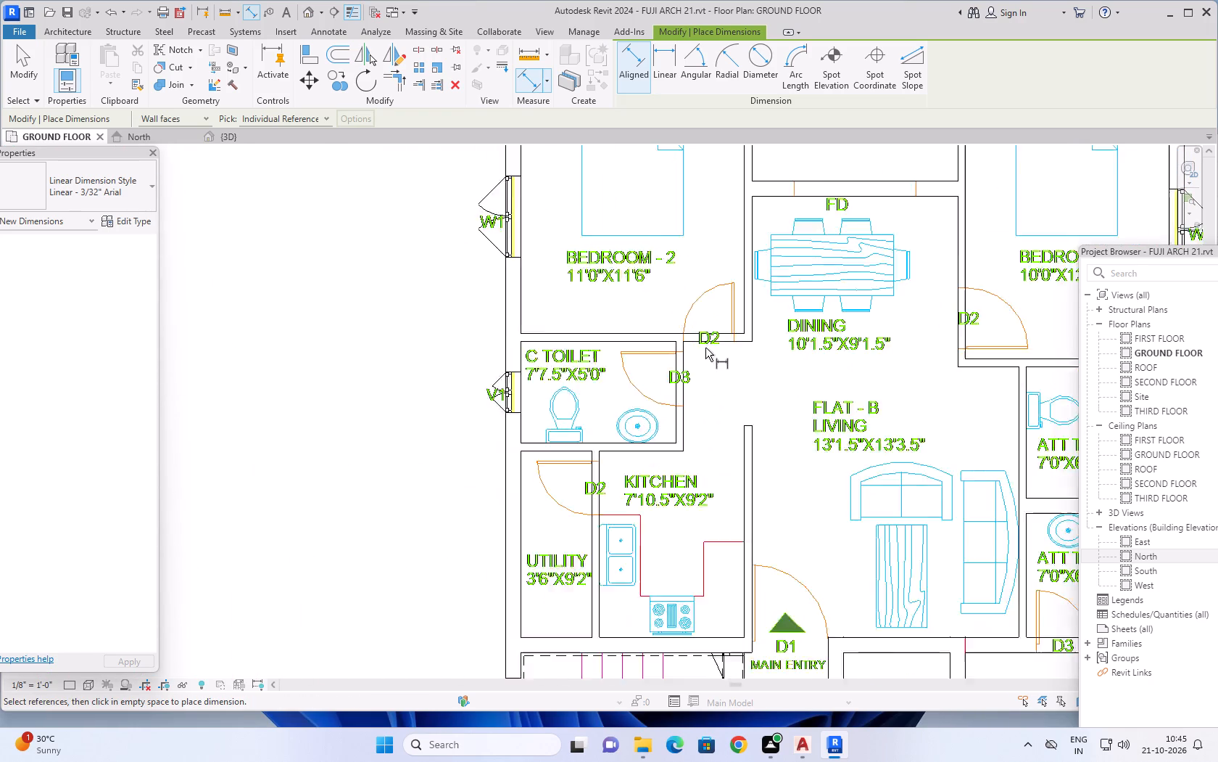
scroll(705, 348, "up", 8)
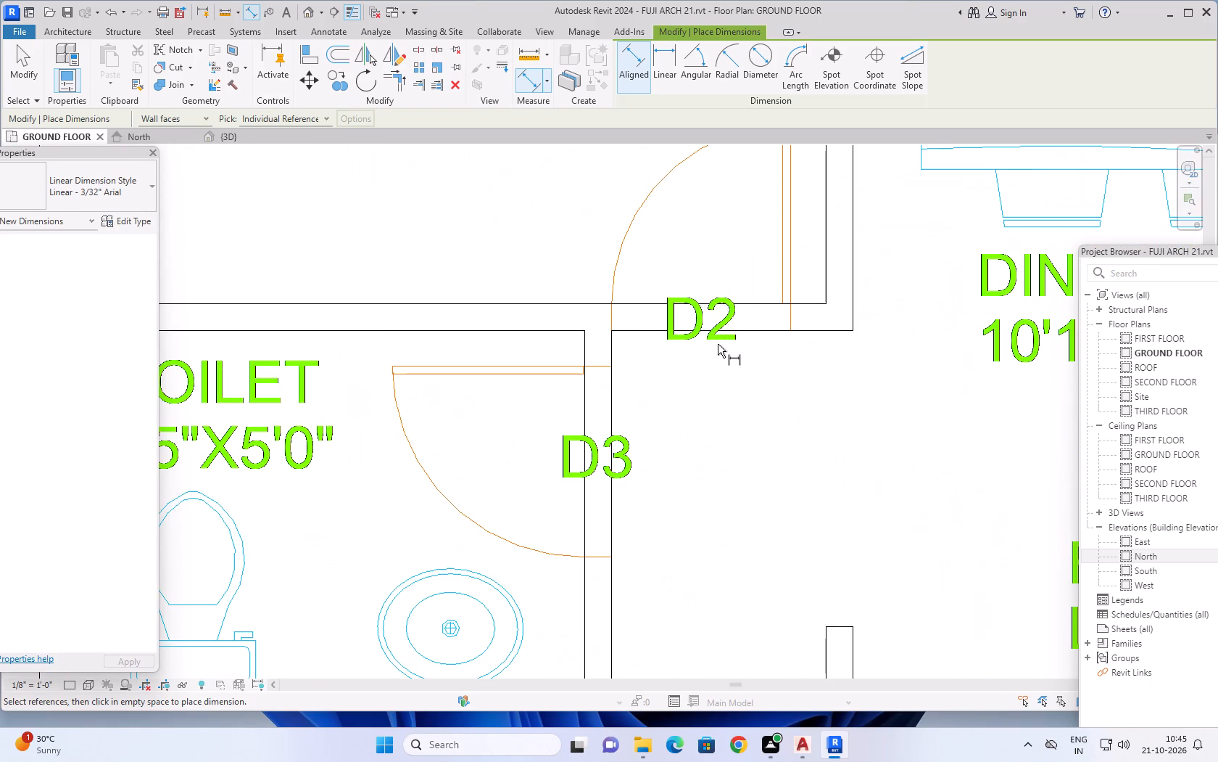
Measure the width of the D2 door opening into Flat-A's Bedroom-1 with an aligned dimension, without placing the dimension.
scroll(718, 344, "down", 12)
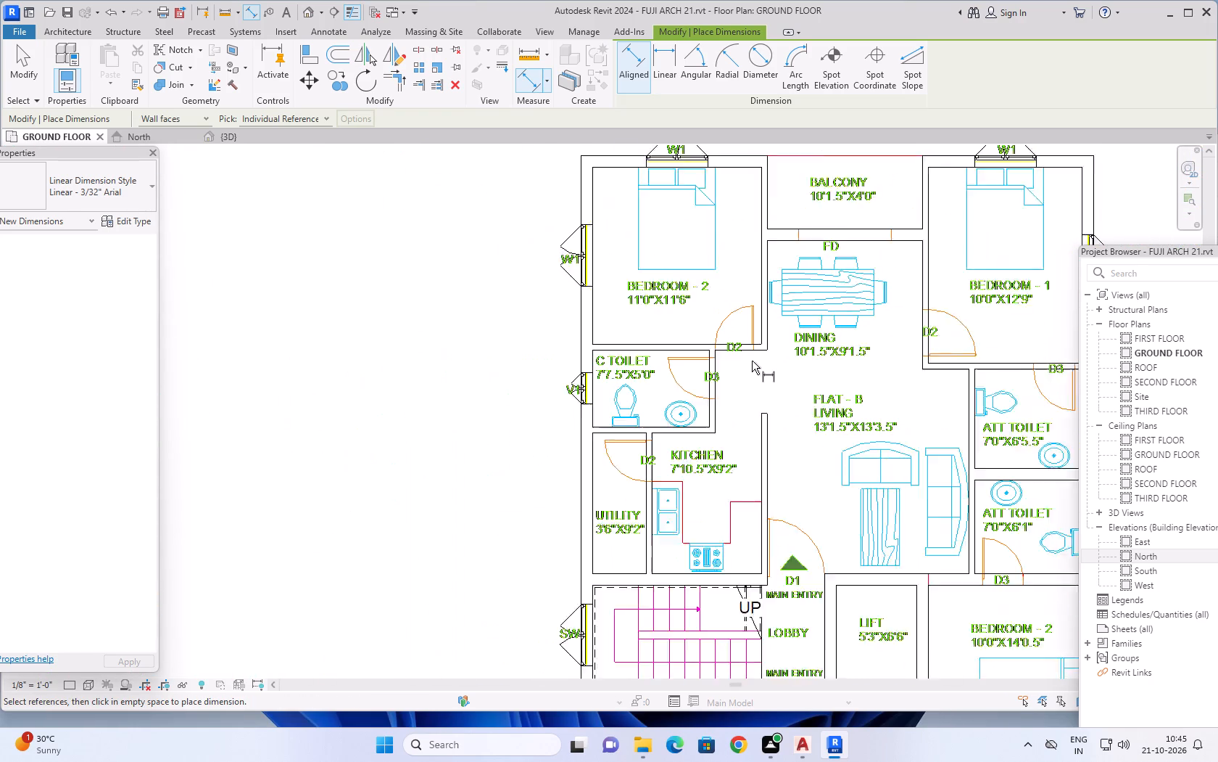
scroll(755, 368, "down", 2)
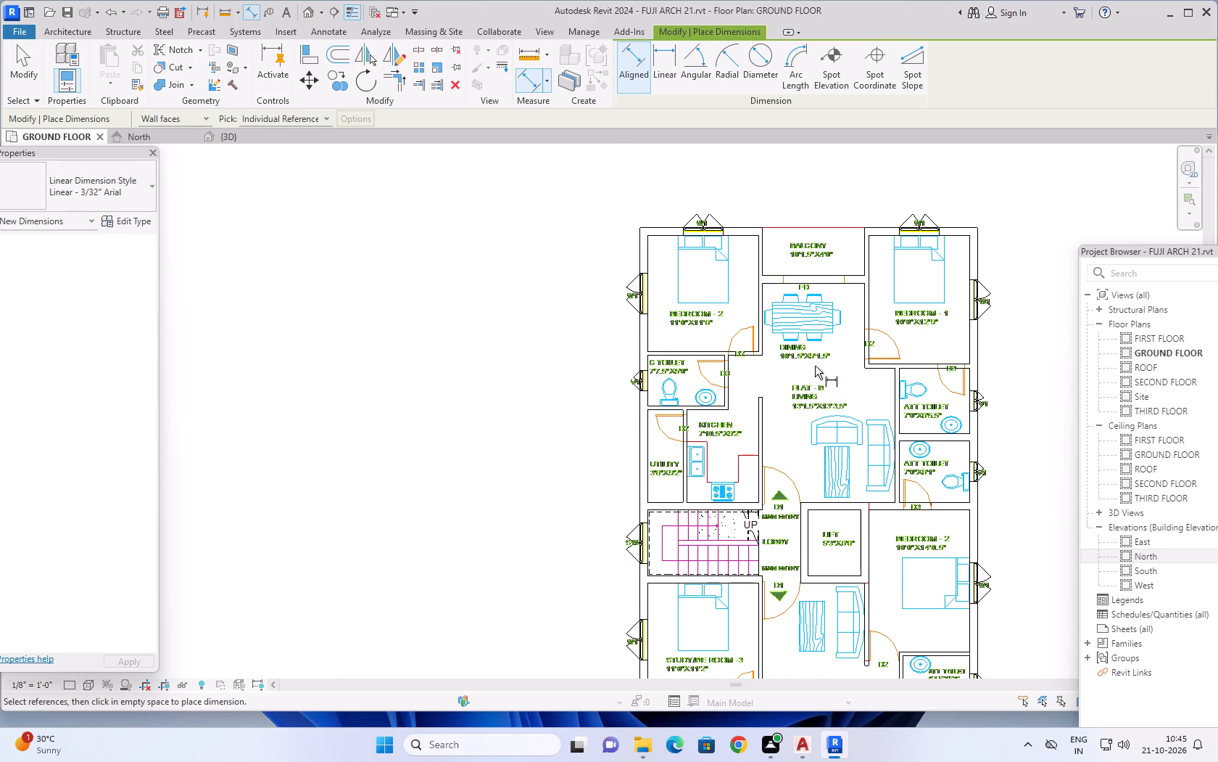
scroll(658, 399, "down", 1)
scroll(559, 424, "down", 1)
middle_click_drag(555, 437, 431, 290)
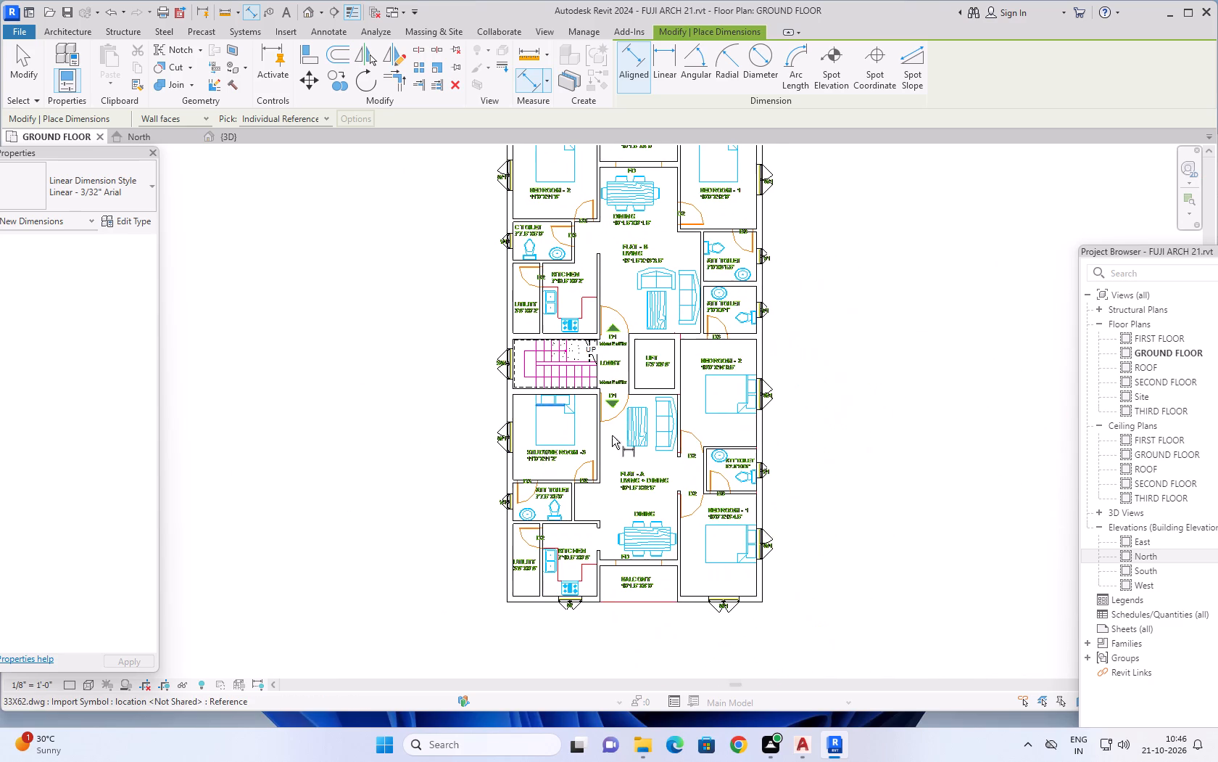
scroll(735, 469, "up", 5)
scroll(698, 559, "up", 9)
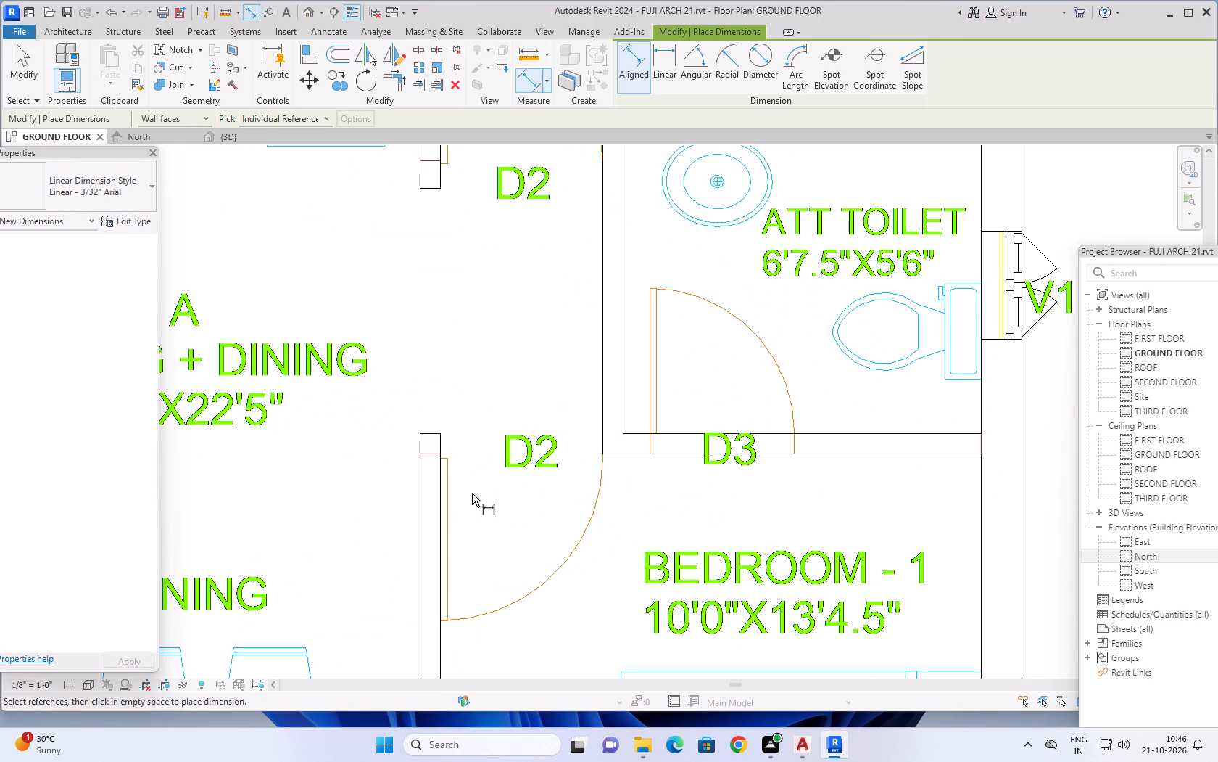
key("space")
left_click(441, 448)
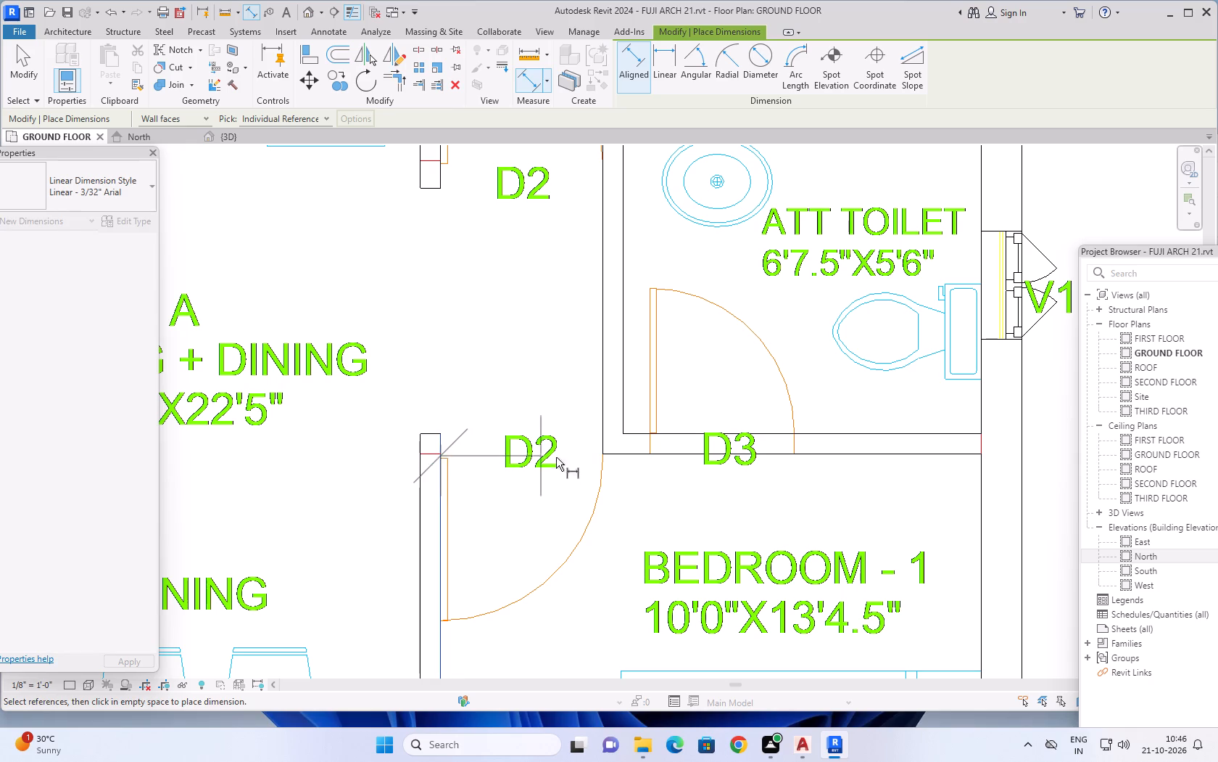
left_click(602, 457)
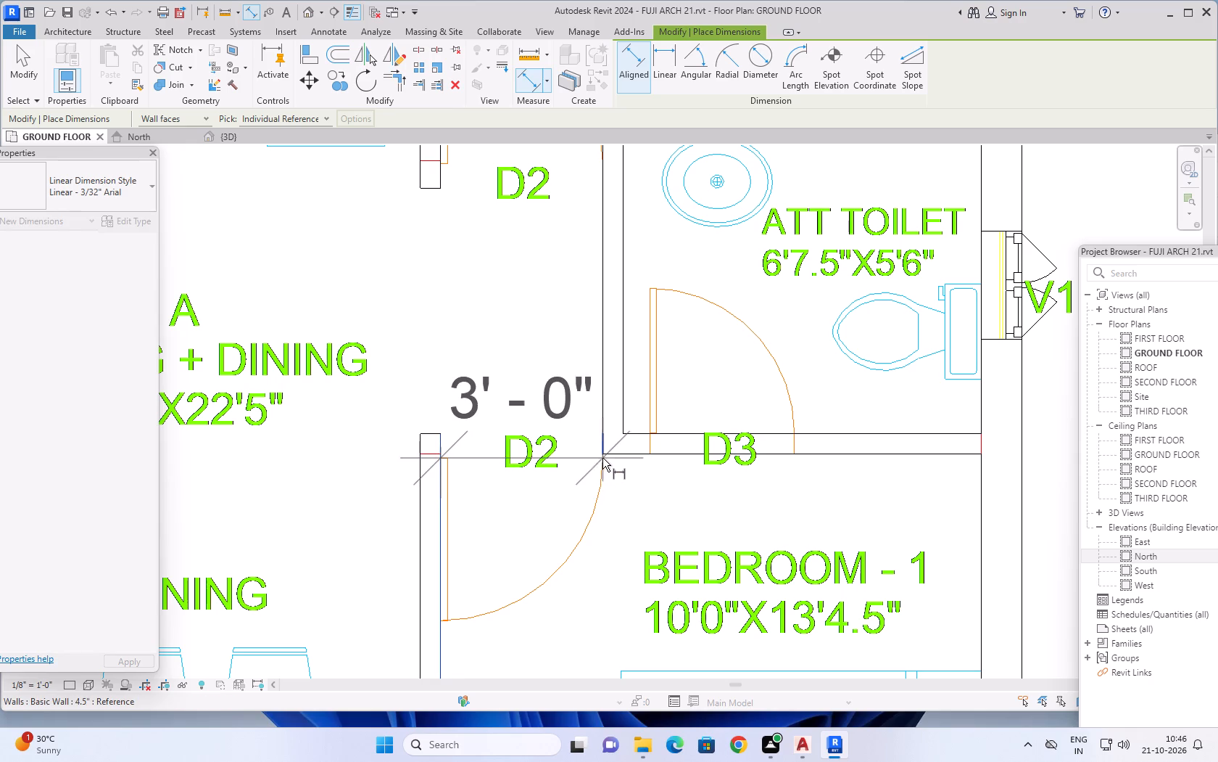
key("Escape")
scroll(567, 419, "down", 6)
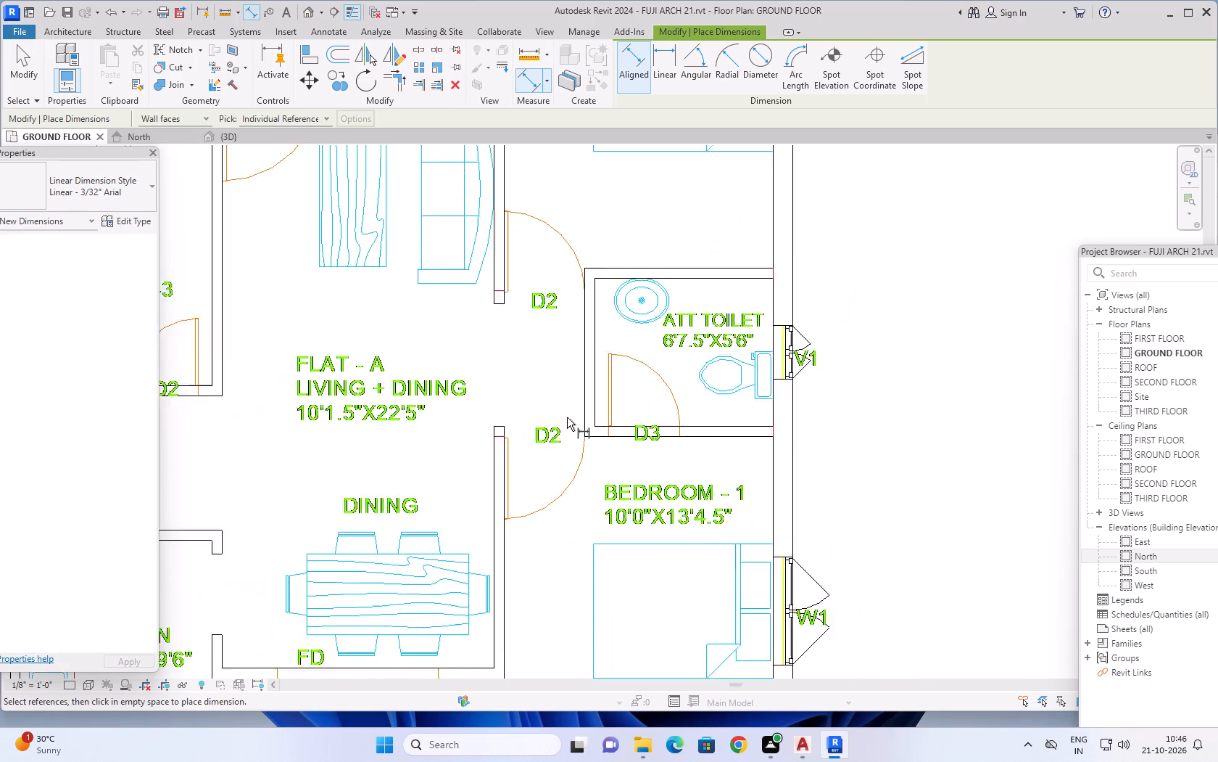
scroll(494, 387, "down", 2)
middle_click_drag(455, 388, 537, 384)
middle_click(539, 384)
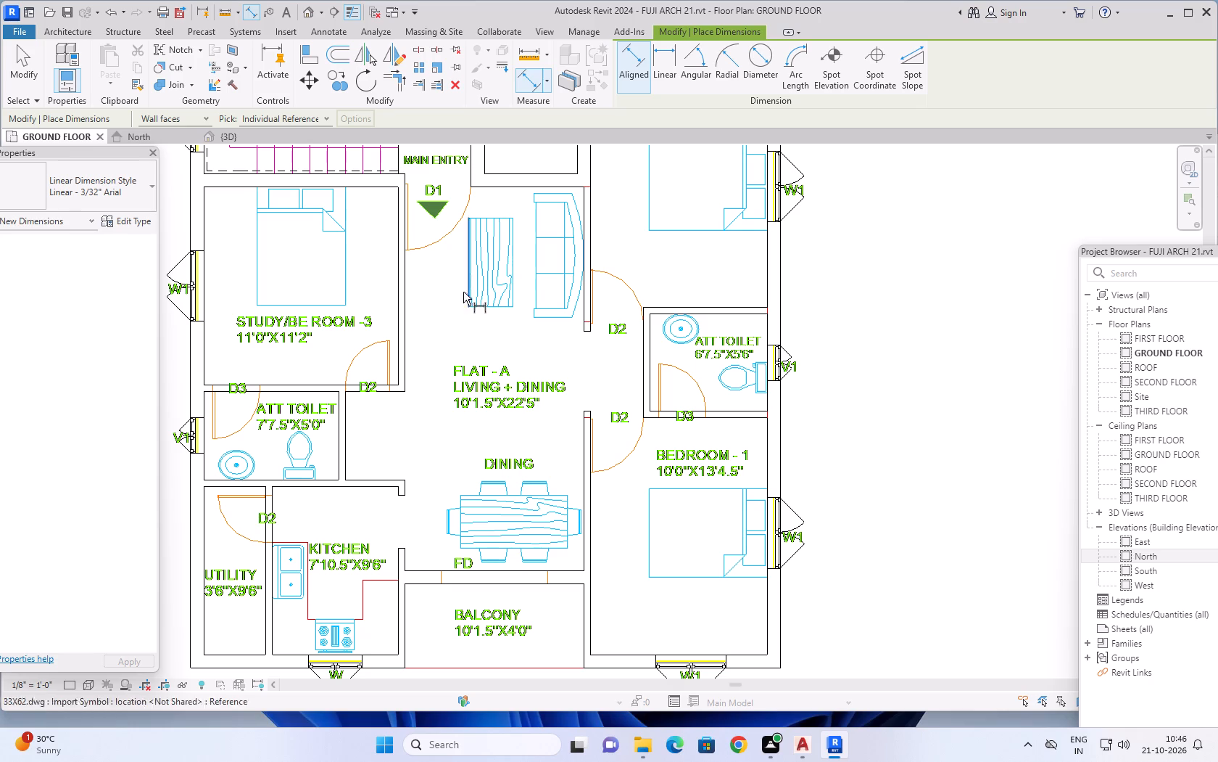
Measure the width of the D3 door opening between Flat-A's Study Room-3 and its attached toilet with an aligned dimension, without placing the dimension.
scroll(355, 418, "up", 4)
middle_click_drag(402, 398, 482, 393)
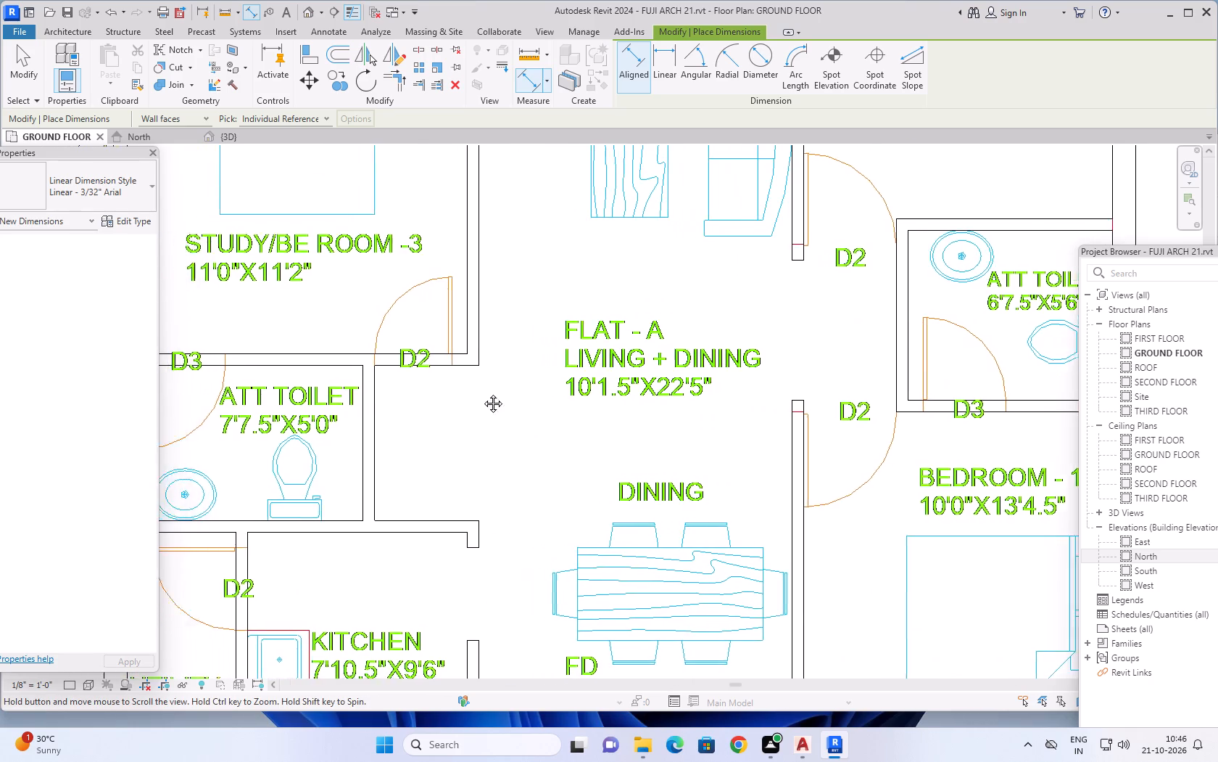
middle_click_drag(482, 393, 584, 364)
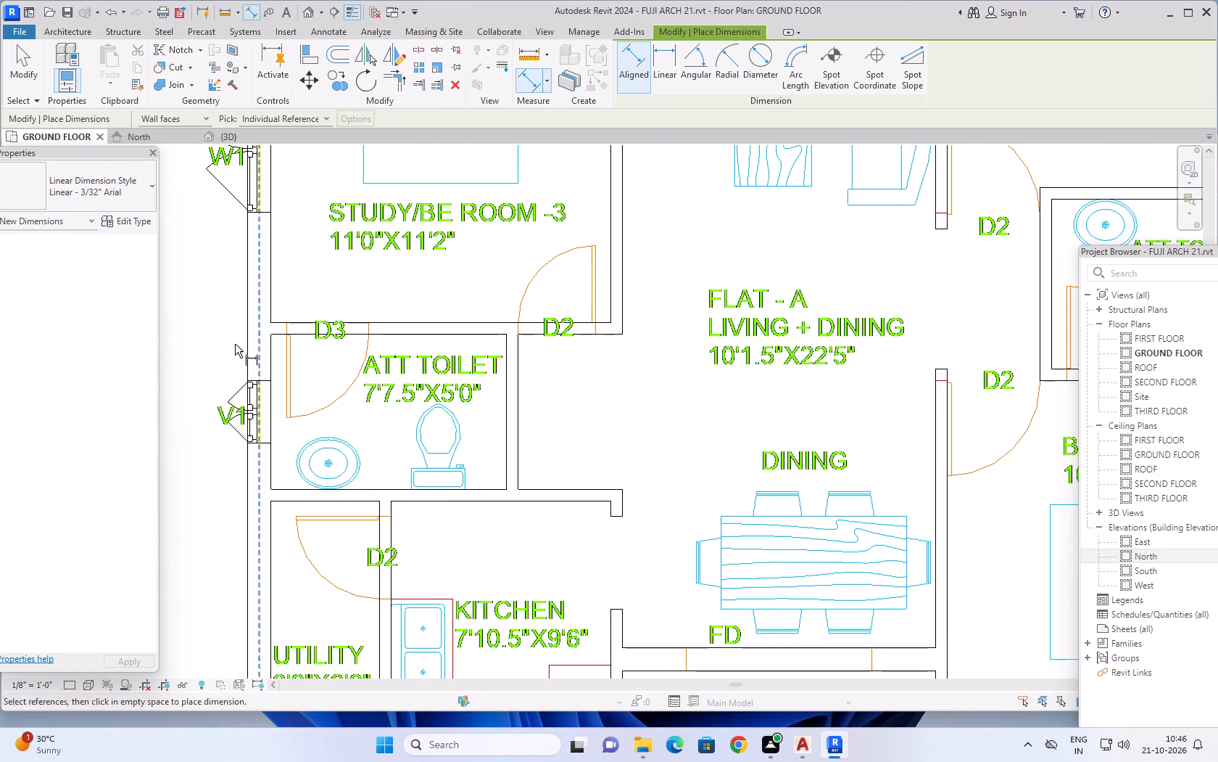
scroll(274, 328, "up", 11)
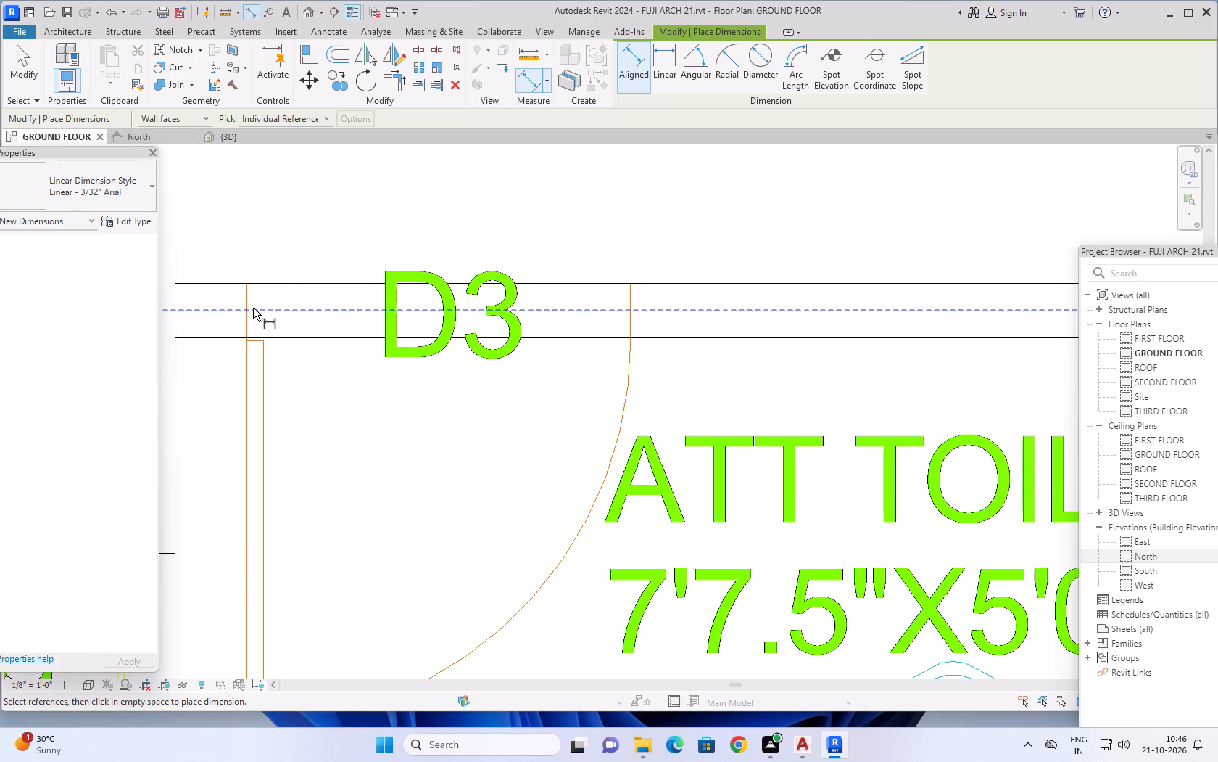
left_click(246, 296)
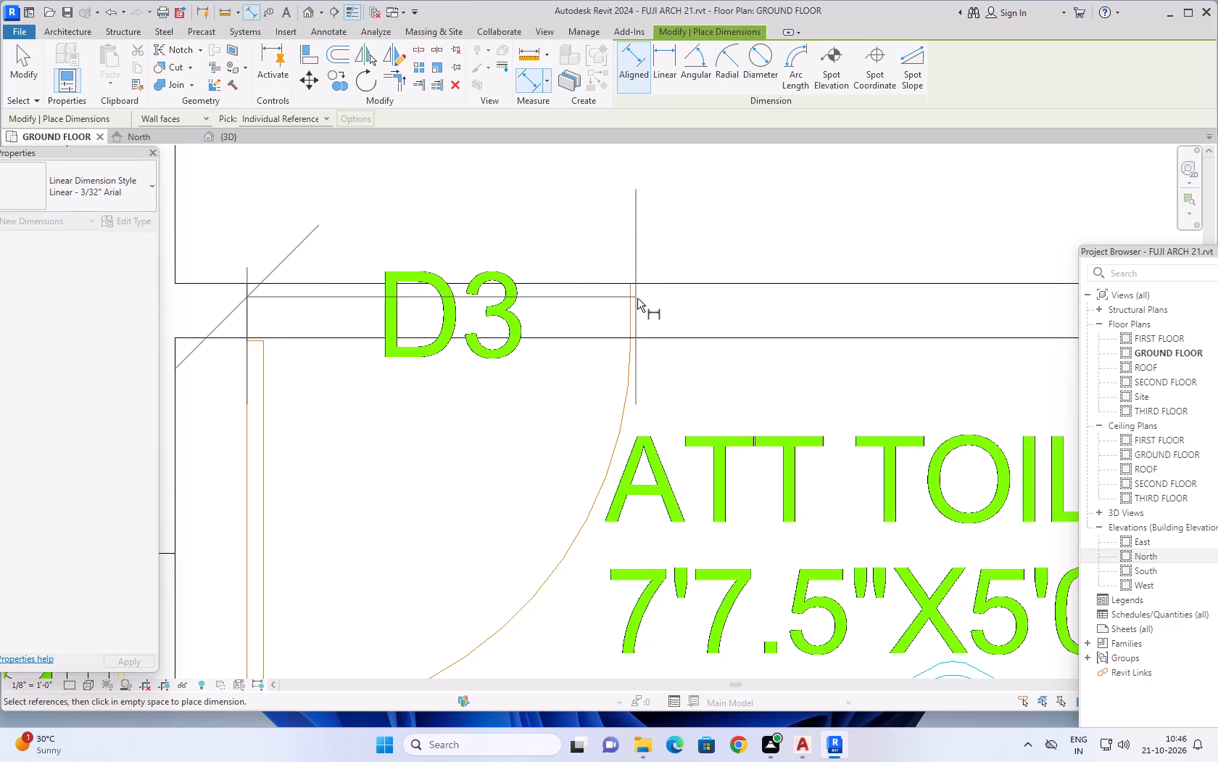
left_click(629, 301)
scroll(607, 254, "down", 8)
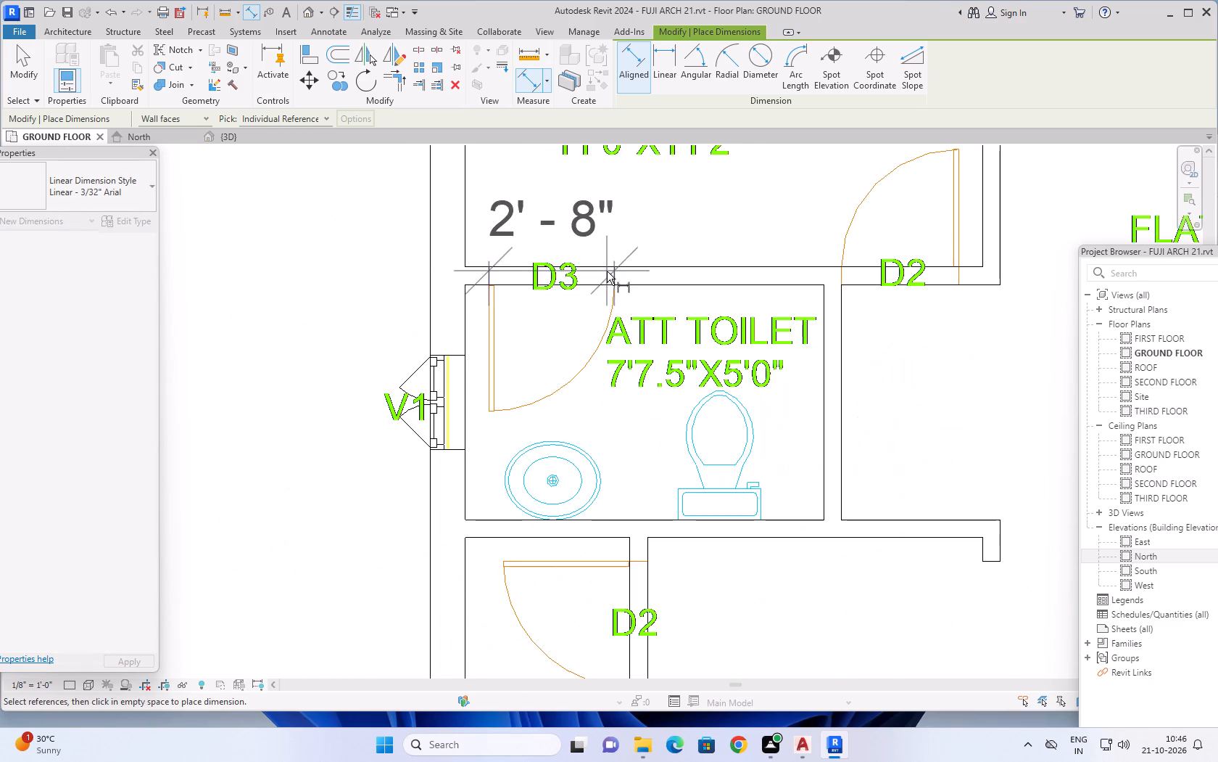
scroll(607, 278, "down", 4)
key("Escape")
scroll(614, 282, "down", 2)
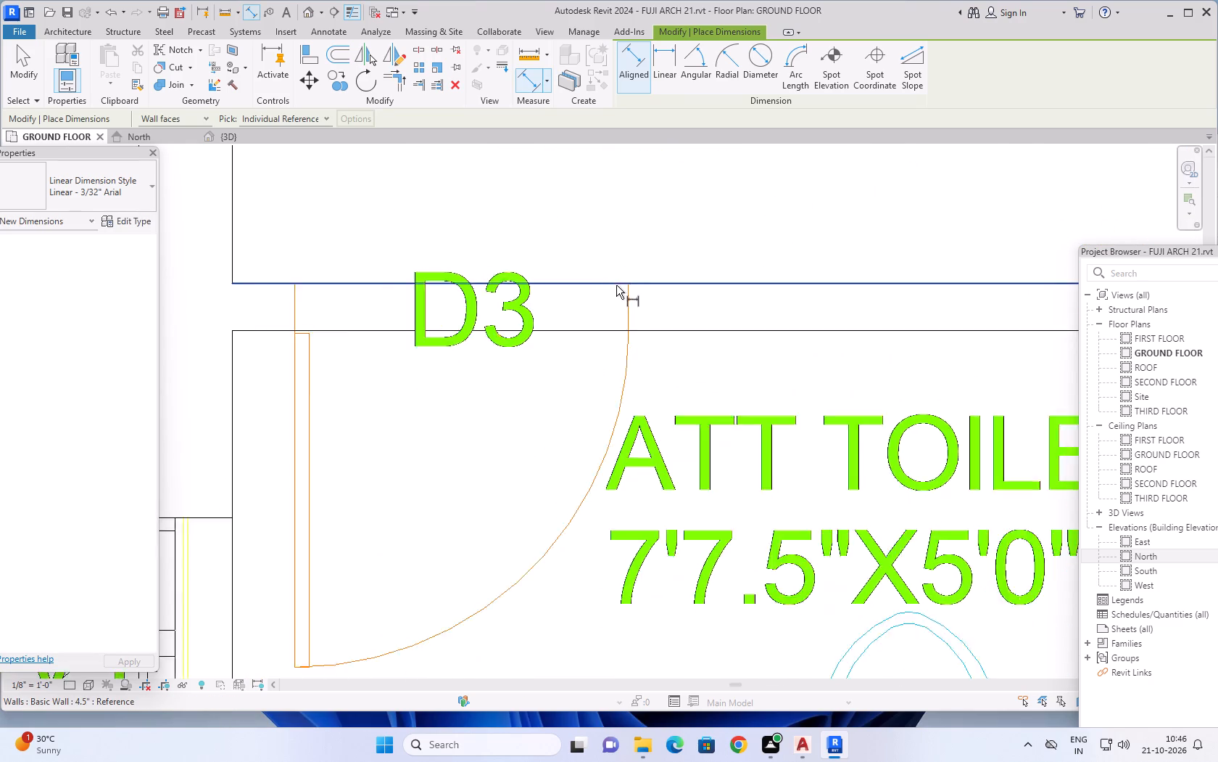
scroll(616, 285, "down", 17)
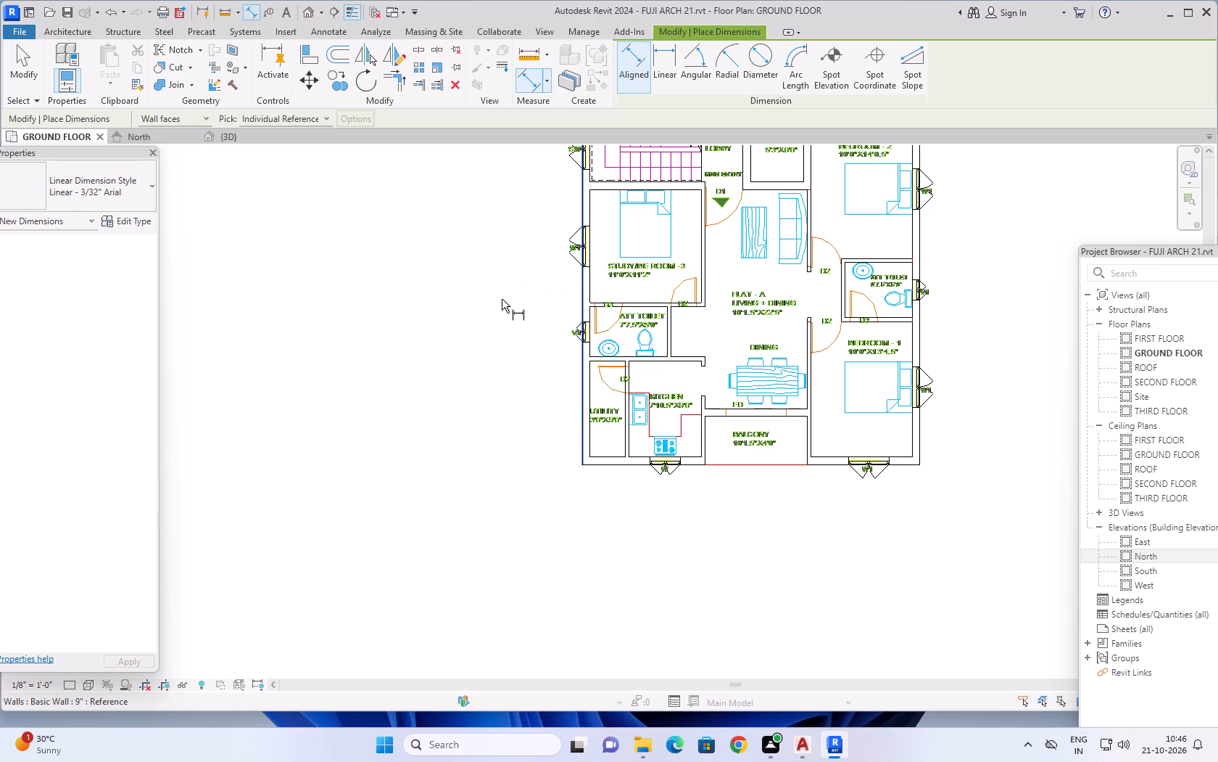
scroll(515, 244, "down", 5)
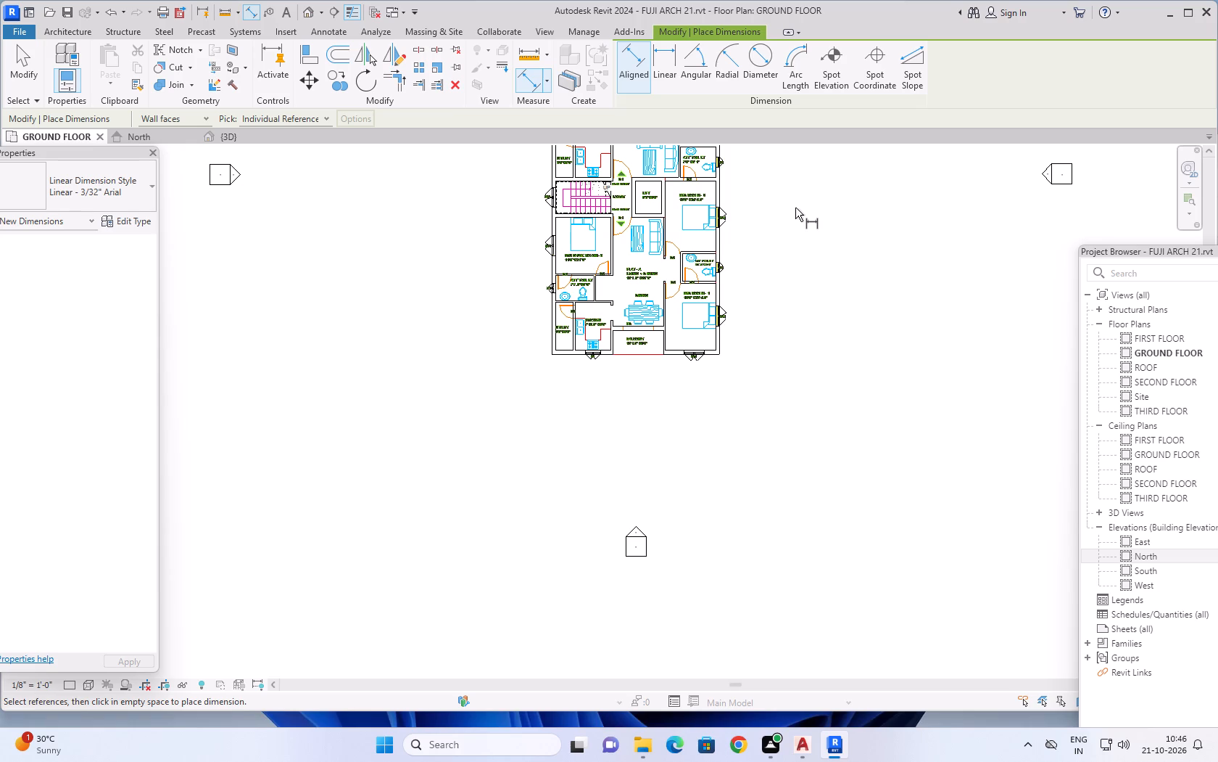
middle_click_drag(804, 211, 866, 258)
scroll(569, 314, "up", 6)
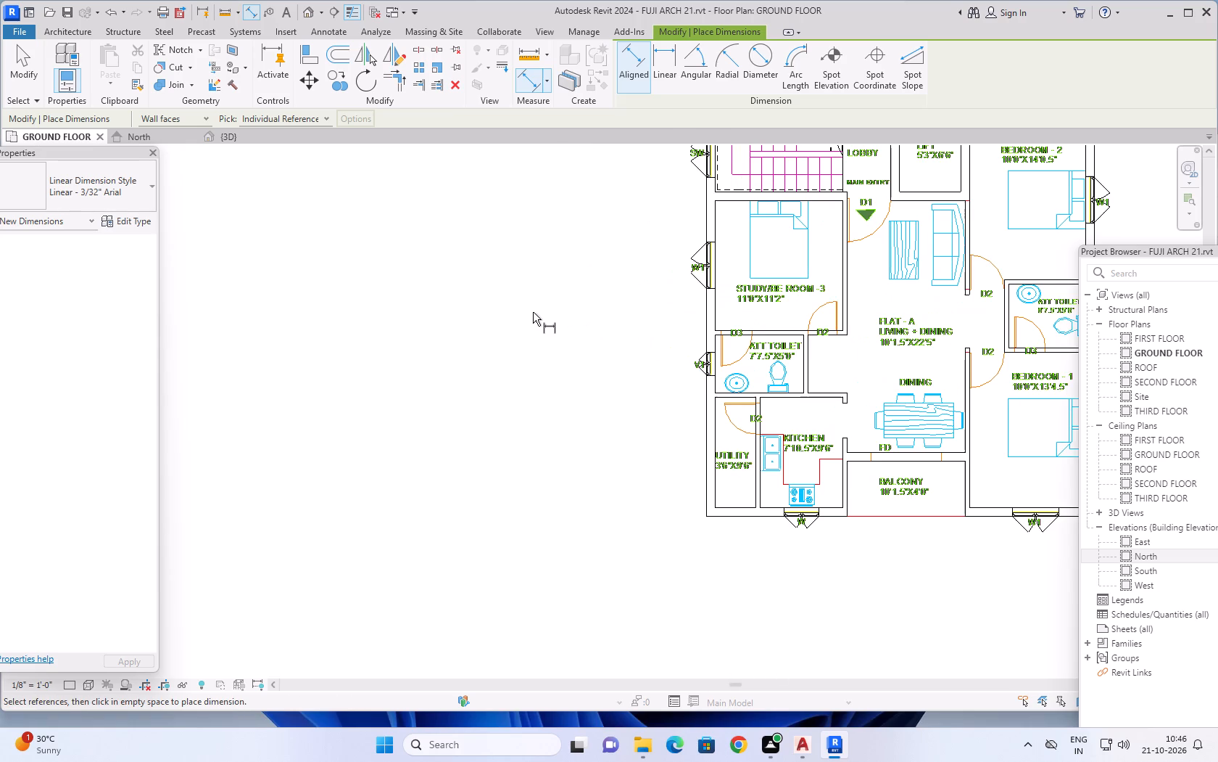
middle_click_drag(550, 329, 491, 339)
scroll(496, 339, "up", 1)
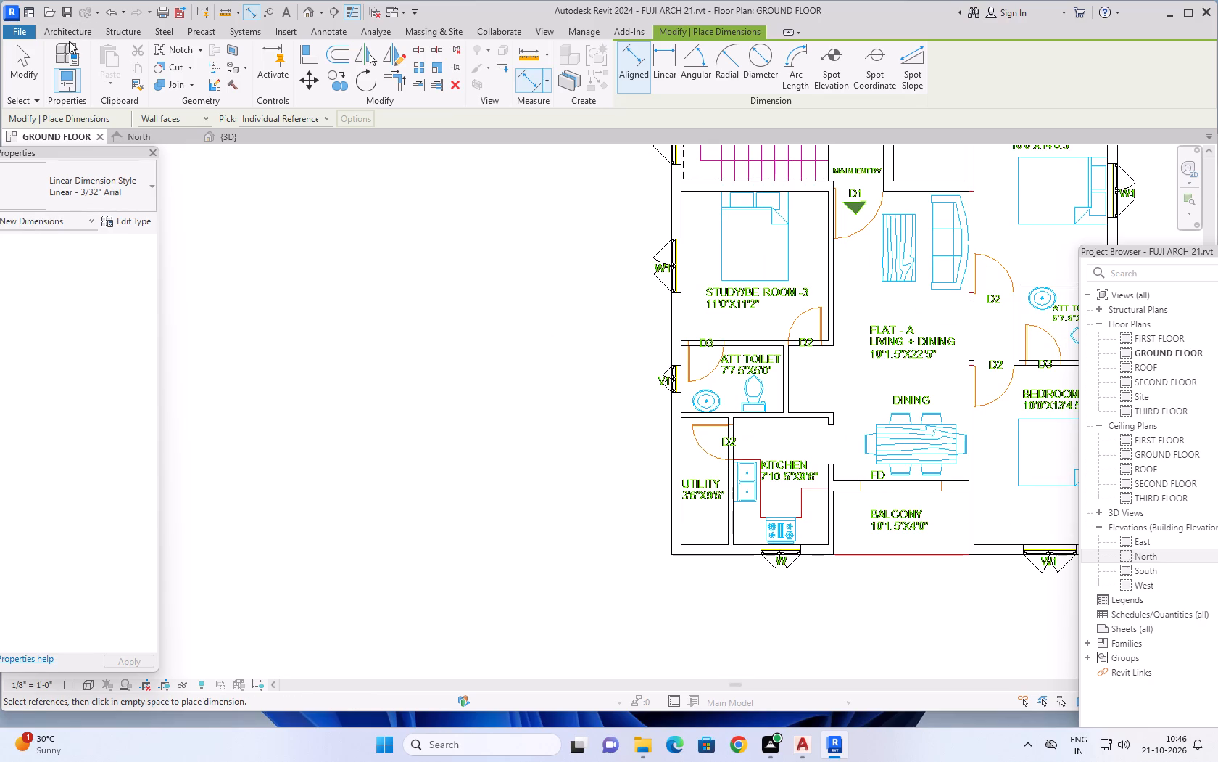
Start the Door command and duplicate the Single-Flush 36" x 84" type as a new door type named 3'X7'.
left_click(69, 31)
left_click(93, 52)
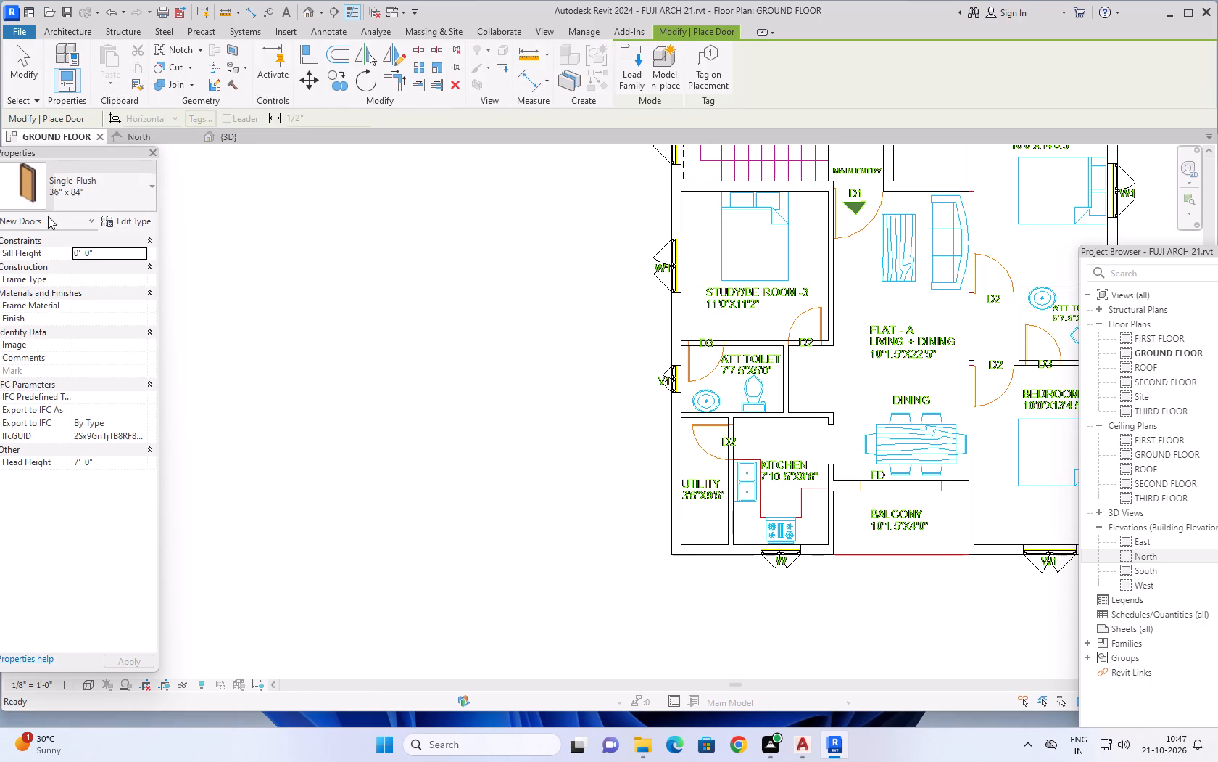
left_click(124, 195)
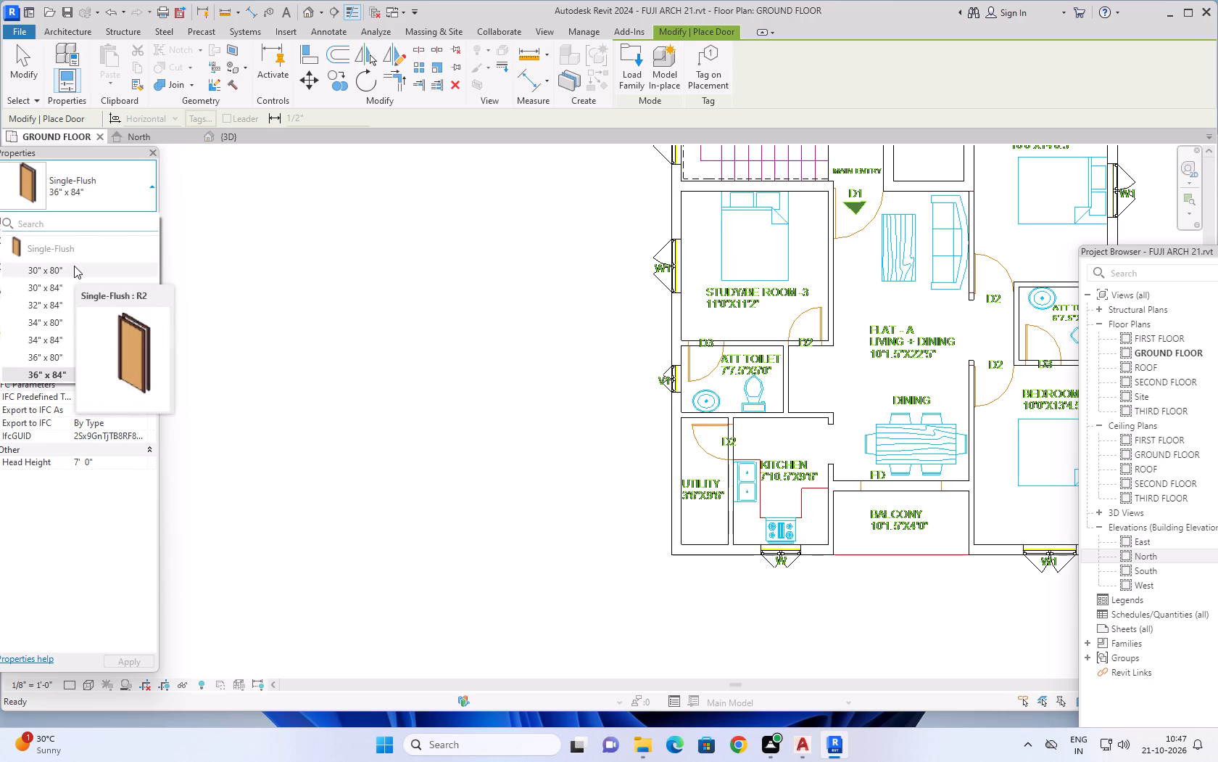
left_click(84, 187)
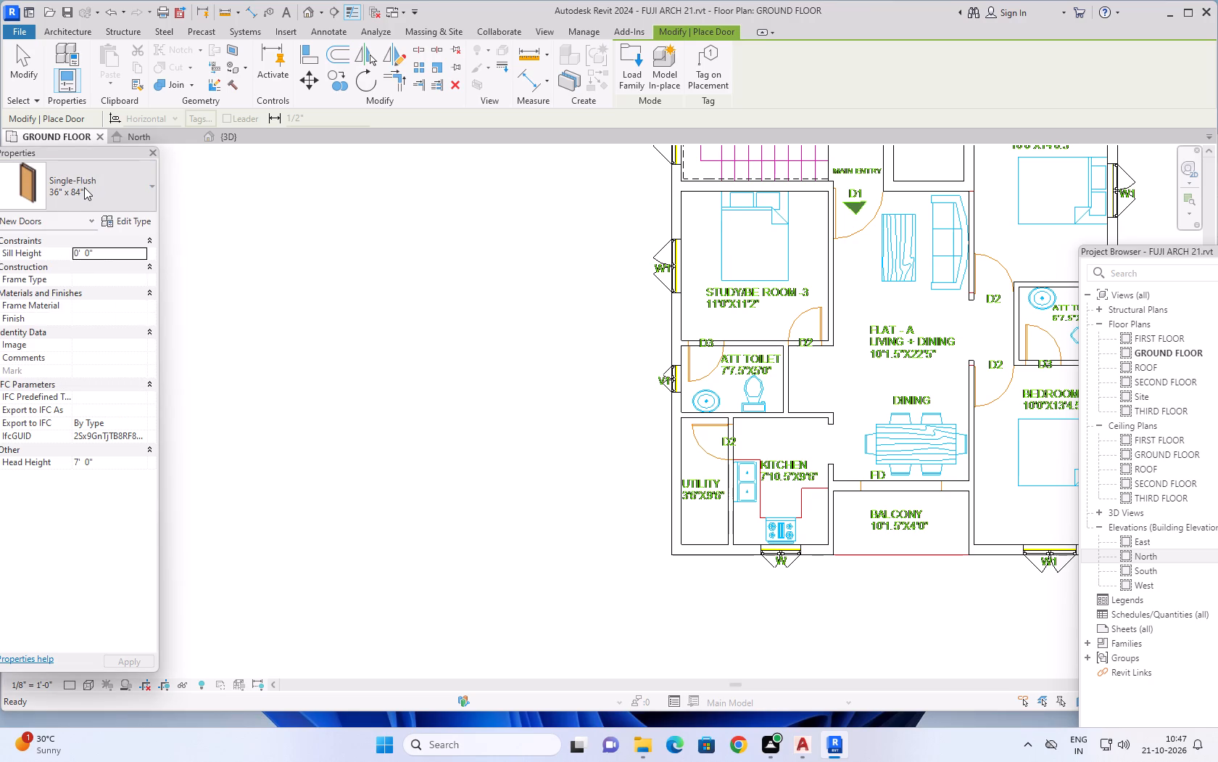
left_click(117, 223)
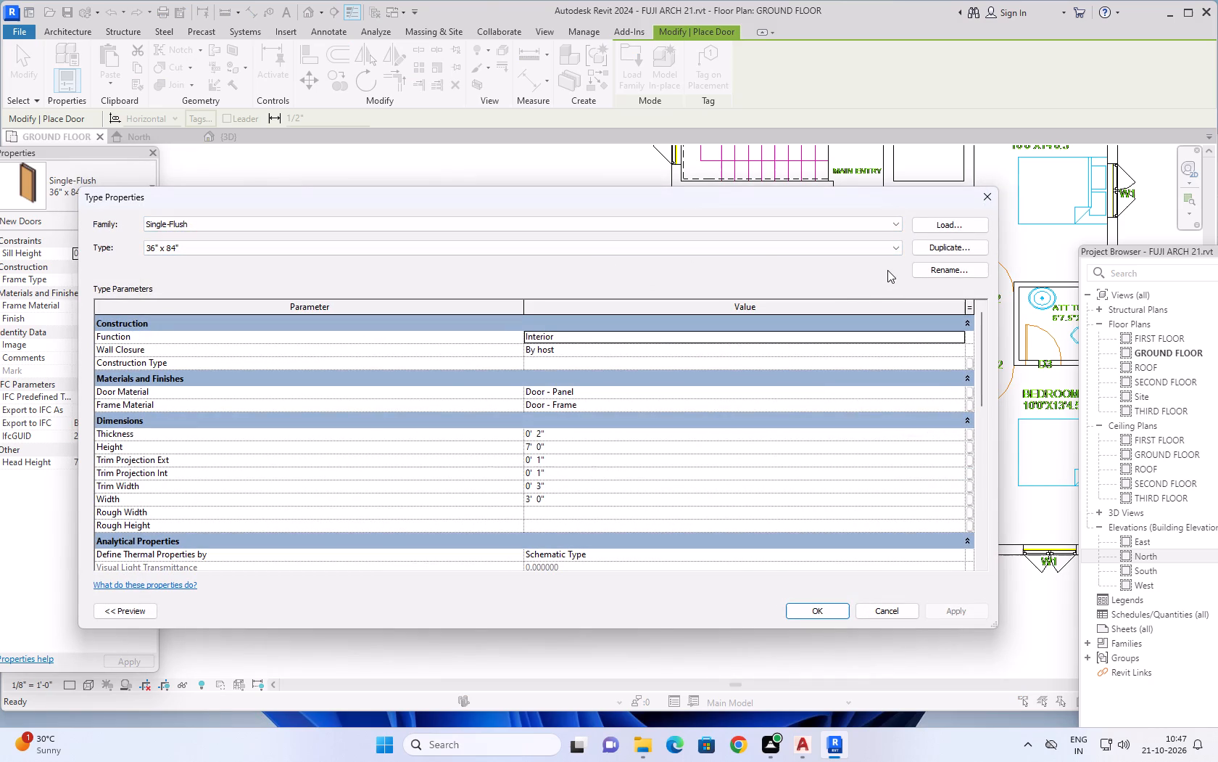
left_click(985, 198)
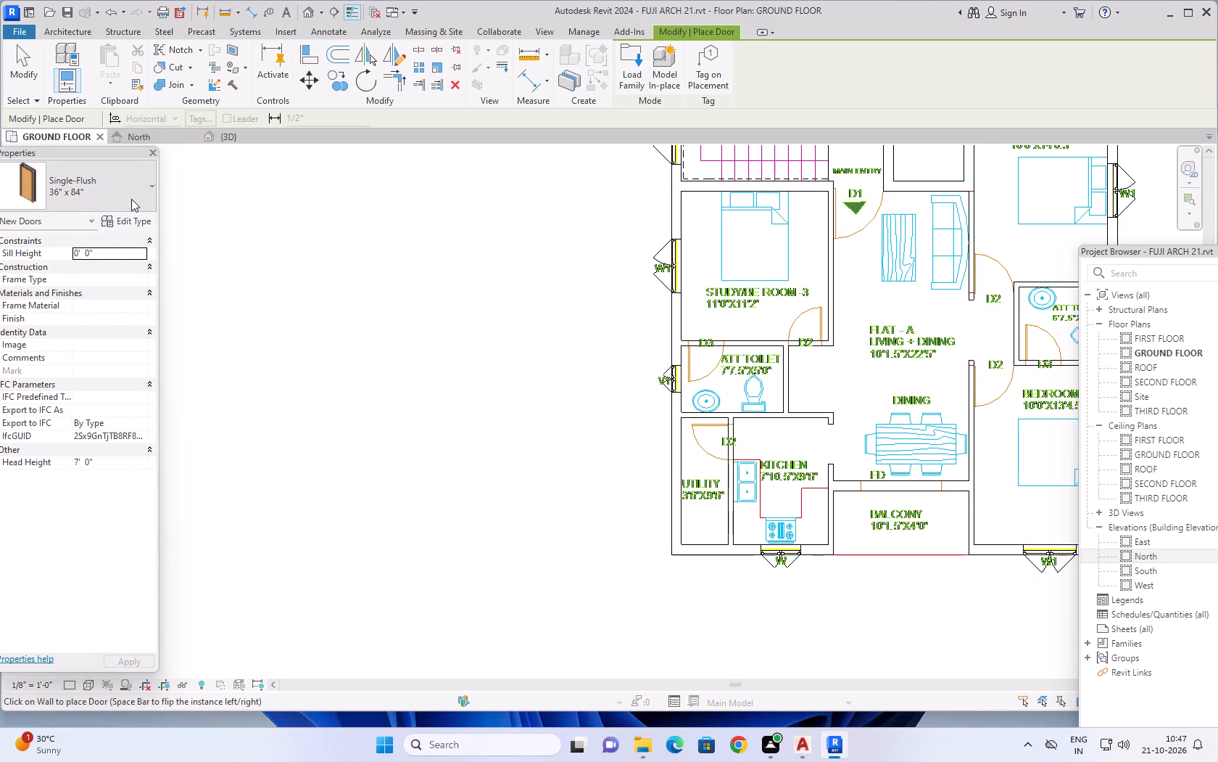
left_click(126, 218)
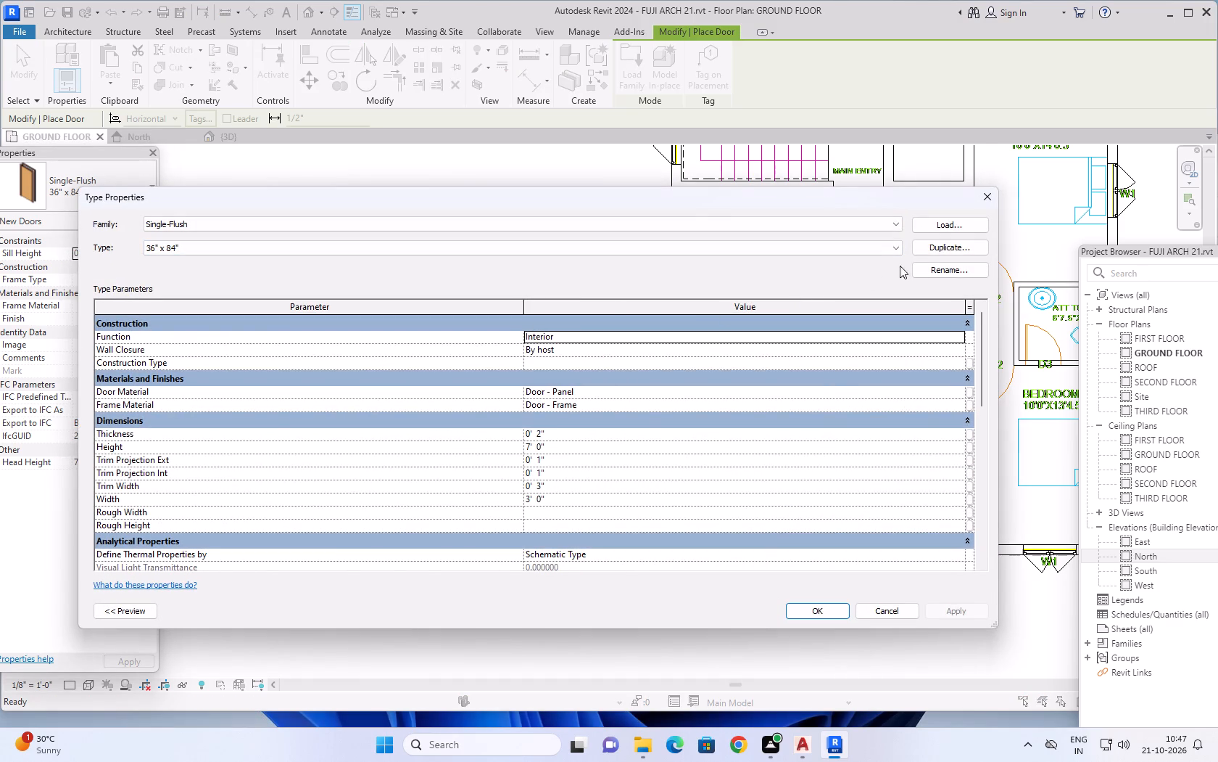
left_click(941, 250)
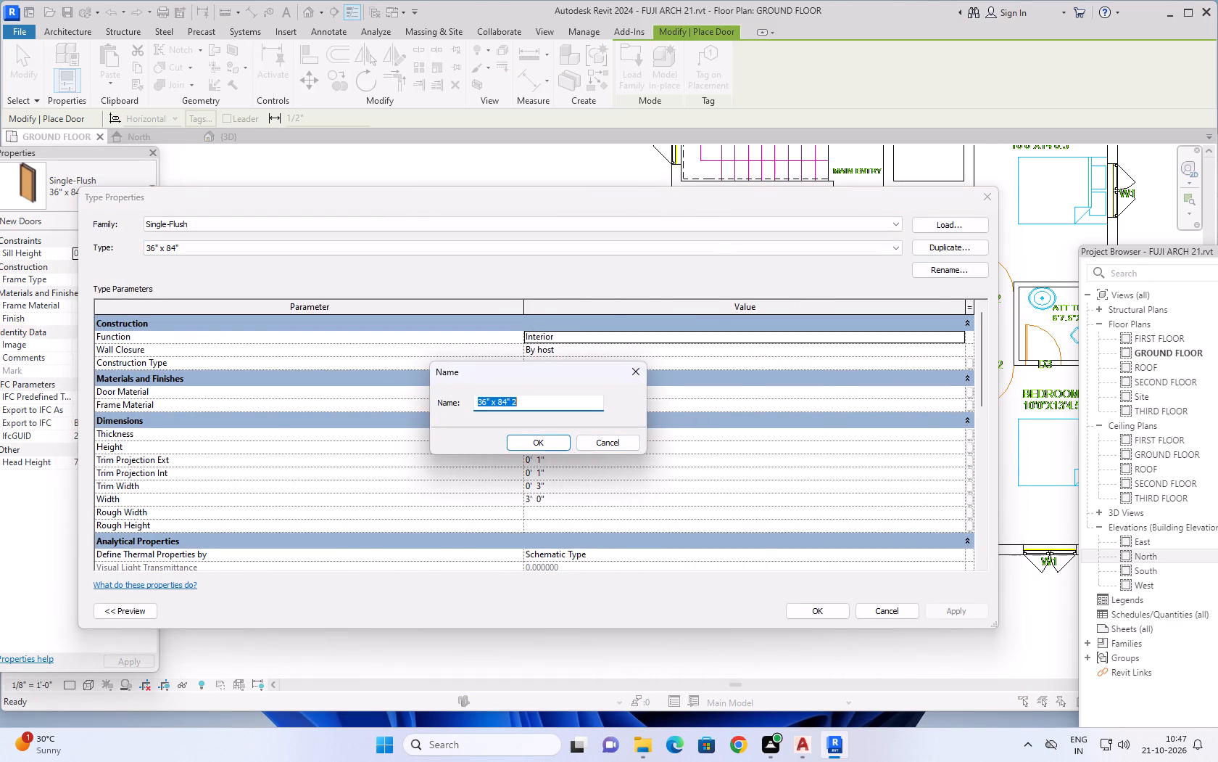
key("BackSpace")
type("3'")
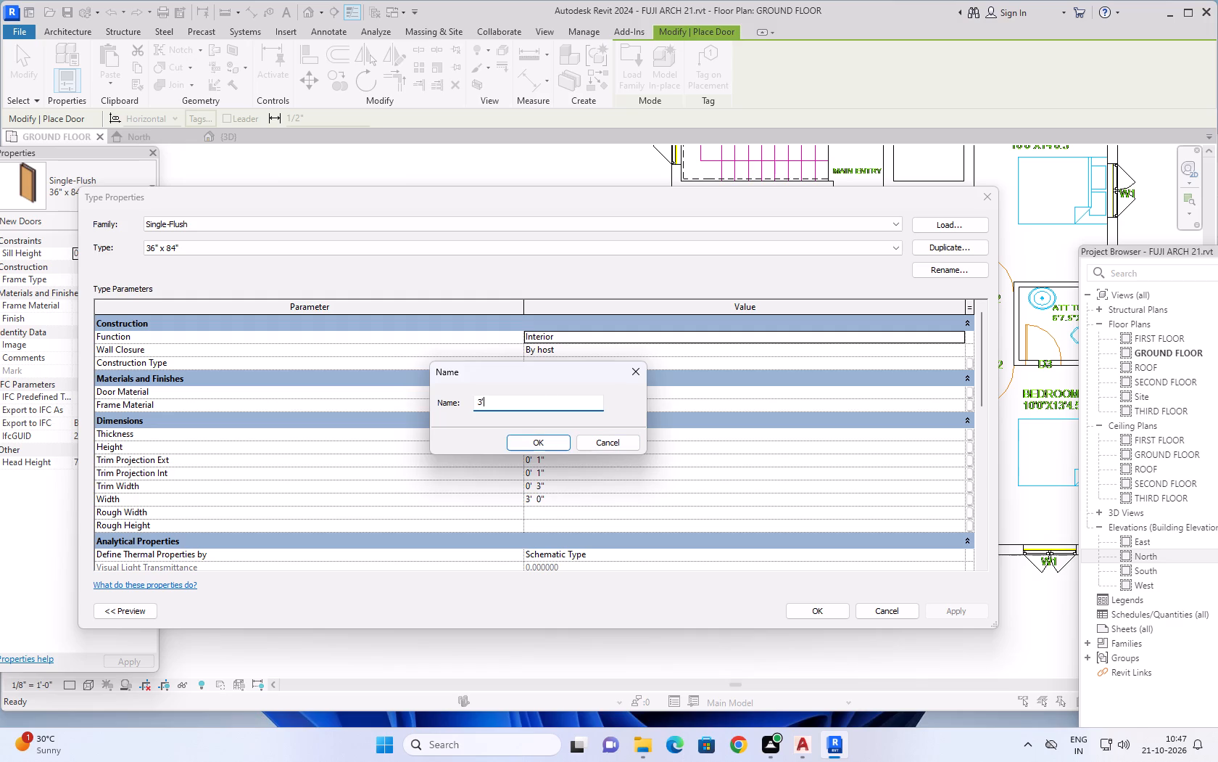
type("X7'")
left_click(551, 441)
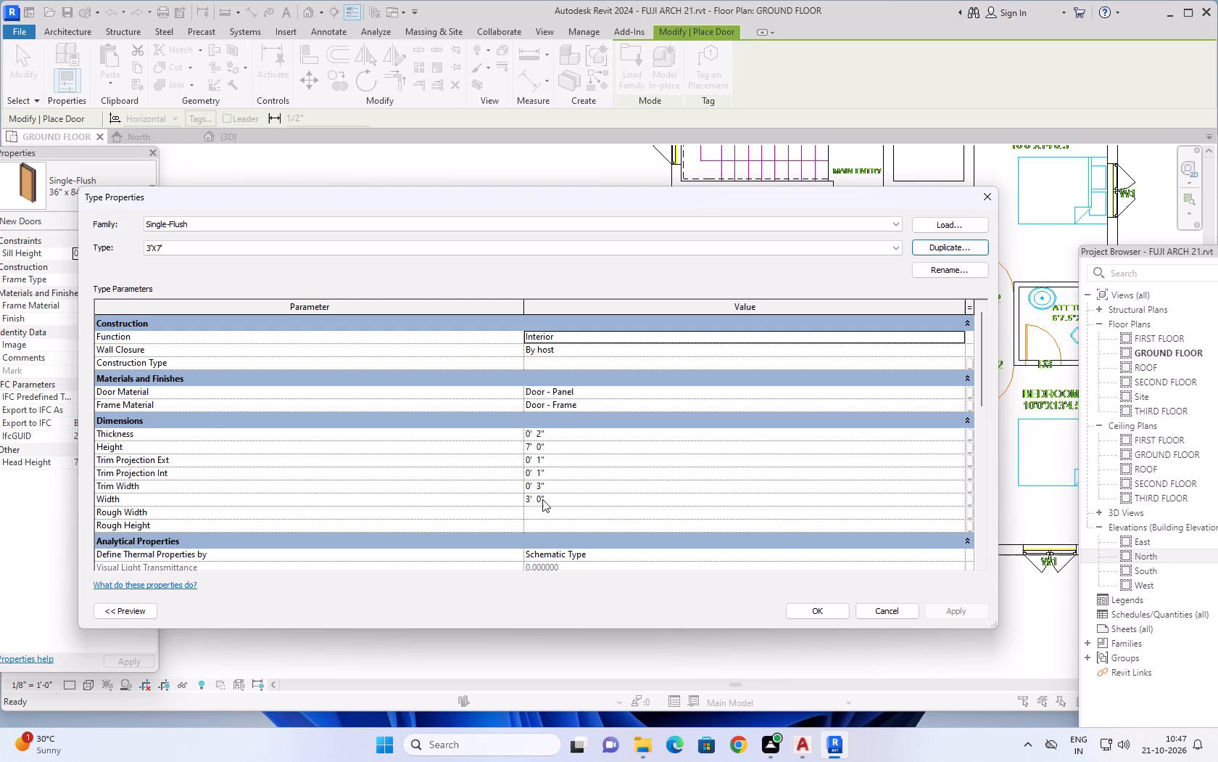
scroll(558, 488, "down", 3)
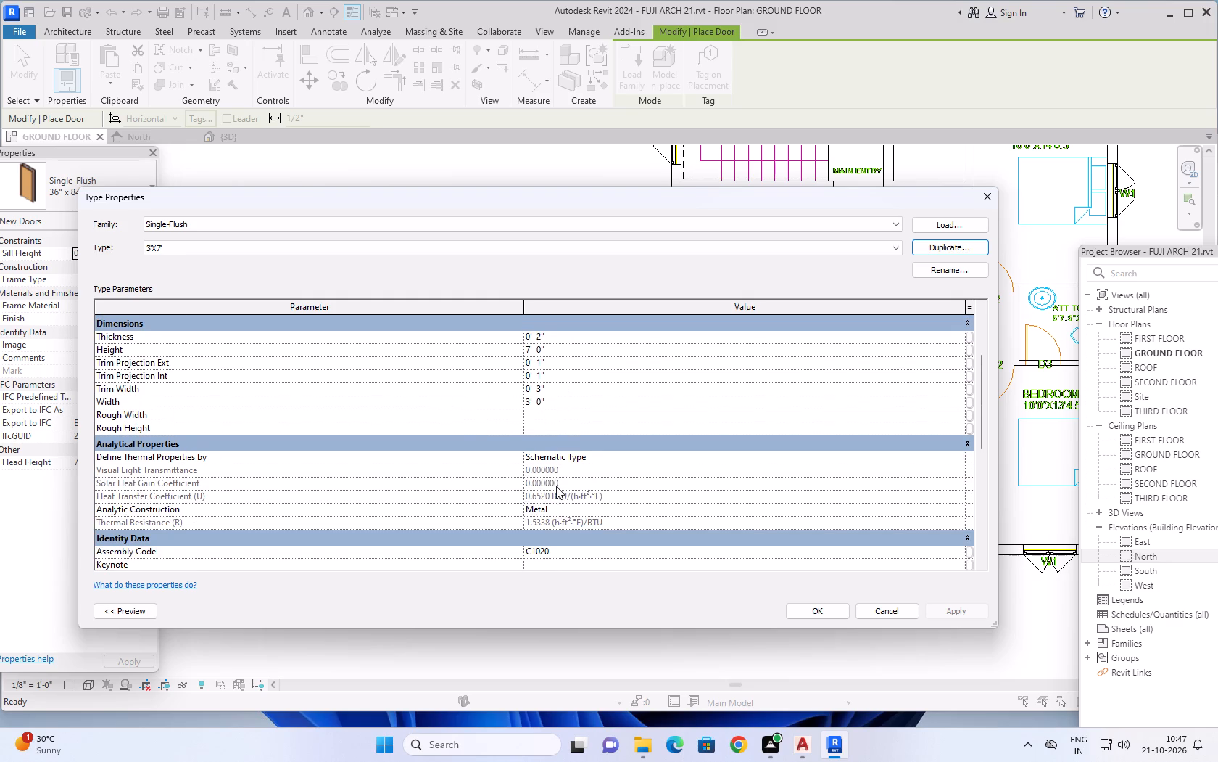
scroll(562, 477, "down", 16)
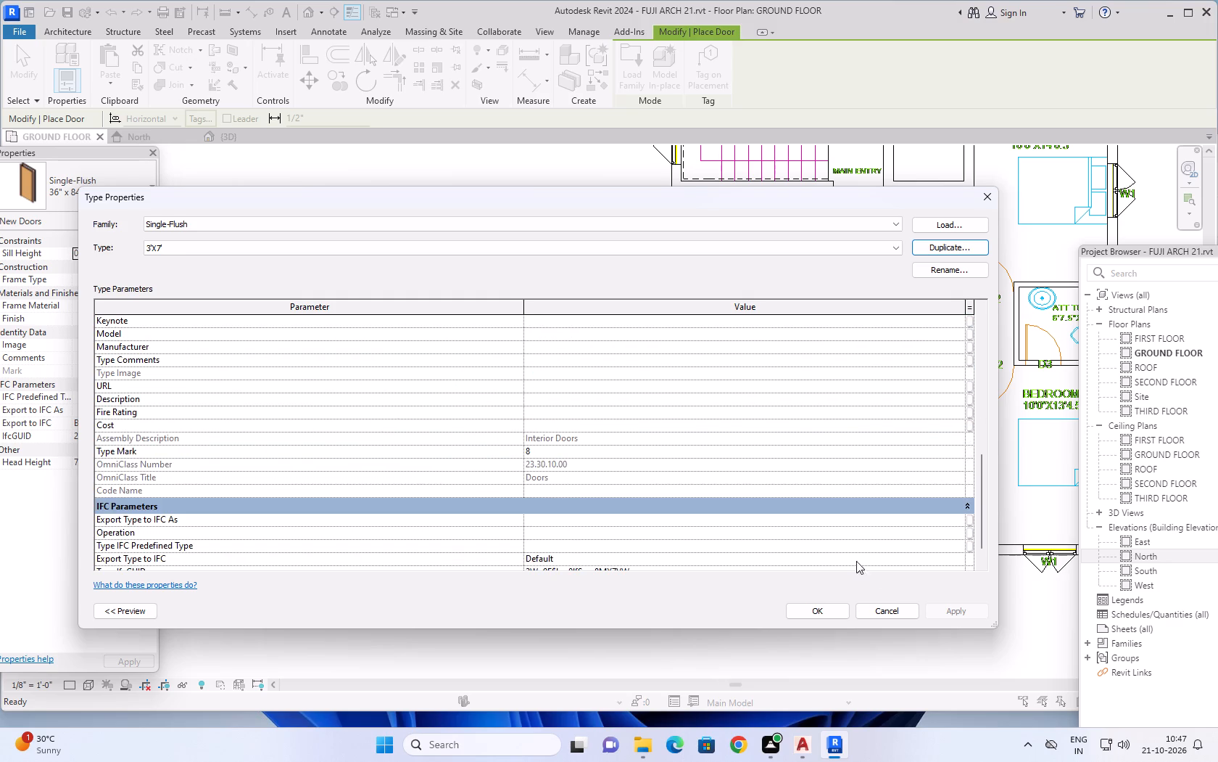
left_click(827, 607)
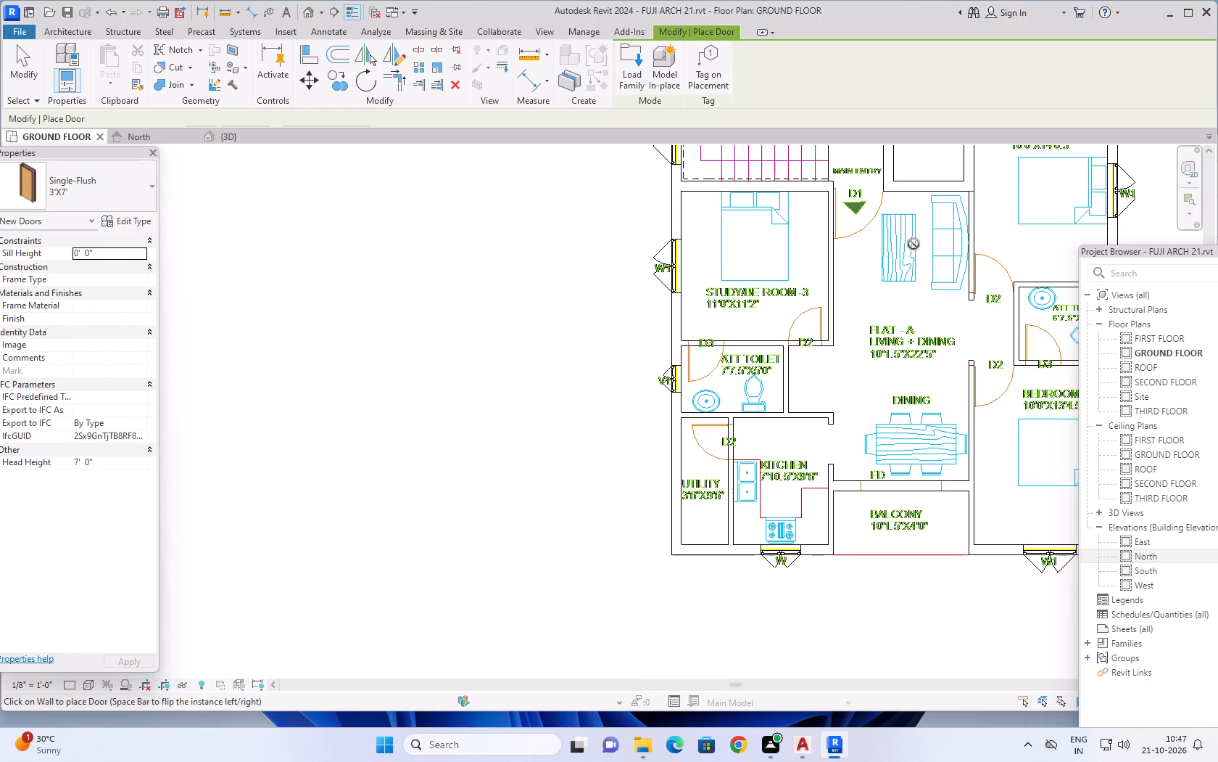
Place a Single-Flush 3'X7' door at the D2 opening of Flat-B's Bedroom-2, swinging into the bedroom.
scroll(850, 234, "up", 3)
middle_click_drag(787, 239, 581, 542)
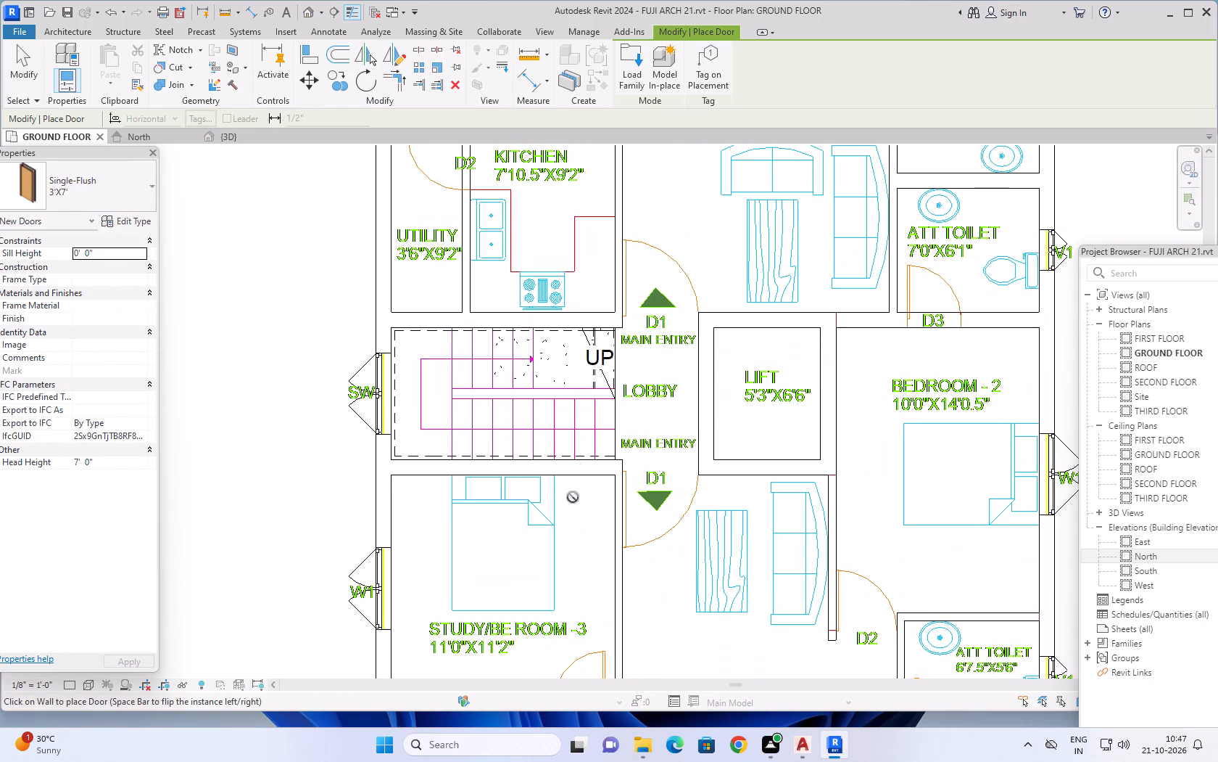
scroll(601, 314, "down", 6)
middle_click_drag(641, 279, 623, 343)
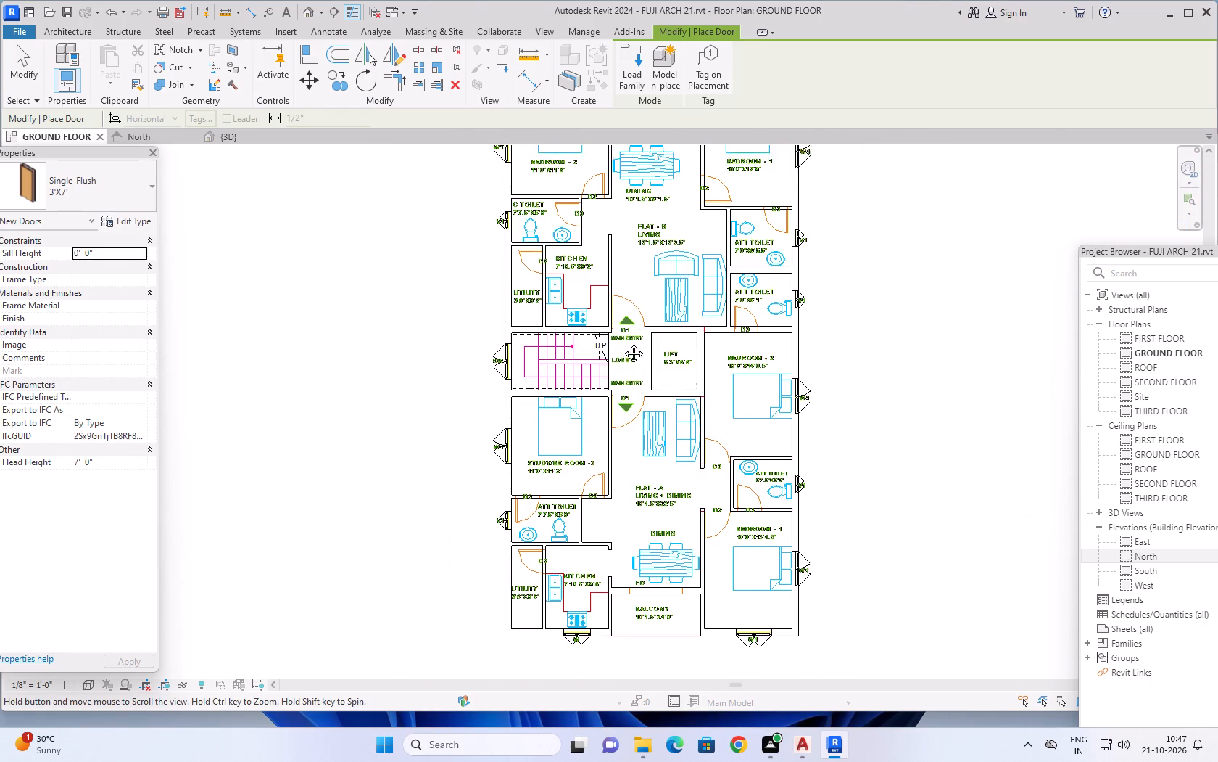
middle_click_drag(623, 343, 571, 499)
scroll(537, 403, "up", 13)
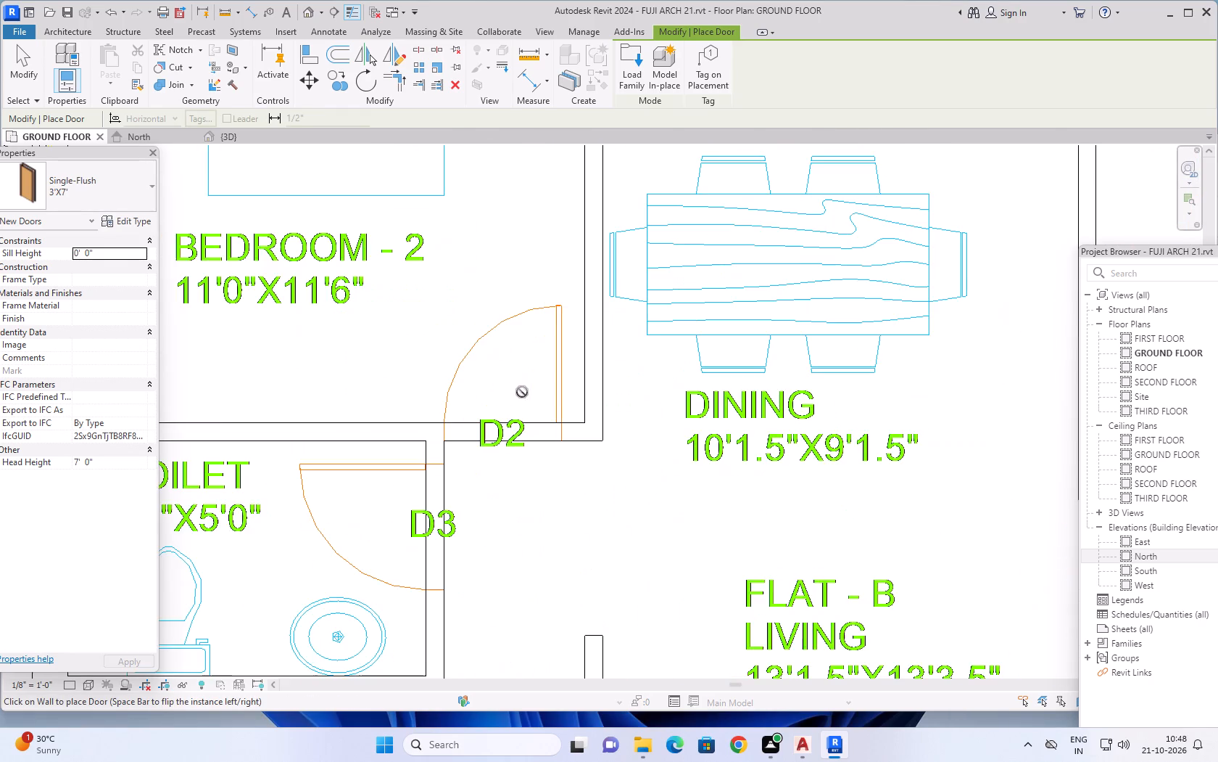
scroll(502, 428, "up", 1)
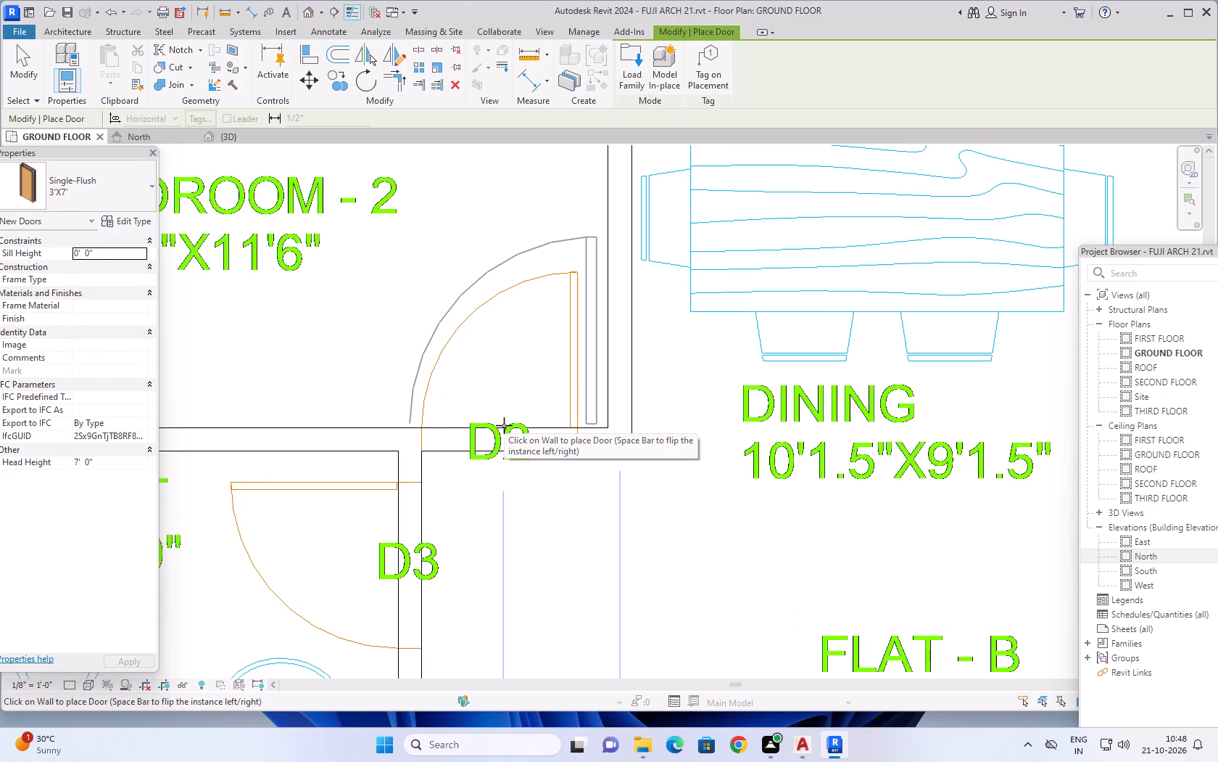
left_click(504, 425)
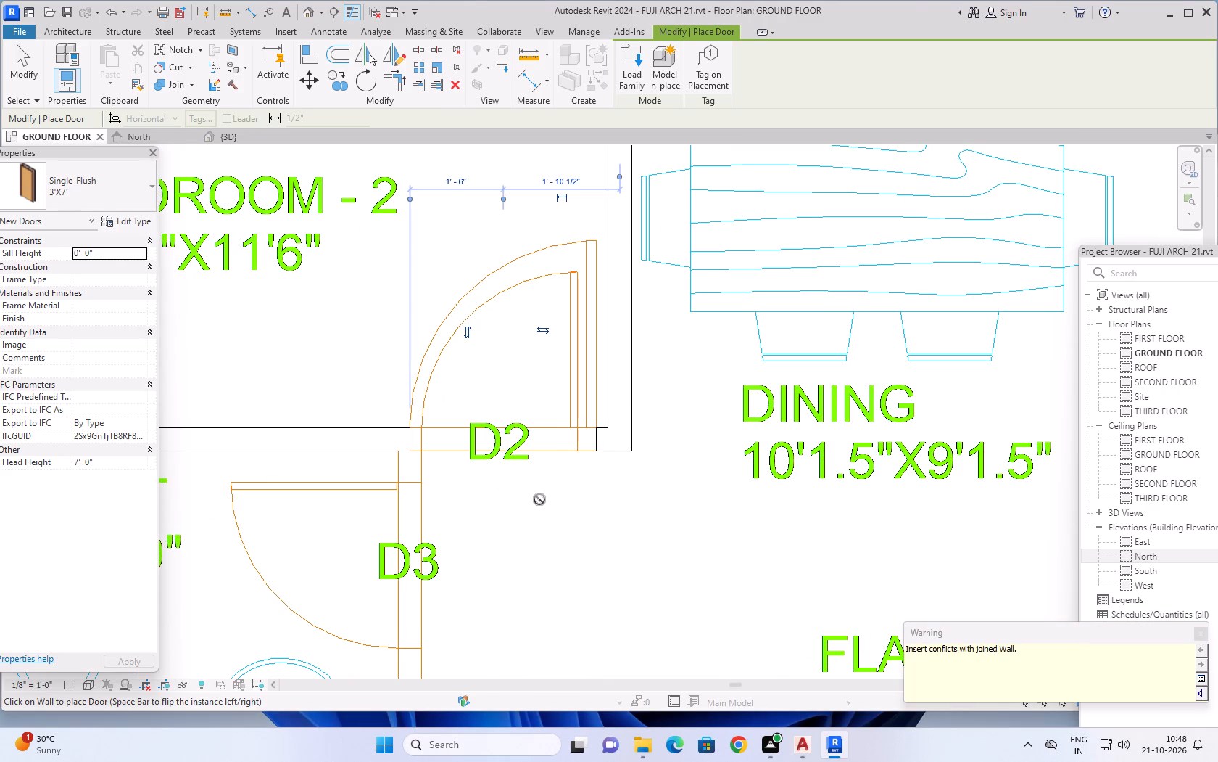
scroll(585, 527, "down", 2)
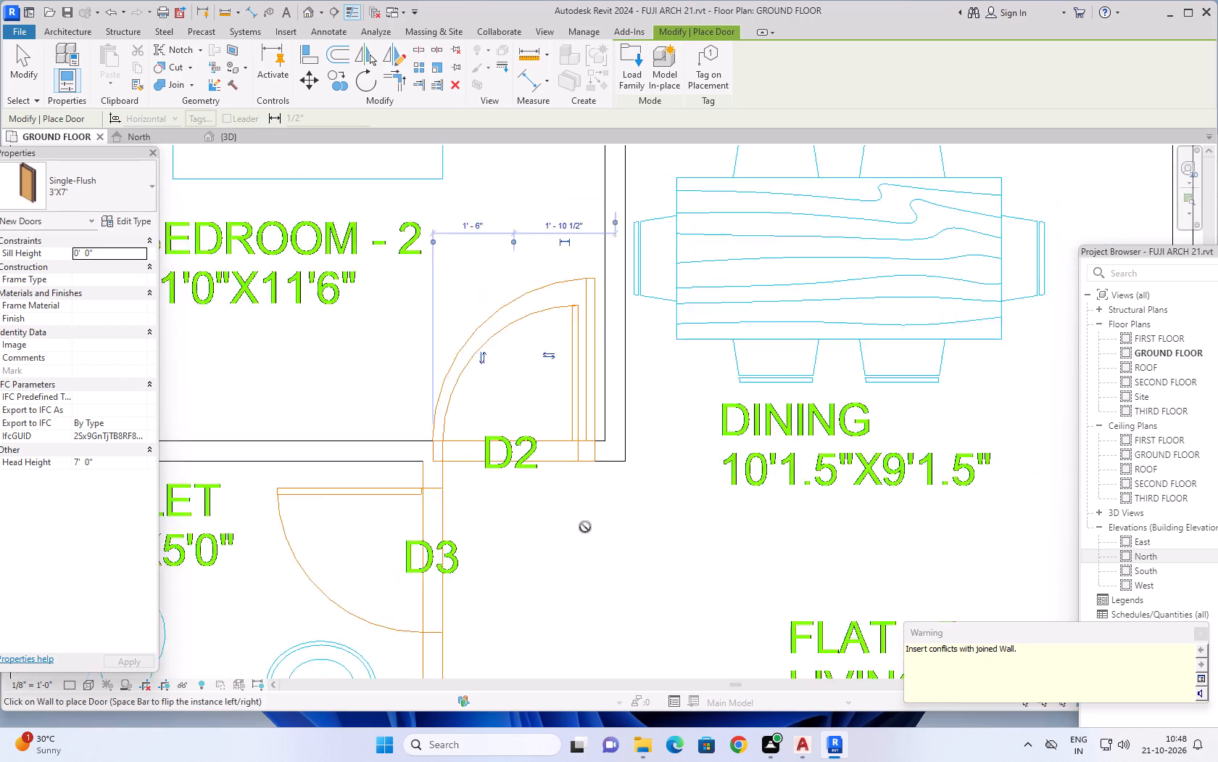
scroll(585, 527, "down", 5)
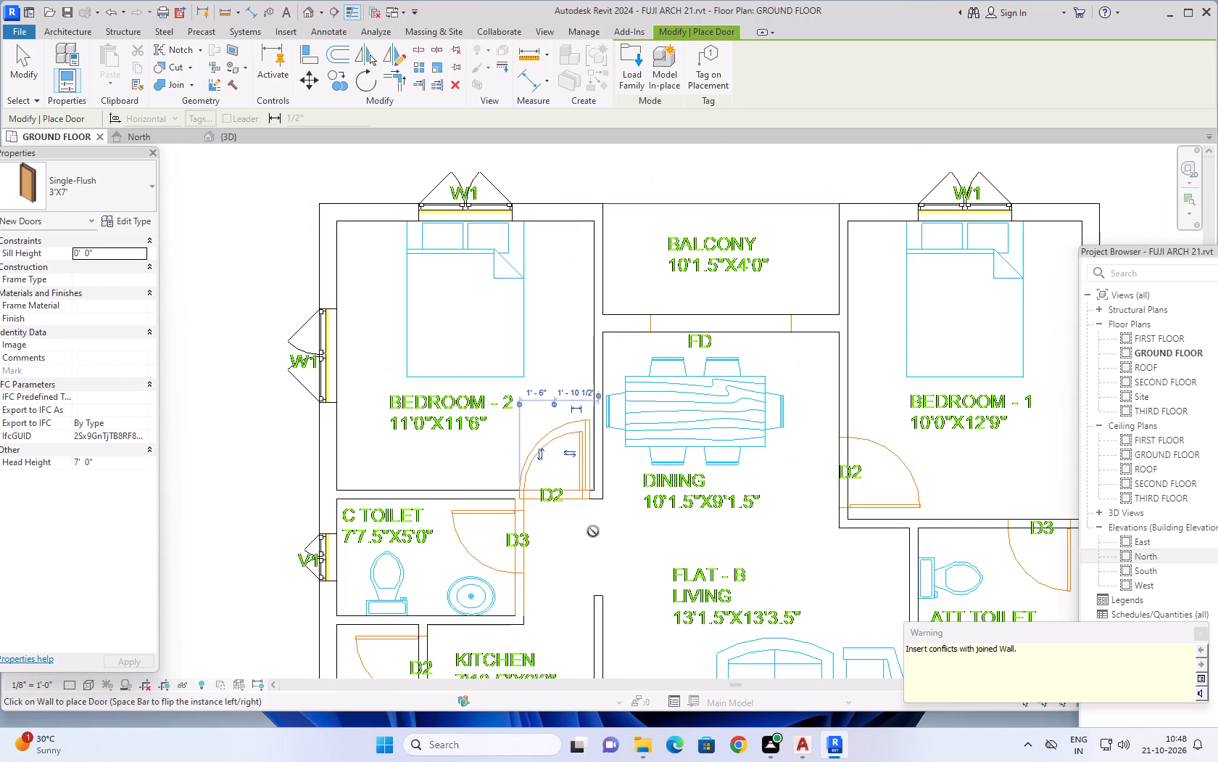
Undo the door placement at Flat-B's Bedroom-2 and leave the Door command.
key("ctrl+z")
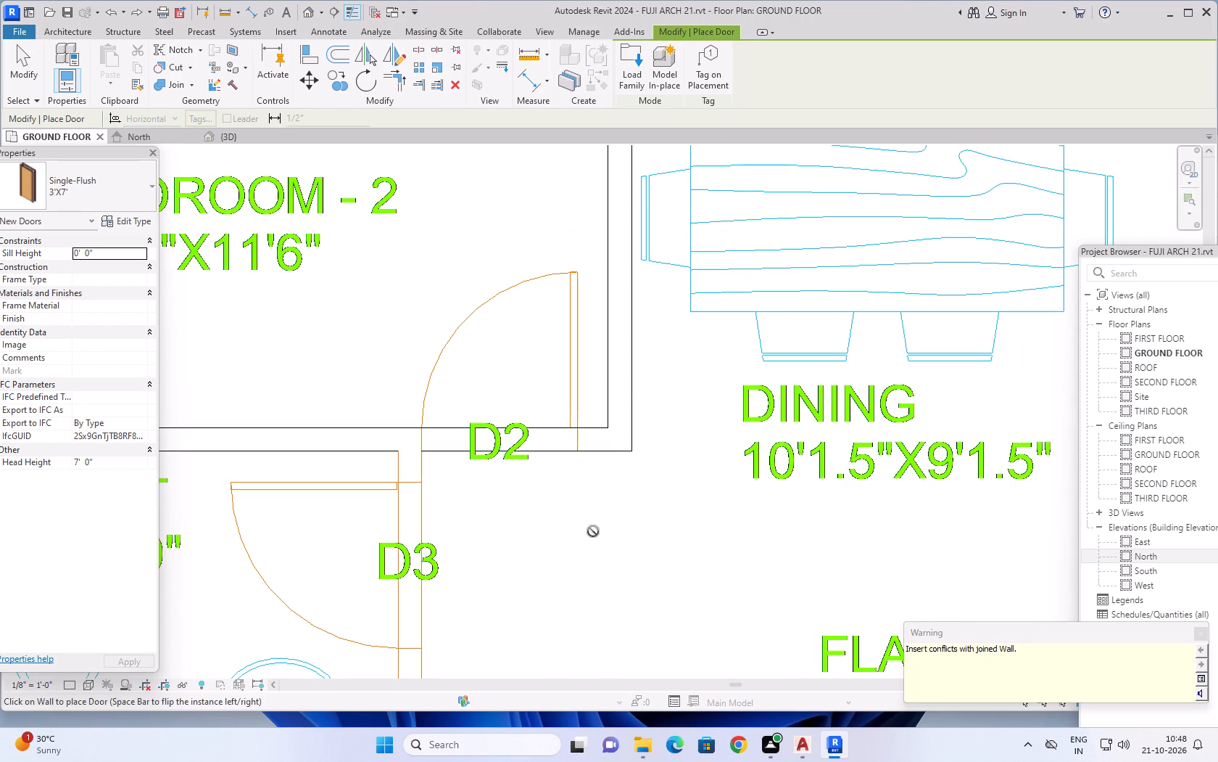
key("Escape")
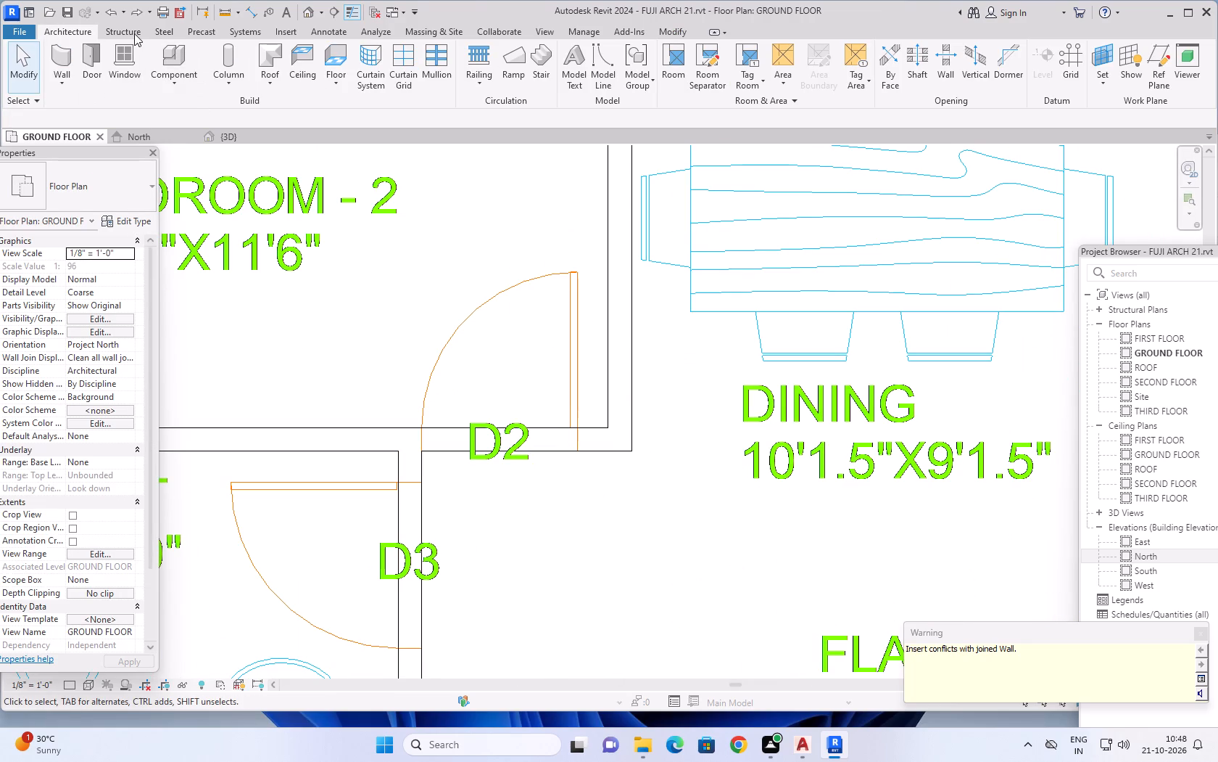
Measure the width of the D2 door opening at Flat-B's Bedroom-2 with an aligned dimension, without placing the dimension.
left_click(252, 5)
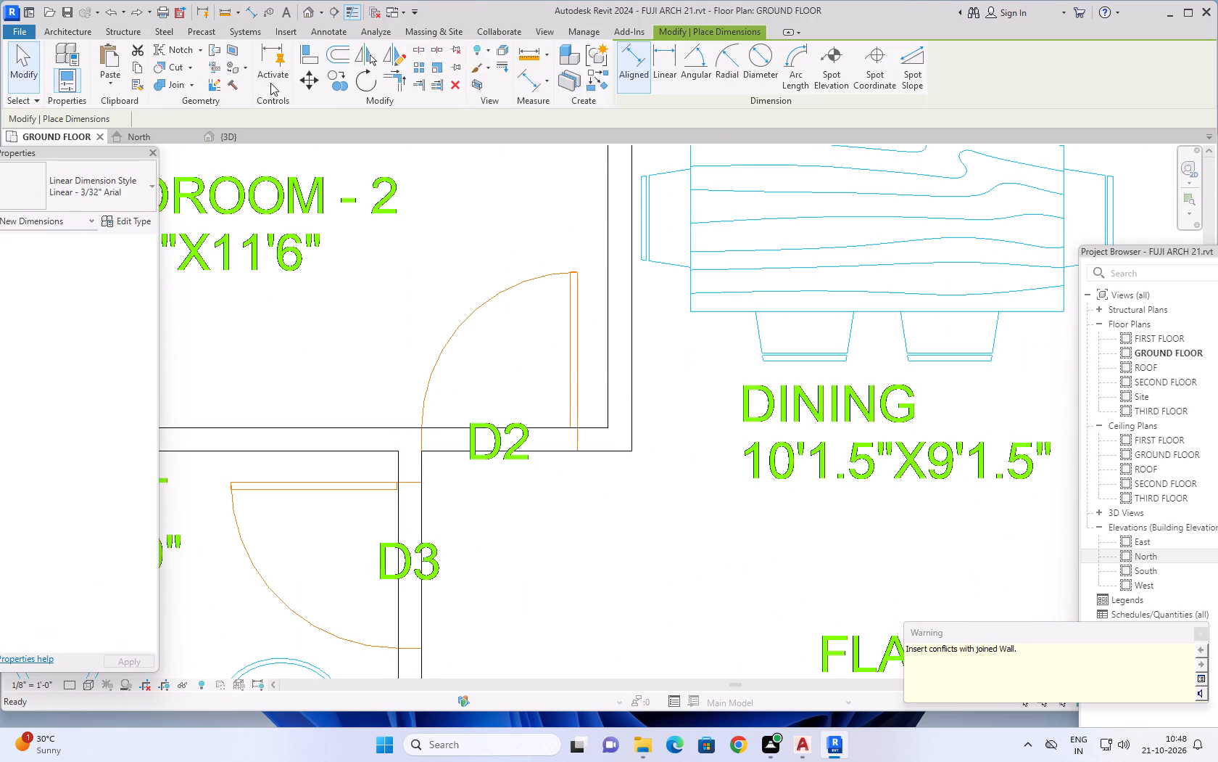
scroll(439, 478, "up", 9)
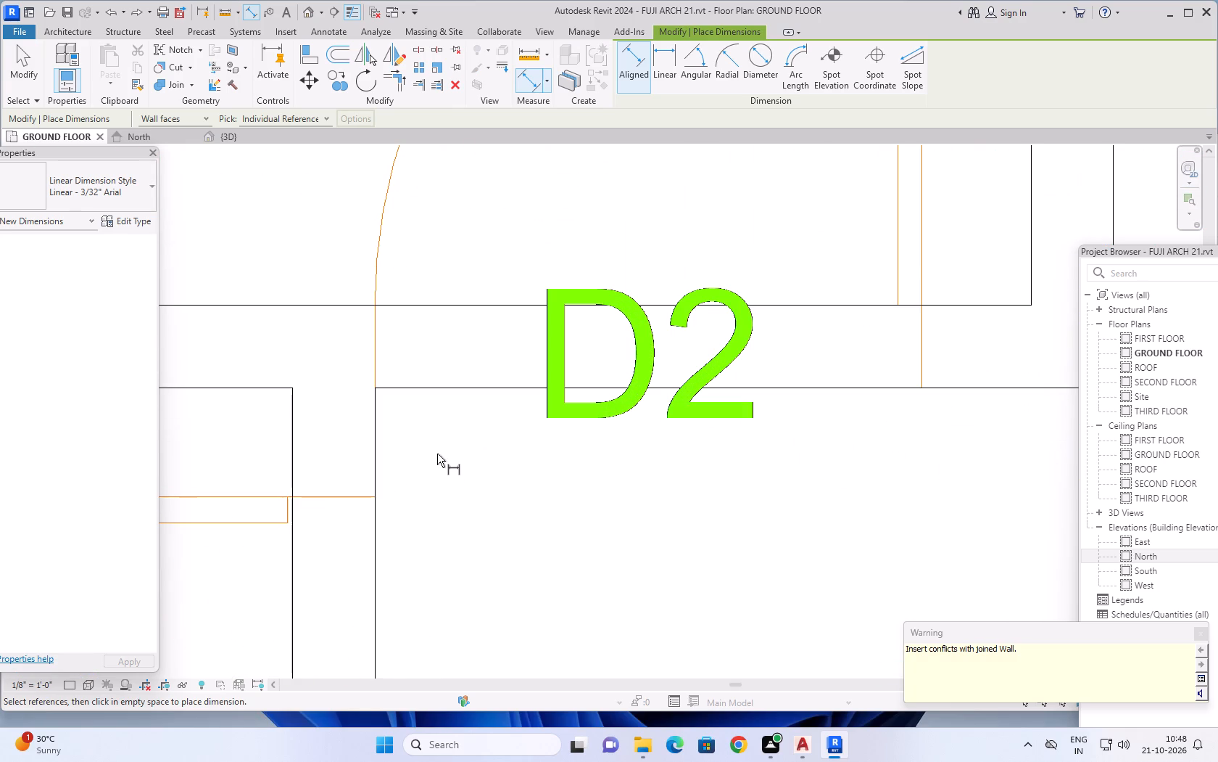
left_click(377, 366)
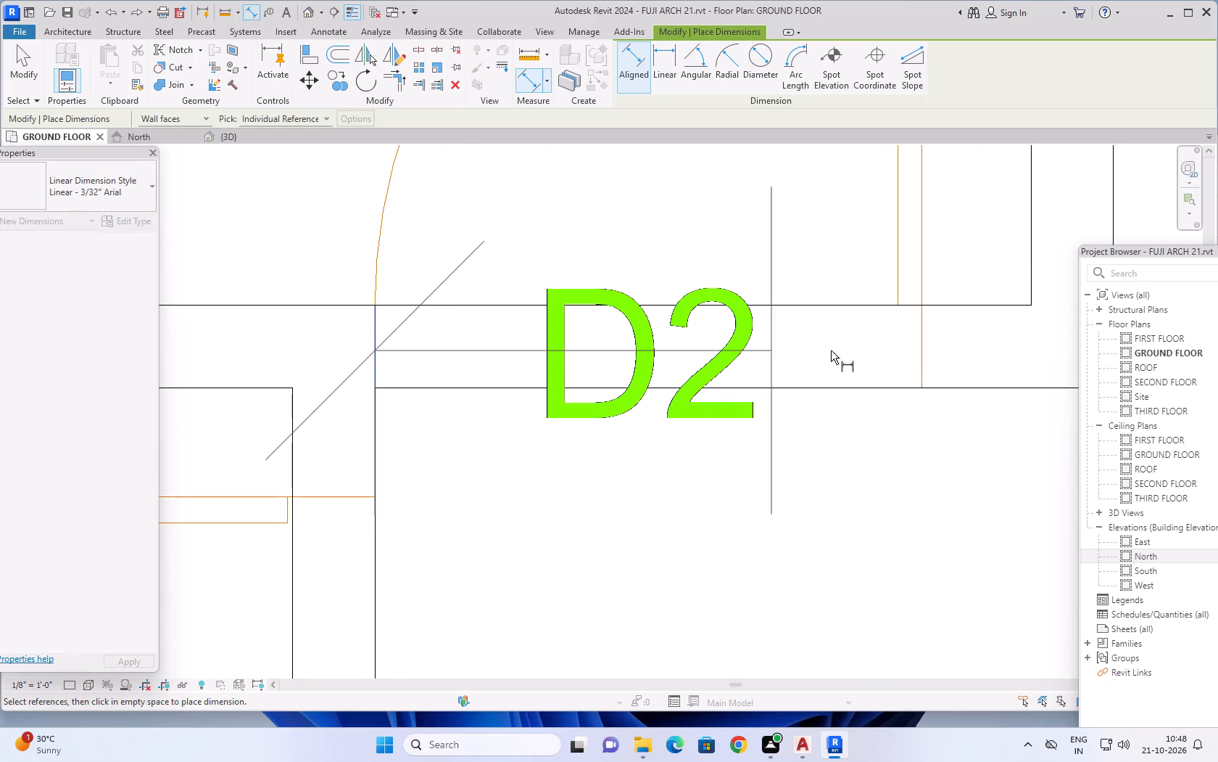
left_click(919, 351)
scroll(876, 480, "down", 4)
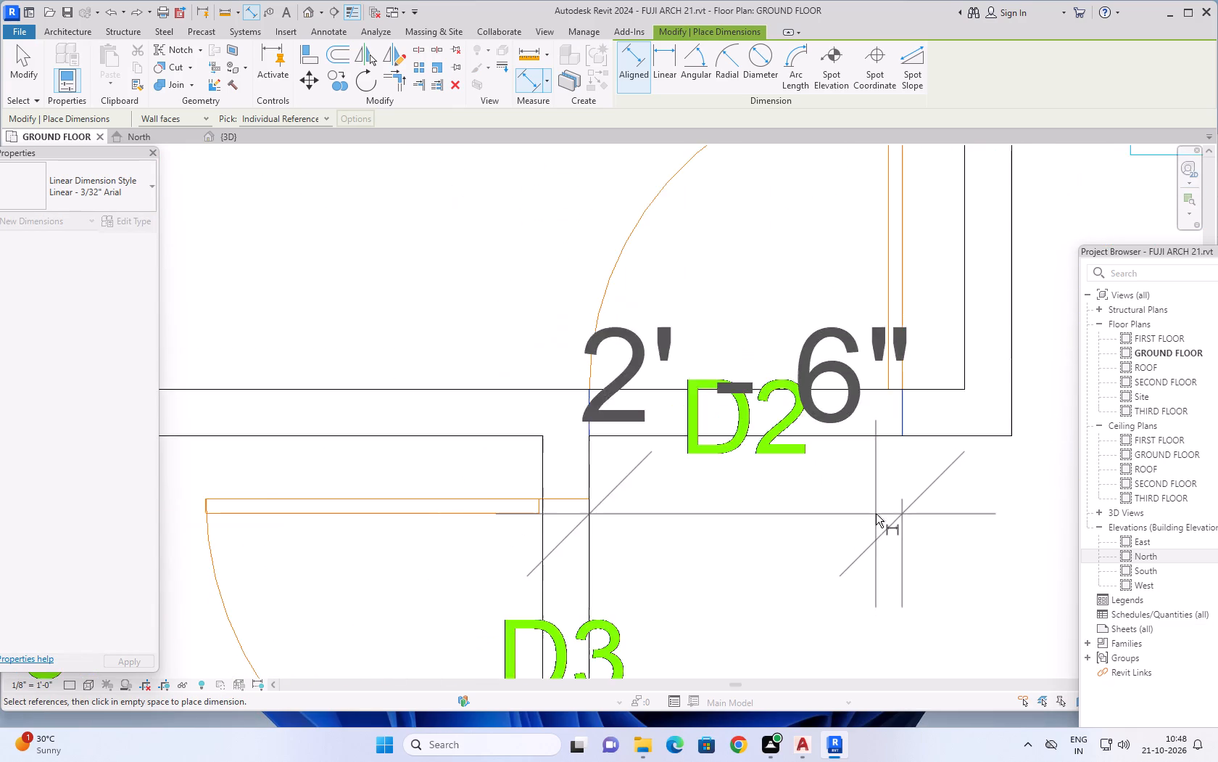
scroll(876, 514, "down", 8)
middle_click_drag(875, 527, 652, 444)
scroll(697, 457, "down", 1)
scroll(650, 444, "up", 1)
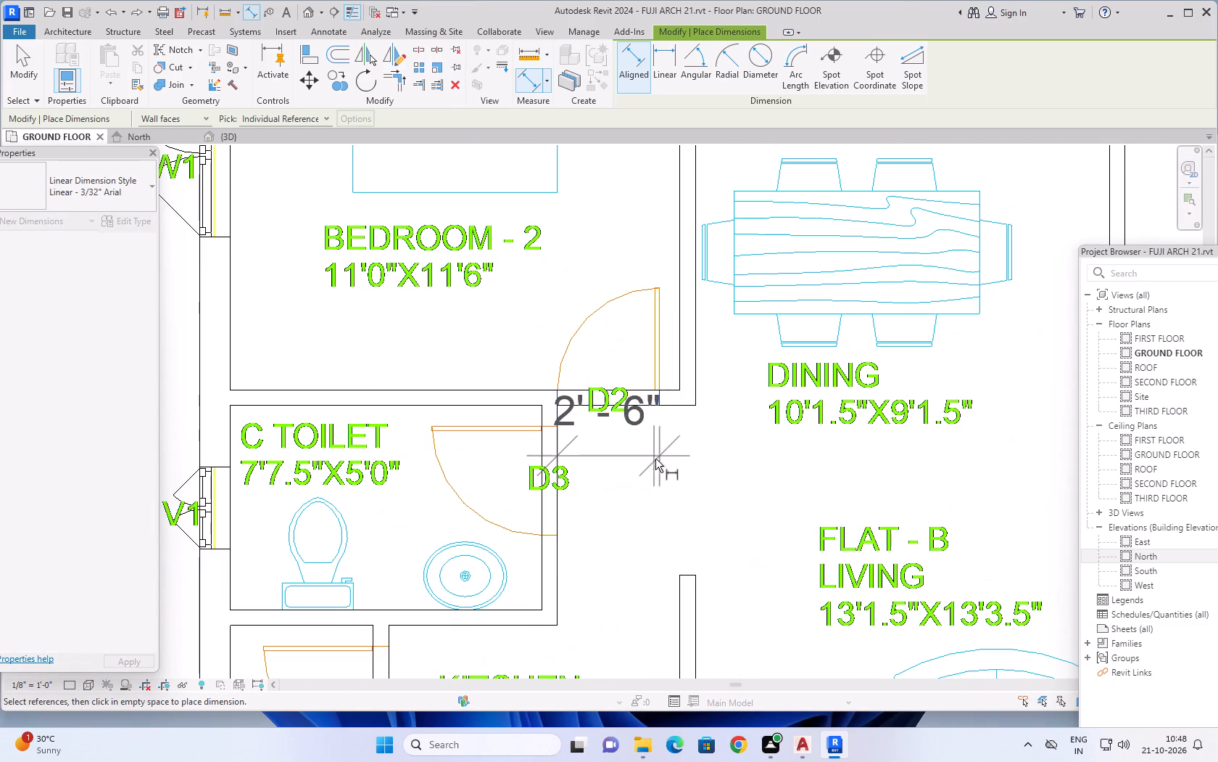
key("Escape")
scroll(663, 472, "down", 7)
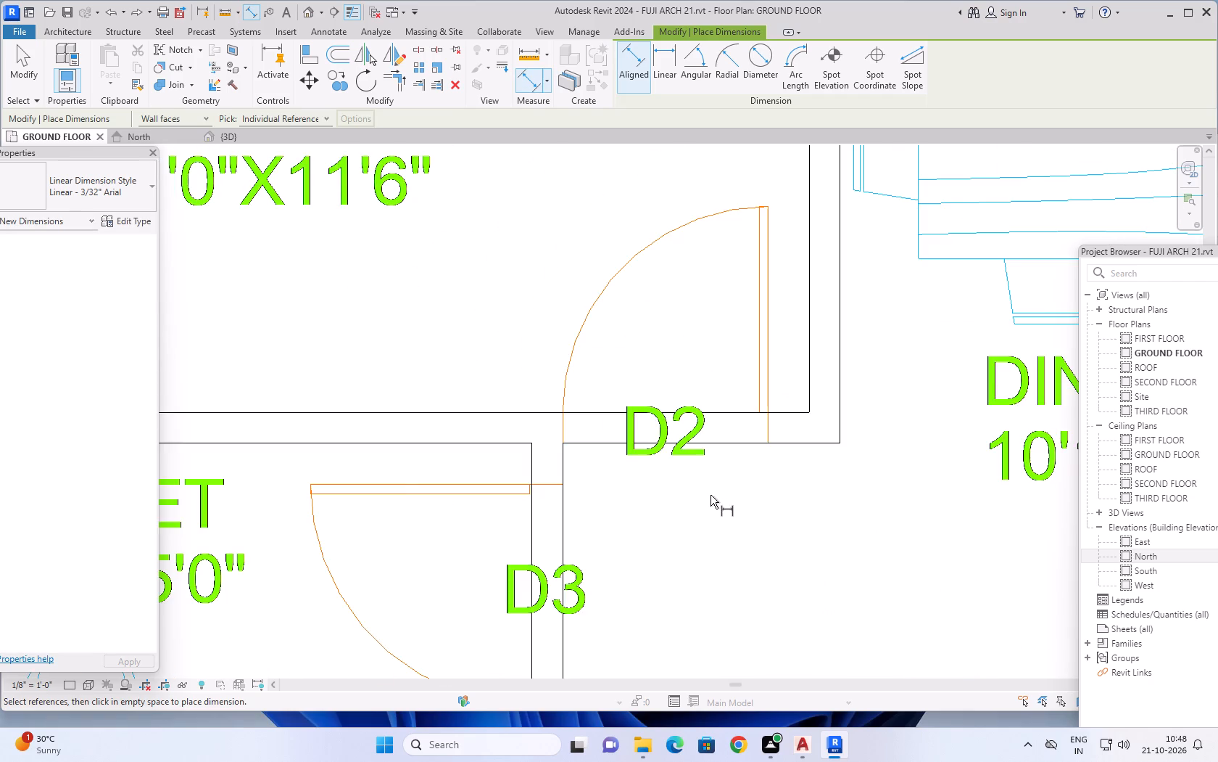
scroll(711, 502, "down", 9)
middle_click_drag(745, 530, 502, 509)
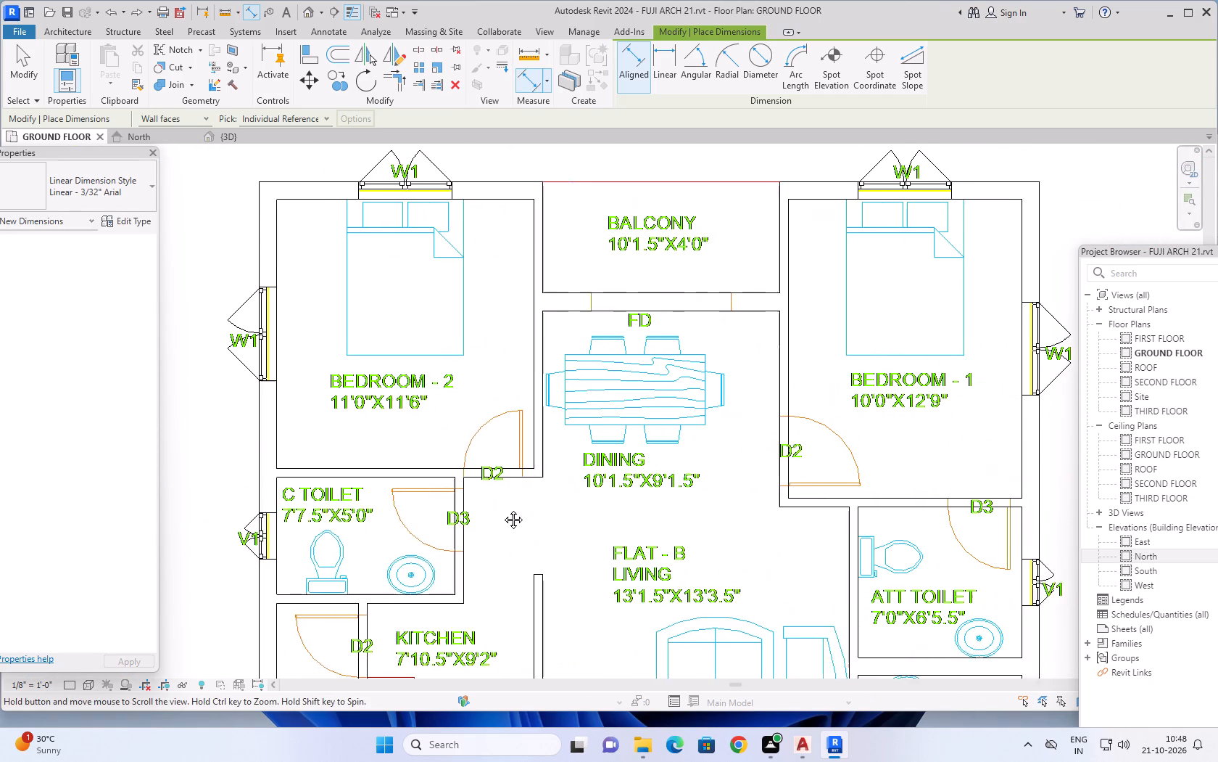
middle_click_drag(502, 509, 497, 509)
key("Escape")
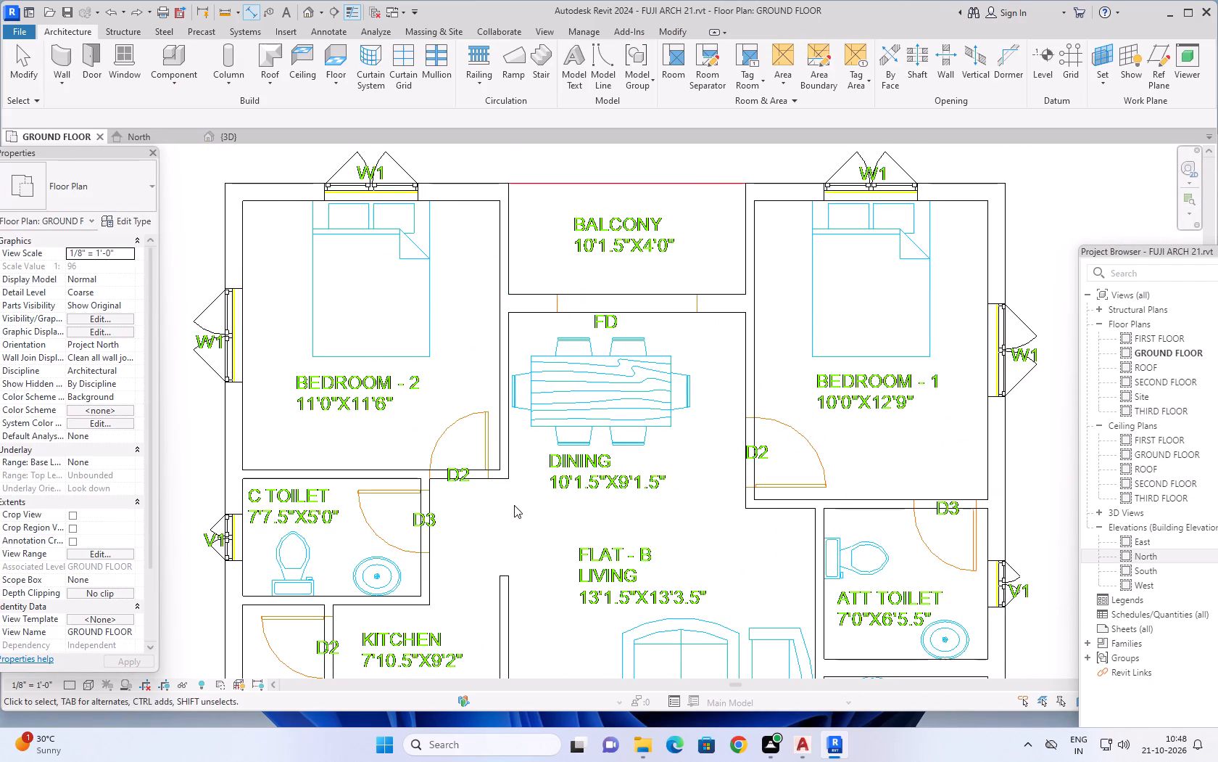
key("Escape")
Examine the door openings marked on the linked DWG across Flat-A and Flat-B of the ground floor plan.
left_click(486, 448)
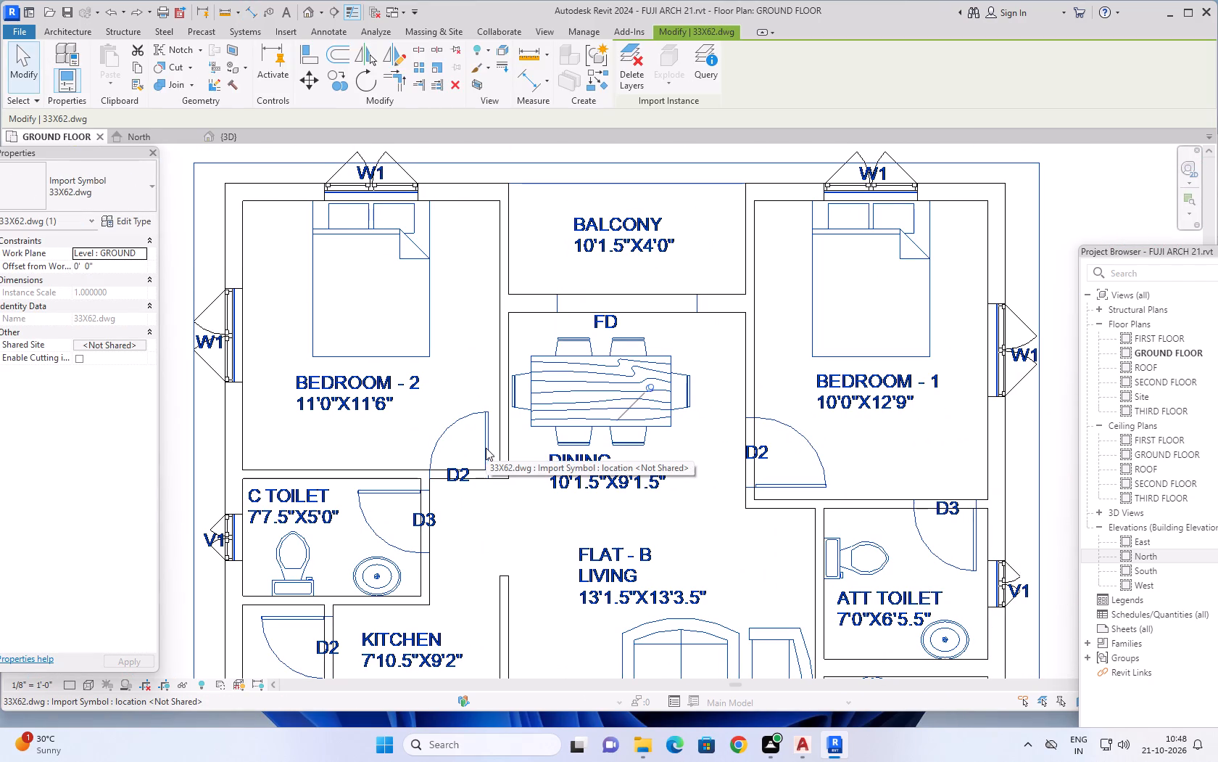
key("Escape")
scroll(530, 467, "down", 6)
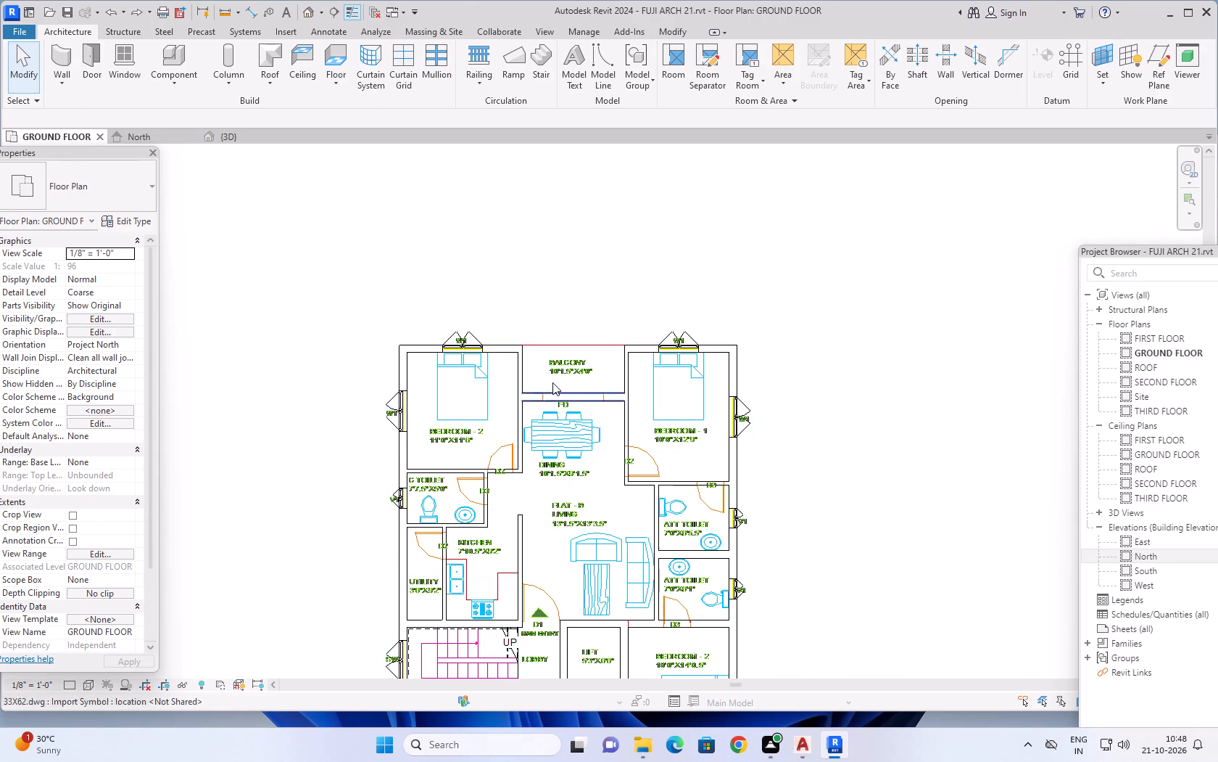
left_click(512, 454)
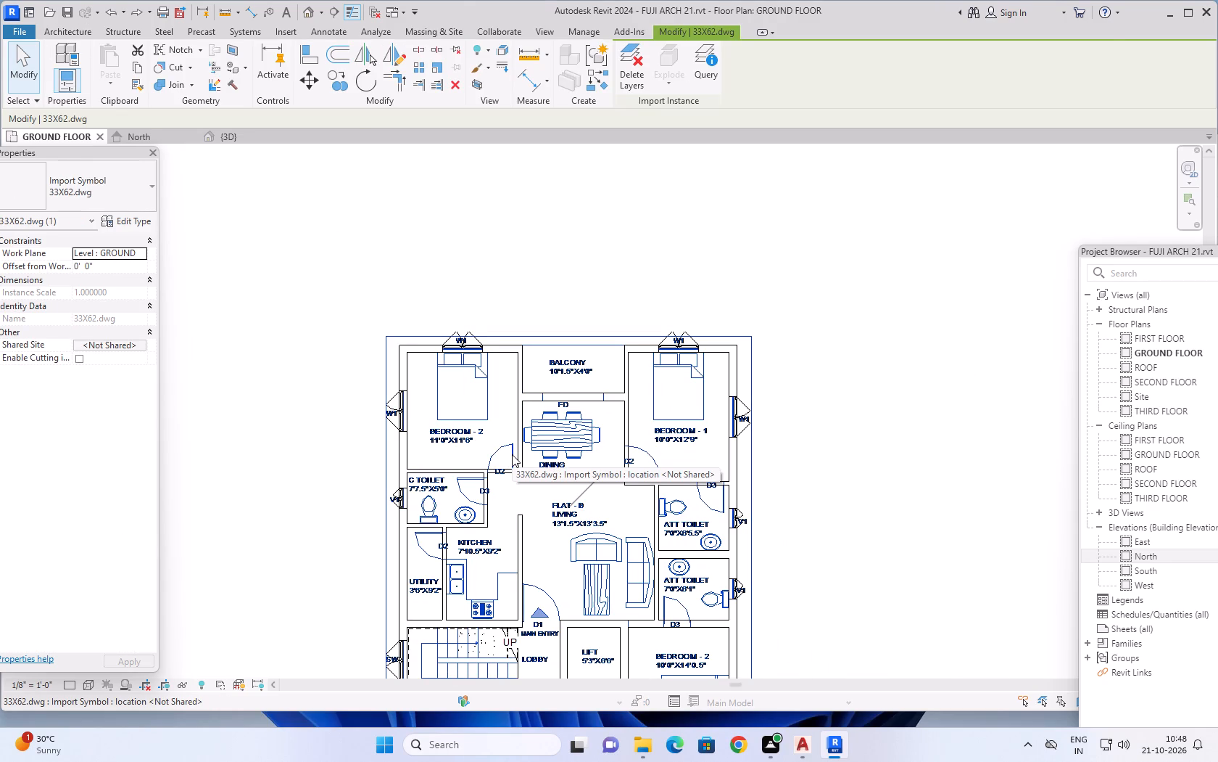
key("Escape")
scroll(550, 370, "down", 3)
middle_click_drag(729, 471, 758, 398)
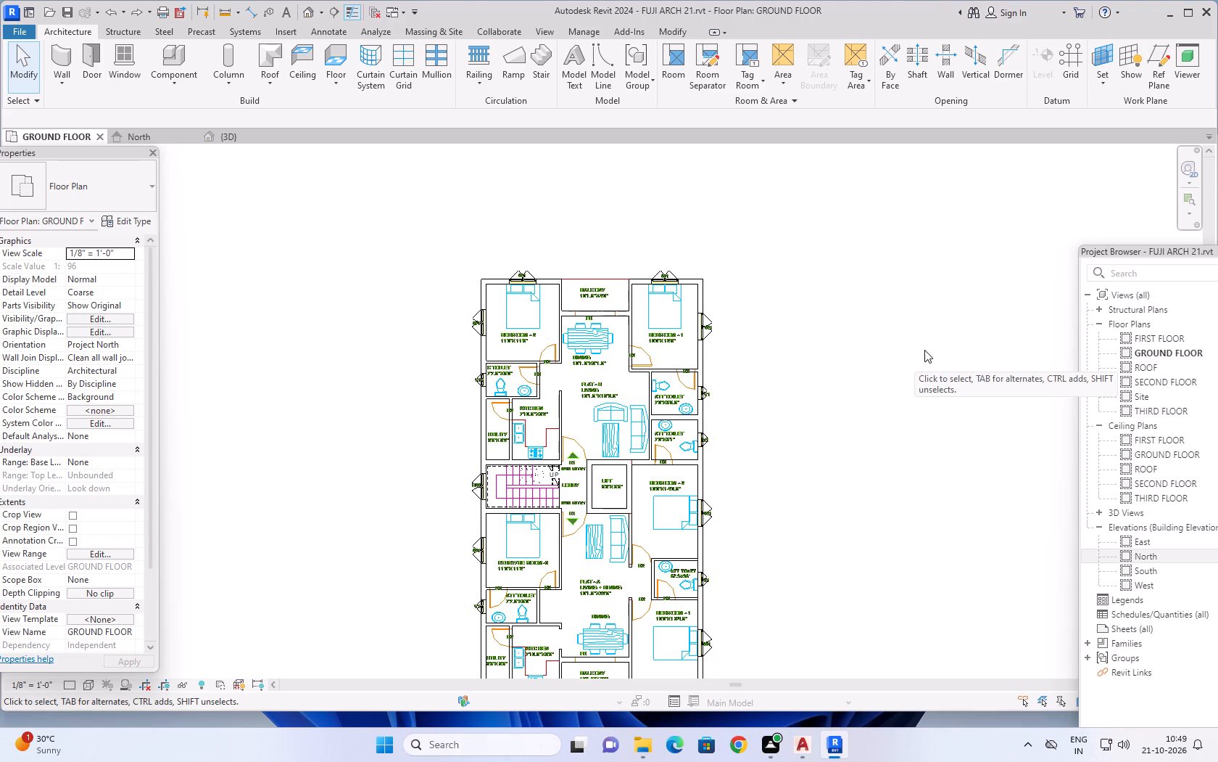
scroll(773, 488, "down", 2)
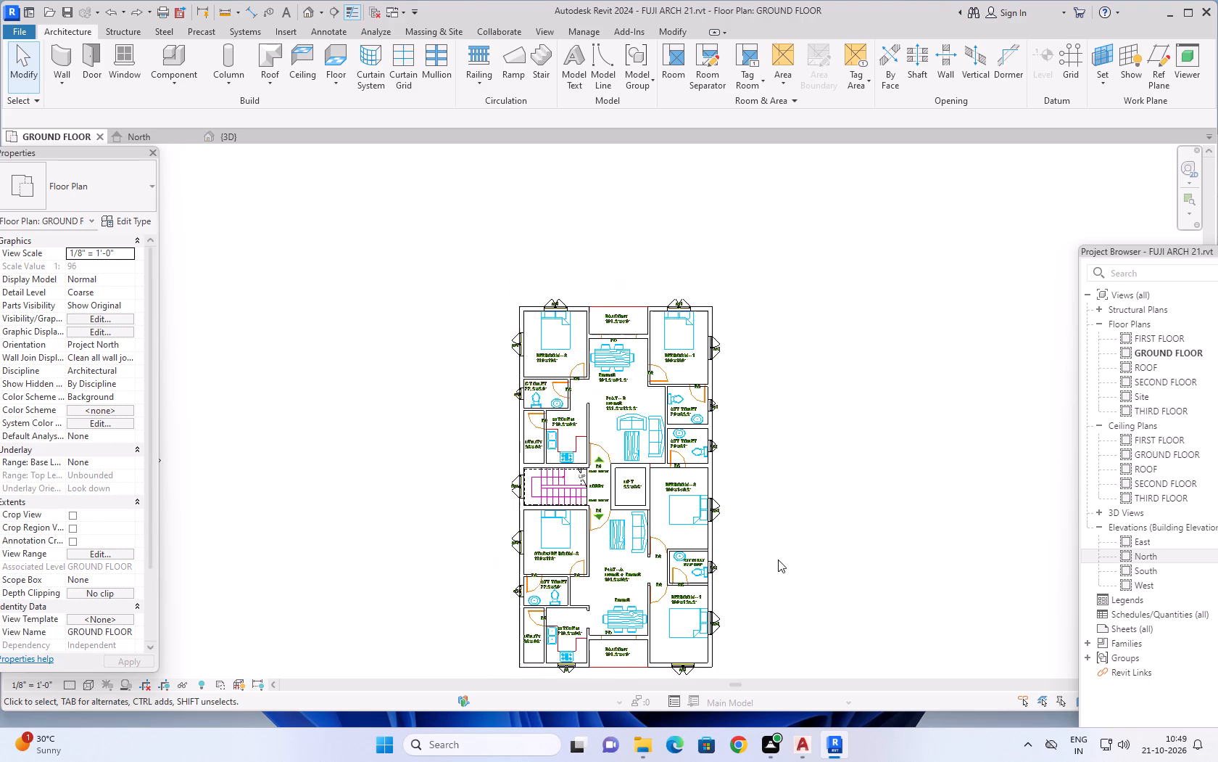
middle_click_drag(774, 547, 845, 412)
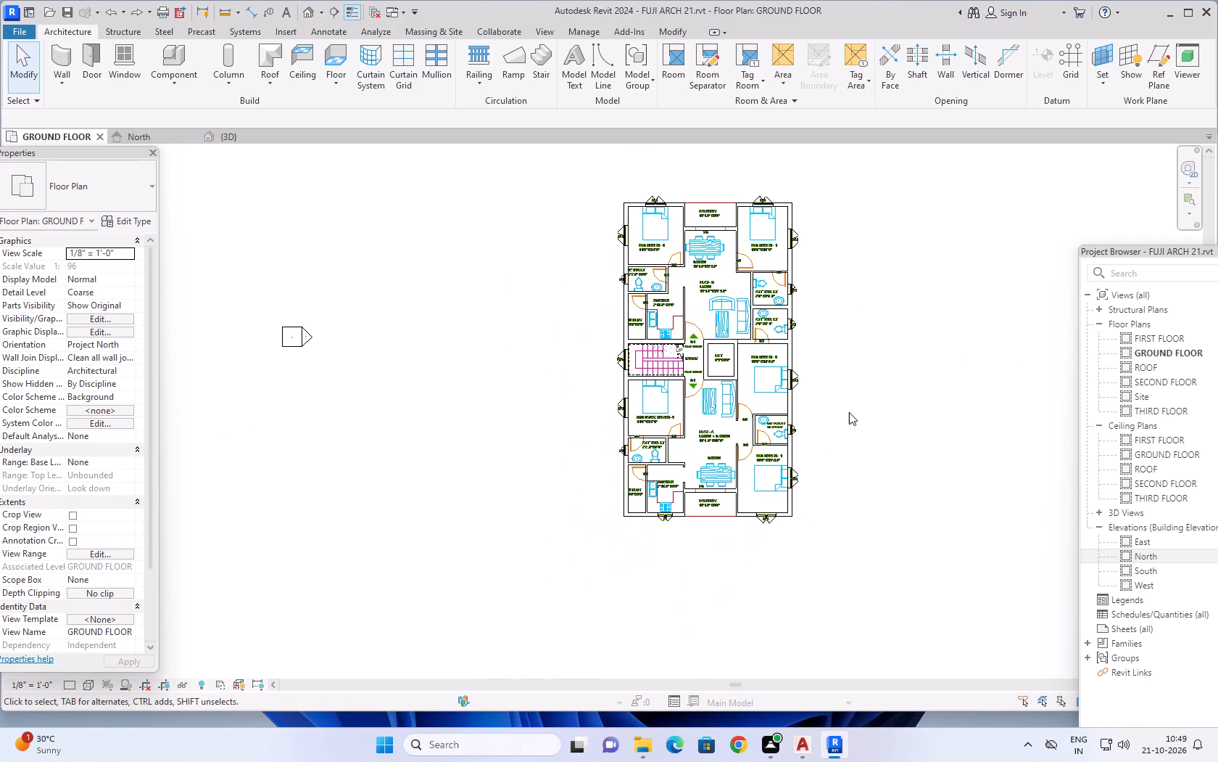
scroll(849, 412, "up", 4)
middle_click_drag(825, 330, 943, 535)
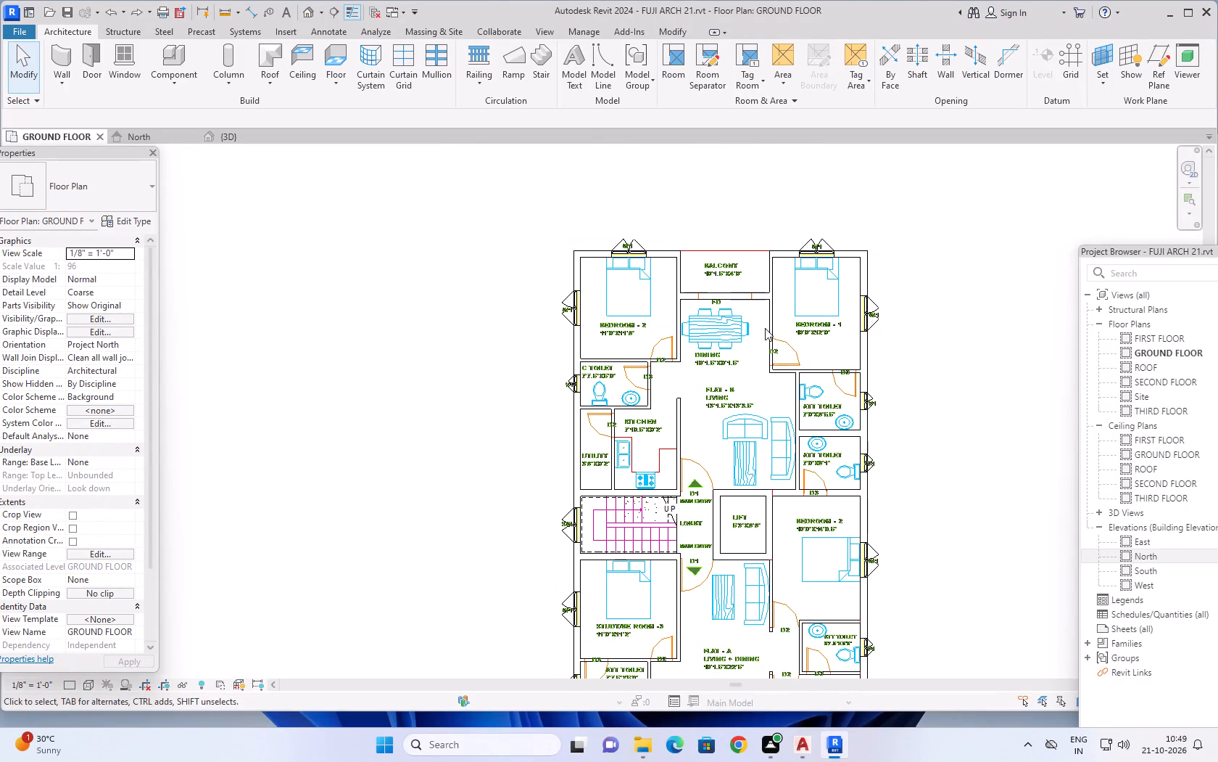
scroll(703, 232, "up", 2)
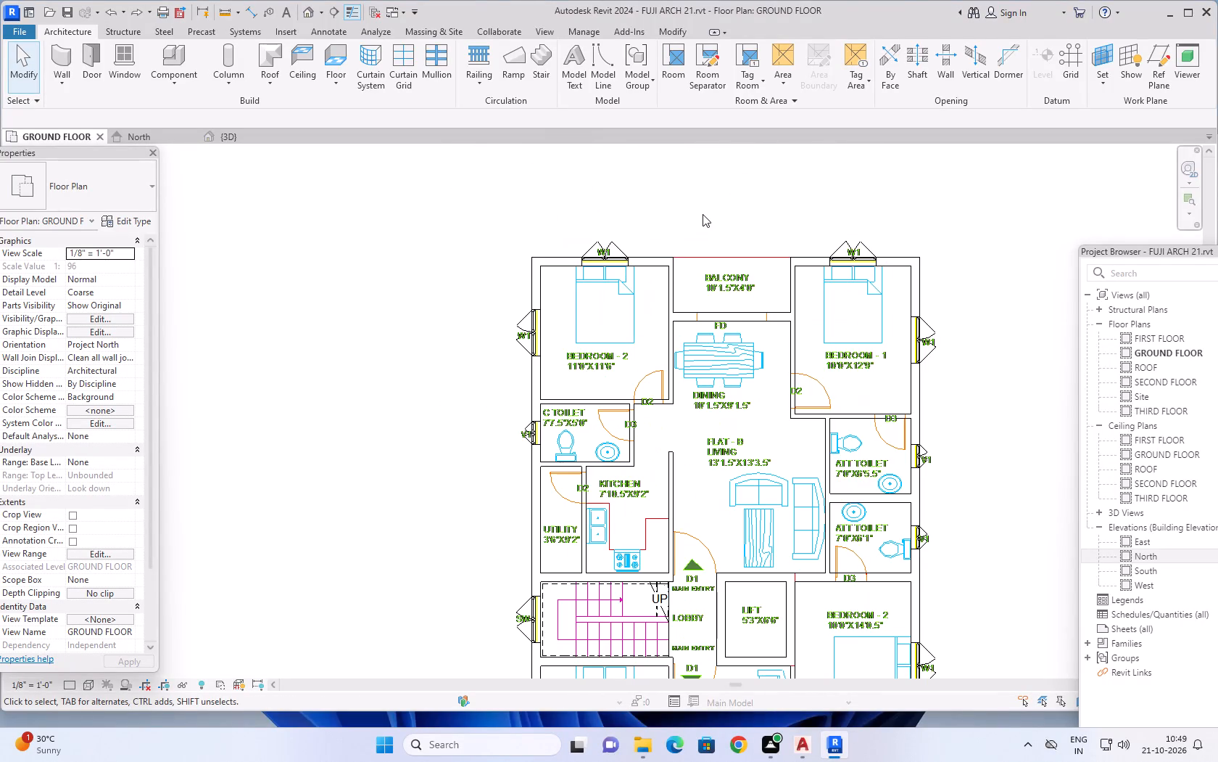
scroll(728, 217, "down", 5)
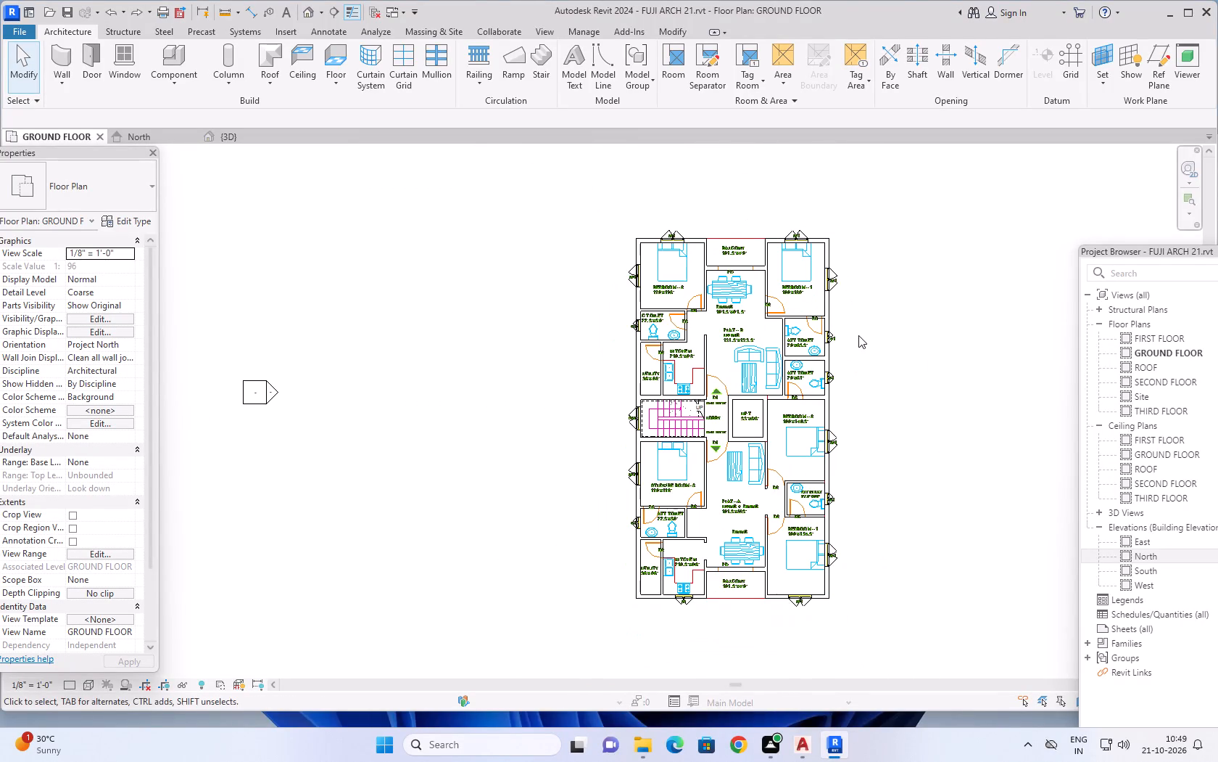
middle_click_drag(854, 328, 857, 266)
scroll(769, 298, "up", 4)
scroll(674, 273, "up", 5)
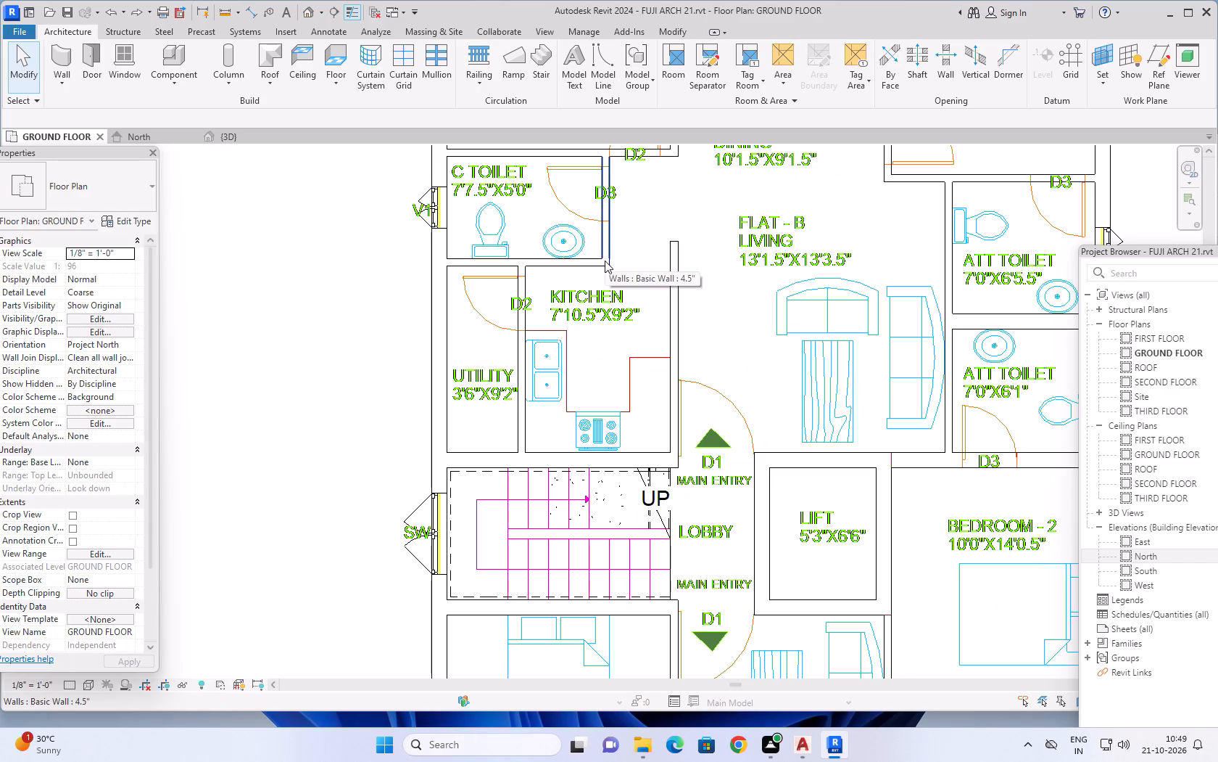
scroll(652, 245, "down", 5)
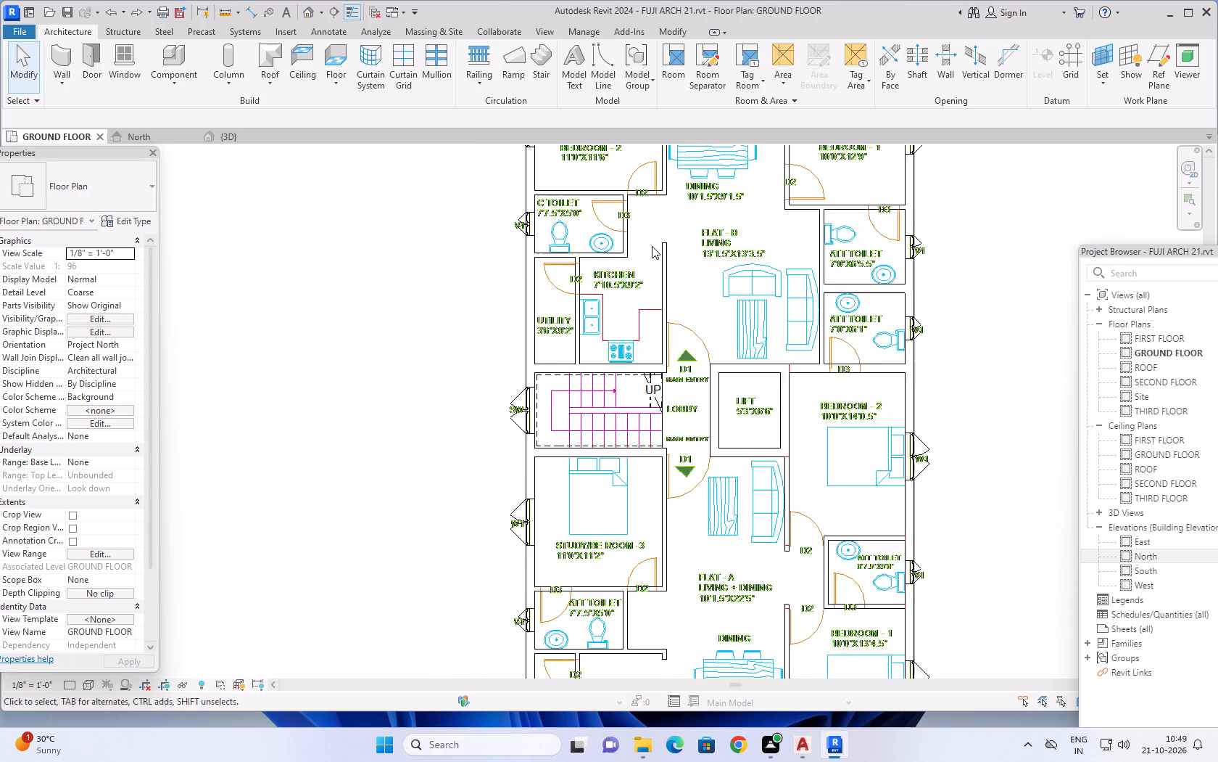
scroll(652, 246, "down", 1)
middle_click_drag(872, 221, 880, 313)
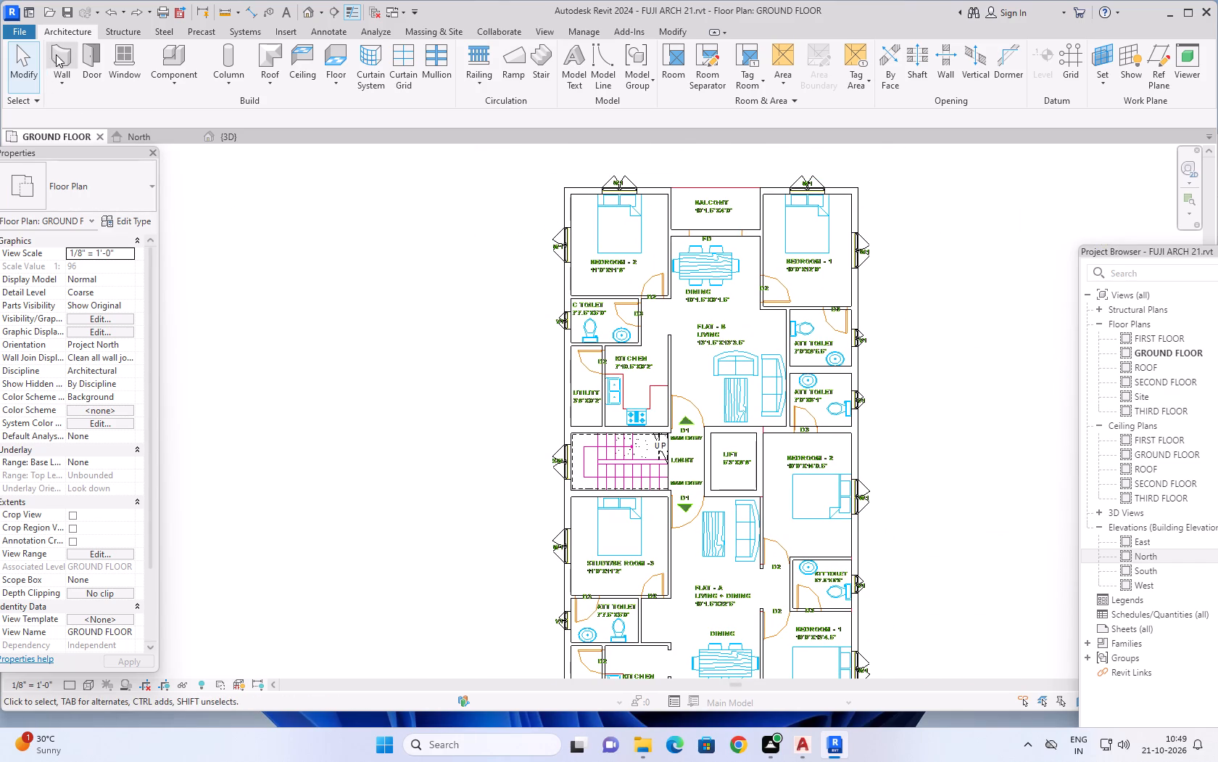
Place a Single-Flush 3'X7' door at the D2 opening of Flat-B's Bedroom-1, swinging into the bedroom.
left_click(95, 55)
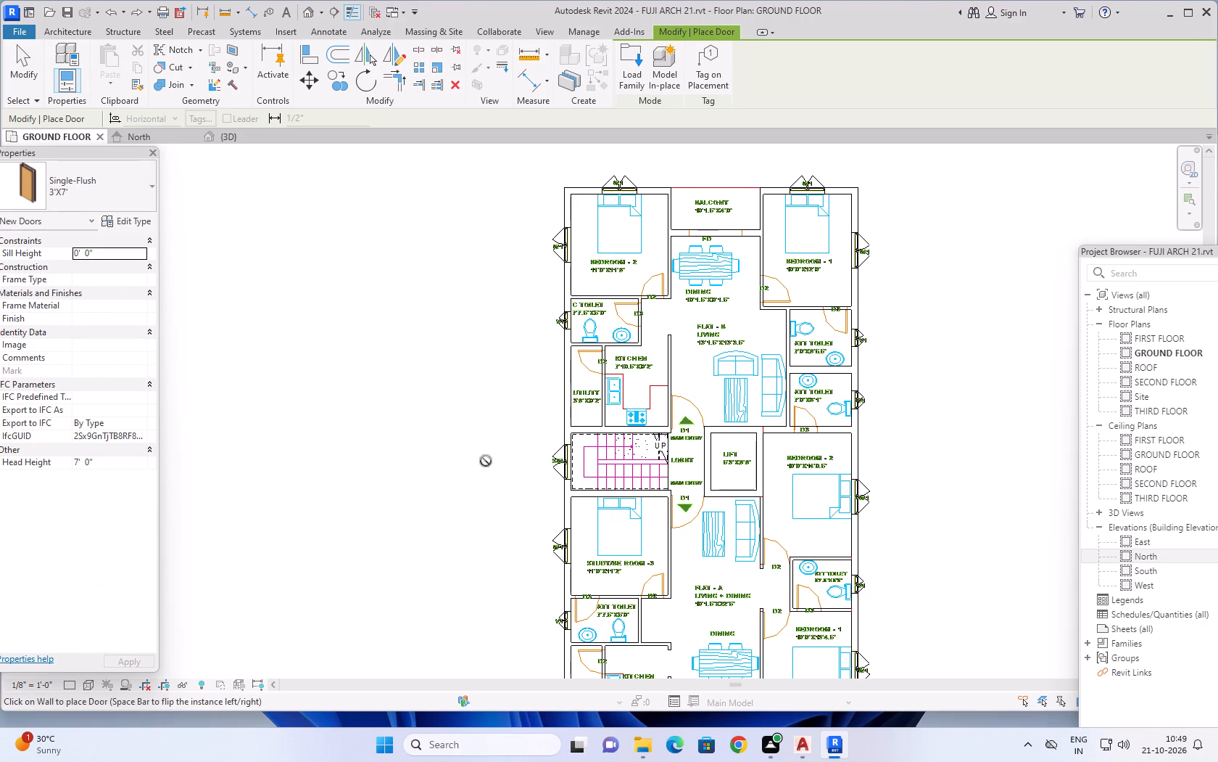
middle_click_drag(481, 451, 402, 369)
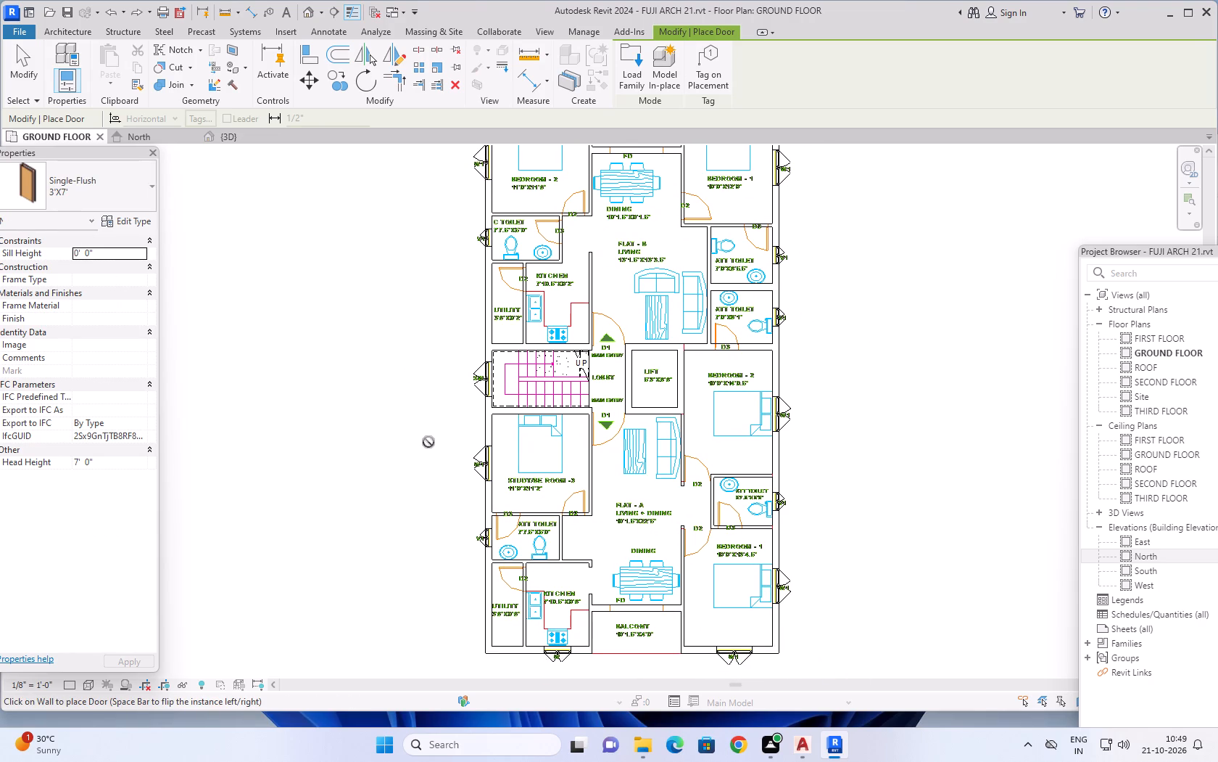
scroll(585, 217, "up", 9)
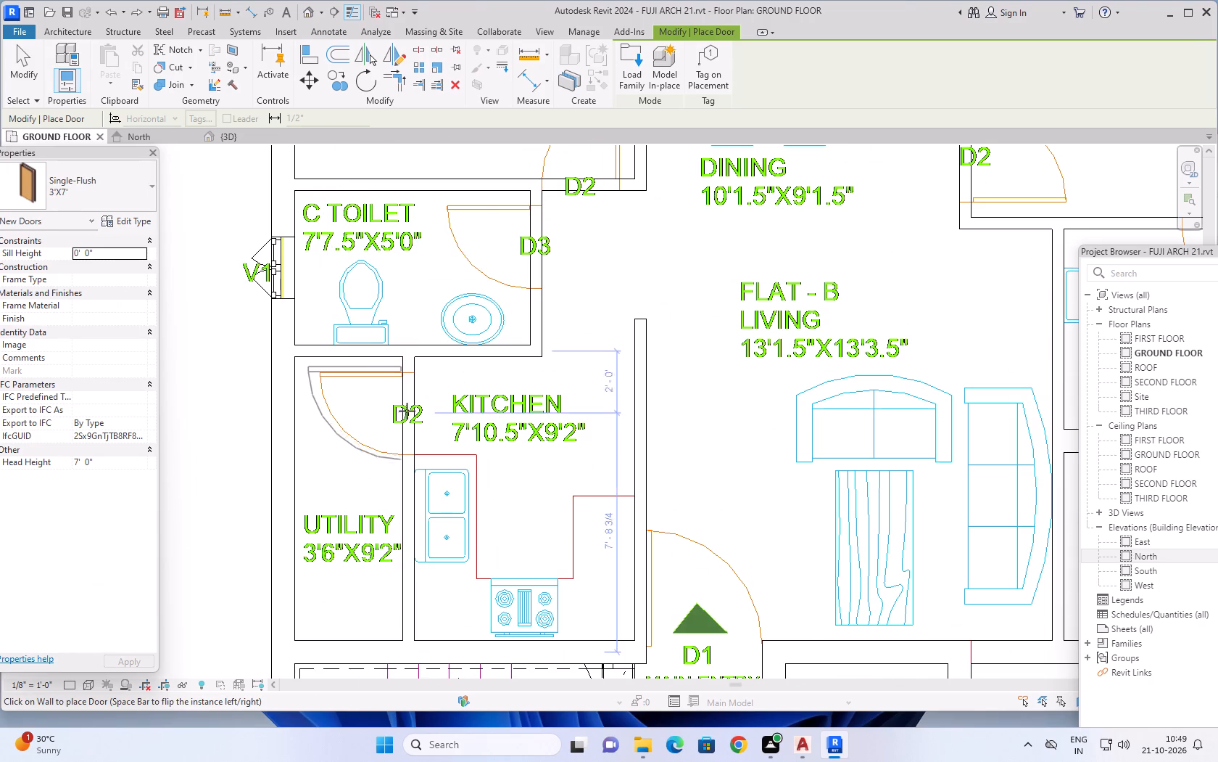
scroll(626, 276, "down", 4)
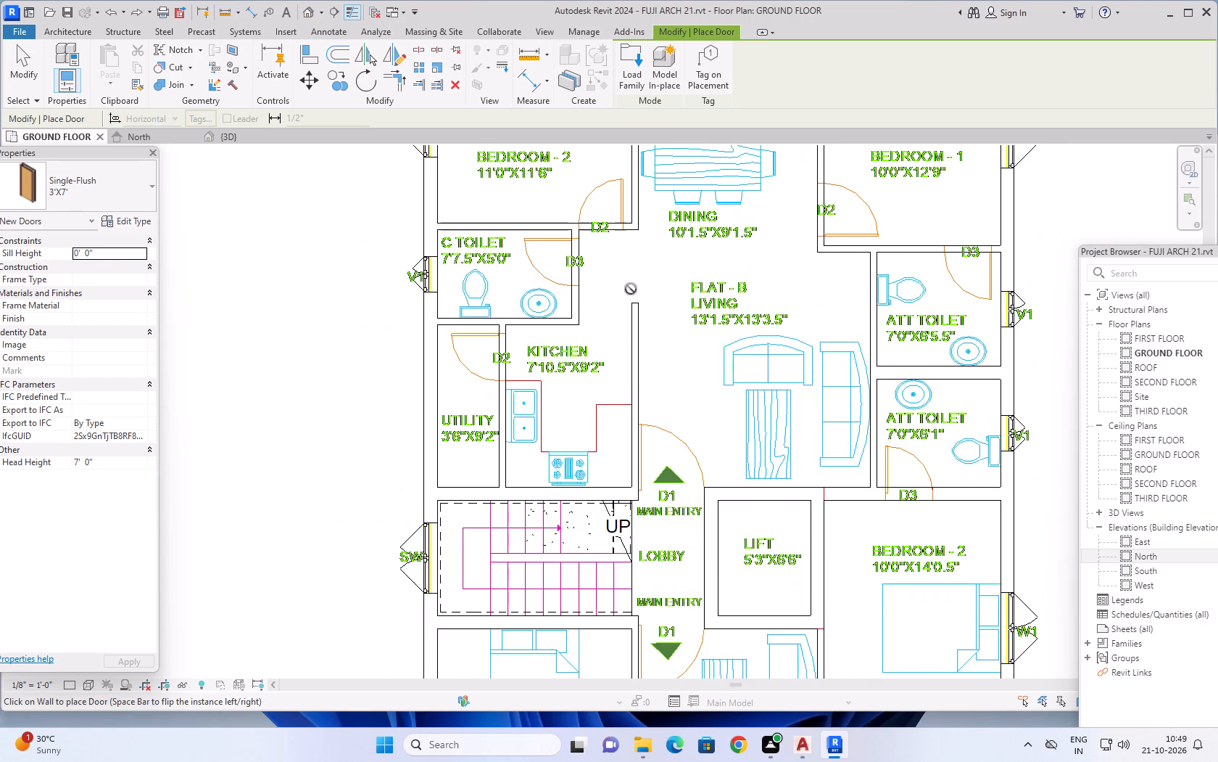
scroll(631, 289, "down", 1)
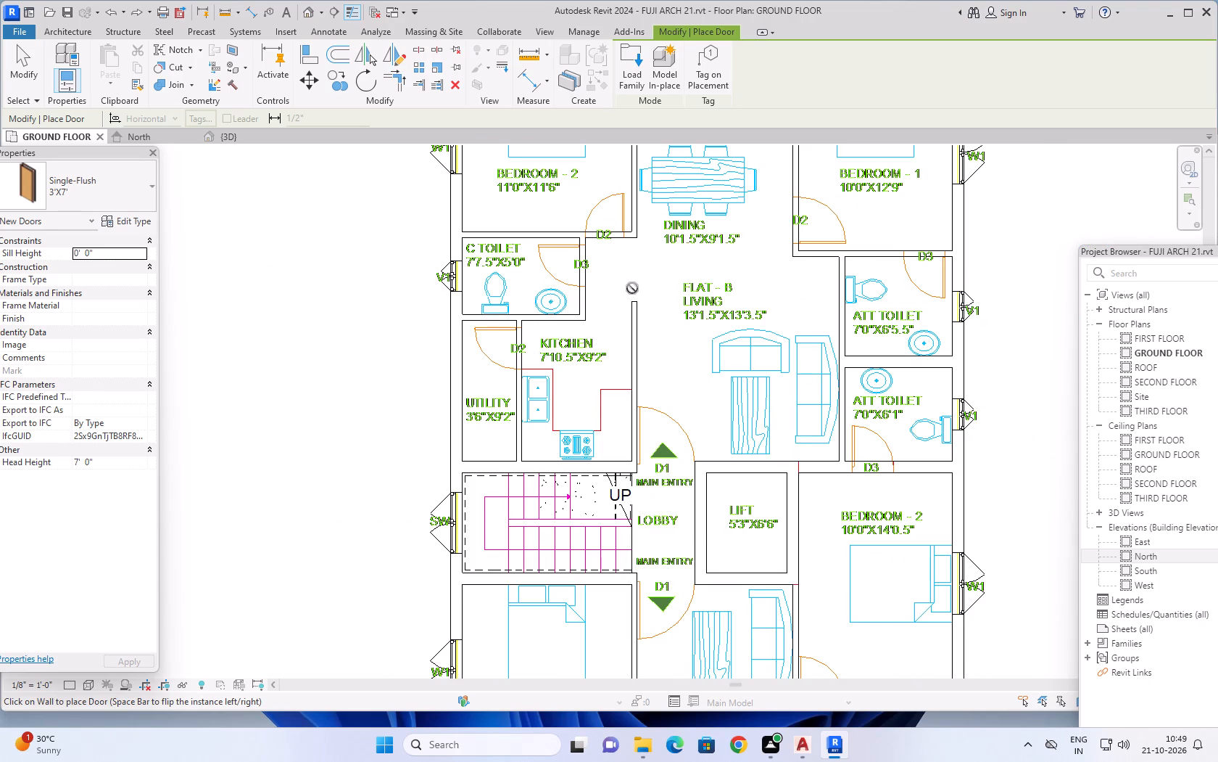
scroll(639, 272, "down", 1)
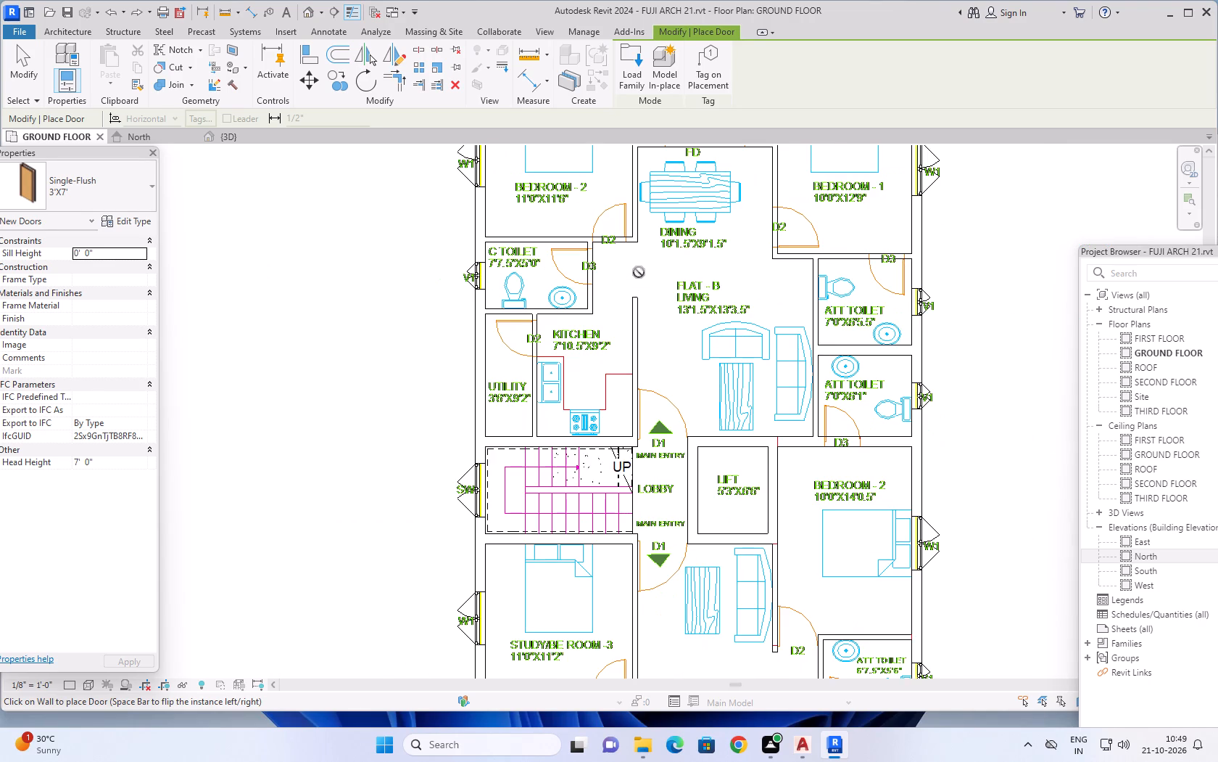
scroll(781, 226, "up", 11)
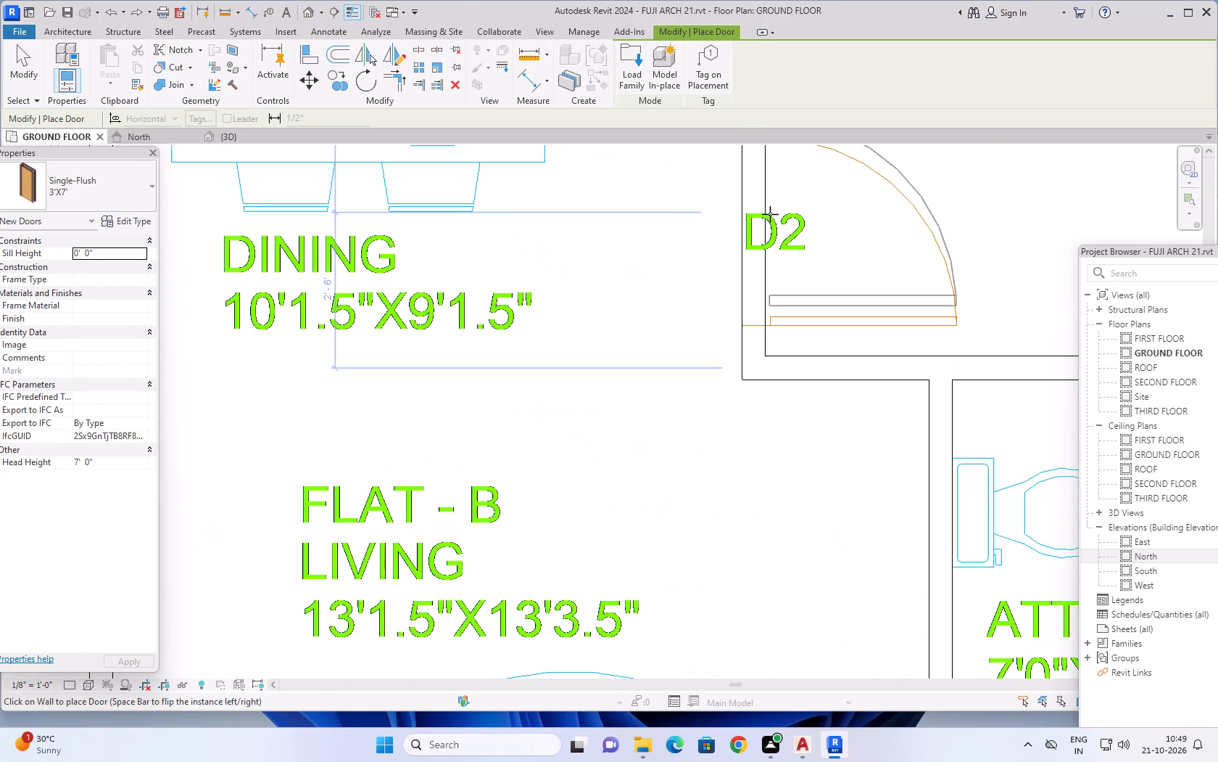
middle_click_drag(768, 209, 758, 342)
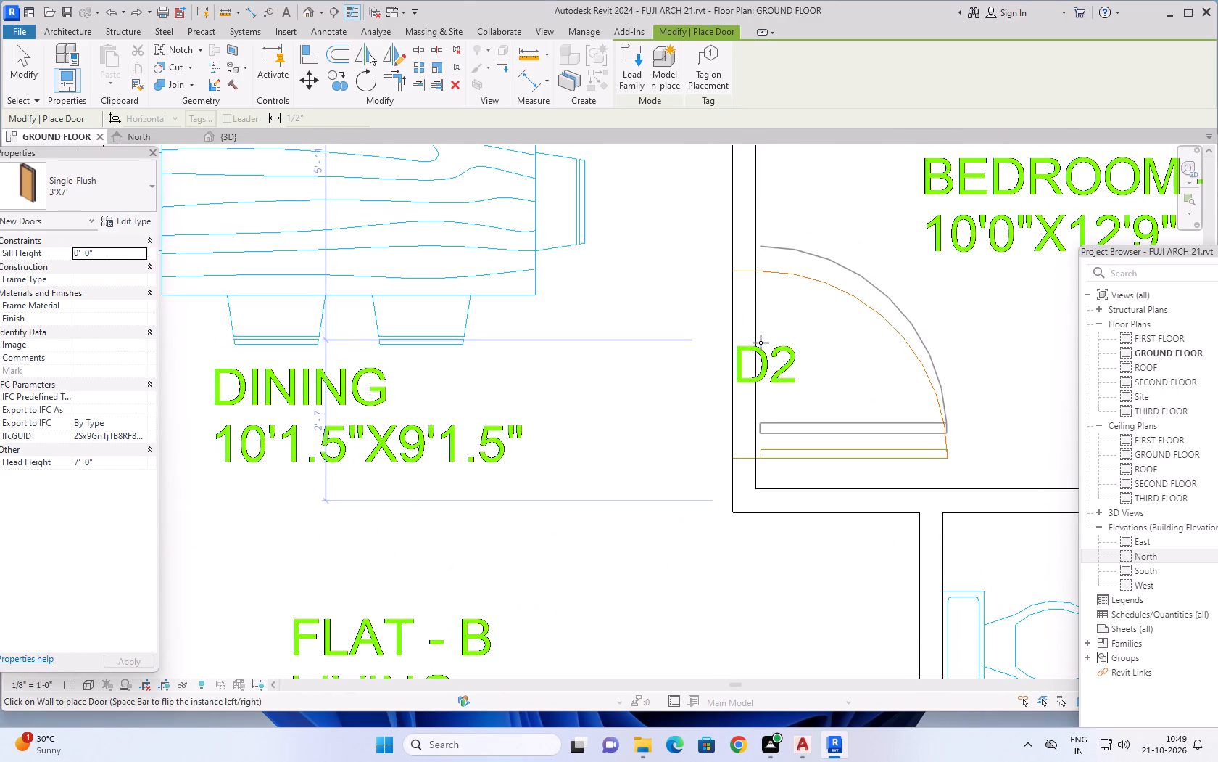
left_click(761, 343)
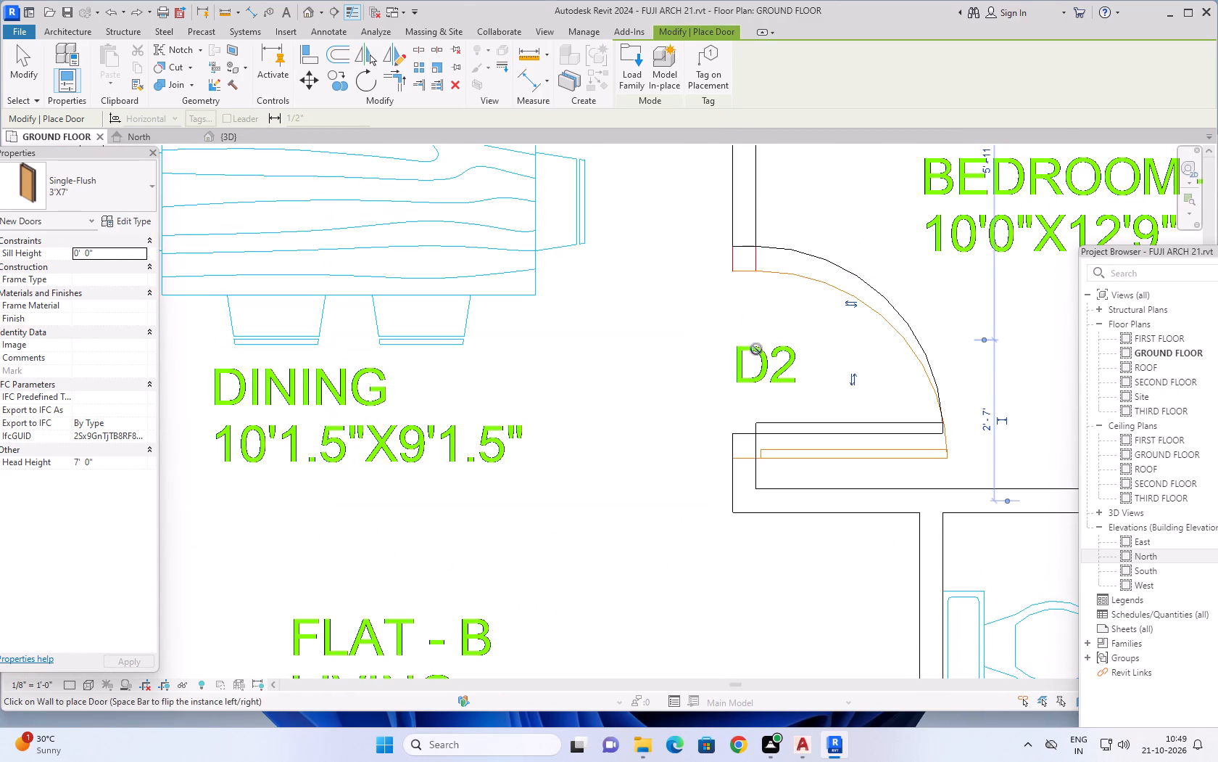
Examine the remaining door openings in Flat-B, including the D2 opening between the kitchen and utility.
scroll(633, 395, "down", 11)
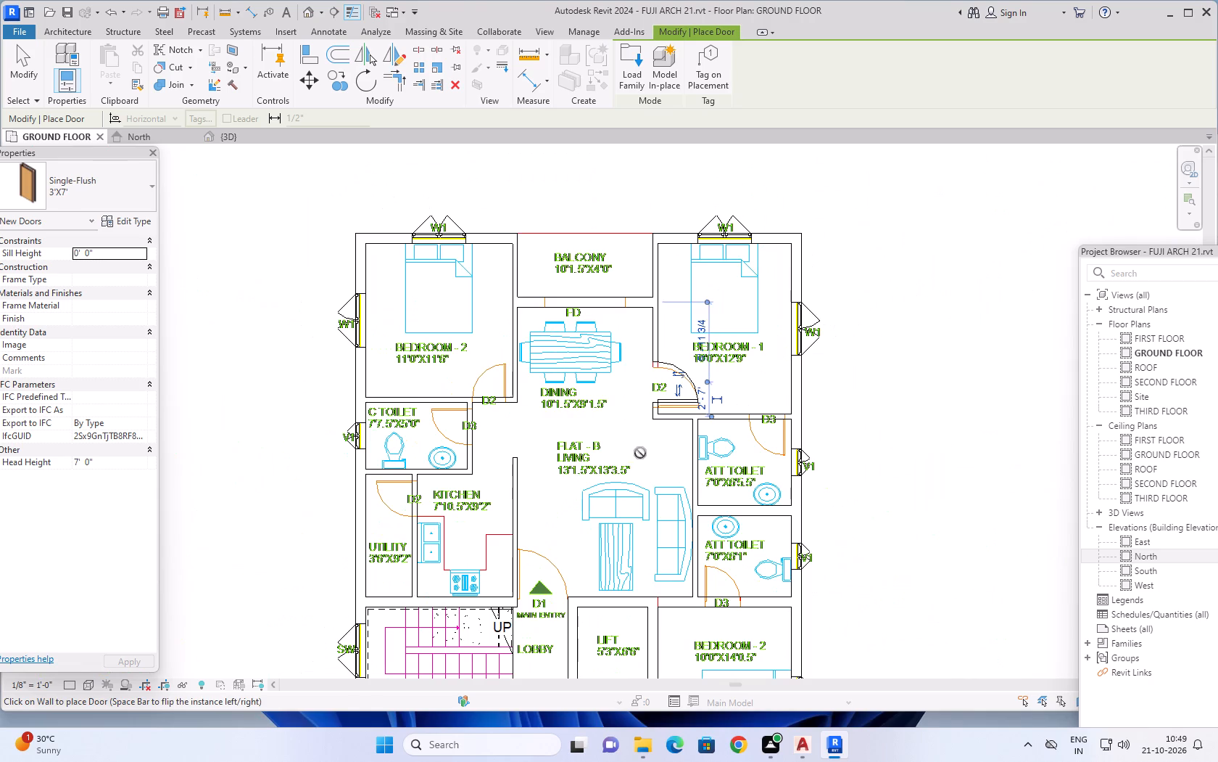
middle_click_drag(650, 448, 617, 273)
scroll(414, 268, "up", 5)
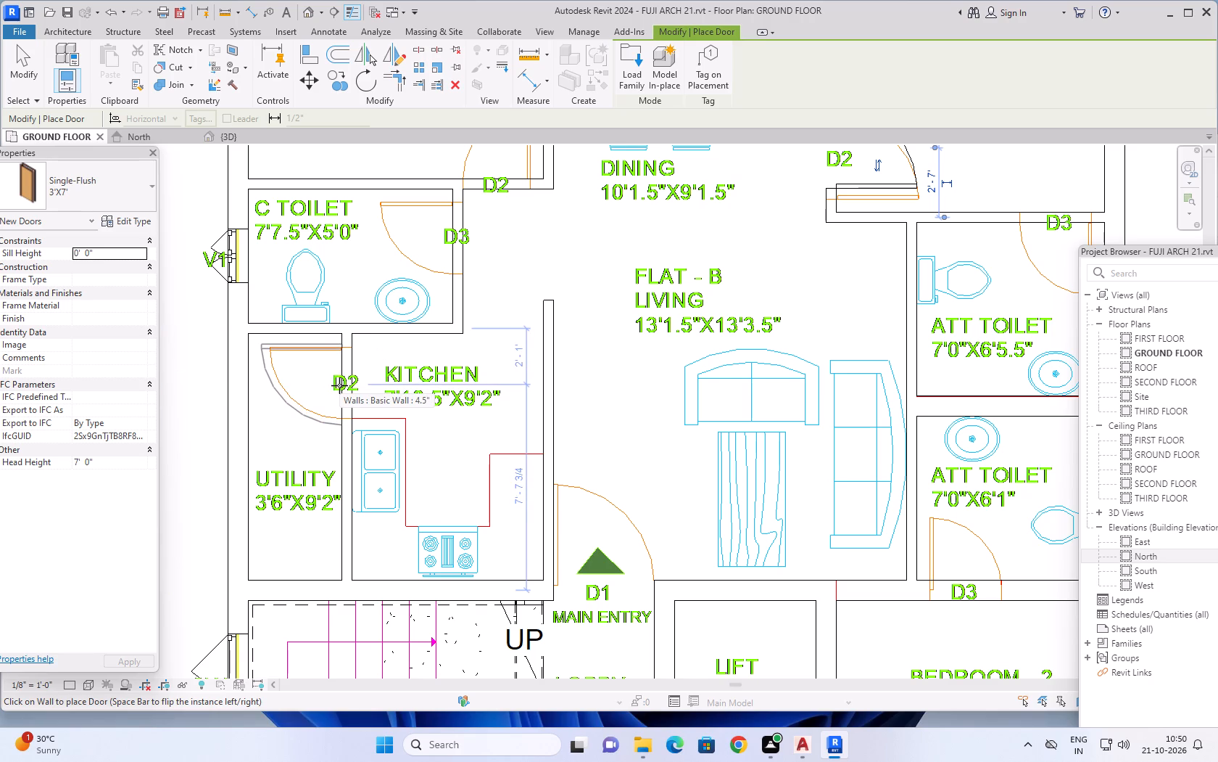
scroll(573, 380, "down", 4)
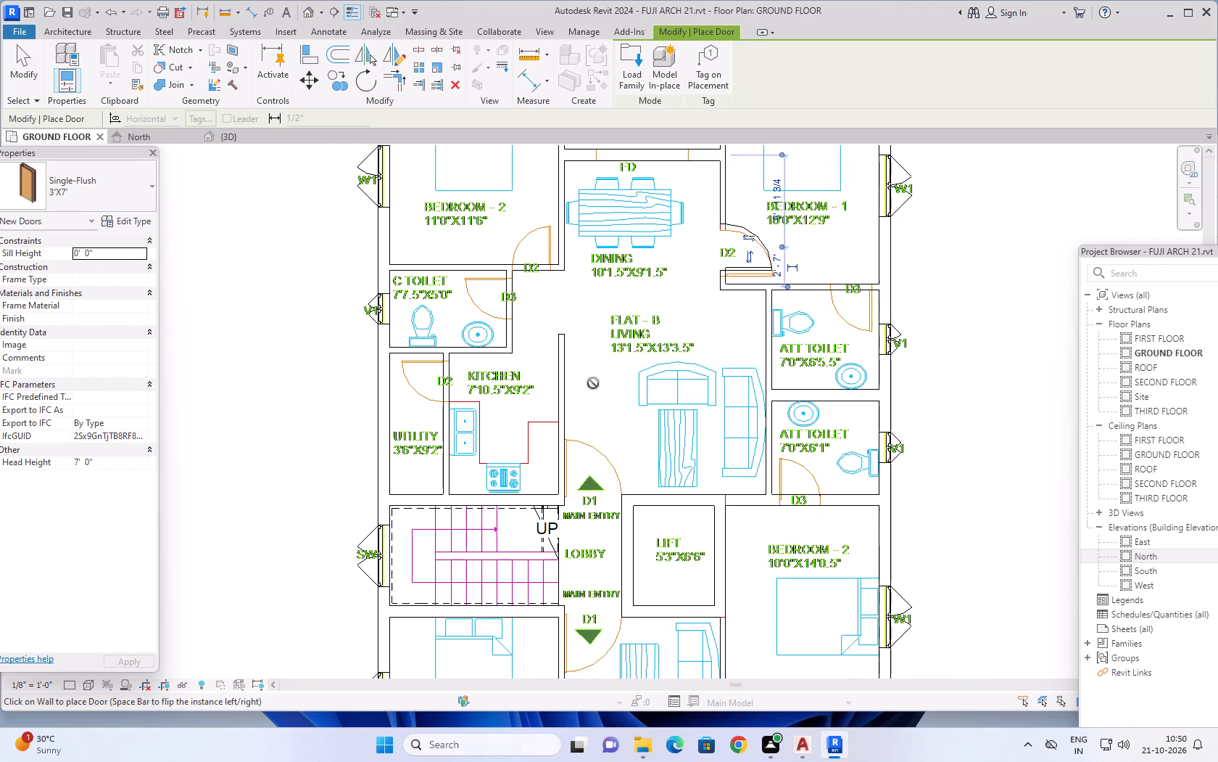
middle_click_drag(610, 392, 498, 372)
scroll(608, 392, "up", 1)
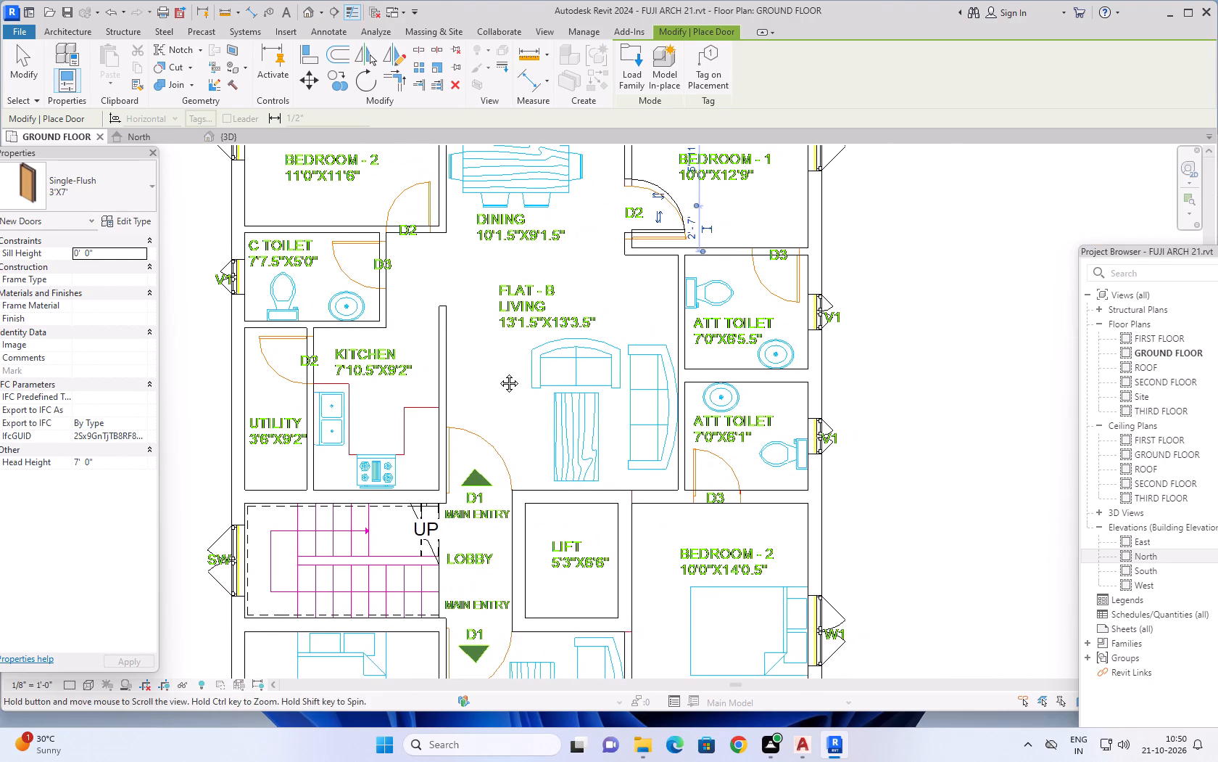
middle_click_drag(498, 372, 498, 373)
scroll(592, 419, "down", 1)
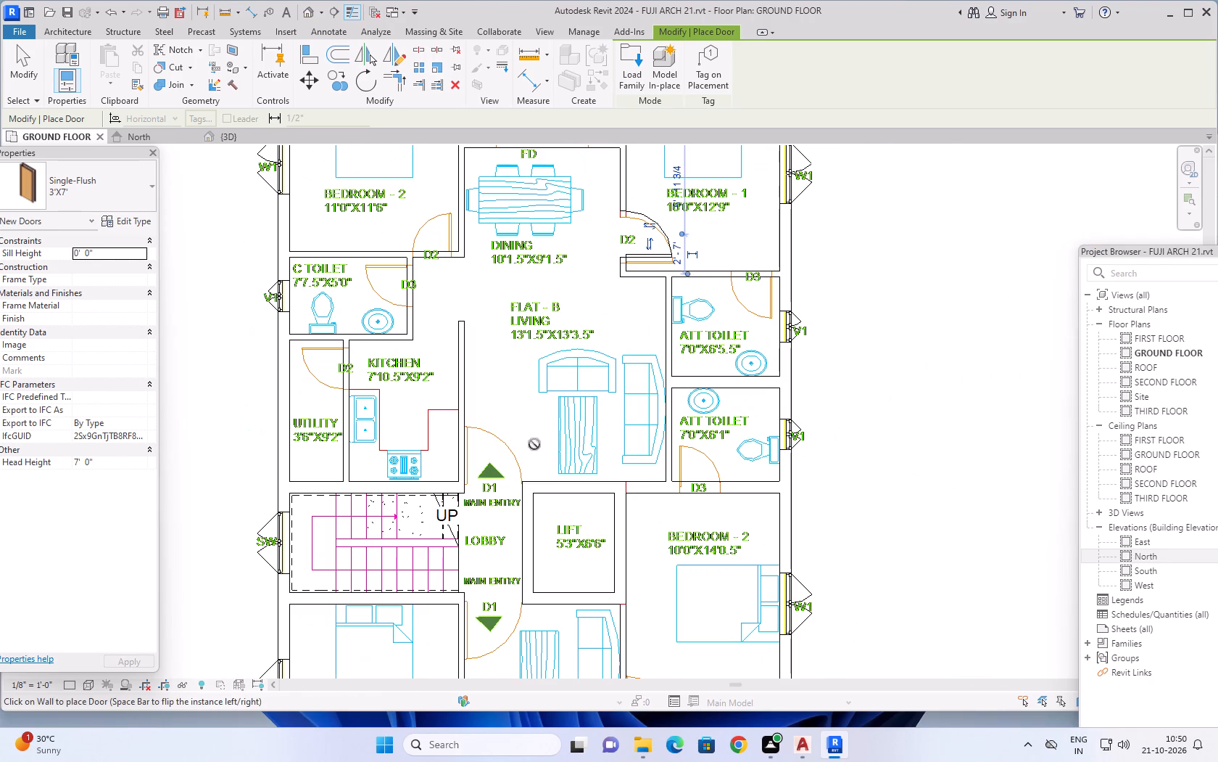
Examine Flat-A's door openings at the study, utility, attached toilets, bedrooms and main entry, and leave the Door command.
middle_click_drag(502, 422, 549, 267)
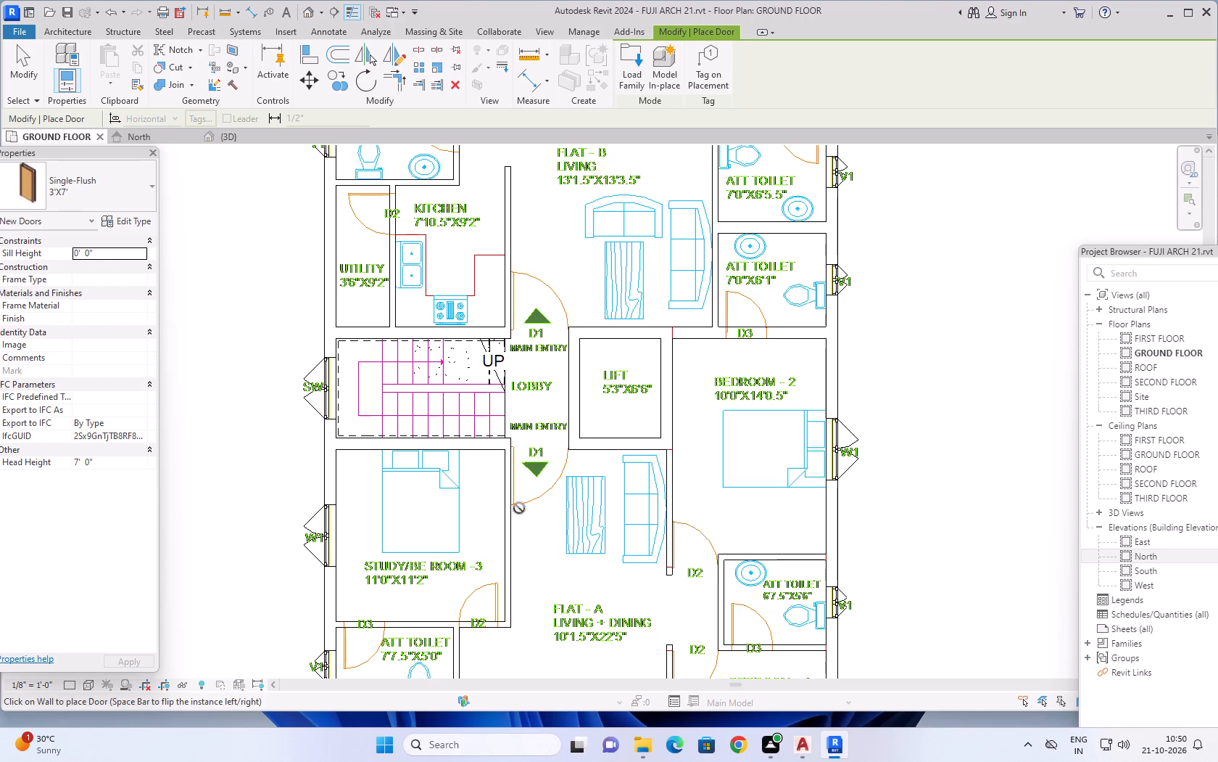
scroll(518, 500, "down", 3)
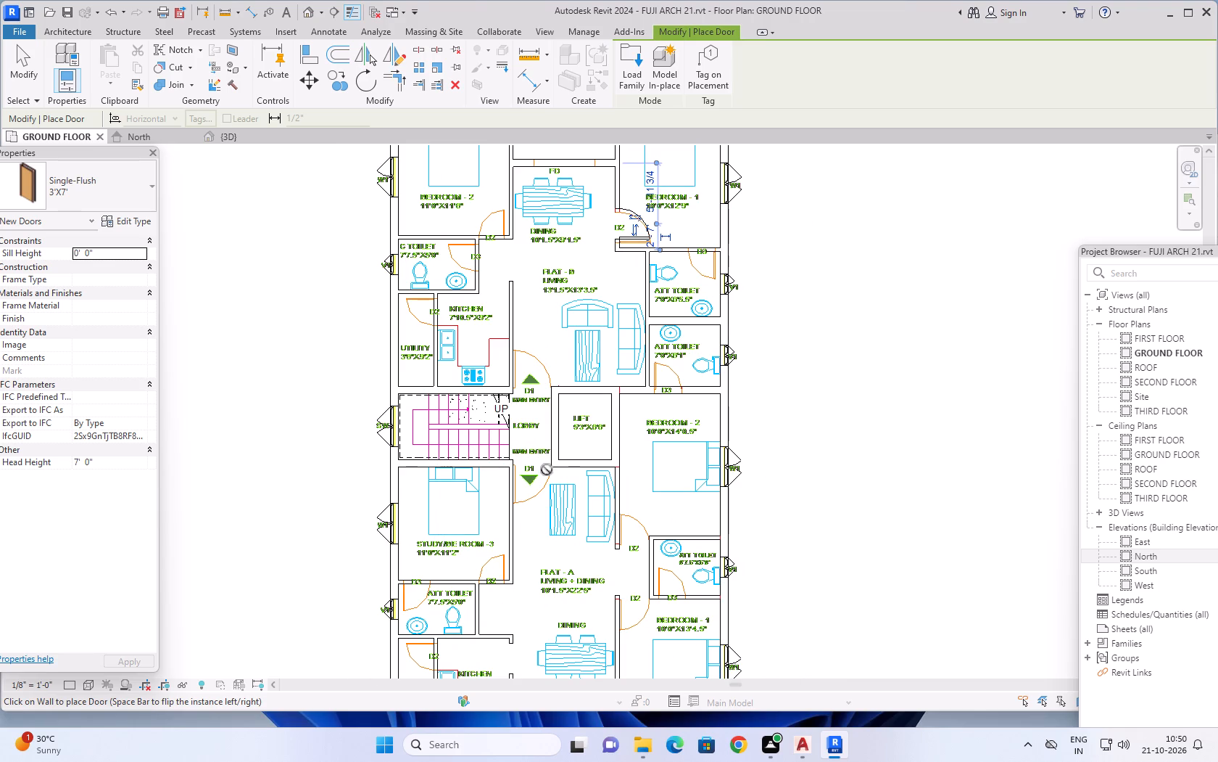
scroll(527, 523, "down", 2)
middle_click_drag(531, 541, 543, 497)
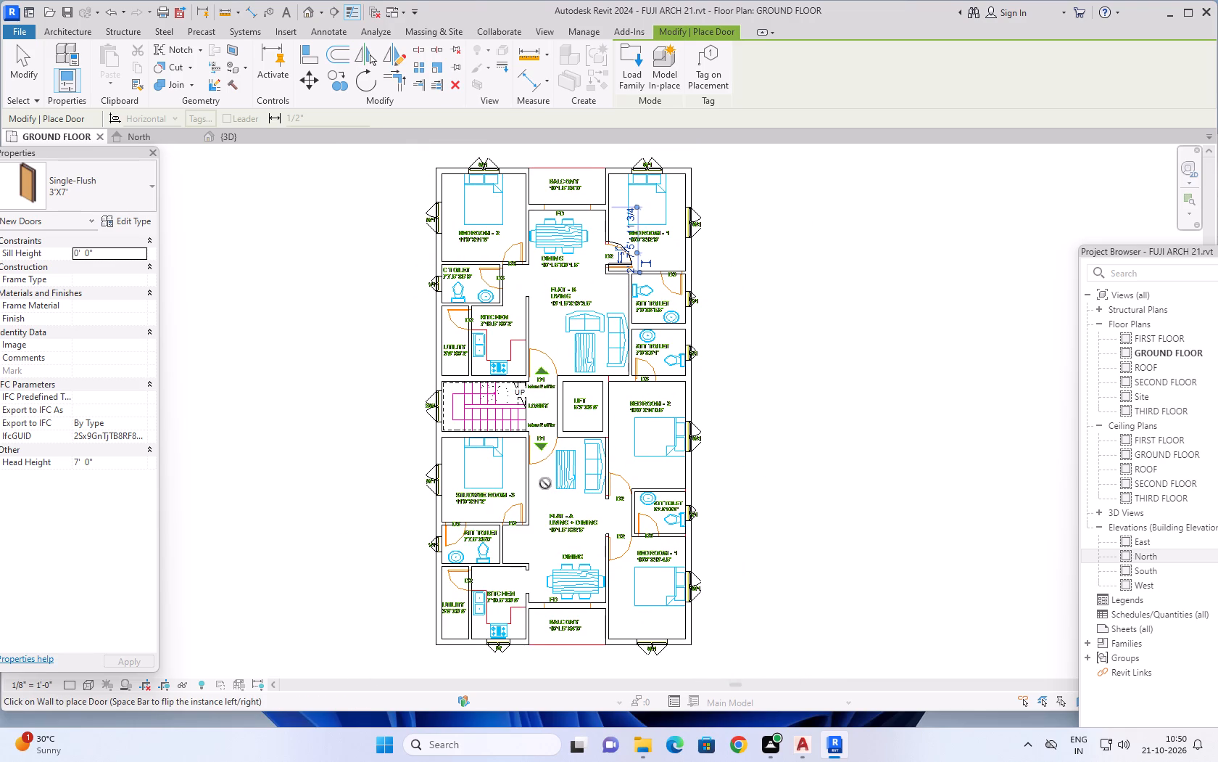
scroll(476, 533, "up", 3)
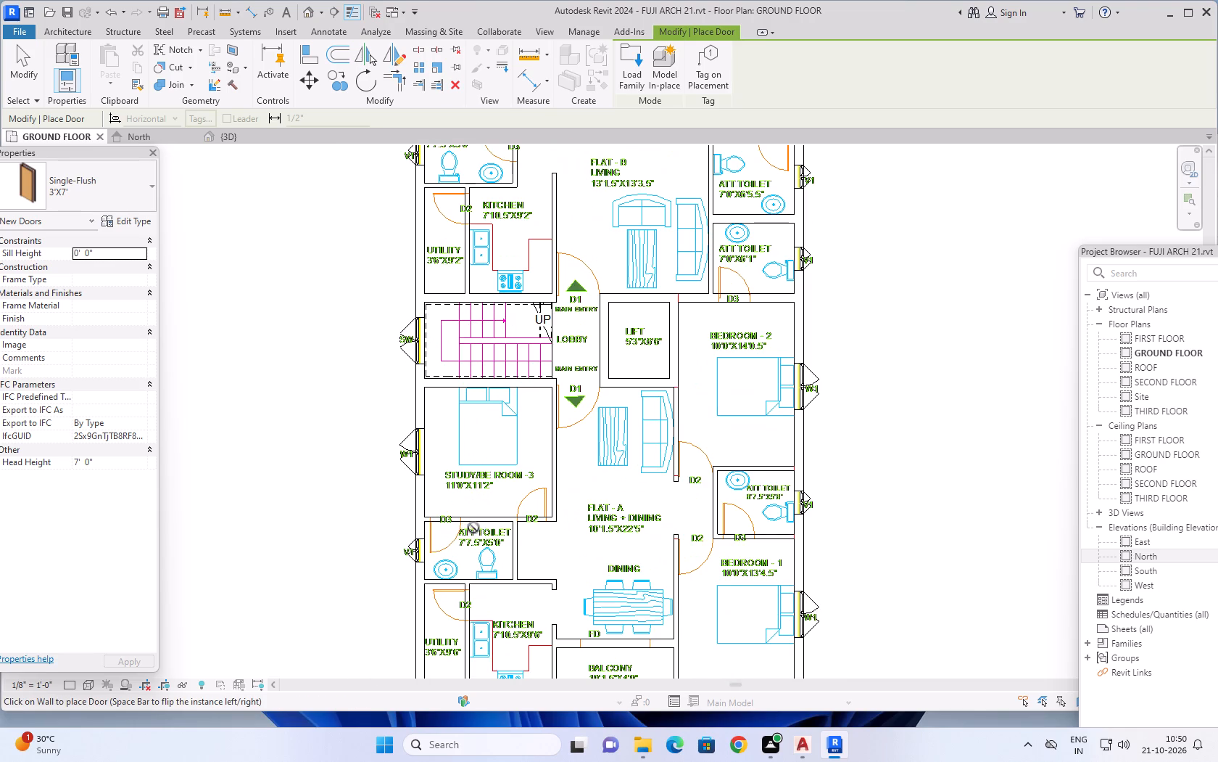
scroll(468, 533, "up", 3)
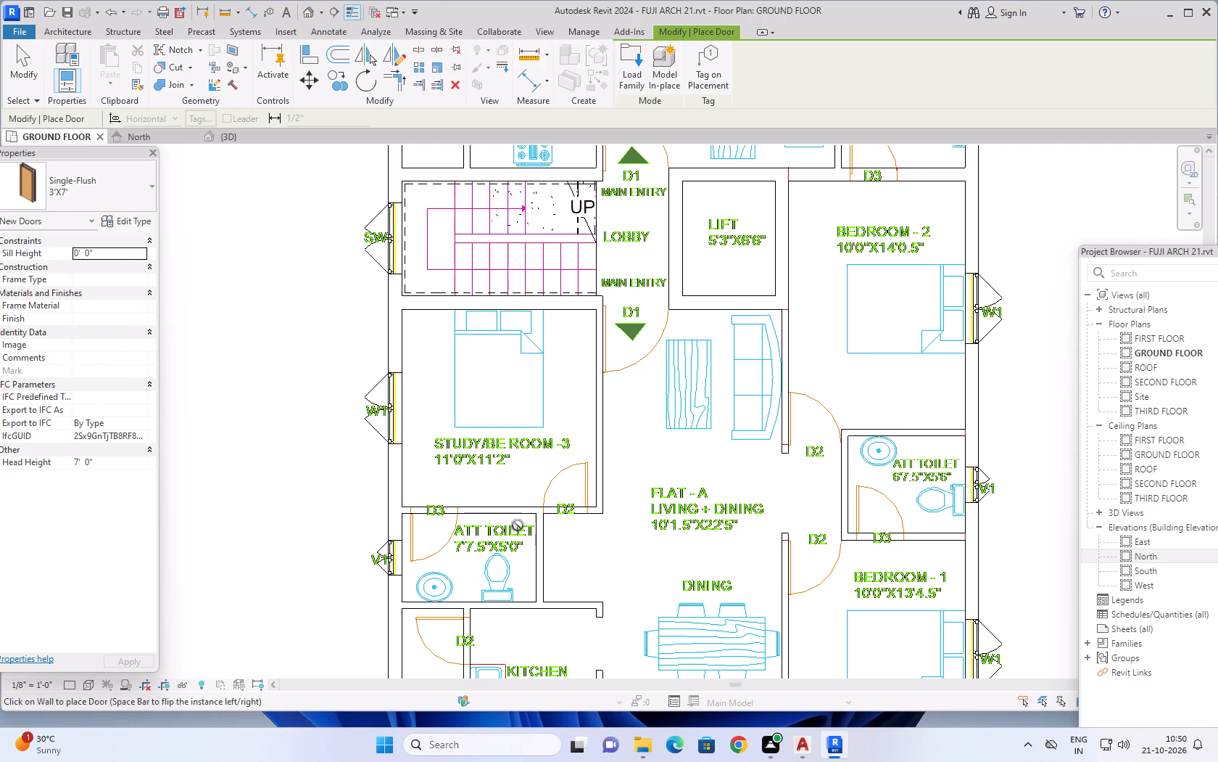
scroll(563, 504, "up", 4)
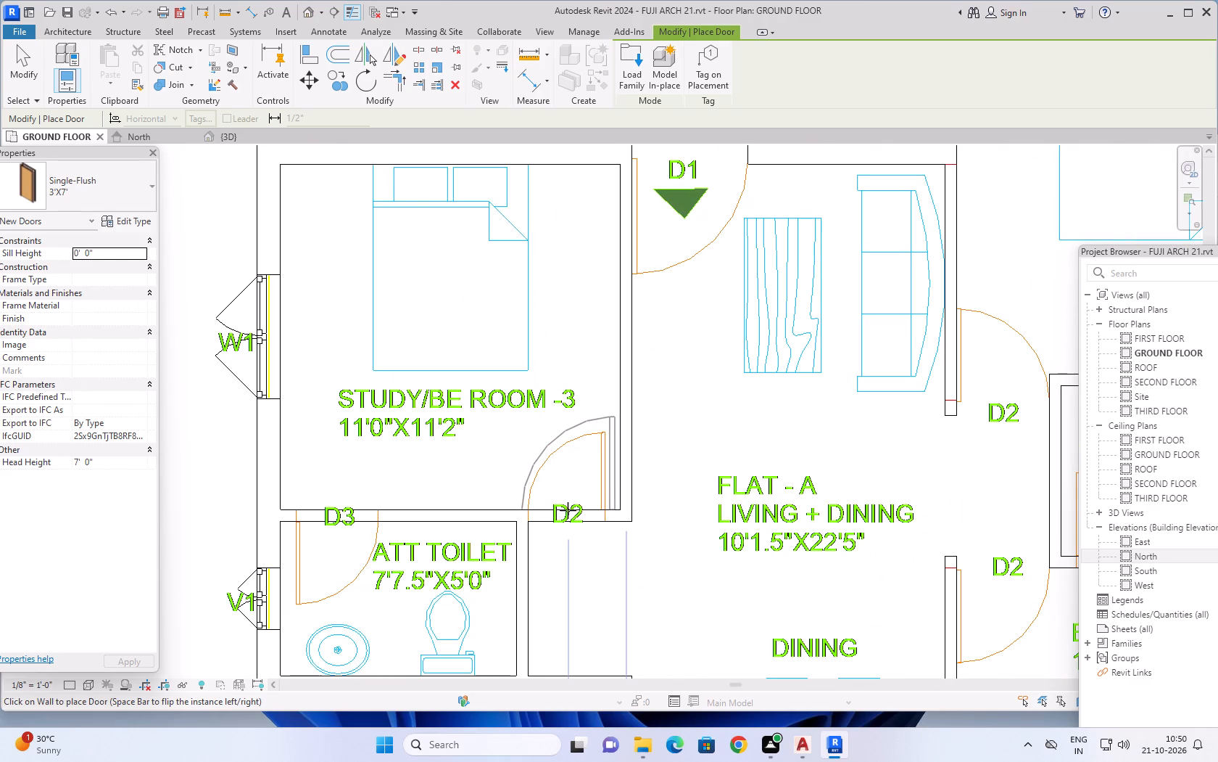
scroll(568, 510, "down", 2)
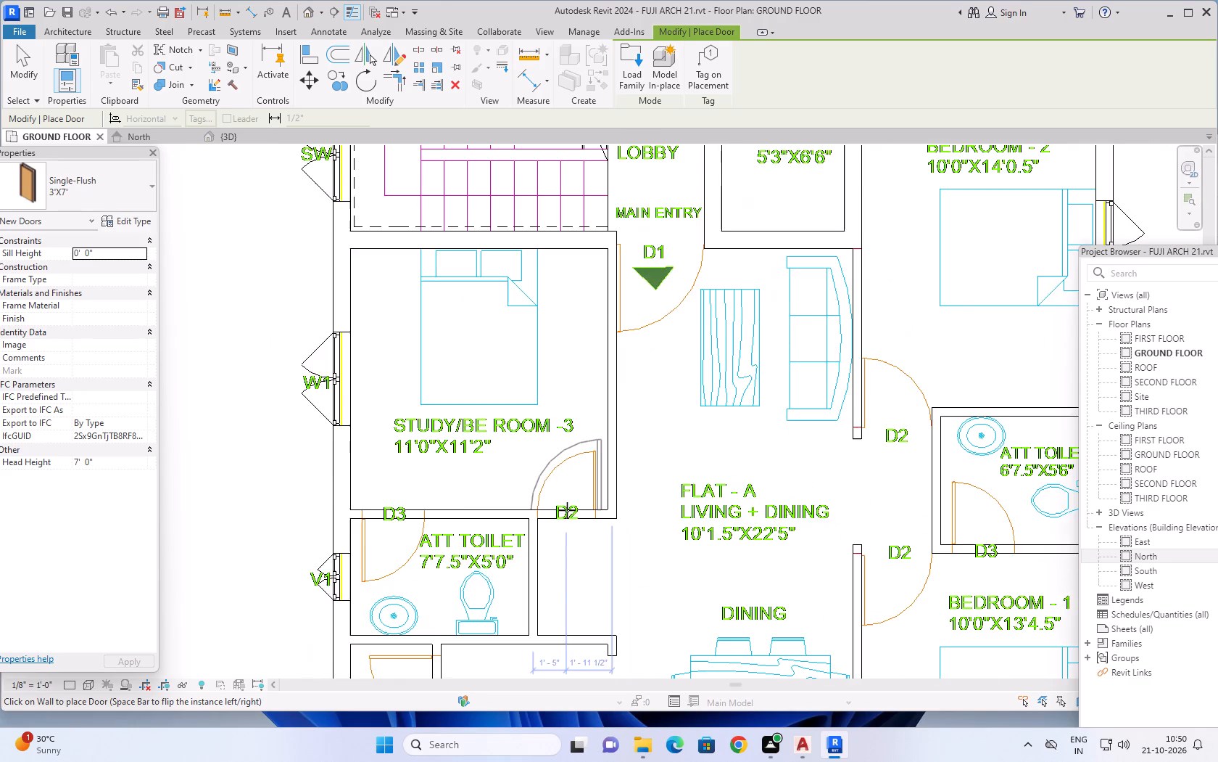
scroll(566, 510, "down", 8)
middle_click_drag(565, 530, 565, 480)
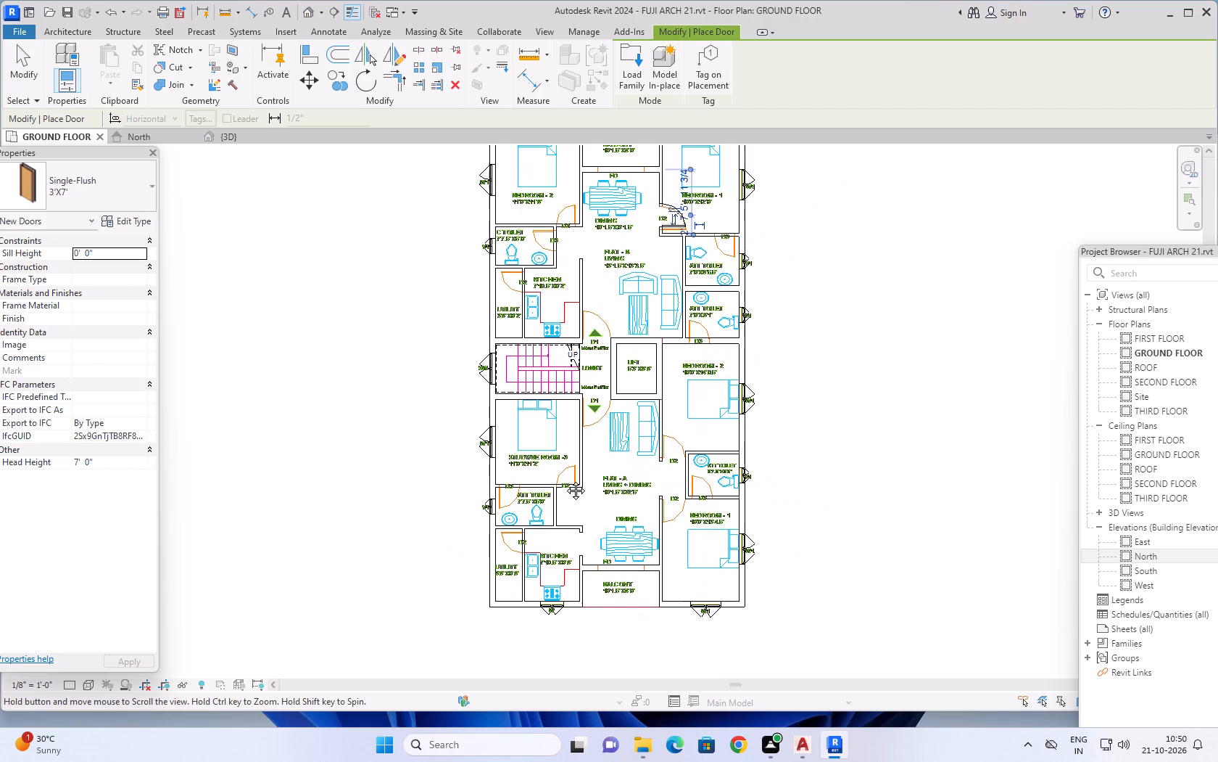
middle_click_drag(565, 480, 563, 457)
scroll(525, 481, "up", 9)
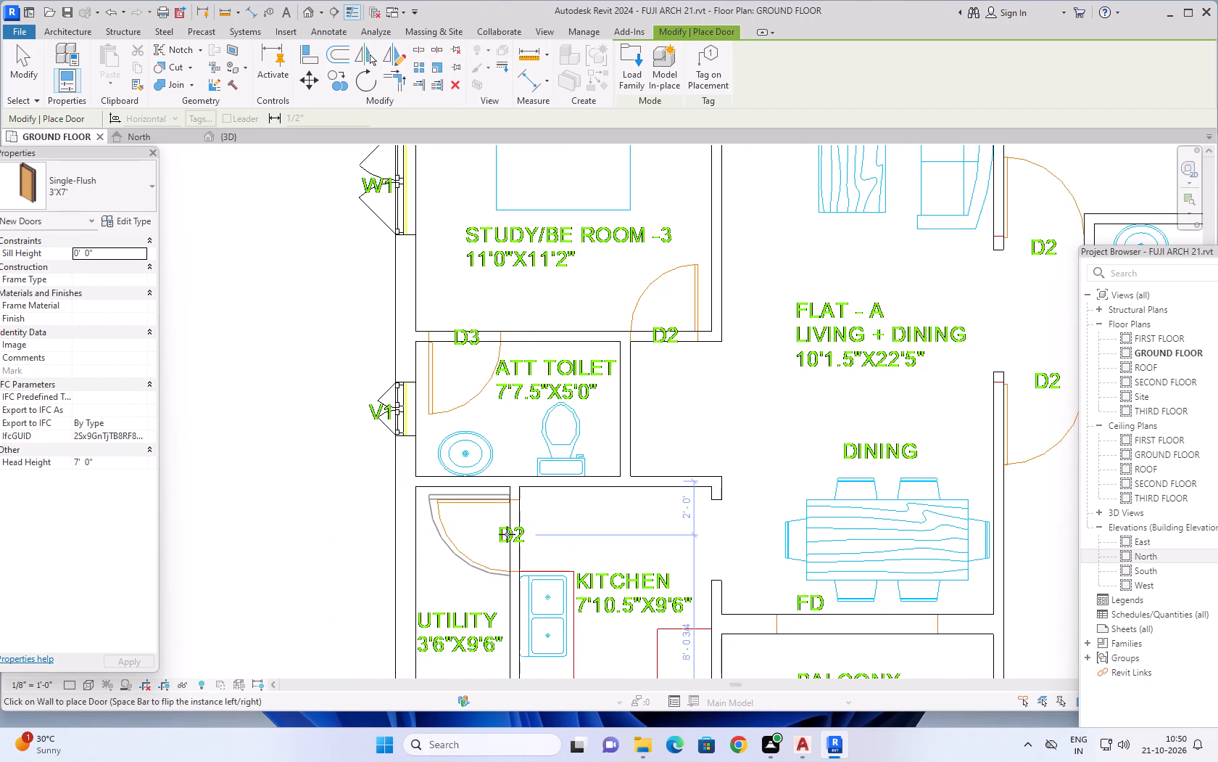
scroll(598, 533, "down", 3)
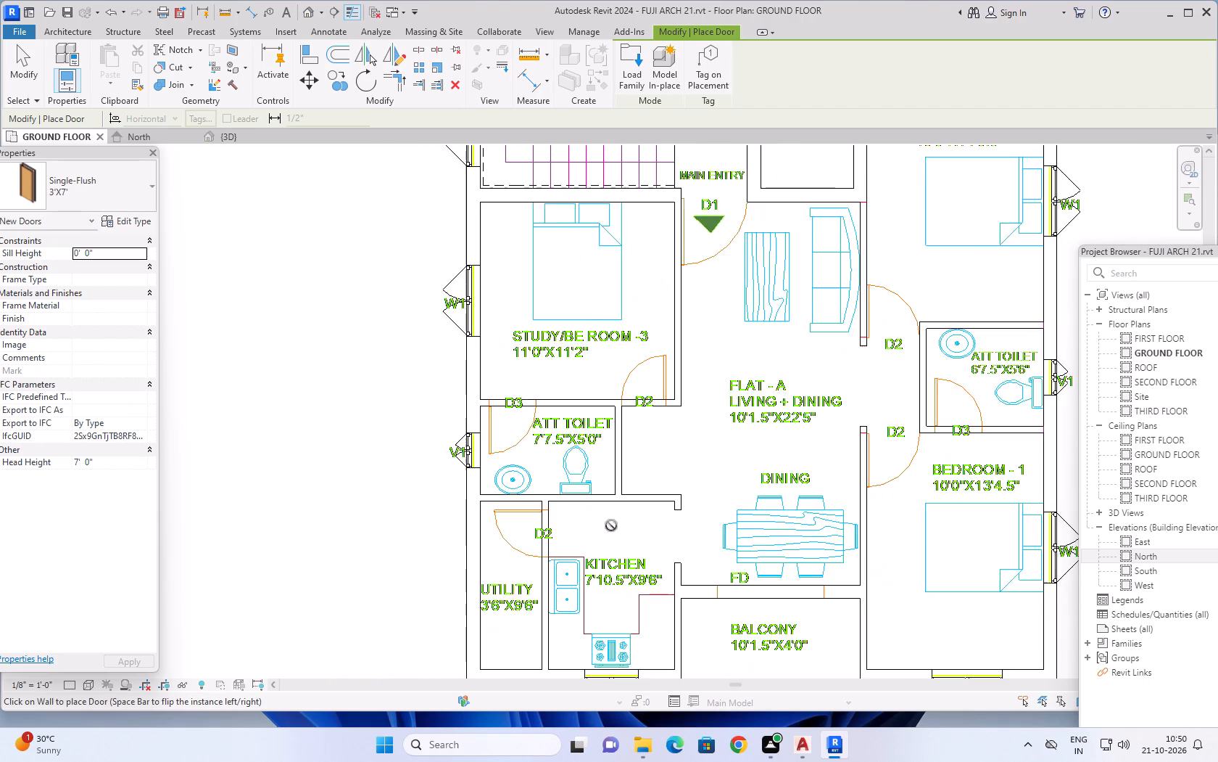
scroll(611, 525, "down", 2)
middle_click_drag(615, 533, 455, 491)
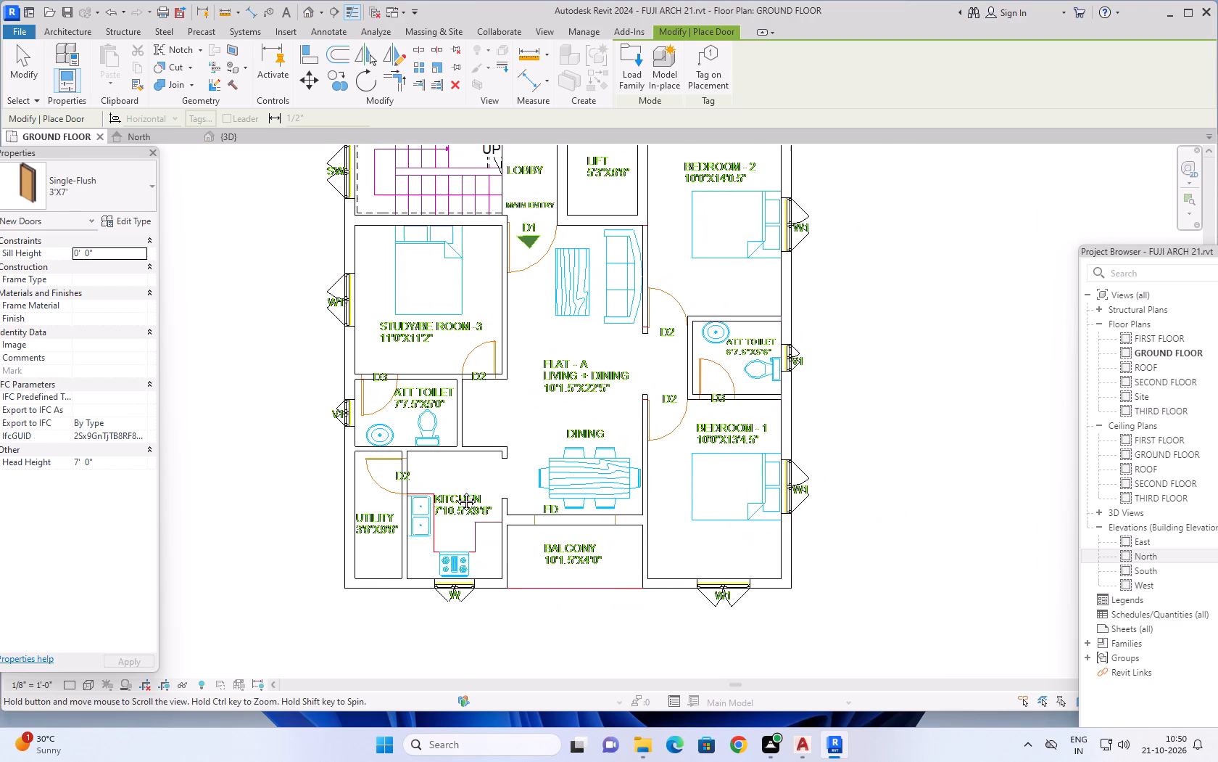
middle_click_drag(455, 491, 438, 550)
scroll(715, 465, "up", 5)
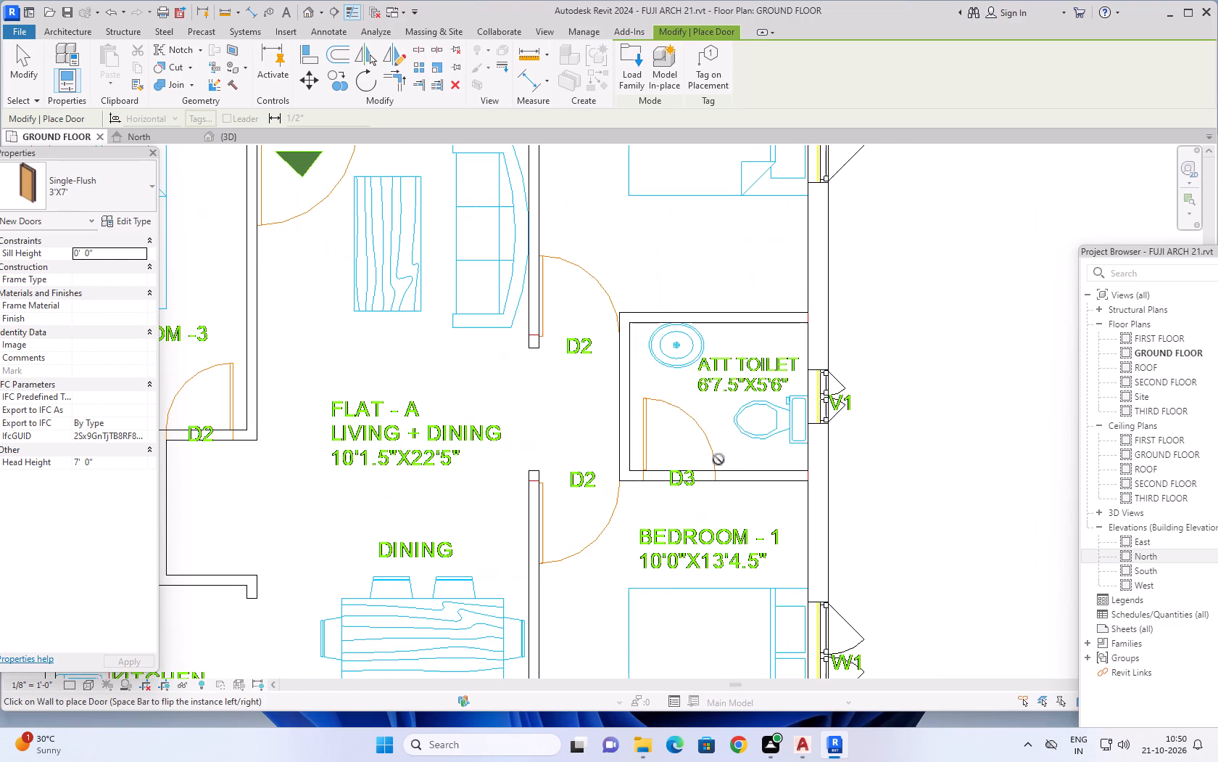
scroll(664, 474, "down", 6)
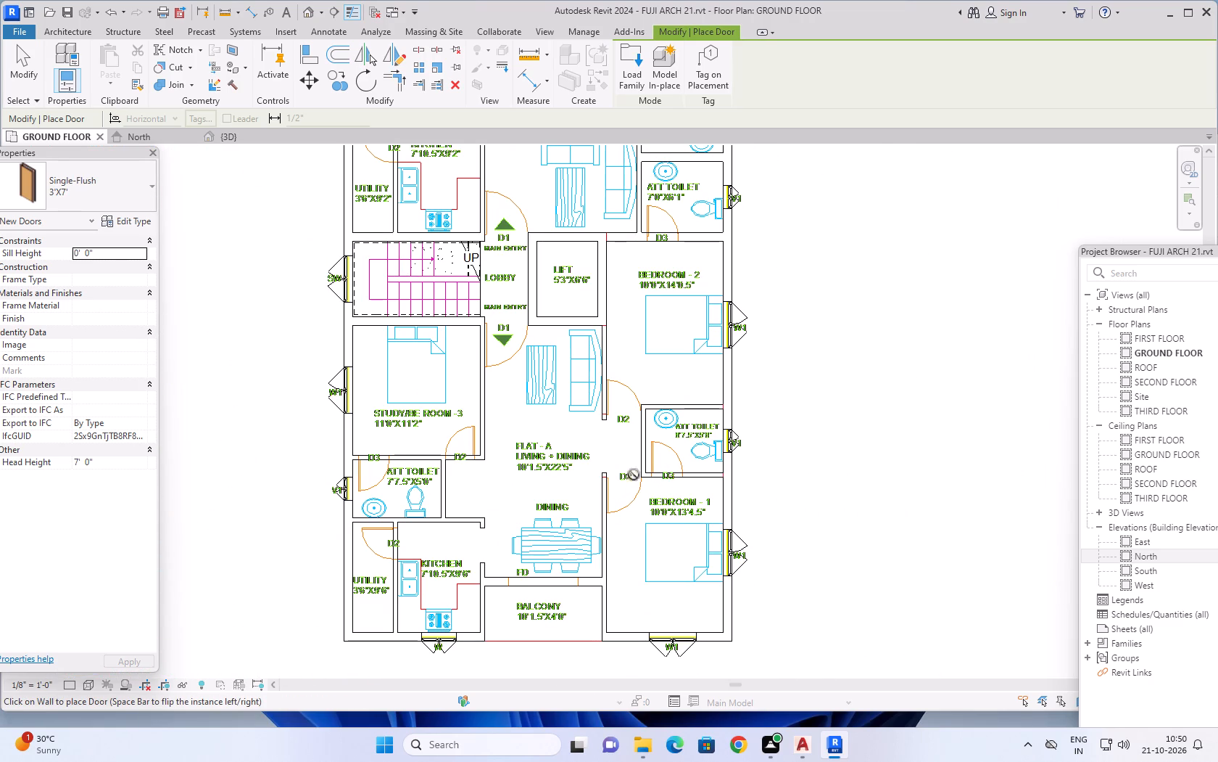
scroll(623, 375, "down", 3)
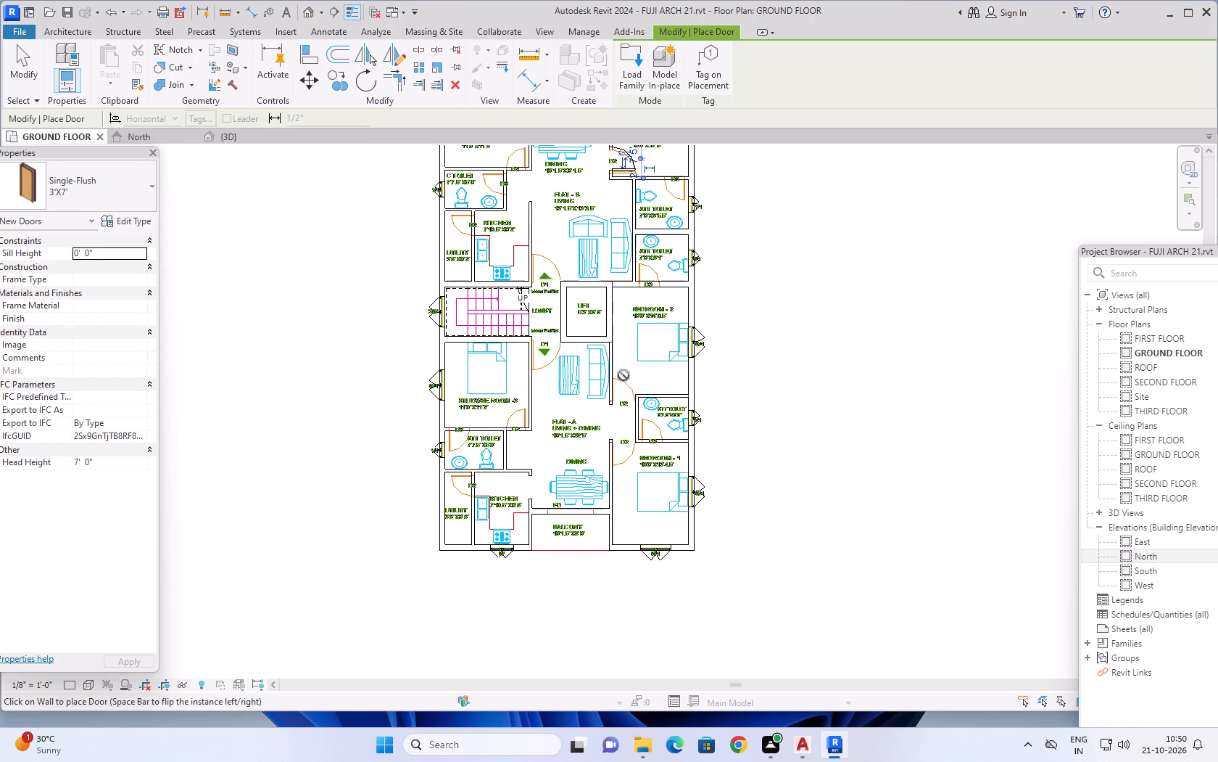
scroll(623, 375, "down", 1)
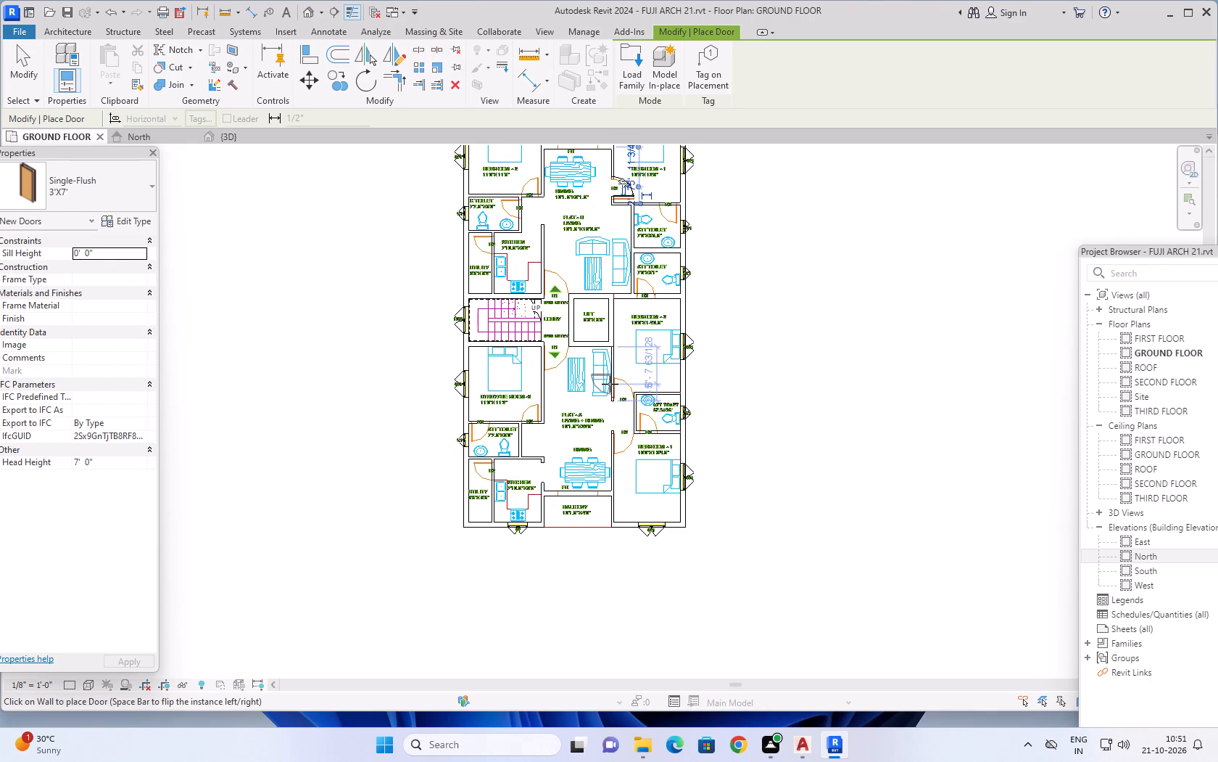
key("Escape")
key("Escape")
key("Escape")
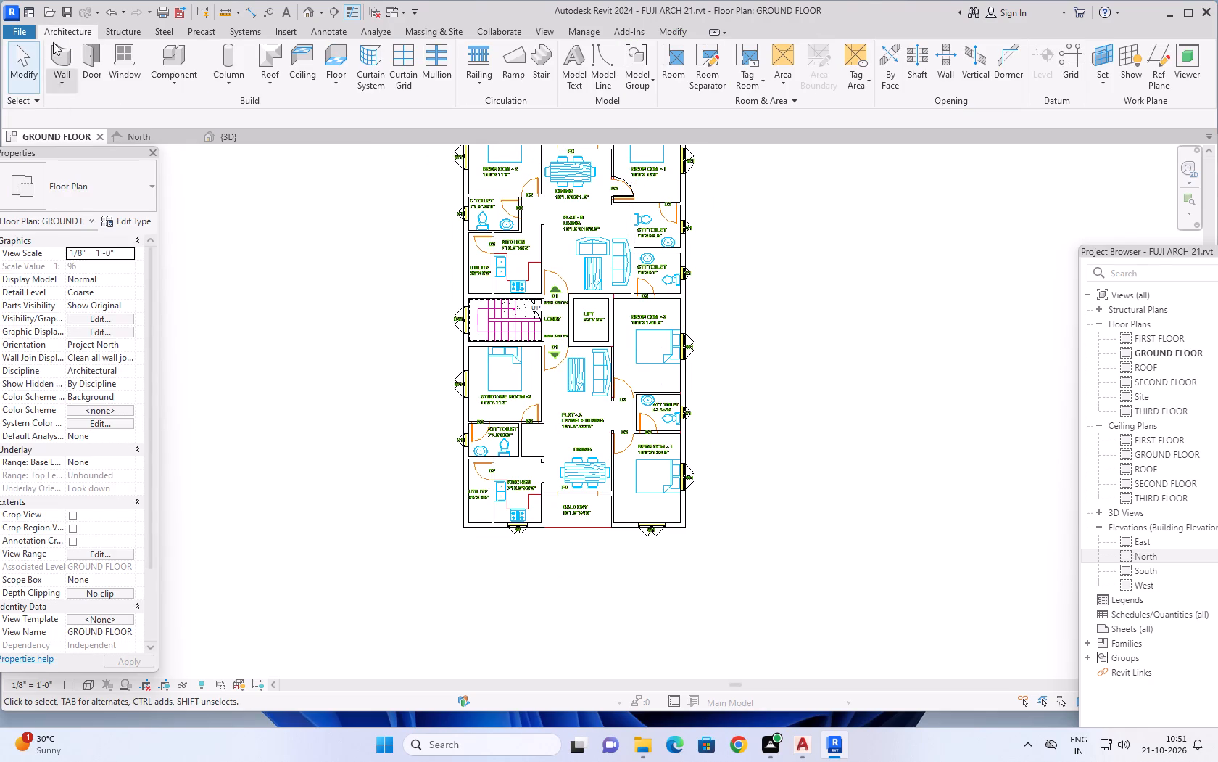
Draw a 4.5" Basic Wall 3'-9" long across Flat-B's D1 main entry opening, from the door jamb to the lift-side wall.
left_click(57, 54)
scroll(373, 270, "up", 3)
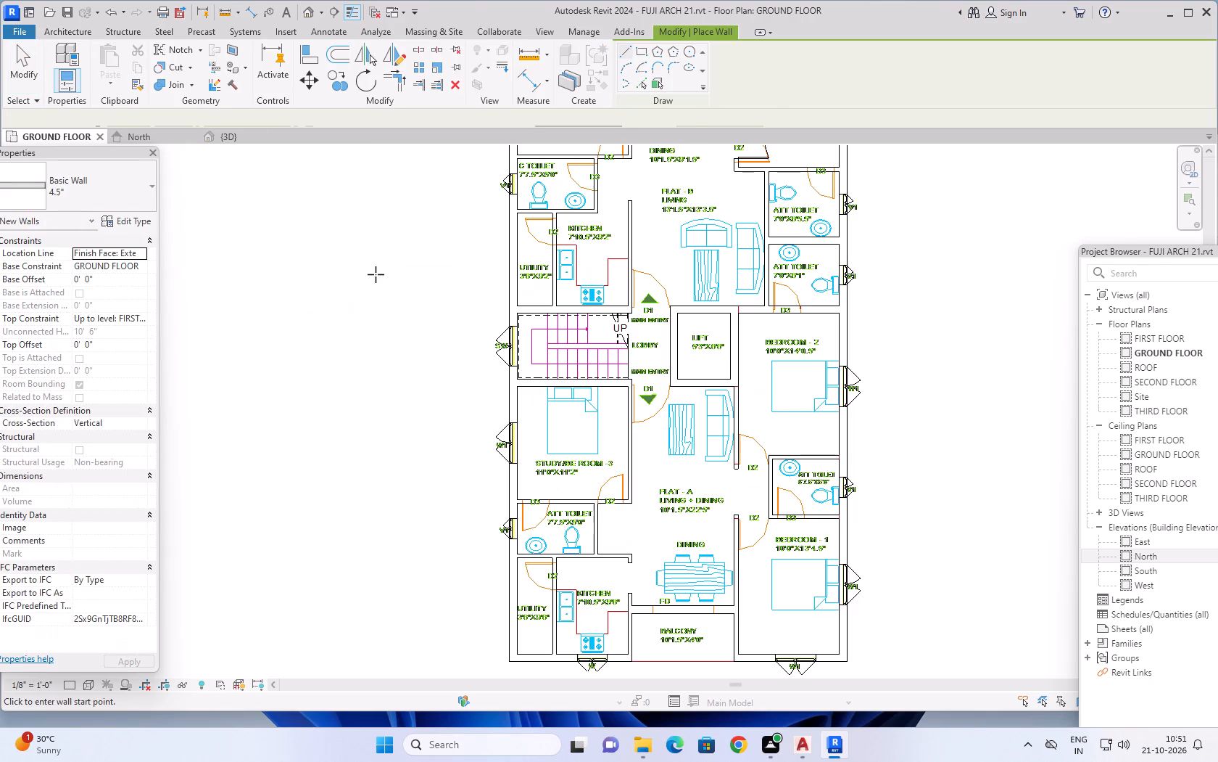
middle_click_drag(389, 274, 336, 345)
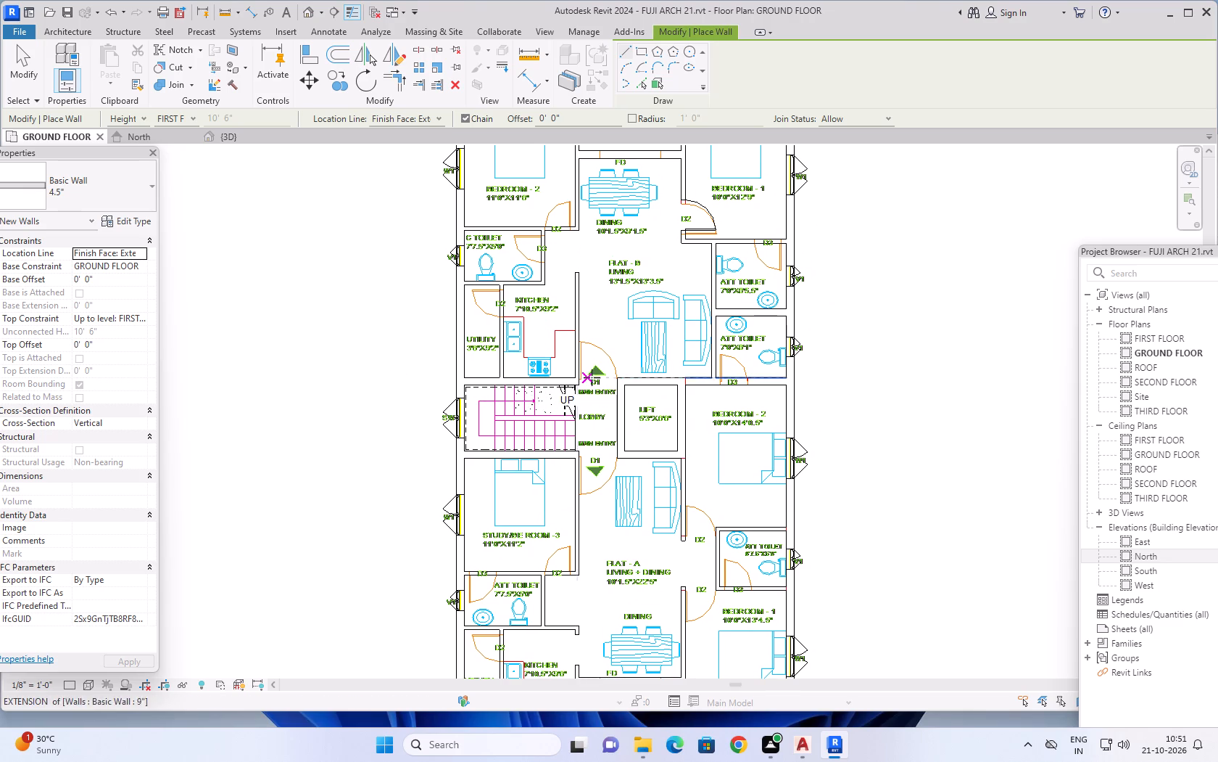
scroll(592, 376, "up", 5)
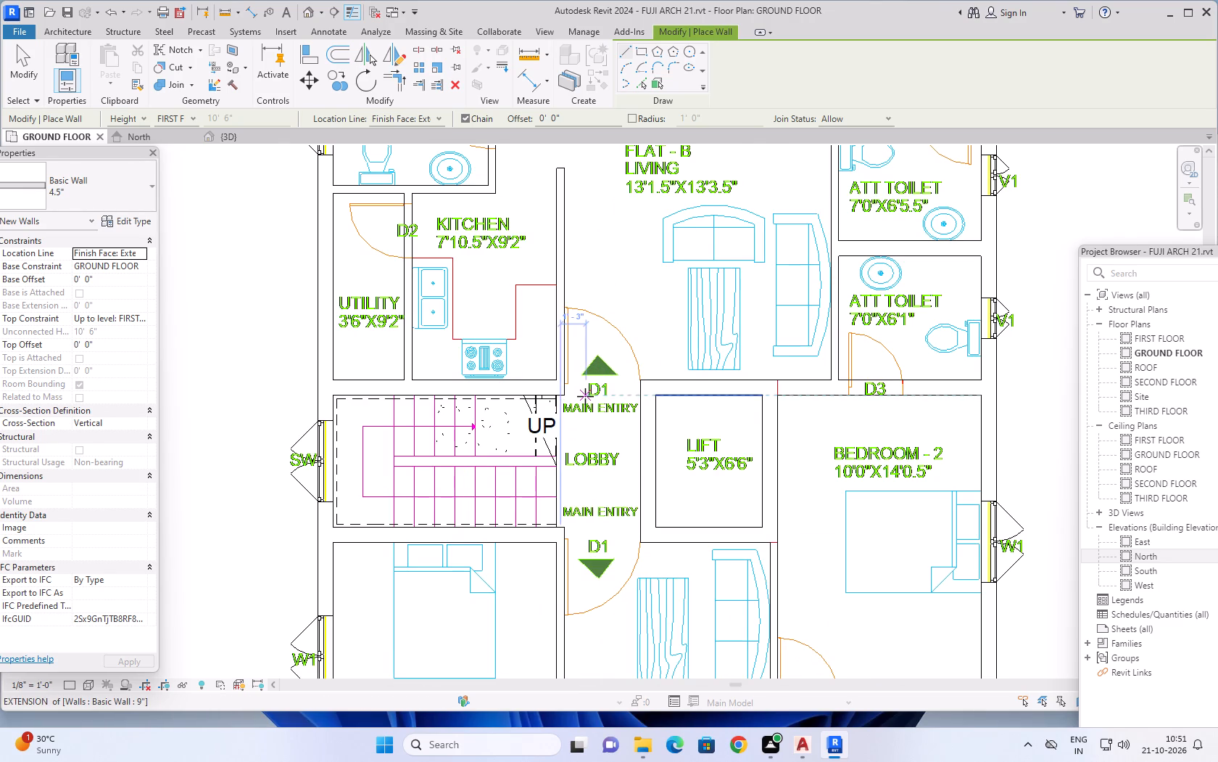
scroll(585, 396, "up", 9)
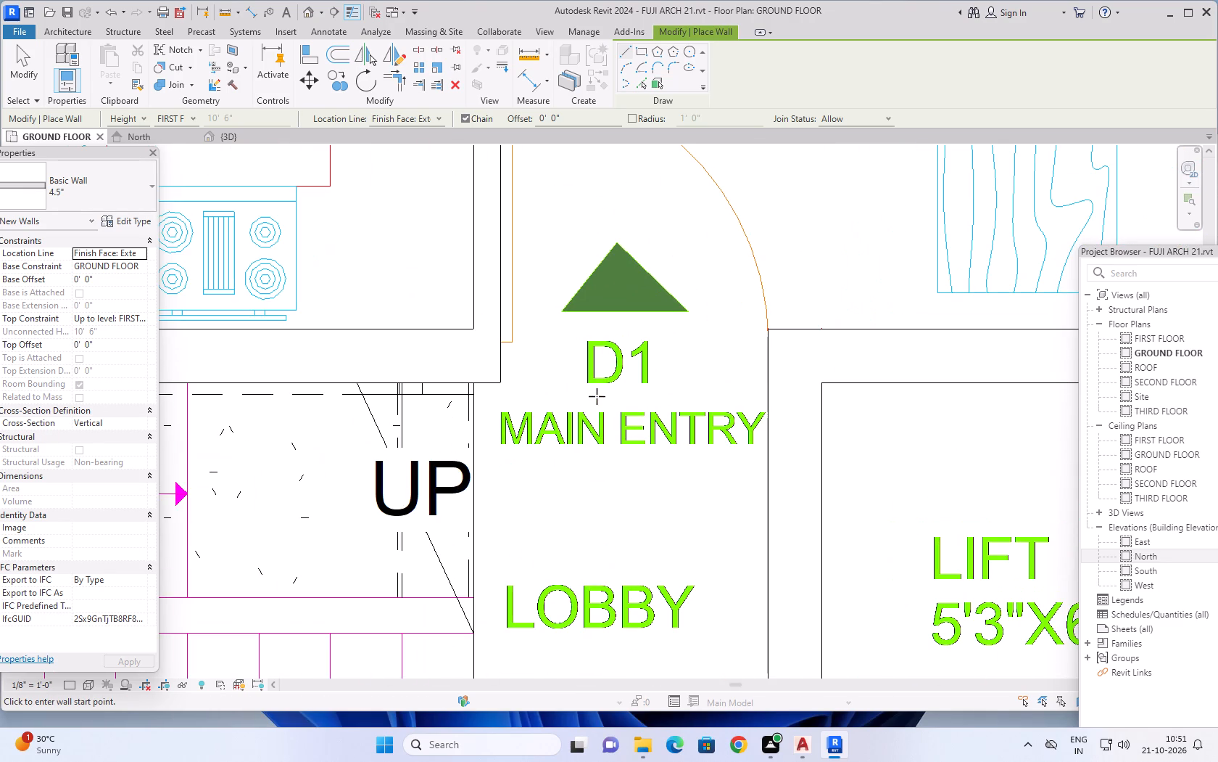
left_click(500, 345)
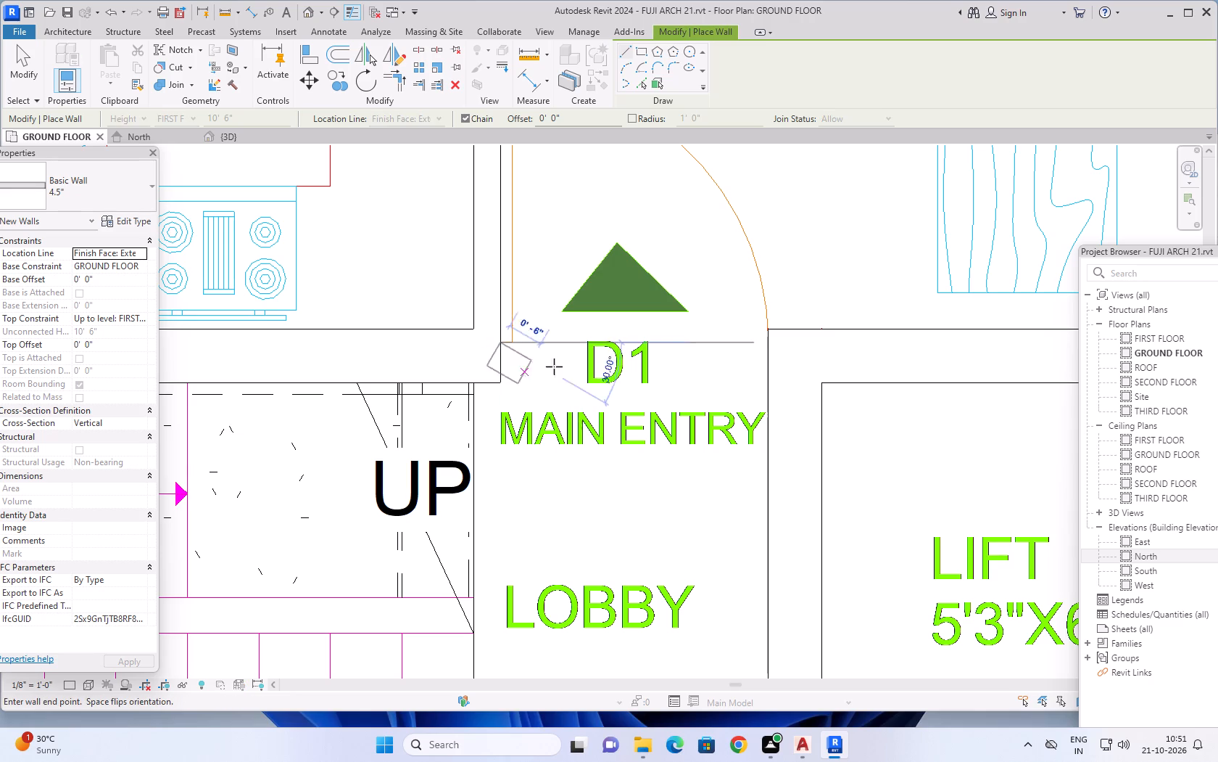
left_click(766, 343)
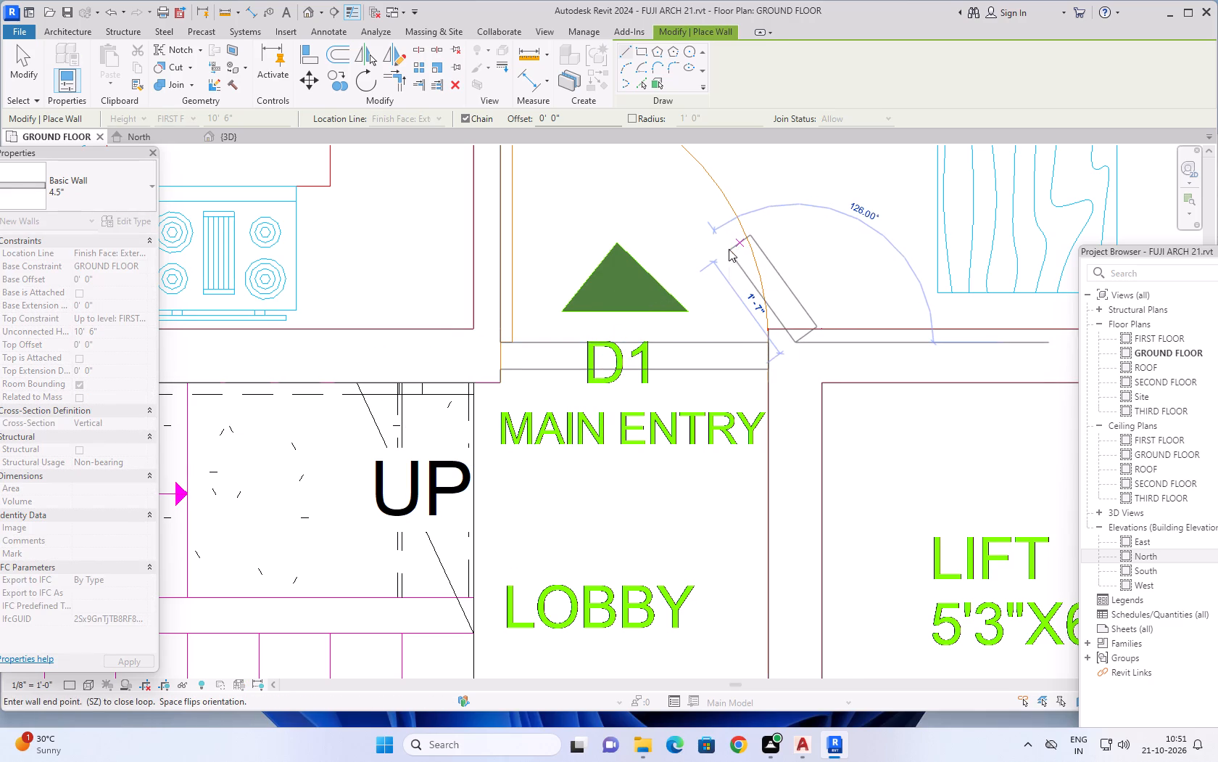
key("Escape")
Draw a 4.5" Basic Wall across Flat-A's D1 main entry opening, flipped so its thickness lies on the lobby side.
scroll(692, 287, "down", 5)
scroll(537, 414, "down", 3)
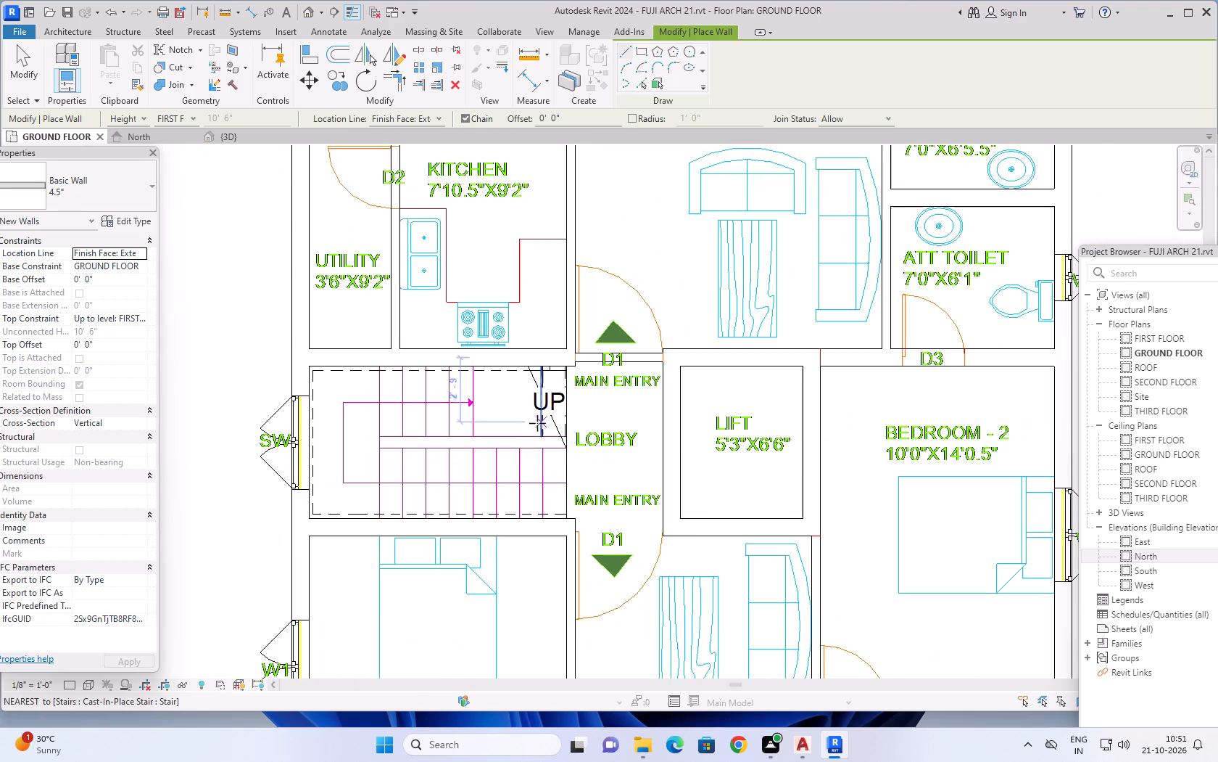
scroll(553, 416, "down", 2)
scroll(588, 541, "up", 11)
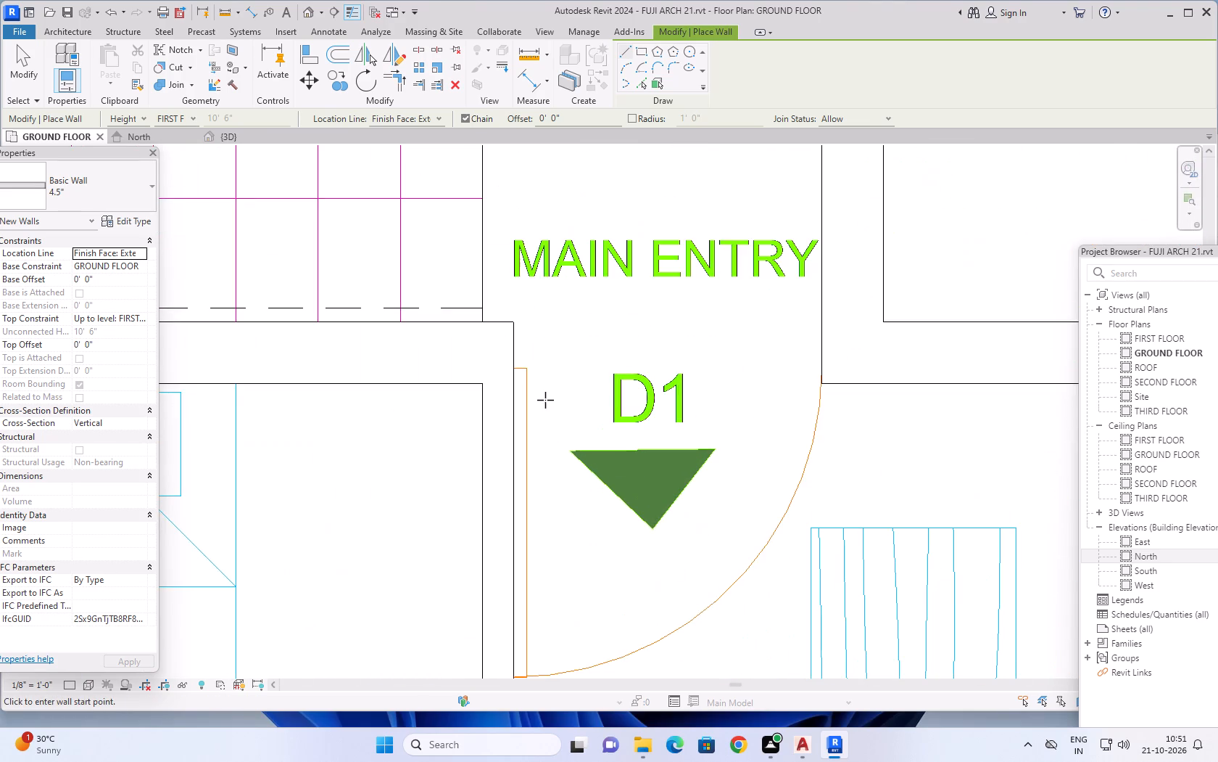
scroll(544, 394, "up", 2)
scroll(521, 337, "up", 2)
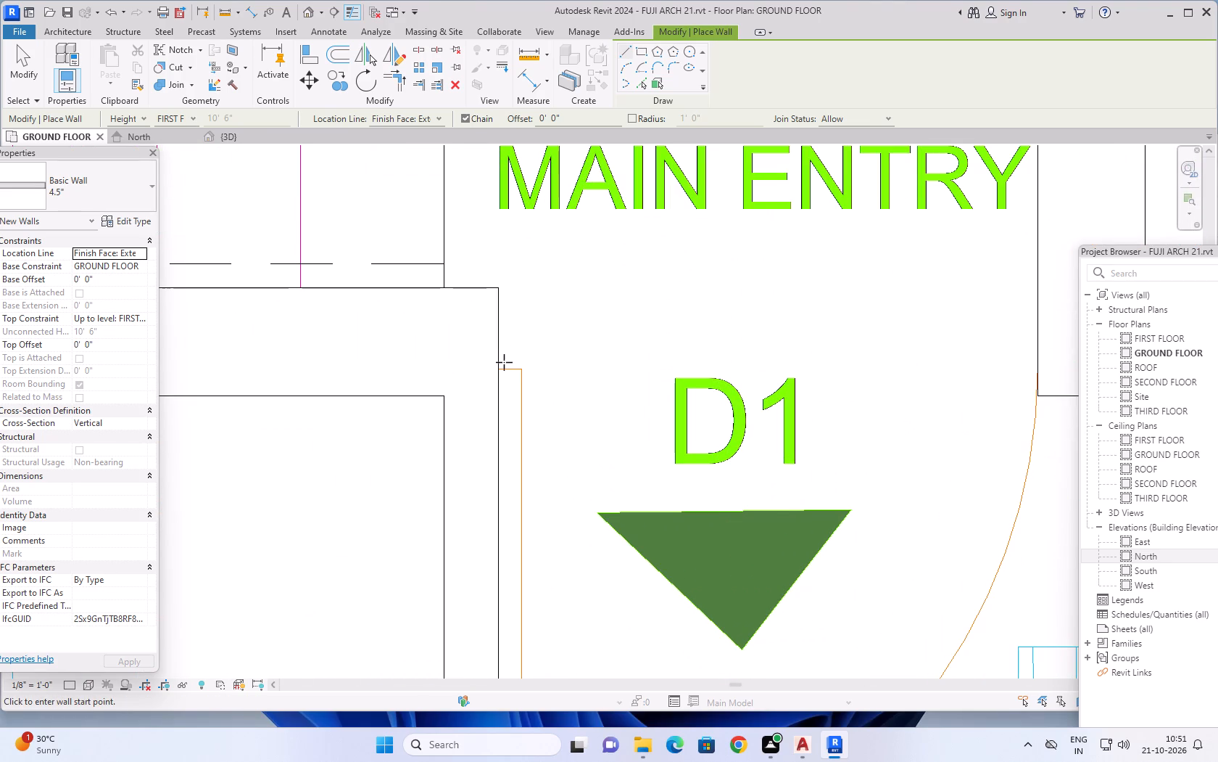
left_click(503, 365)
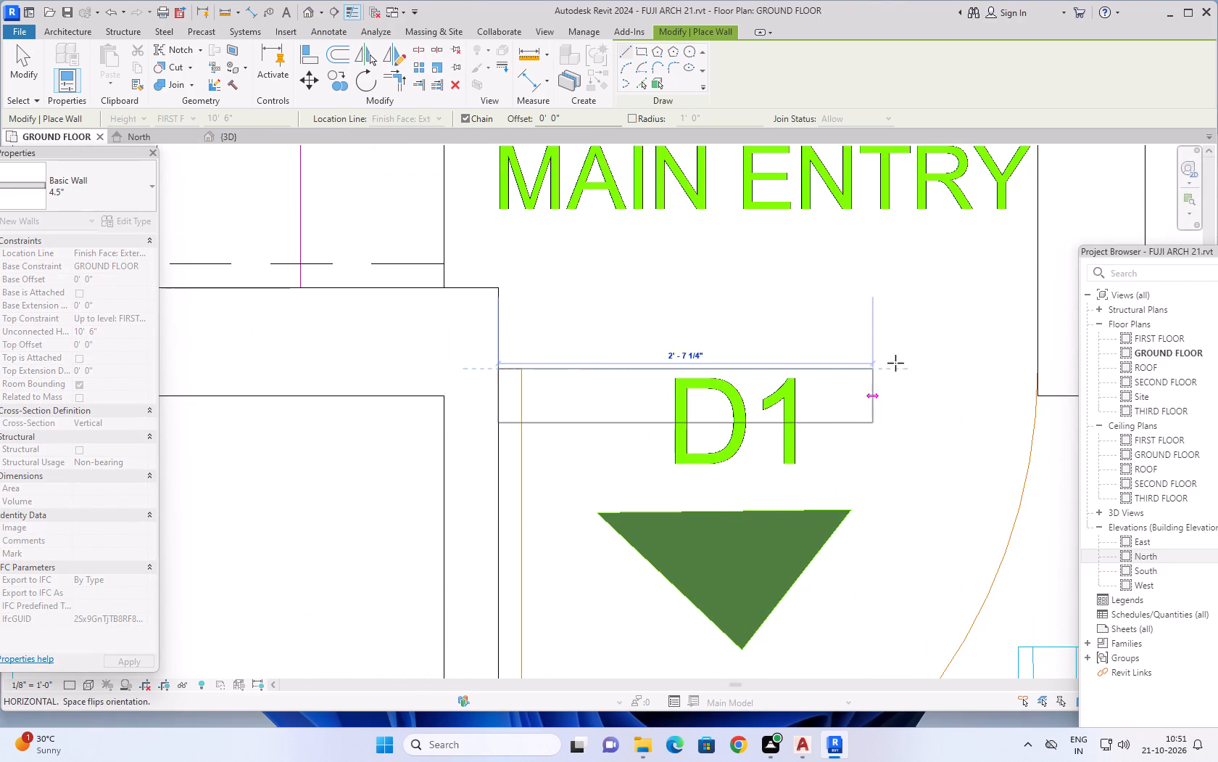
key("space")
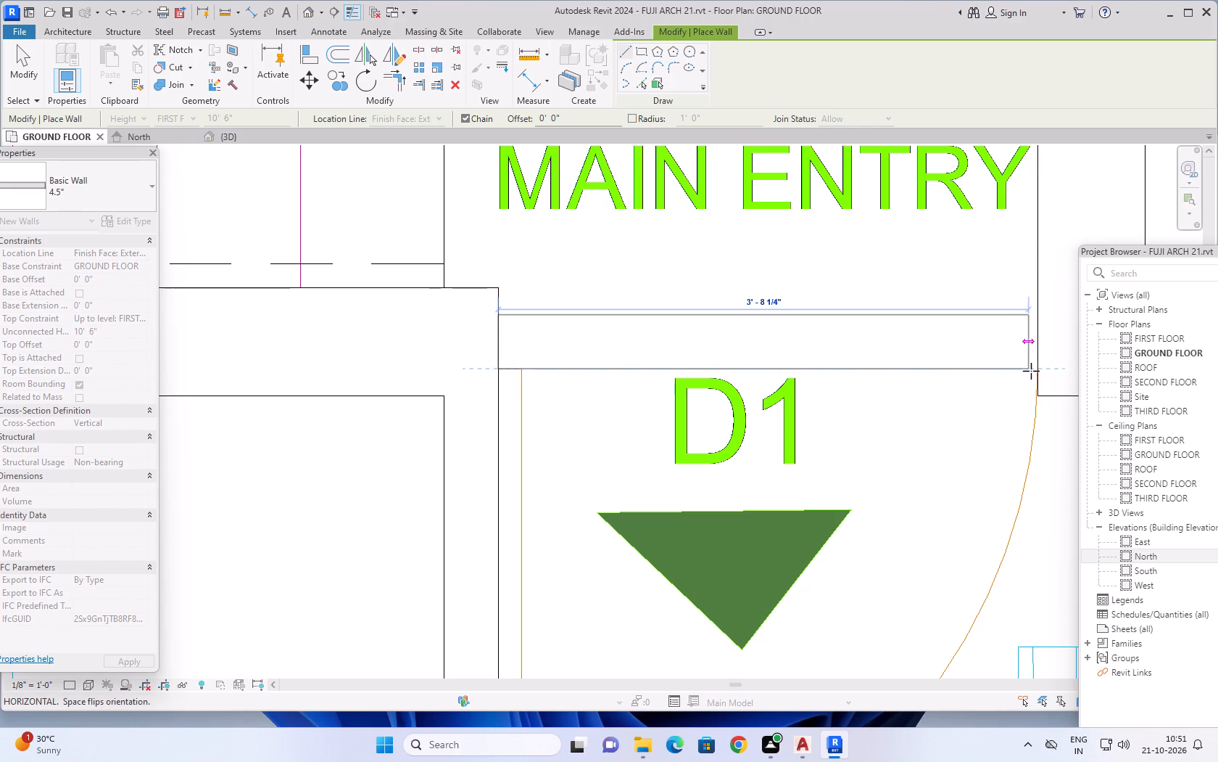
left_click(1036, 369)
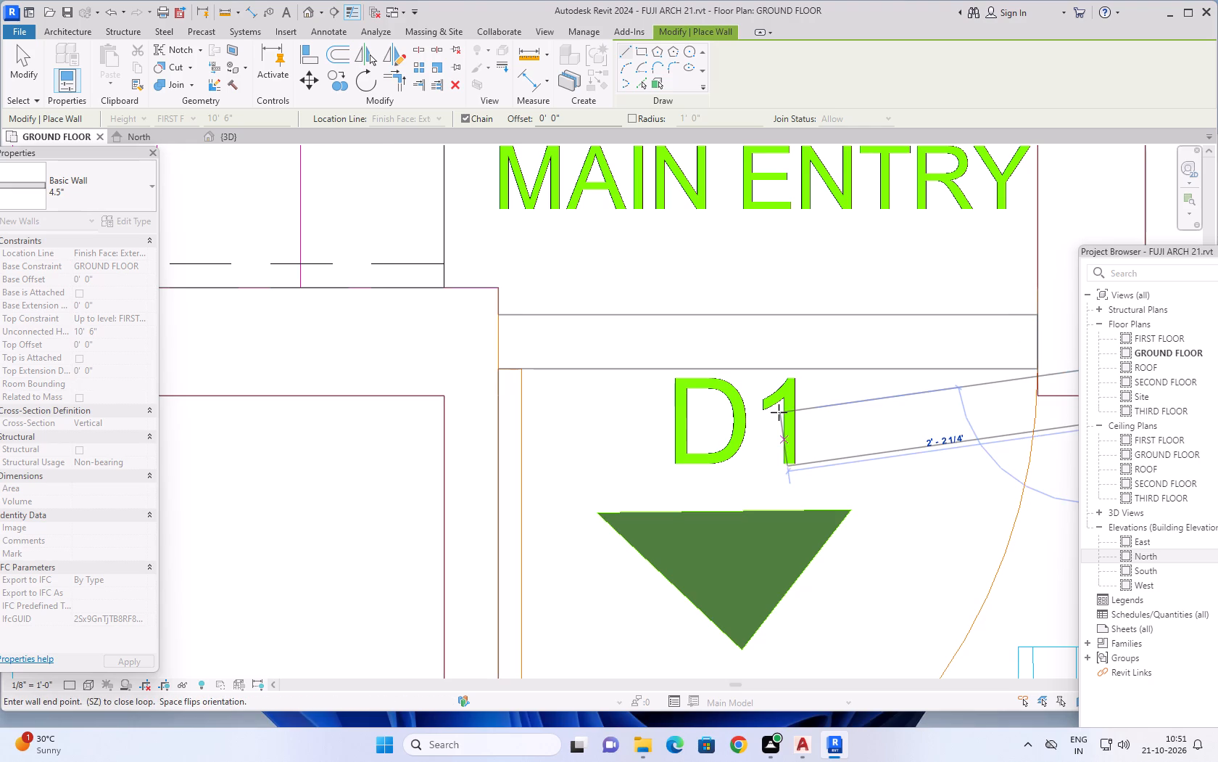
key("Escape")
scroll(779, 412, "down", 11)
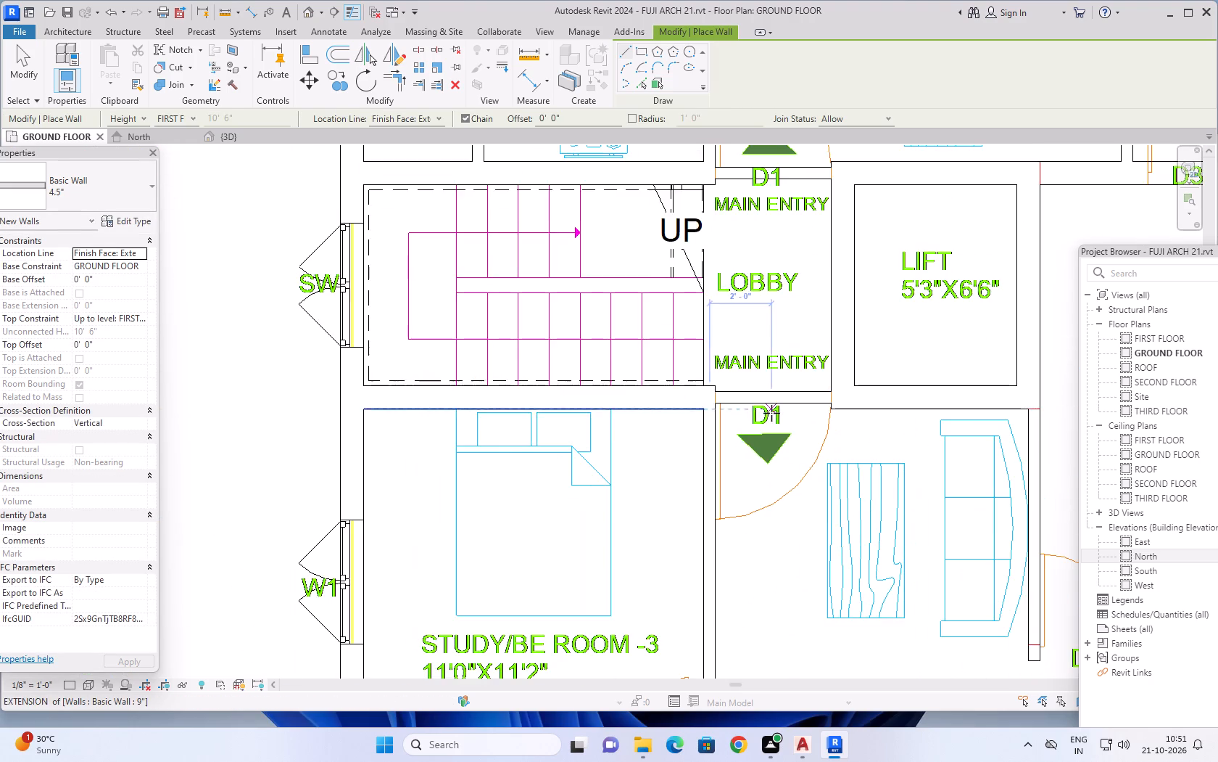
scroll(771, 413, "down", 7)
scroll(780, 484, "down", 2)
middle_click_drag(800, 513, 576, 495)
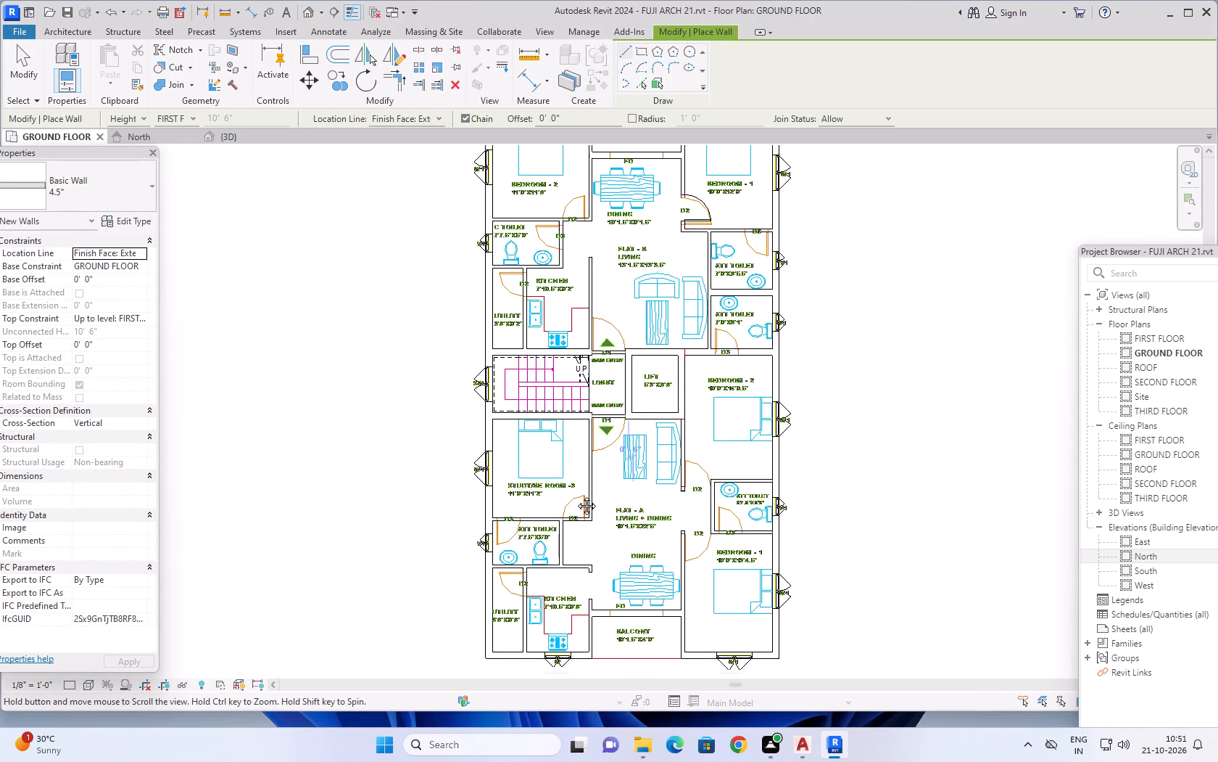
Draw a 4.5" Basic Wall 3'-0" long across Flat-A's Bedroom-2 D2 opening, from the living-side jamb to the attached toilet wall.
middle_click_drag(576, 495, 574, 495)
scroll(634, 491, "up", 17)
scroll(623, 482, "up", 5)
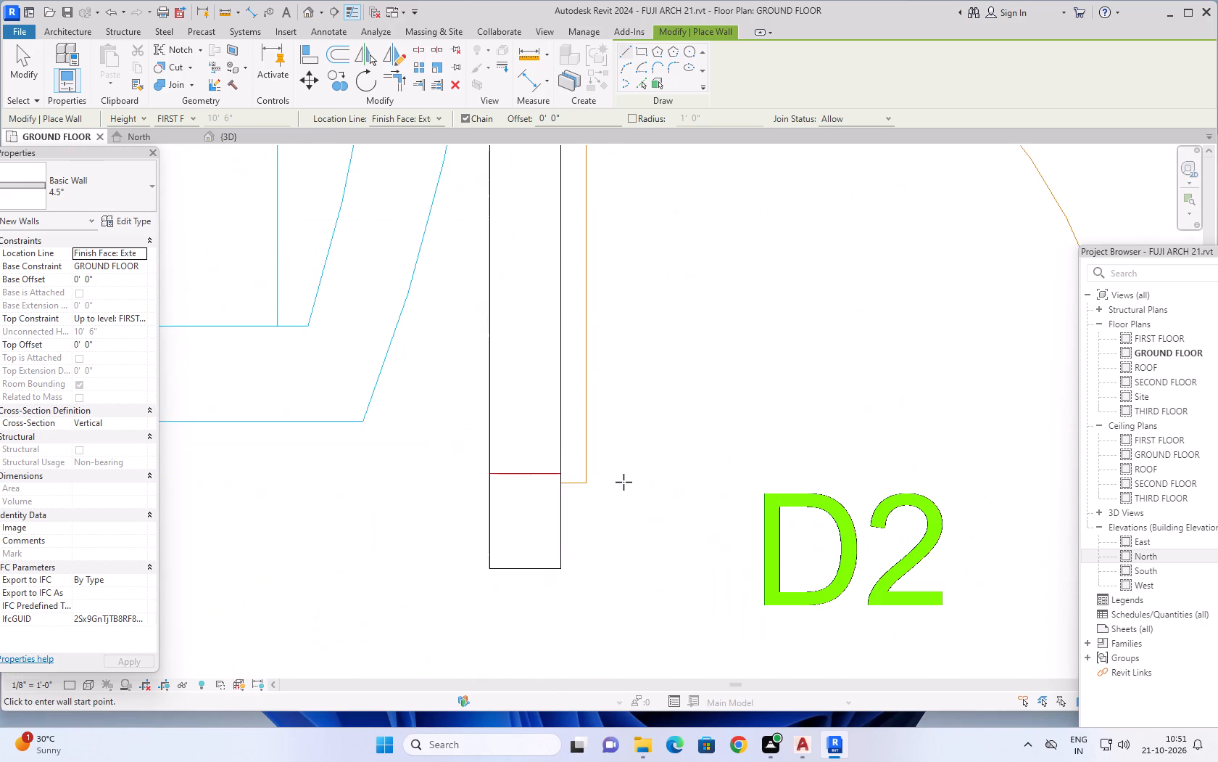
left_click(561, 482)
scroll(842, 483, "down", 7)
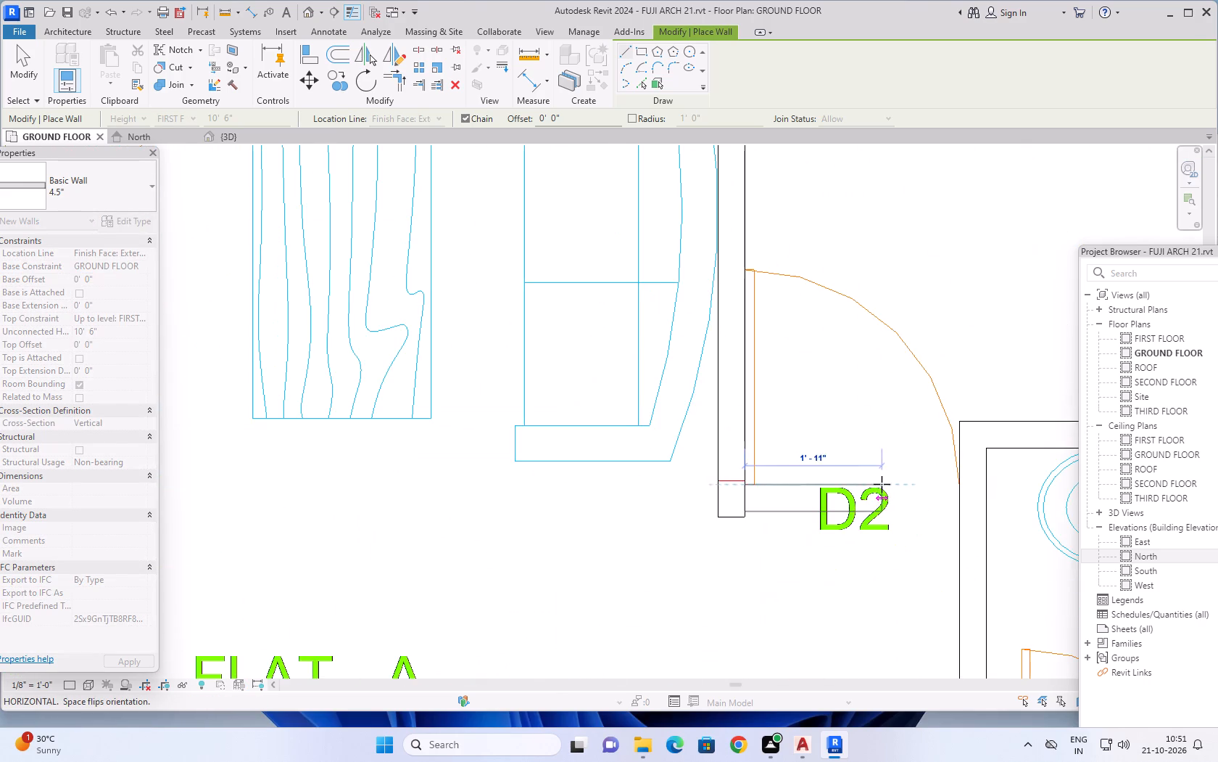
middle_click_drag(878, 484, 677, 458)
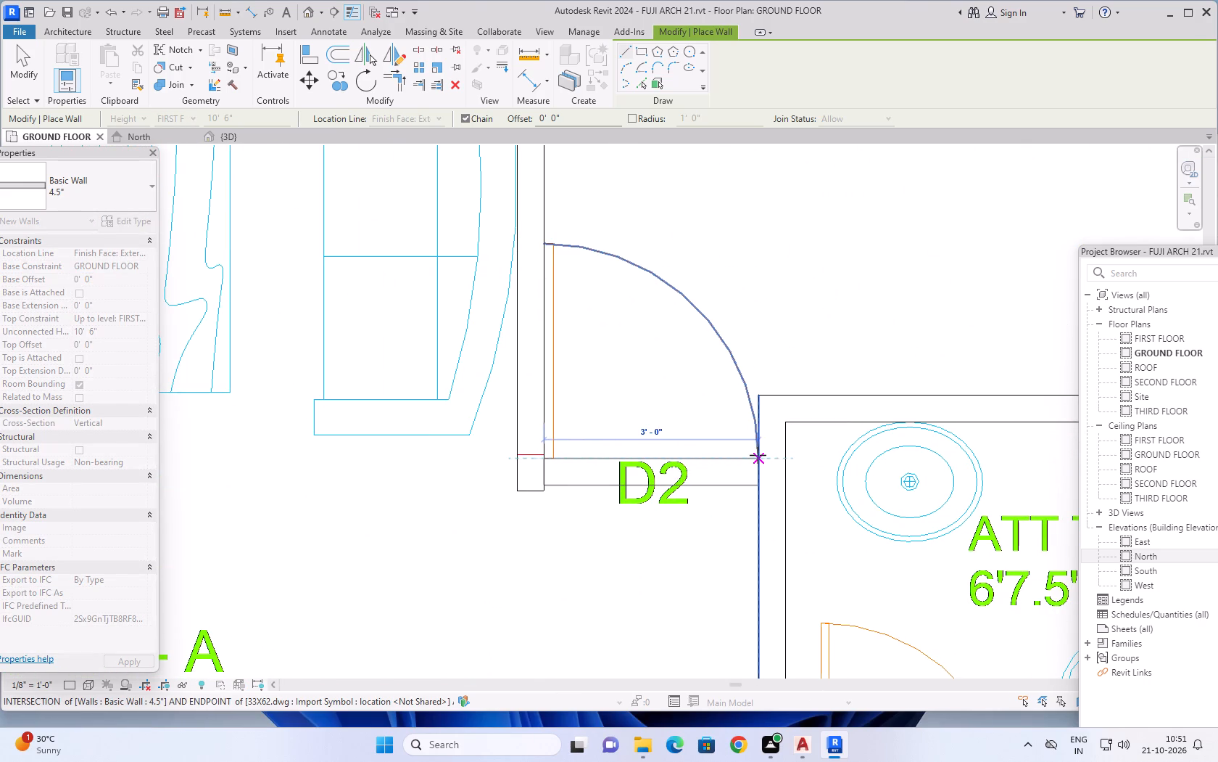
left_click(758, 455)
scroll(685, 443, "down", 6)
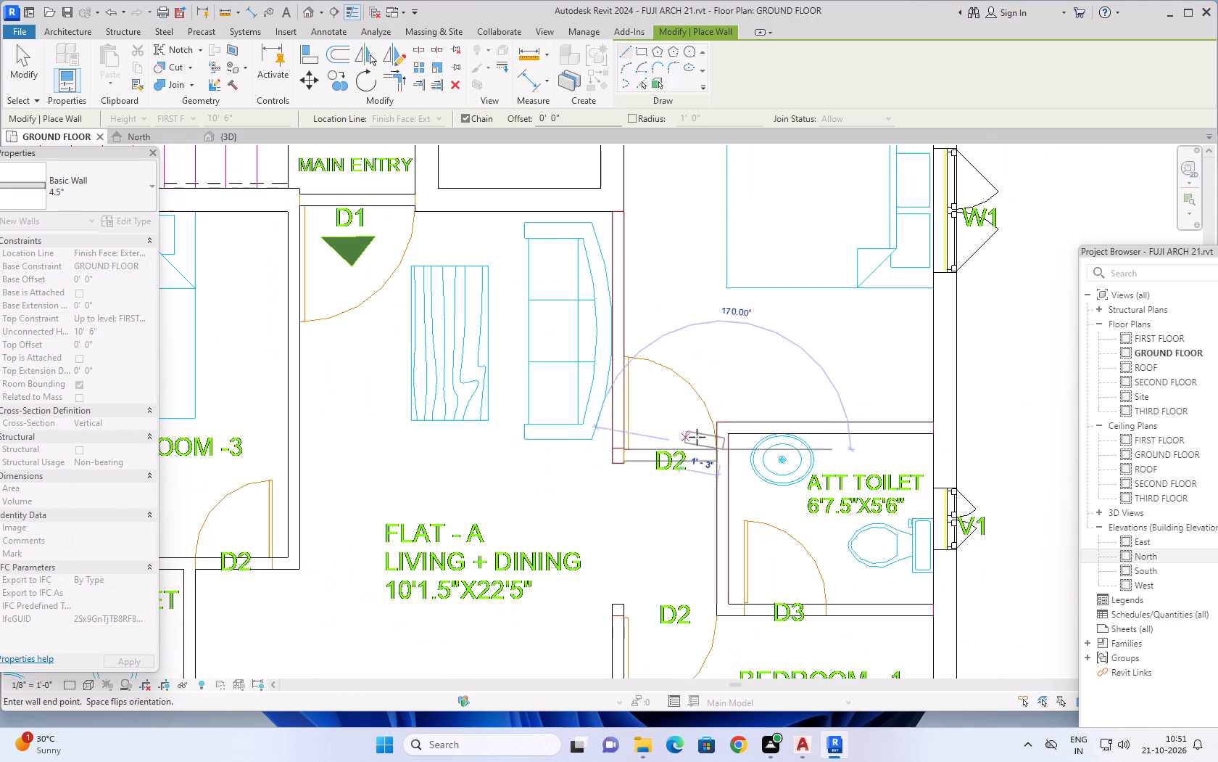
key("Escape")
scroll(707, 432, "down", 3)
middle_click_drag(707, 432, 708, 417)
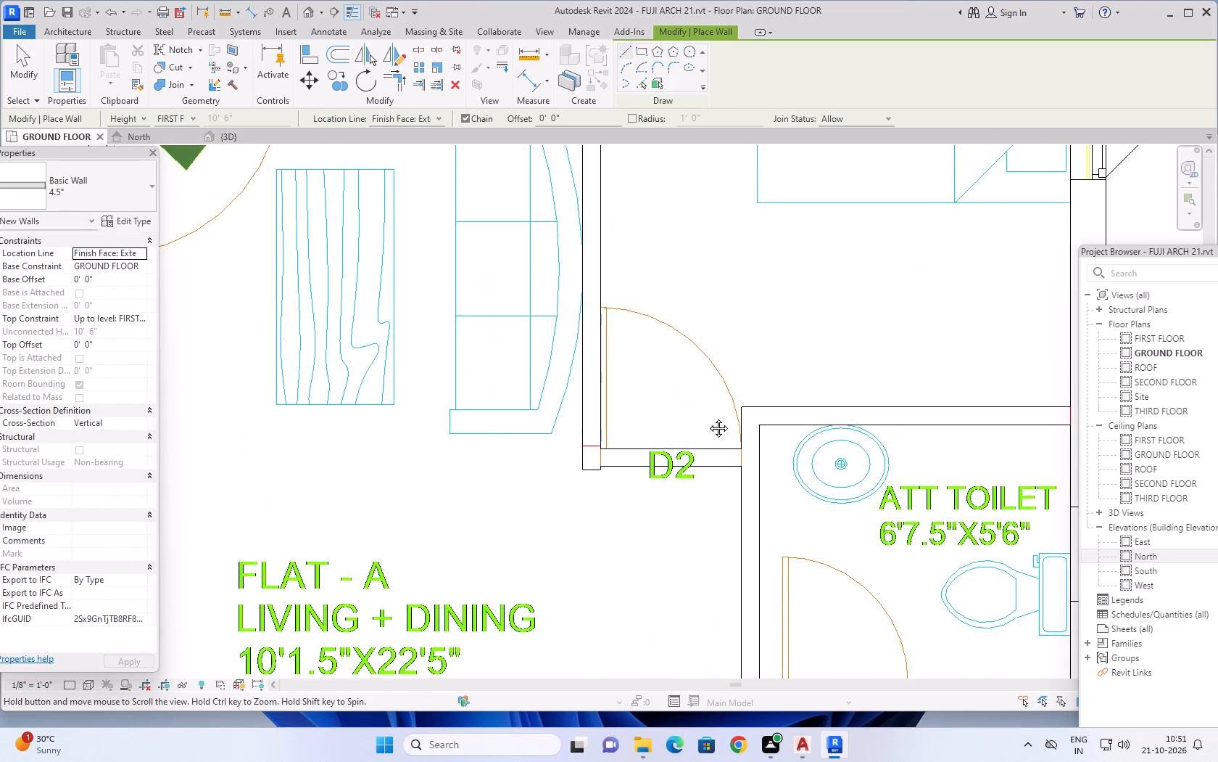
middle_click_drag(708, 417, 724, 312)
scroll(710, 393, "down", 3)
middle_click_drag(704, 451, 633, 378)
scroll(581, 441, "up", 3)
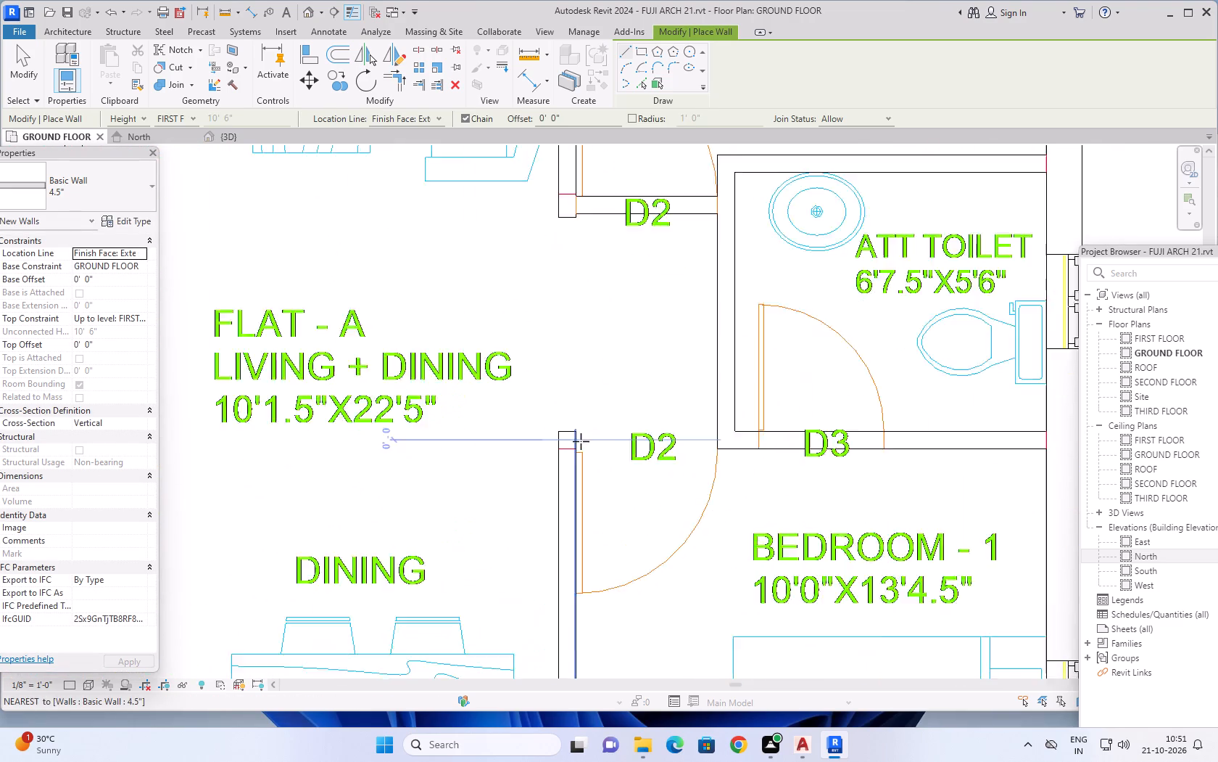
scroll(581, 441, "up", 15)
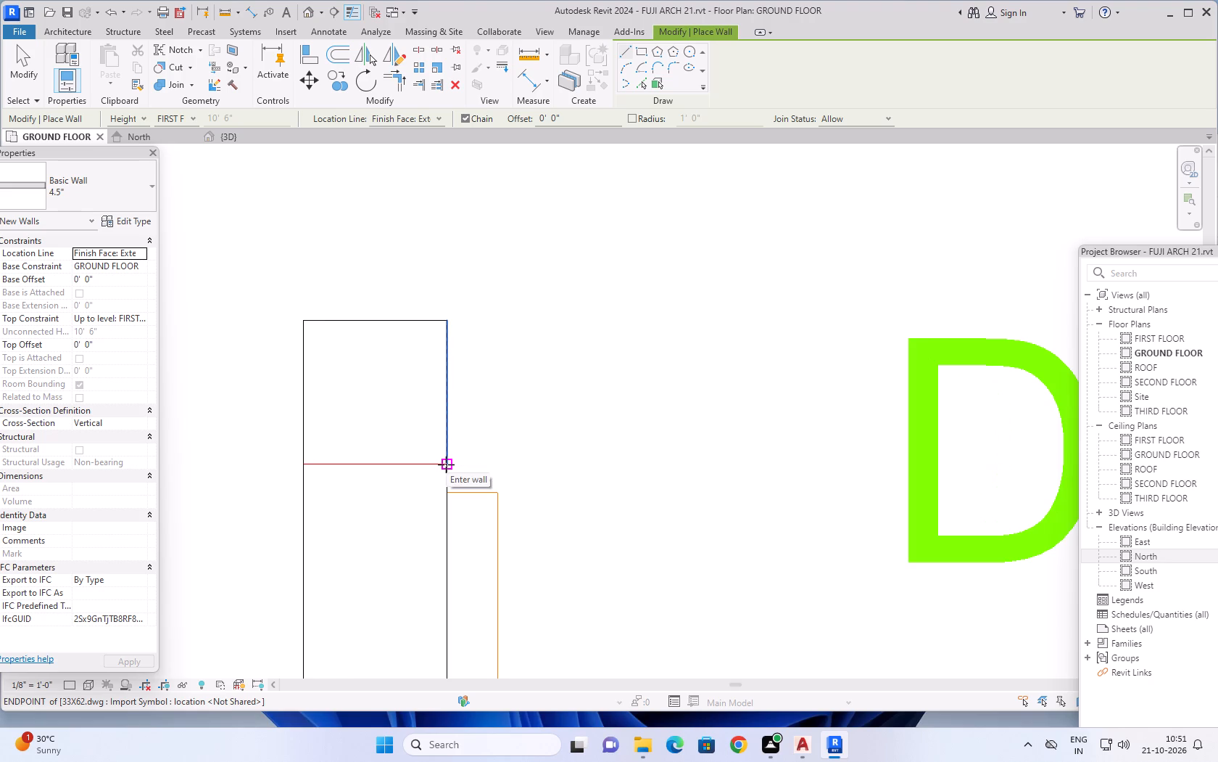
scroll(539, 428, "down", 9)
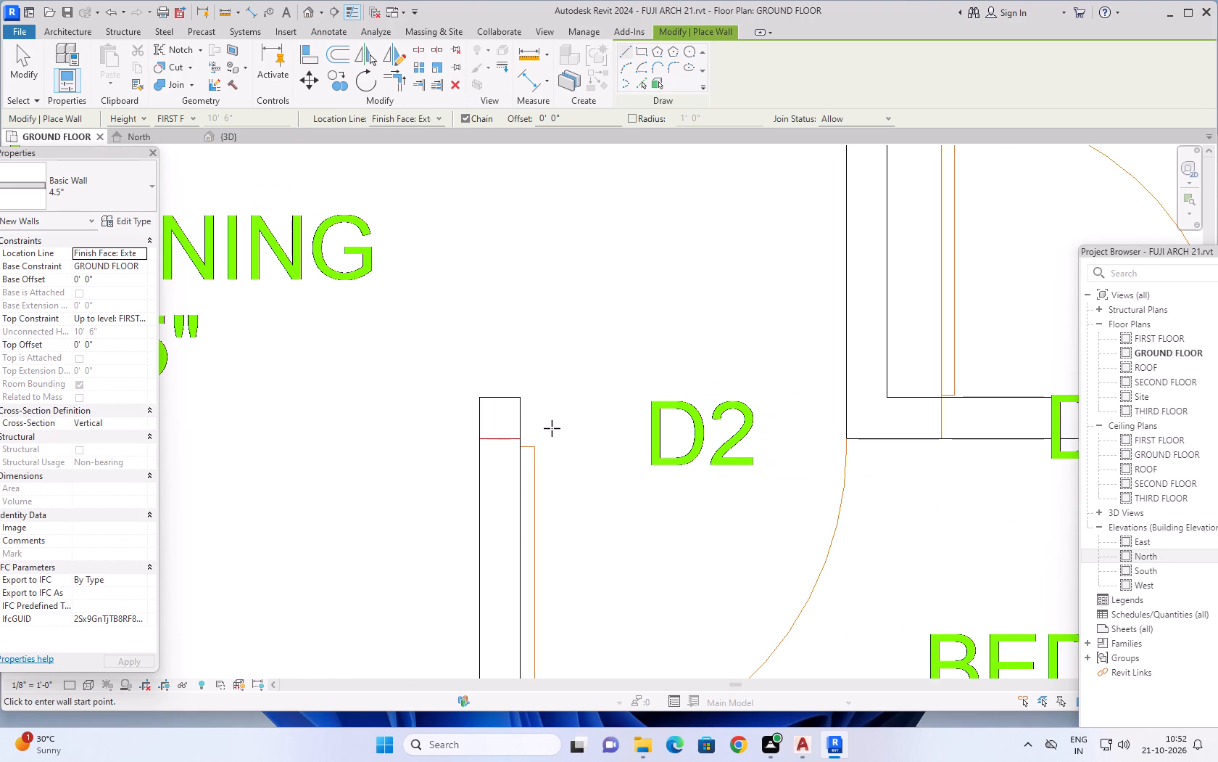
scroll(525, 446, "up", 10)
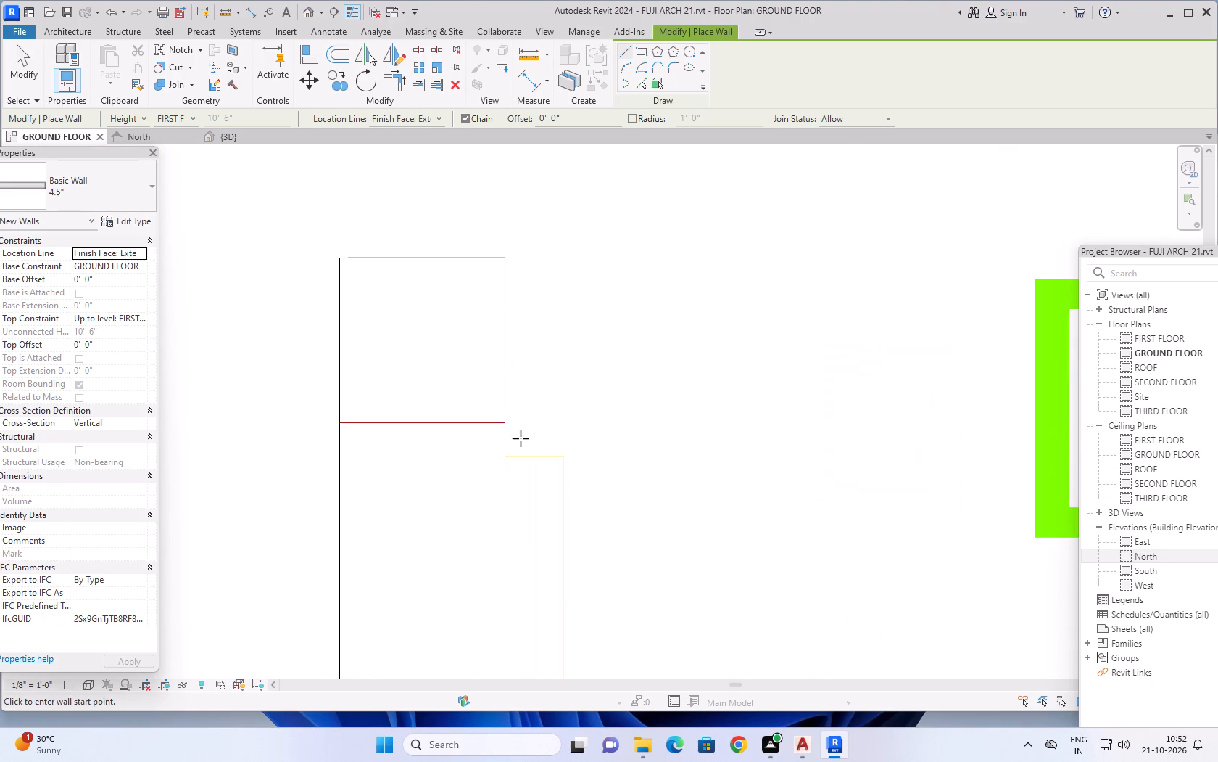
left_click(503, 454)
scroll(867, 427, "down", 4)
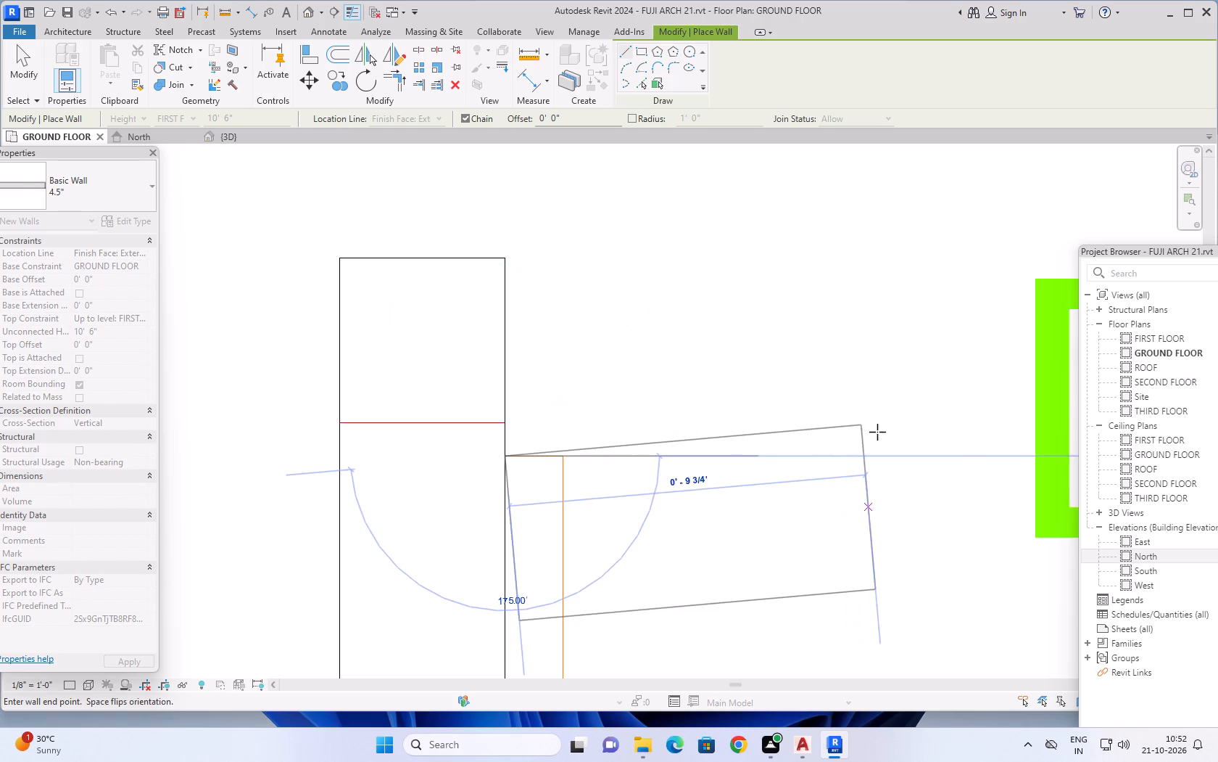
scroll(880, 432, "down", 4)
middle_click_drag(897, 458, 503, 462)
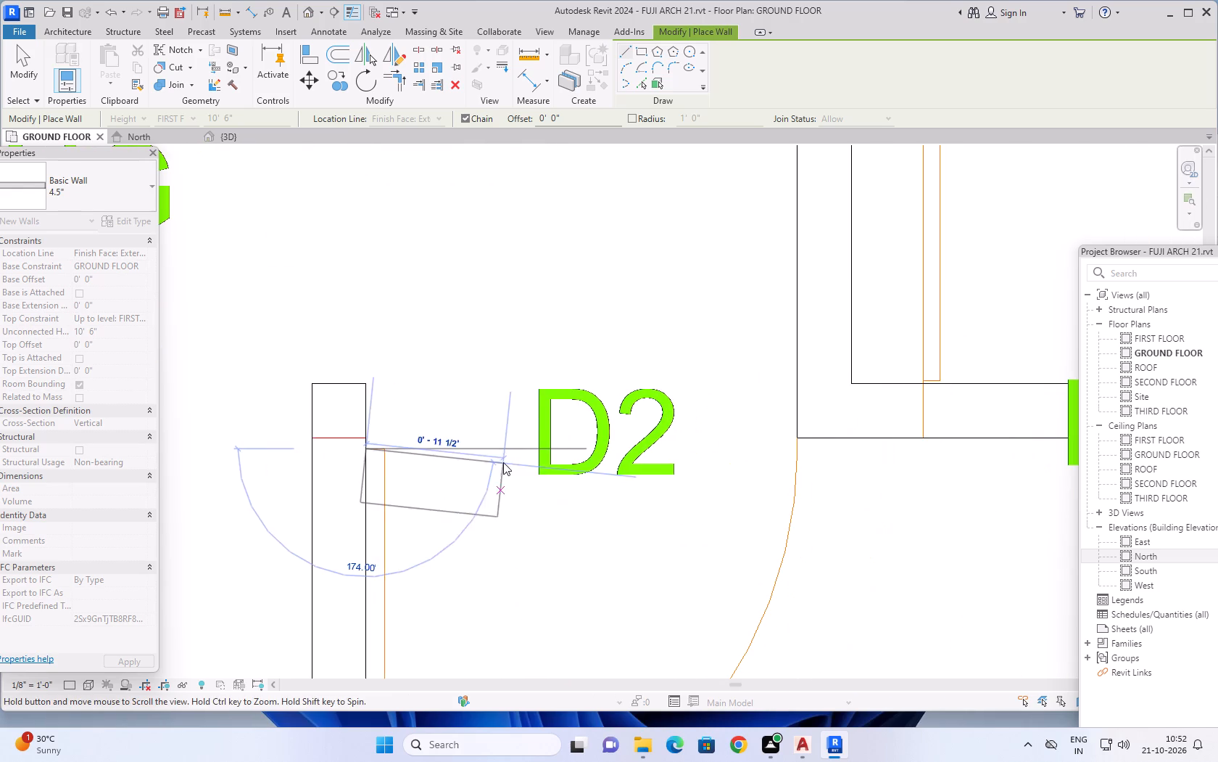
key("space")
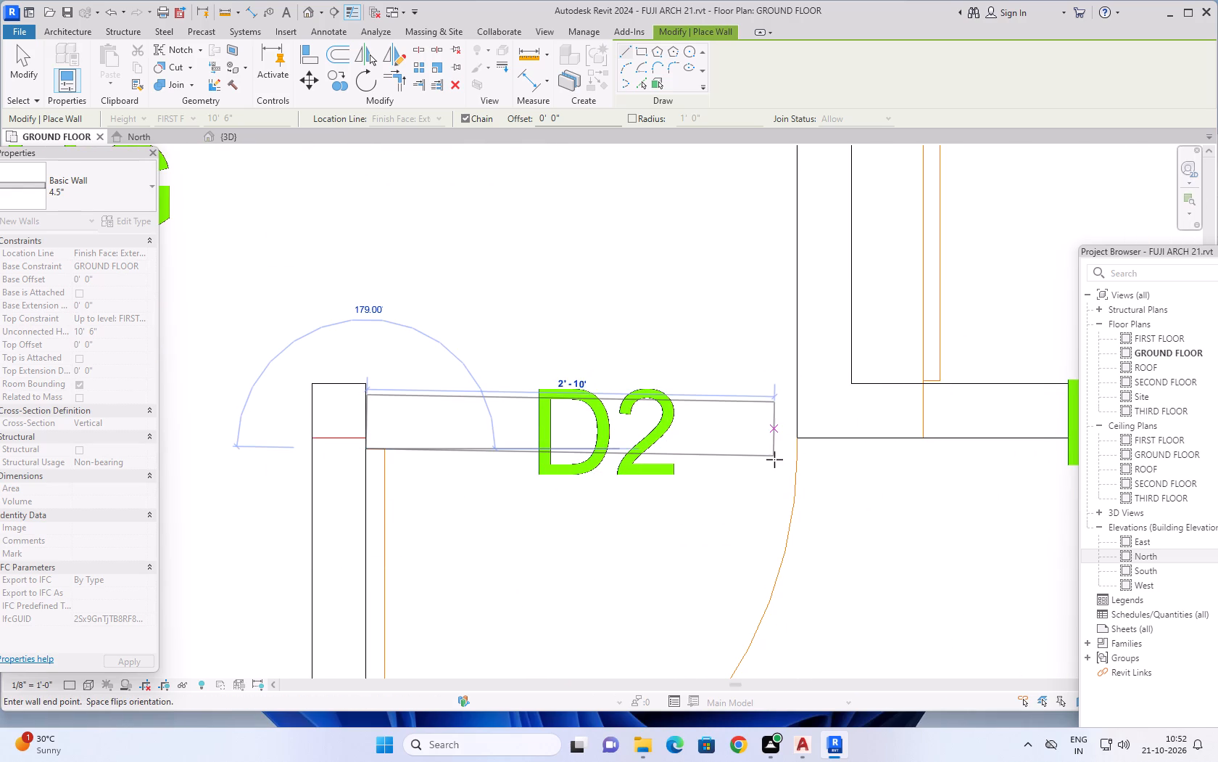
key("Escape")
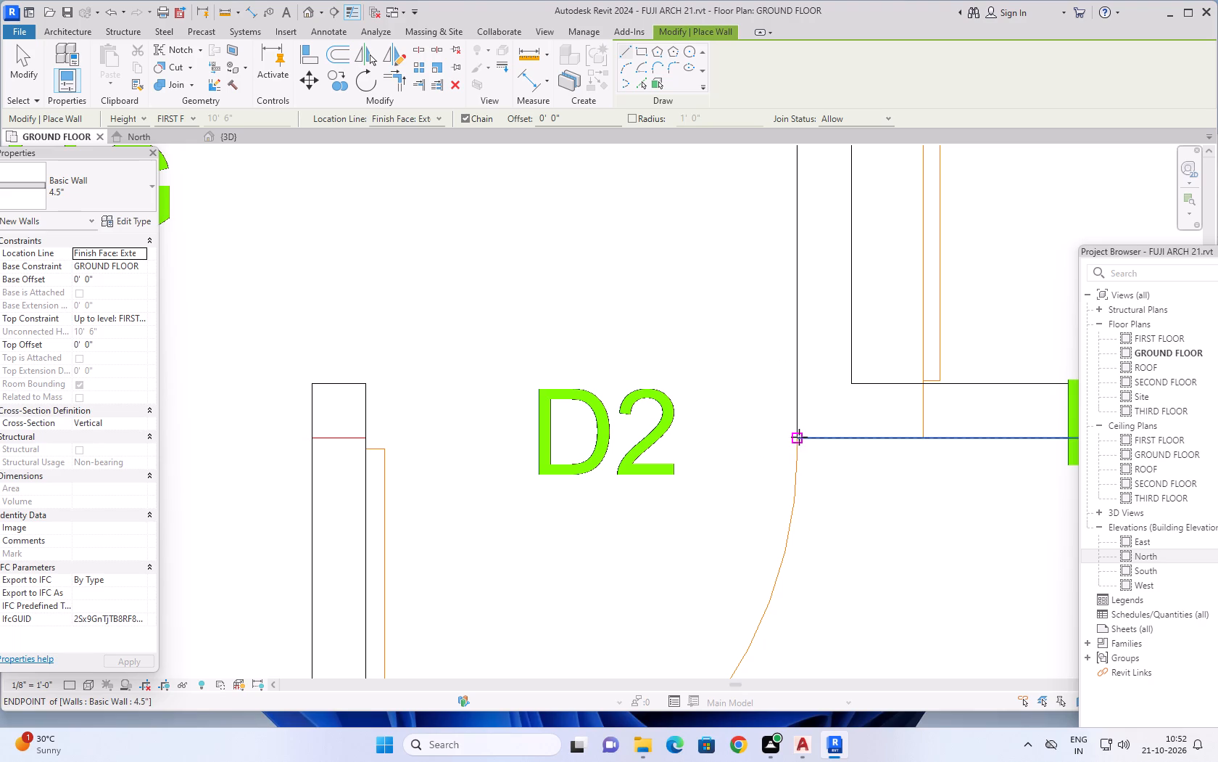
Draw a 4.5" Basic Wall across Flat-A's Bedroom-1 D2 opening, from the attached toilet's outer corner to the living-side wall, and leave the Wall command.
left_click(795, 438)
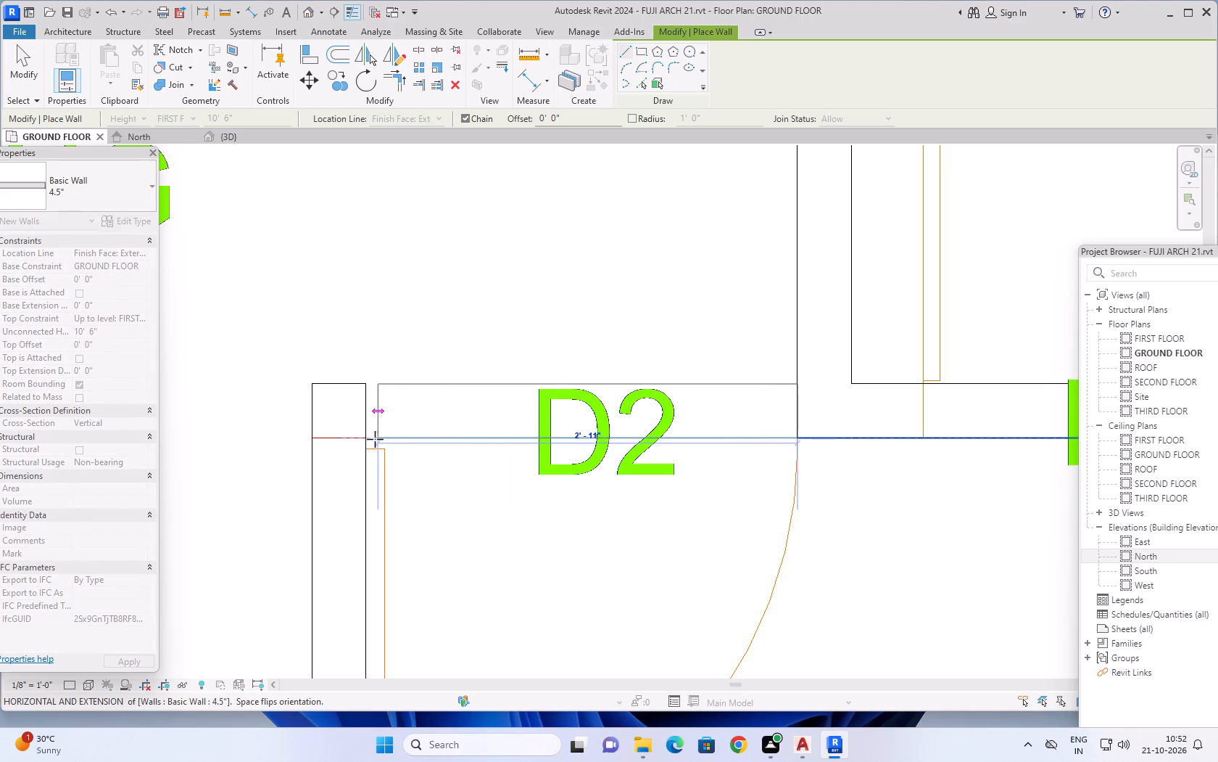
left_click(366, 435)
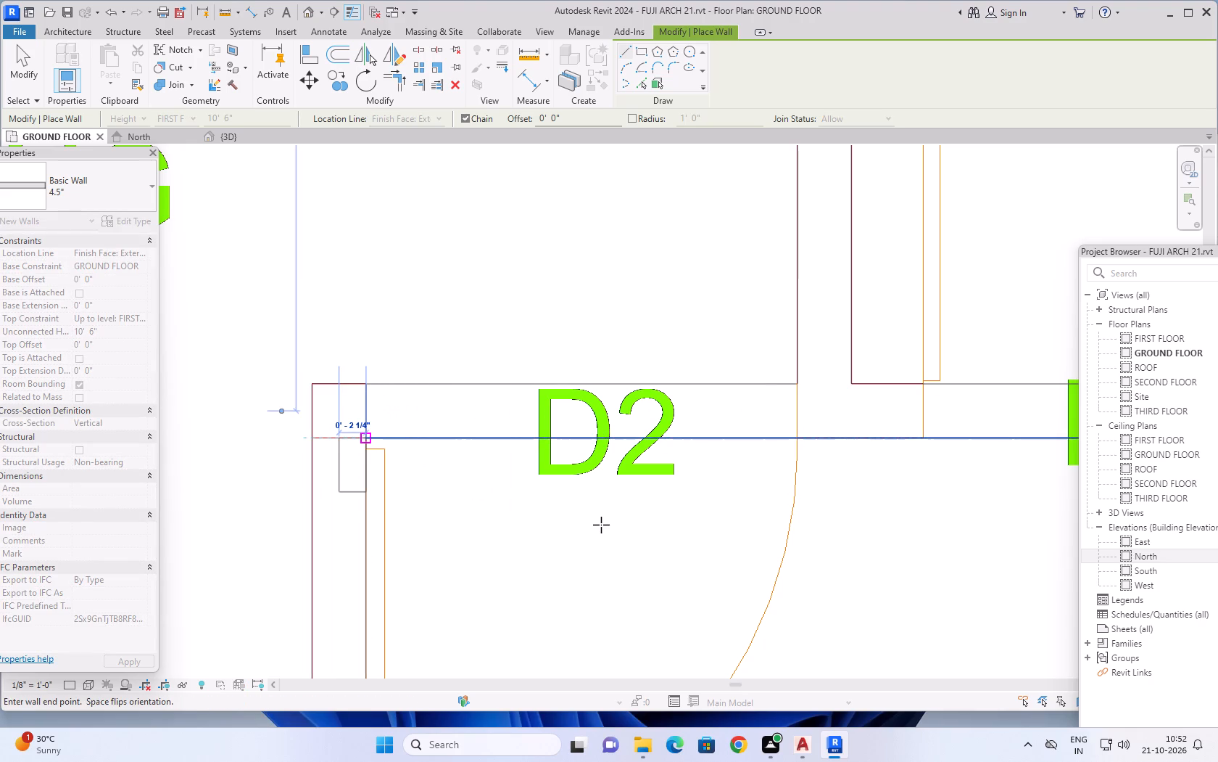
key("Escape")
scroll(618, 520, "down", 10)
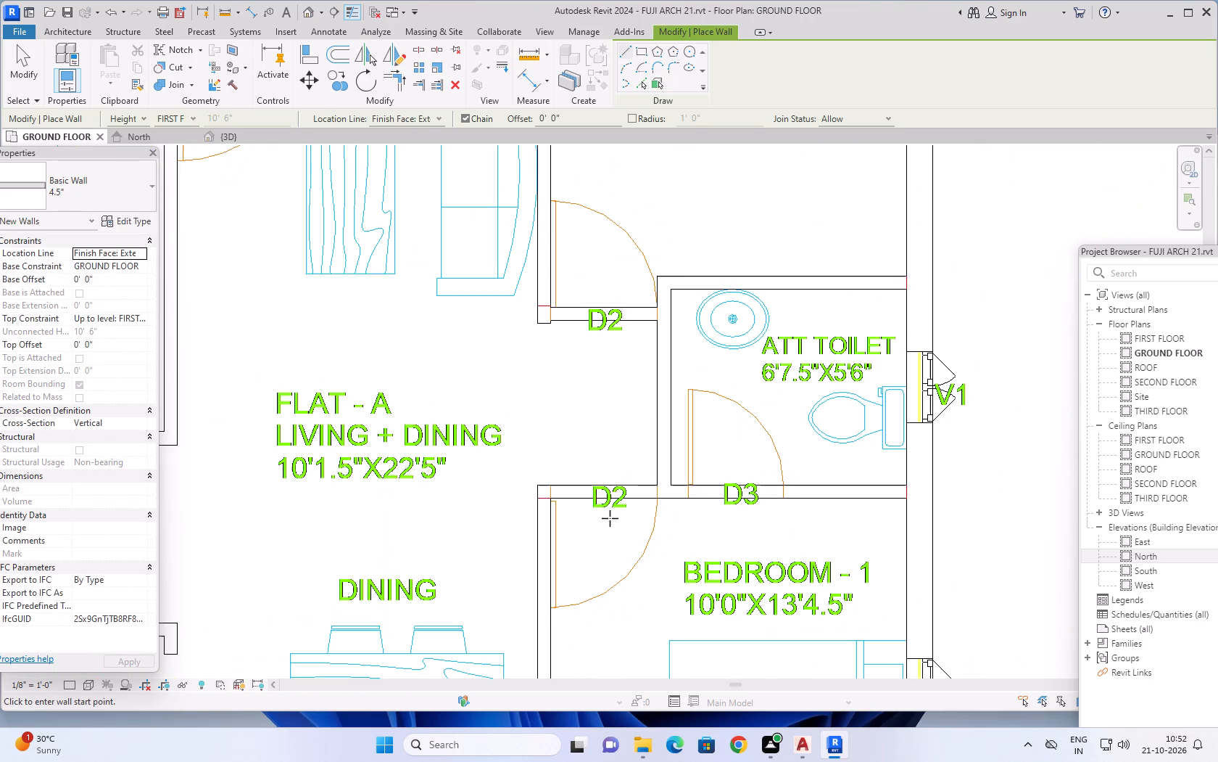
middle_click_drag(589, 457, 574, 438)
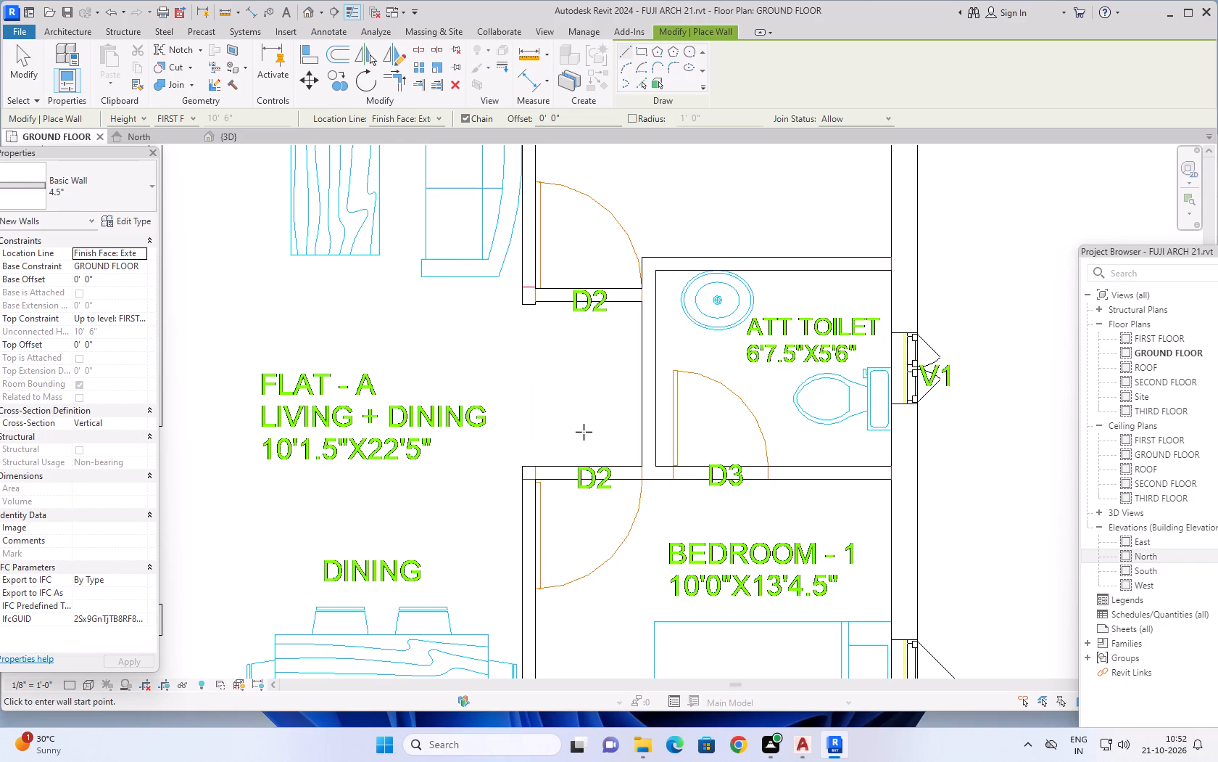
scroll(581, 432, "down", 9)
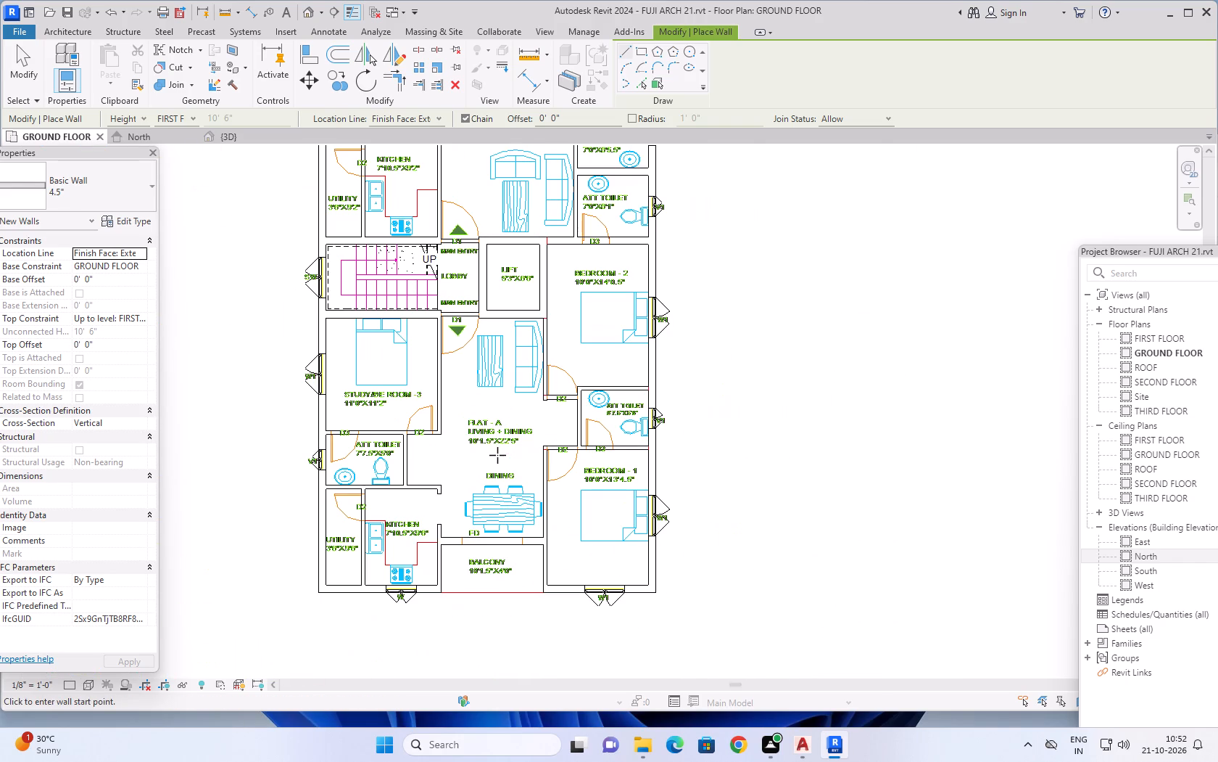
scroll(497, 448, "down", 3)
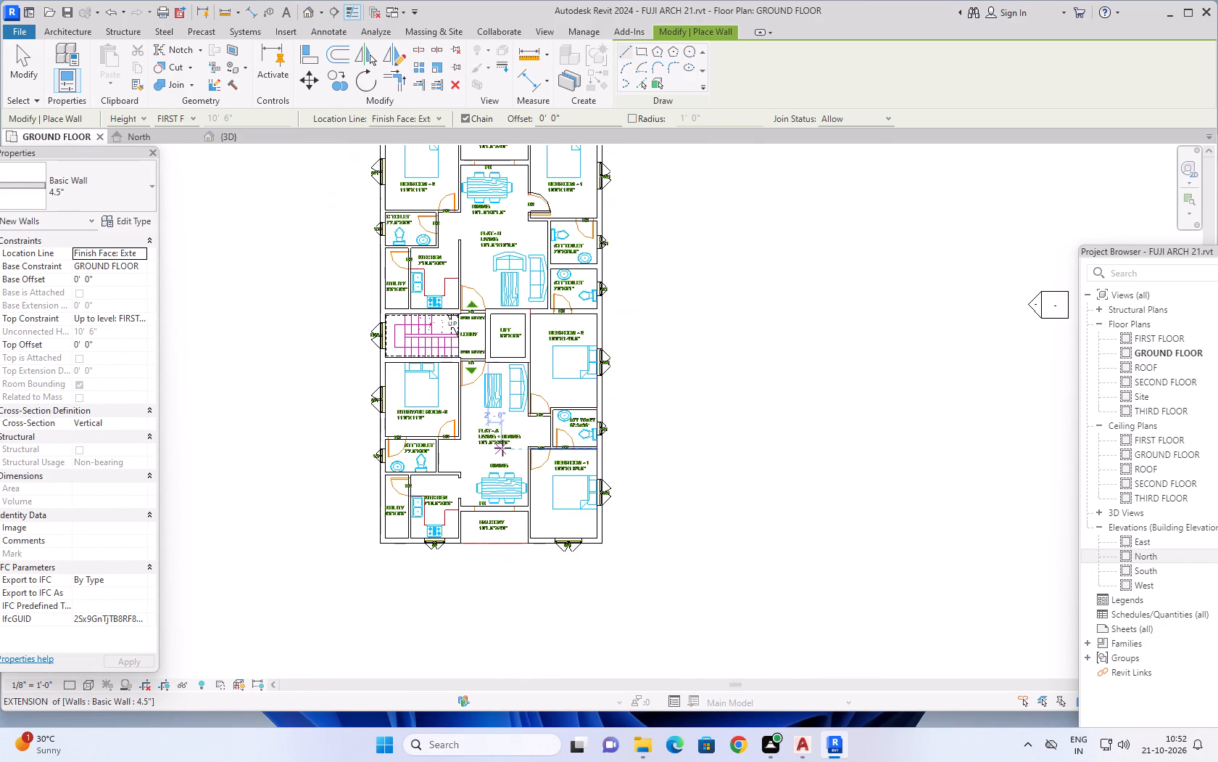
scroll(502, 448, "down", 2)
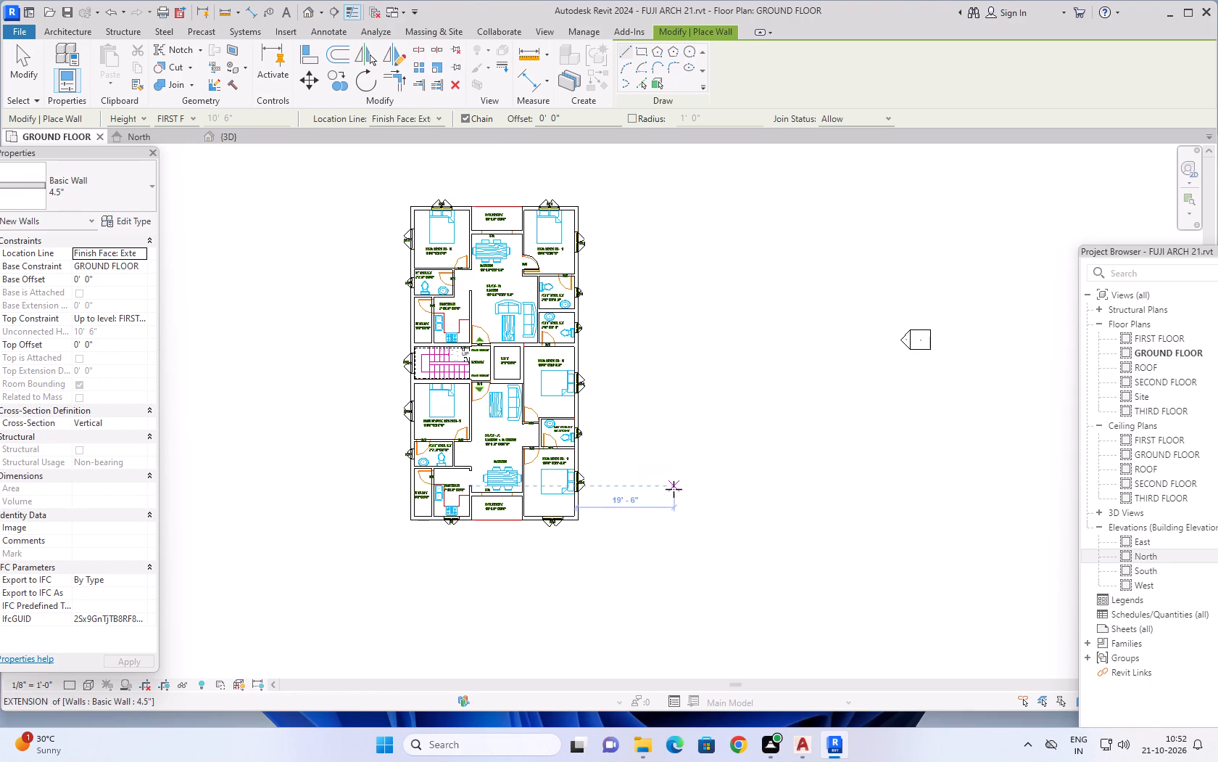
key("Escape")
key("Escape")
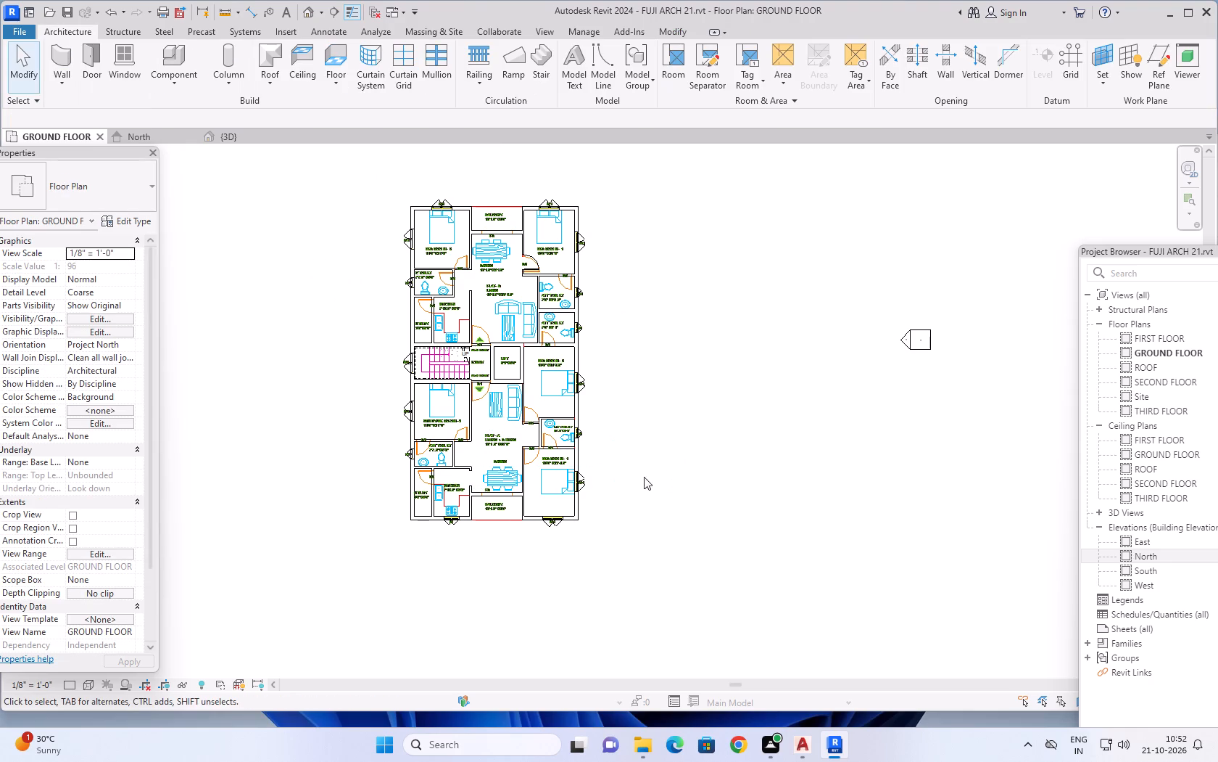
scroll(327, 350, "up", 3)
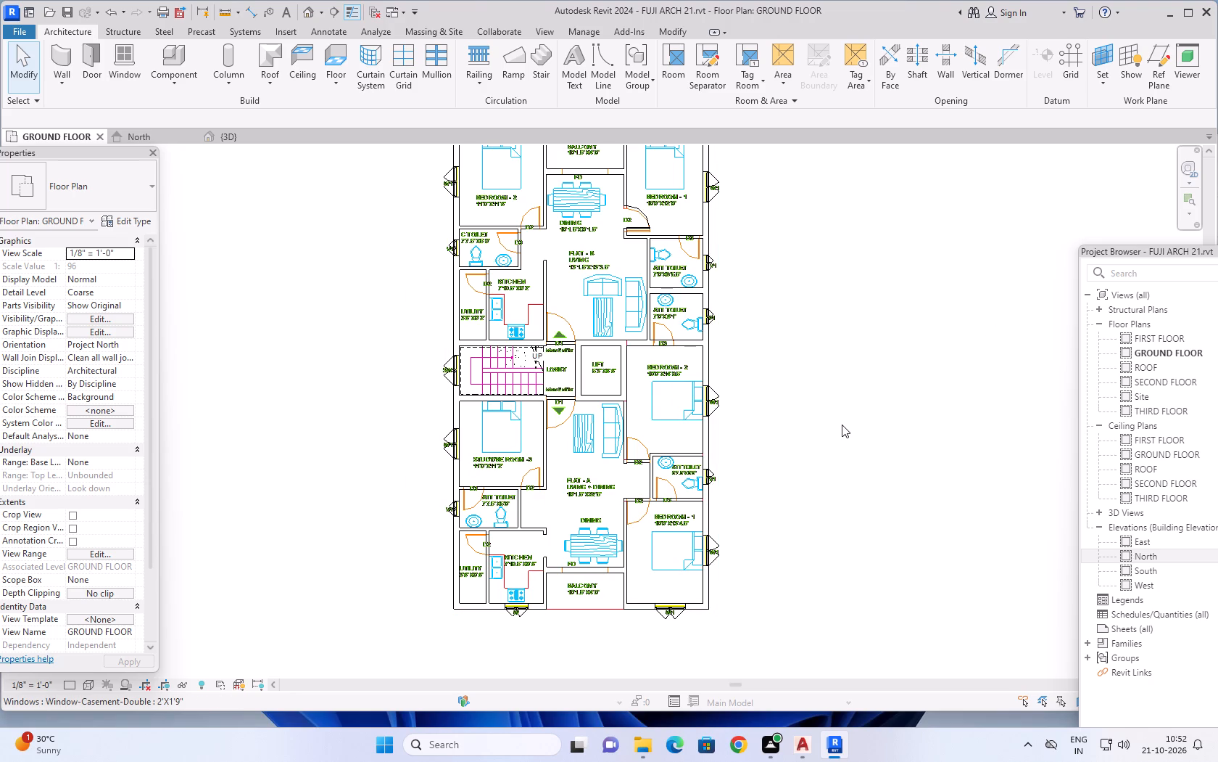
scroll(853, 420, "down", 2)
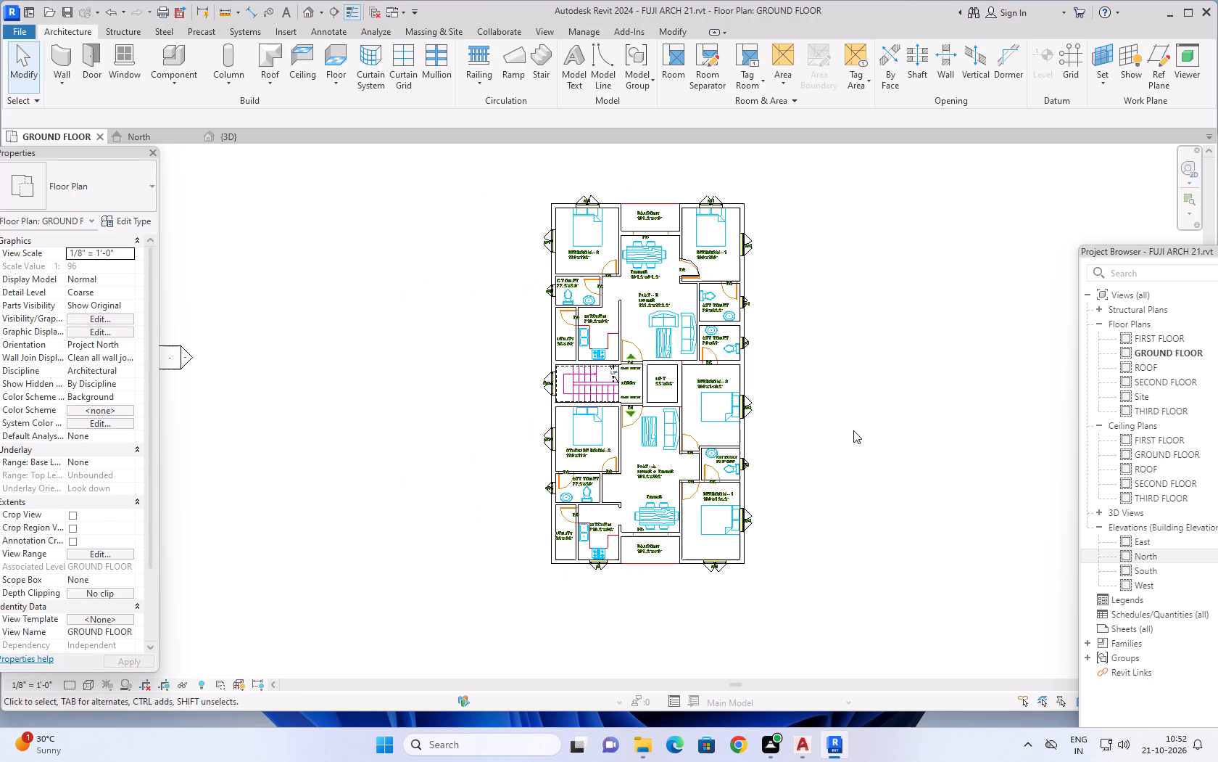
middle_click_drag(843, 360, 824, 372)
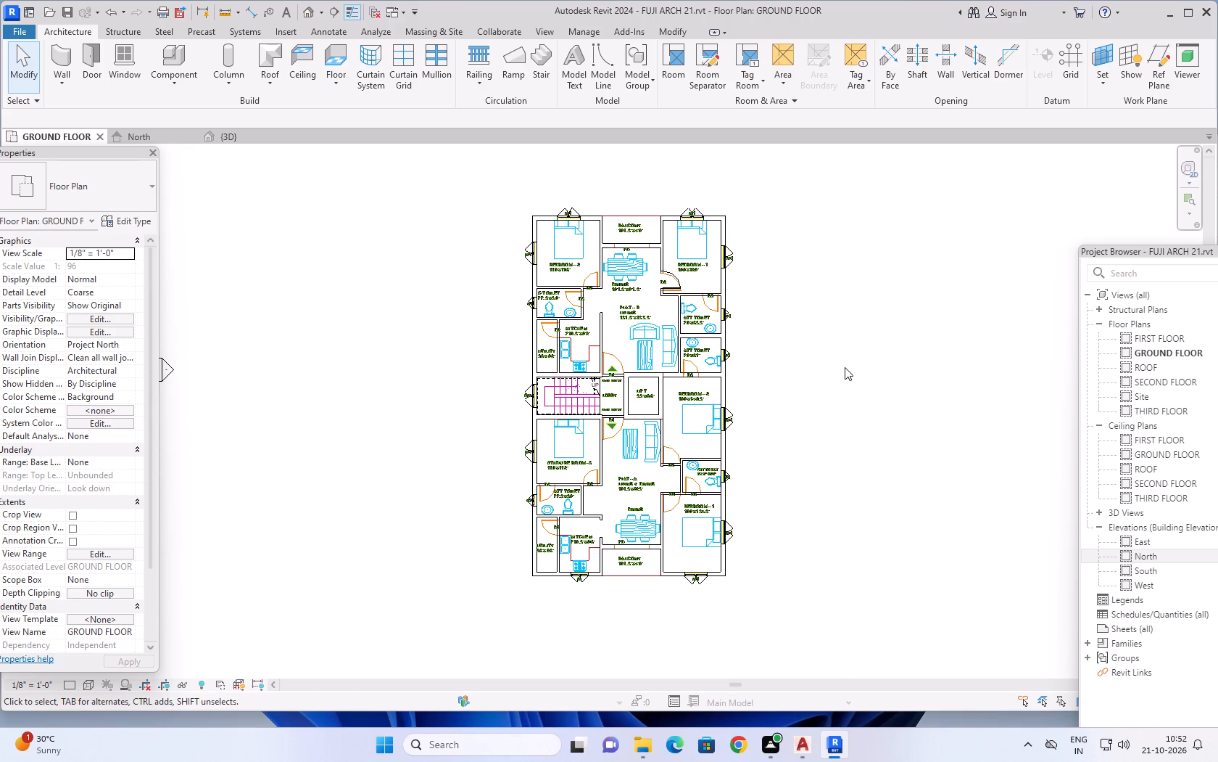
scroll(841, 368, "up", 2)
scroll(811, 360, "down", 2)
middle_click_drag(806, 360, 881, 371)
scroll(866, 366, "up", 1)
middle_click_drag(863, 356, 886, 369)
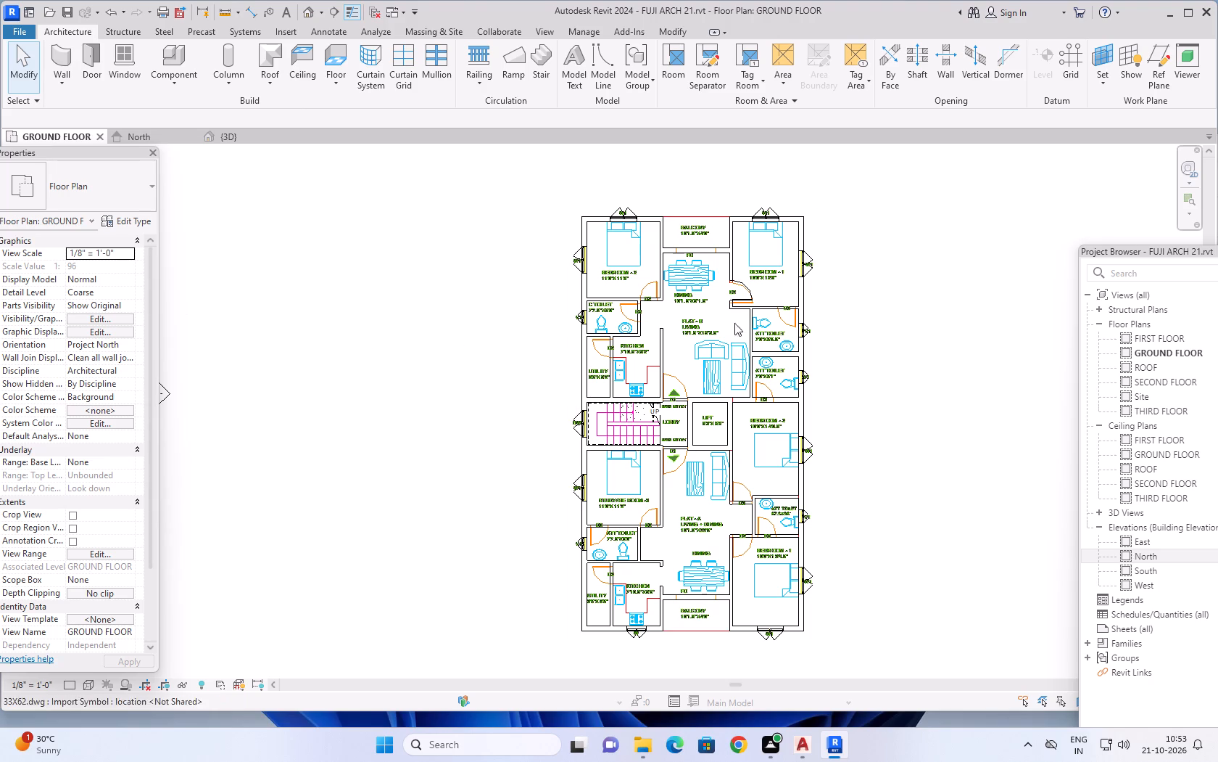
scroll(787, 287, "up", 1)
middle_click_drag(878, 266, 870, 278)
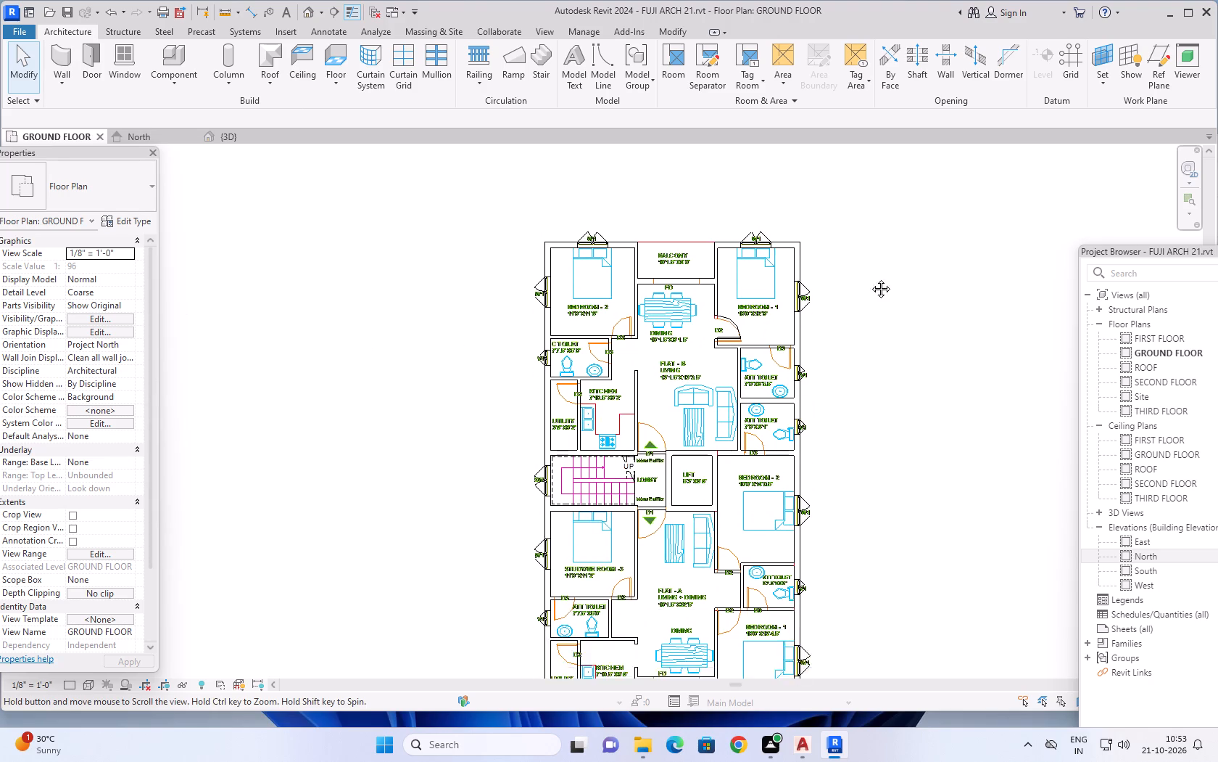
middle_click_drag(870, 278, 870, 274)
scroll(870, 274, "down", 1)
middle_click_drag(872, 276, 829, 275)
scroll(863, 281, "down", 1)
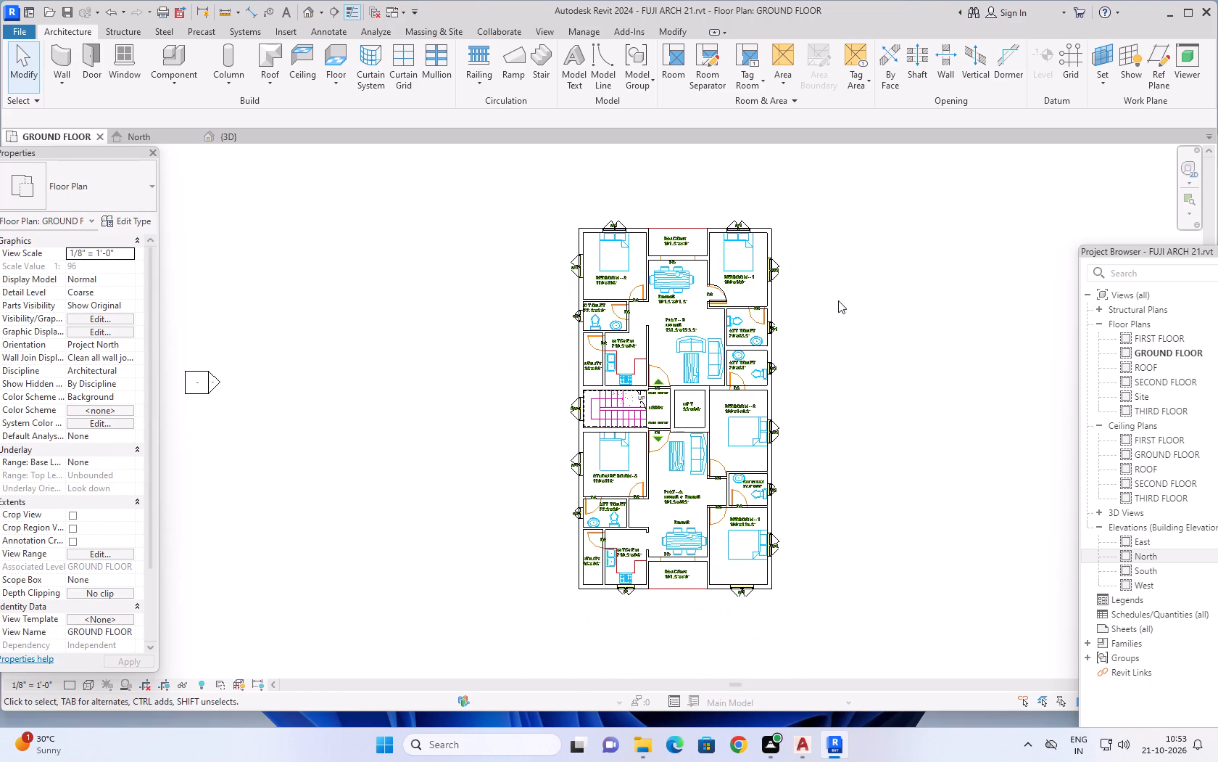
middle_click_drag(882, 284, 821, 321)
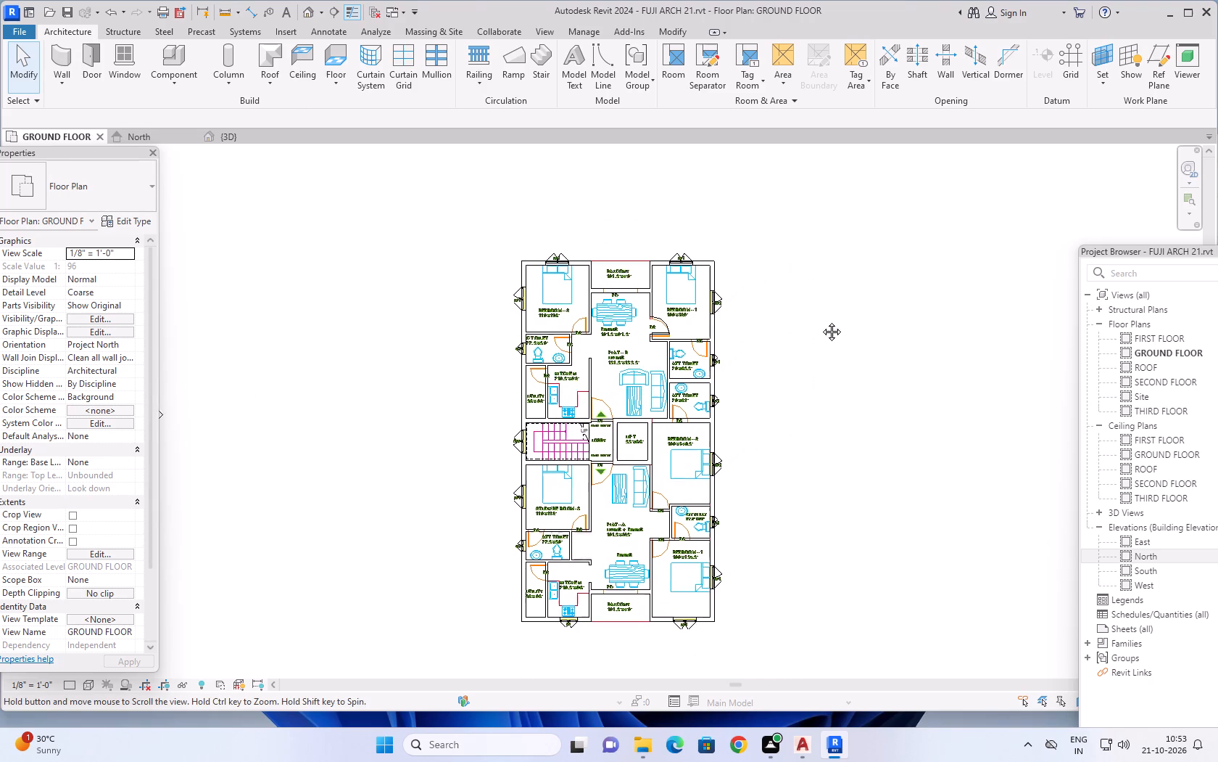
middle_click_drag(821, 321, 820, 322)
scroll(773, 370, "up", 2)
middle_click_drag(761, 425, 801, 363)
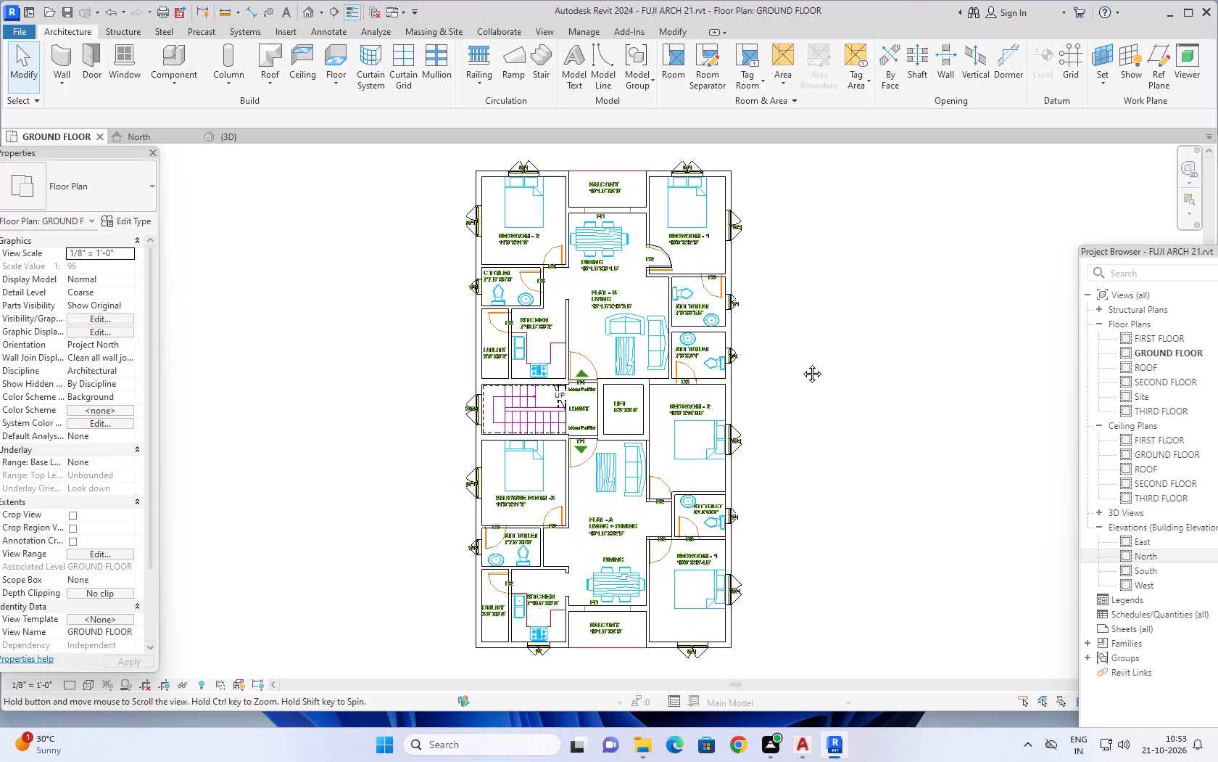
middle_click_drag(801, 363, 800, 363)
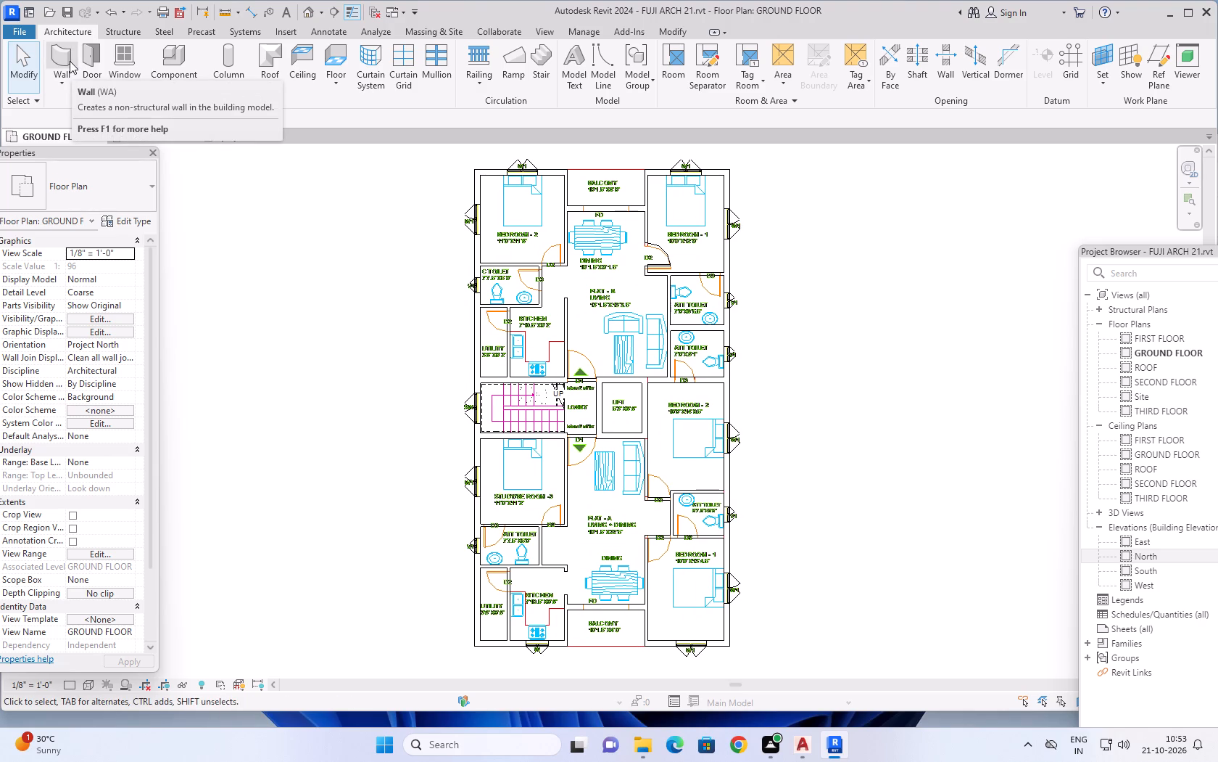
Place a Single-Flush 3'X7' door in Flat-A's Bedroom-2 D2 opening, hinged on the living side and swinging into the bedroom.
left_click(93, 57)
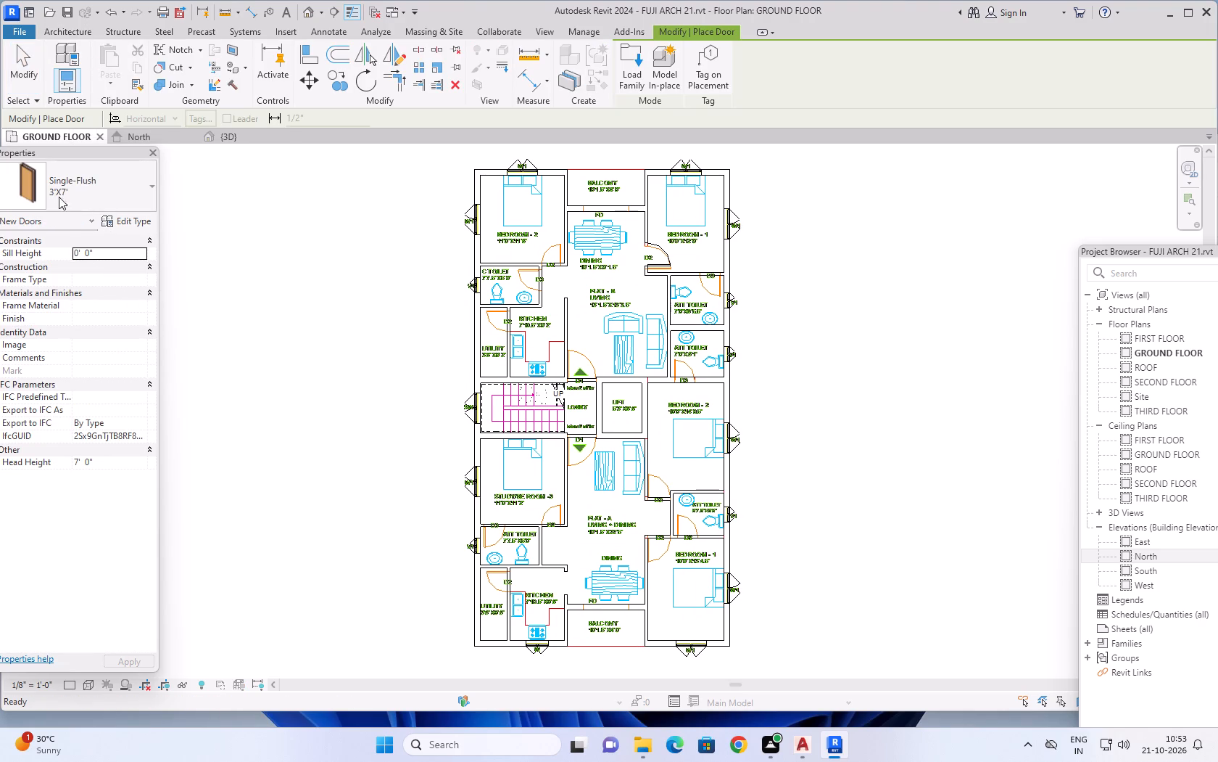
scroll(634, 528, "up", 4)
scroll(689, 507, "up", 6)
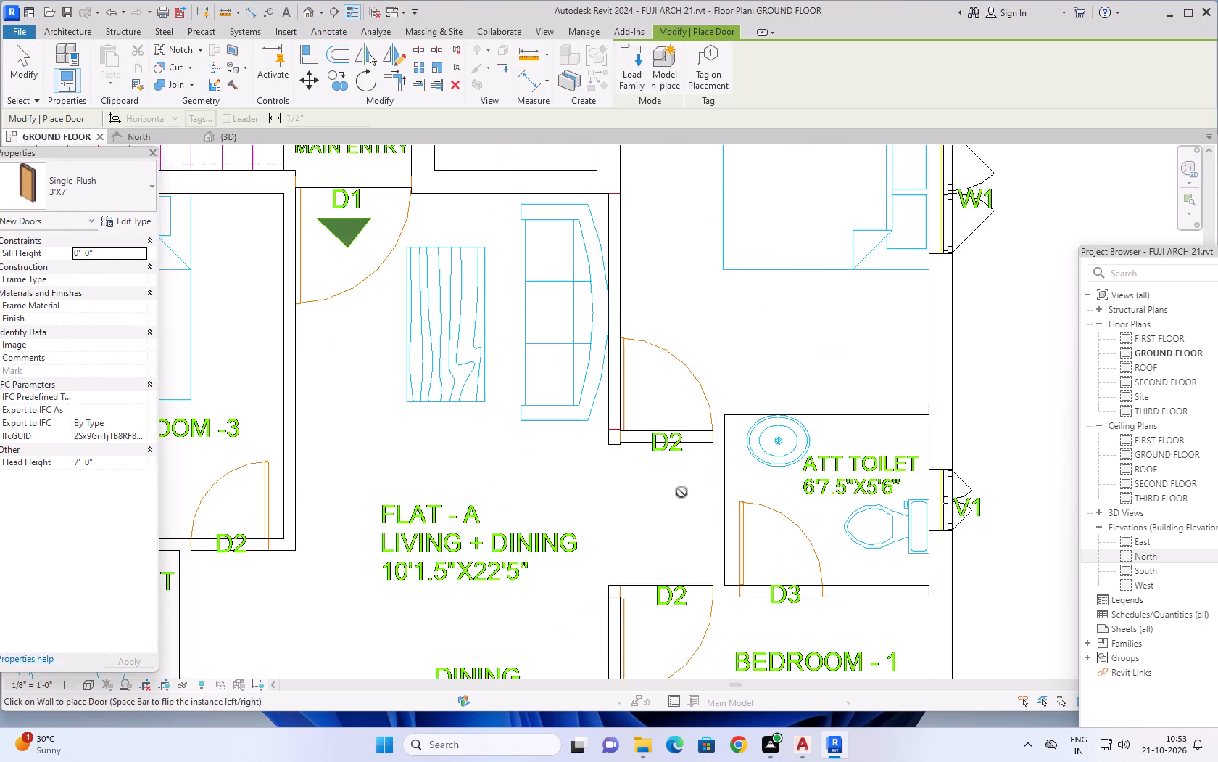
scroll(675, 483, "up", 3)
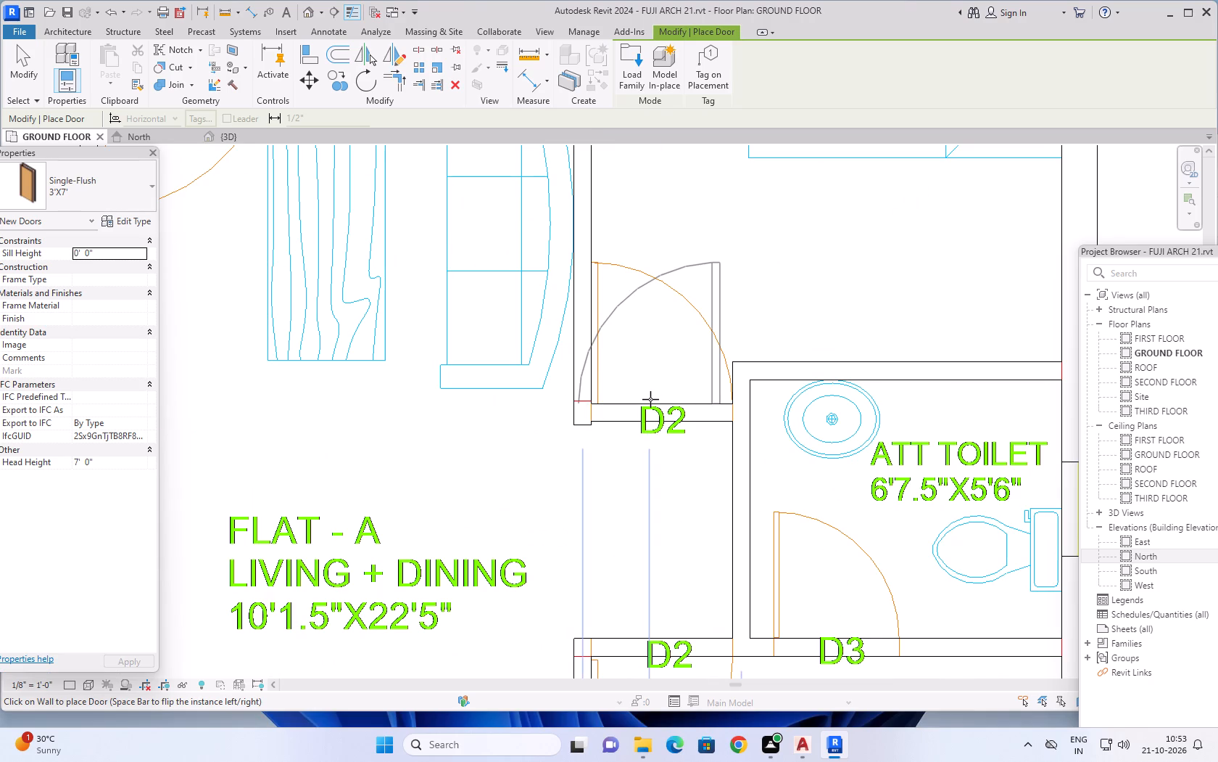
key("space")
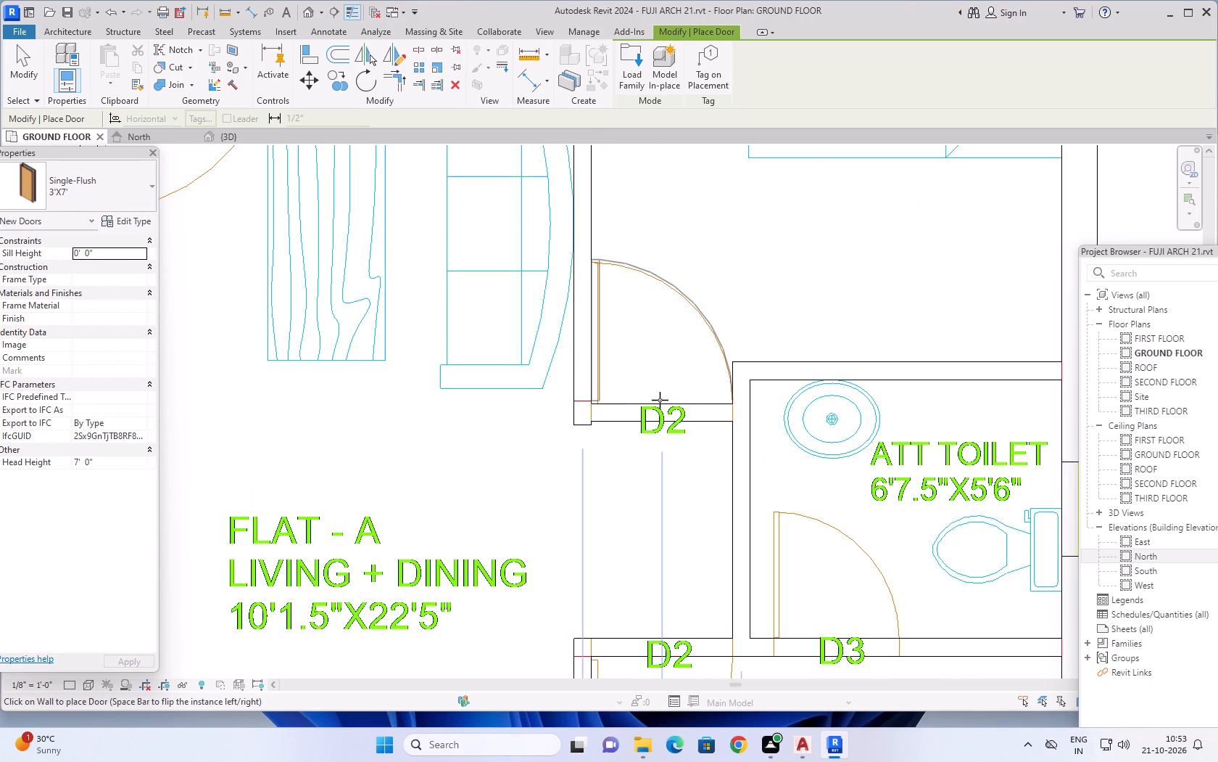
scroll(660, 400, "up", 4)
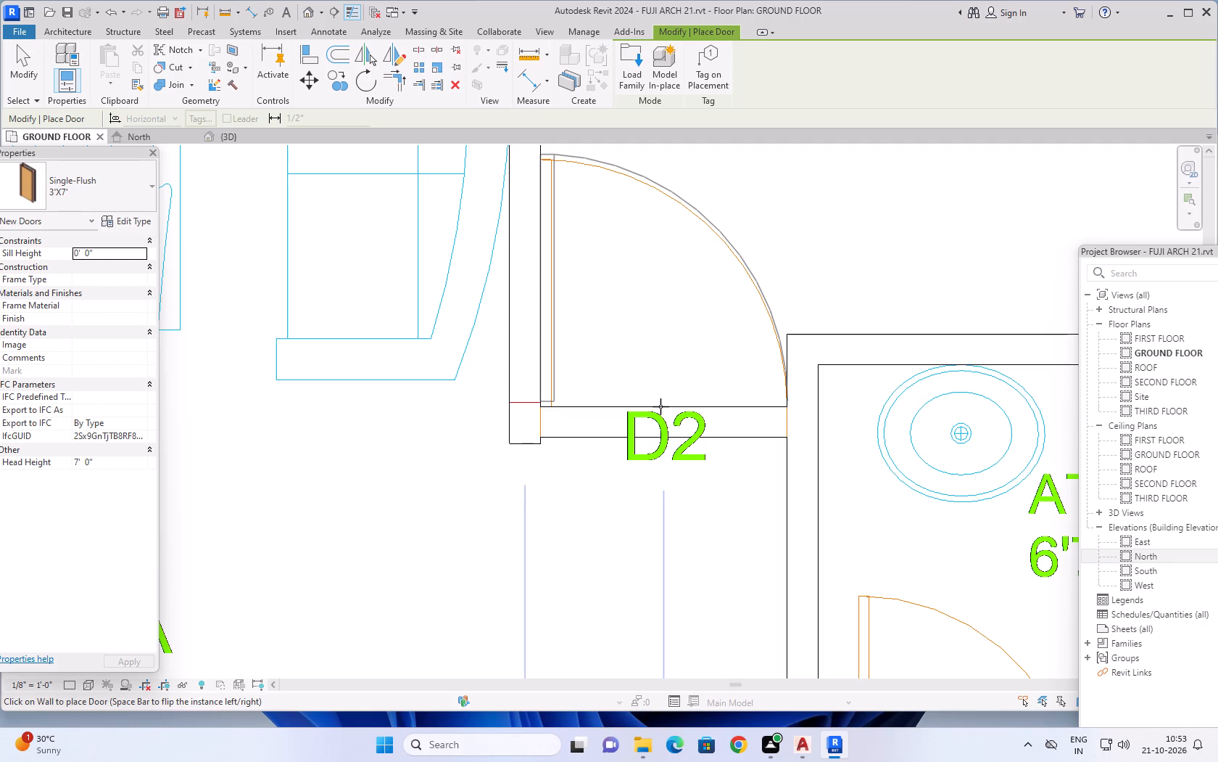
left_click(660, 406)
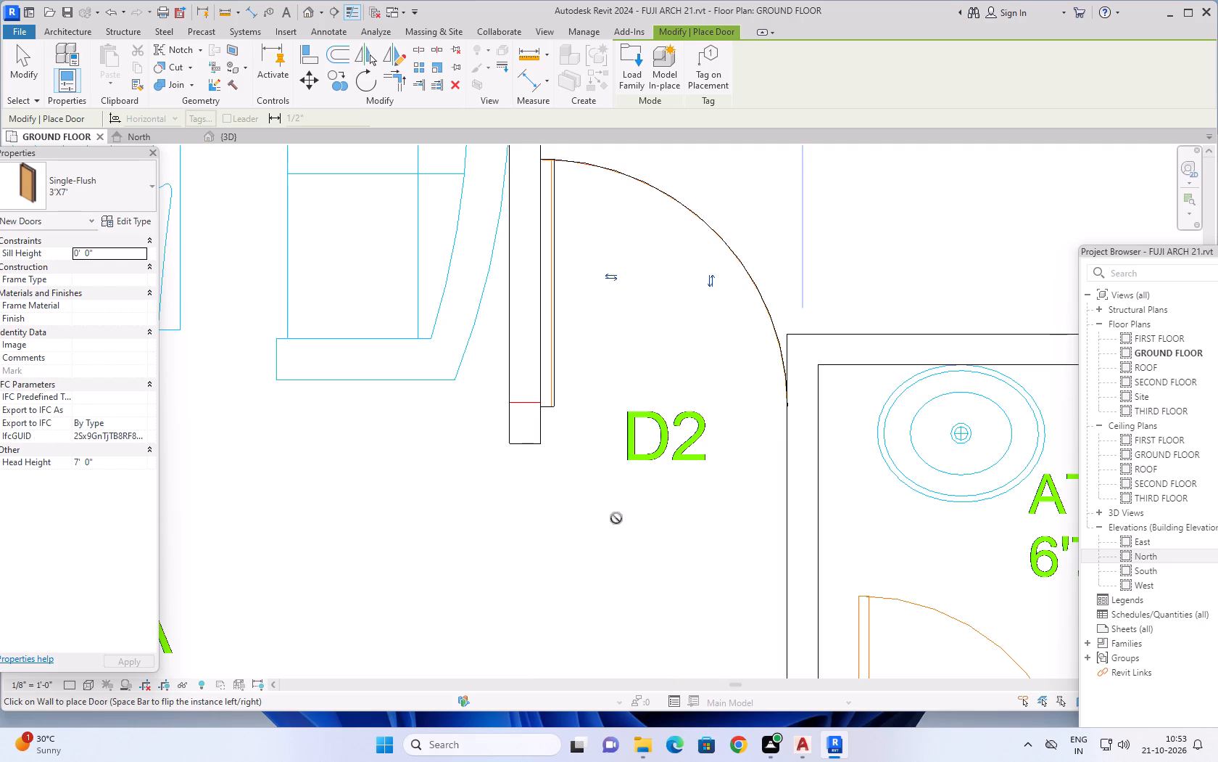
Place a Single-Flush 3'X7' door in Flat-A's Bedroom-1 D2 opening, hinged on the living side and swinging into the bedroom.
scroll(618, 517, "down", 10)
middle_click_drag(611, 533, 592, 464)
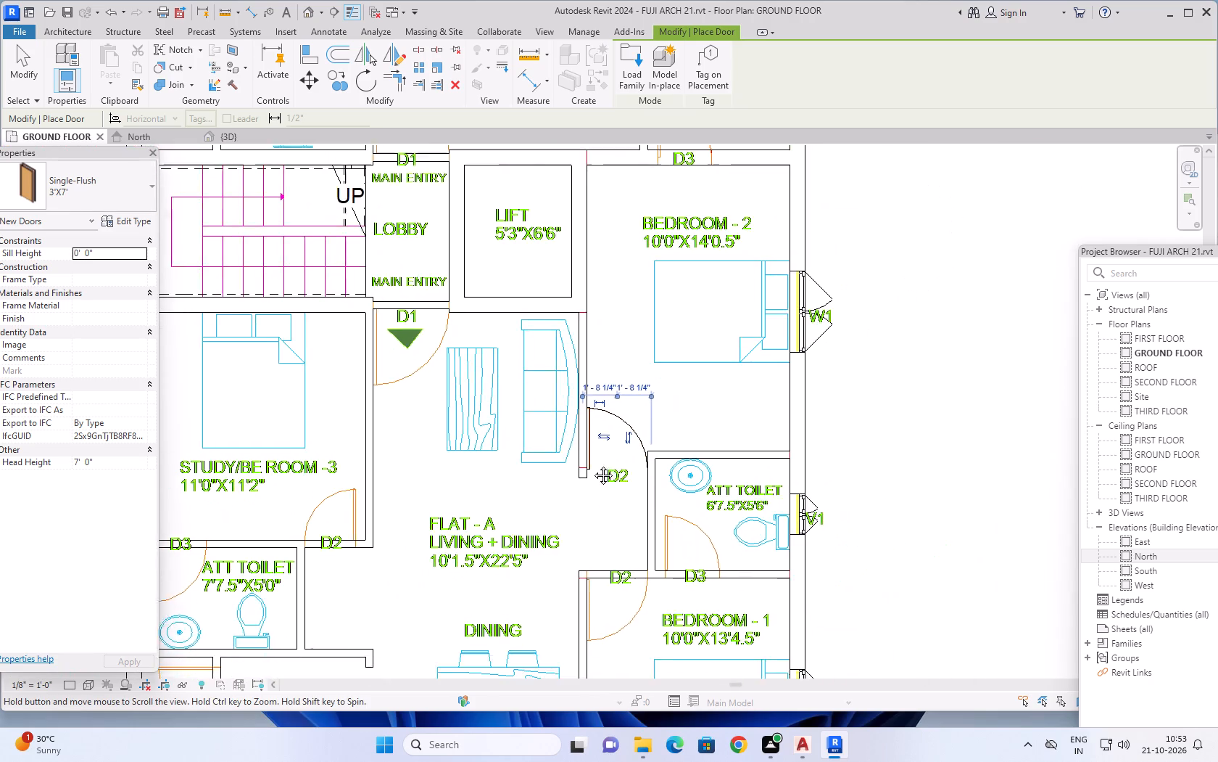
middle_click_drag(592, 464, 557, 306)
scroll(571, 436, "up", 6)
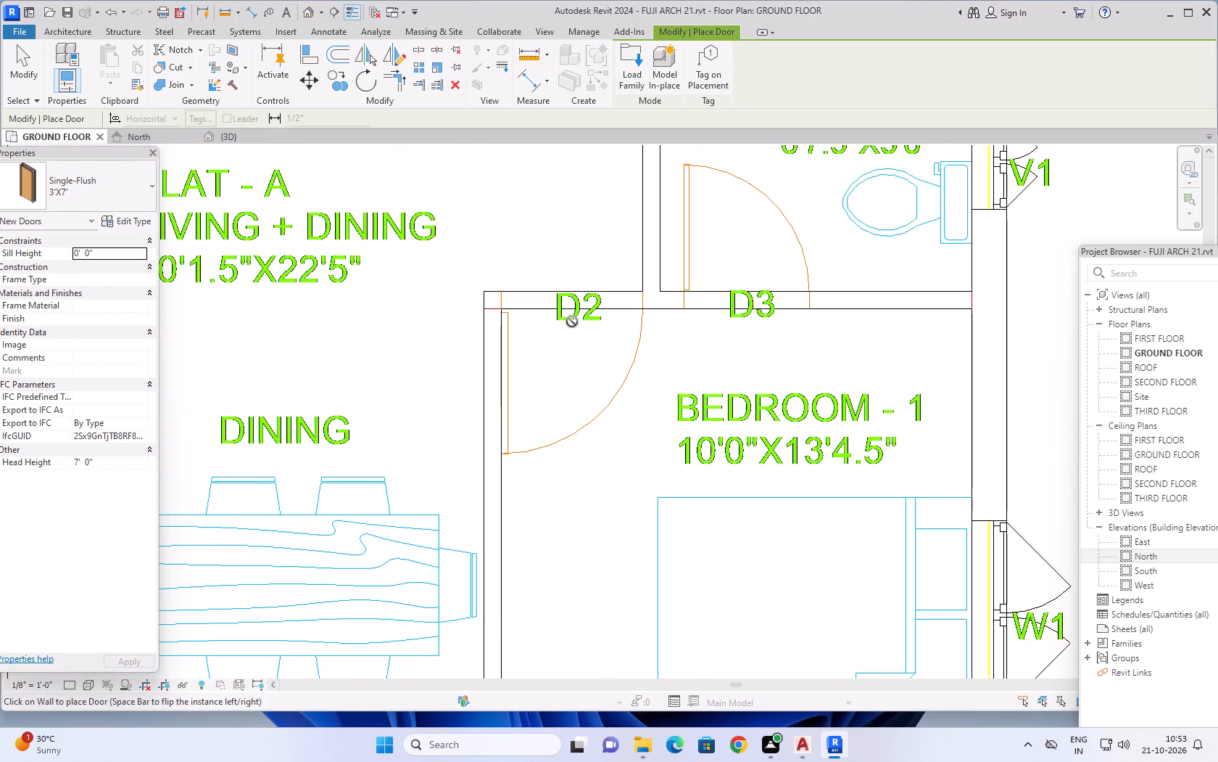
key("space")
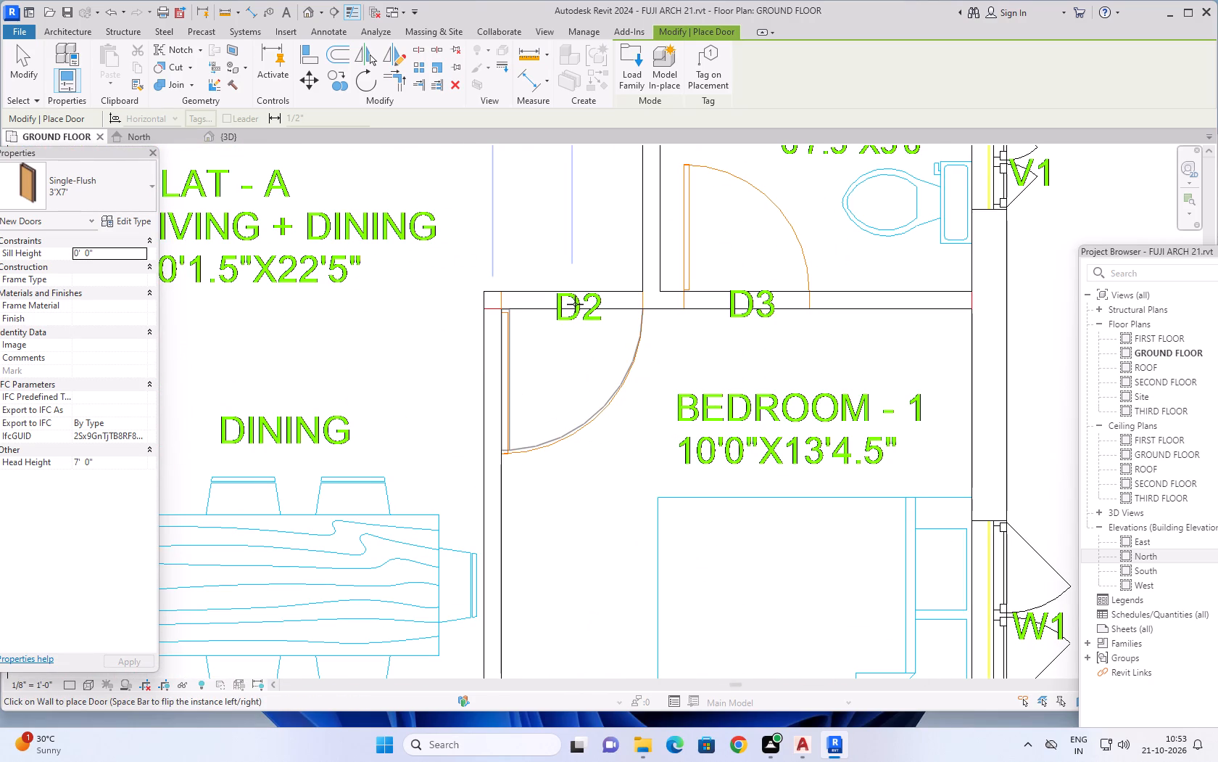
left_click(575, 304)
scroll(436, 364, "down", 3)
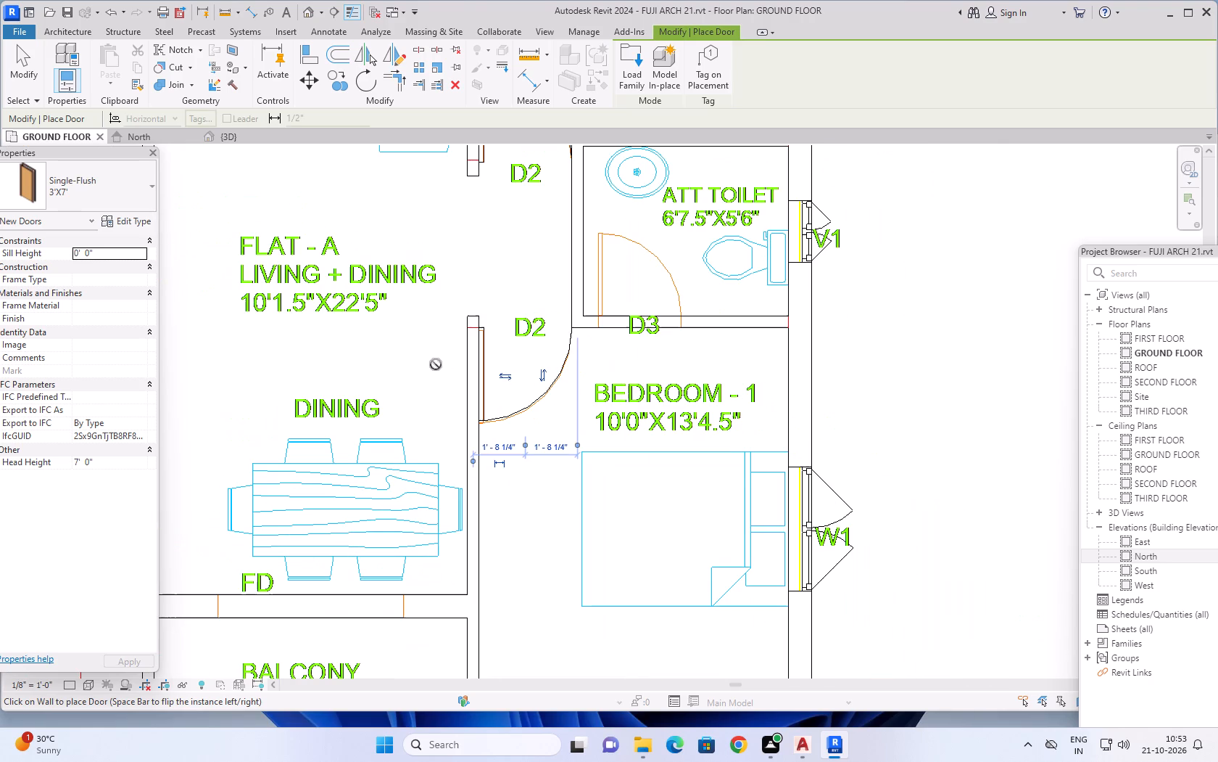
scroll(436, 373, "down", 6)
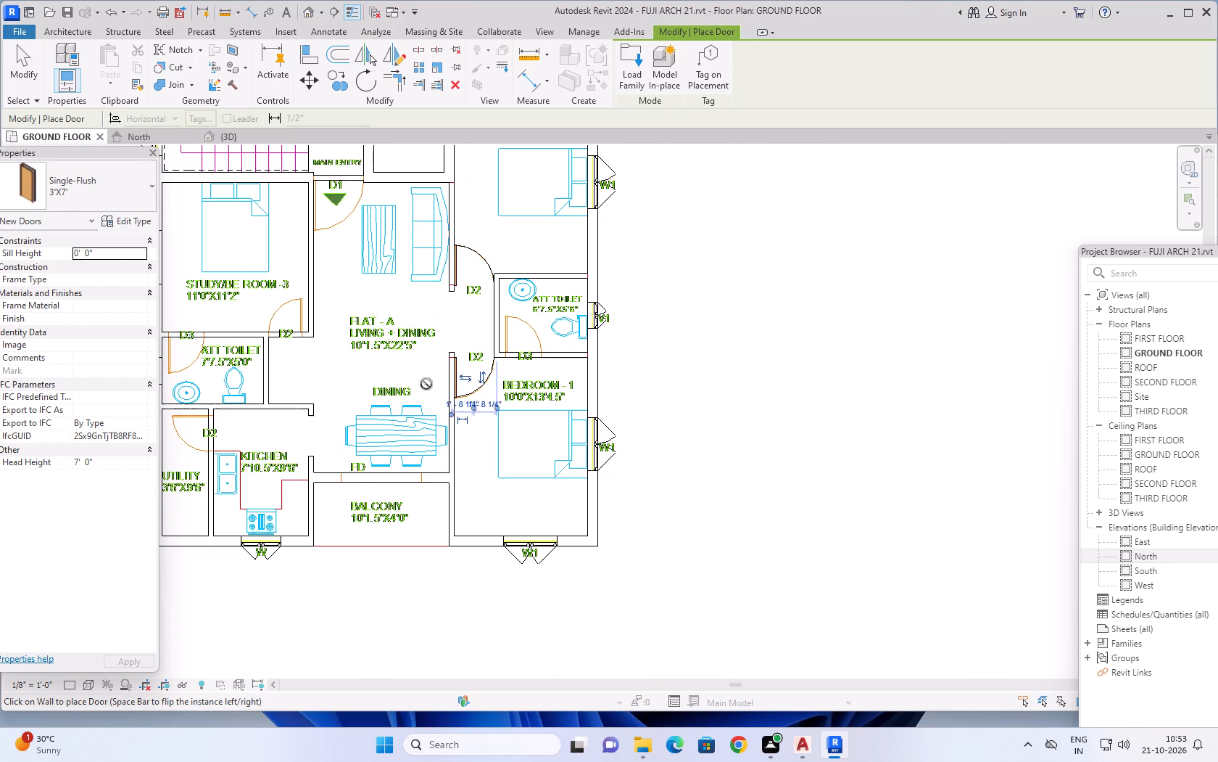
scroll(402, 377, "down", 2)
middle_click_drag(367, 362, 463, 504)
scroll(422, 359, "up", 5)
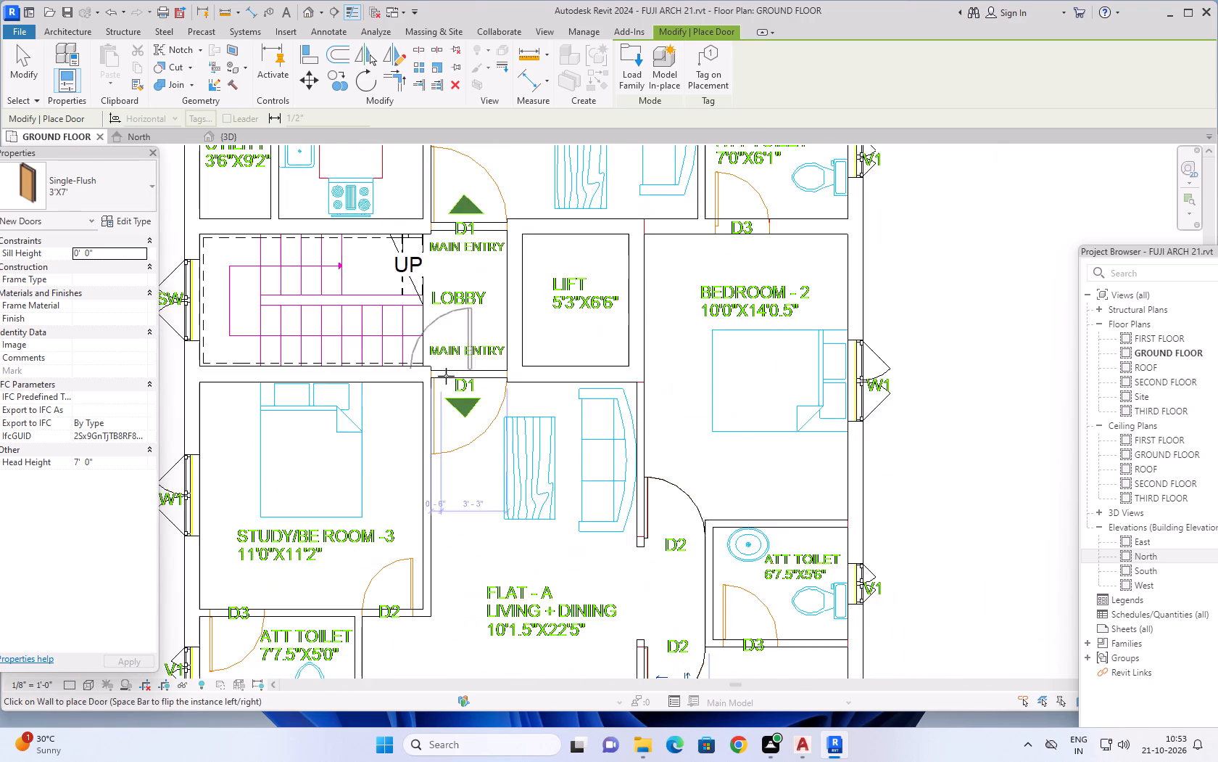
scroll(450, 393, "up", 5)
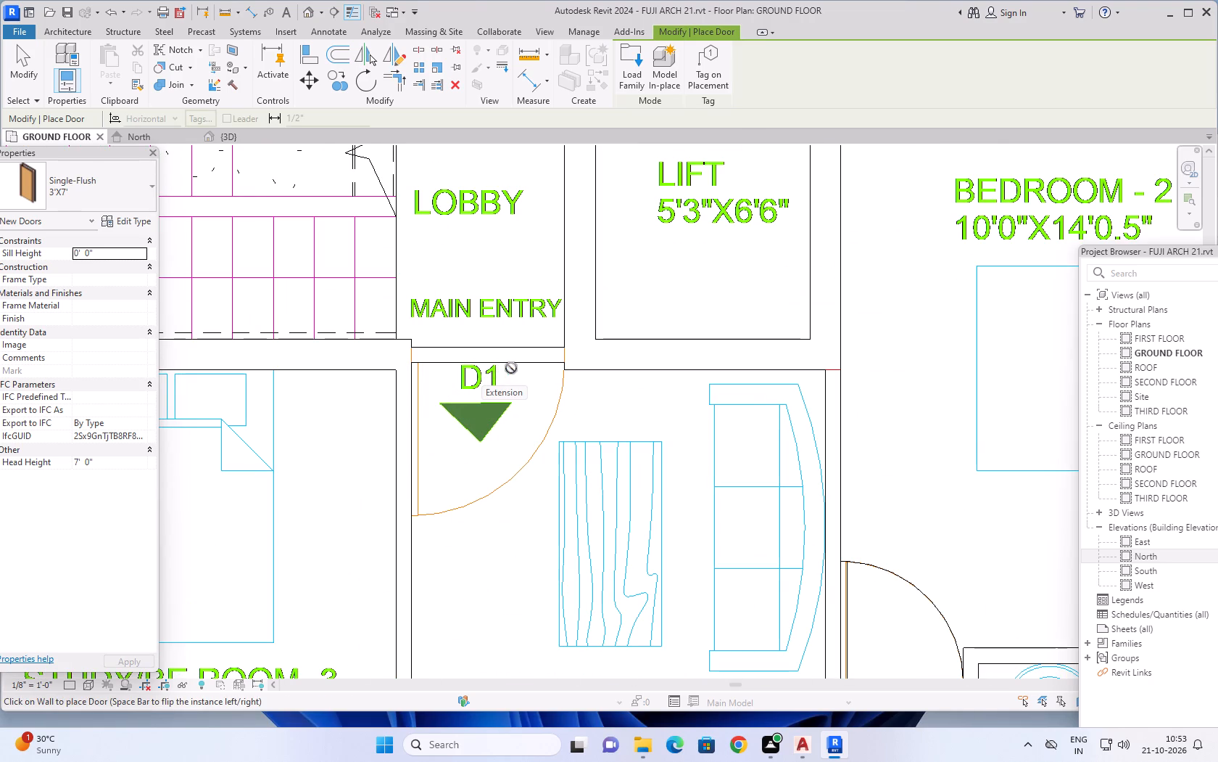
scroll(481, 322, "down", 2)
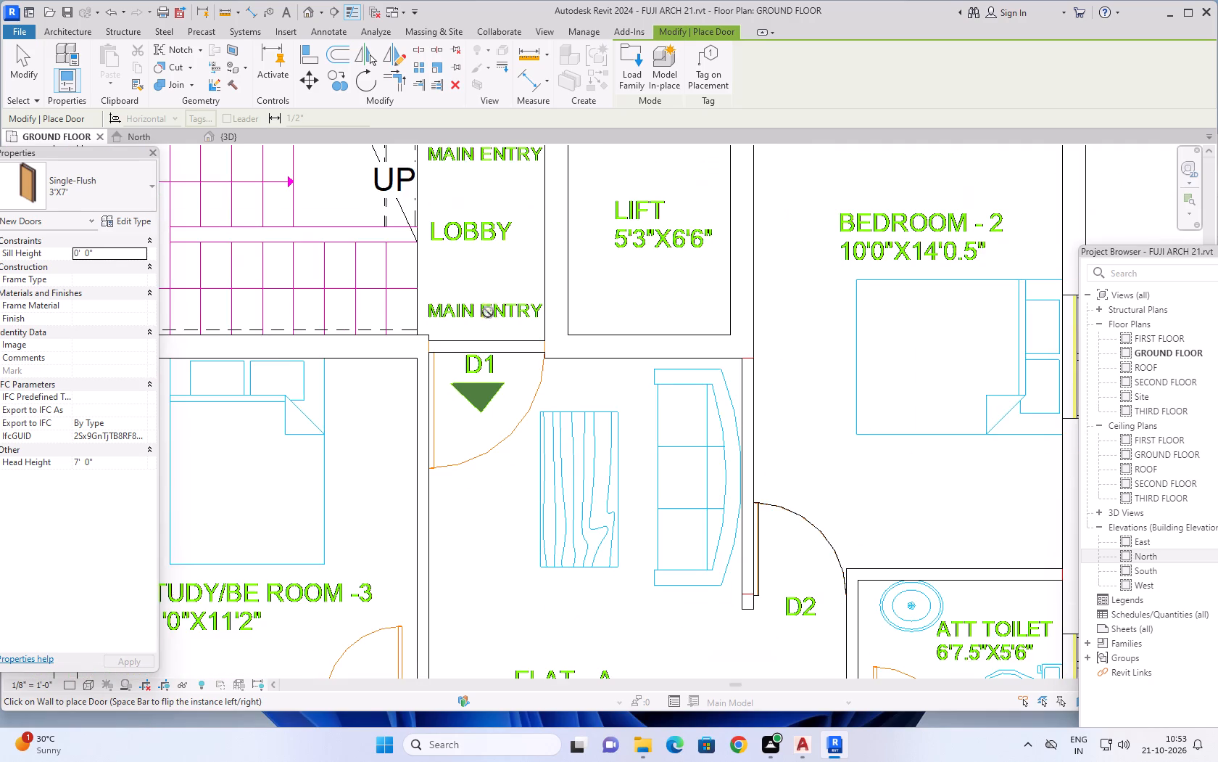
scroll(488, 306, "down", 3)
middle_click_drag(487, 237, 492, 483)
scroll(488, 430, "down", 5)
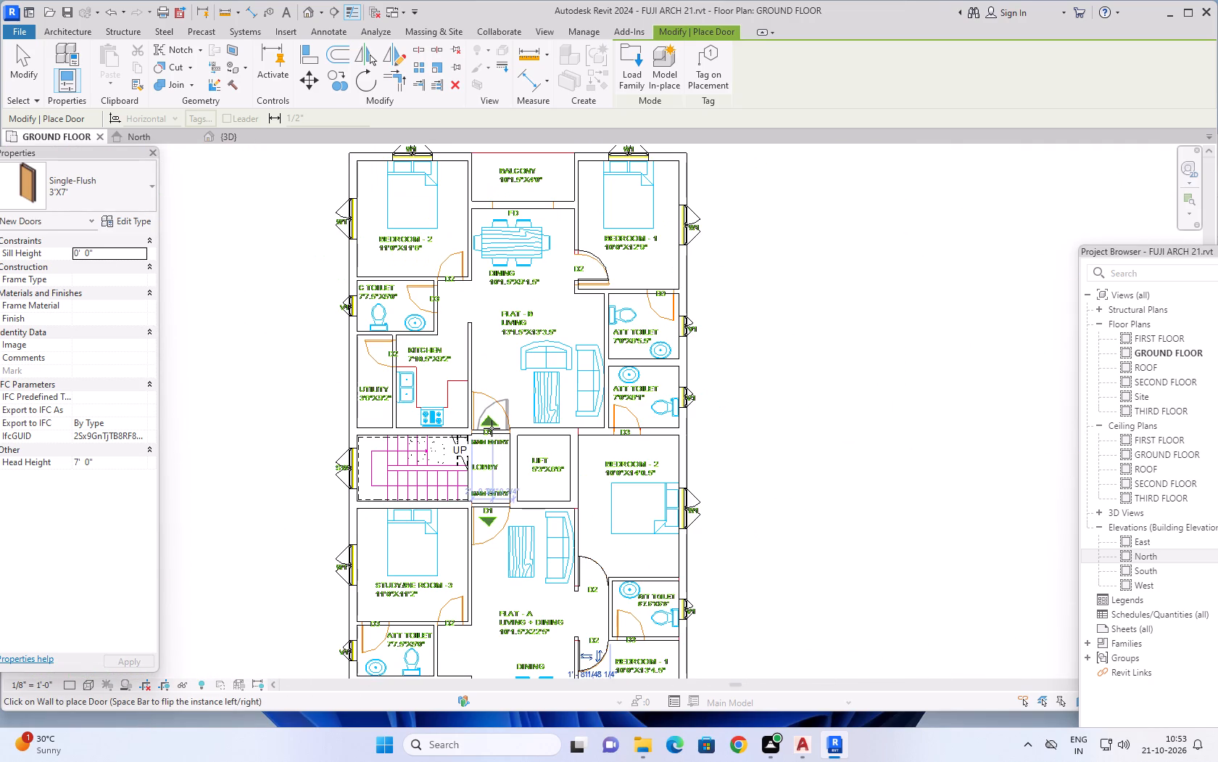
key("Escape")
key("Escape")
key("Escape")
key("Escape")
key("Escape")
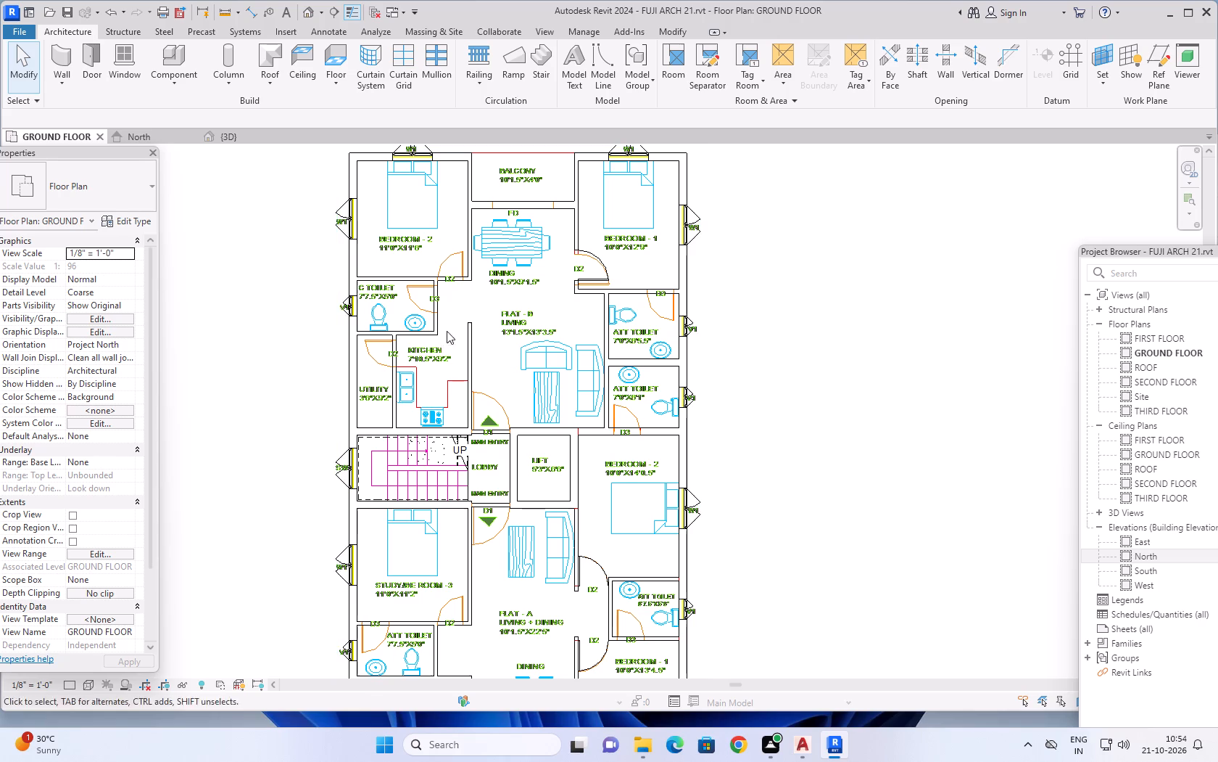
Measure the width of Flat-B's D1 main entry opening between its jambs with an aligned dimension, without placing it.
left_click(253, 13)
scroll(451, 464, "up", 5)
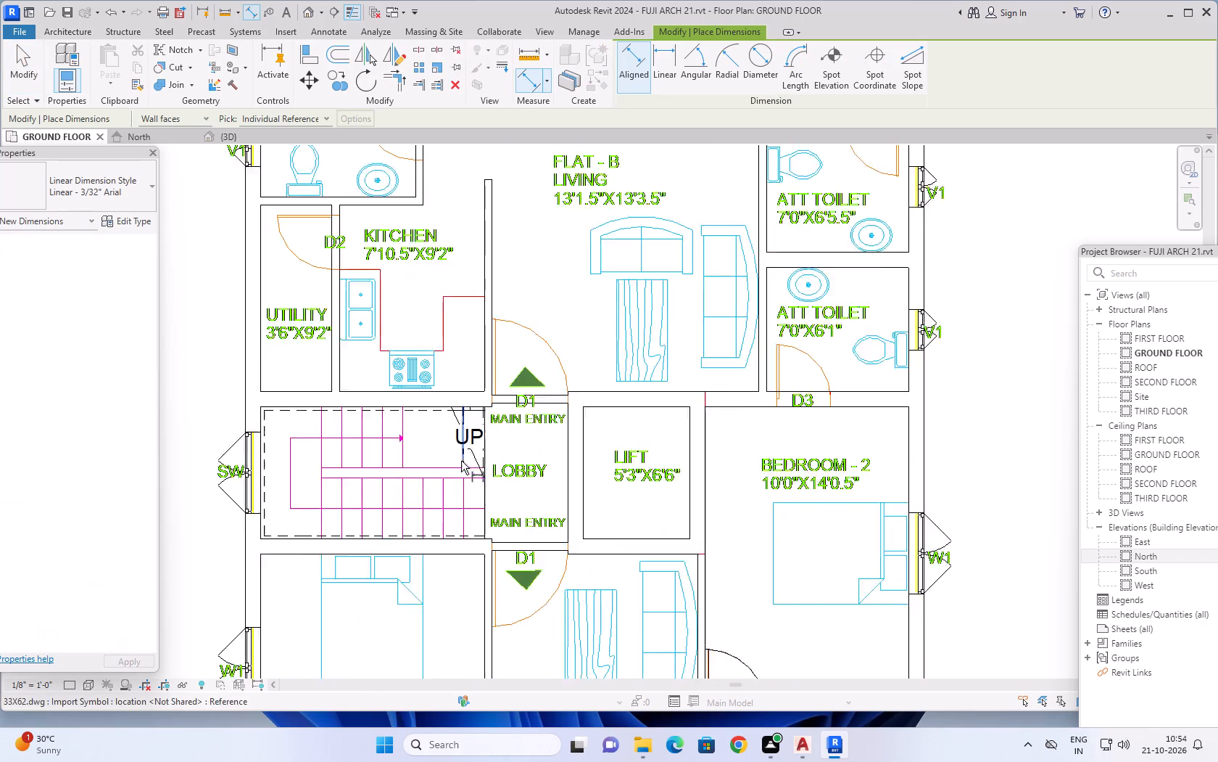
scroll(461, 461, "up", 5)
middle_click_drag(525, 376, 476, 544)
scroll(476, 515, "up", 2)
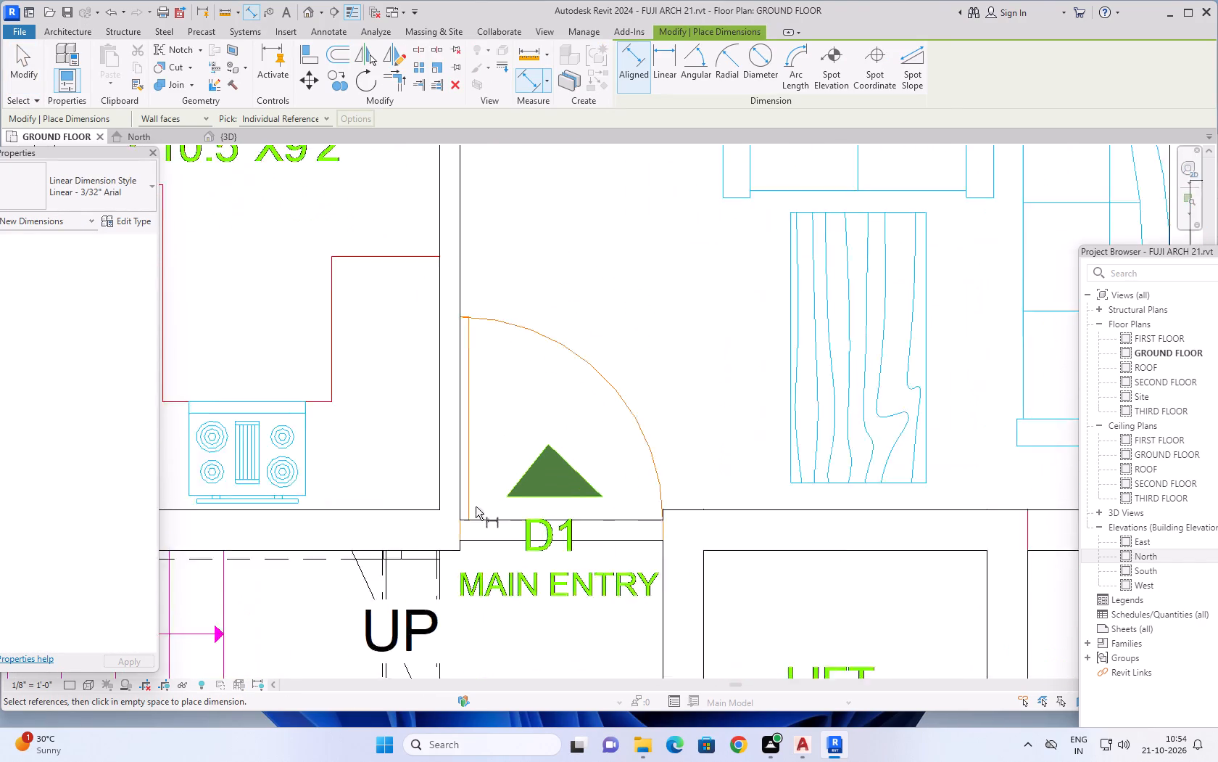
scroll(476, 507, "up", 3)
left_click(452, 511)
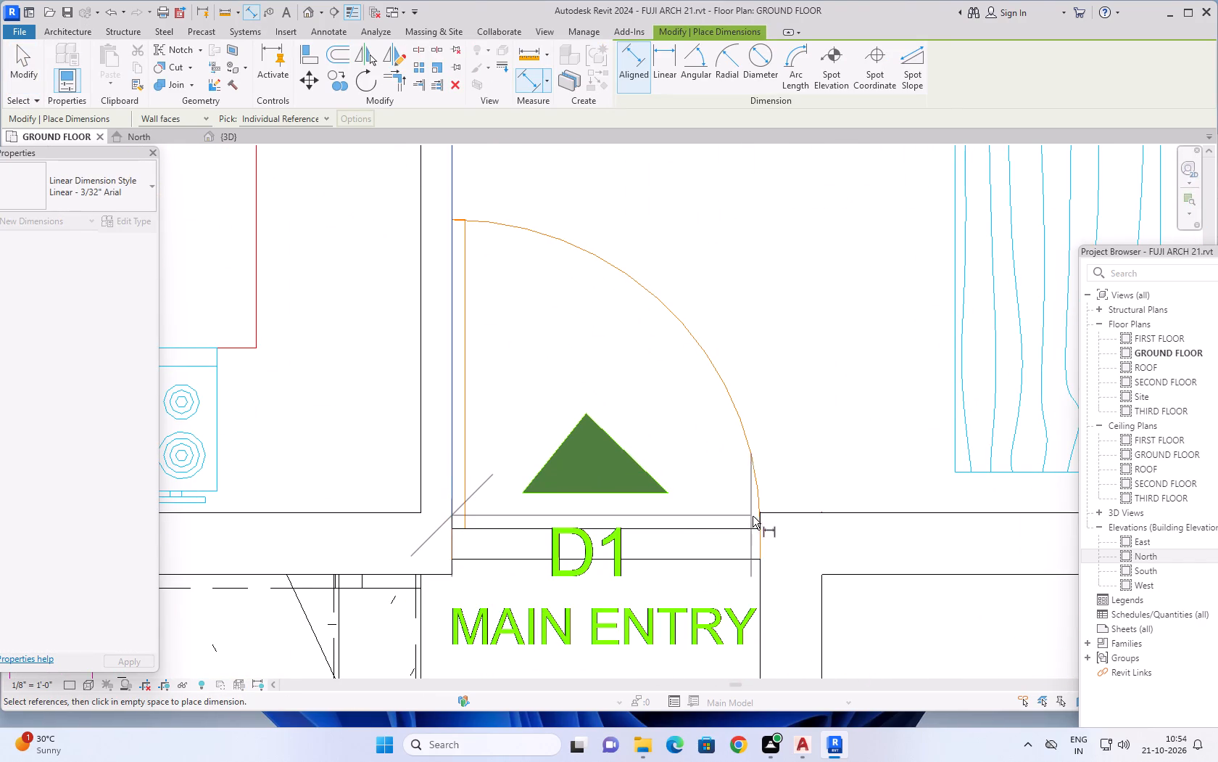
left_click(760, 543)
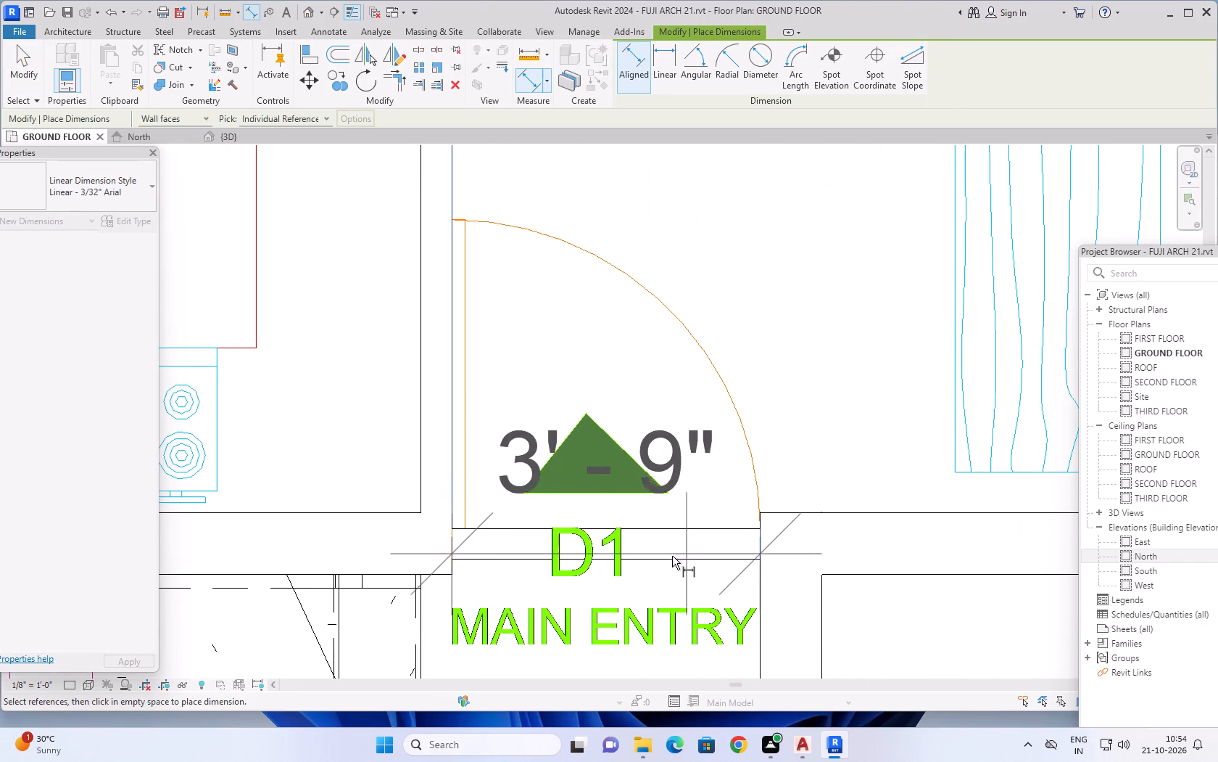
key("Escape")
scroll(675, 464, "down", 13)
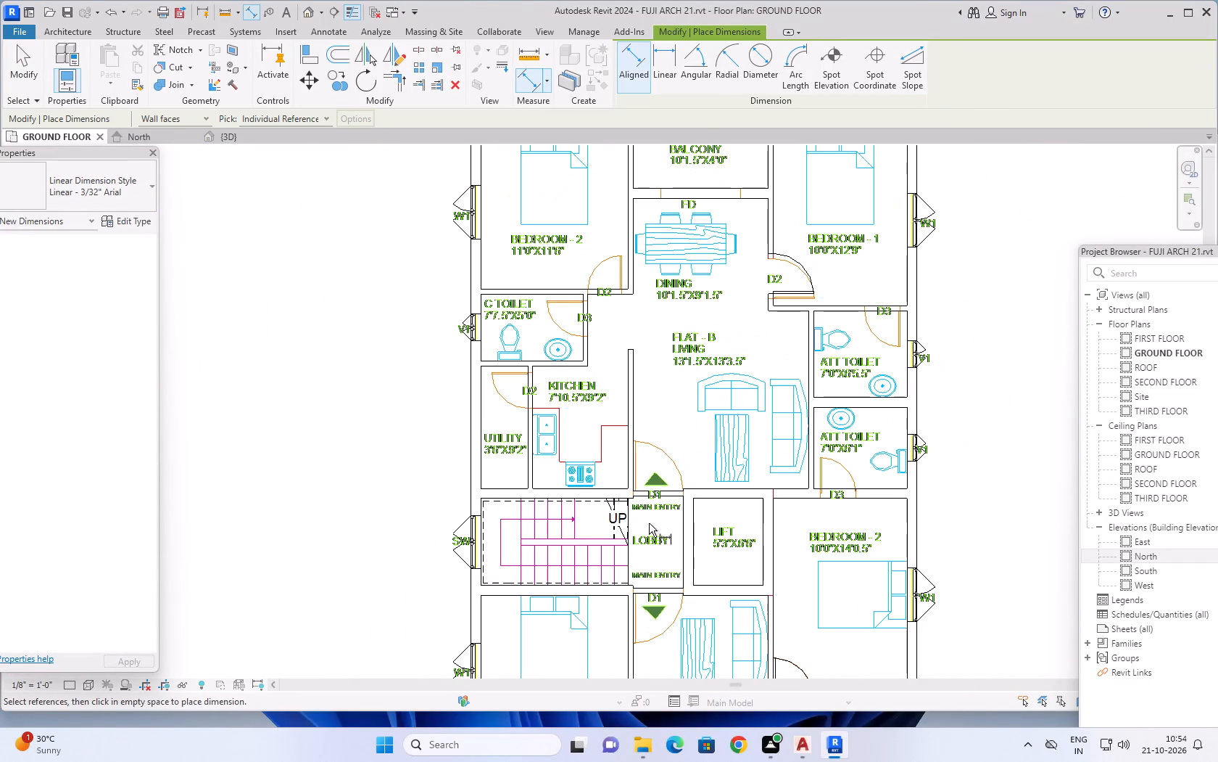
key("Escape")
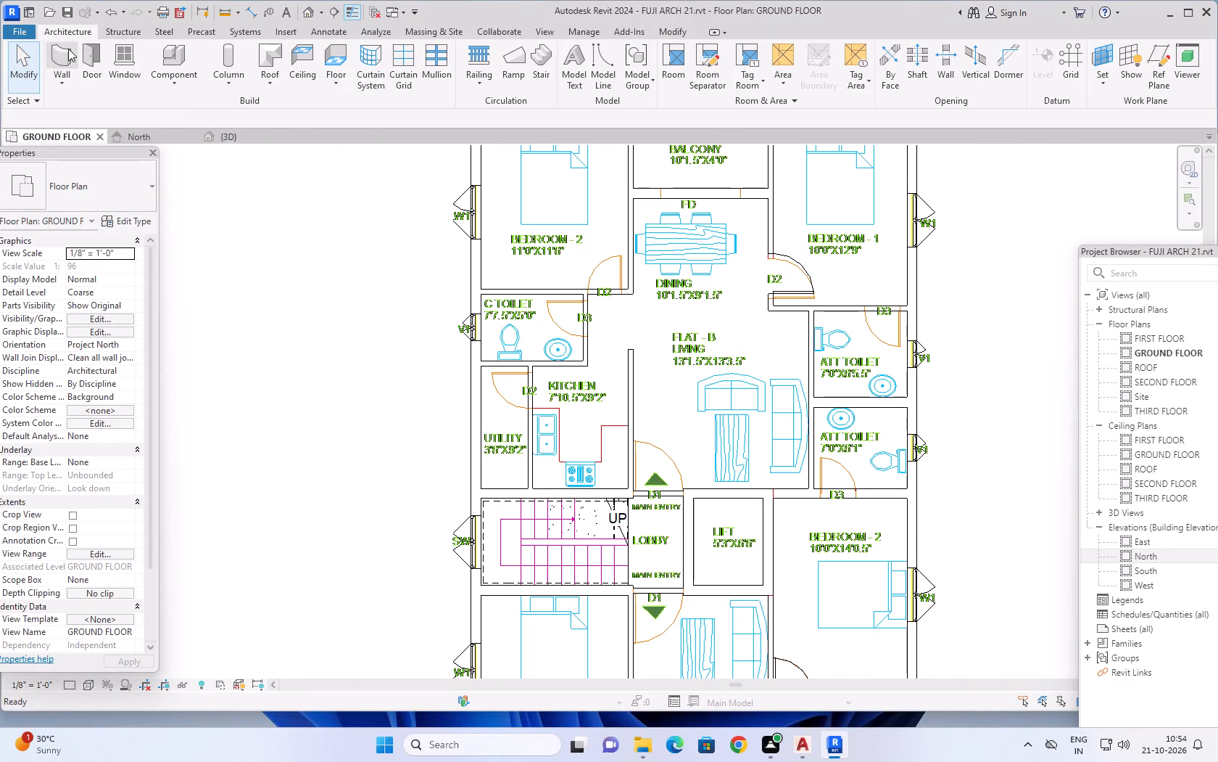
Duplicate the Single-Flush 3'X7' door type, accepting the suggested name.
left_click(87, 52)
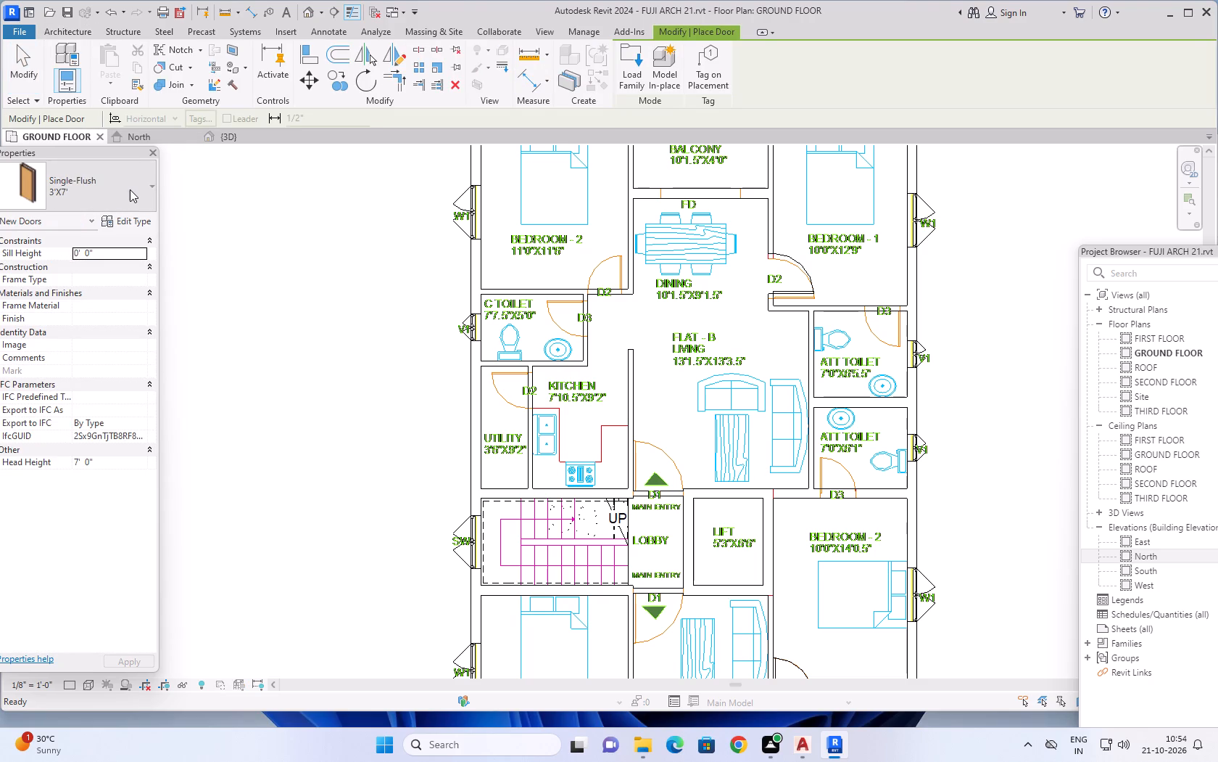
left_click(125, 222)
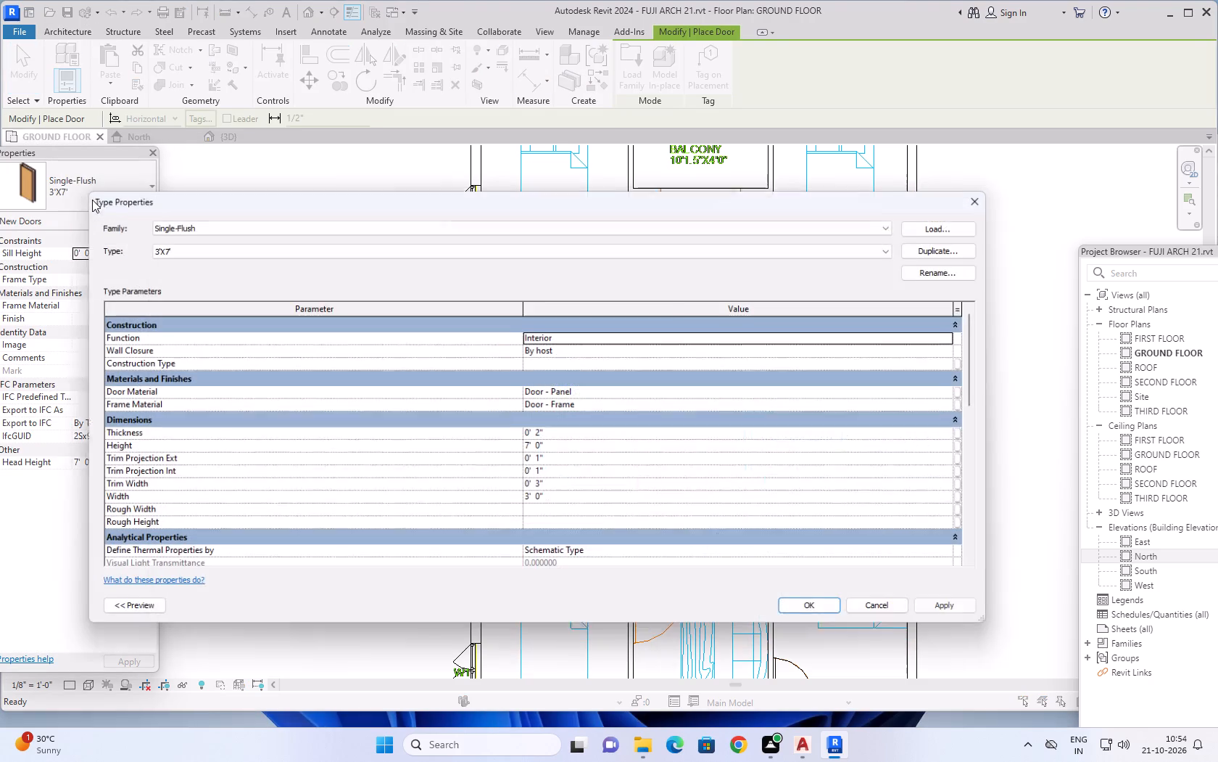
left_click(964, 247)
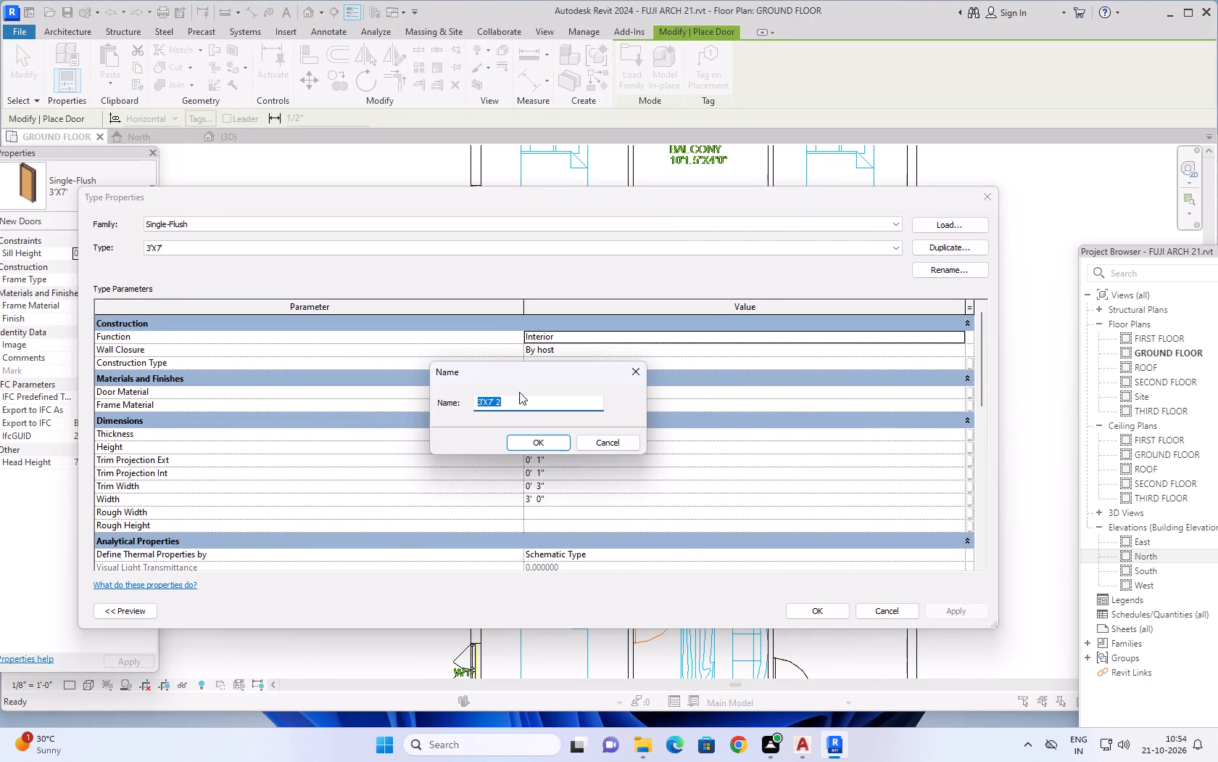
left_click(992, 189)
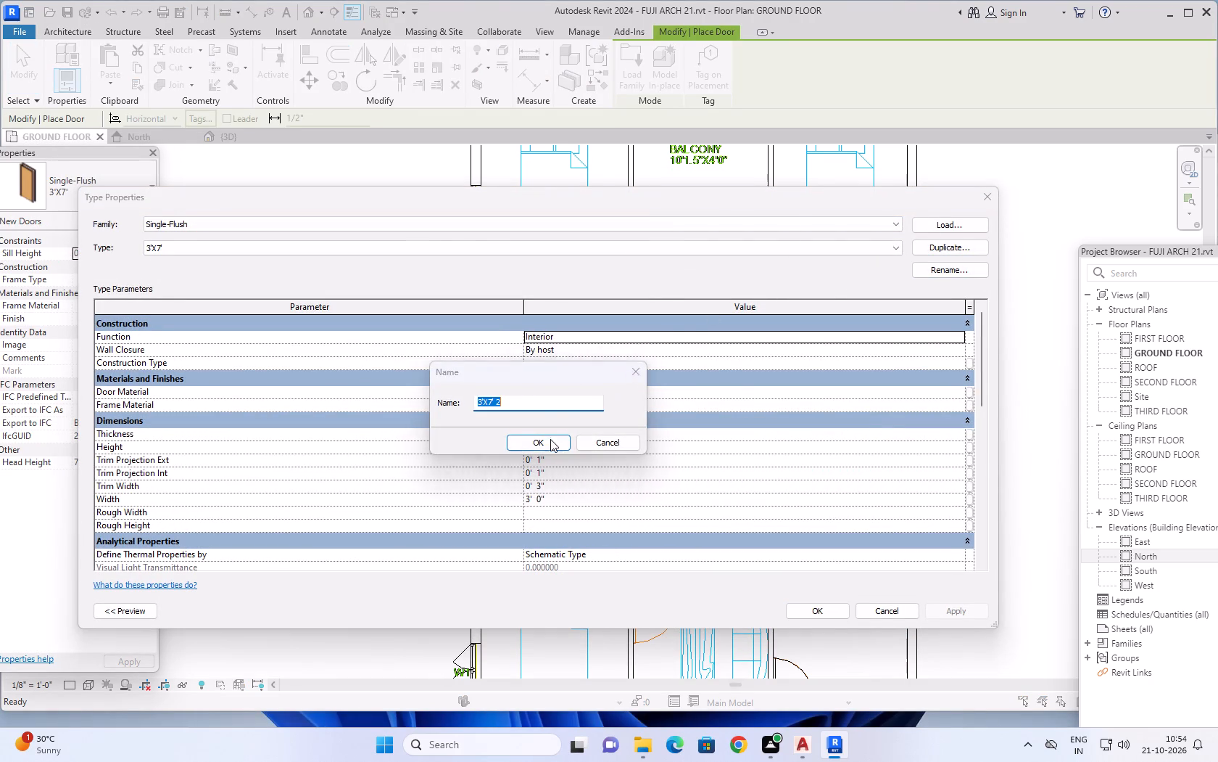
left_click(550, 440)
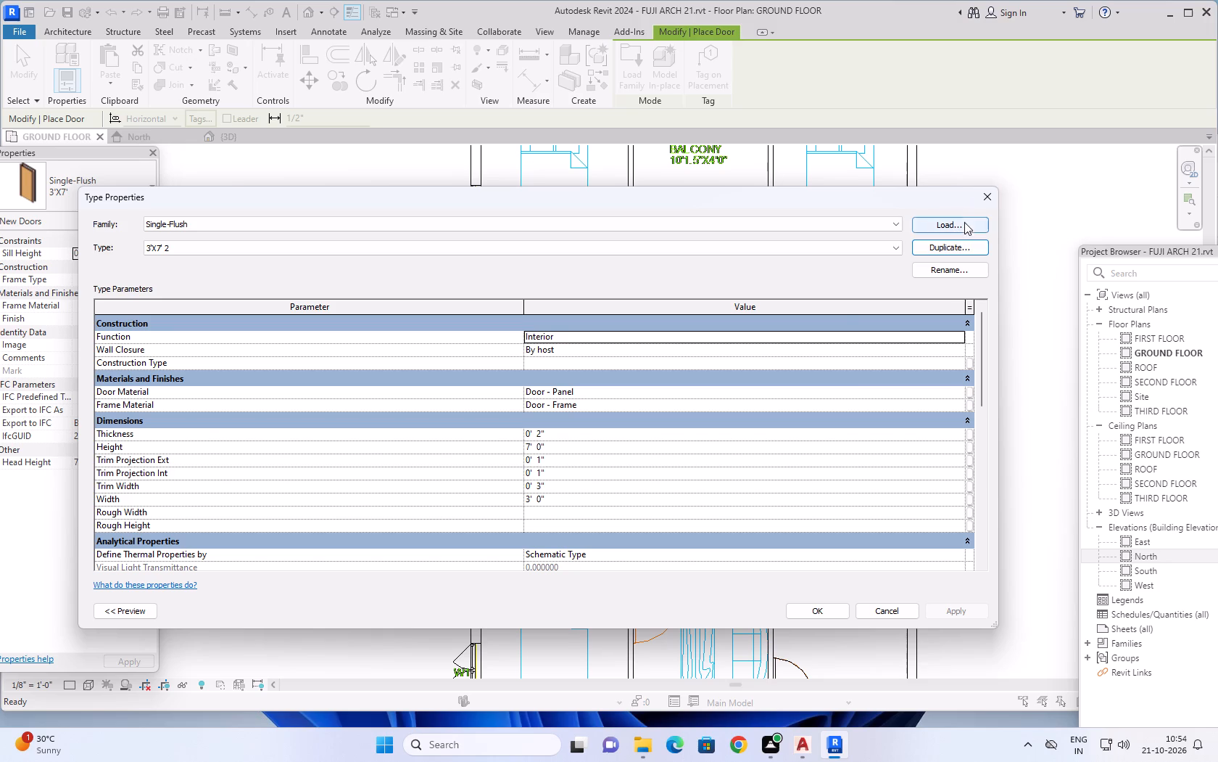
Browse from the Windows library folder to the US Doors folder and open the Door-Double-Flush_Panel family for loading.
left_click(964, 223)
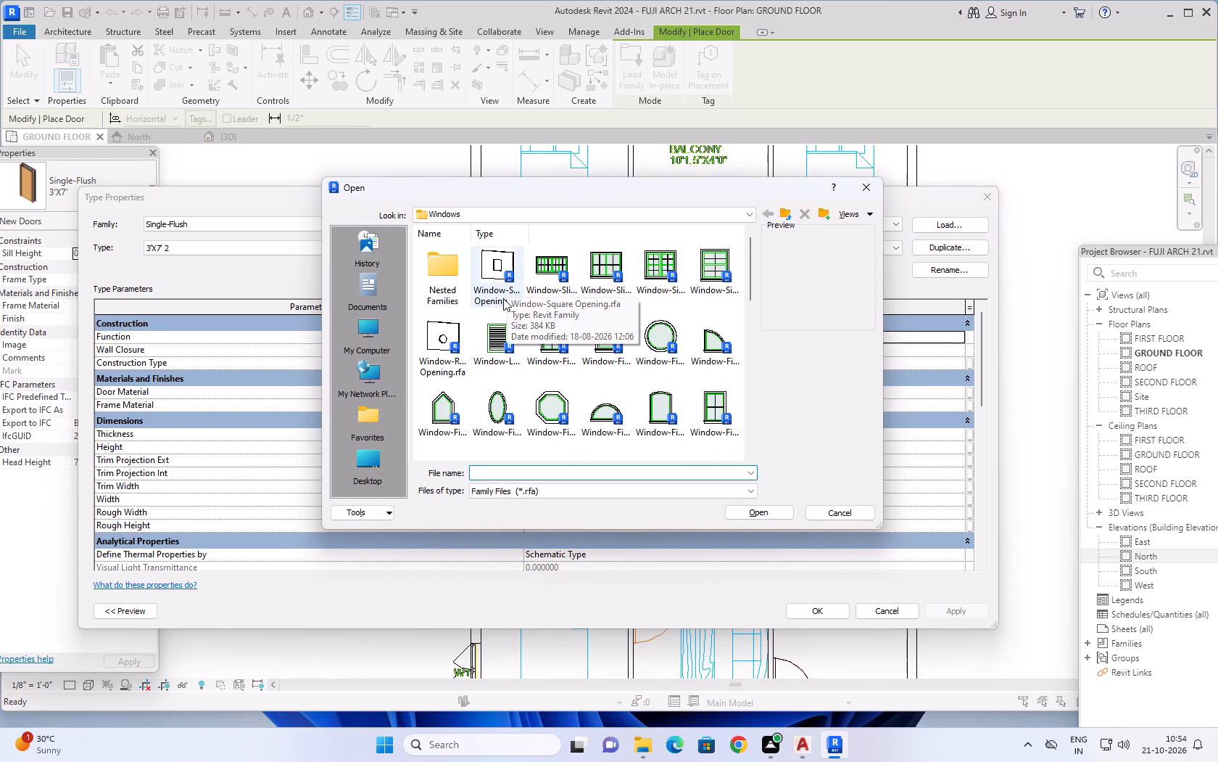
scroll(505, 333, "down", 7)
scroll(571, 314, "up", 3)
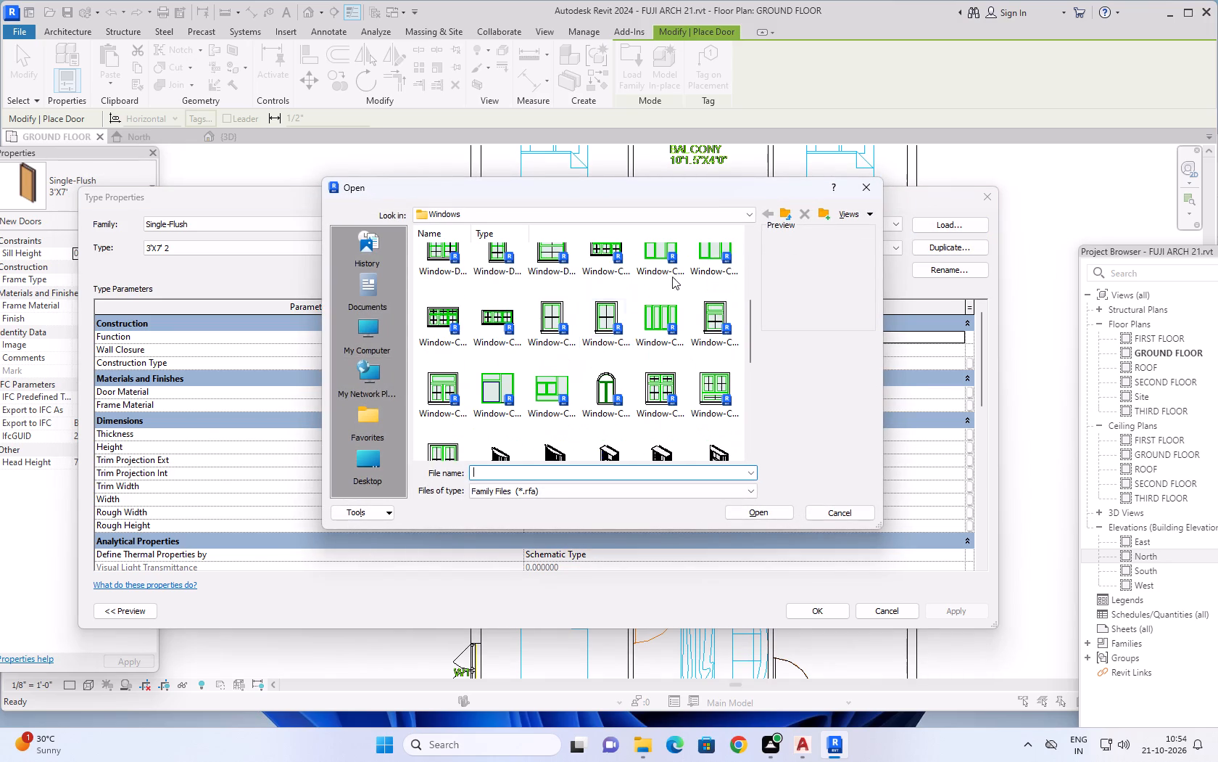
left_click(788, 211)
scroll(510, 321, "up", 2)
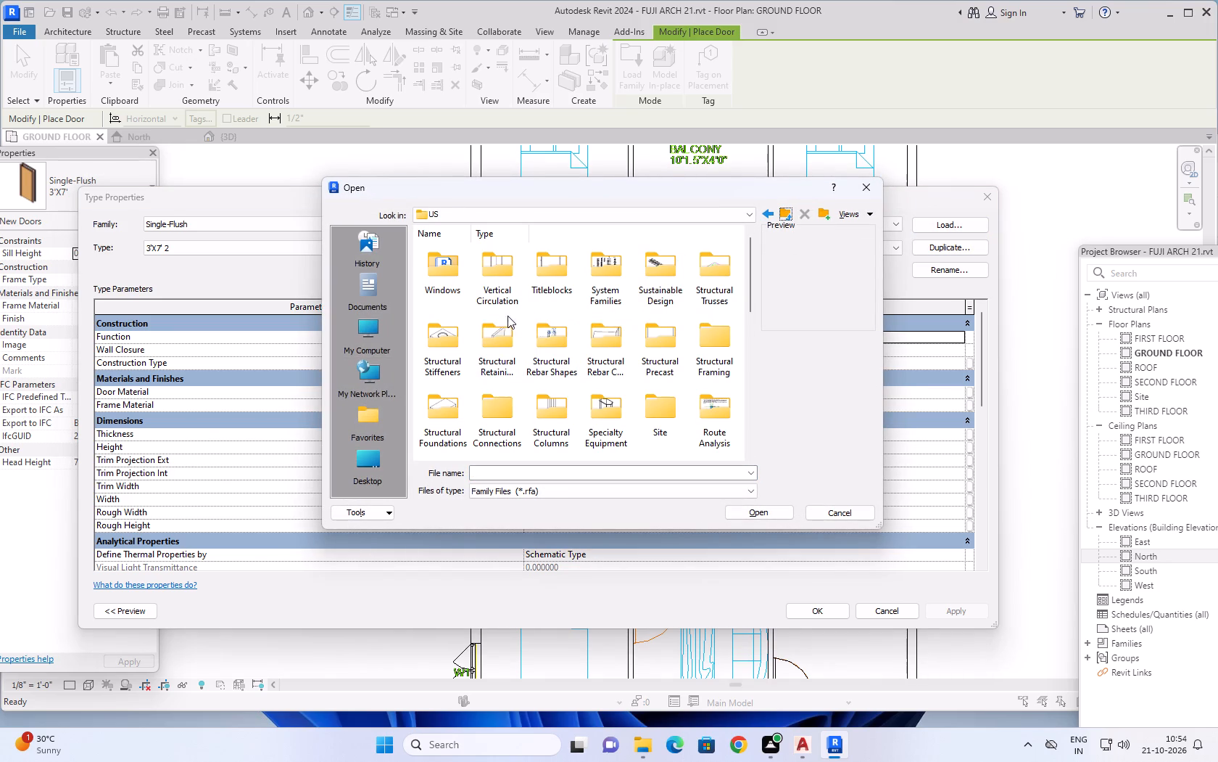
scroll(507, 316, "up", 2)
scroll(559, 272, "down", 1)
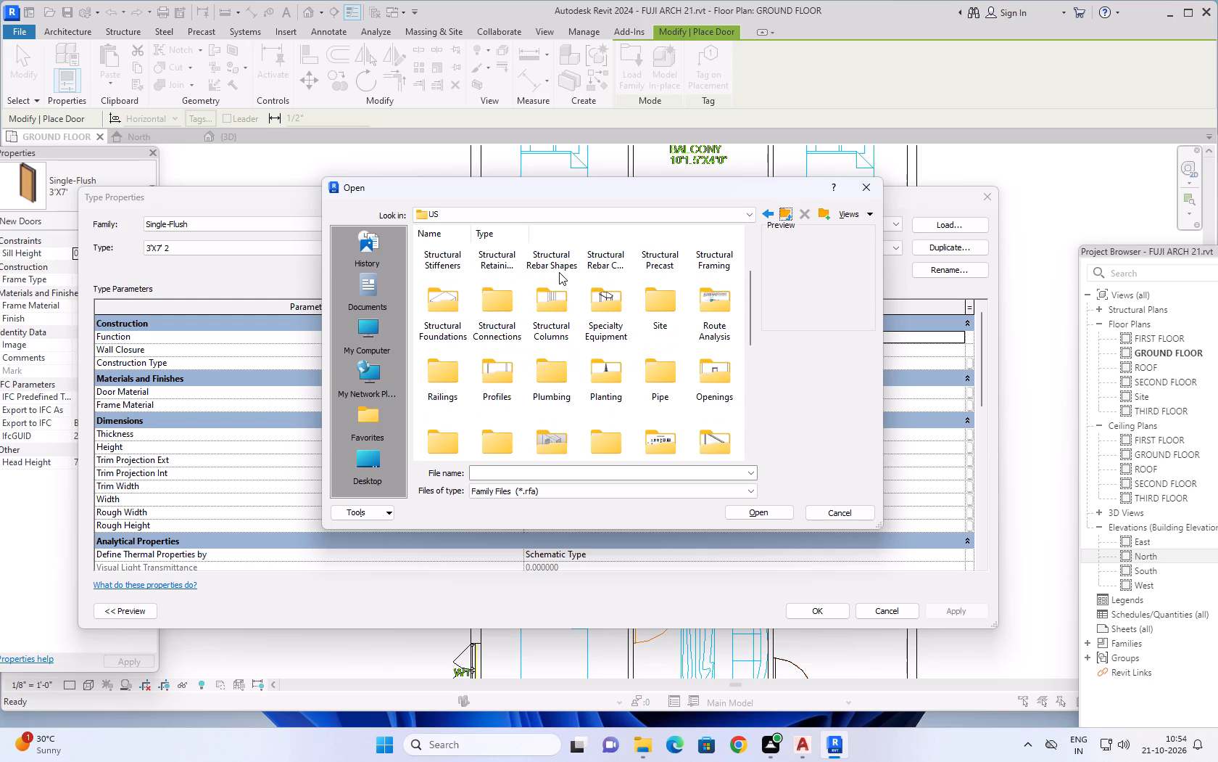
scroll(559, 277, "down", 6)
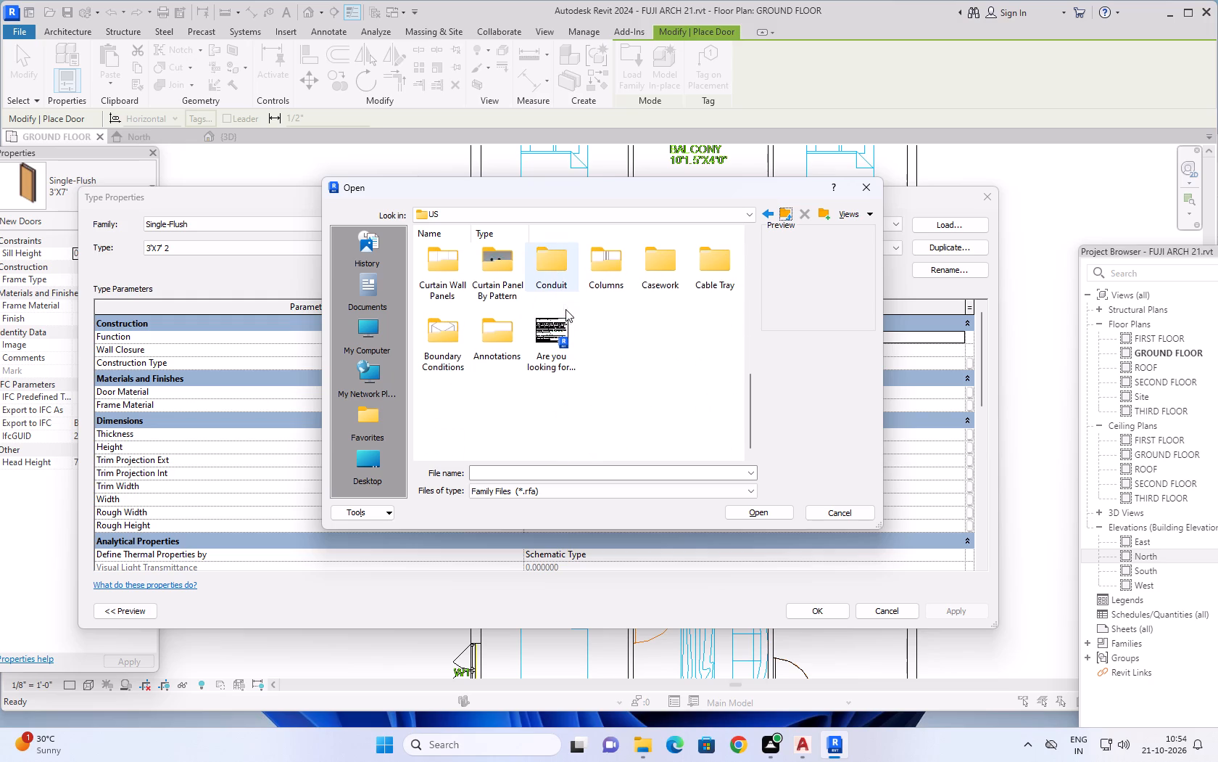
scroll(566, 324, "down", 2)
scroll(568, 332, "up", 12)
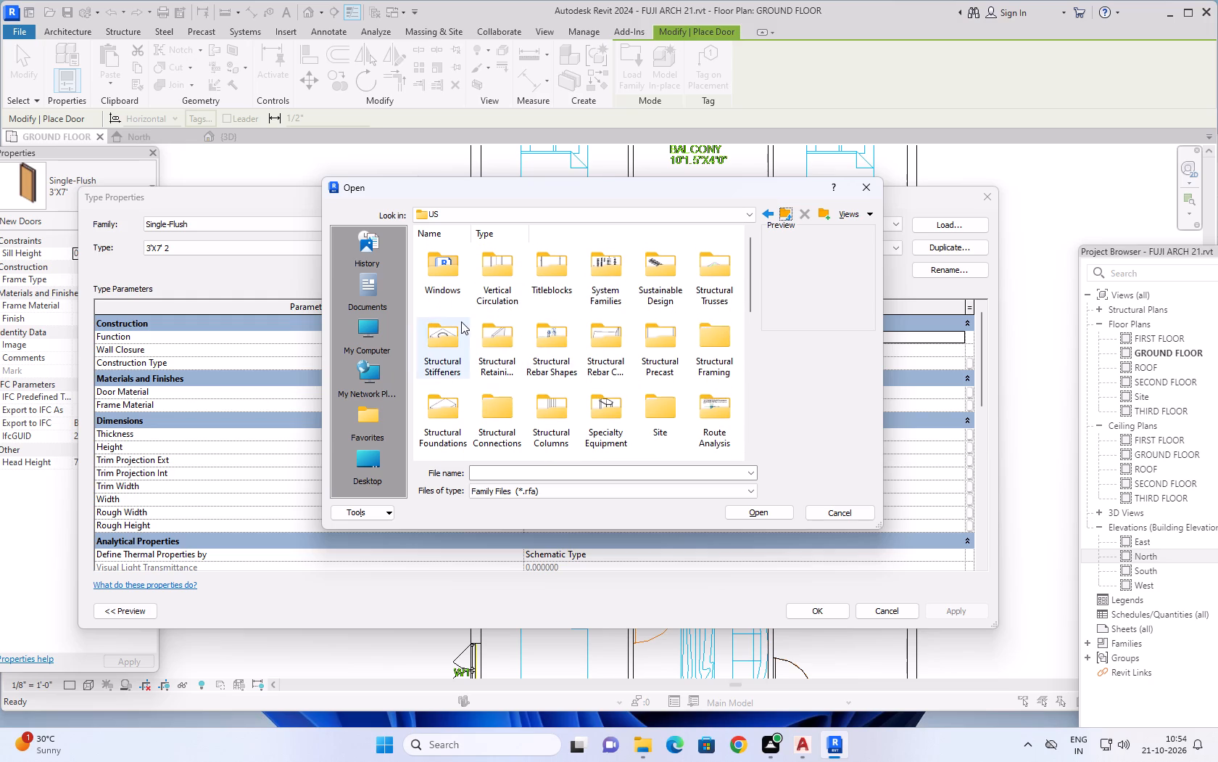
scroll(599, 311, "down", 2)
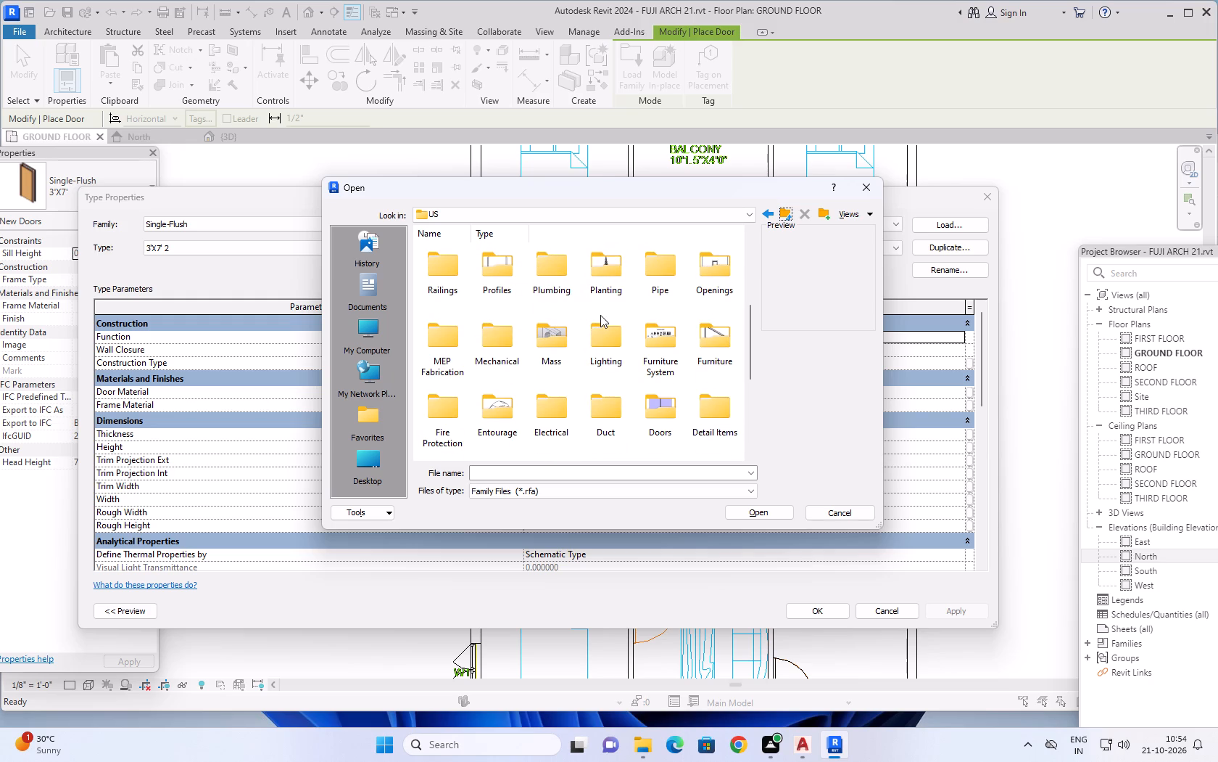
scroll(600, 316, "up", 2)
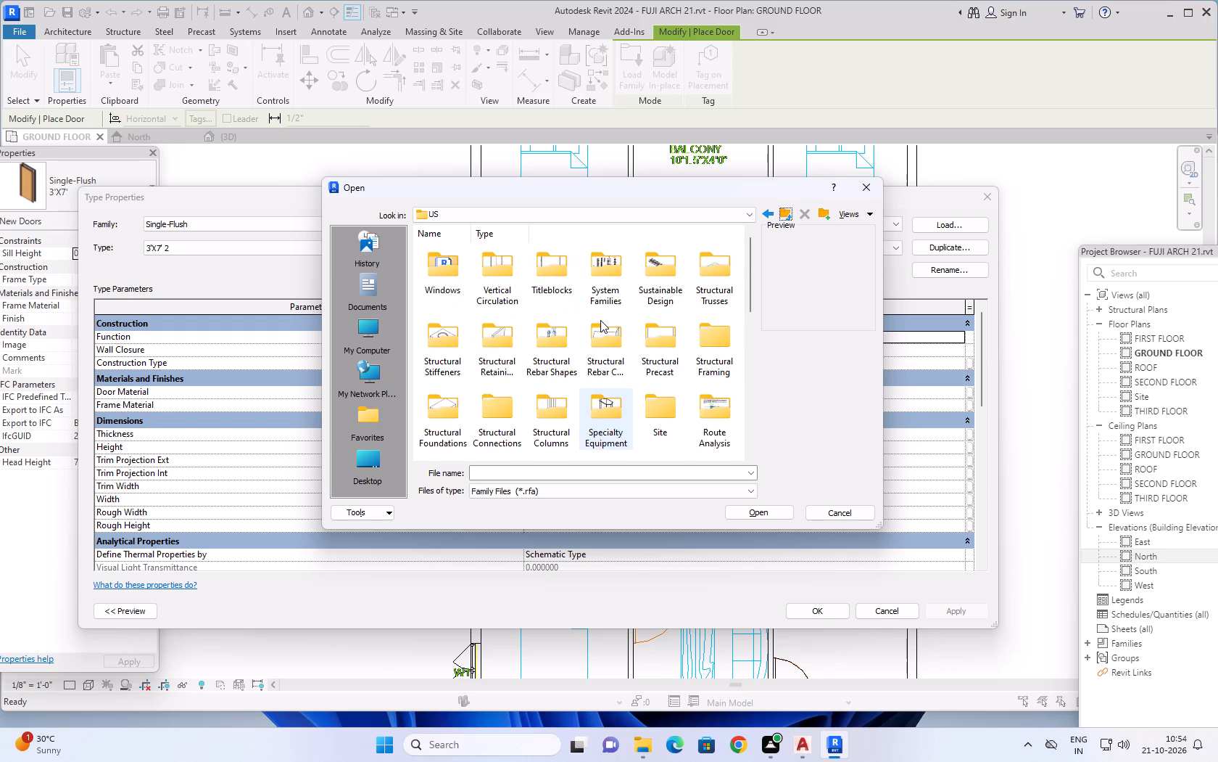
scroll(600, 324, "up", 4)
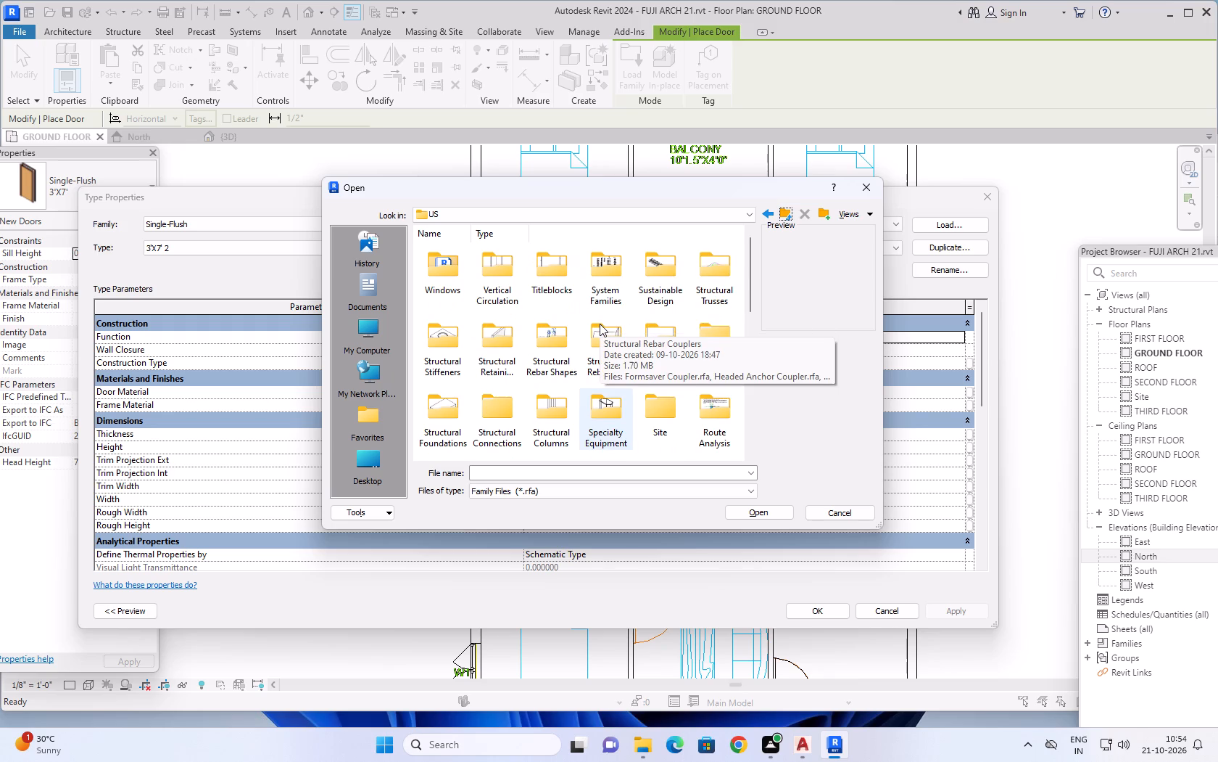
scroll(600, 324, "down", 3)
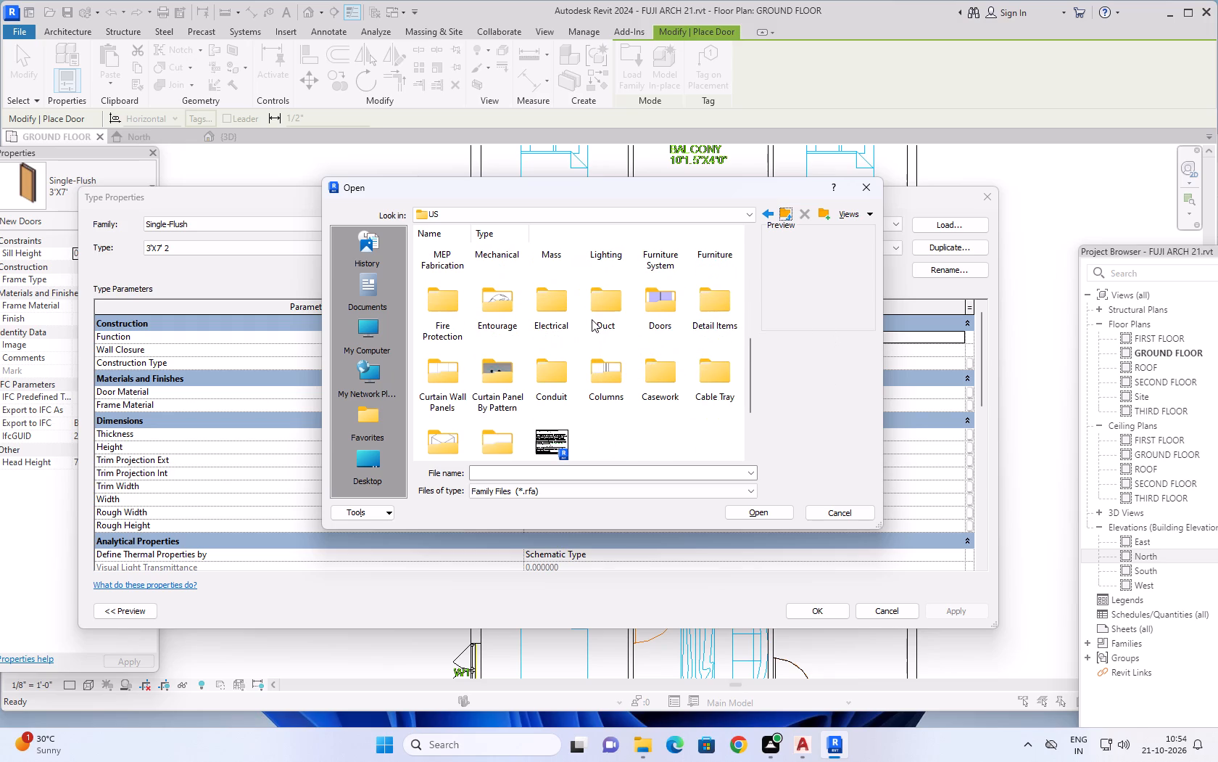
double_click(671, 301)
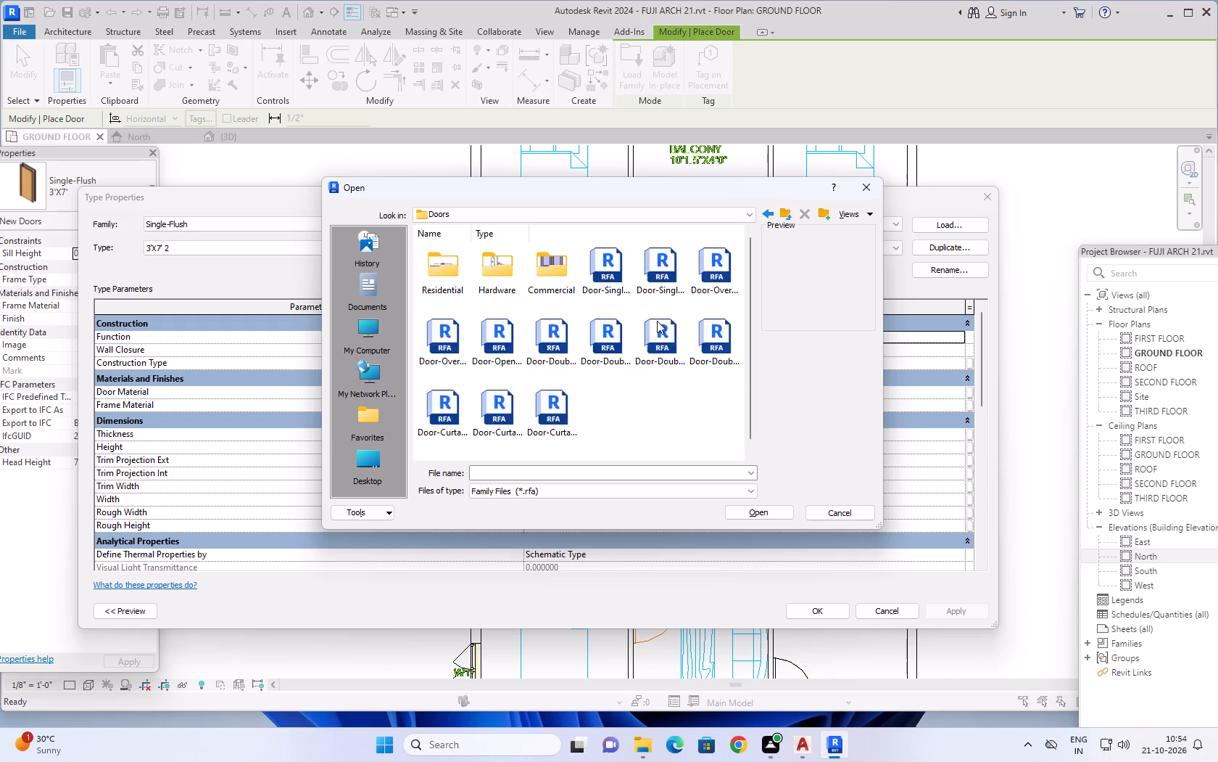
left_click(714, 329)
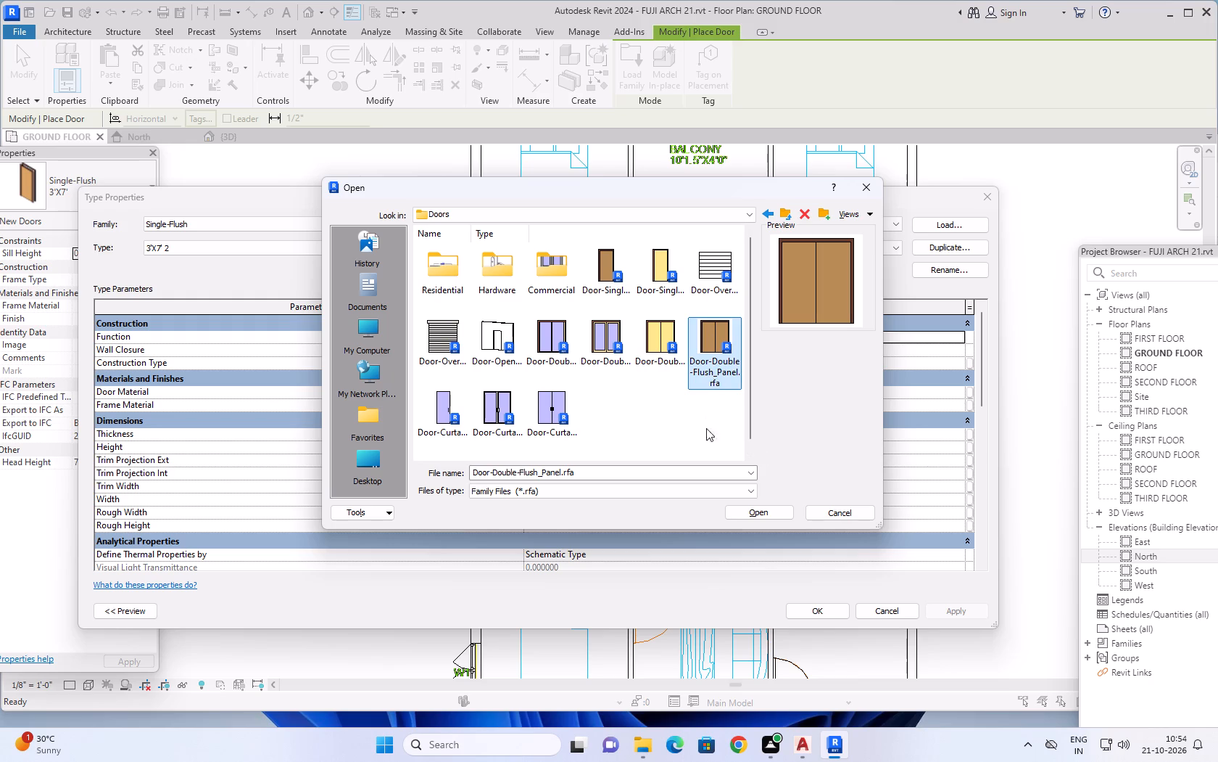
left_click(757, 512)
Load the 68" x 80" type of the Door-Double-Flush_Panel family into the project.
scroll(535, 436, "down", 2)
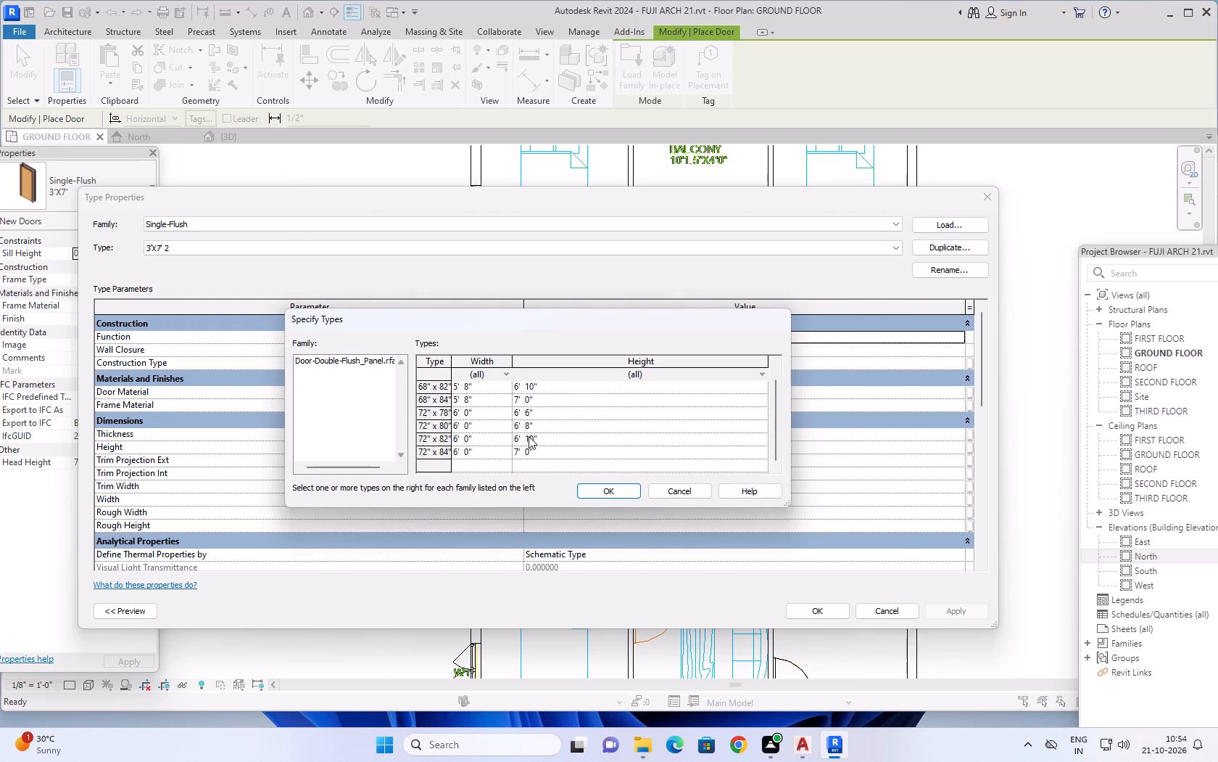
scroll(529, 436, "down", 7)
scroll(497, 414, "up", 17)
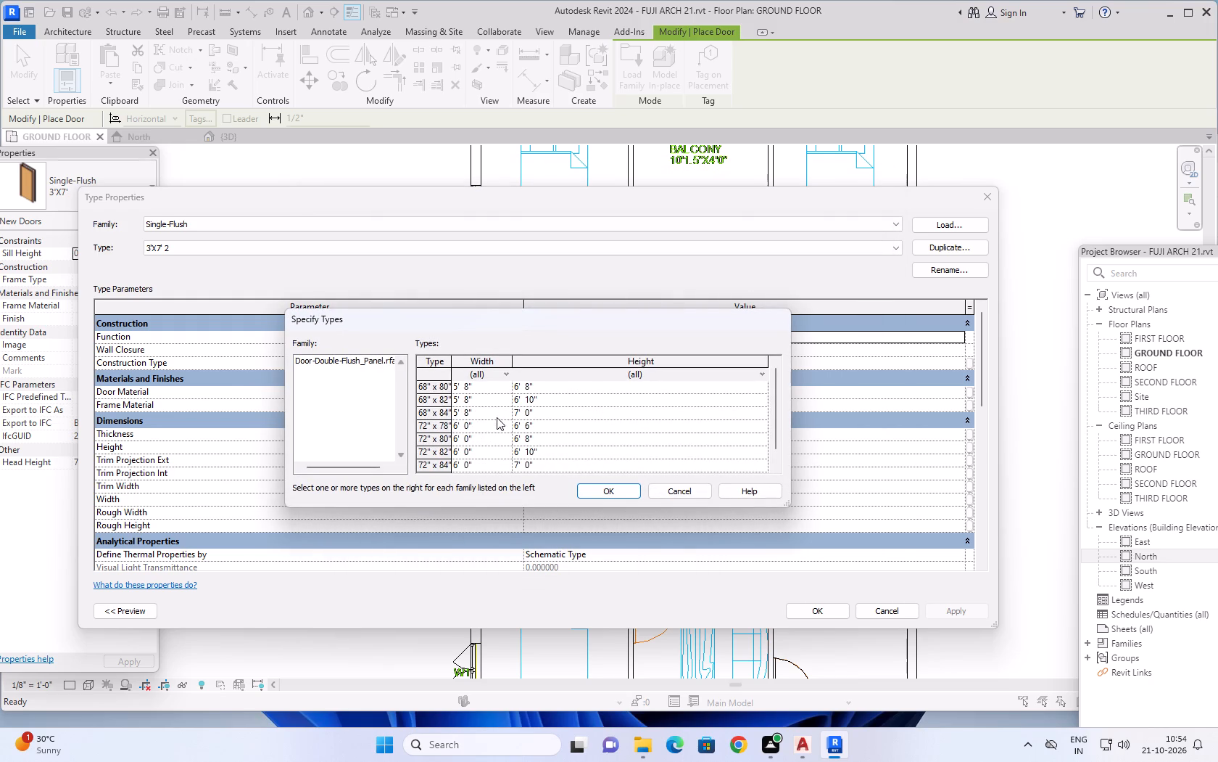
scroll(498, 420, "down", 6)
scroll(501, 426, "up", 9)
left_click(503, 392)
left_click(625, 491)
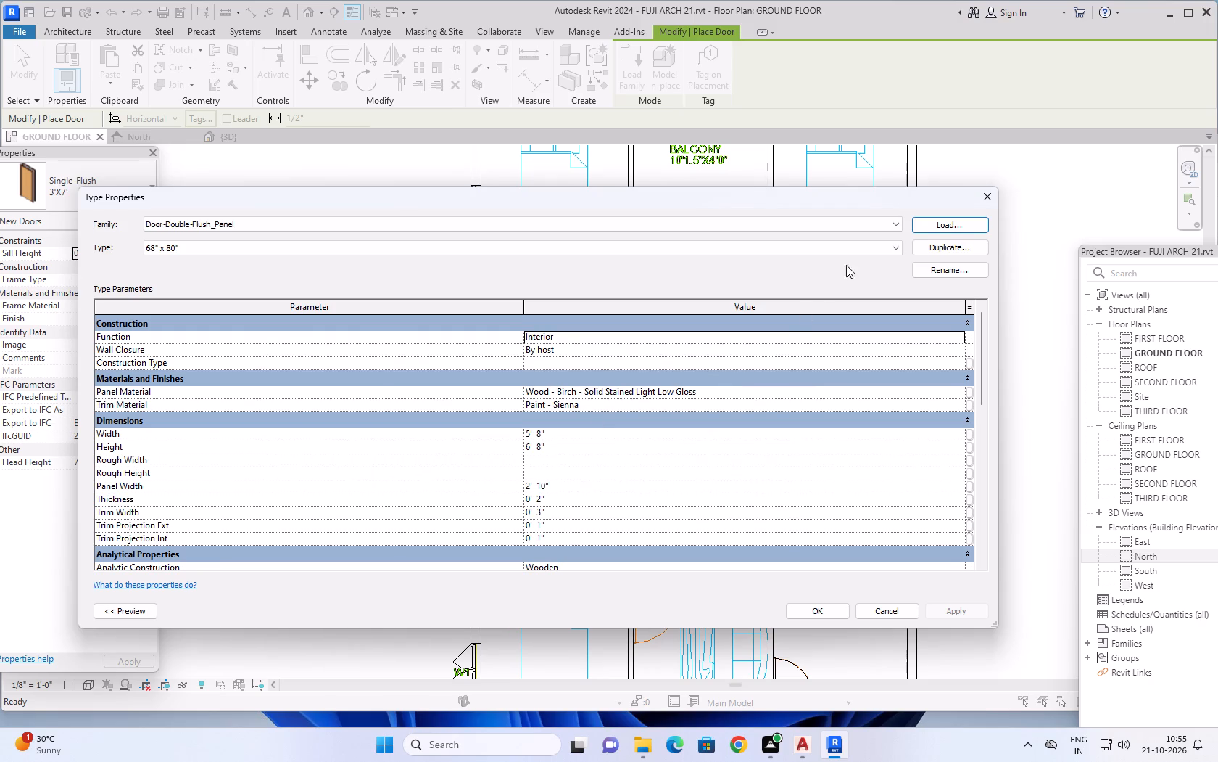
Duplicate the 68" x 80" double-flush door type under the name 3'9"X7'.
left_click(947, 246)
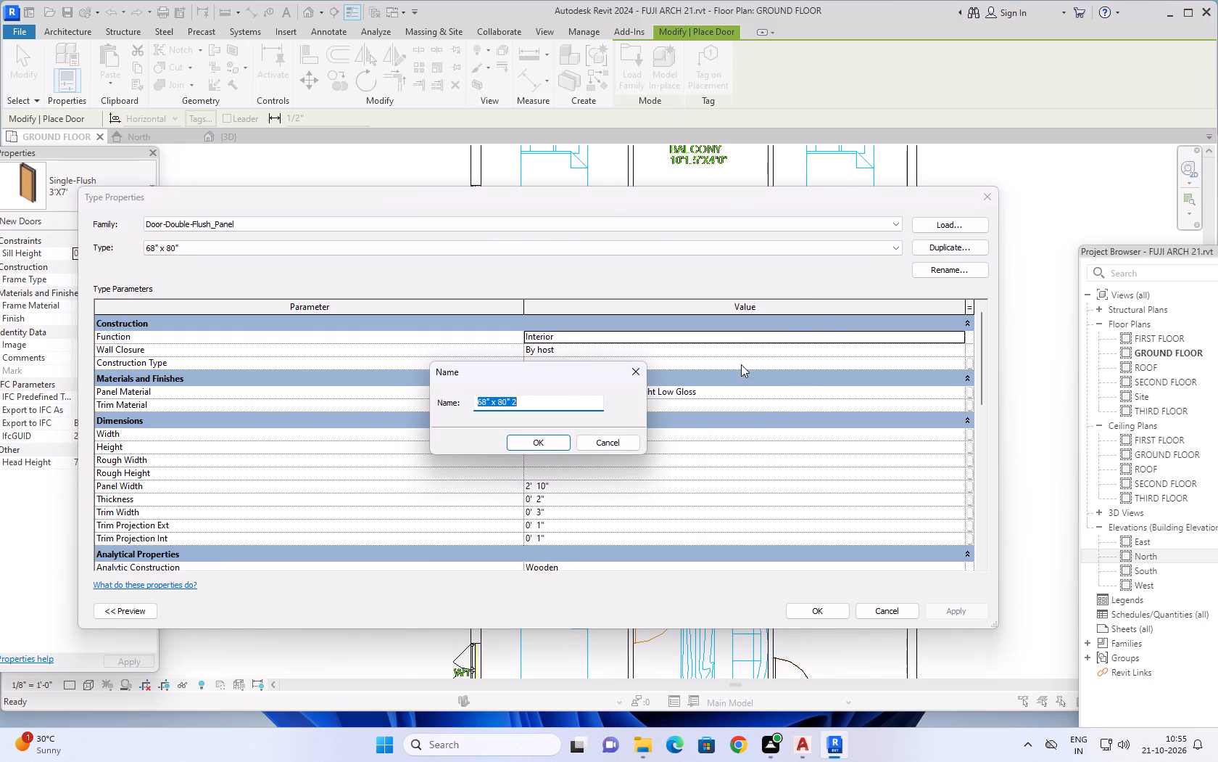
key("BackSpace")
key("3")
type("'9")
key("shift+quotedbl")
type("X7'")
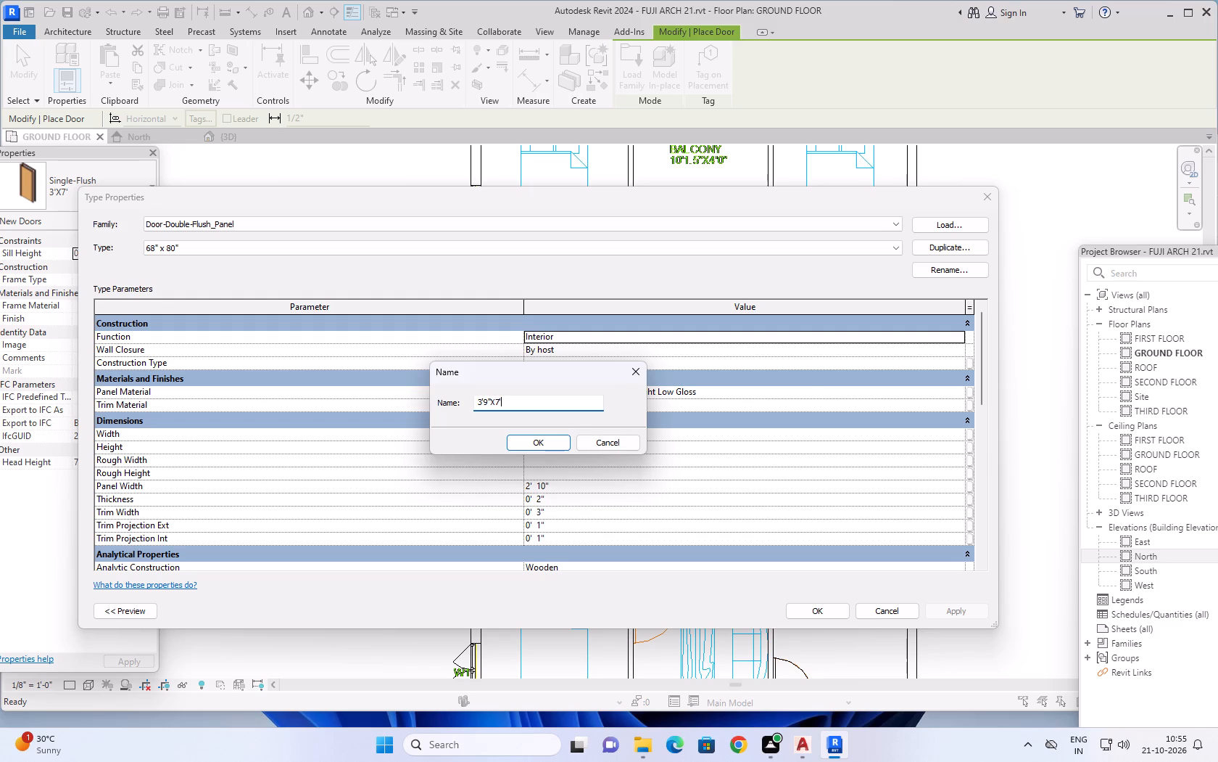
left_click(534, 443)
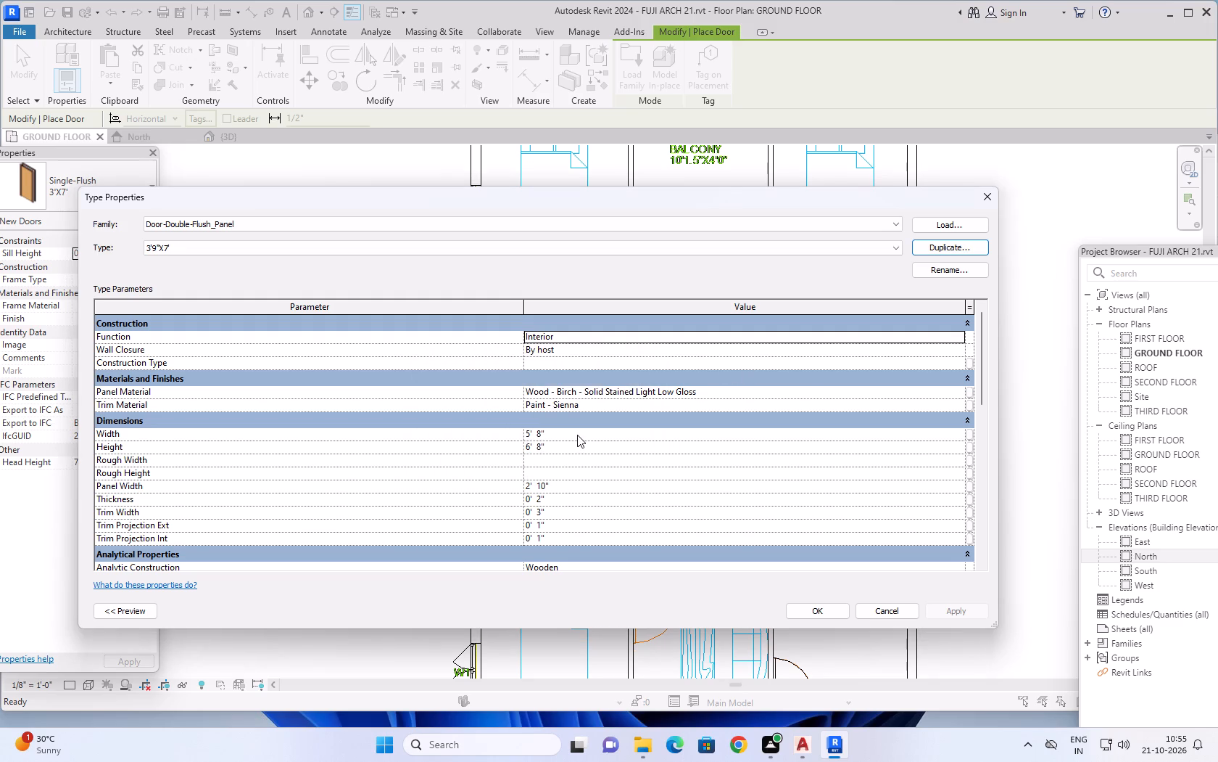
Set the 3'9"X7' door type's width to 3'9" and height to 7', and apply the type properties.
left_click(573, 434)
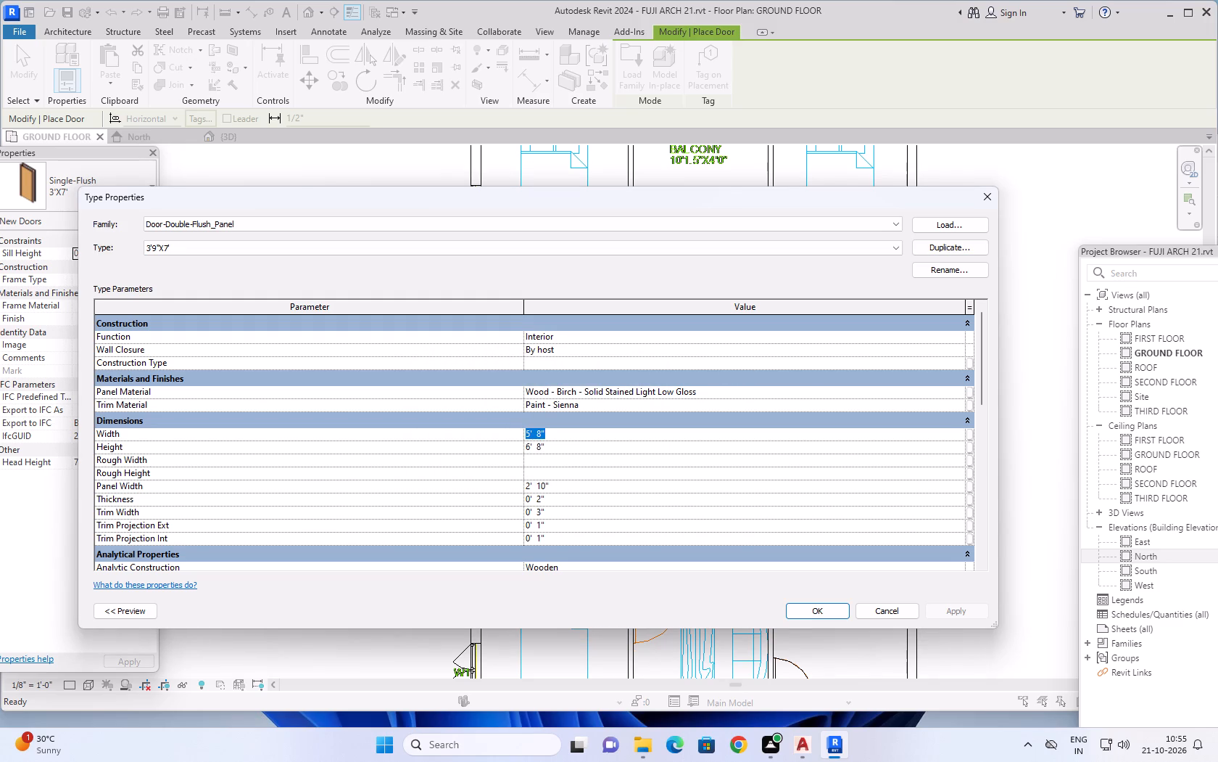
type("3'9")
key("shift+quotedbl")
left_click(608, 446)
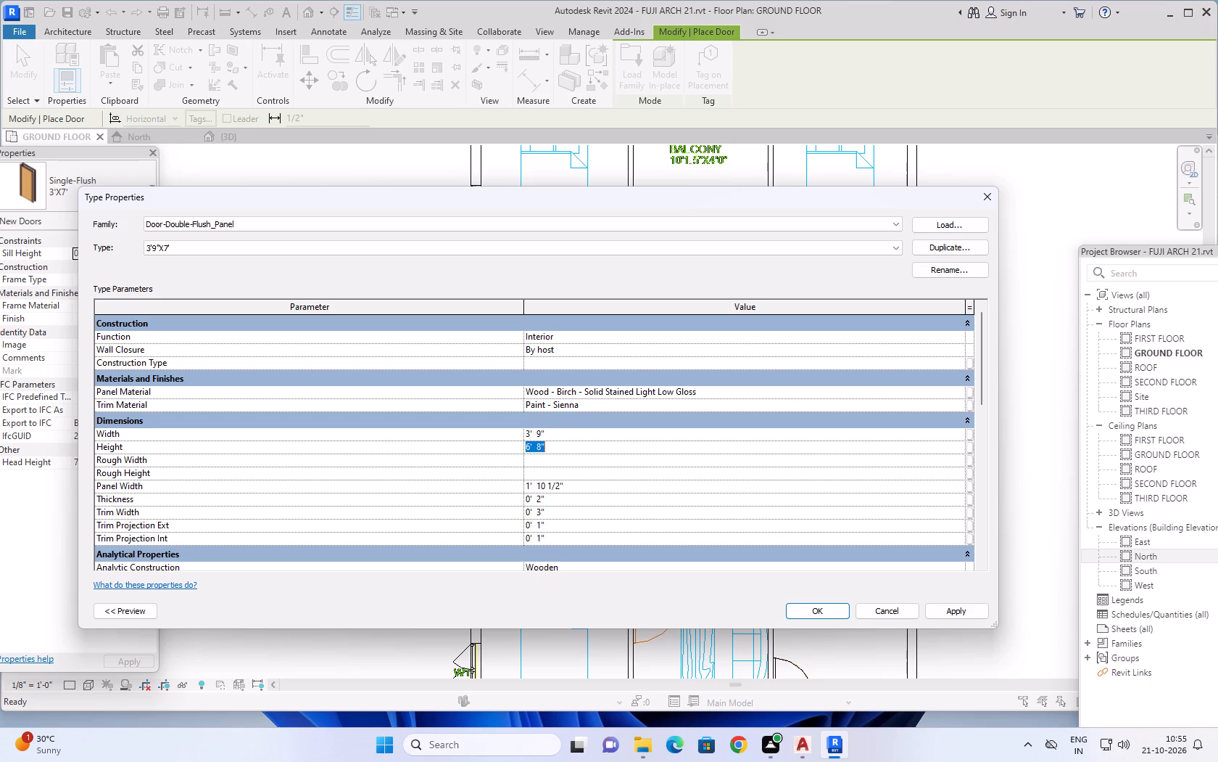
type("7'")
key("Return")
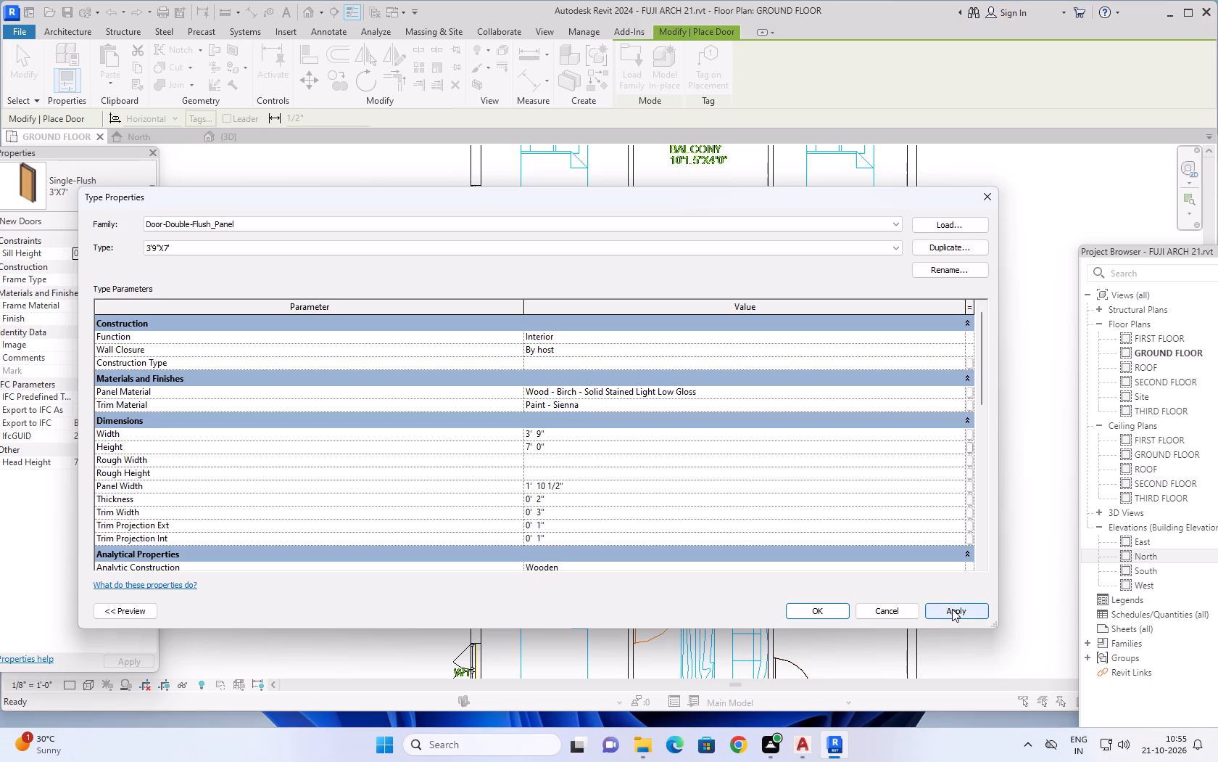
left_click(953, 609)
left_click(835, 607)
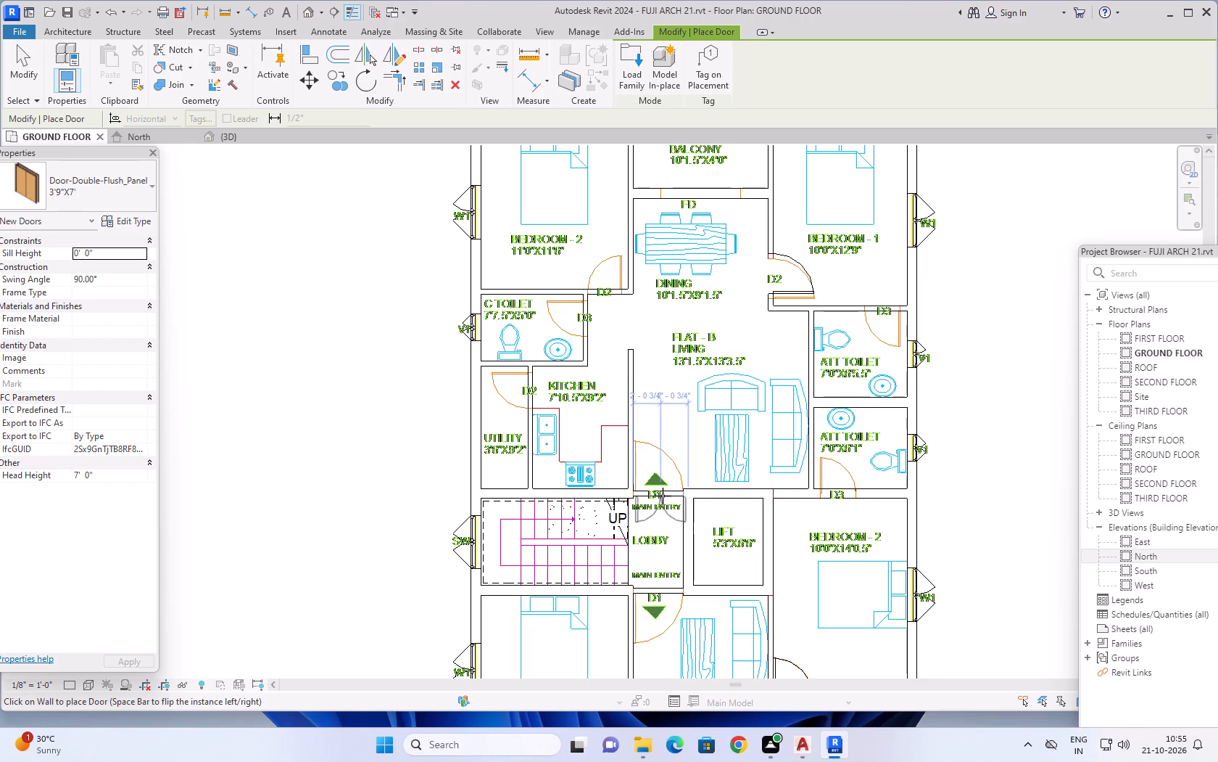
Place a Door-Double-Flush_Panel 3'9"X7' door in Flat-B's D1 main entry opening, swinging into the living room.
scroll(663, 494, "up", 10)
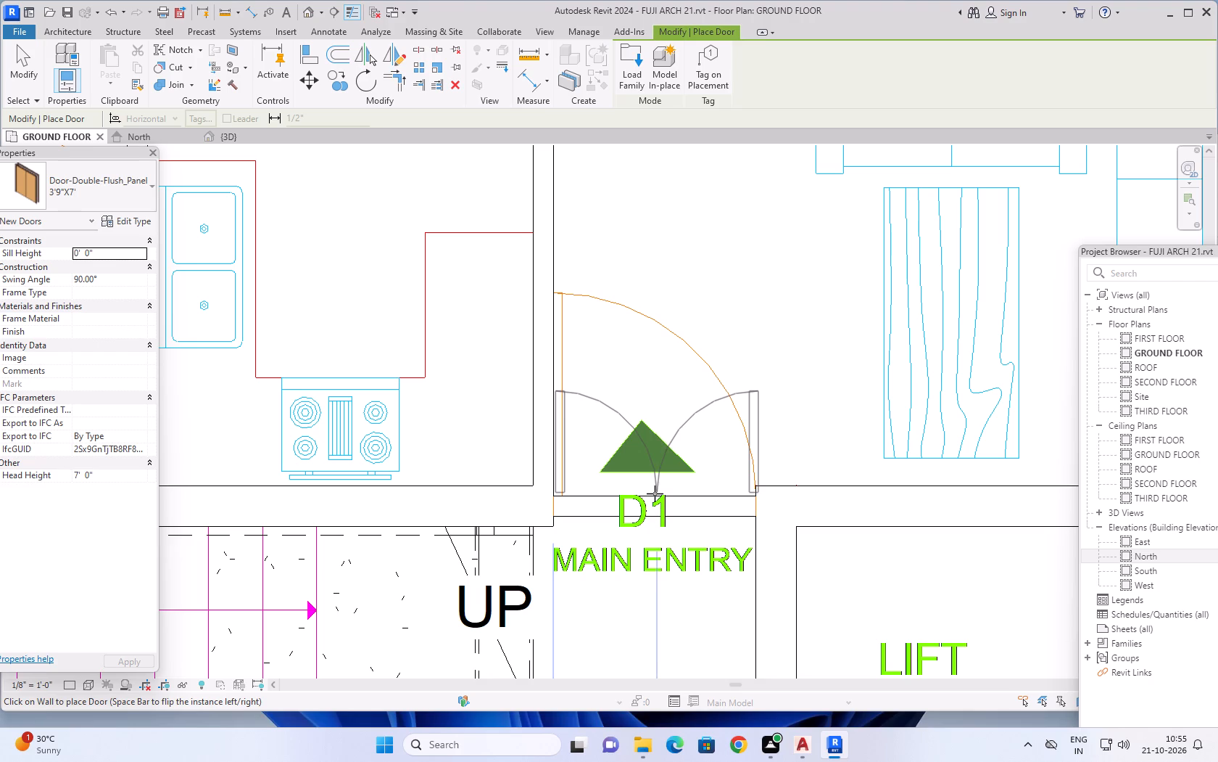
left_click(654, 492)
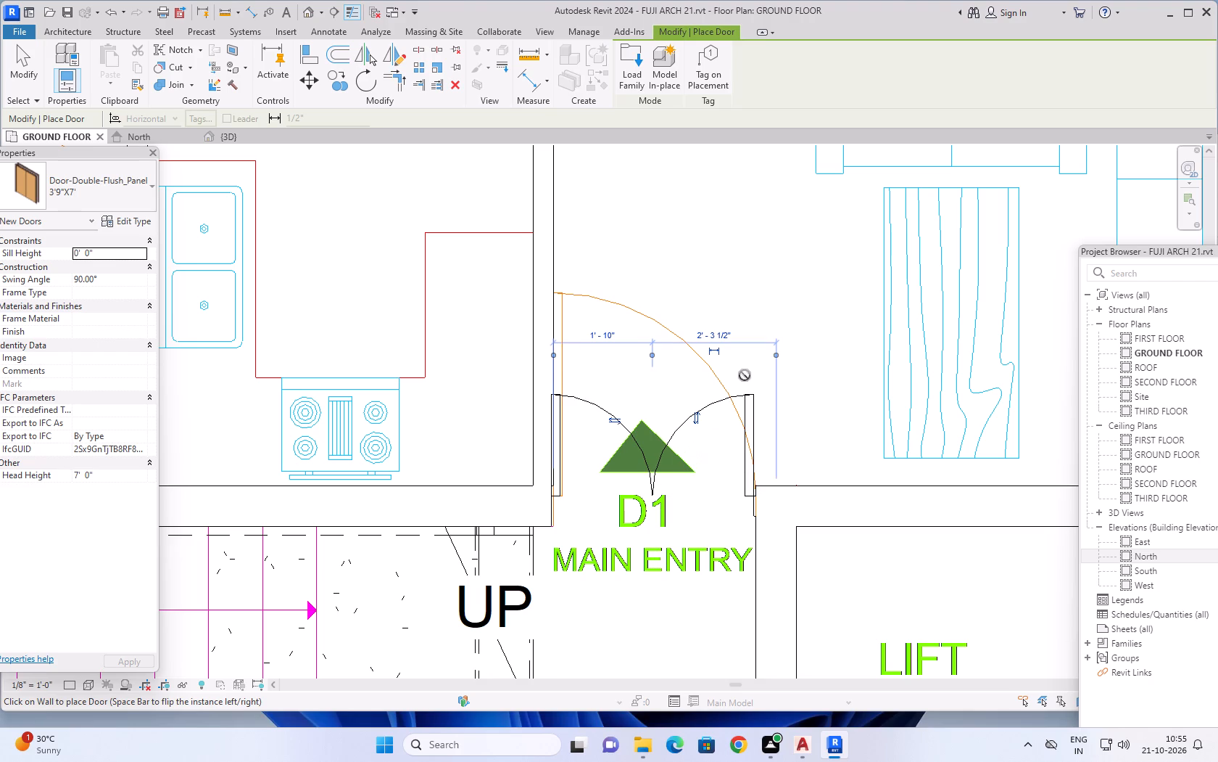
Place a Door-Double-Flush_Panel 3'9"X7' door in Flat-A's D1 main entry opening, swinging into the flat.
scroll(740, 356, "up", 2)
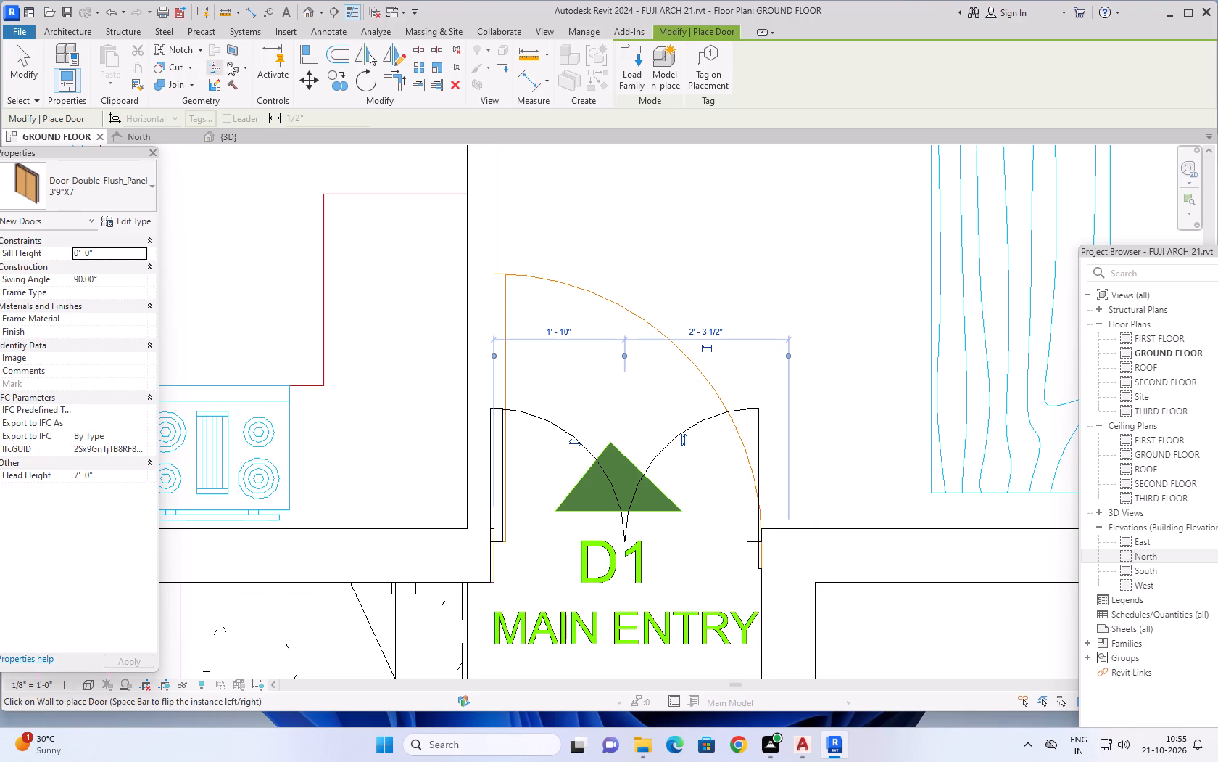
scroll(631, 474, "down", 8)
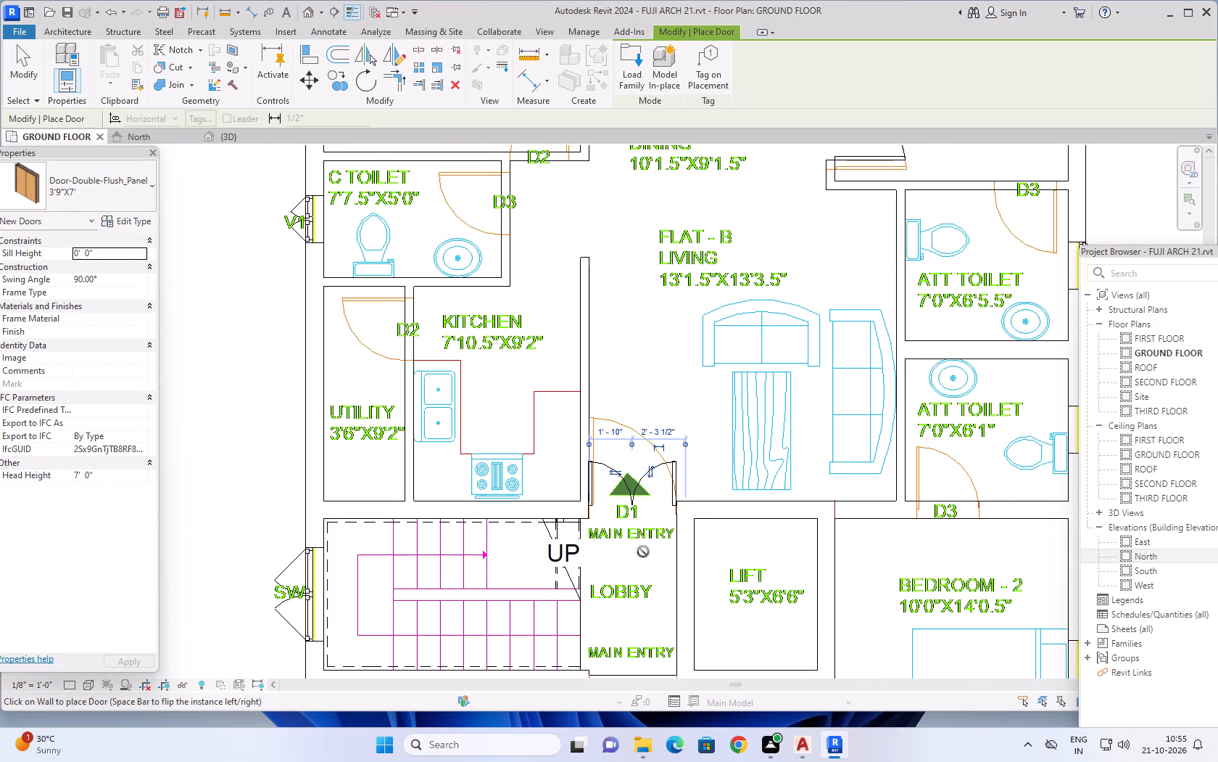
middle_click_drag(636, 550, 629, 324)
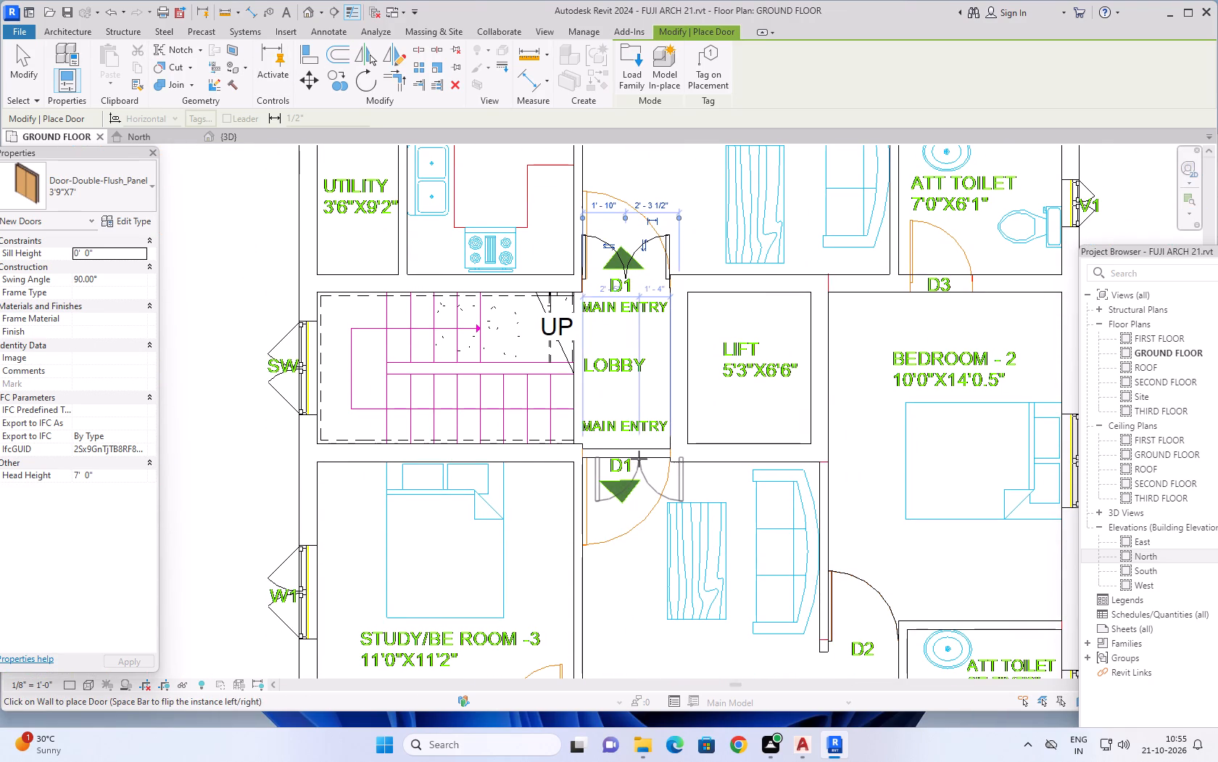
scroll(639, 459, "up", 8)
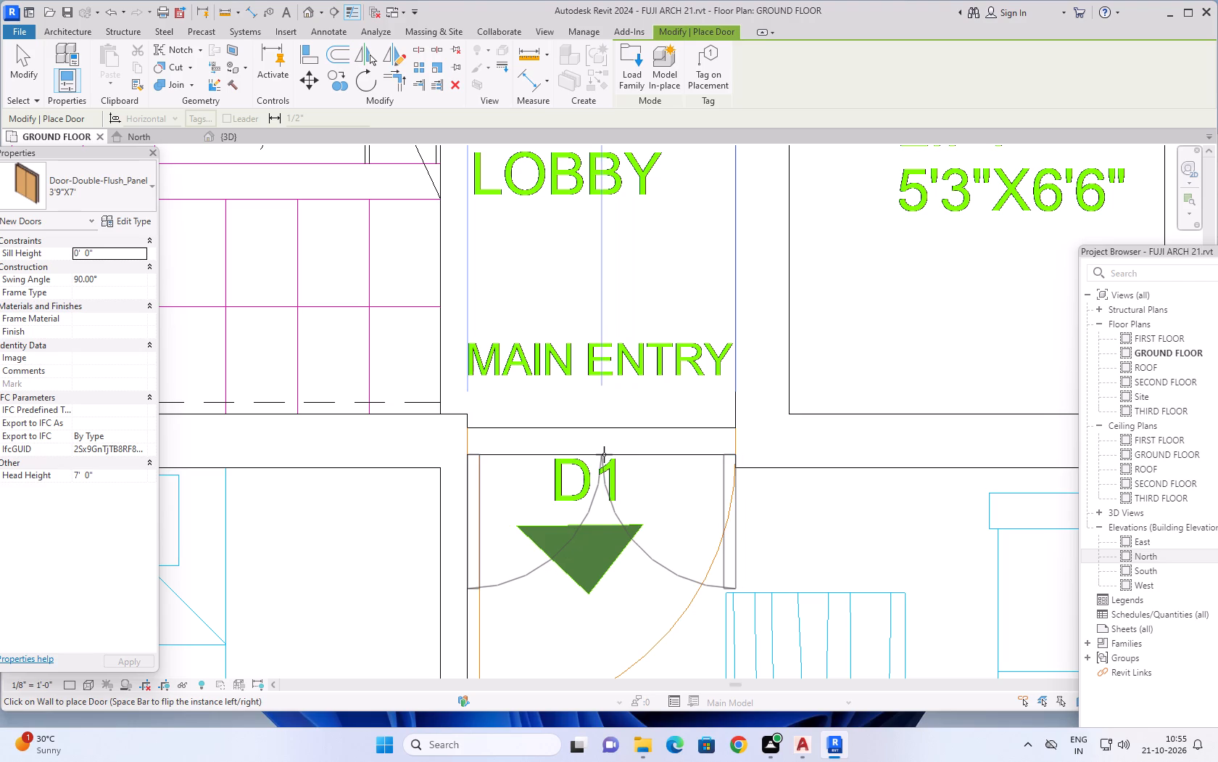
left_click(610, 454)
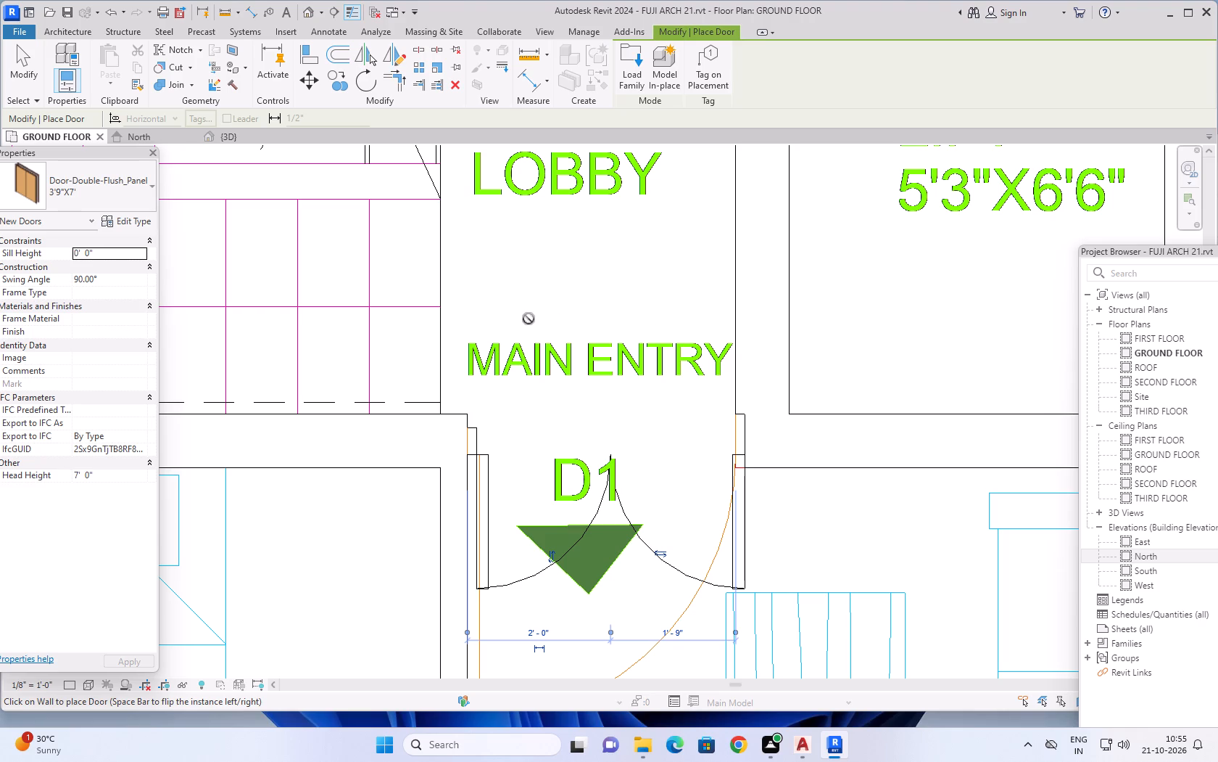
Align the stair-side edge of Flat-A's D1 main entry double door with the adjoining wall face at the opening.
left_click(302, 58)
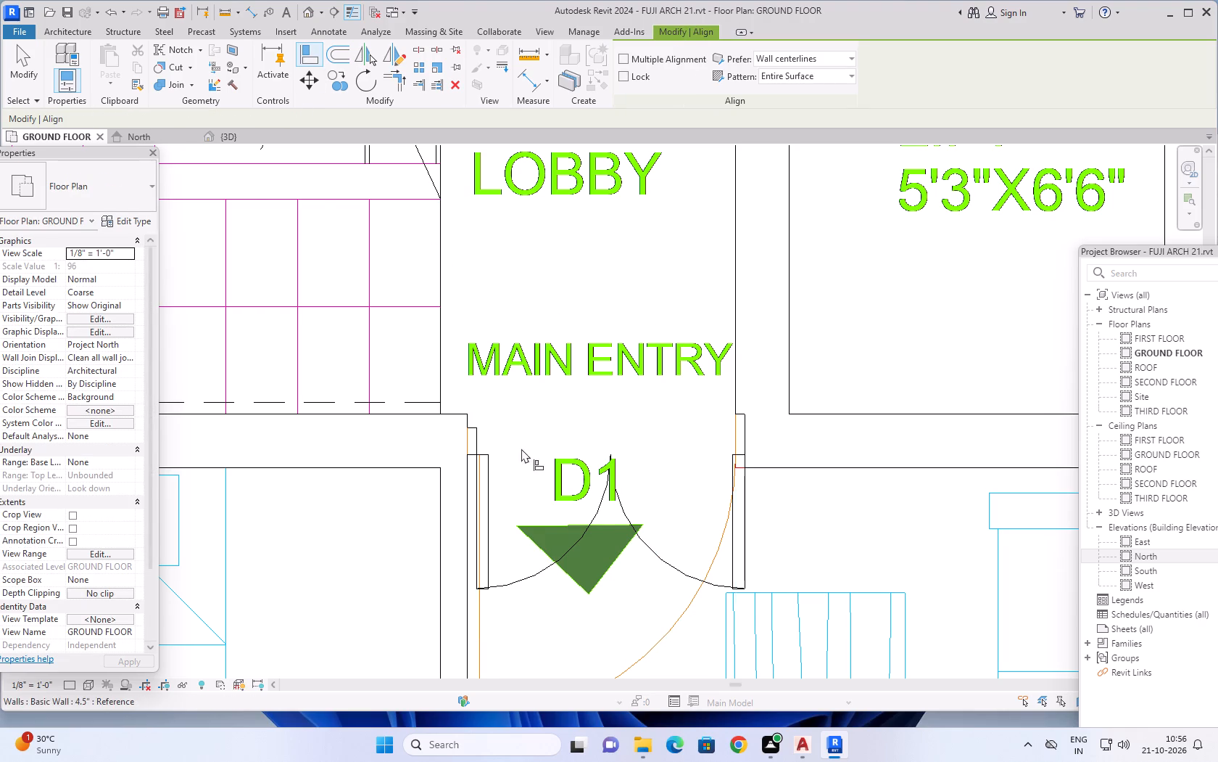
scroll(521, 450, "up", 5)
scroll(386, 466, "up", 3)
scroll(503, 462, "down", 3)
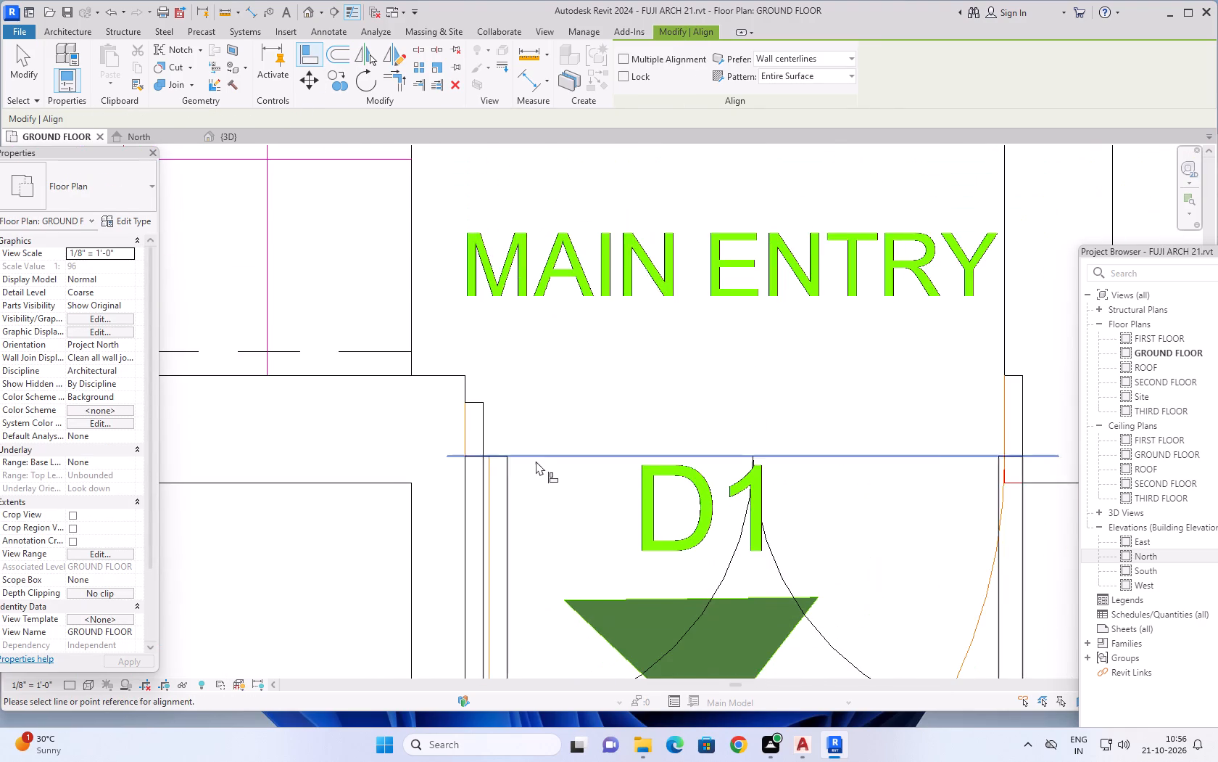
scroll(536, 461, "down", 3)
middle_click_drag(536, 456, 535, 340)
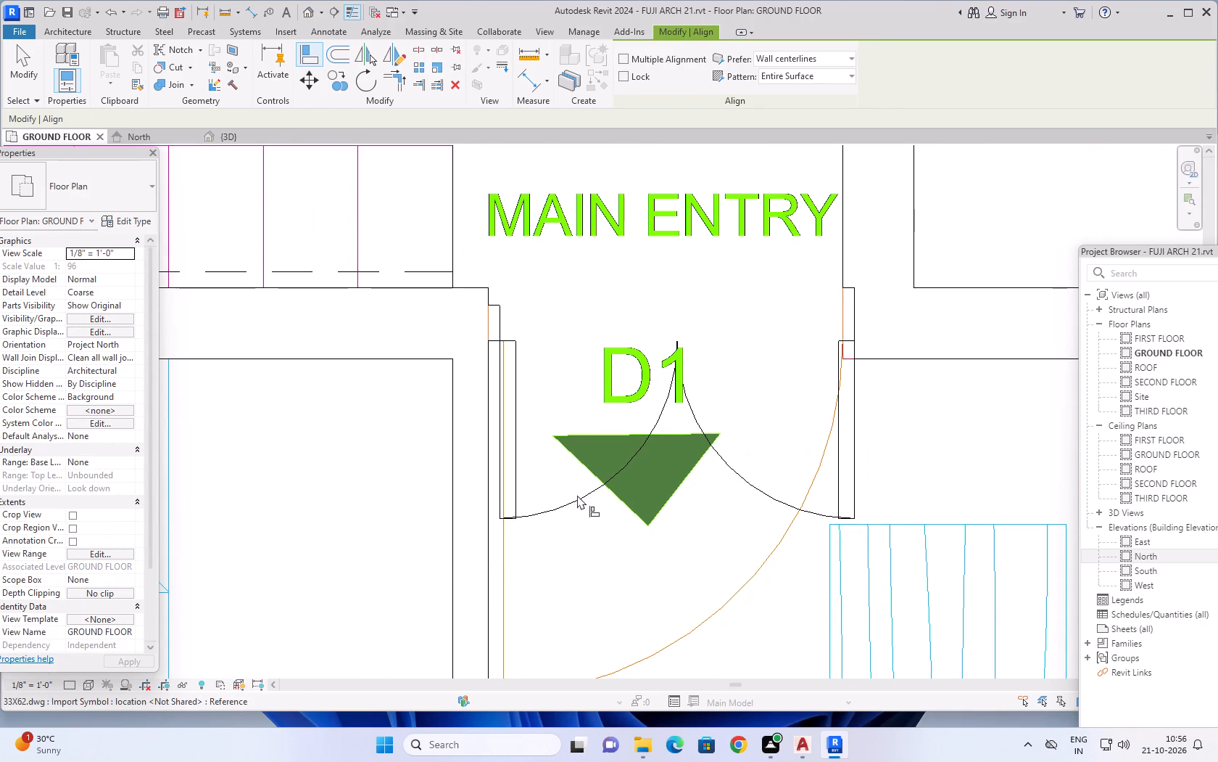
scroll(505, 517, "up", 2)
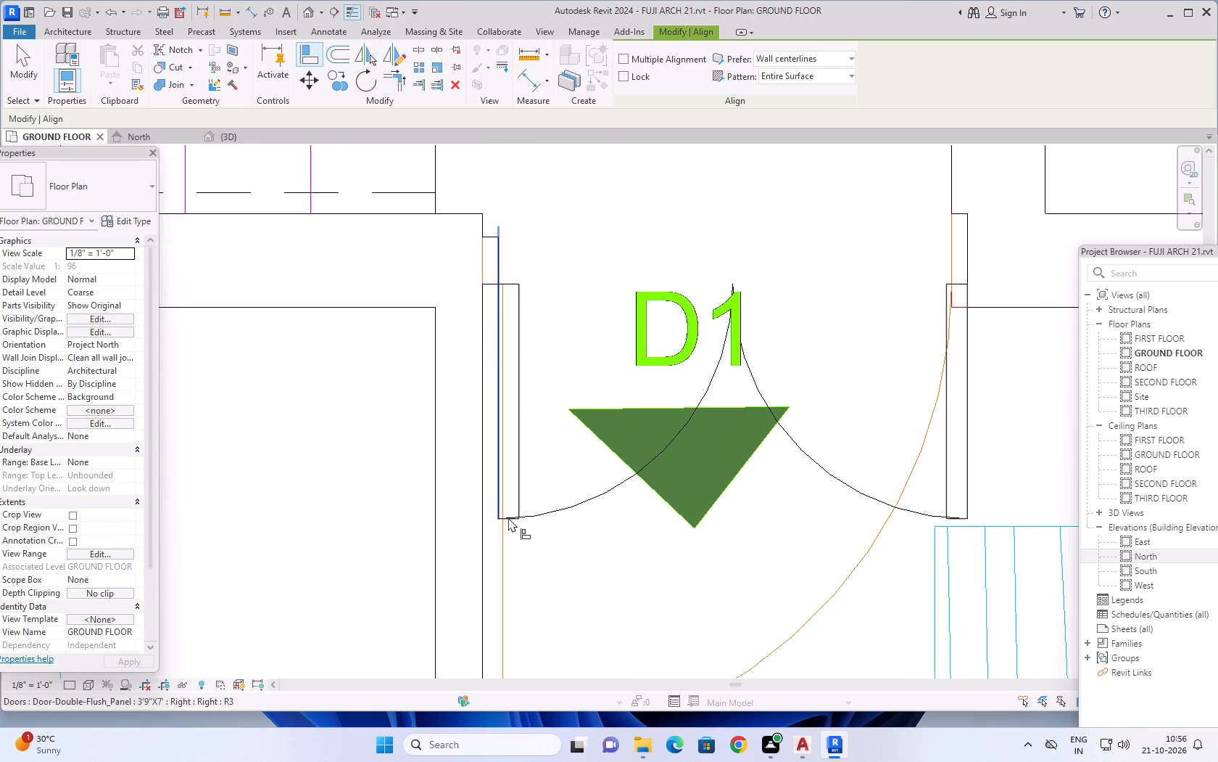
left_click(499, 261)
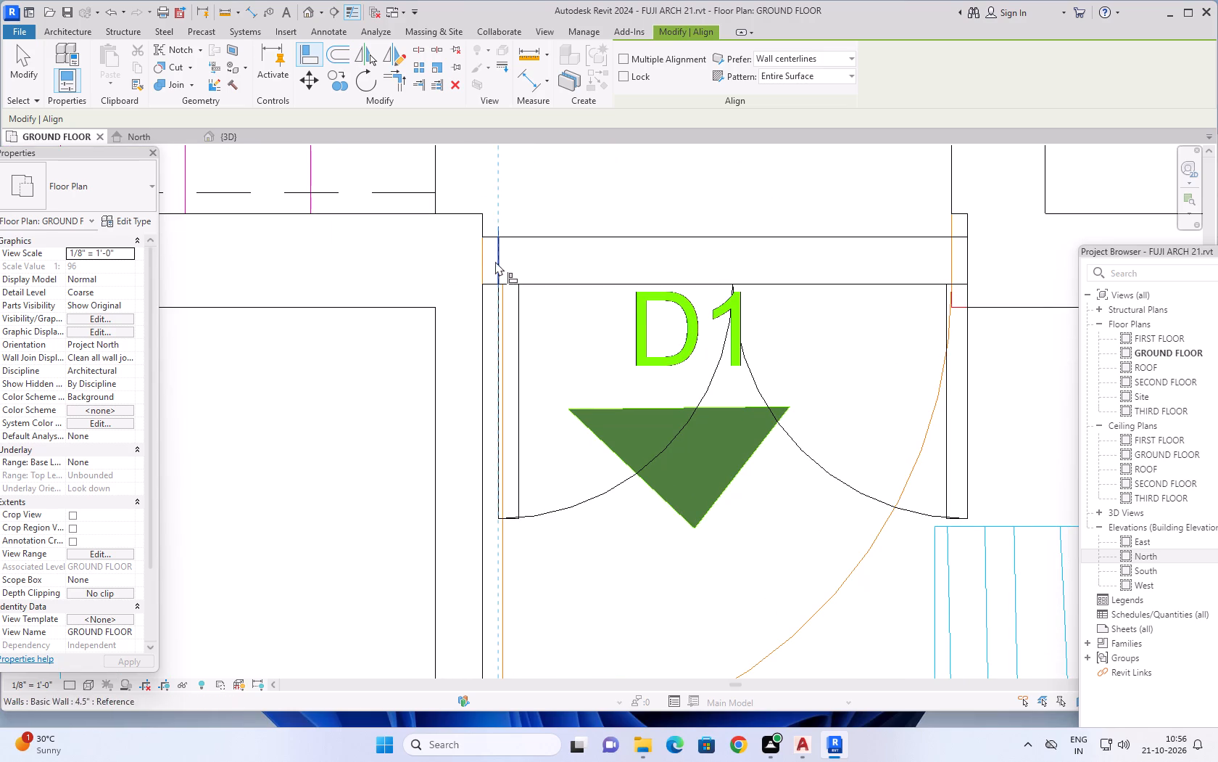
left_click(484, 226)
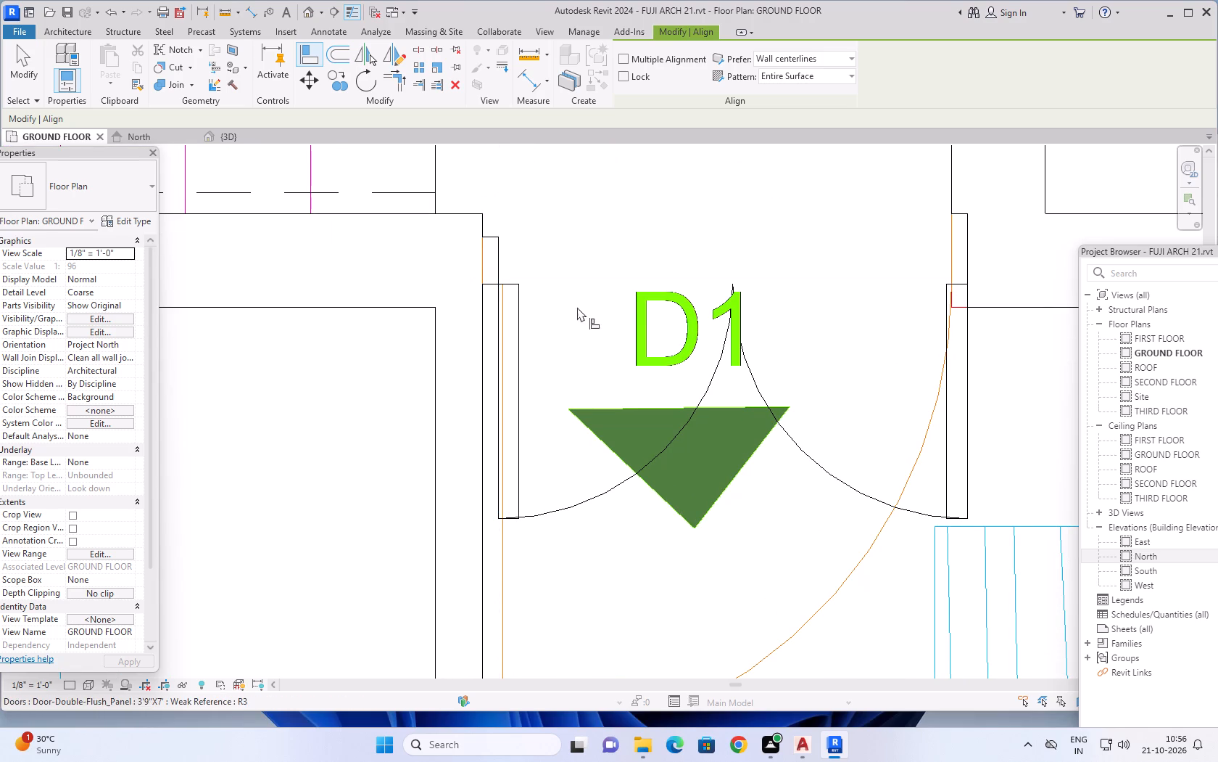
left_click(482, 222)
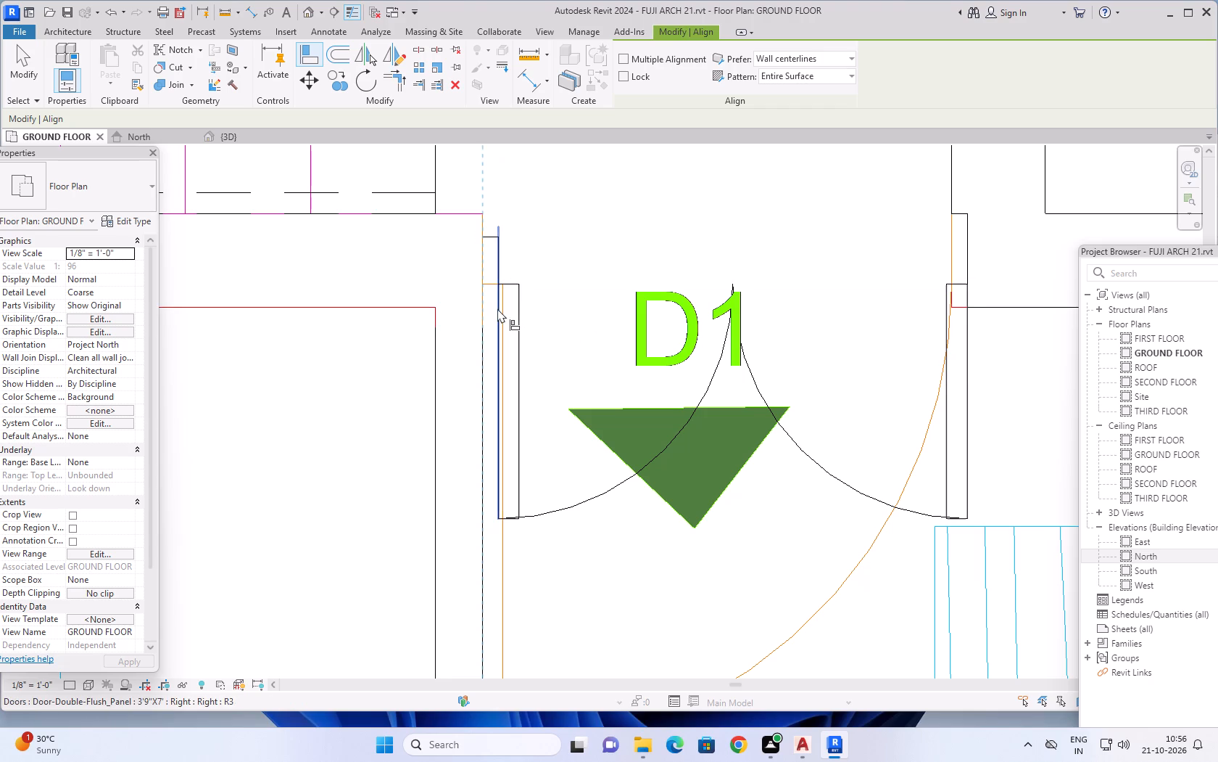
left_click(497, 308)
Align the kitchen-side edge of Flat-B's D1 main entry double door with the living-room face of the kitchen wall.
scroll(571, 323, "down", 3)
scroll(641, 356, "down", 1)
scroll(707, 411, "down", 1)
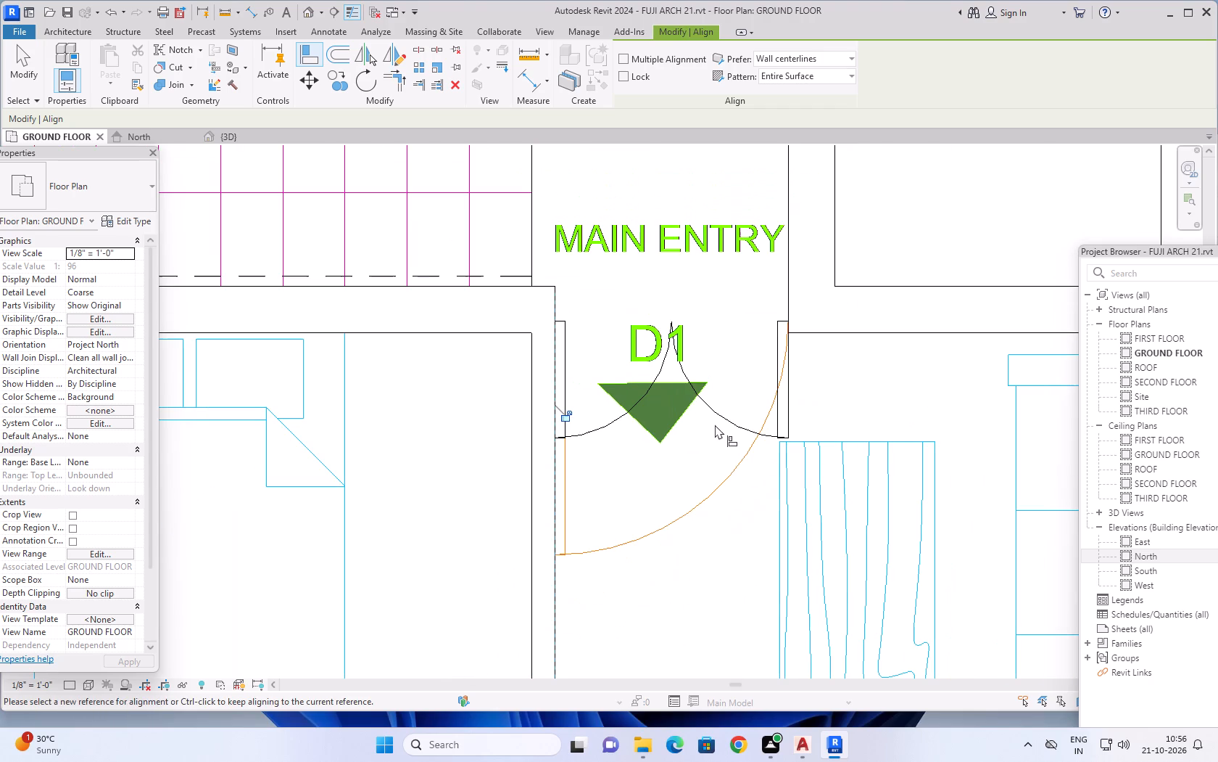
scroll(642, 269, "down", 3)
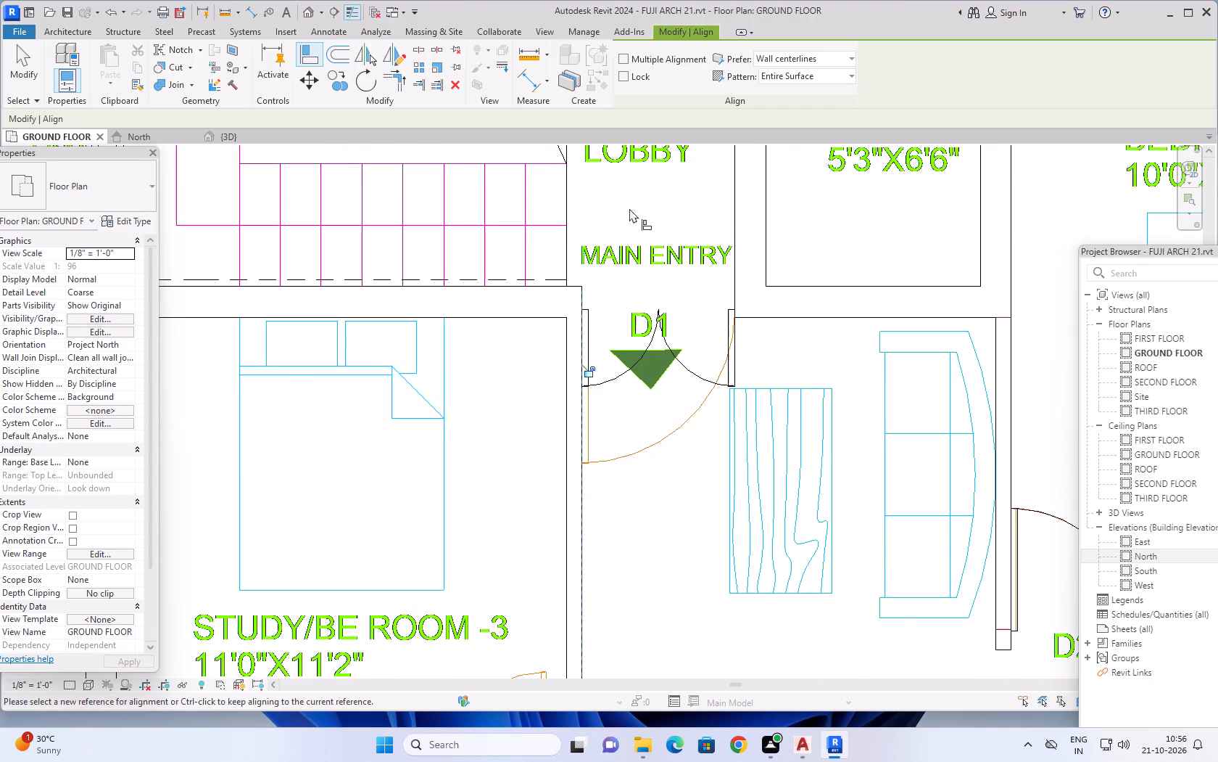
middle_click_drag(629, 208, 638, 523)
middle_click_drag(638, 390, 610, 593)
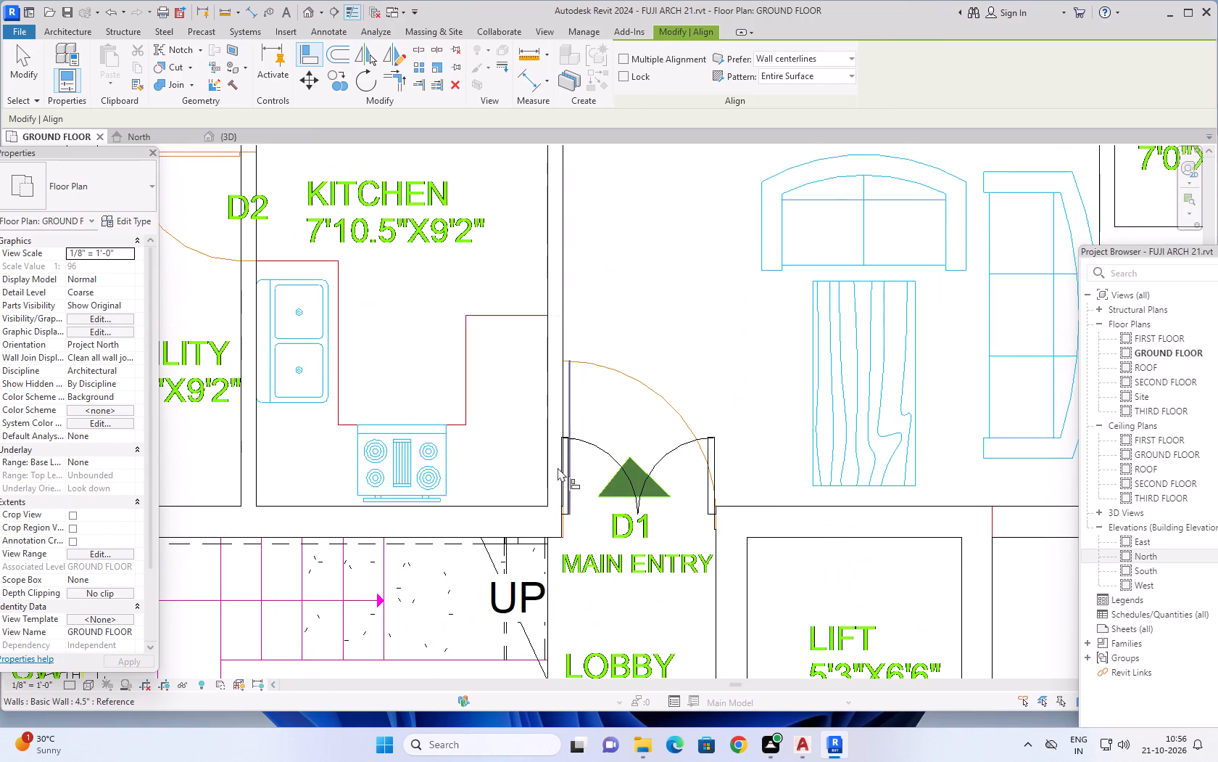
scroll(538, 426, "up", 6)
left_click(589, 405)
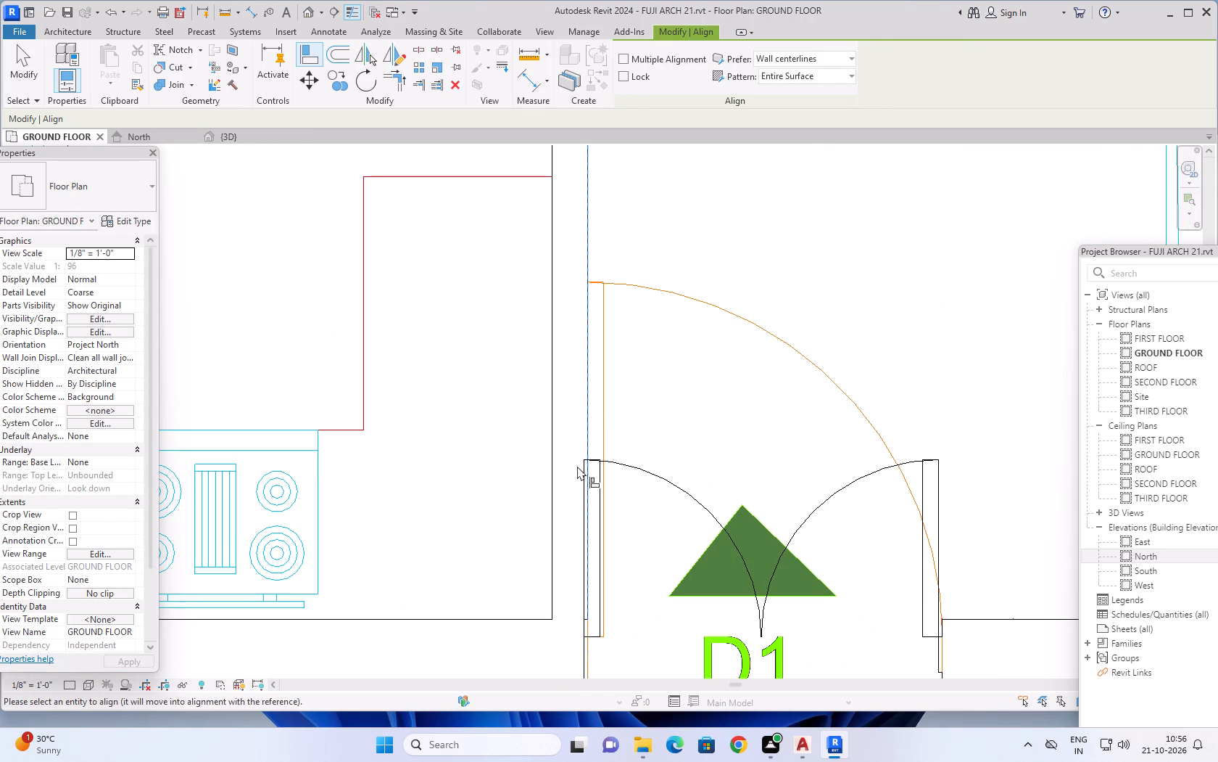
scroll(577, 515, "up", 6)
left_click(589, 504)
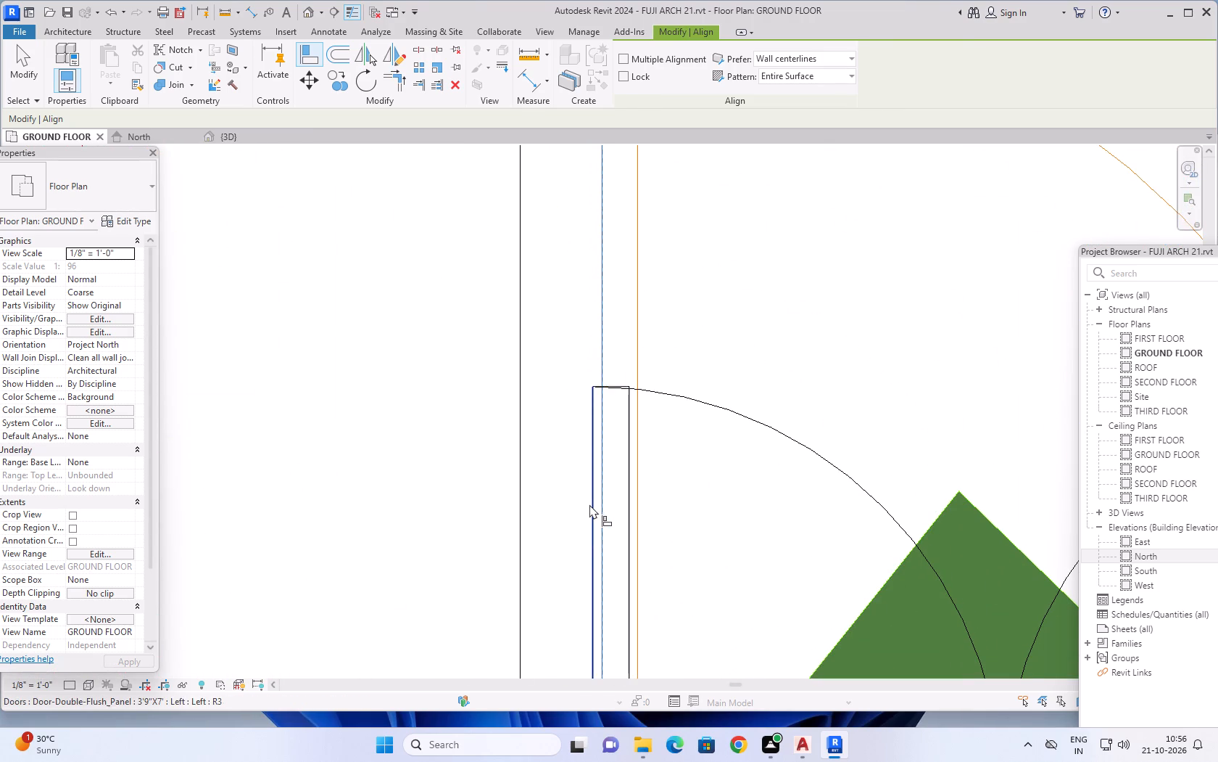
Align the hinge-side edge of Flat-B's Bedroom-1 D2 door with the opening line in the linked DWG.
scroll(713, 509, "down", 18)
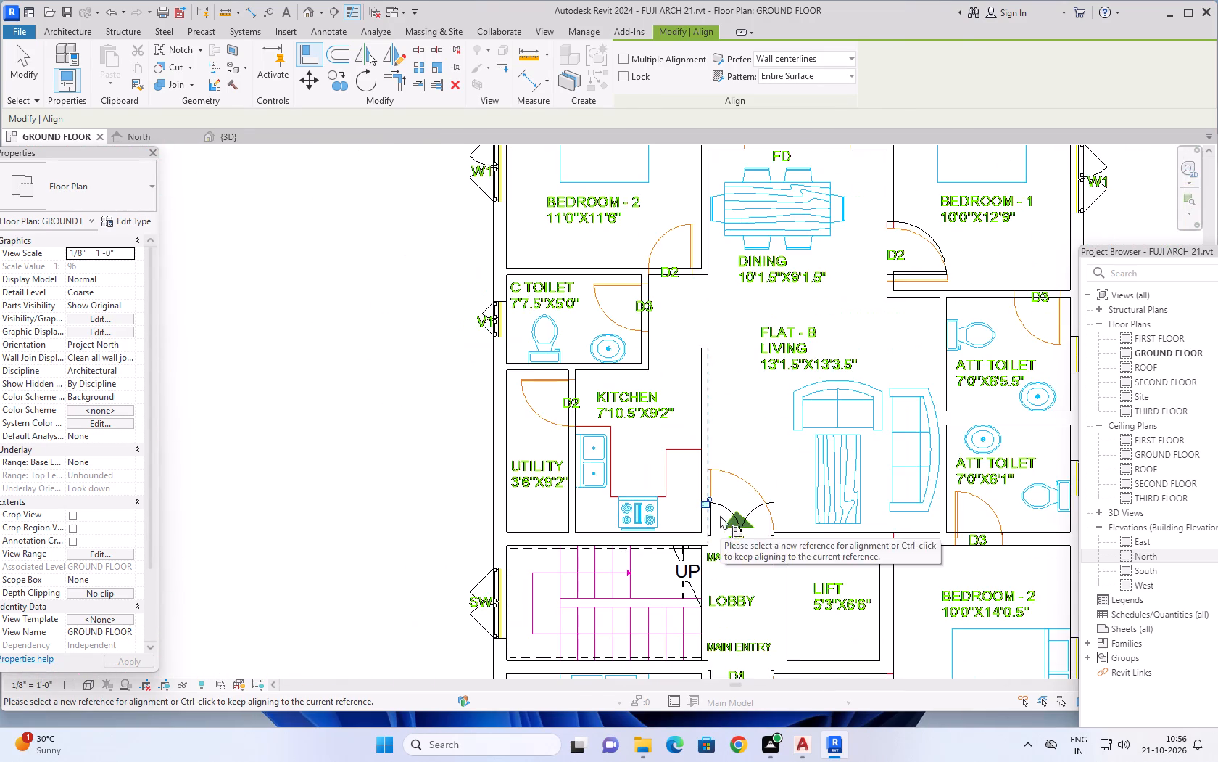
scroll(639, 249, "down", 2)
middle_click_drag(641, 221, 581, 272)
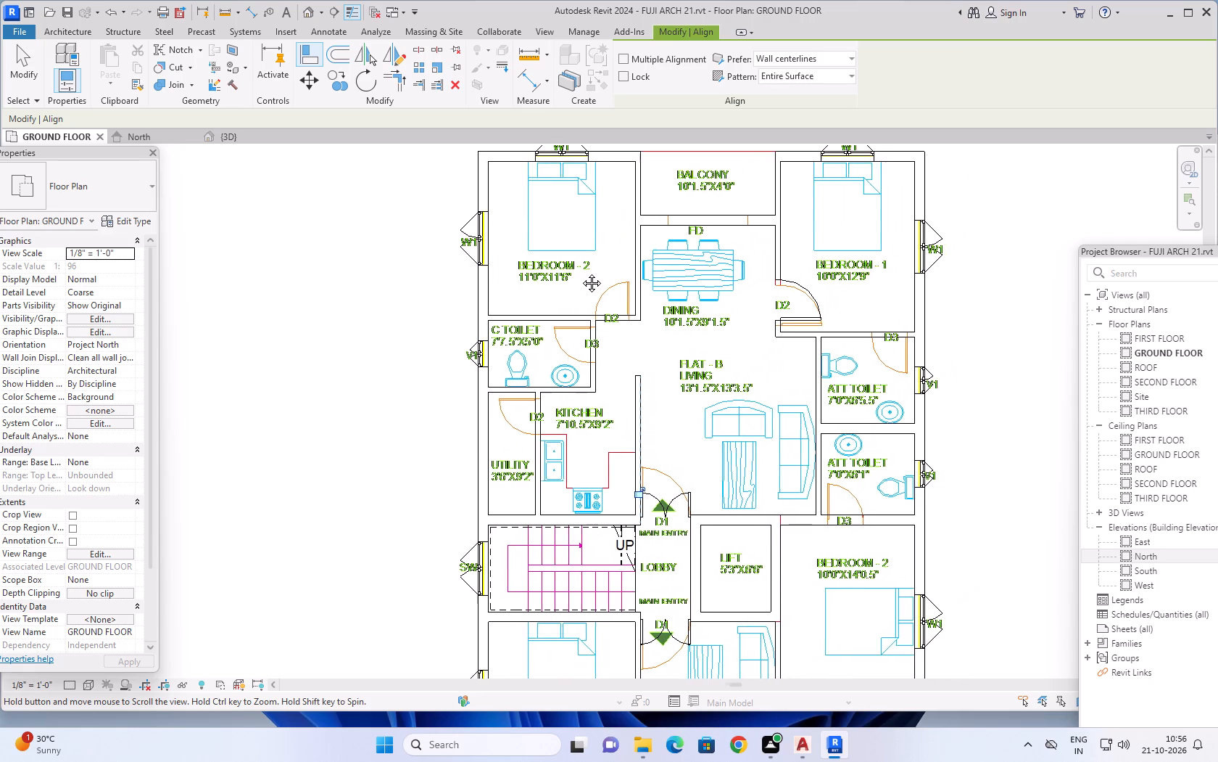
middle_click_drag(581, 272, 513, 153)
scroll(629, 391, "down", 2)
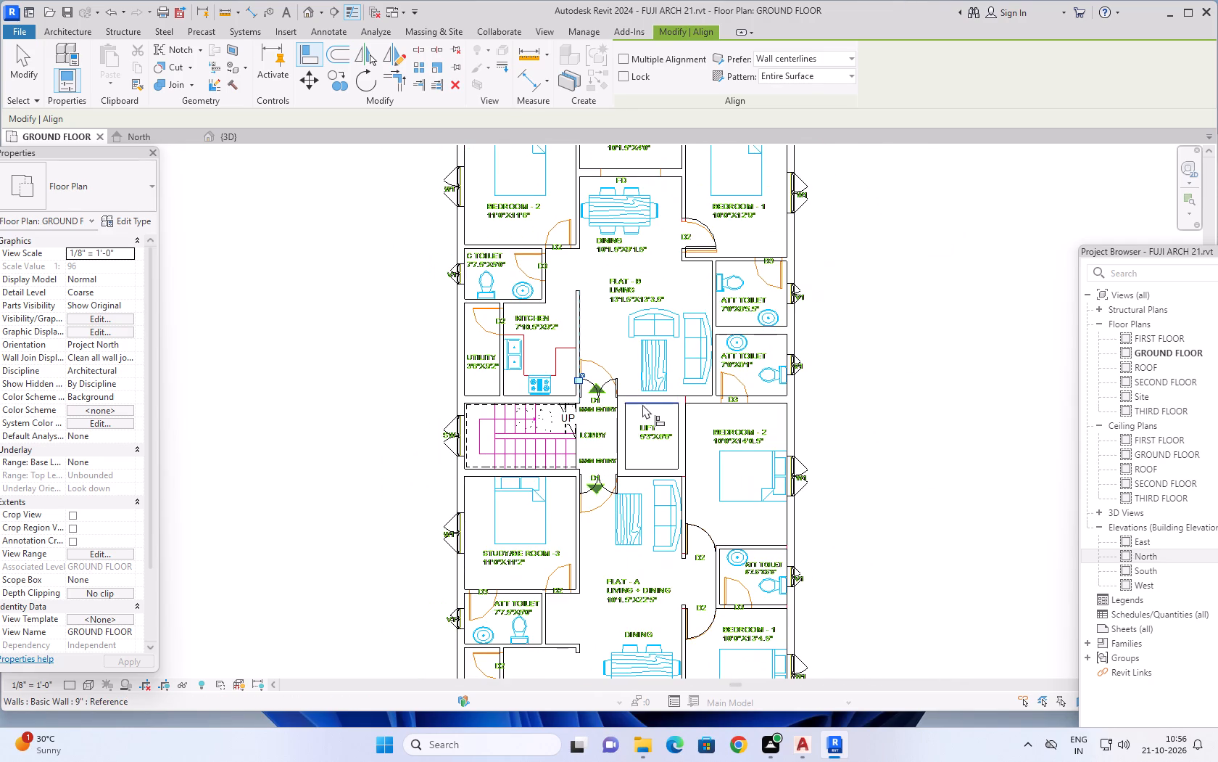
scroll(643, 413, "down", 1)
middle_click_drag(650, 266, 601, 397)
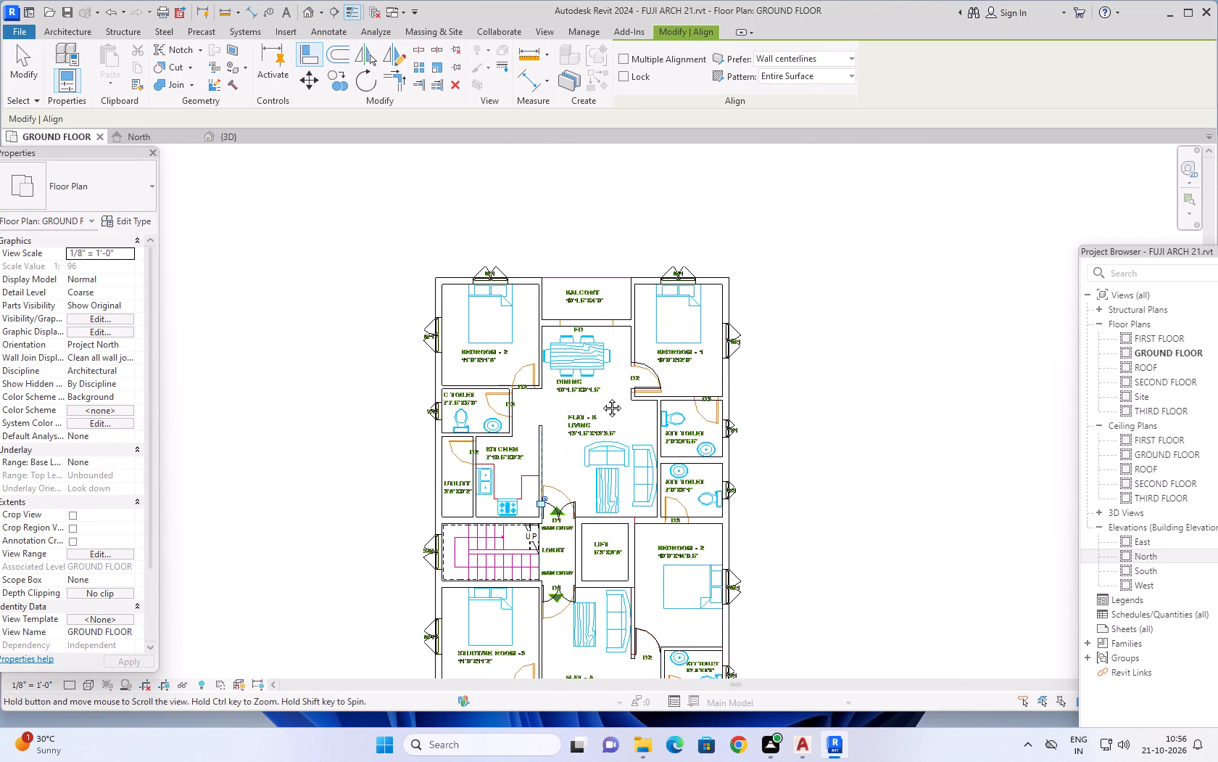
middle_click_drag(601, 397, 601, 398)
scroll(622, 374, "up", 9)
scroll(666, 428, "up", 10)
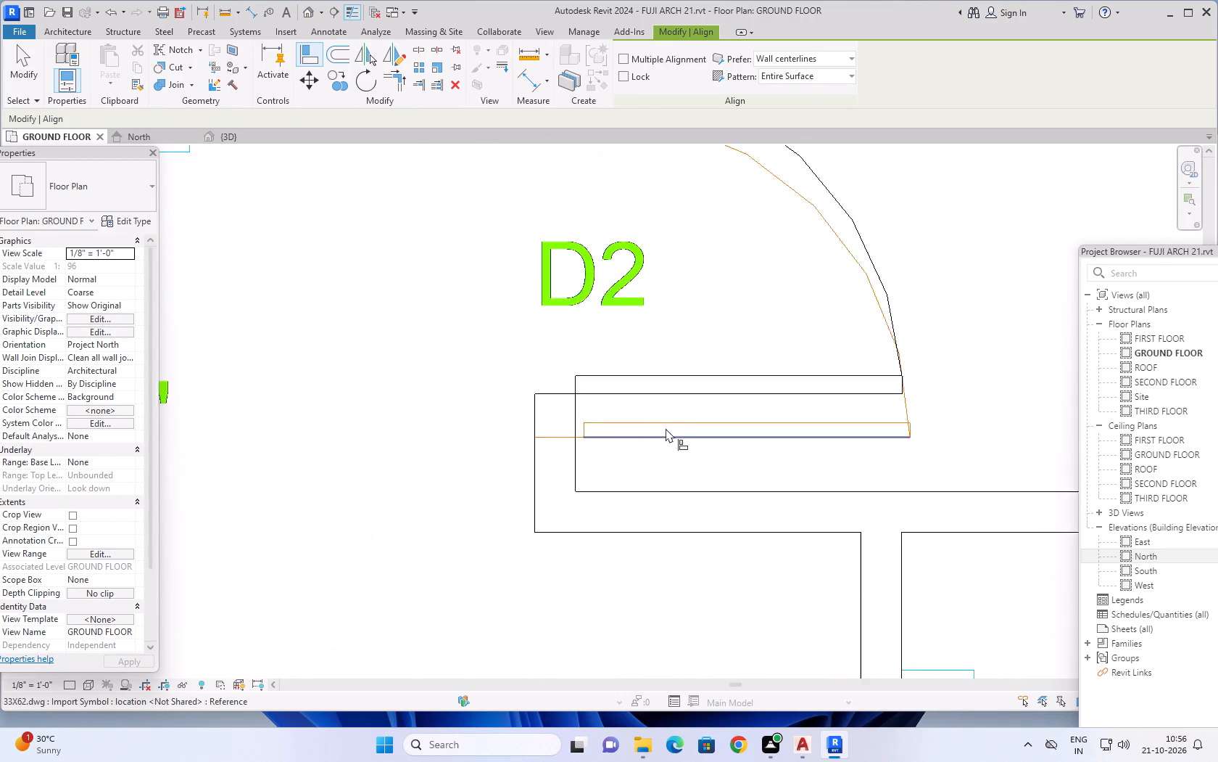
left_click(526, 438)
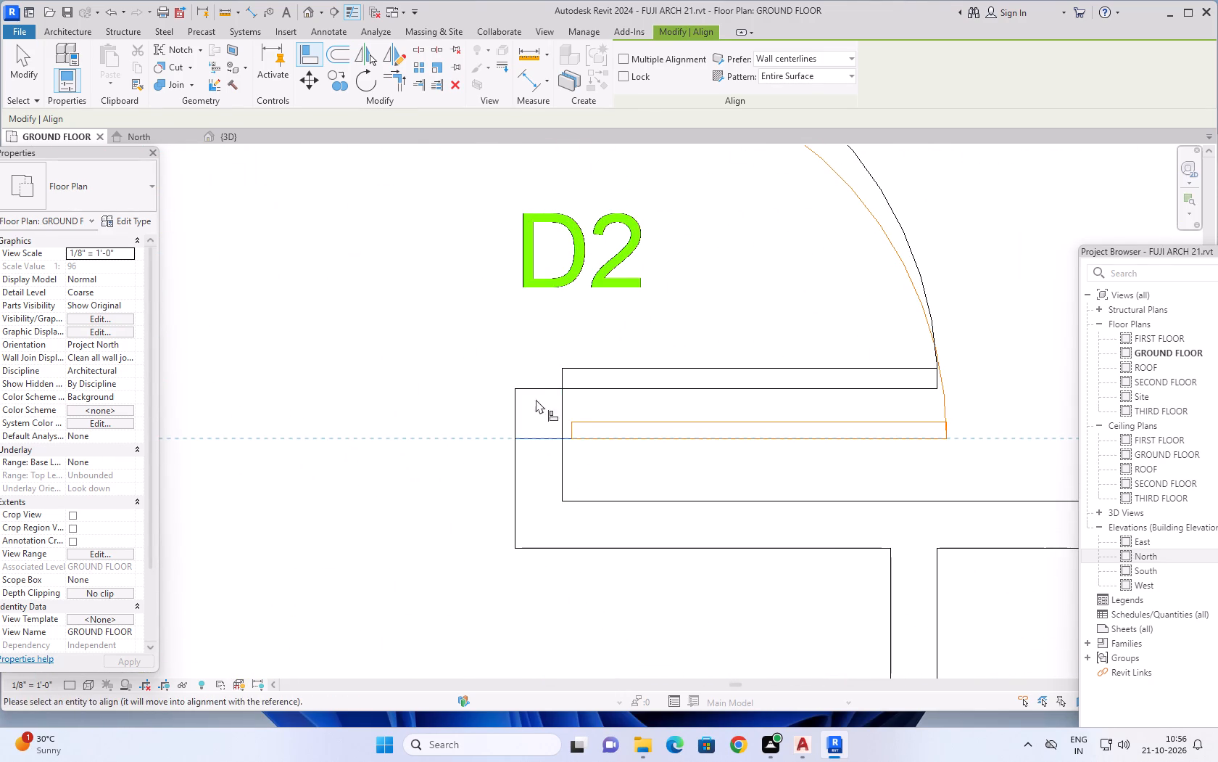
left_click(538, 384)
Examine how Flat-A's Bedroom-2 D2 door matches the DWG door outline at its jambs and wall end.
scroll(490, 382, "down", 6)
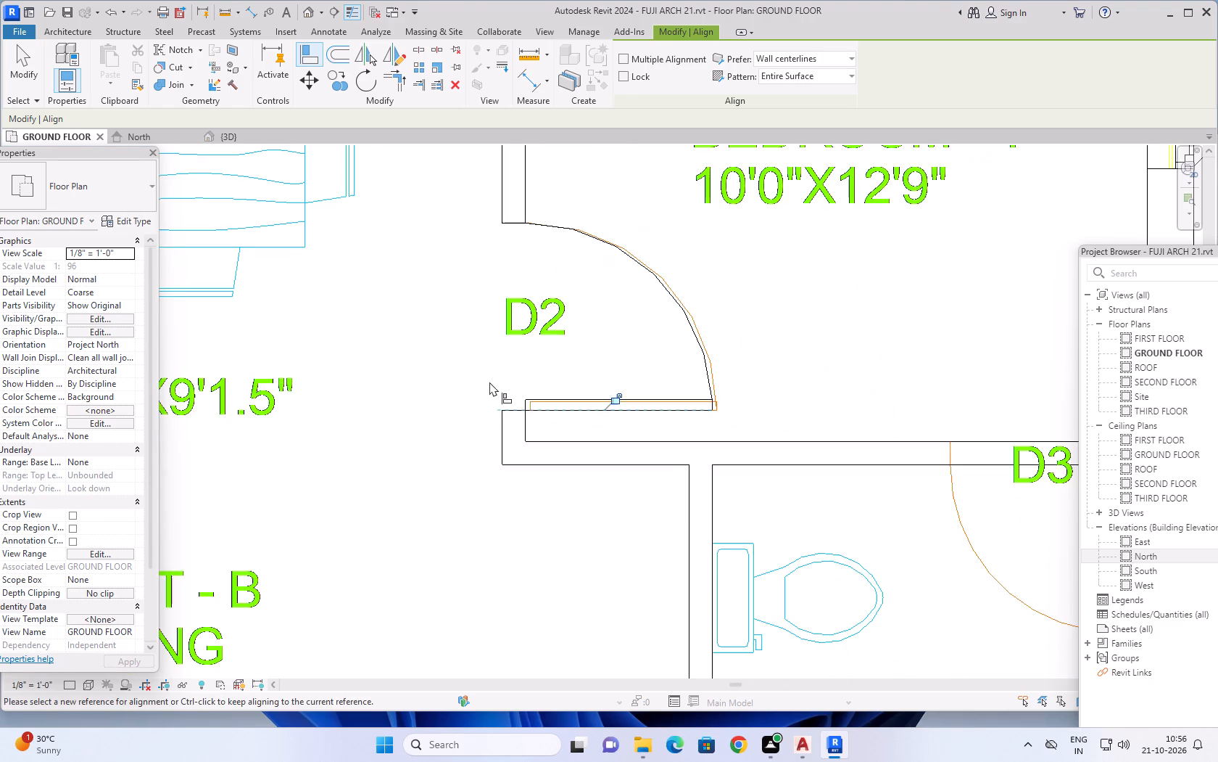
scroll(489, 382, "down", 9)
scroll(530, 439, "down", 2)
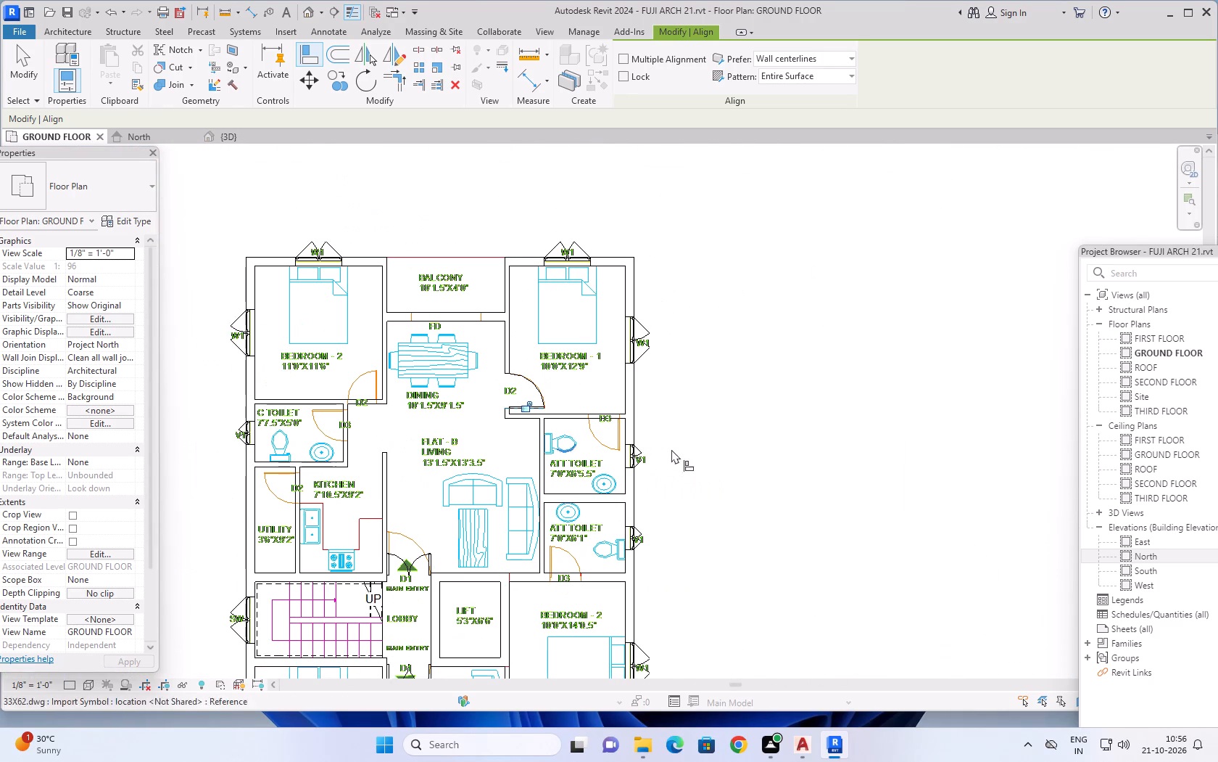
middle_click_drag(740, 449, 929, 380)
middle_click_drag(938, 451, 806, 239)
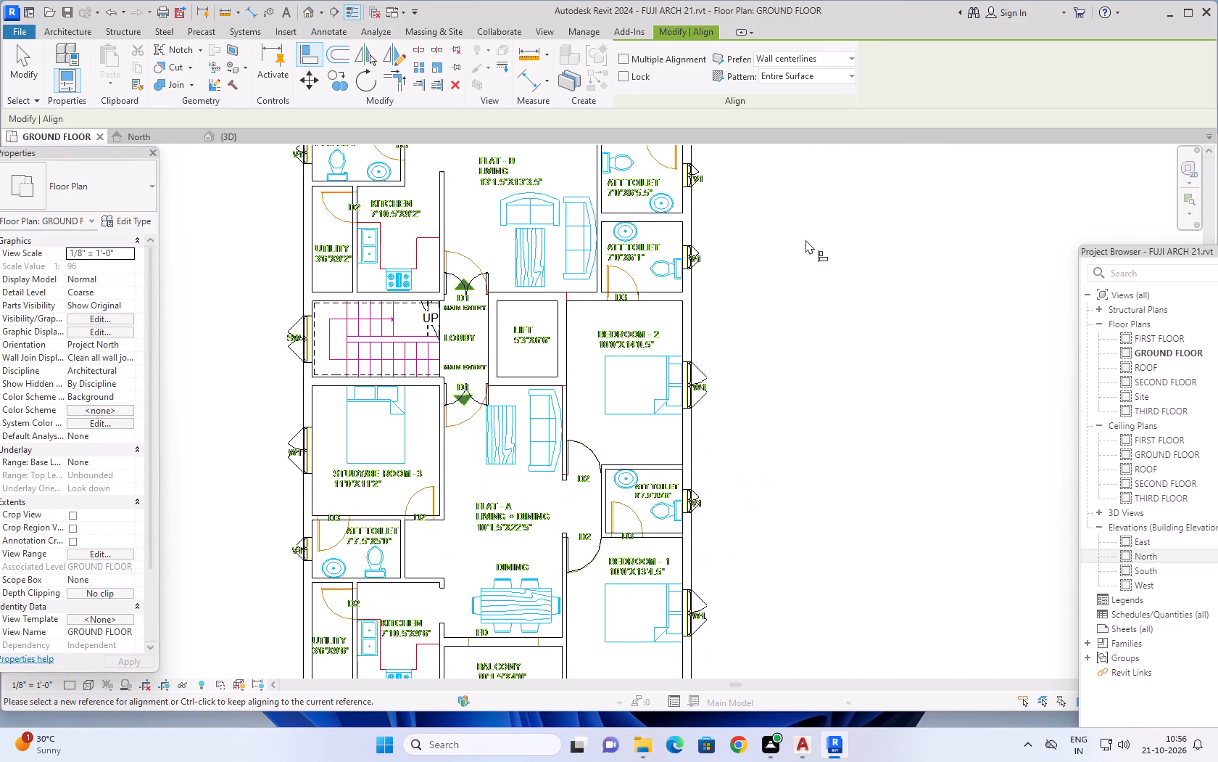
scroll(512, 499, "up", 4)
scroll(631, 437, "up", 10)
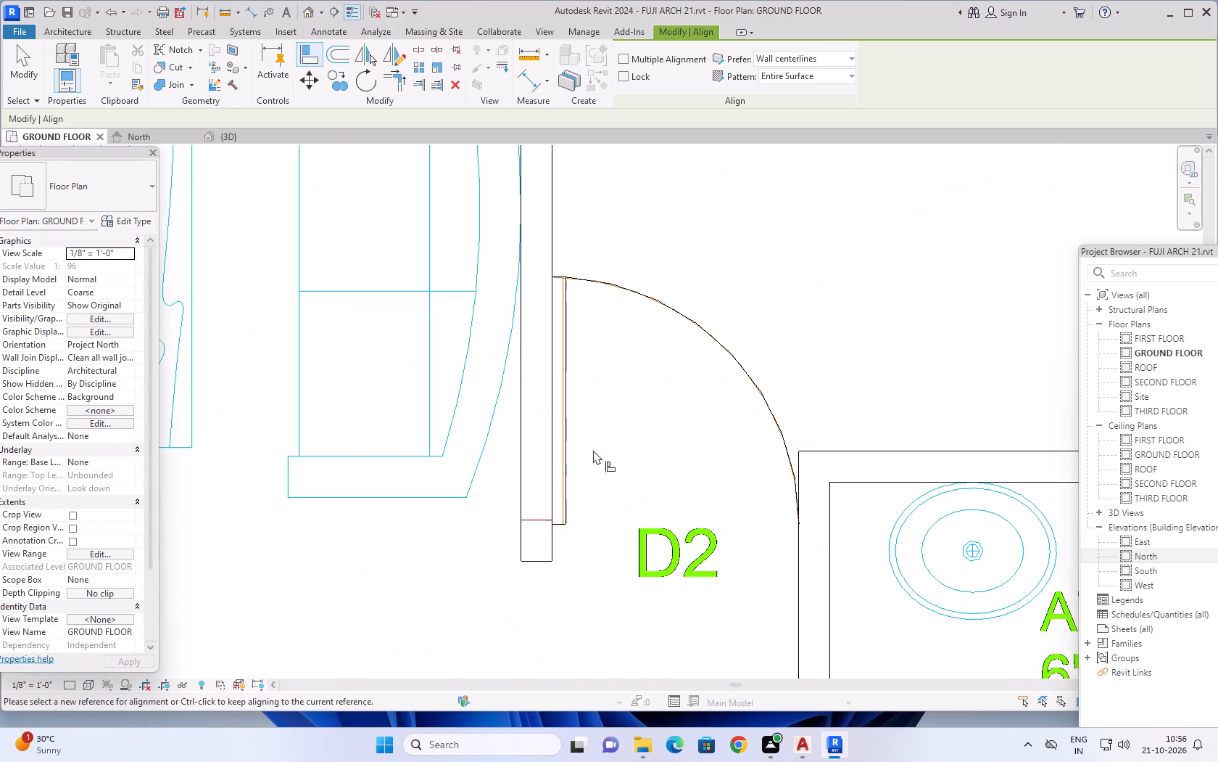
scroll(570, 460, "up", 8)
scroll(583, 481, "down", 1)
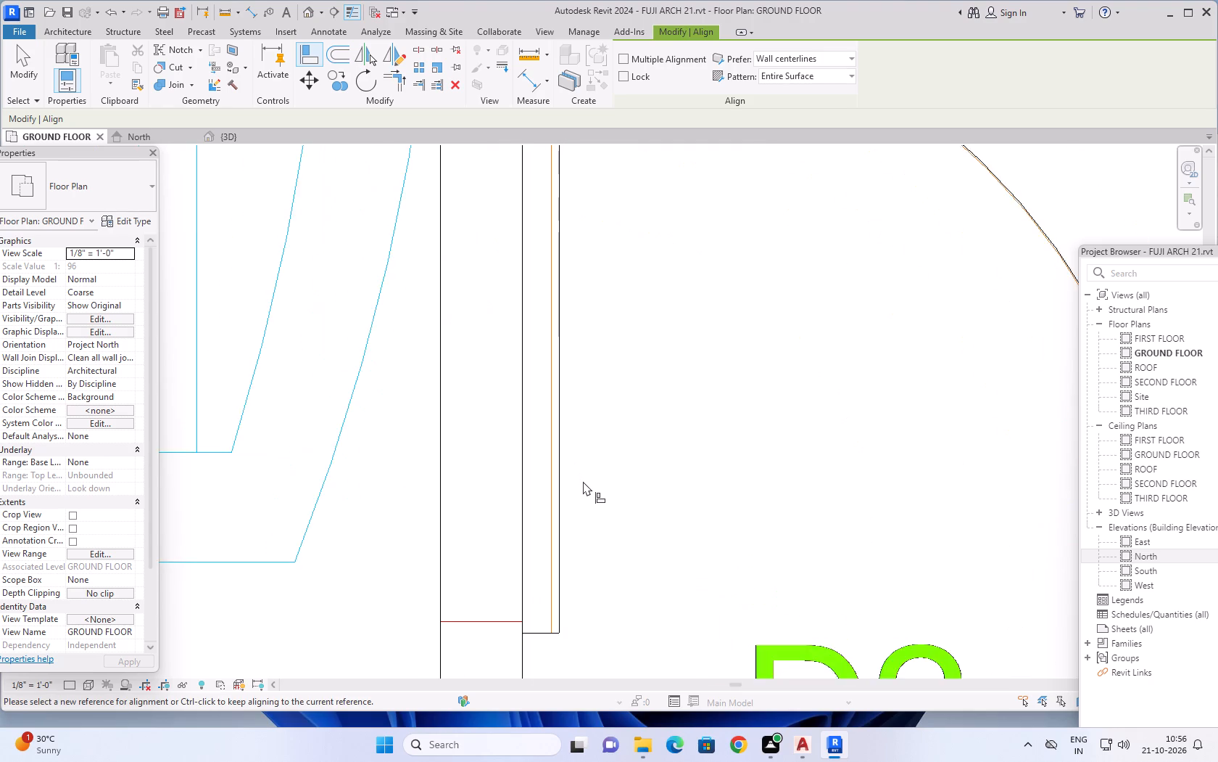
scroll(583, 481, "down", 4)
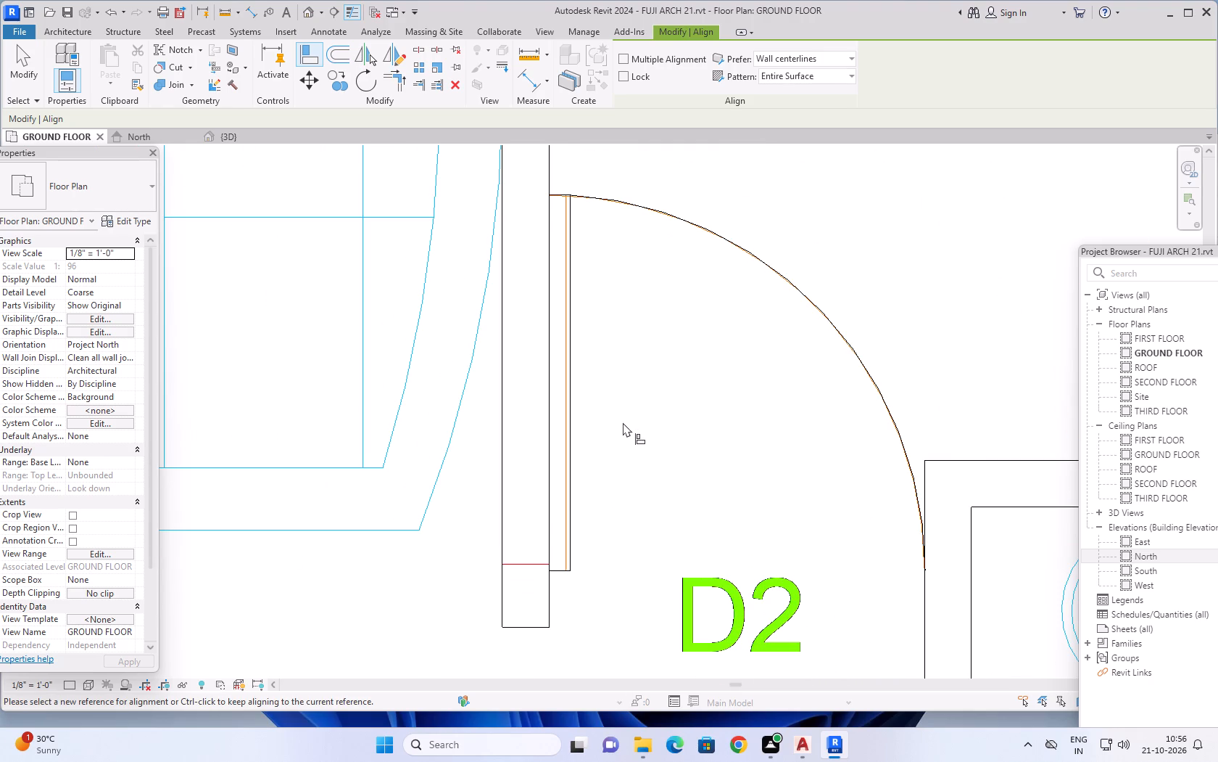
middle_click_drag(623, 393, 626, 597)
scroll(537, 366, "up", 5)
scroll(560, 446, "up", 6)
scroll(592, 385, "up", 5)
scroll(540, 461, "up", 6)
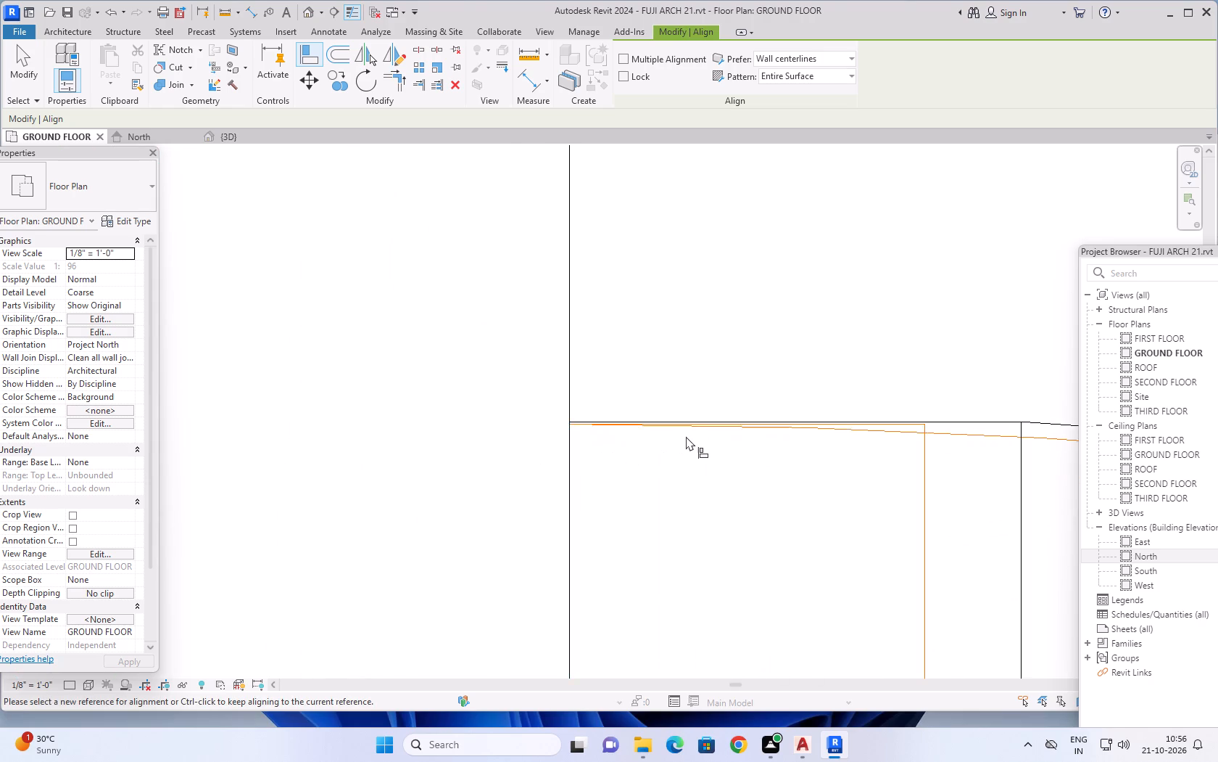
scroll(686, 436, "up", 7)
scroll(687, 435, "down", 16)
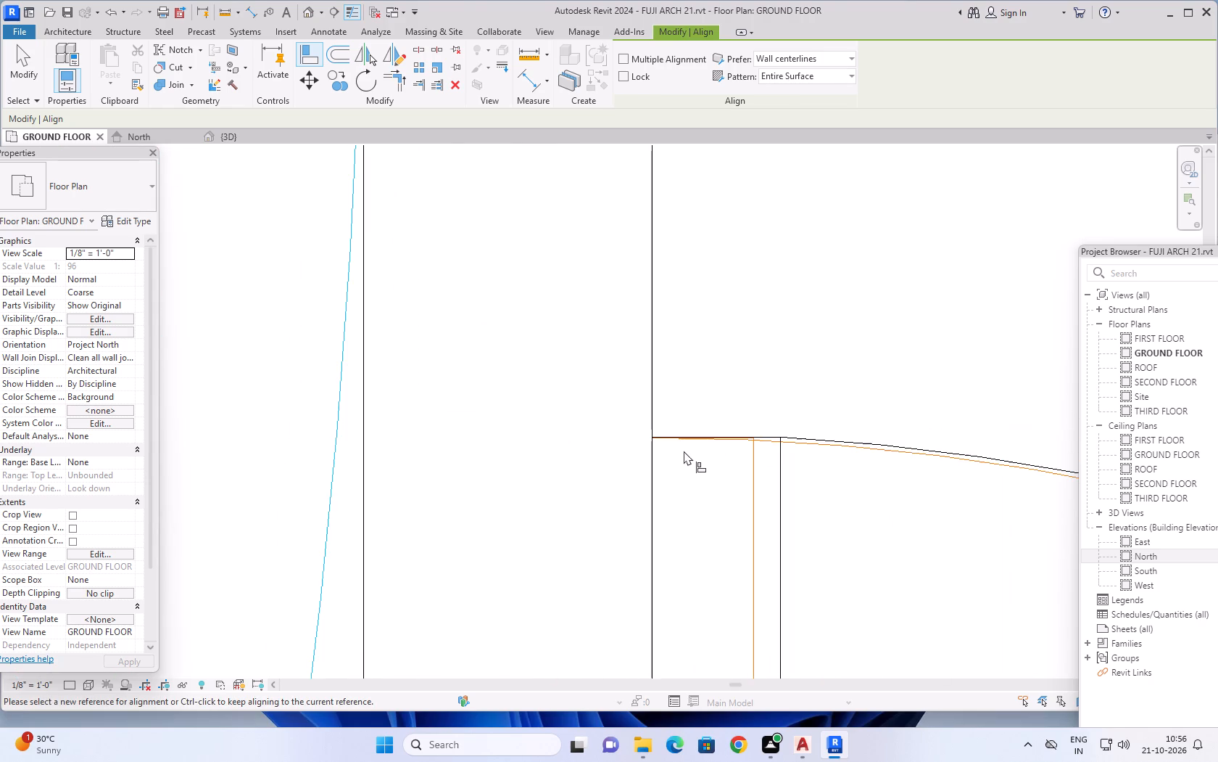
scroll(685, 452, "down", 16)
scroll(686, 461, "down", 10)
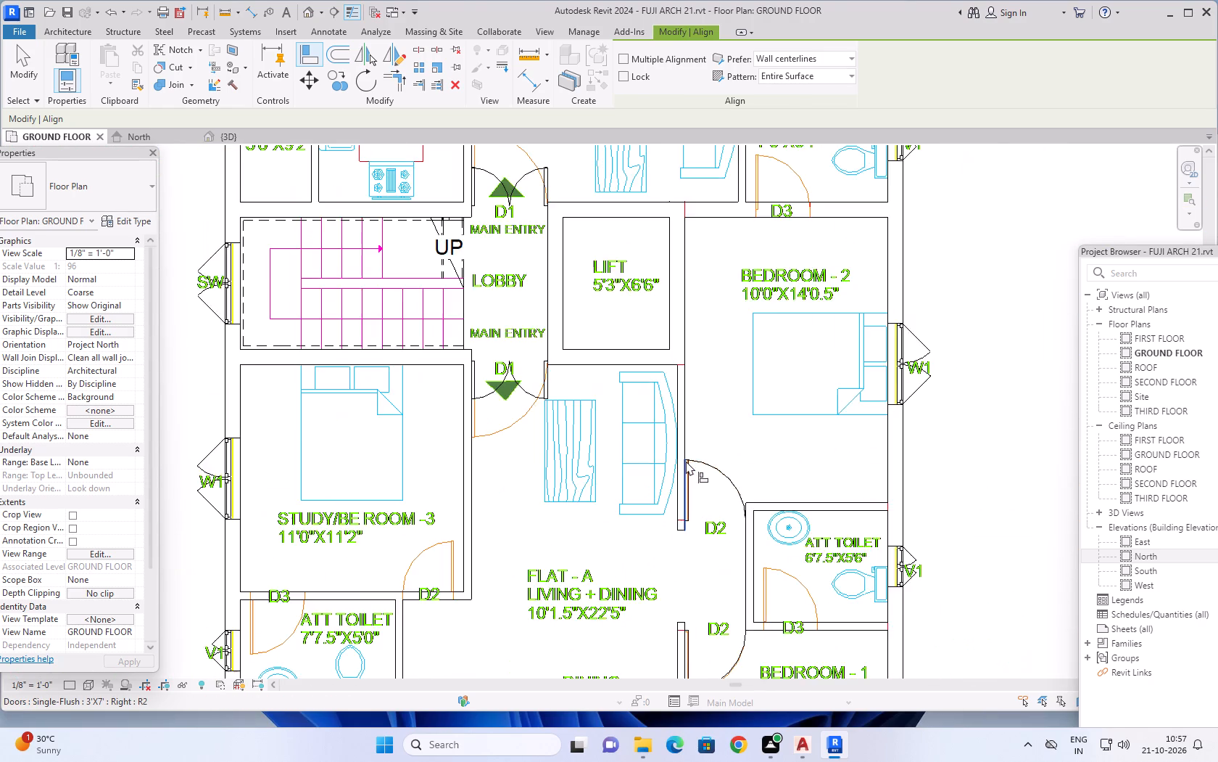
Examine how Flat-A's Bedroom-1 D2 door matches the DWG door outline, and finish aligning.
scroll(686, 461, "down", 5)
middle_click_drag(680, 501, 603, 329)
scroll(603, 396, "up", 2)
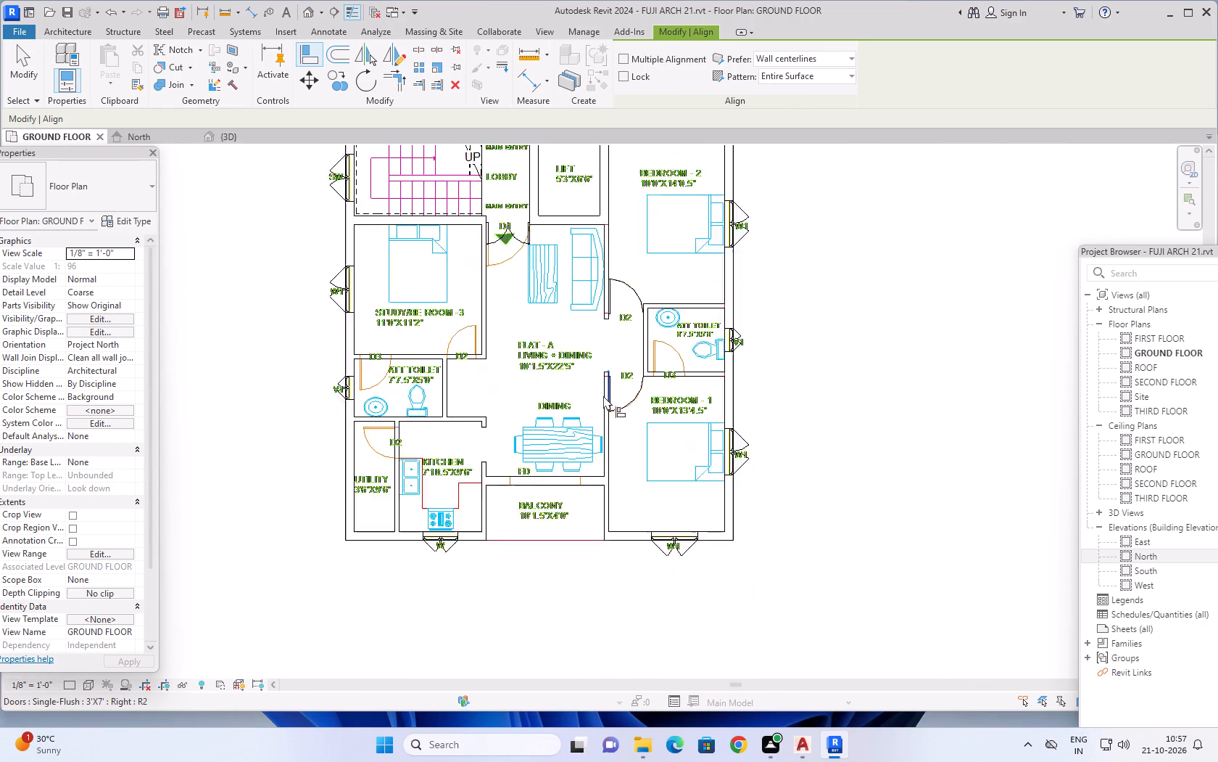
scroll(603, 396, "up", 12)
scroll(659, 372, "up", 2)
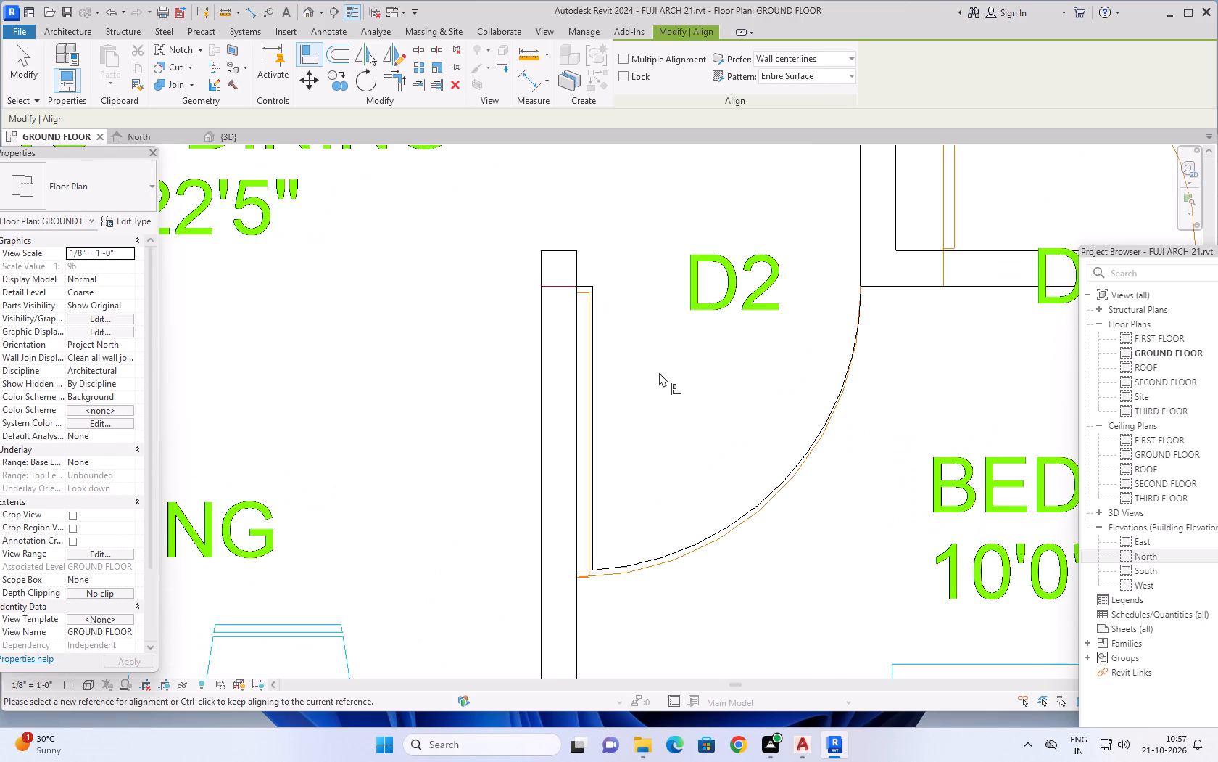
middle_click_drag(703, 409, 730, 496)
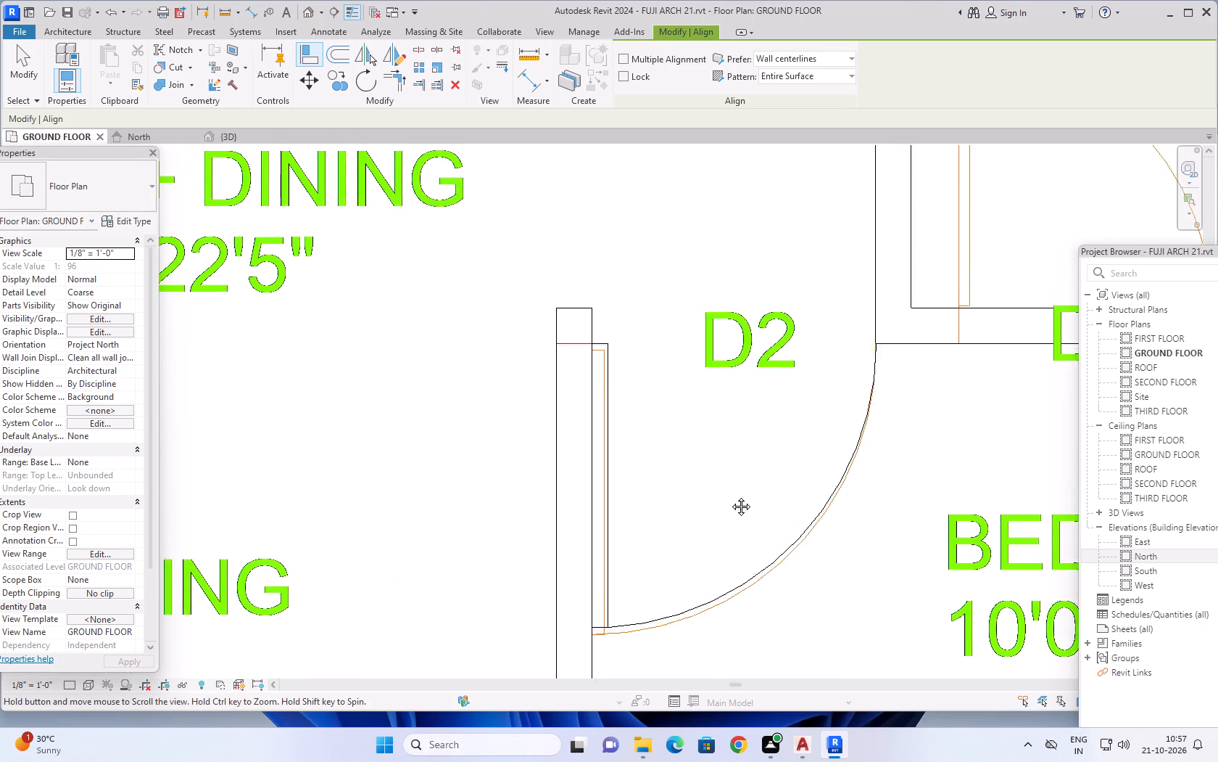
middle_click_drag(730, 496, 747, 531)
scroll(626, 421, "up", 12)
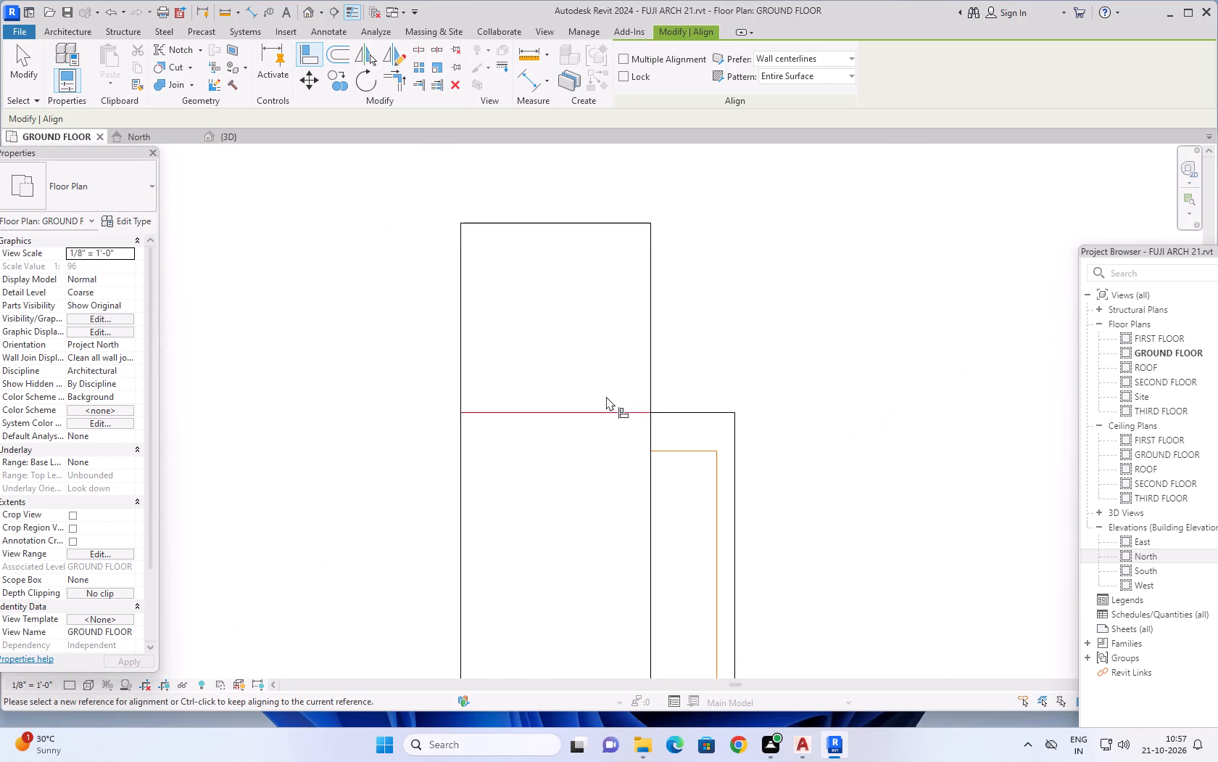
scroll(650, 413, "up", 5)
scroll(739, 413, "up", 3)
scroll(739, 413, "down", 13)
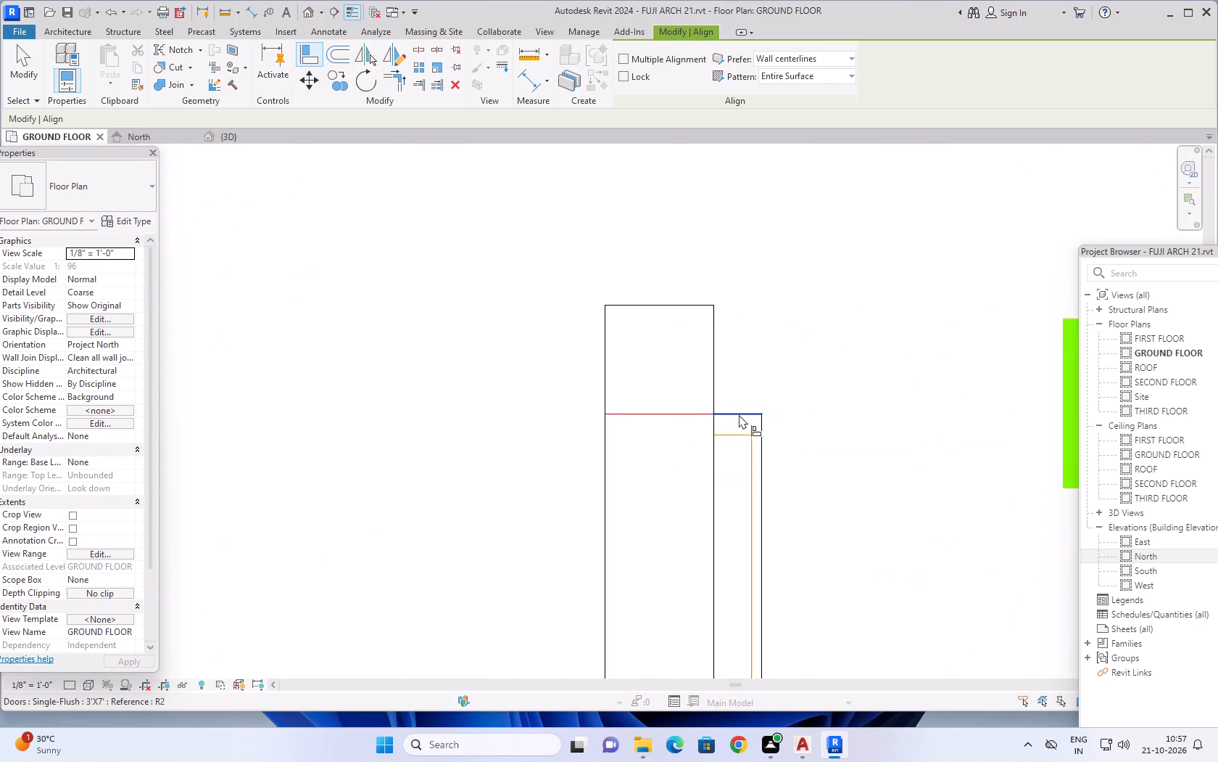
scroll(739, 416, "down", 19)
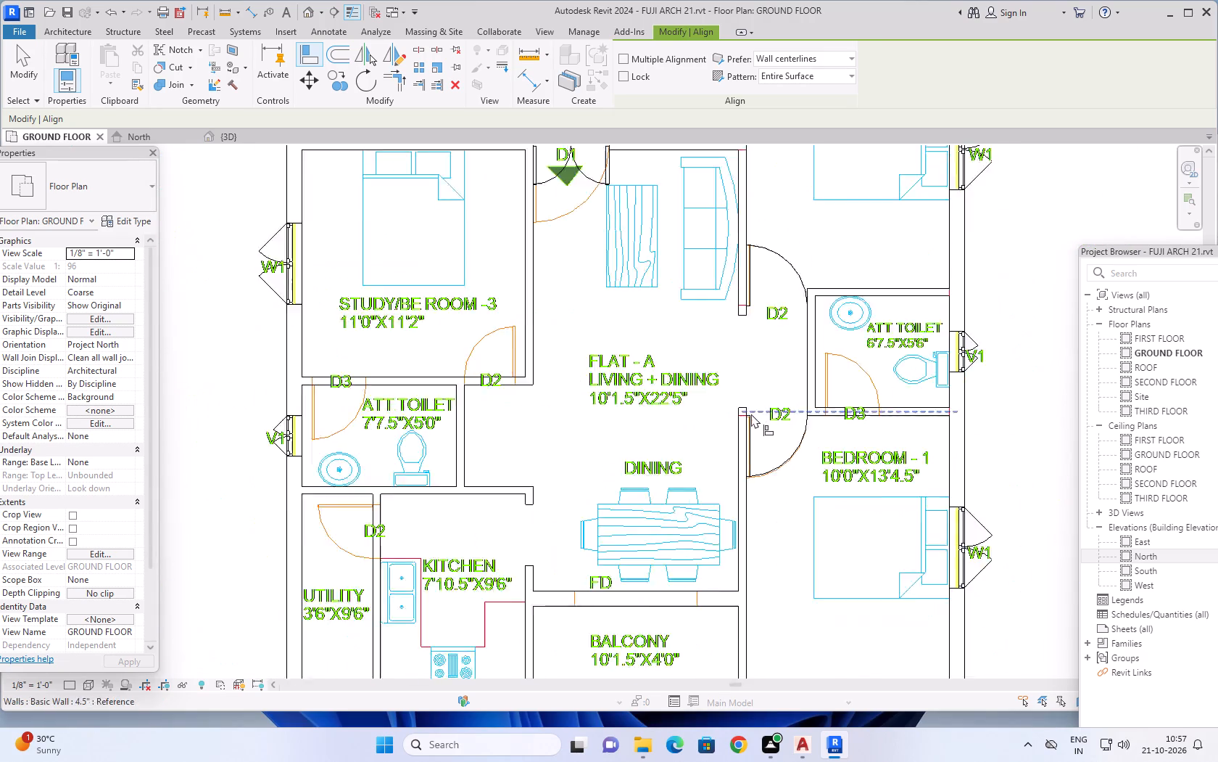
scroll(751, 414, "down", 8)
middle_click_drag(862, 345, 732, 401)
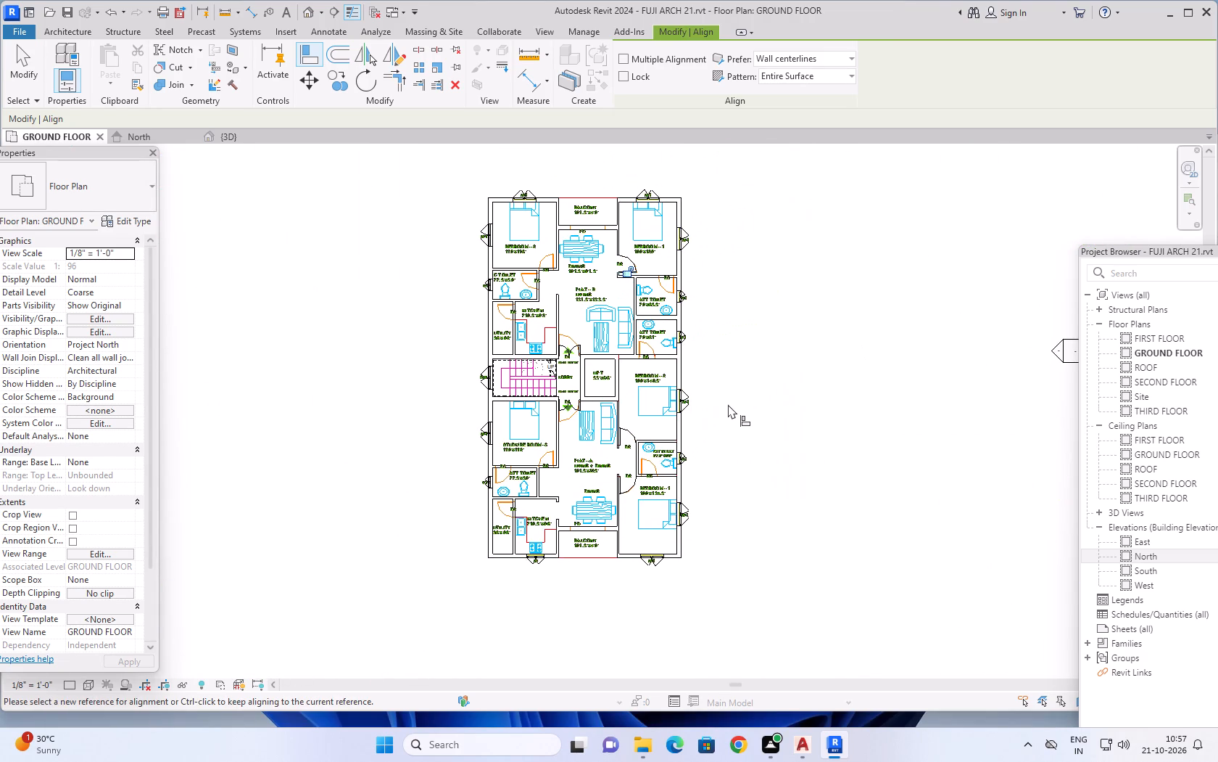
key("Escape")
key("Escape")
key("Escape")
Measure the width of the D2 door opening of Flat-B's Bedroom-2 in the linked DWG with an aligned dimension.
left_click(253, 9)
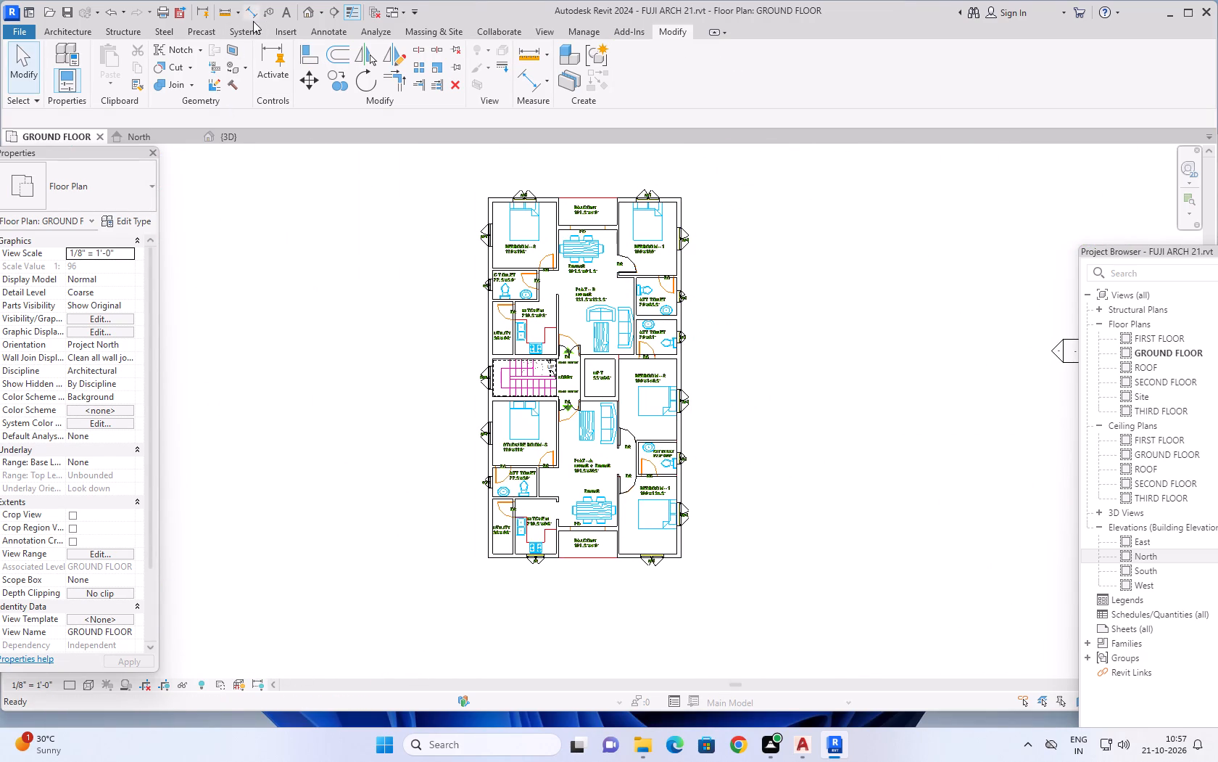
scroll(465, 258, "up", 5)
scroll(592, 269, "up", 10)
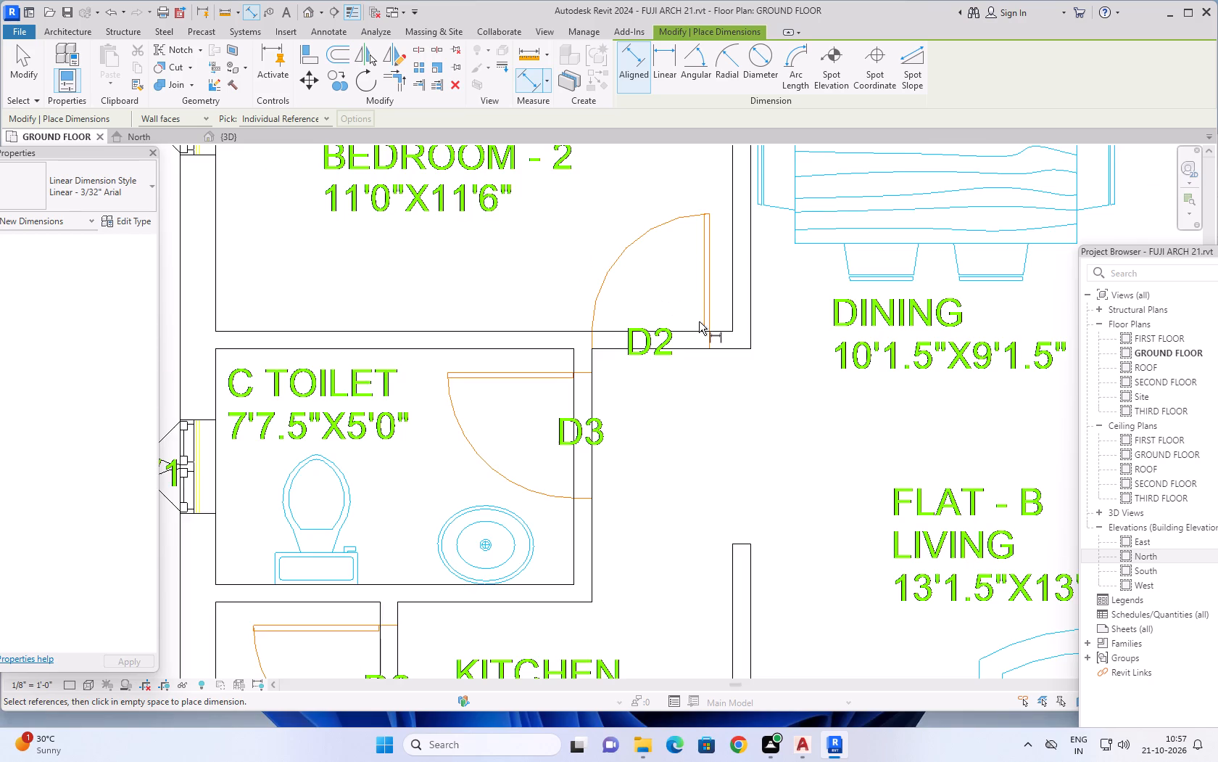
scroll(699, 321, "up", 8)
left_click(724, 359)
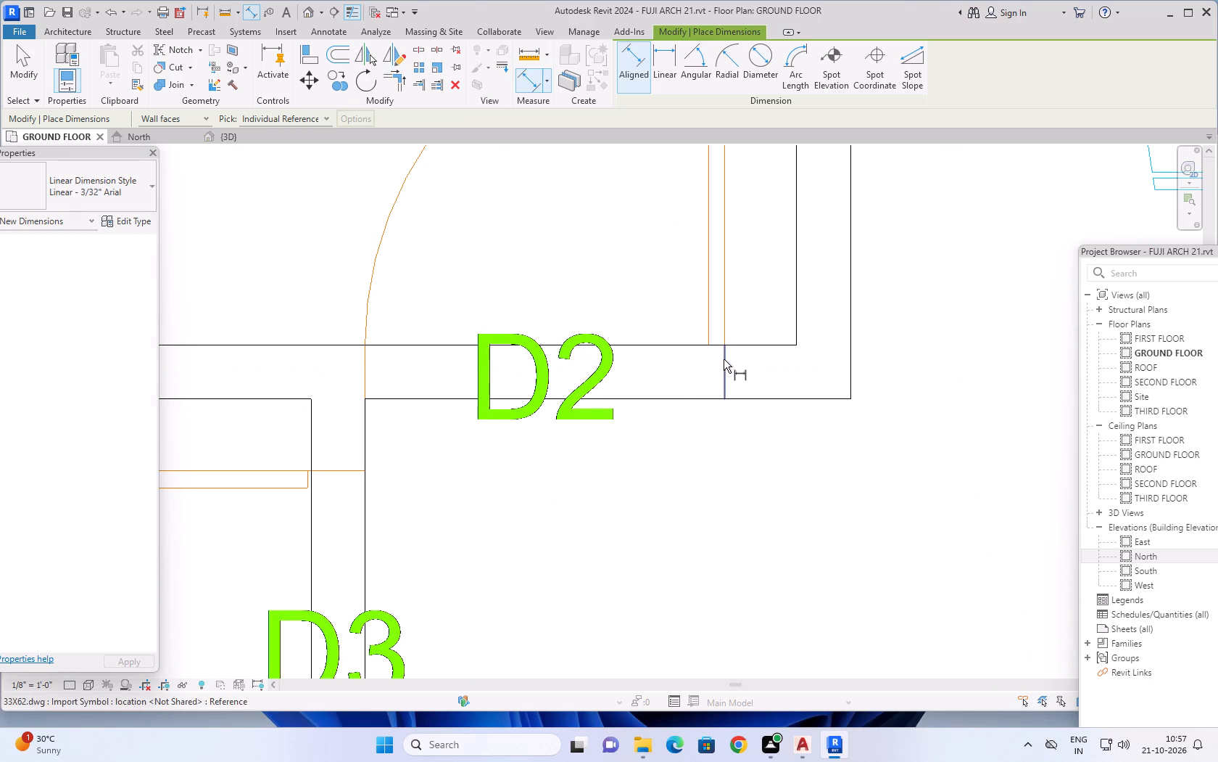
left_click(365, 368)
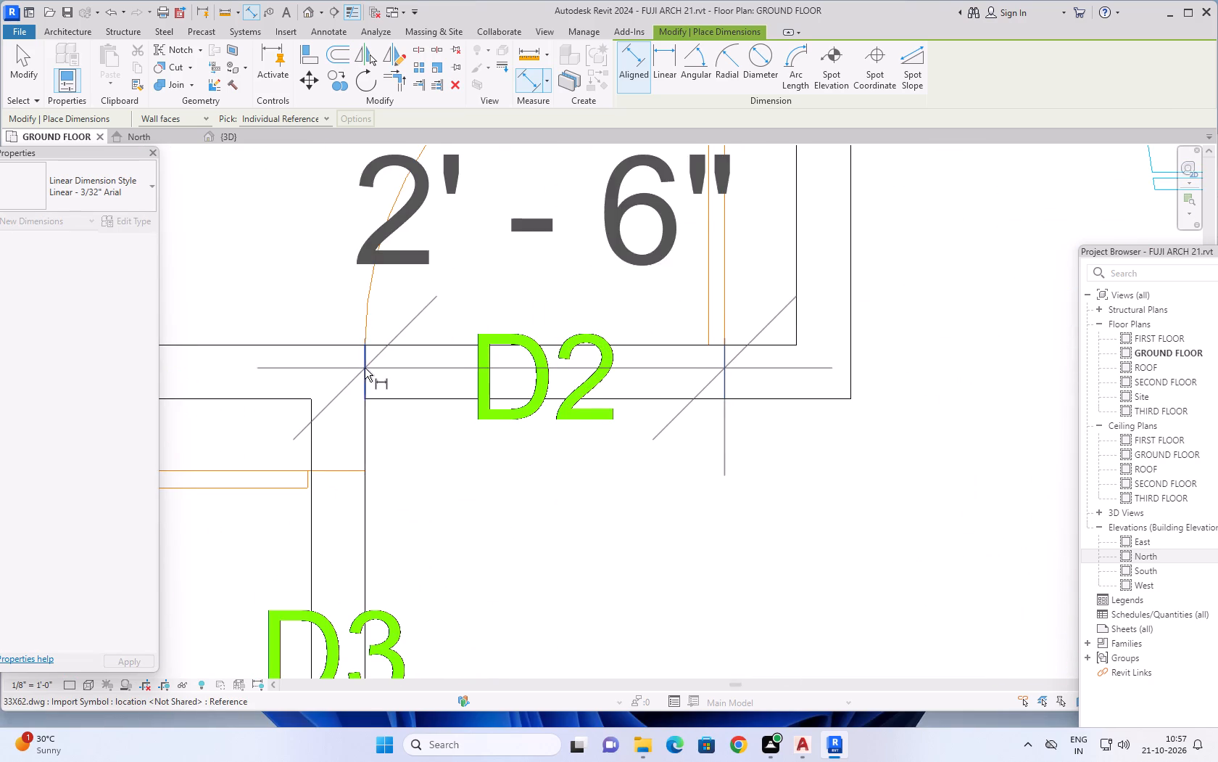
key("Escape")
scroll(514, 395, "down", 14)
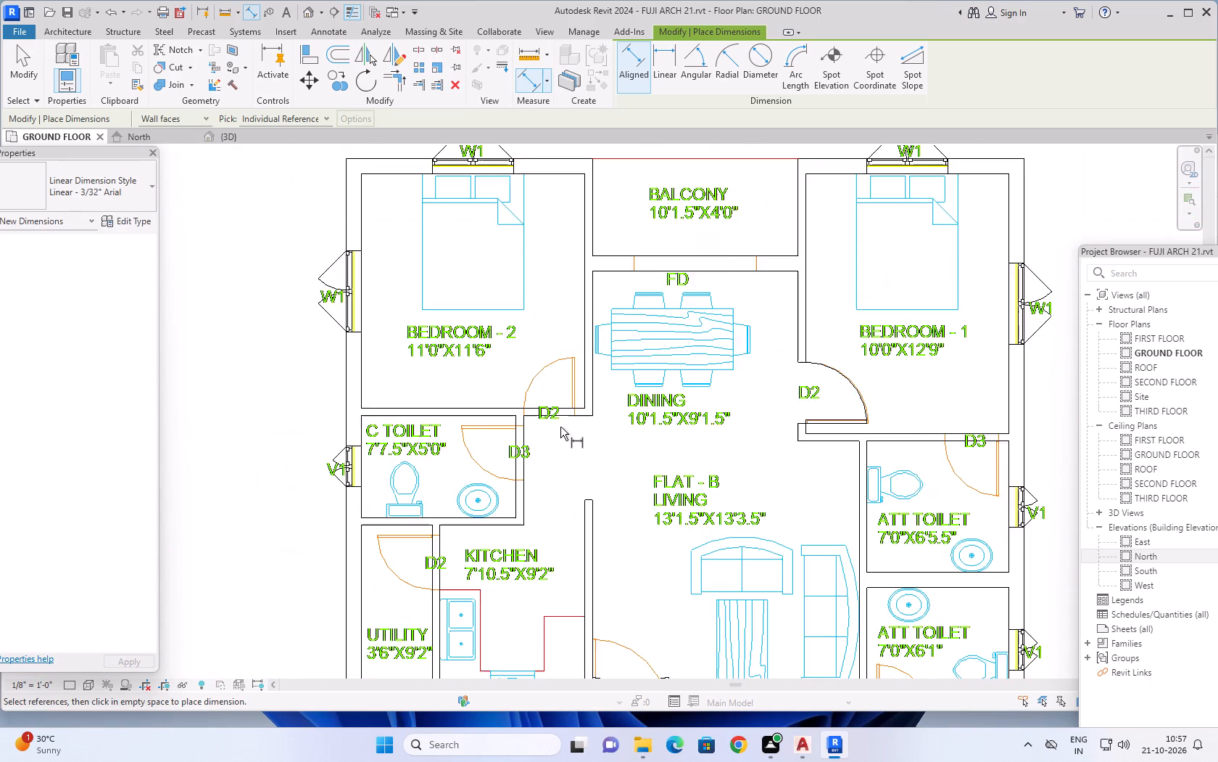
scroll(560, 427, "down", 3)
middle_click_drag(563, 434, 468, 299)
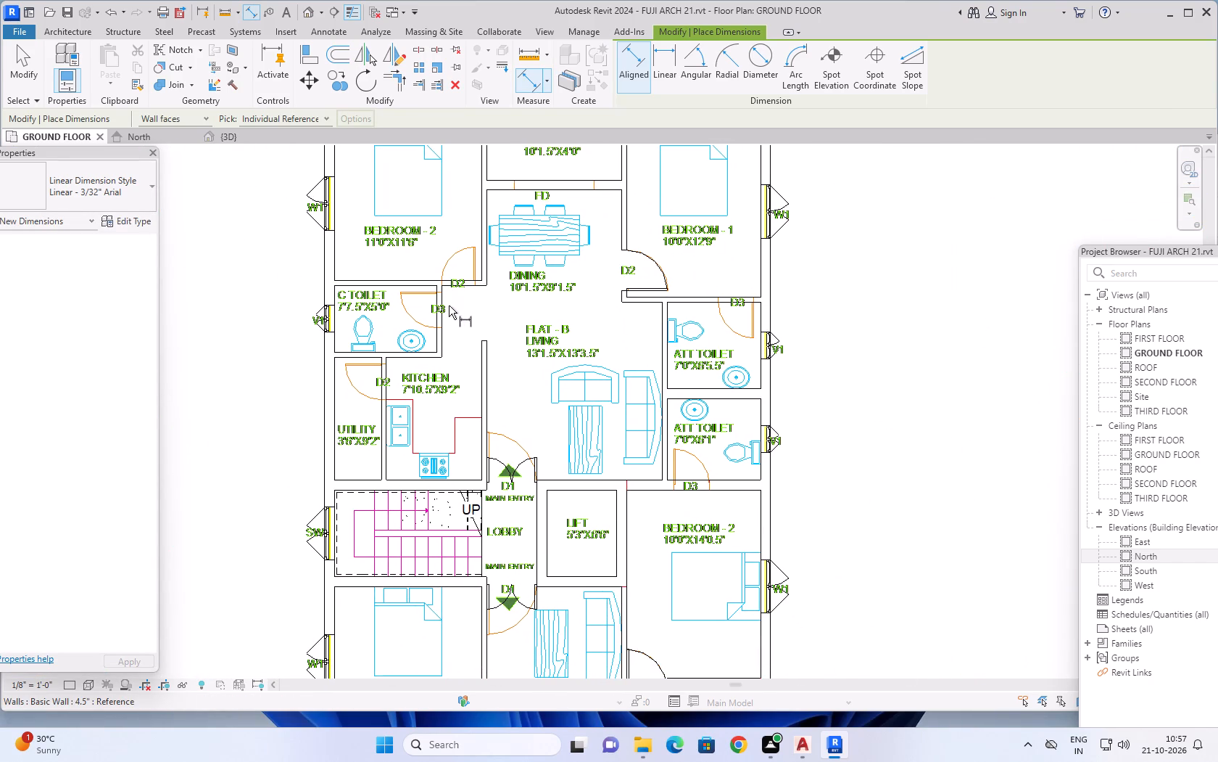
key("Escape")
scroll(499, 363, "down", 2)
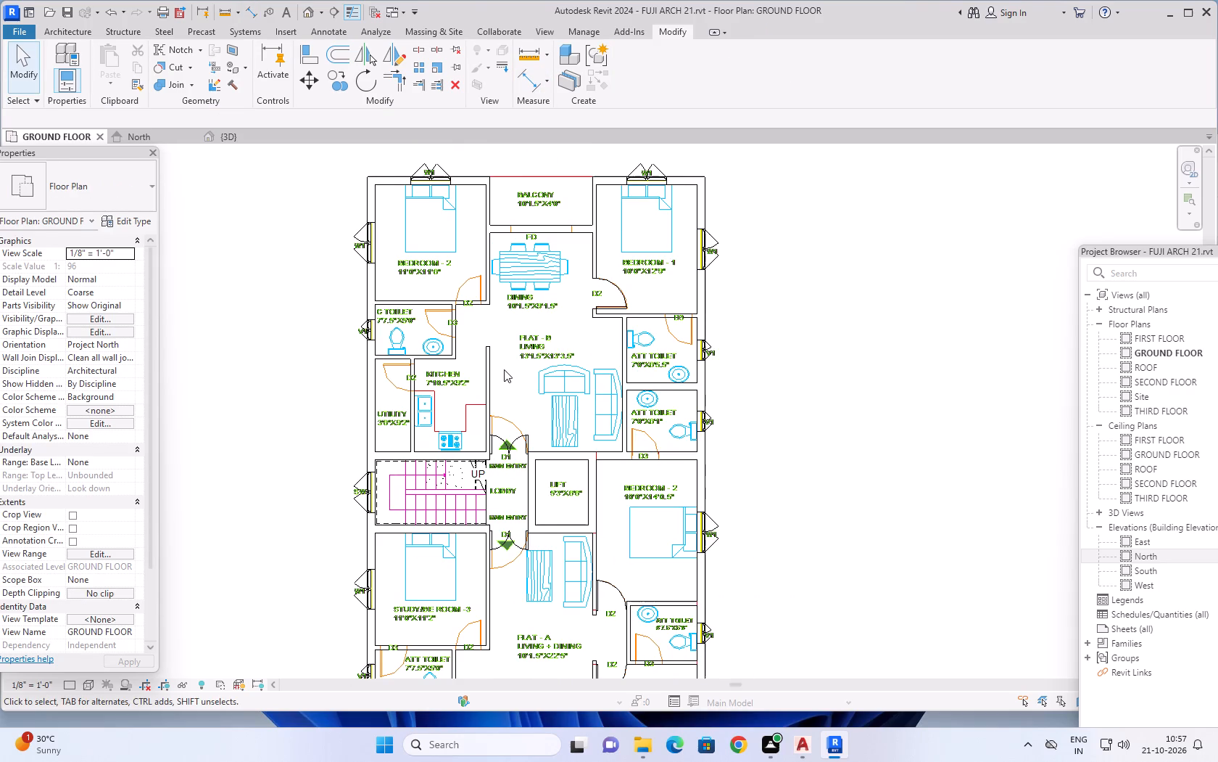
Start placing a Single-Flush 3'X7' door and duplicate its type under the name 2'8"X7'.
left_click(70, 28)
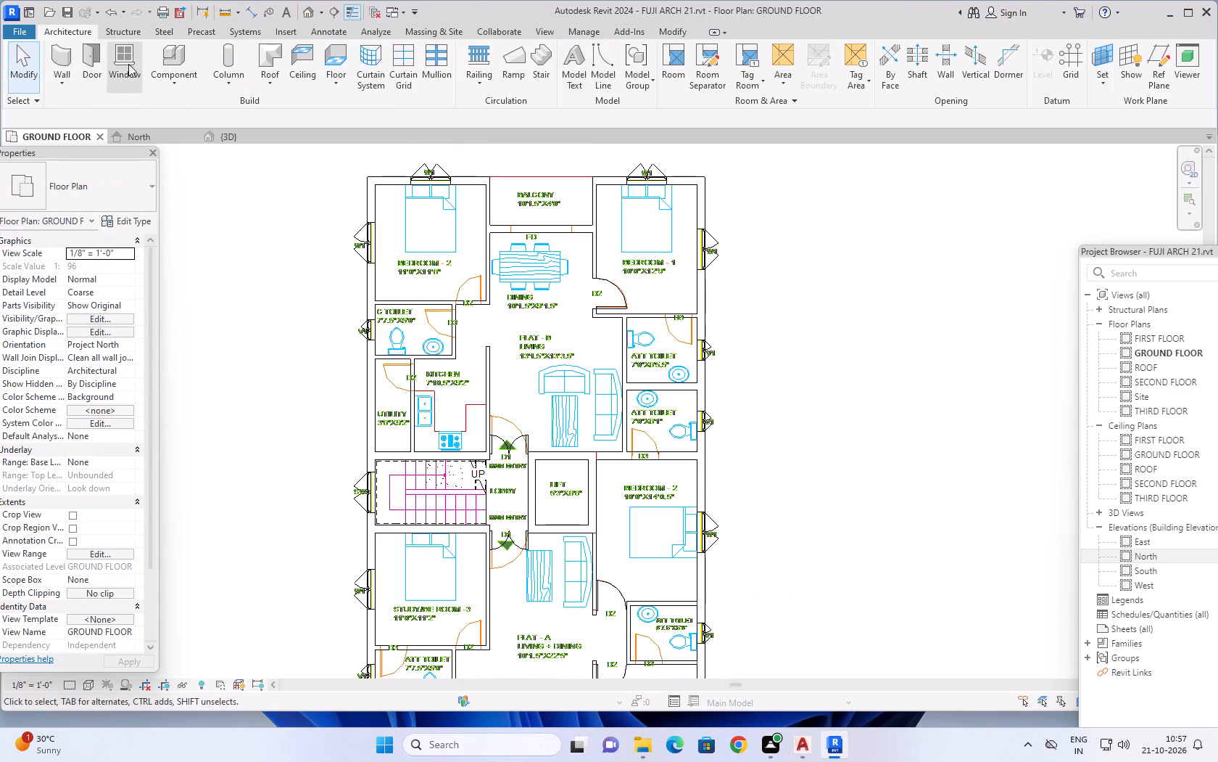
left_click(95, 54)
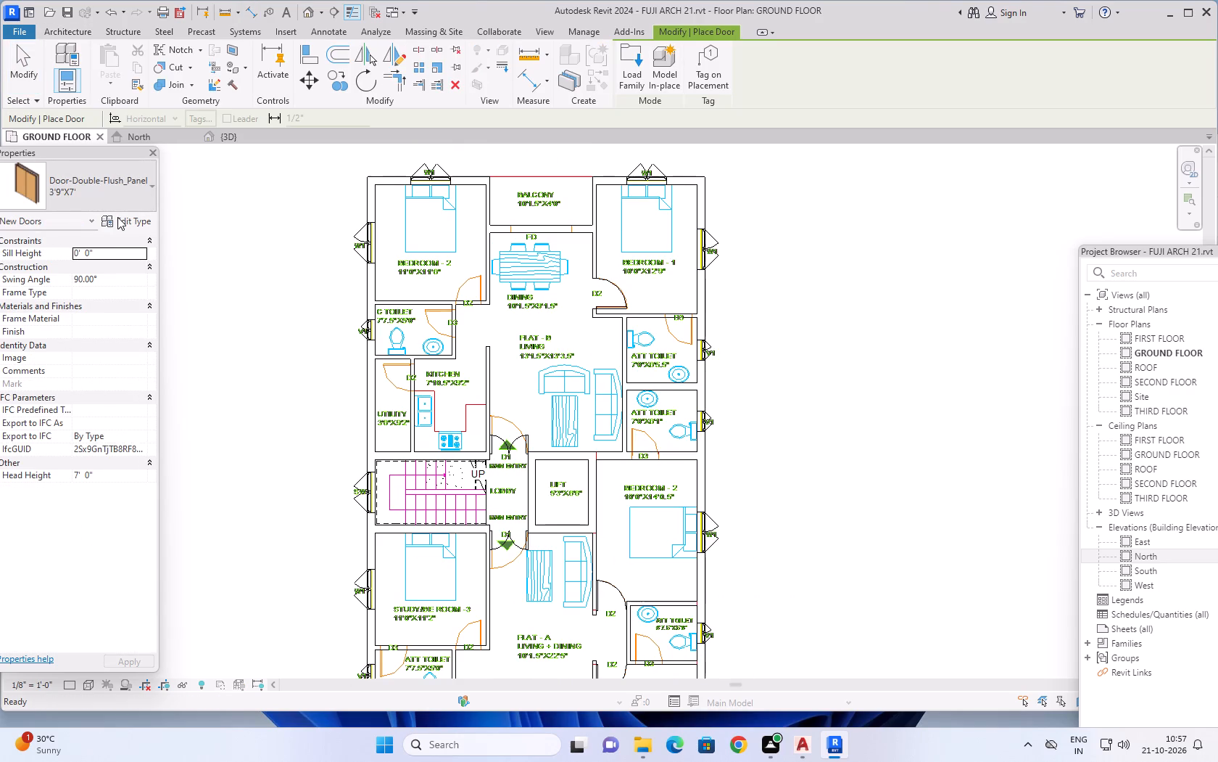
left_click(140, 188)
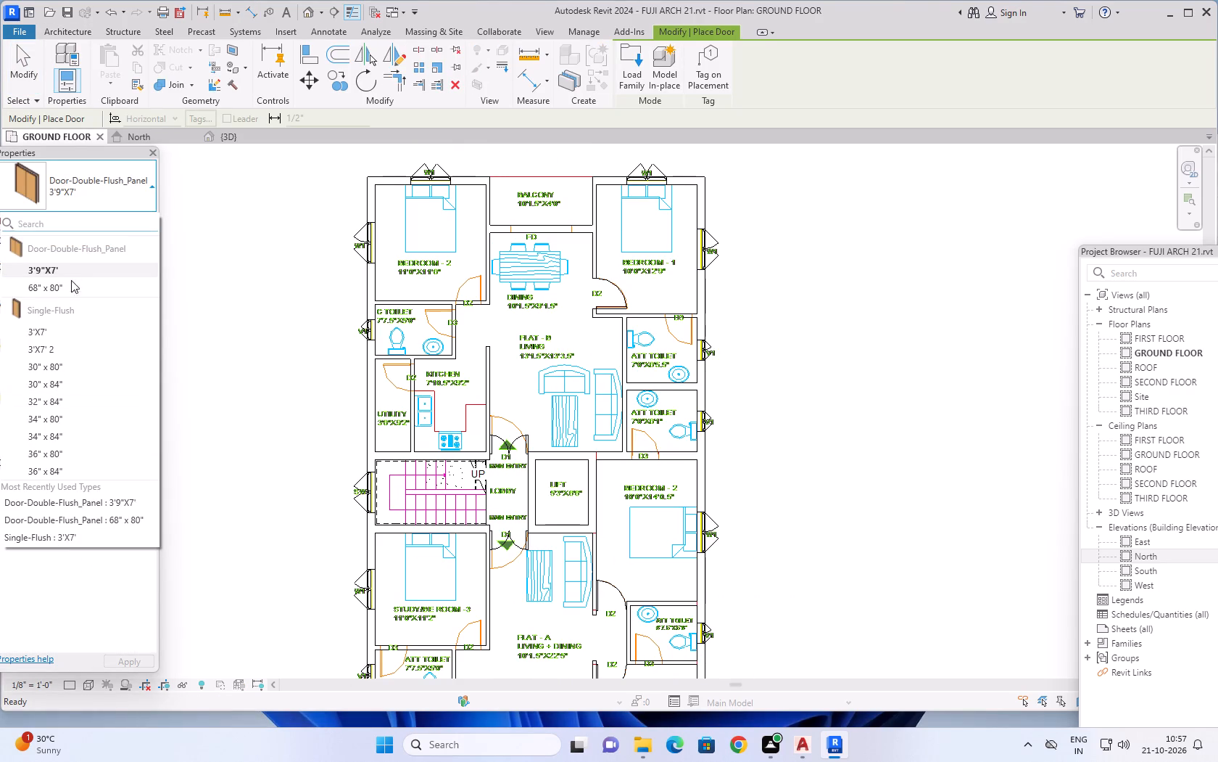
left_click(65, 327)
left_click(130, 216)
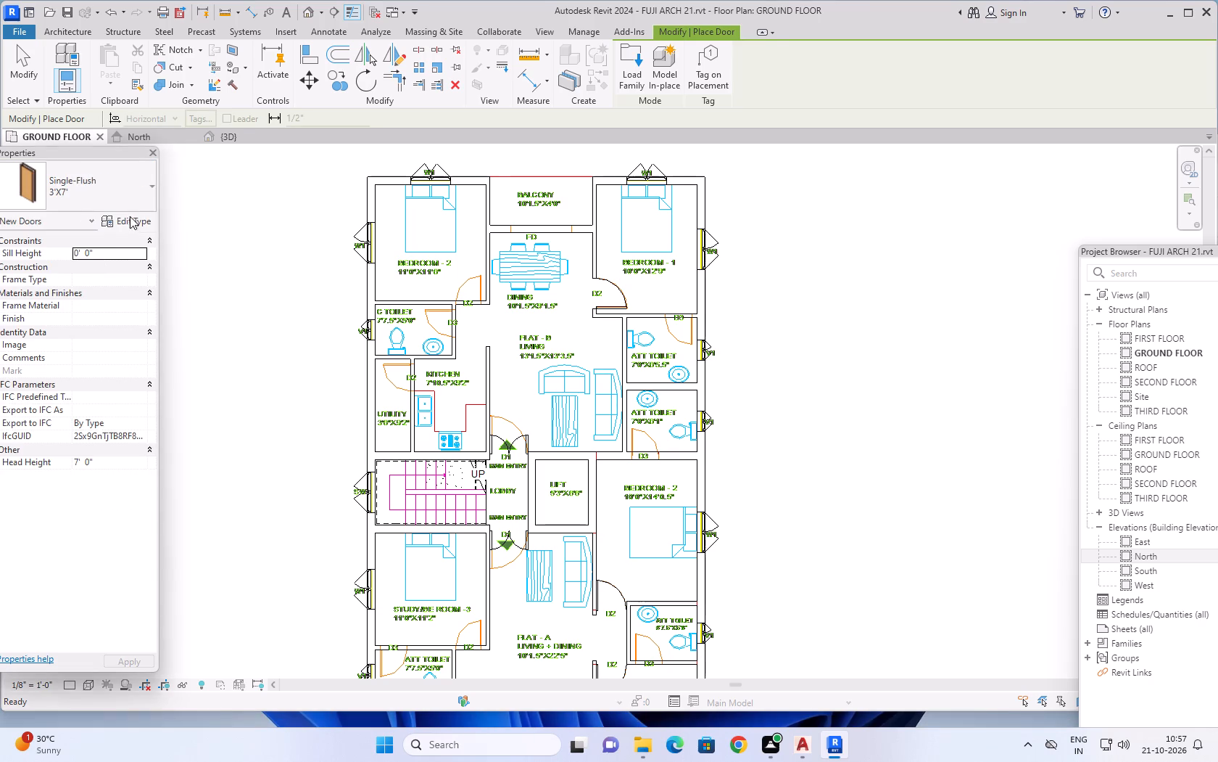
left_click(959, 245)
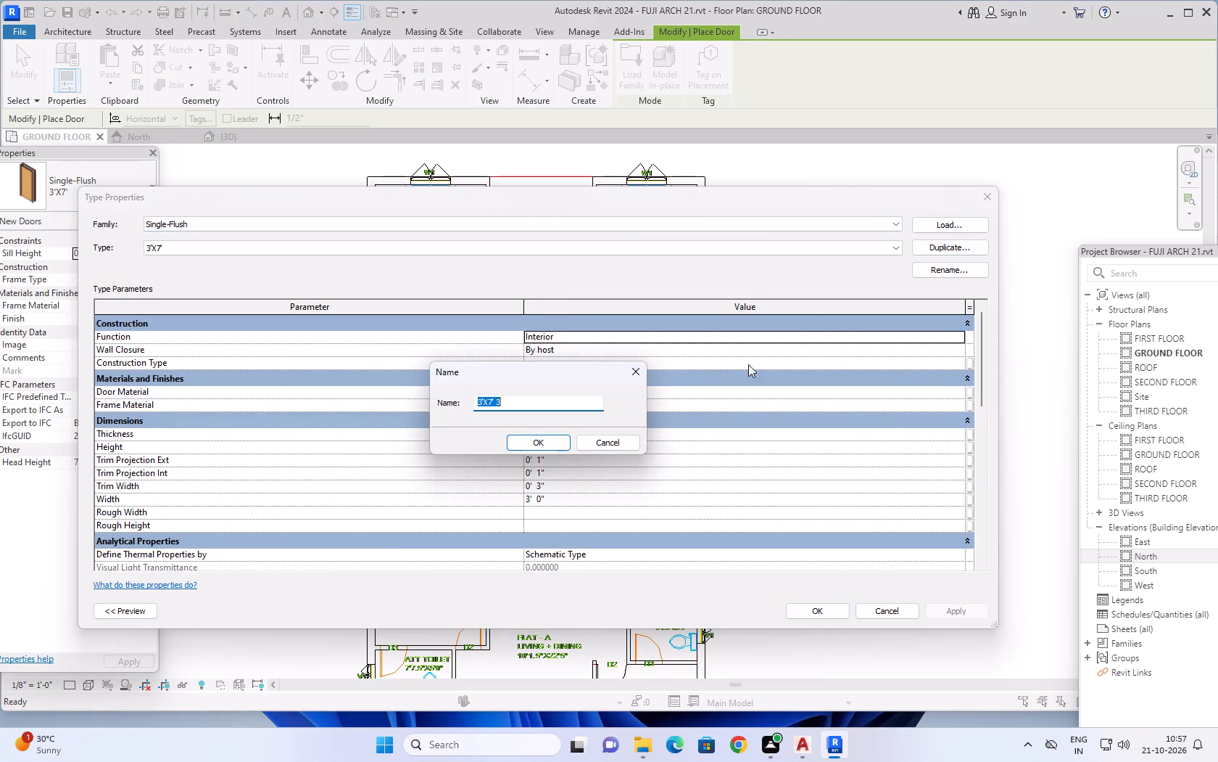
key("BackSpace")
key("2")
type("'8\"")
type("X7'")
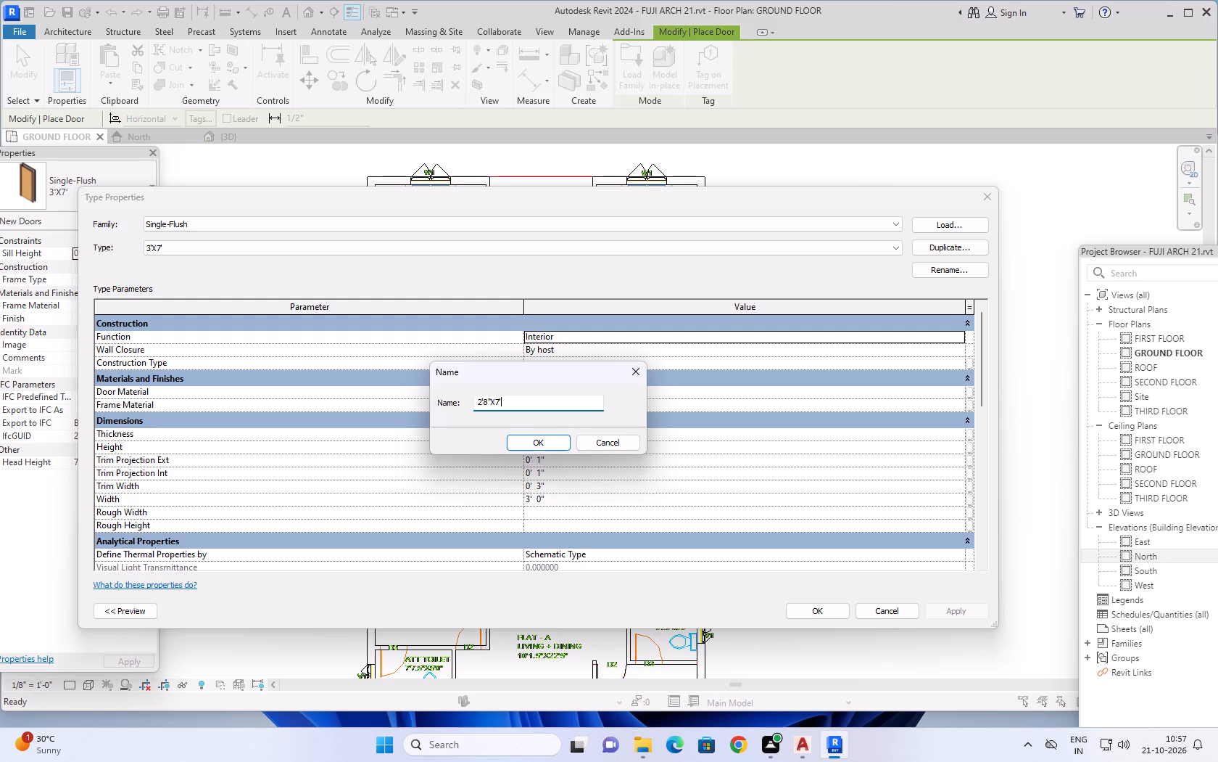
left_click(557, 440)
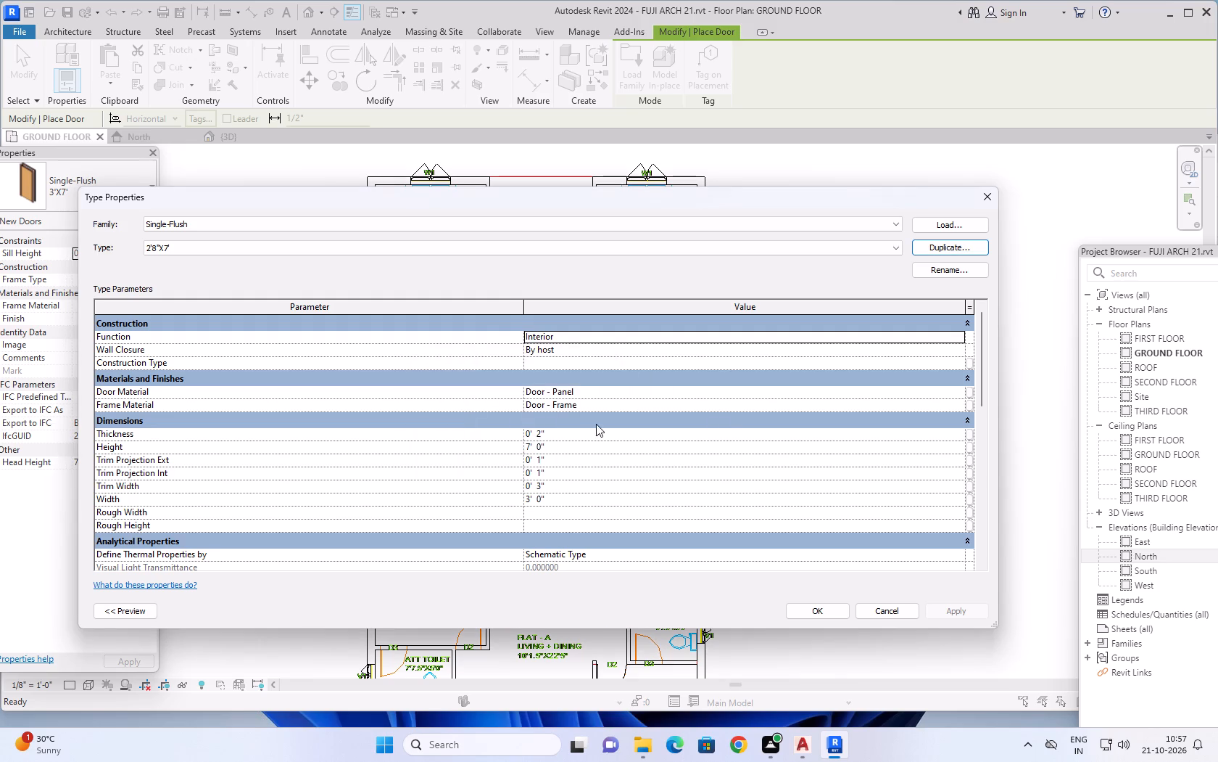
Set the Width of the 2'8"X7' door type to 2'8" and apply it.
scroll(597, 427, "down", 1)
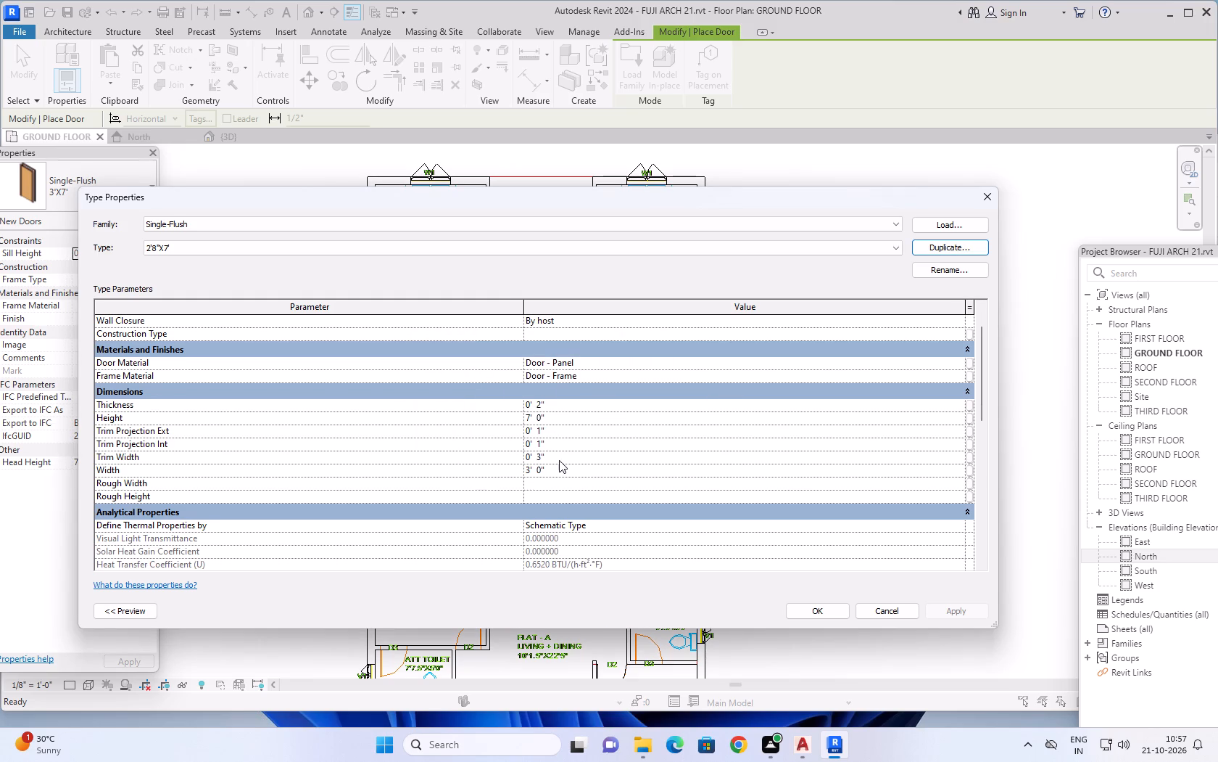
left_click(560, 460)
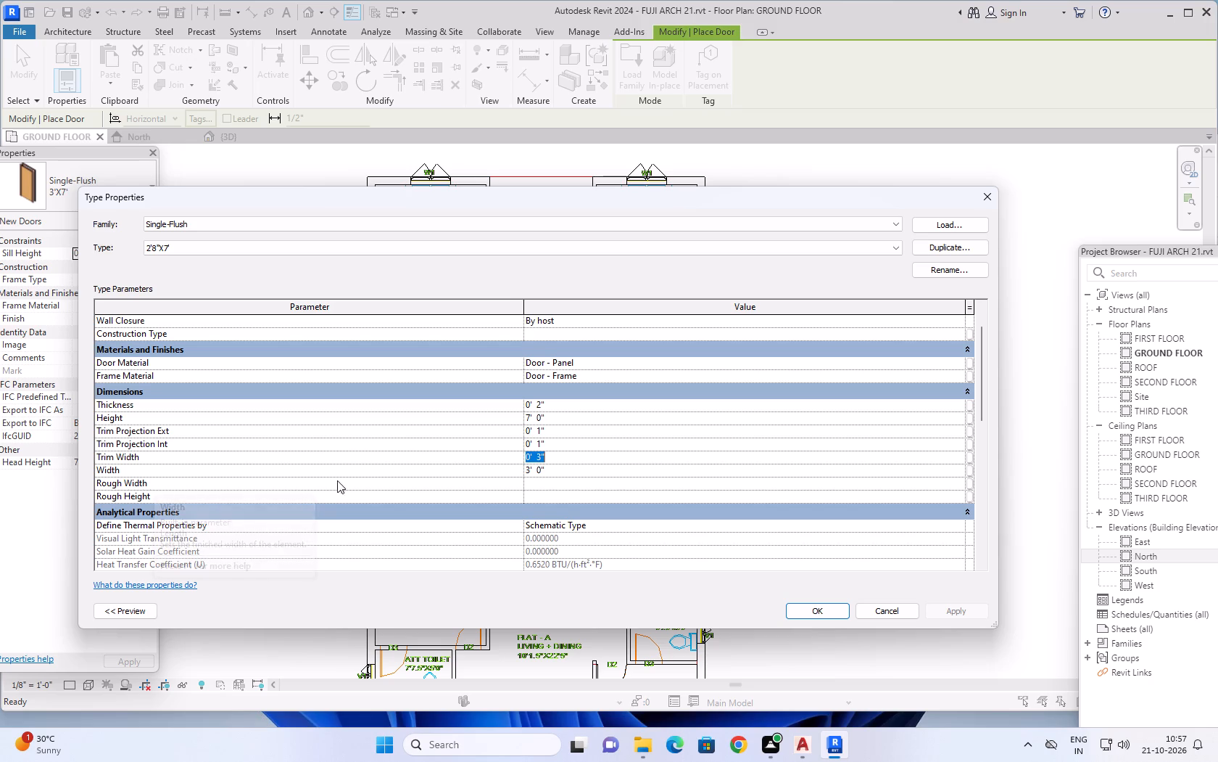
left_click(568, 470)
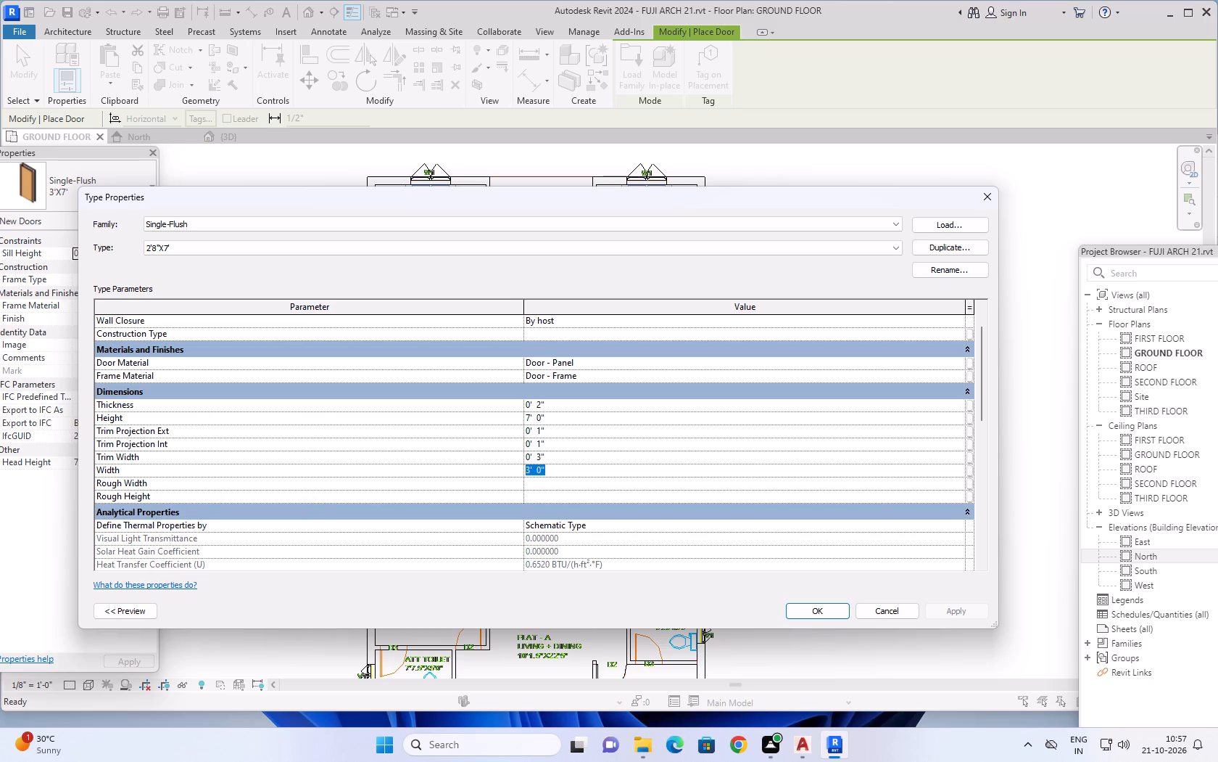
type("2'8\"")
left_click(961, 610)
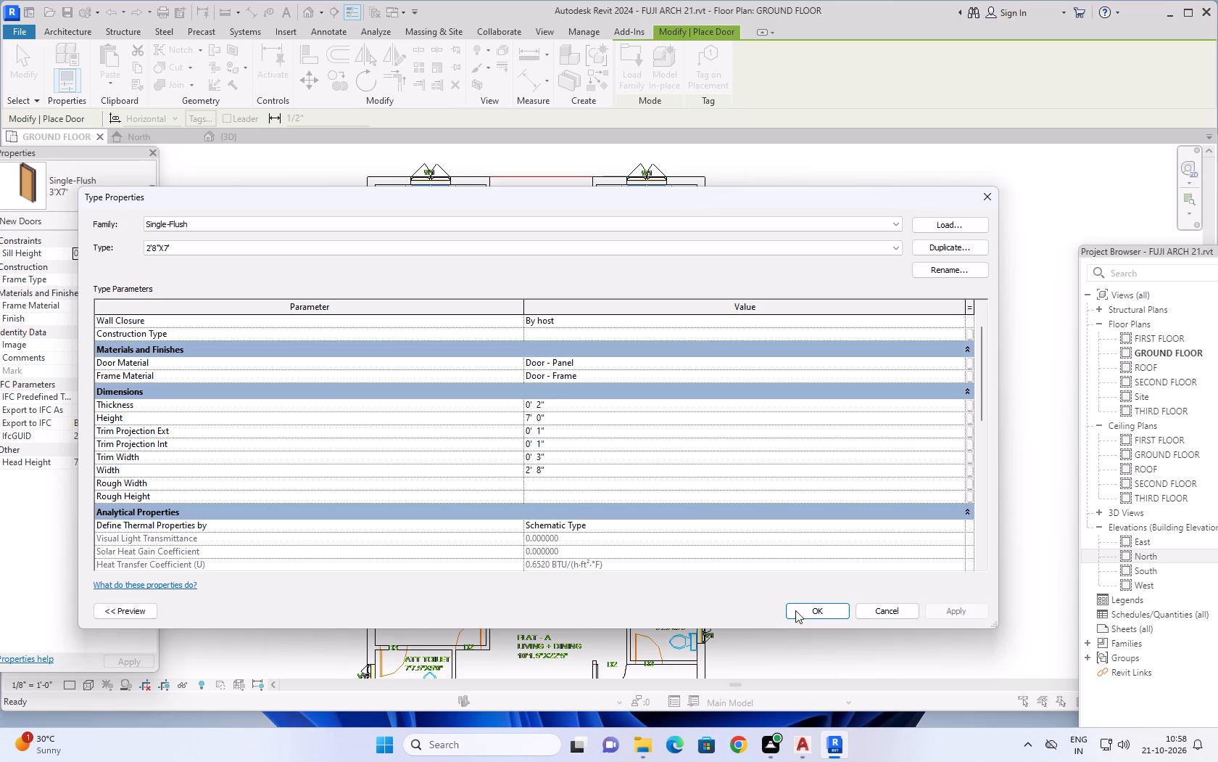
left_click(804, 612)
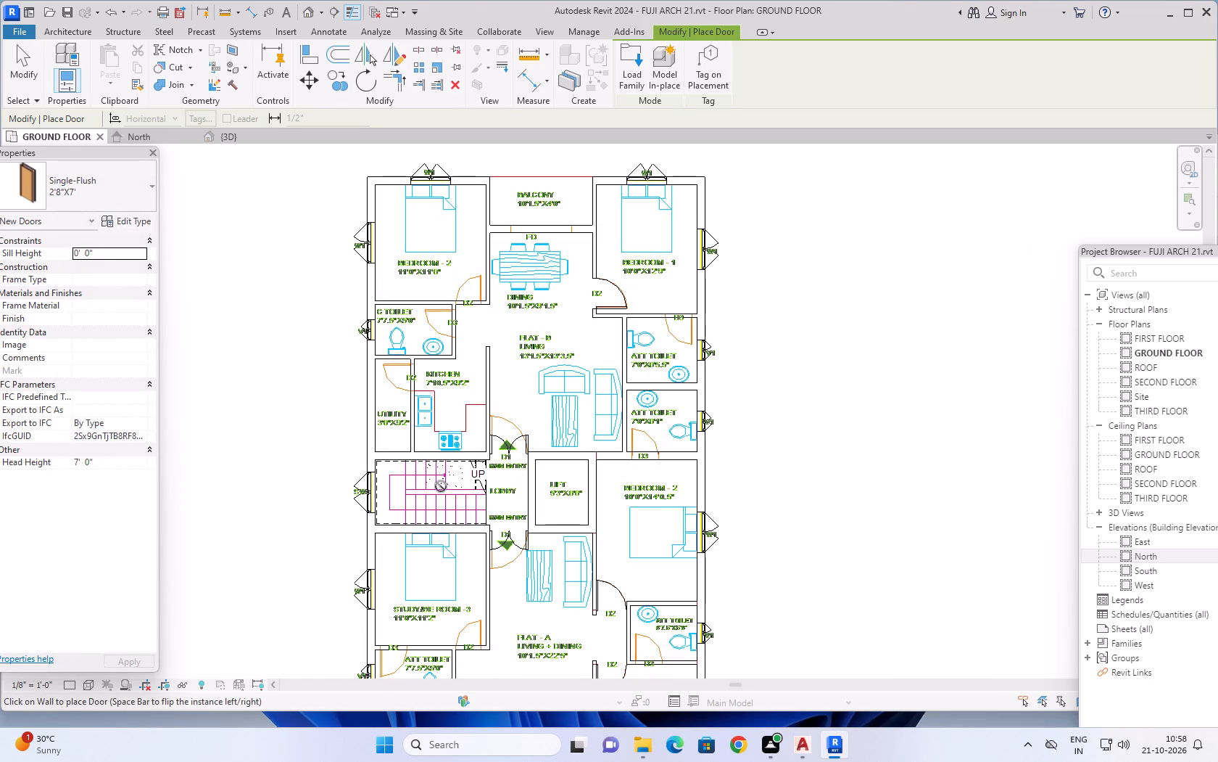
Place 2'8"X7' doors at Flat-B's C Toilet D3 opening and at the D2 opening between its kitchen and utility.
scroll(407, 380, "up", 5)
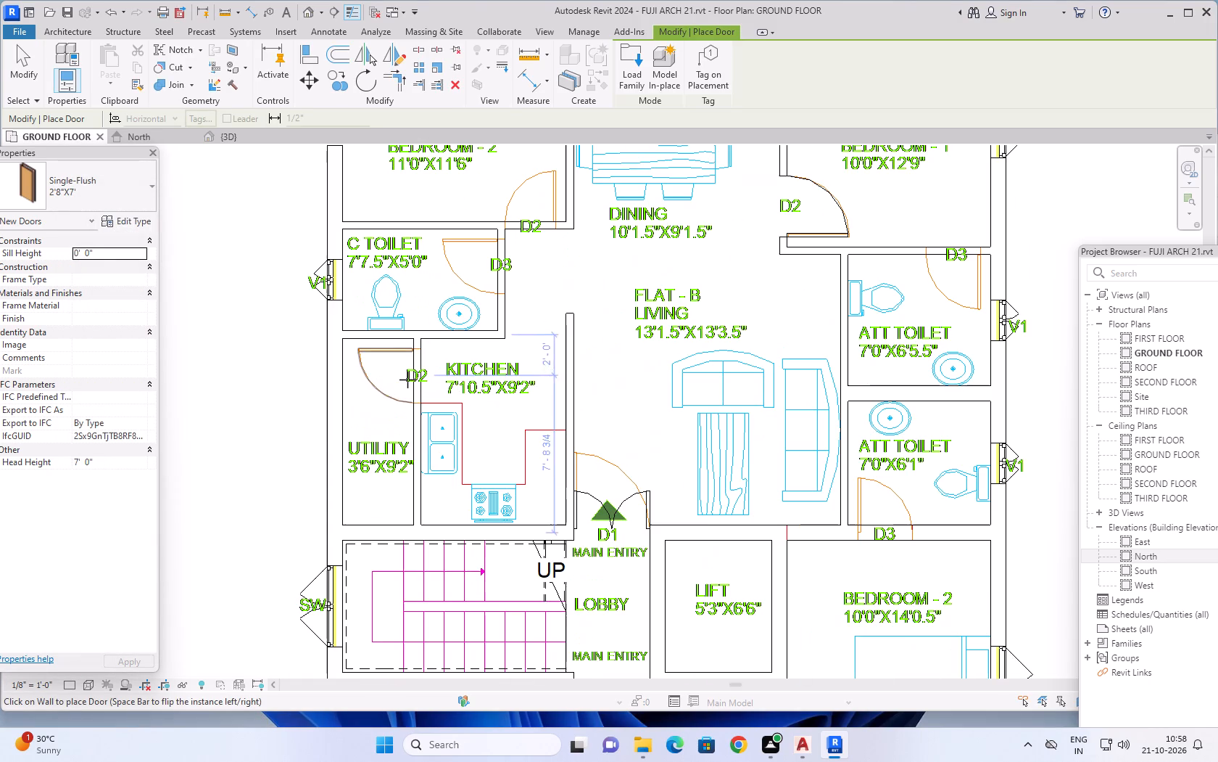
scroll(491, 282, "up", 3)
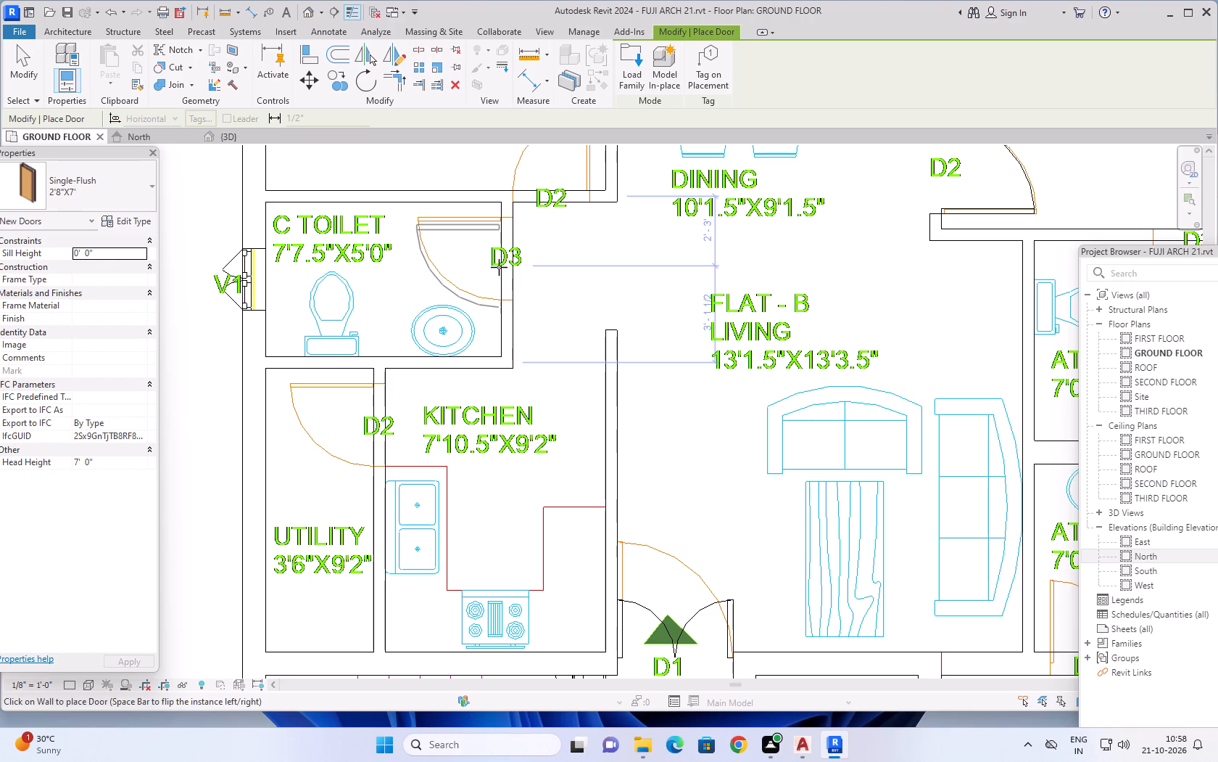
left_click(499, 268)
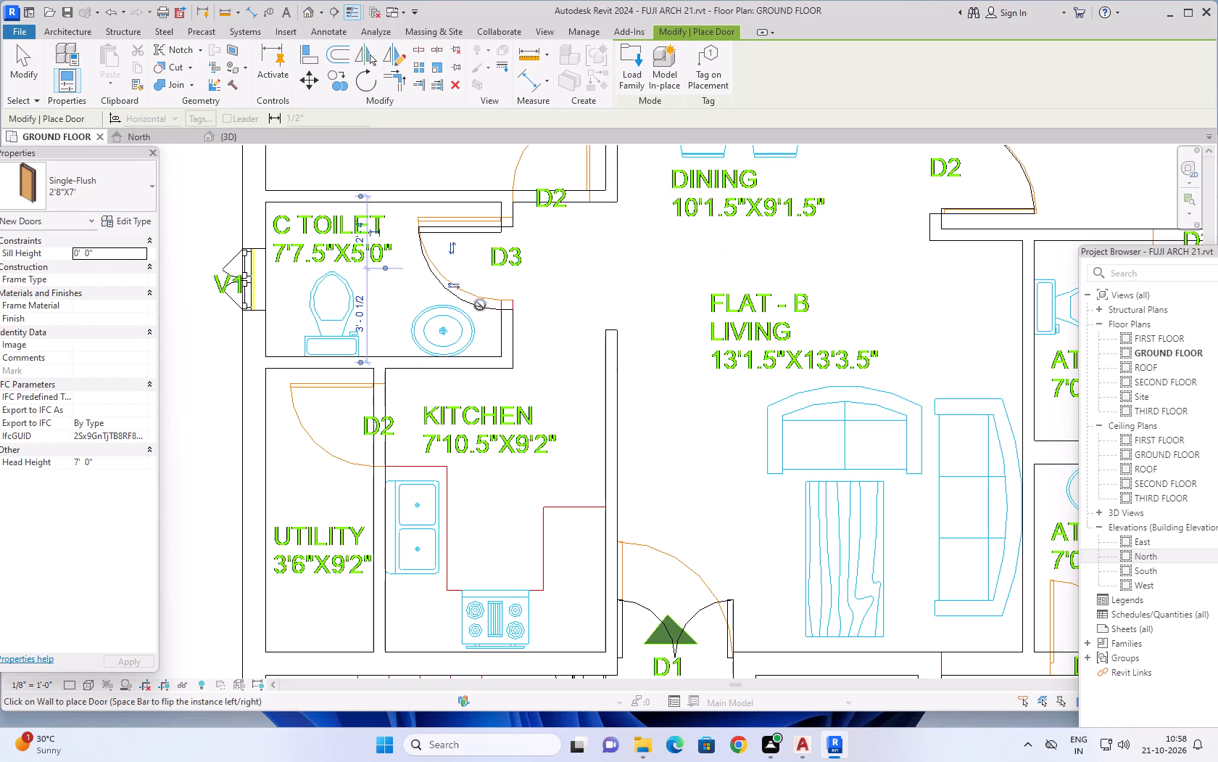
left_click(378, 435)
Place a 2'8"X7' door at the D3 opening between Flat-A's Study/Bedroom-3 and its attached toilet, swinging into the toilet.
scroll(466, 399, "down", 4)
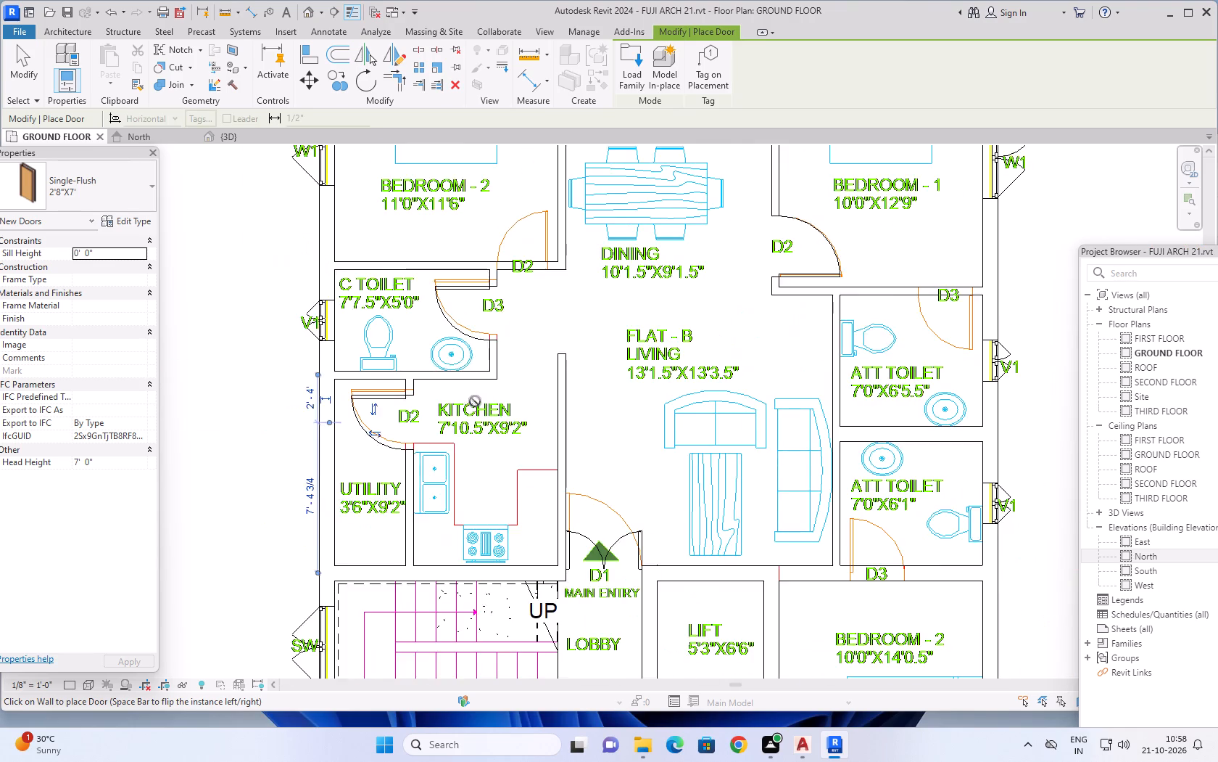
scroll(475, 401, "down", 6)
middle_click_drag(357, 466, 355, 314)
scroll(455, 471, "up", 10)
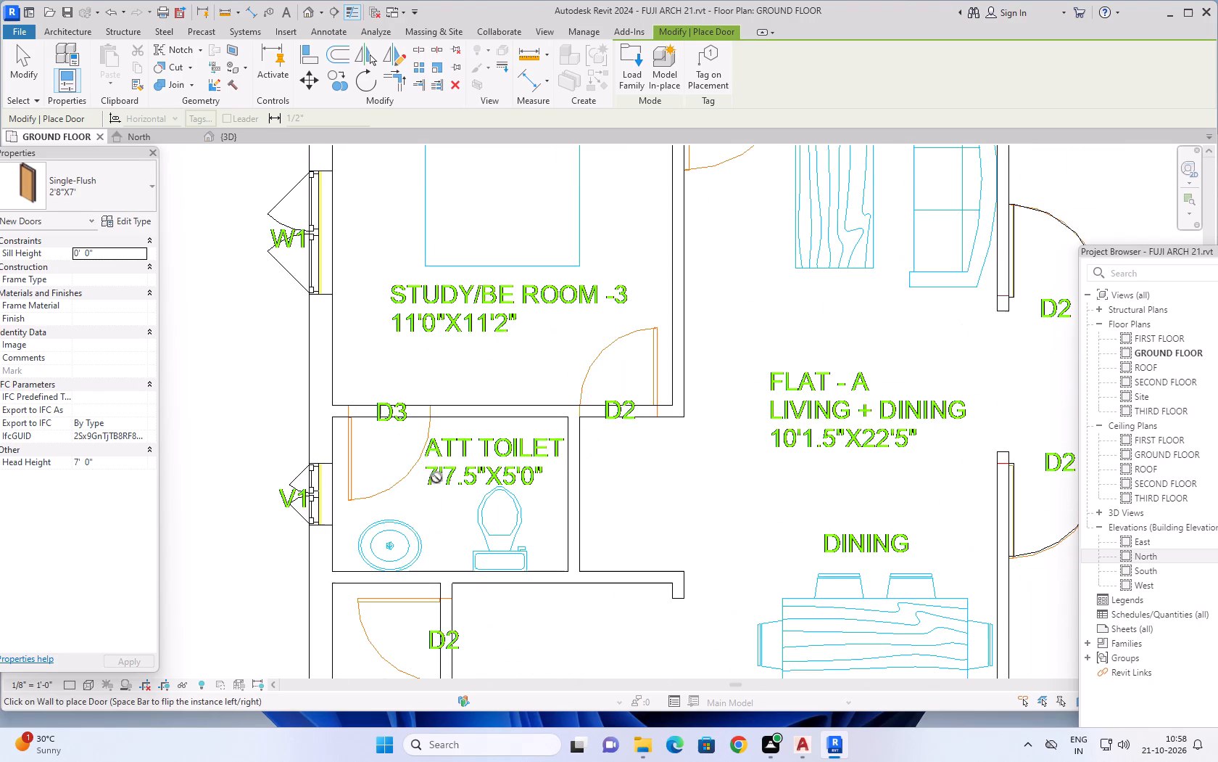
scroll(427, 462, "up", 3)
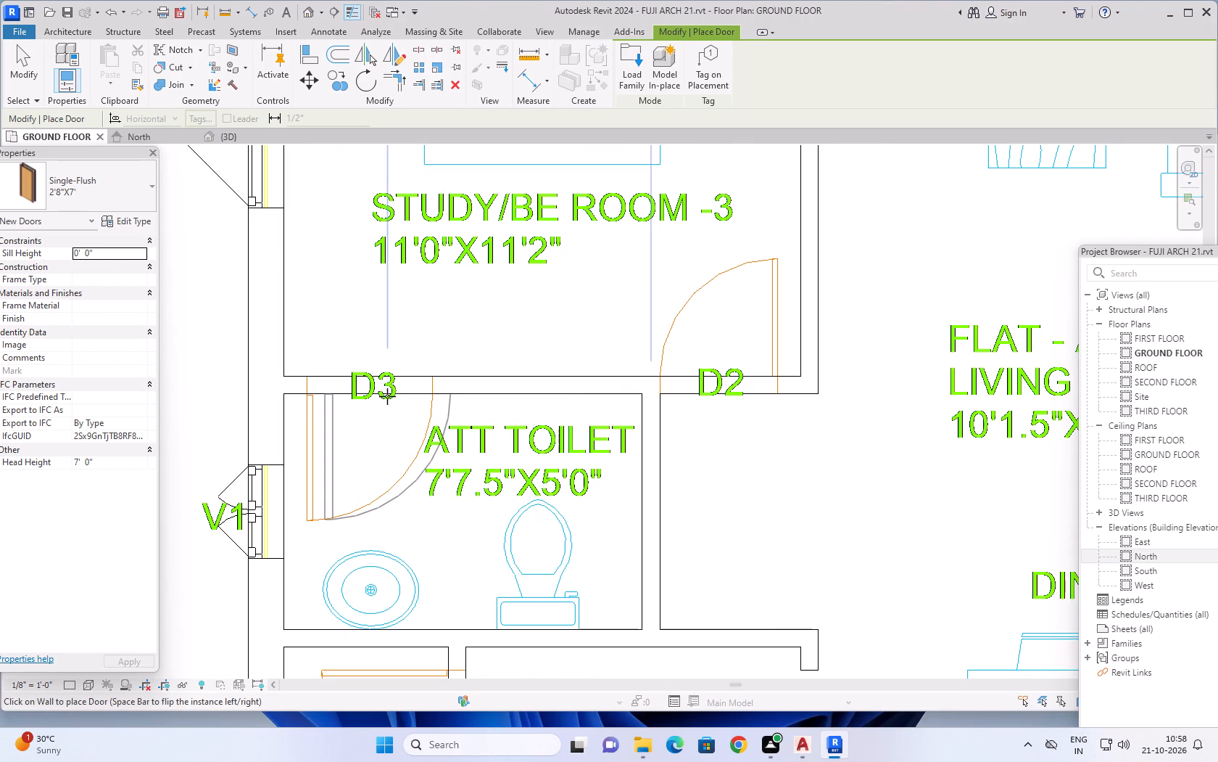
left_click(387, 396)
Place a 2'8"X7' door at the D2 opening between Flat-A's kitchen and utility, swinging into the utility.
scroll(359, 423, "down", 7)
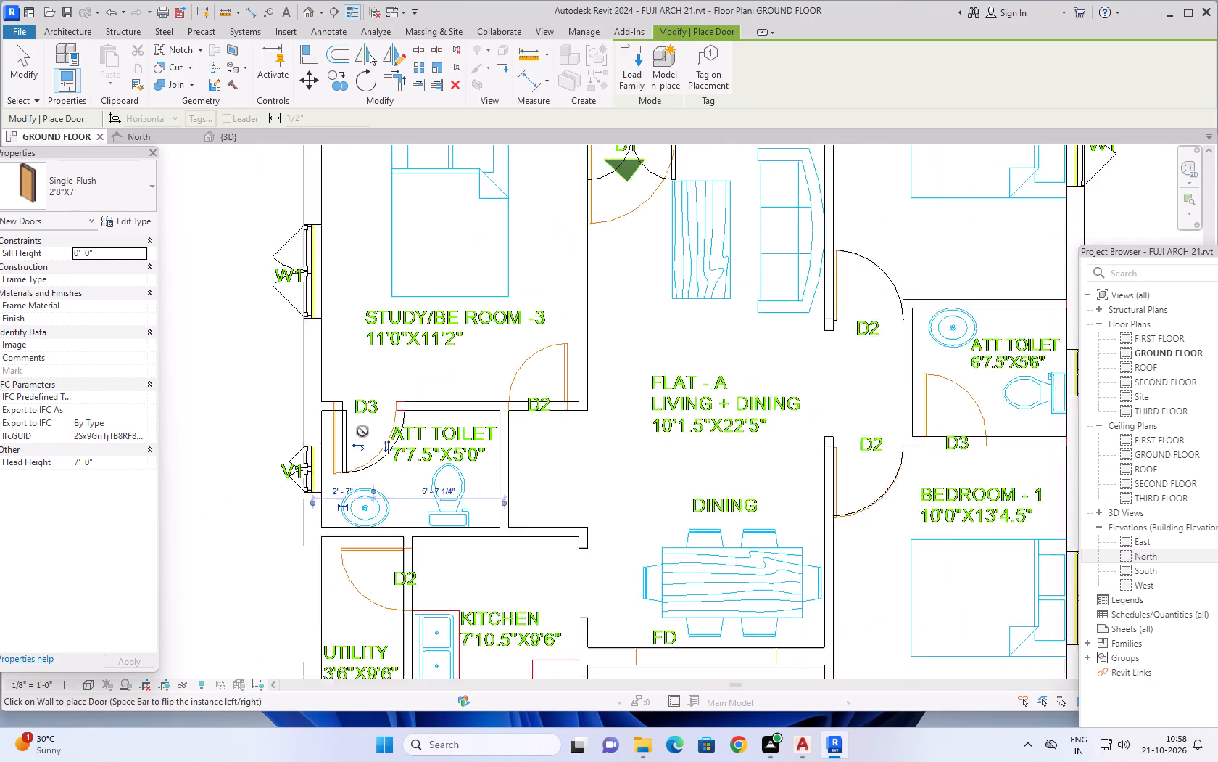
scroll(362, 433, "down", 3)
scroll(365, 523, "up", 10)
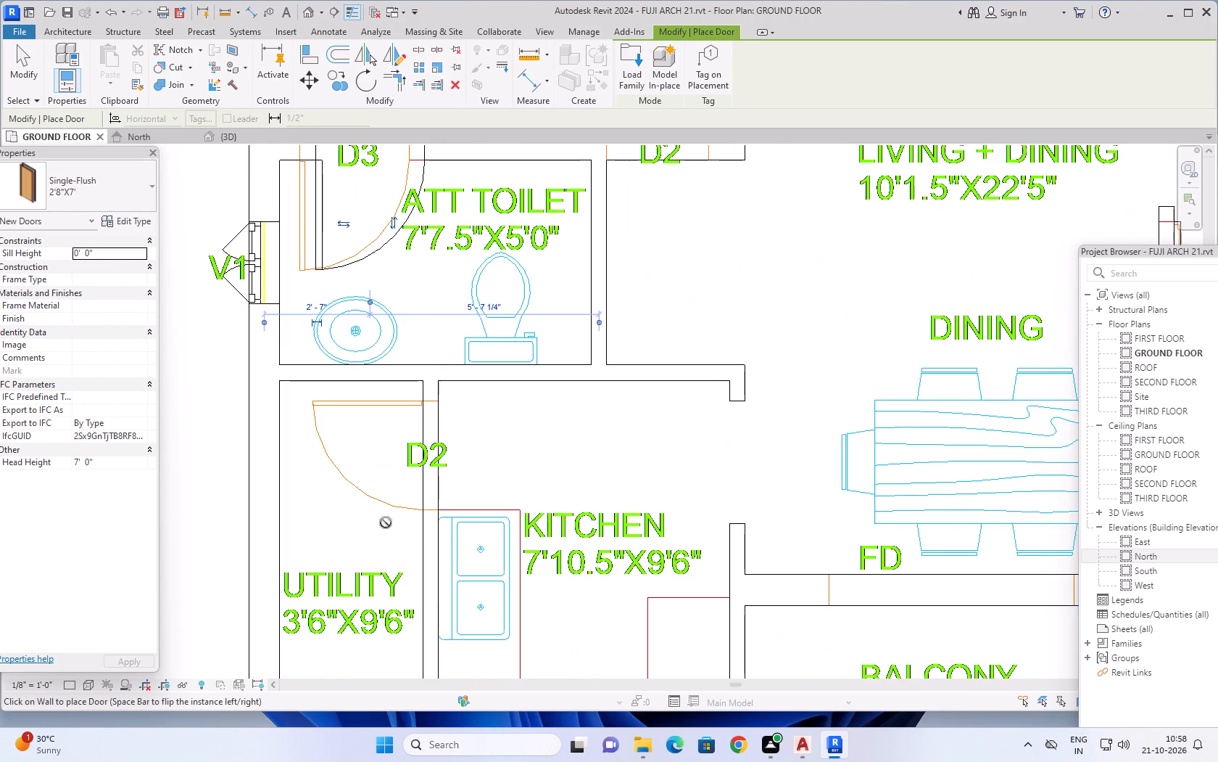
scroll(388, 520, "up", 3)
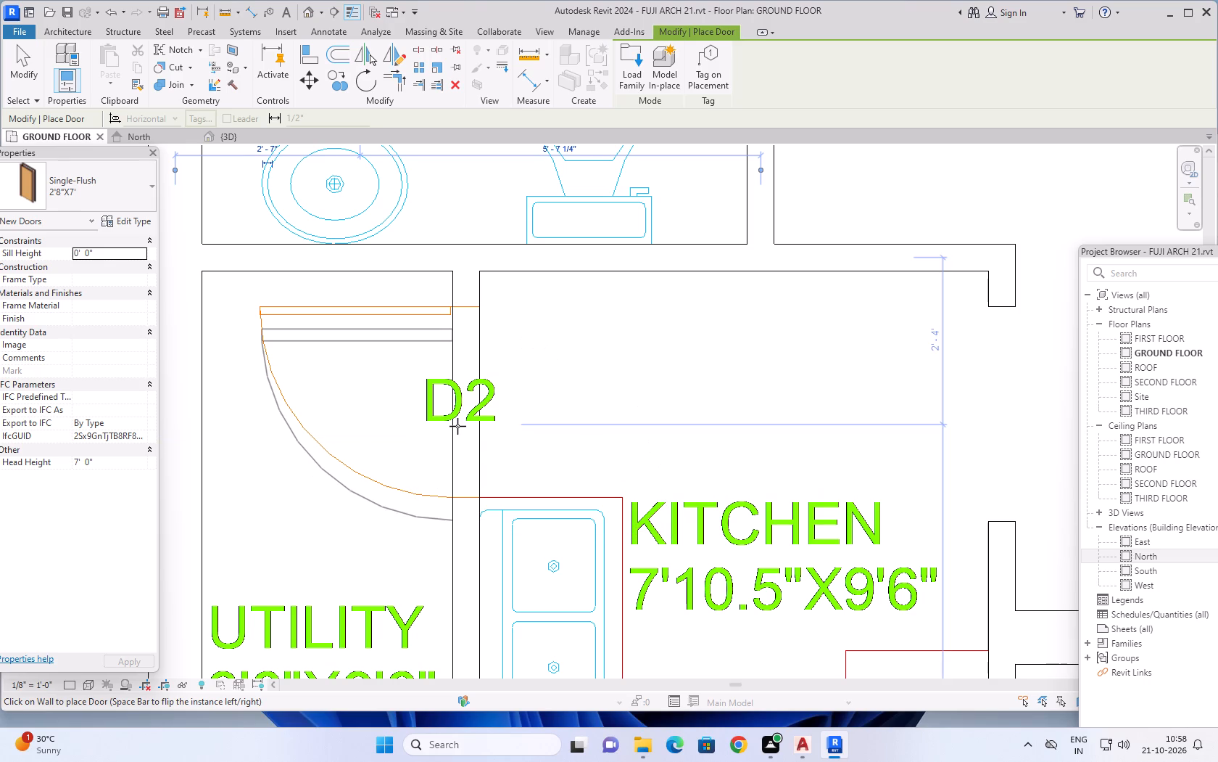
left_click(457, 425)
Place a 2'8"X7' door at the D3 opening between Flat-A's Bedroom-1 and its attached toilet, swinging into the toilet.
scroll(602, 402, "down", 10)
scroll(667, 416, "down", 3)
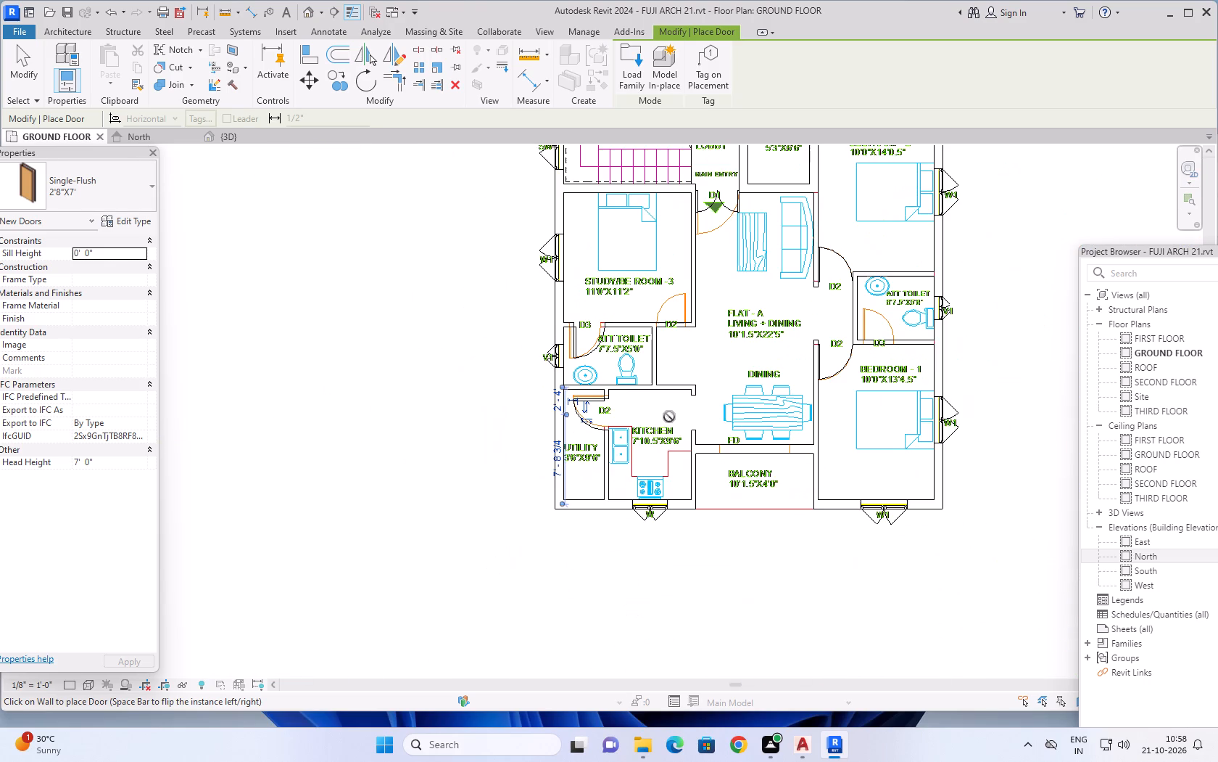
middle_click_drag(669, 417, 384, 441)
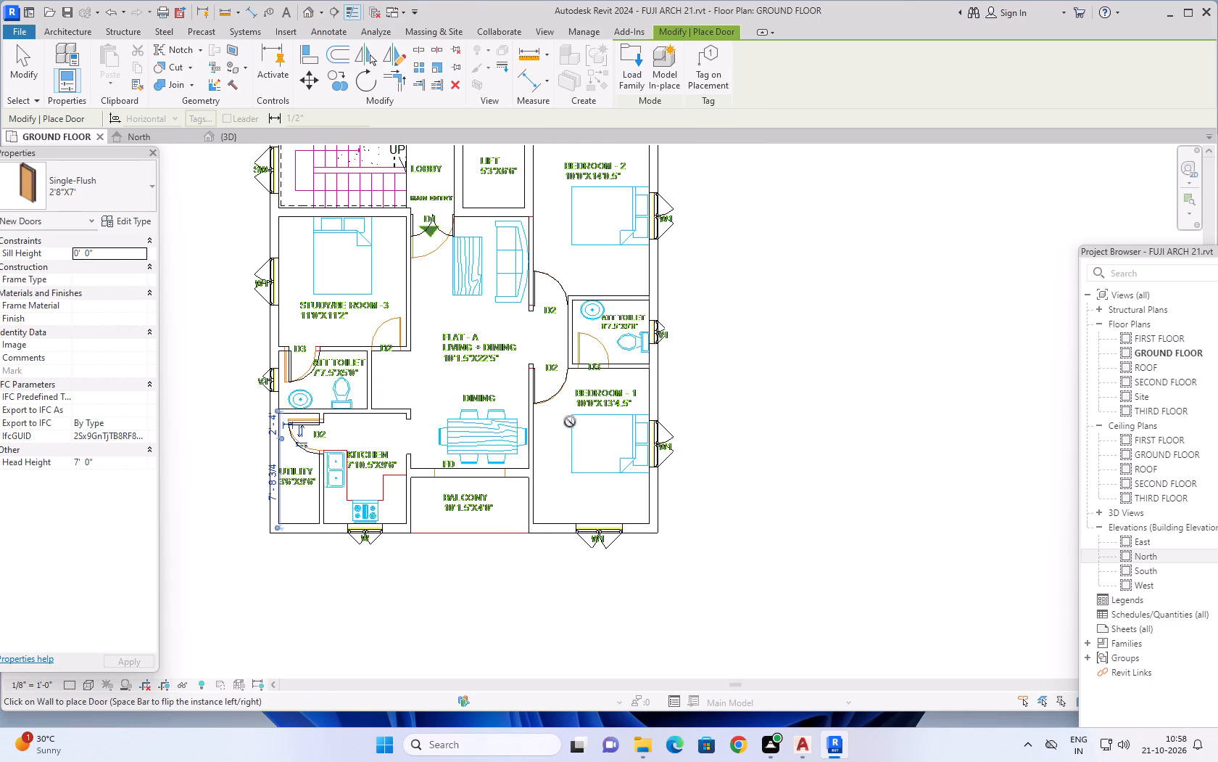
scroll(586, 389, "up", 15)
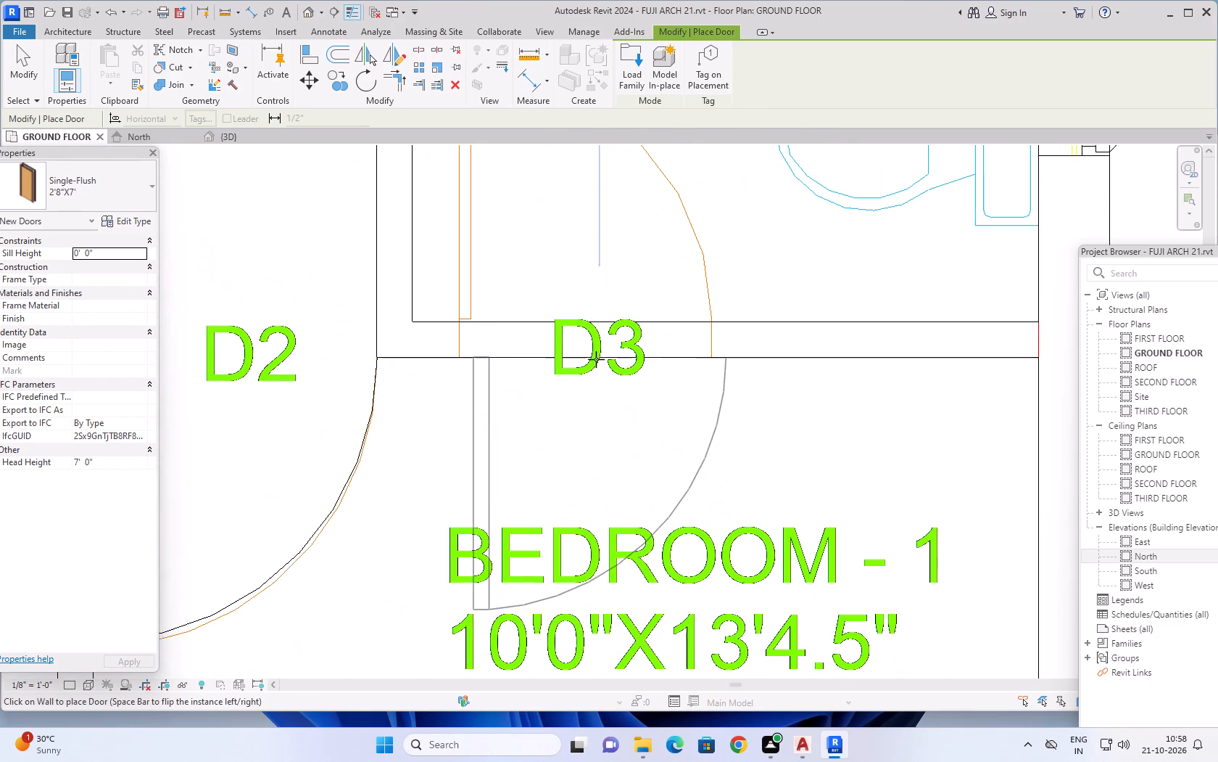
key("space")
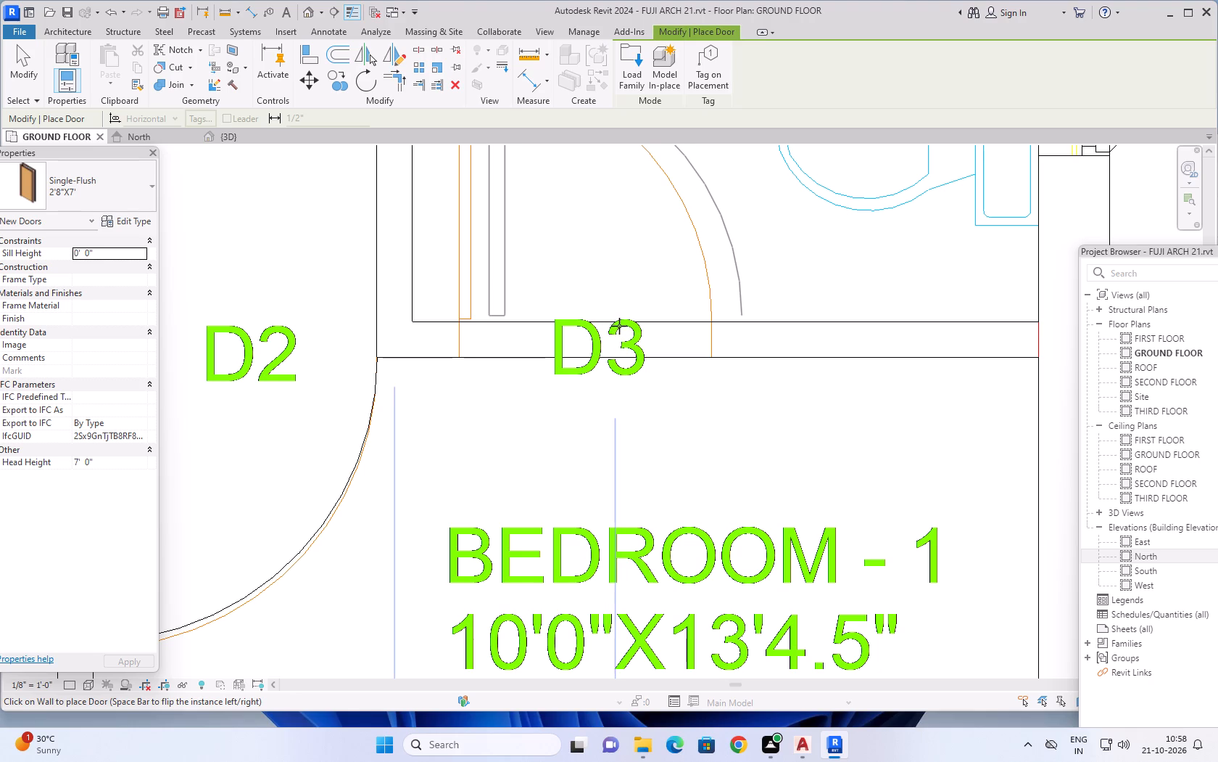
left_click(620, 326)
Place a 2'8"X7' door at the D3 opening between Flat-A's Bedroom-2 and the 7'0"X6'1" attached toilet, swinging into the toilet.
scroll(619, 356, "down", 12)
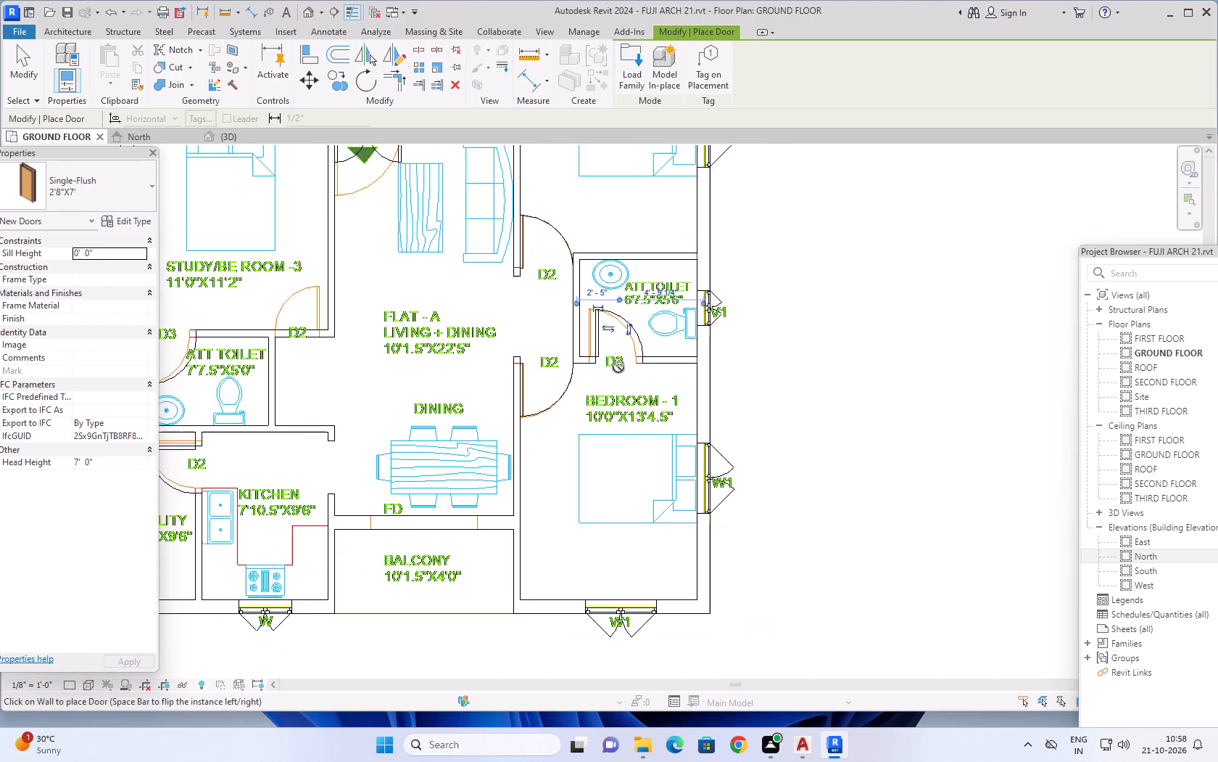
scroll(618, 367, "down", 8)
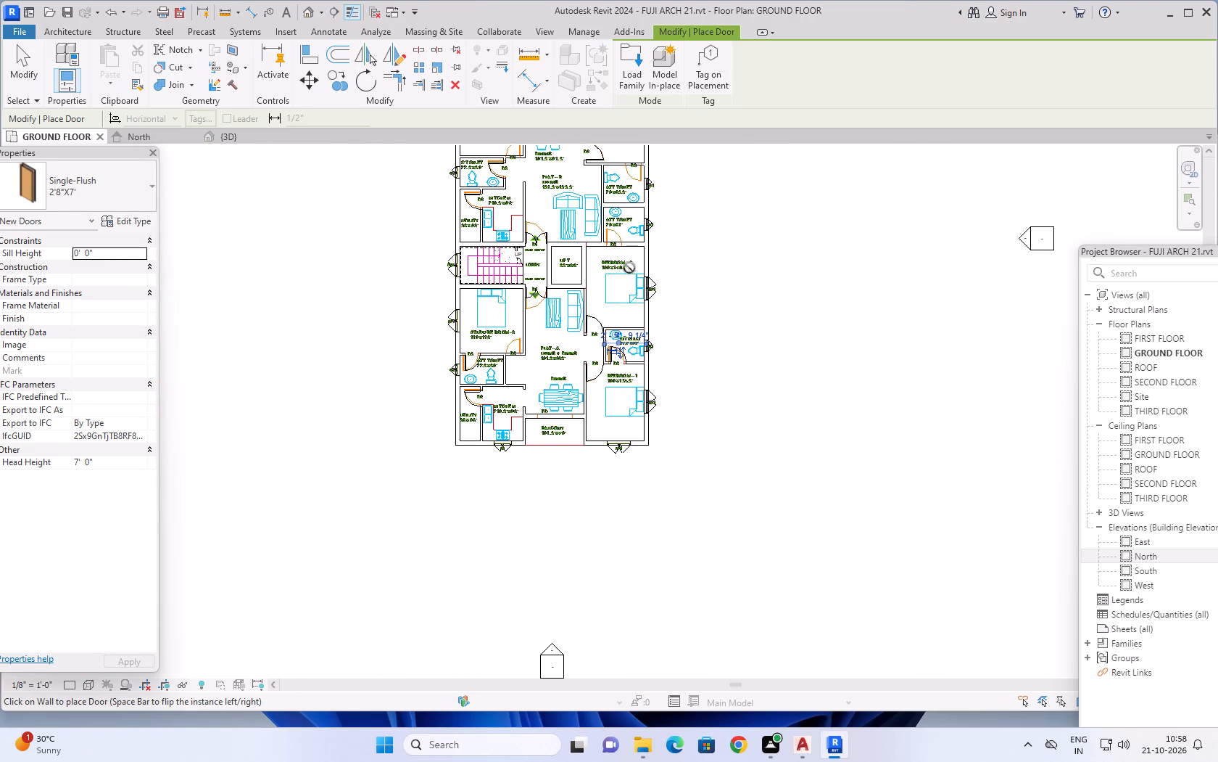
middle_click_drag(629, 268, 579, 470)
scroll(555, 430, "up", 5)
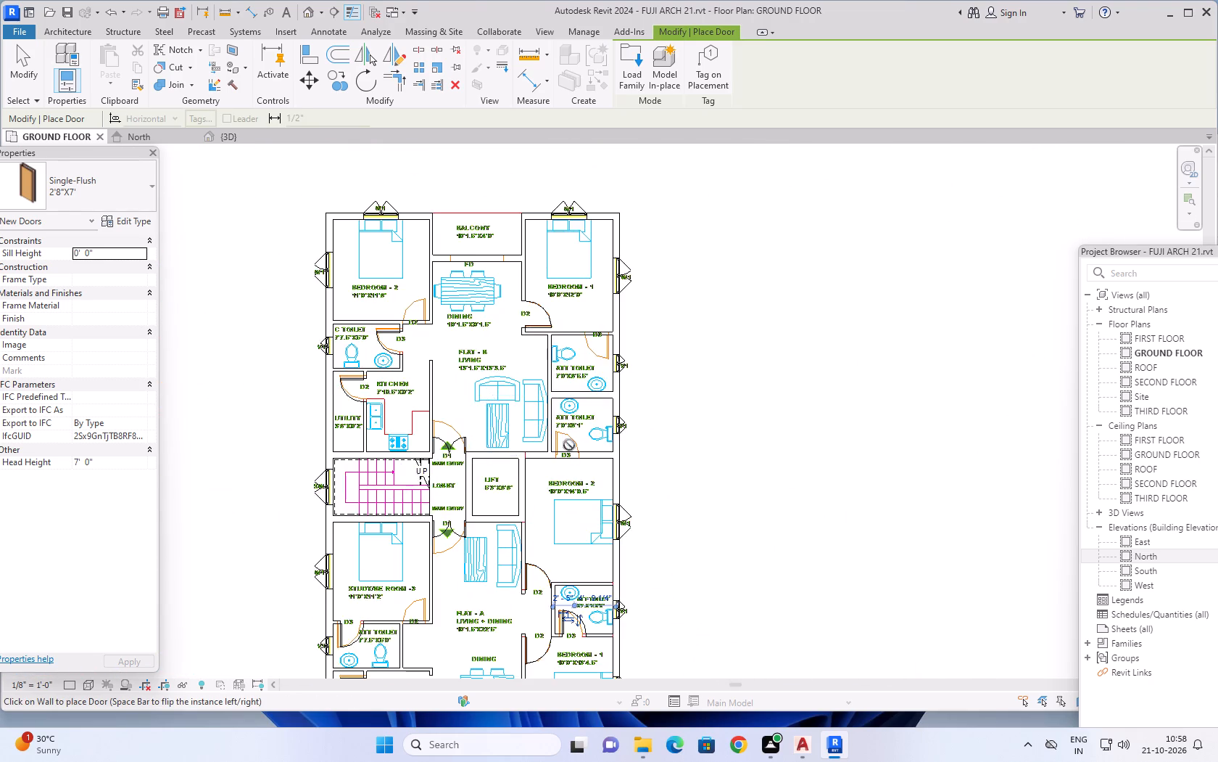
scroll(569, 445, "up", 11)
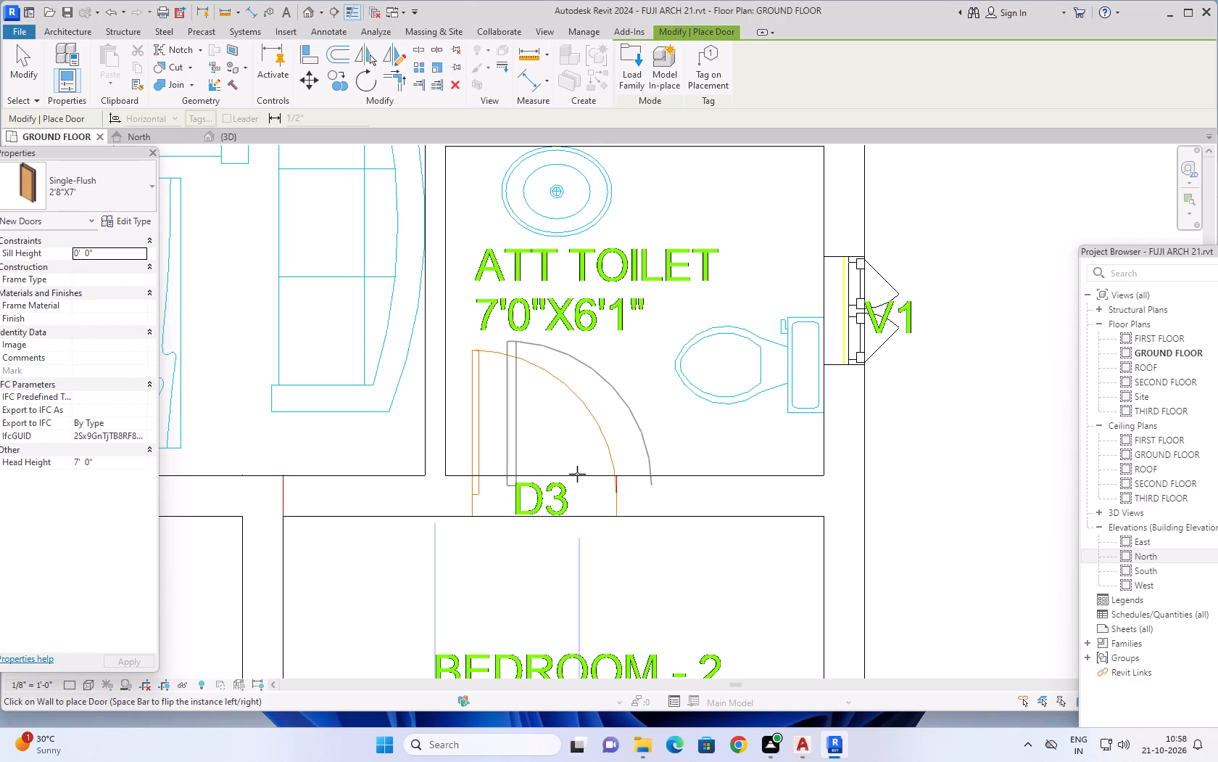
left_click(577, 474)
Place a 2'8"X7' door at the D3 opening between Flat-B's Bedroom-1 and its attached toilet, swinging into the toilet.
scroll(579, 426, "down", 6)
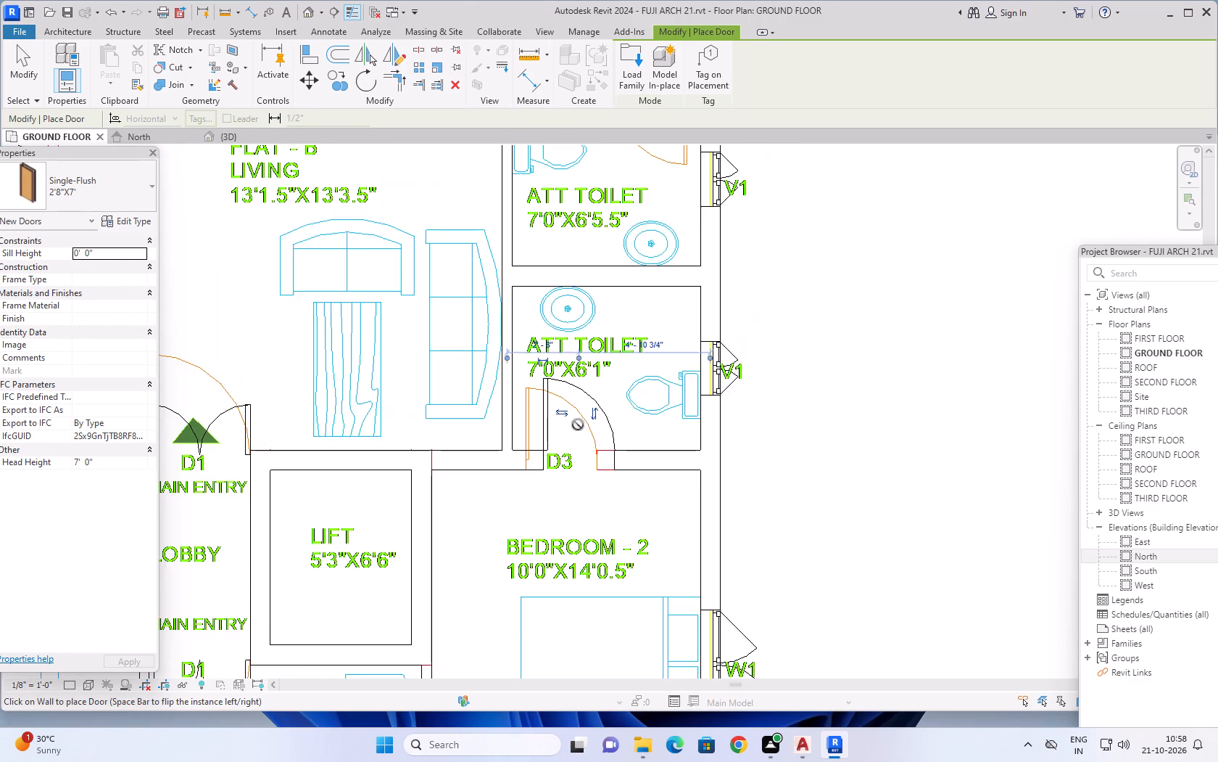
scroll(578, 425, "down", 8)
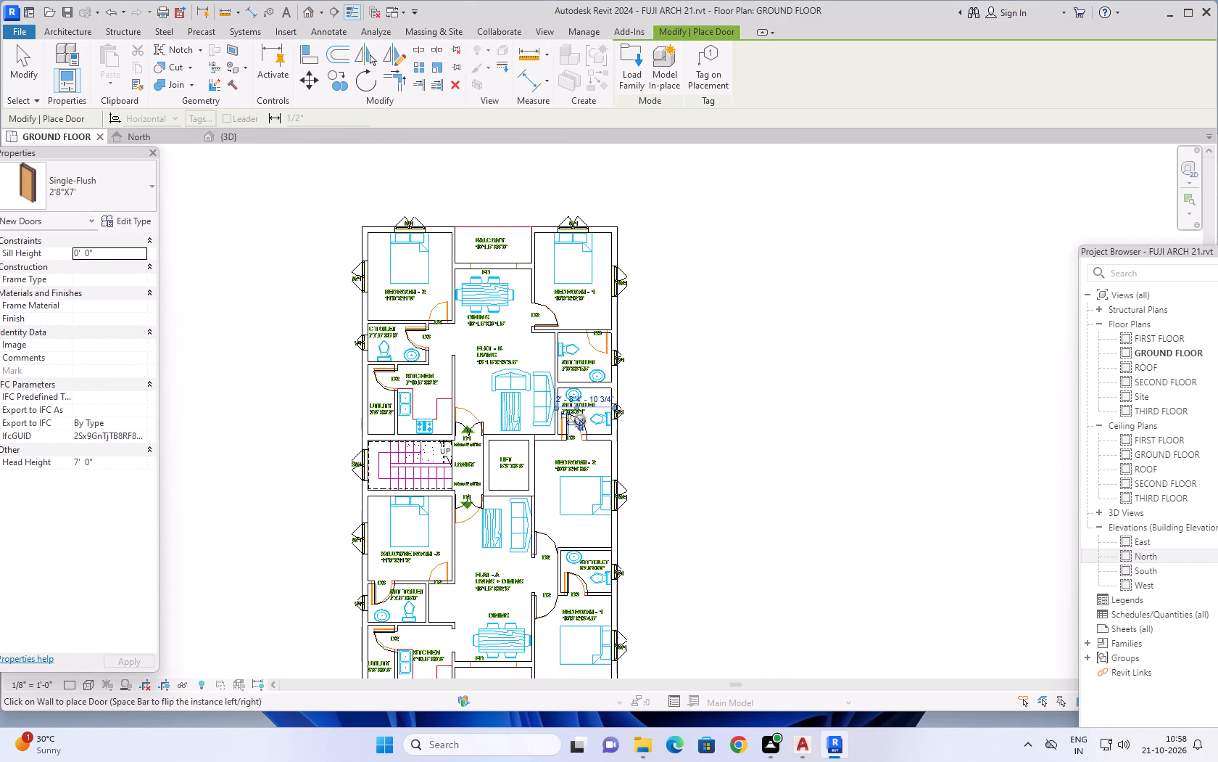
middle_click_drag(587, 393, 551, 504)
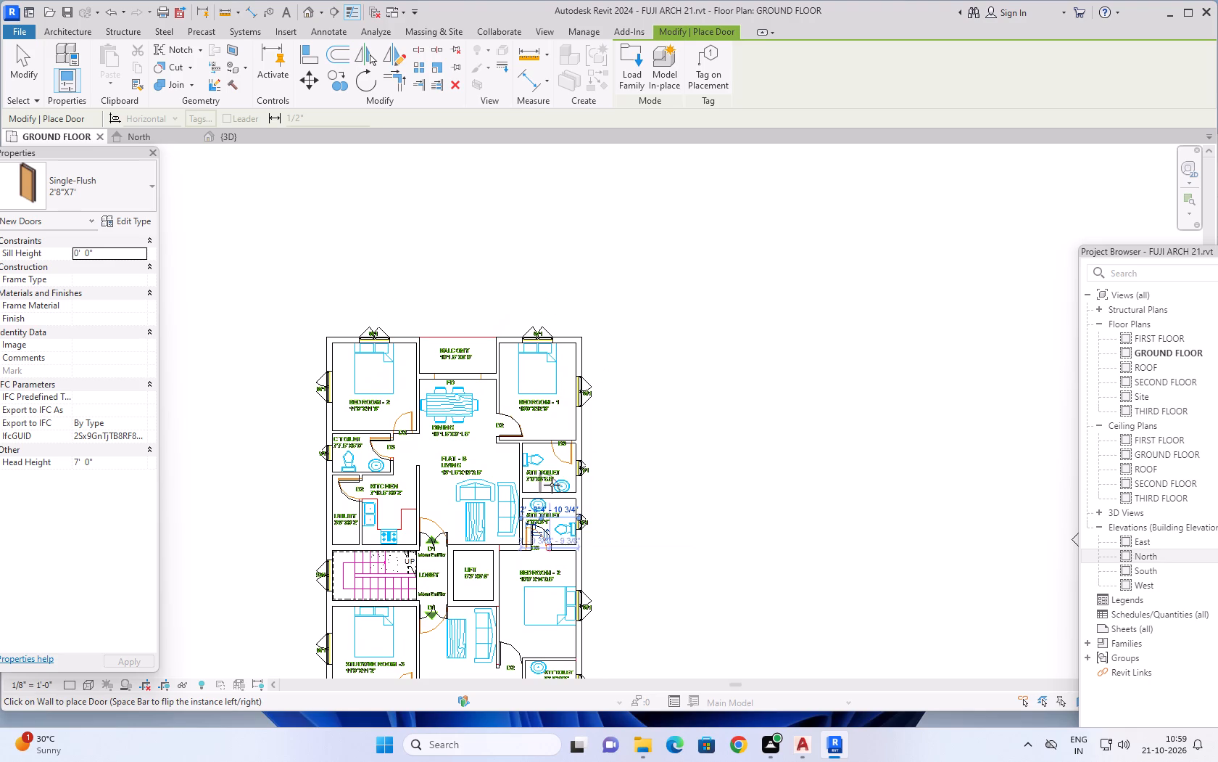
scroll(408, 411, "up", 10)
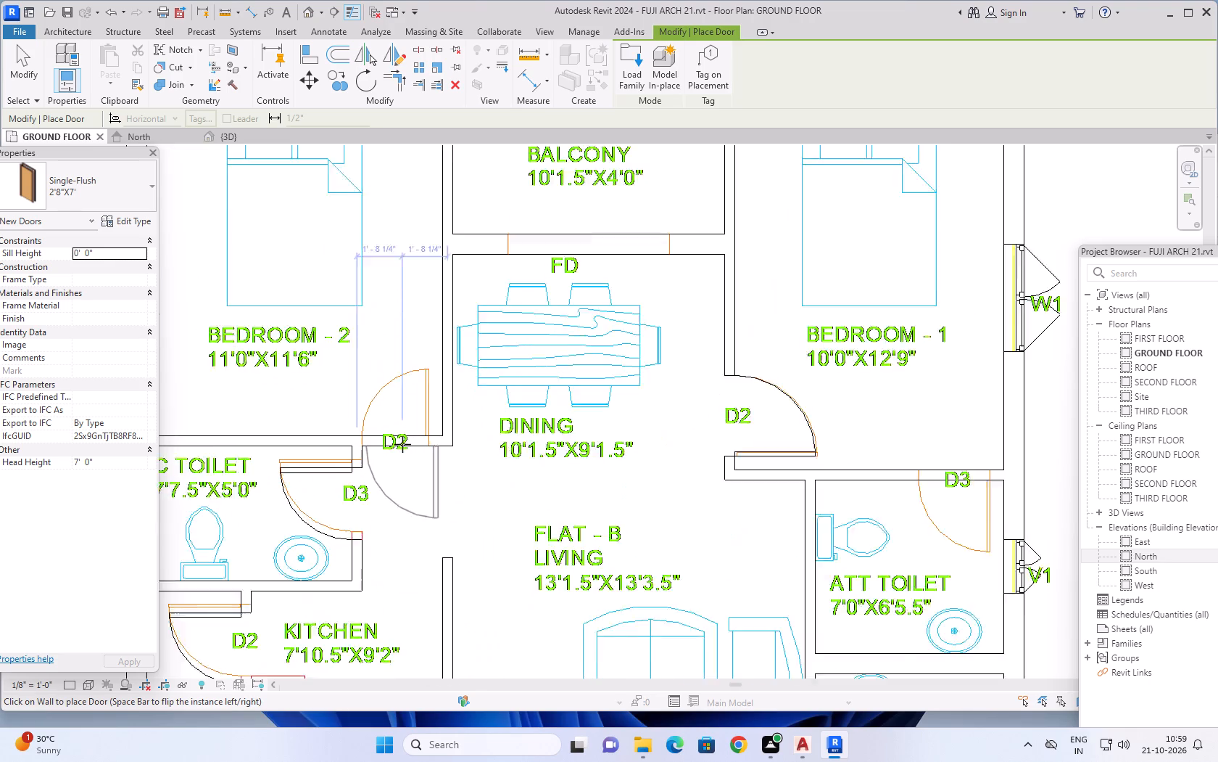
scroll(402, 444, "up", 3)
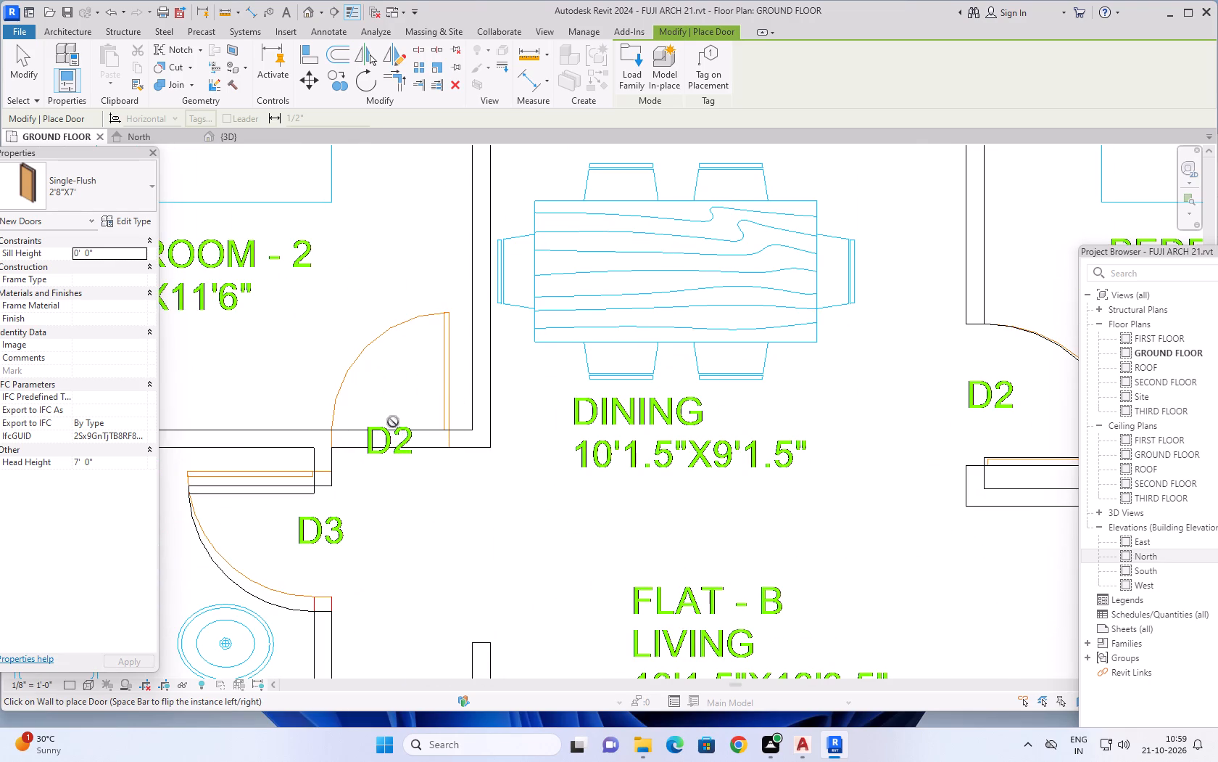
scroll(665, 429, "down", 3)
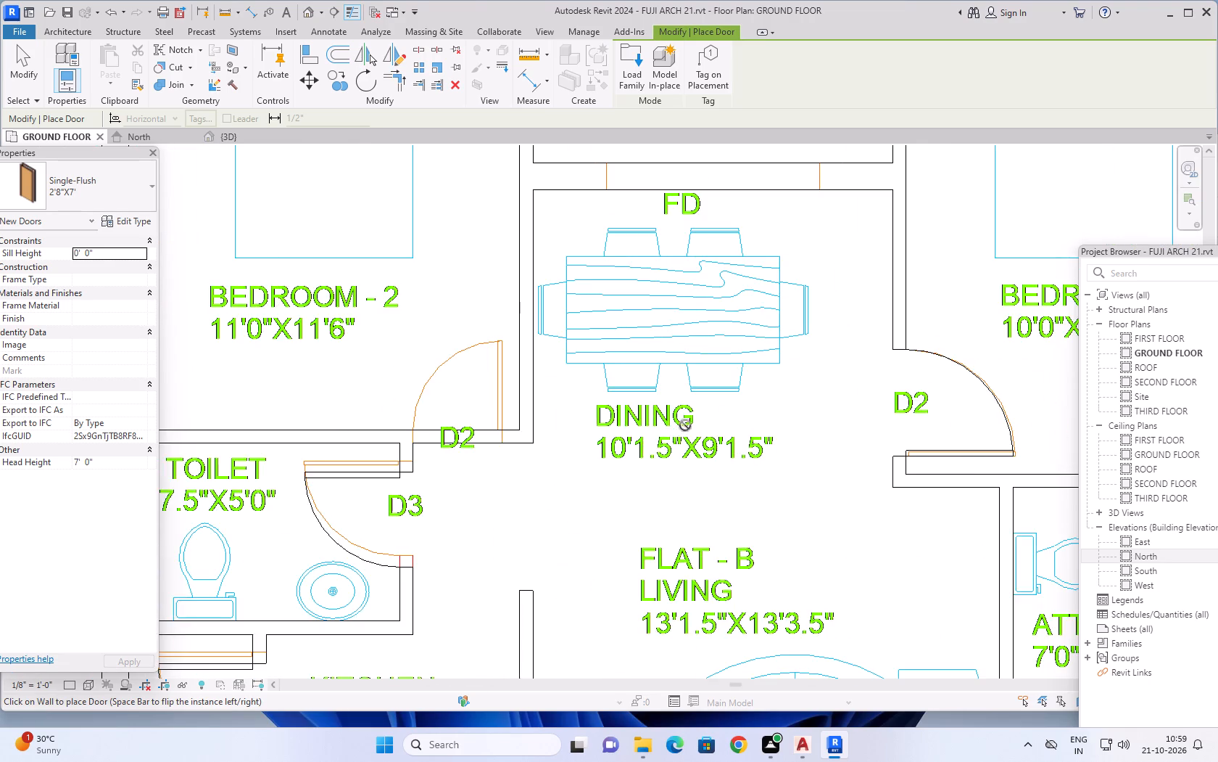
scroll(687, 425, "down", 3)
scroll(758, 416, "down", 3)
scroll(913, 455, "up", 4)
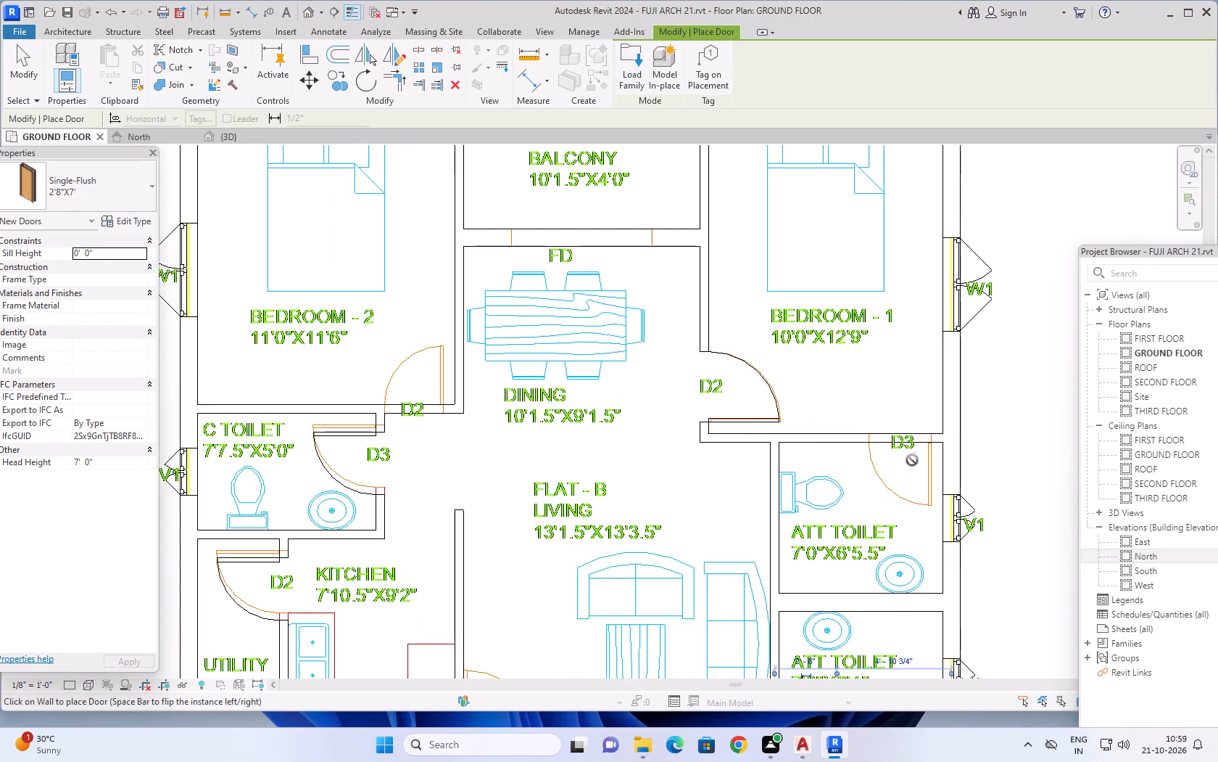
scroll(909, 462, "up", 11)
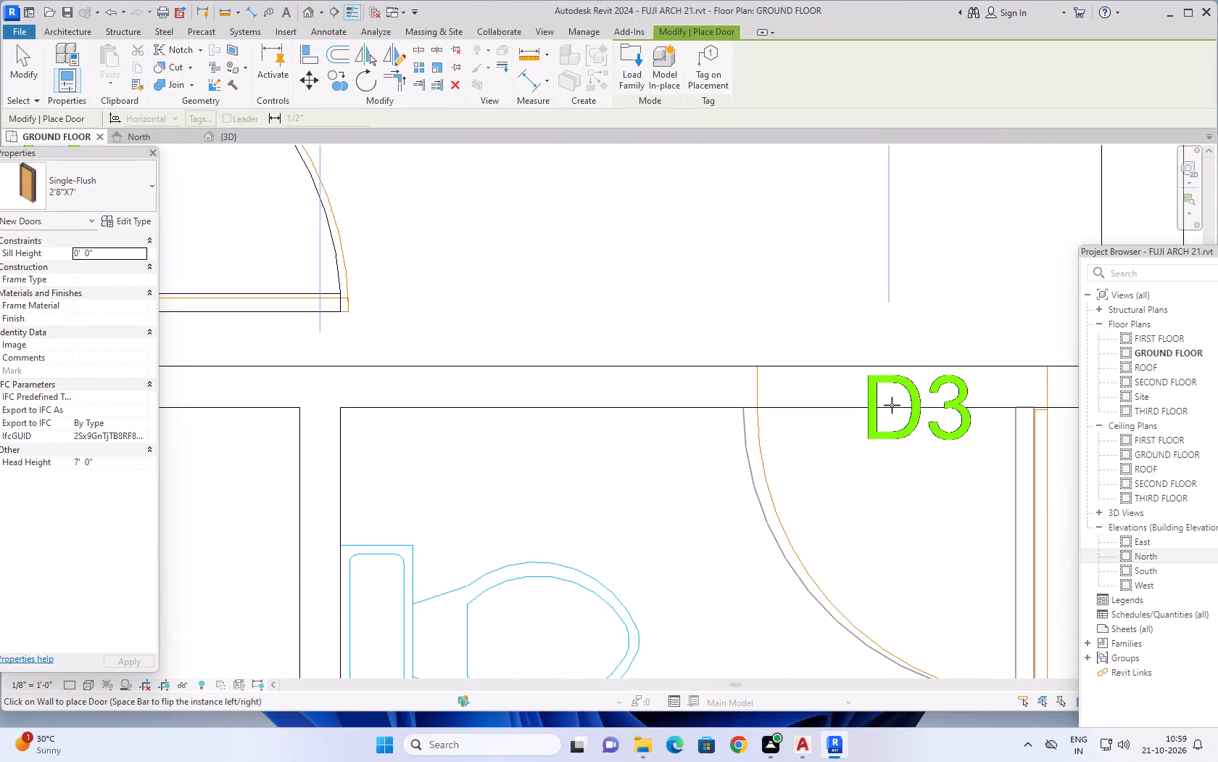
left_click(849, 409)
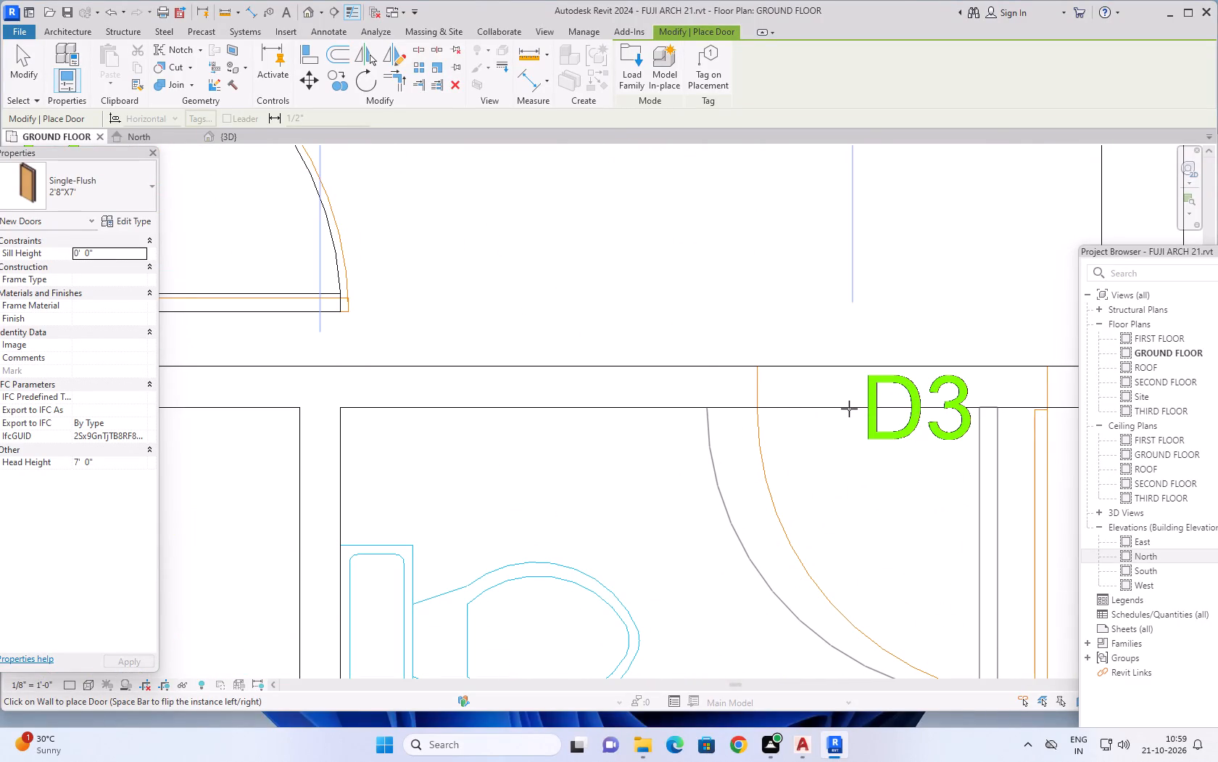
Align the opening edge of Flat-B's Bedroom-1 toilet door with the D3 jamb line in the linked DWG.
scroll(718, 411, "down", 12)
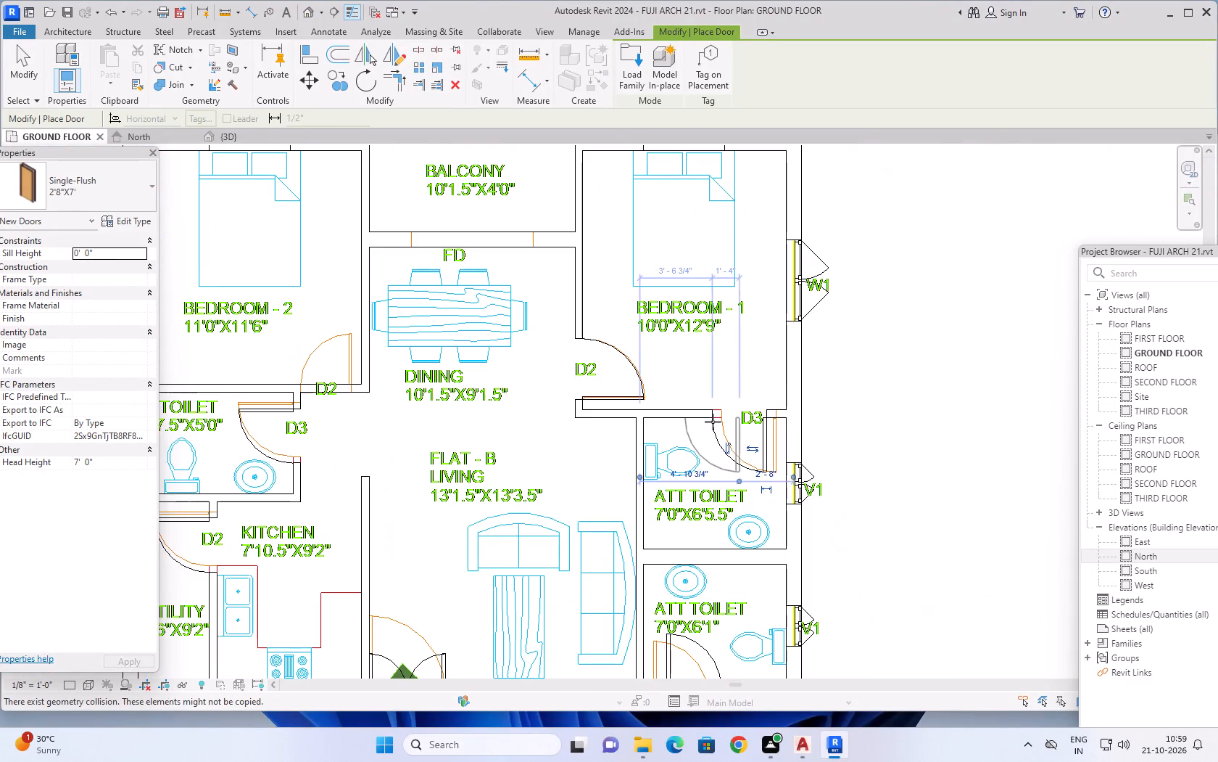
scroll(713, 422, "down", 5)
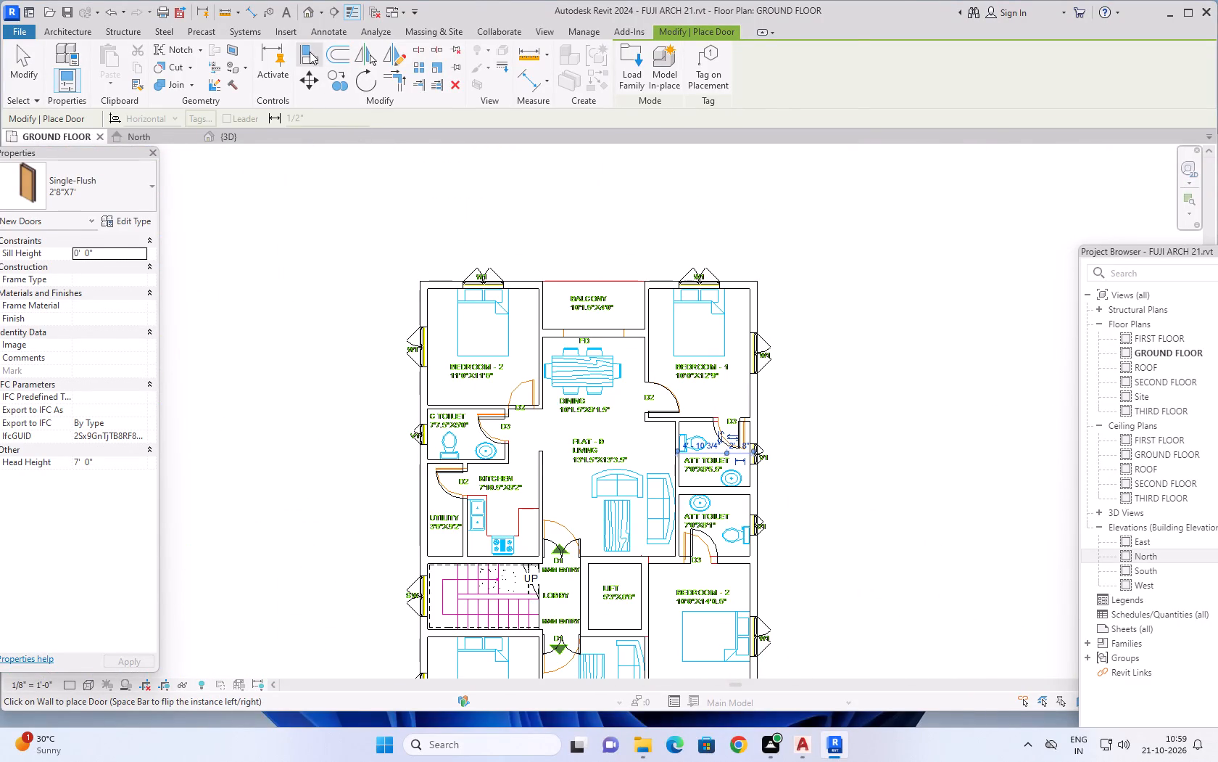
left_click(310, 52)
scroll(733, 417, "up", 12)
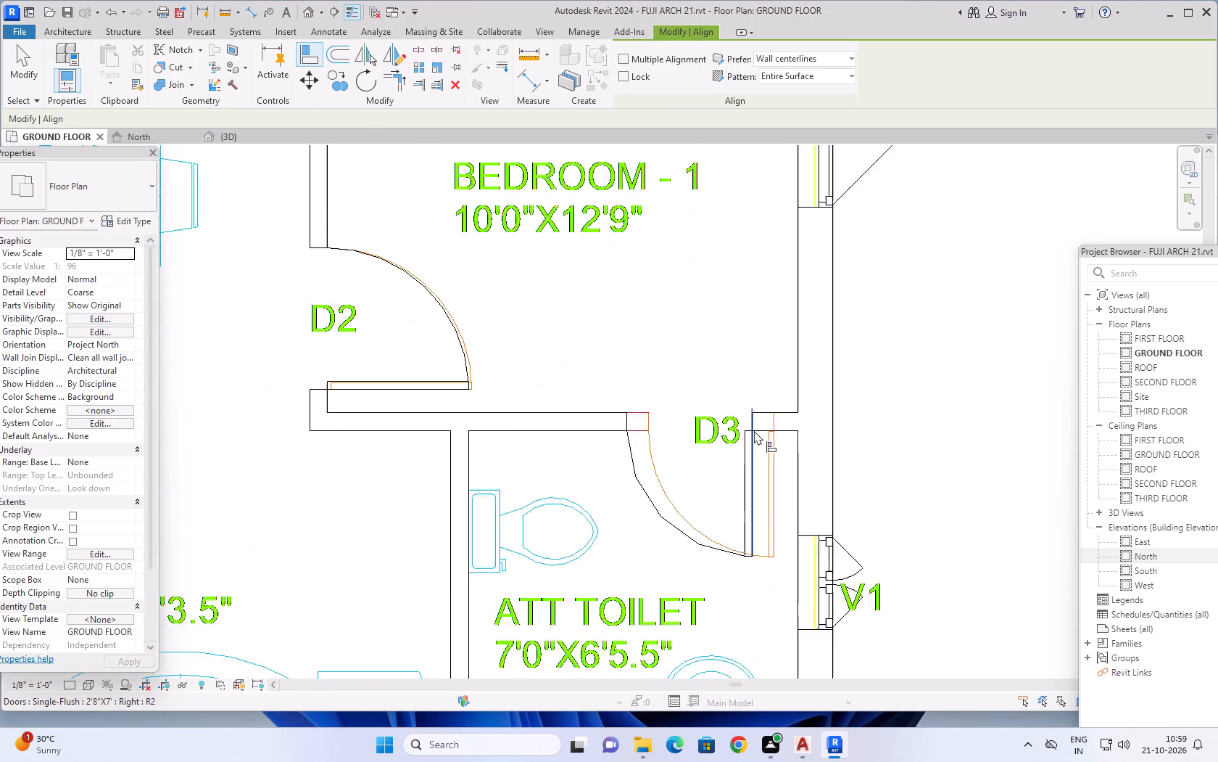
scroll(754, 430, "up", 9)
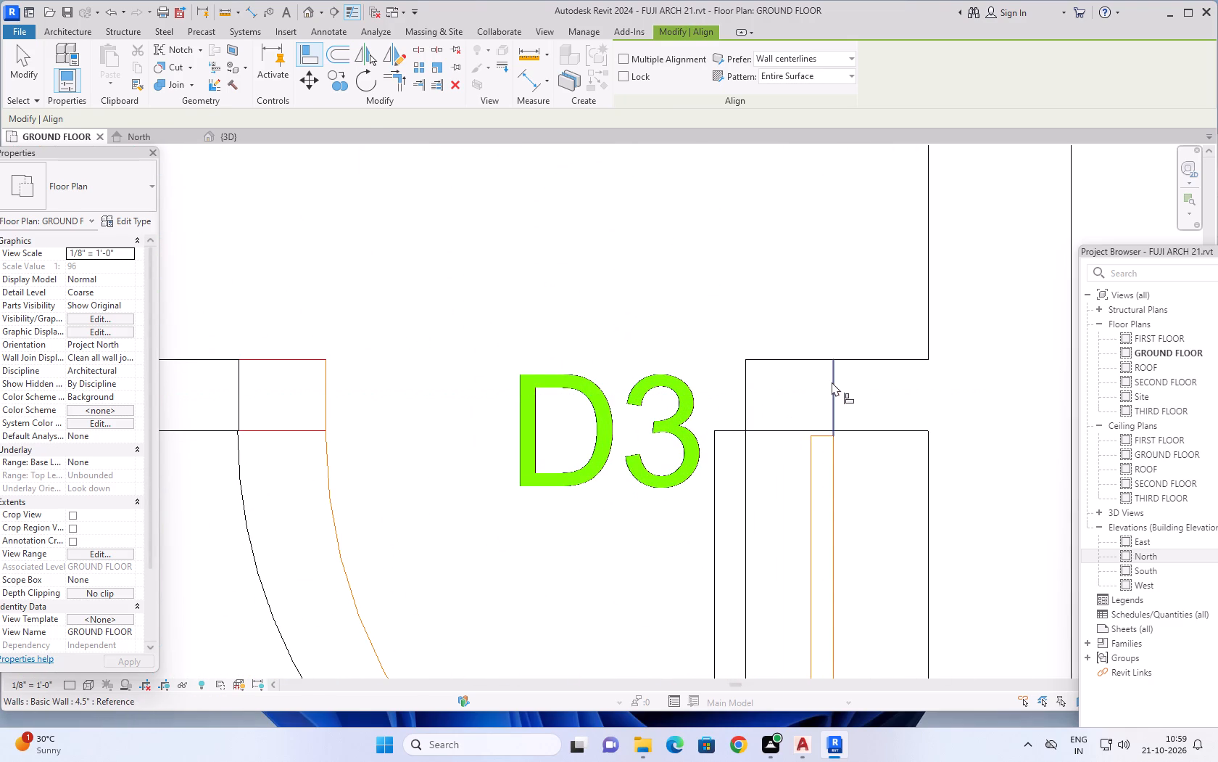
left_click(832, 382)
left_click(747, 384)
Align the opening edge of Flat-A's Bedroom-2 toilet door with the D3 jamb line in the linked DWG.
scroll(675, 396, "down", 10)
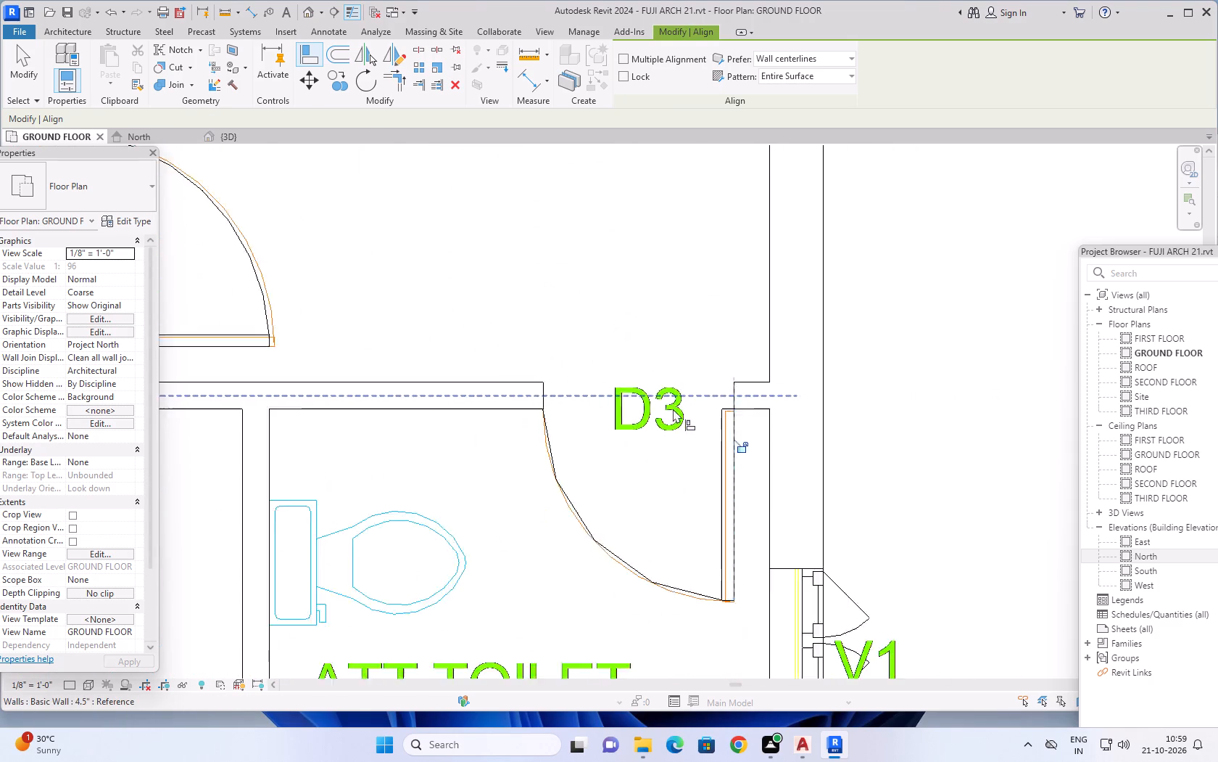
scroll(672, 411, "down", 8)
middle_click_drag(658, 454, 633, 319)
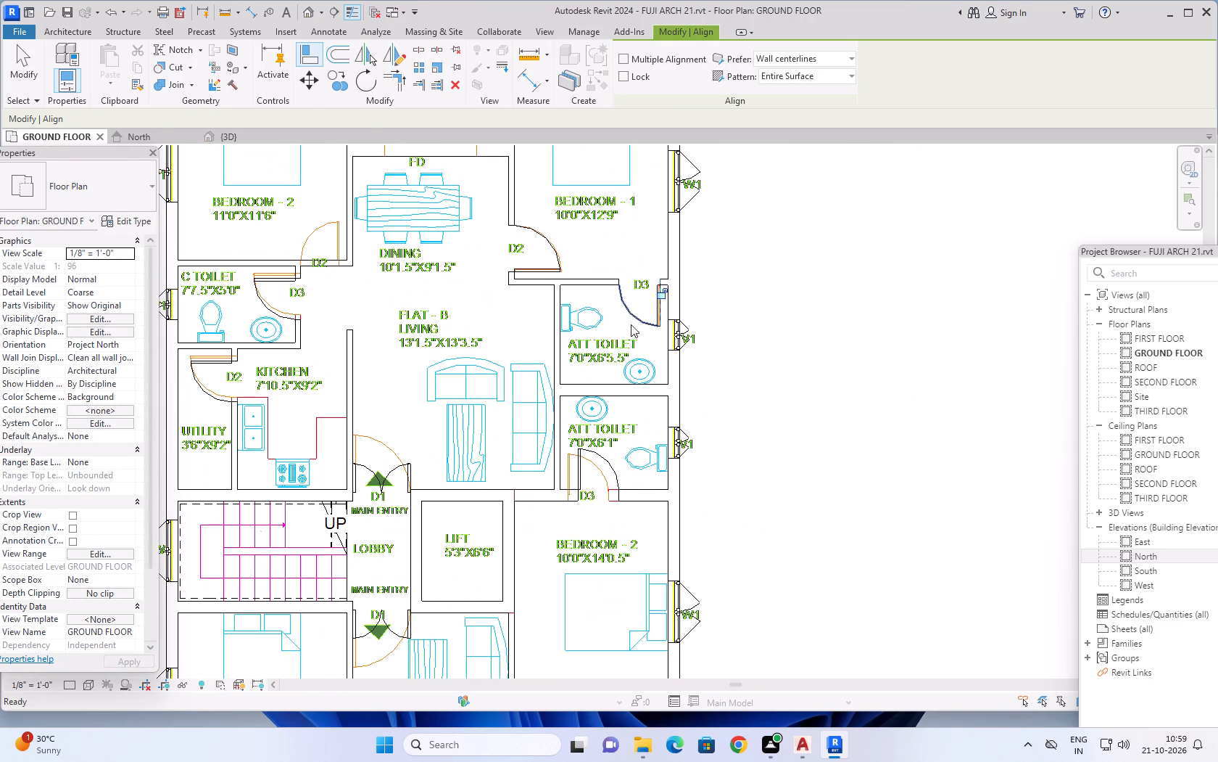
scroll(568, 492, "up", 15)
scroll(600, 492, "down", 1)
scroll(600, 492, "up", 2)
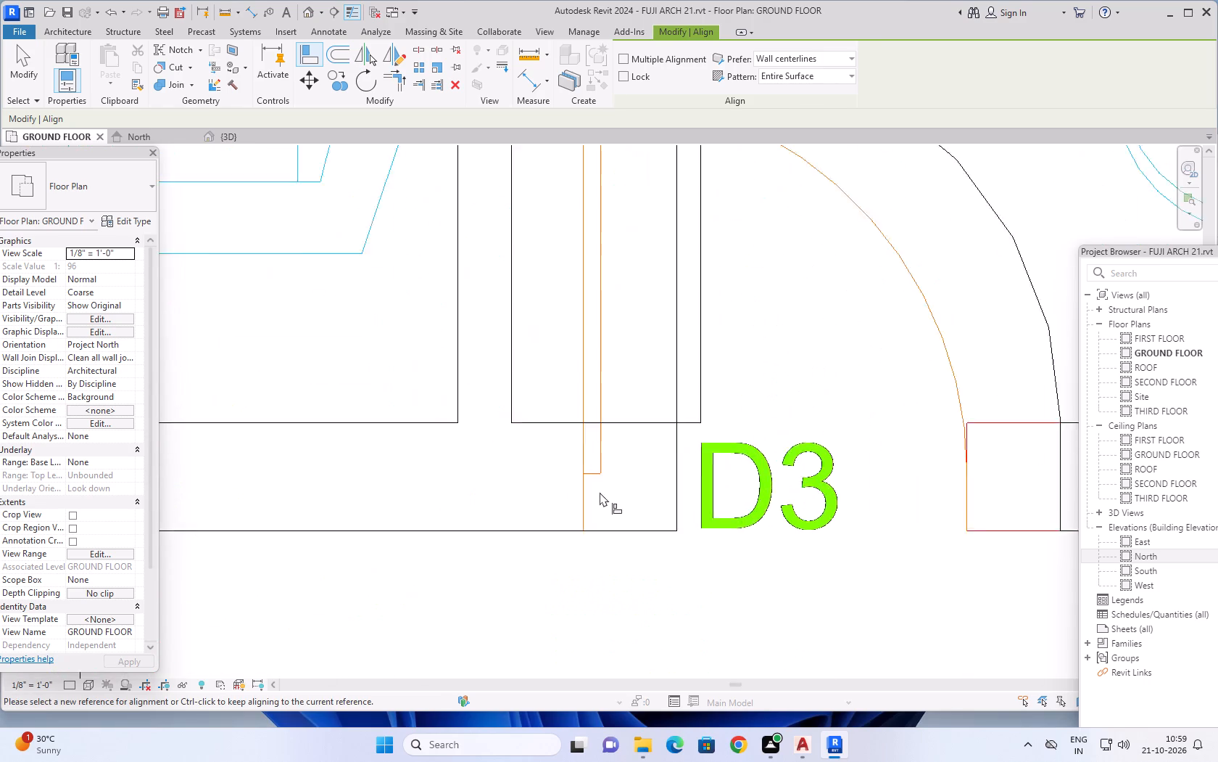
scroll(600, 492, "up", 1)
left_click(583, 509)
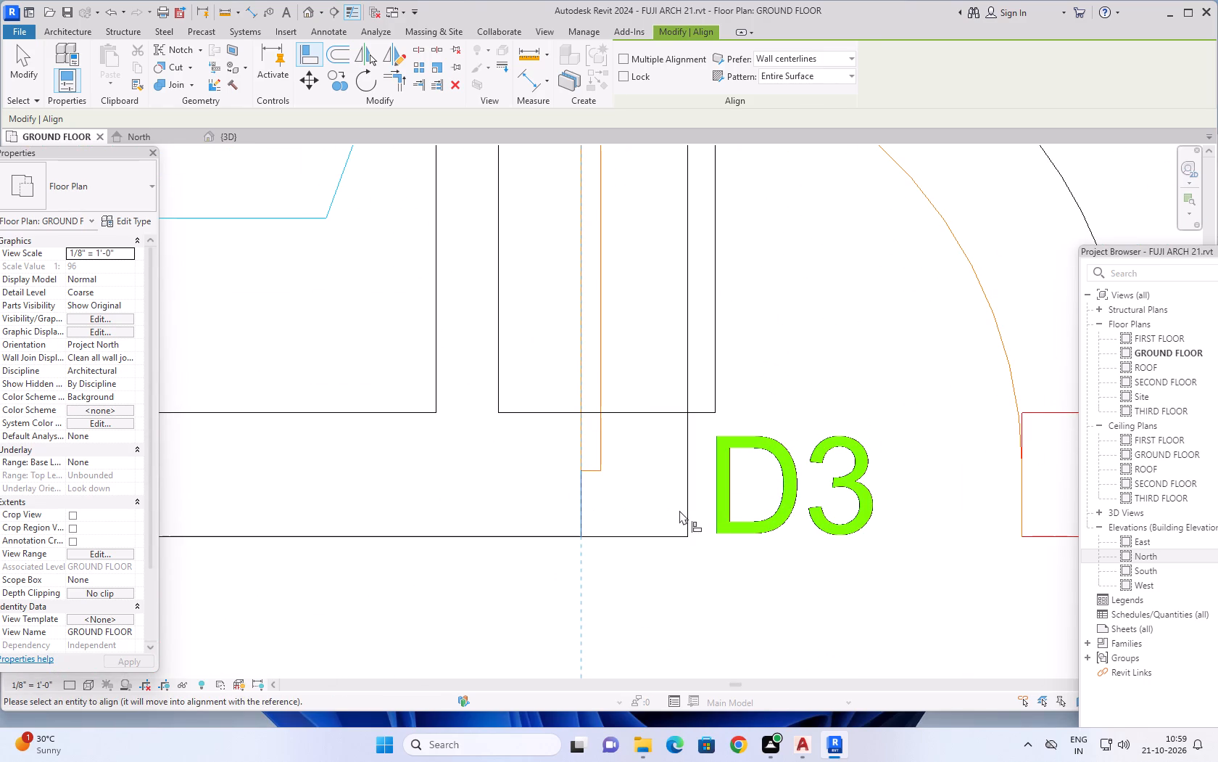
left_click(684, 508)
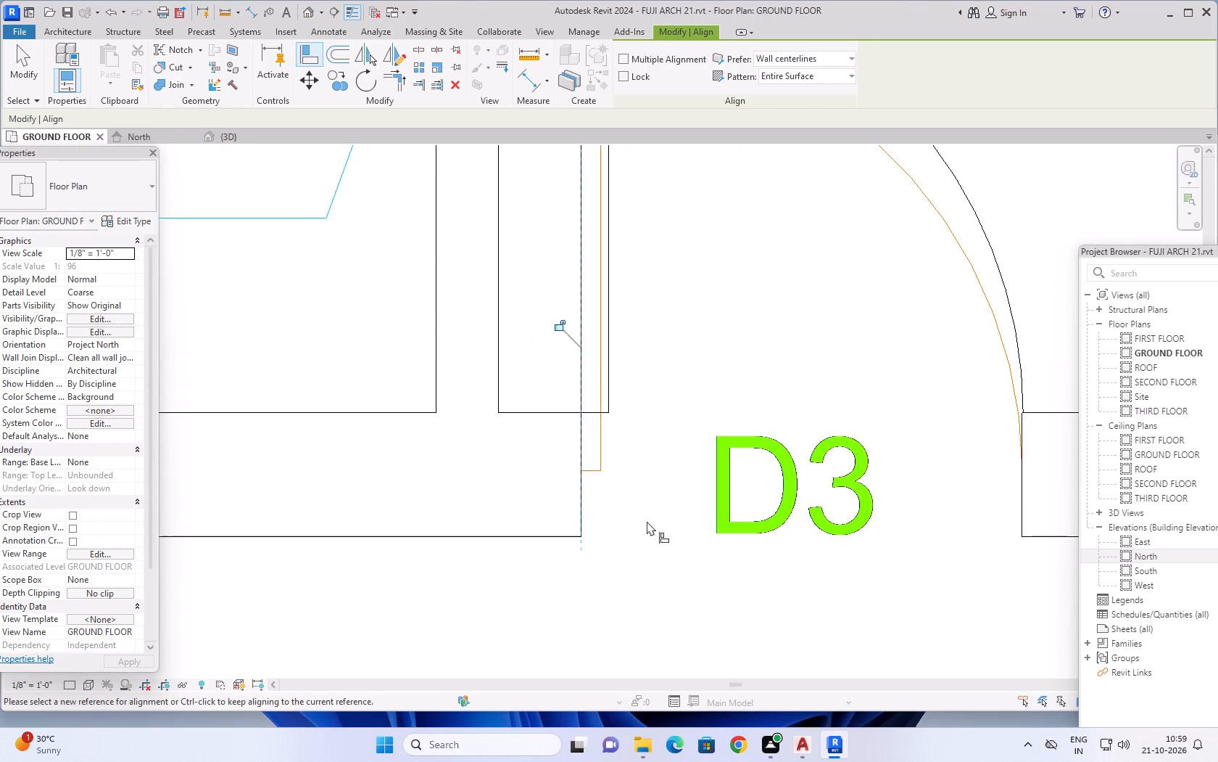
Align the opening edge of Flat-A's Bedroom-1 toilet door with the D3 jamb line in the linked DWG.
scroll(591, 539, "down", 18)
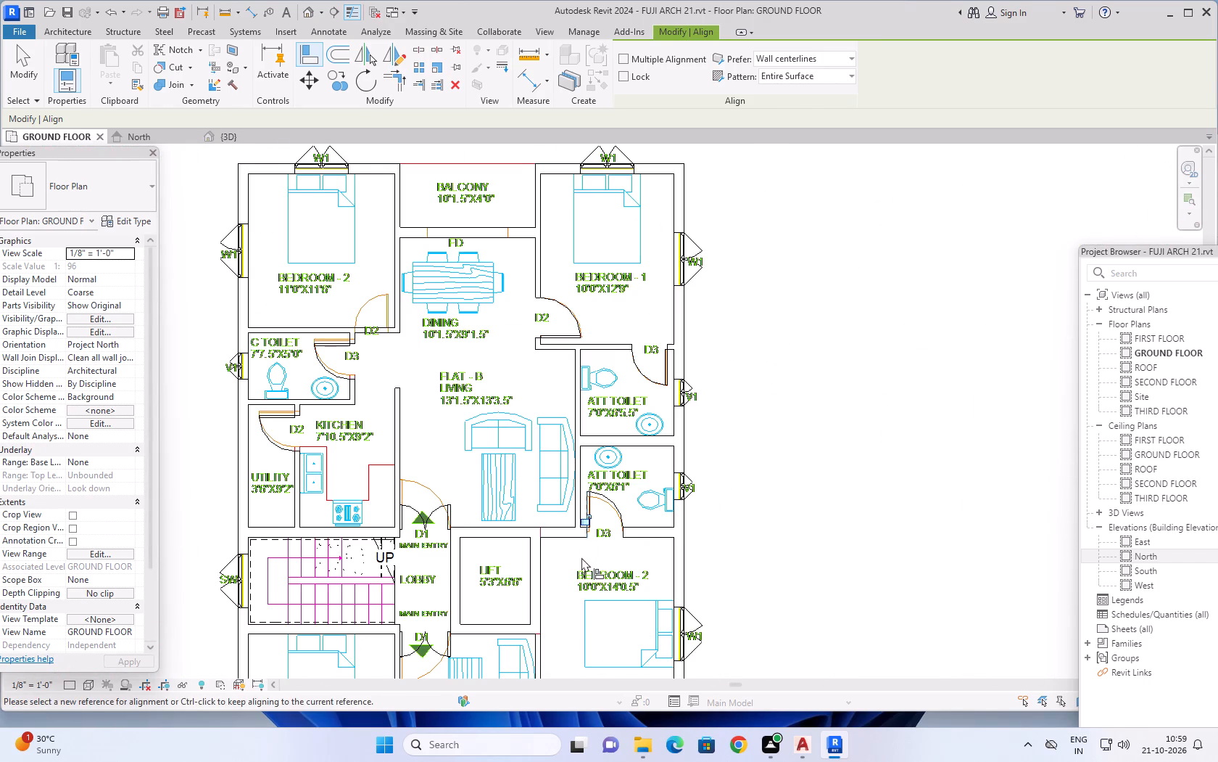
middle_click_drag(581, 558, 593, 578)
middle_click_drag(593, 578, 597, 556)
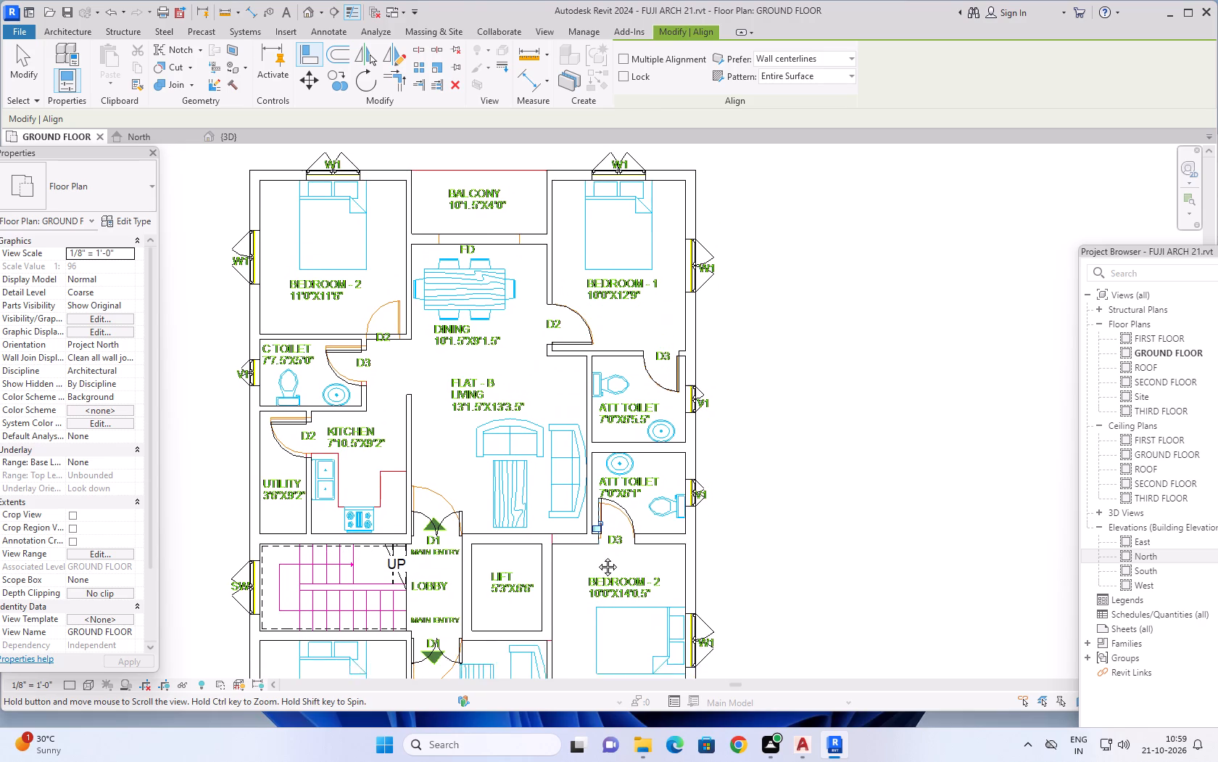
middle_click_drag(597, 556, 629, 478)
middle_click_drag(614, 515, 608, 372)
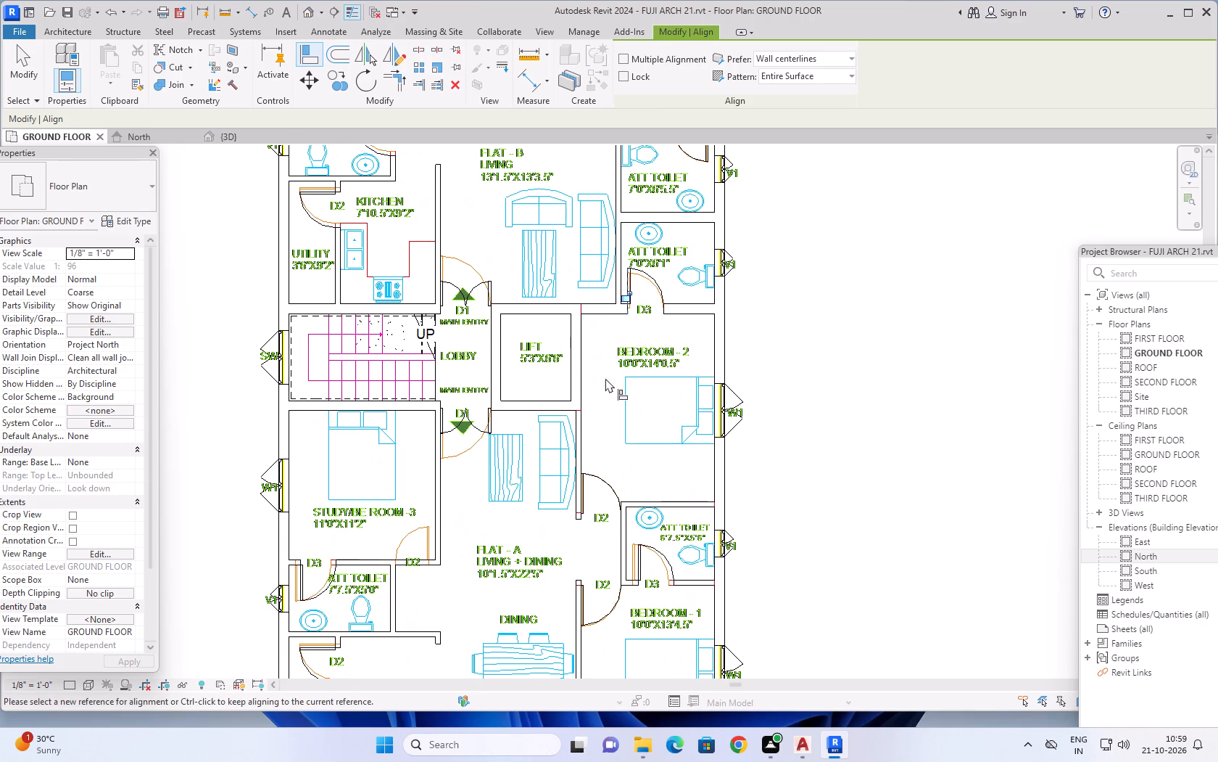
scroll(593, 492, "up", 3)
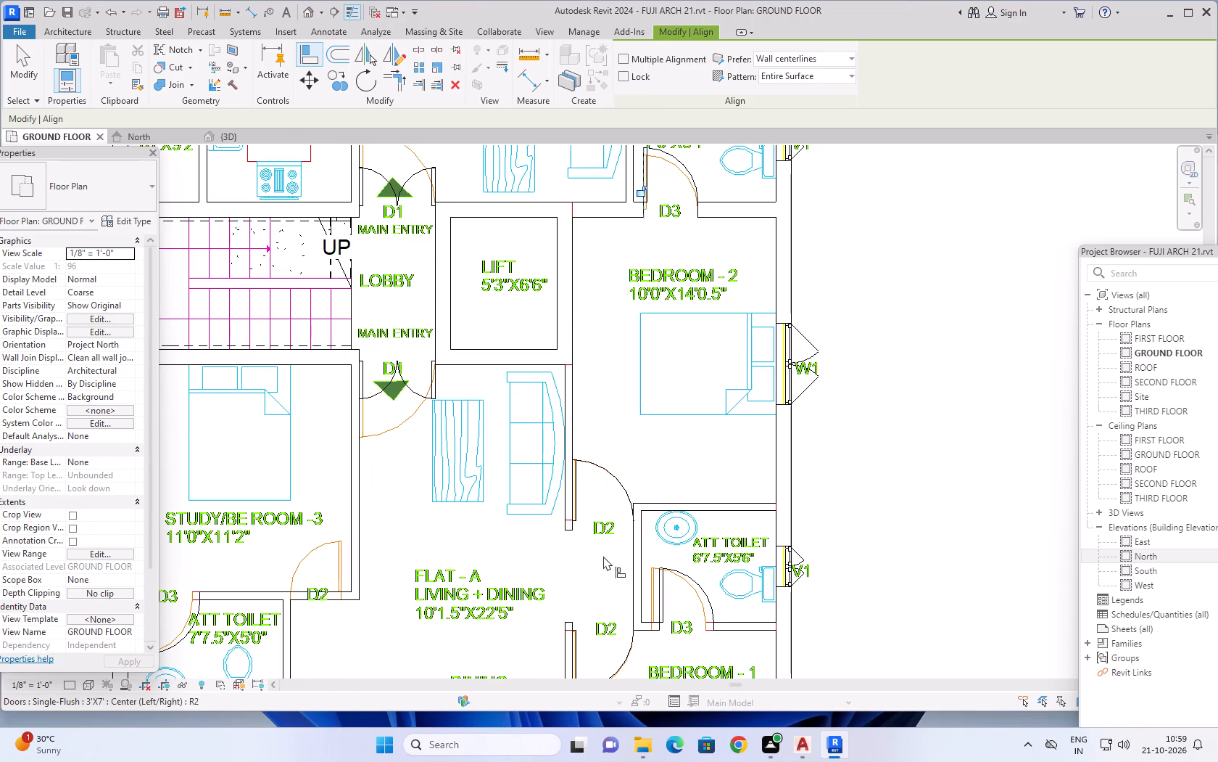
middle_click_drag(597, 562, 570, 382)
scroll(620, 429, "up", 10)
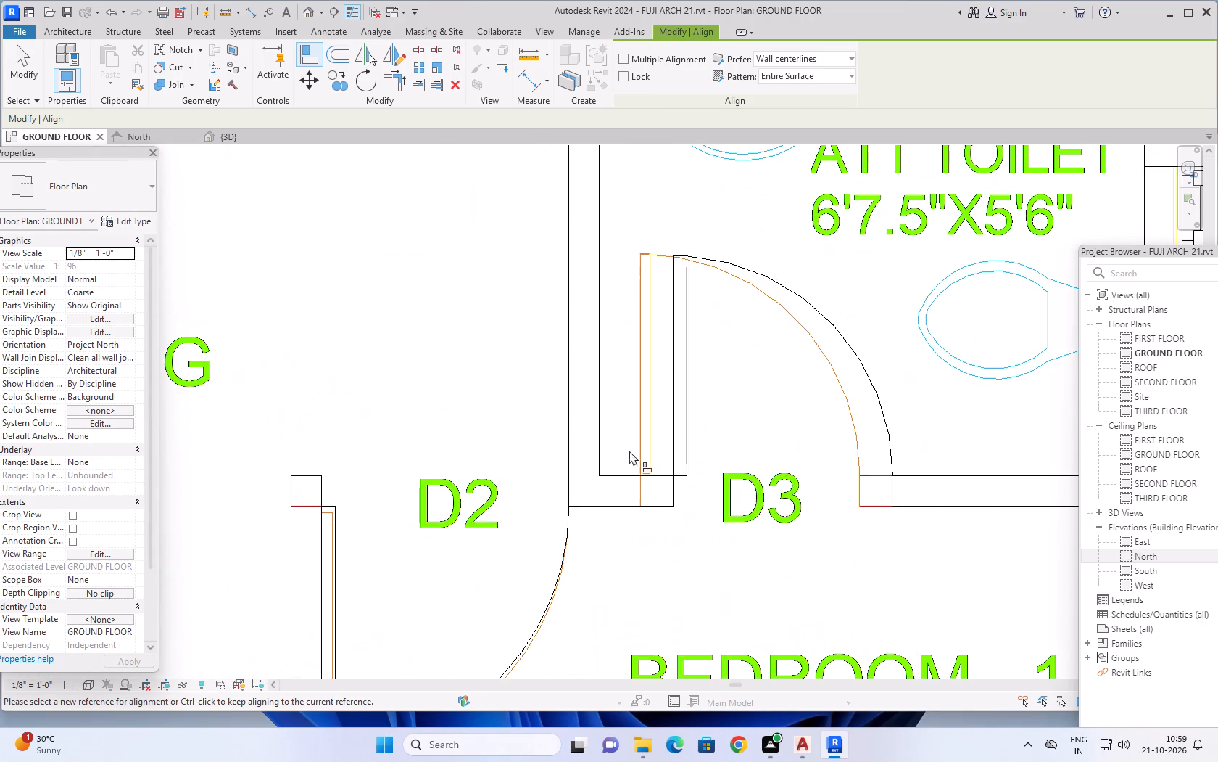
scroll(634, 453, "up", 4)
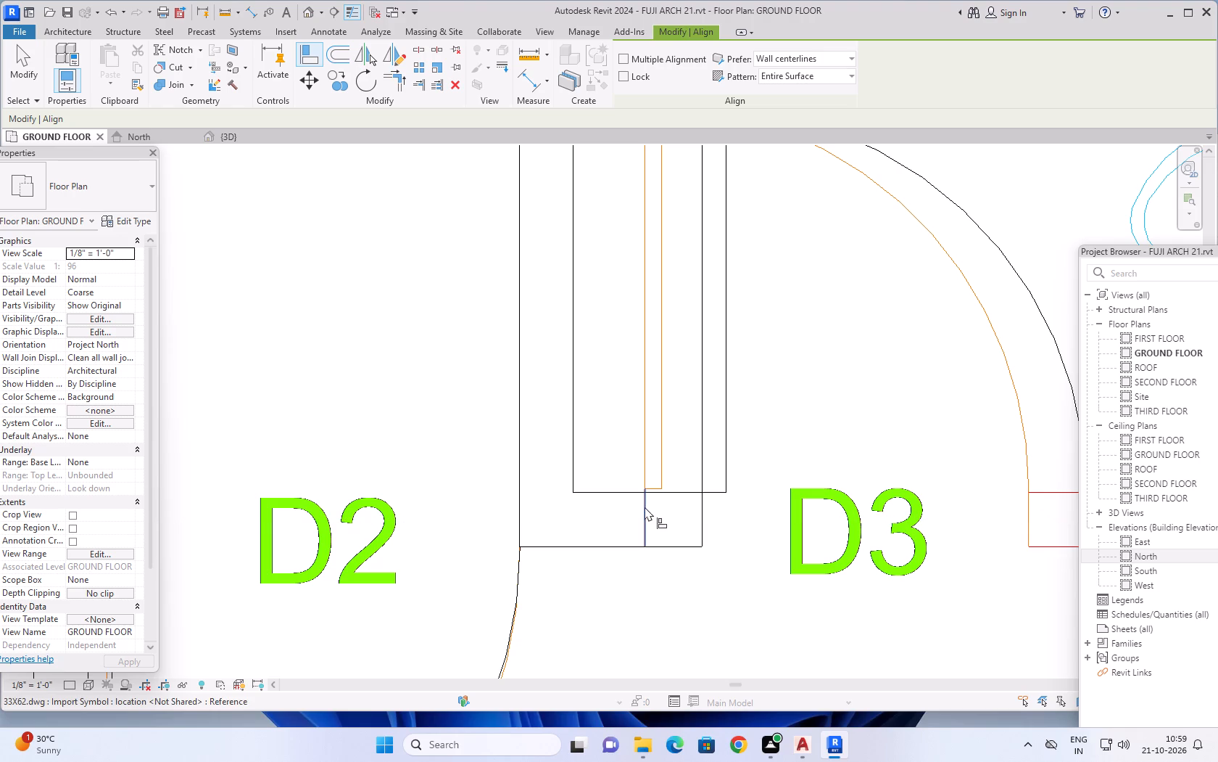
left_click(645, 507)
left_click(704, 514)
Align the opening edge of the door between Flat-A's kitchen and utility with the D2 jamb line in the linked DWG.
scroll(678, 510, "down", 4)
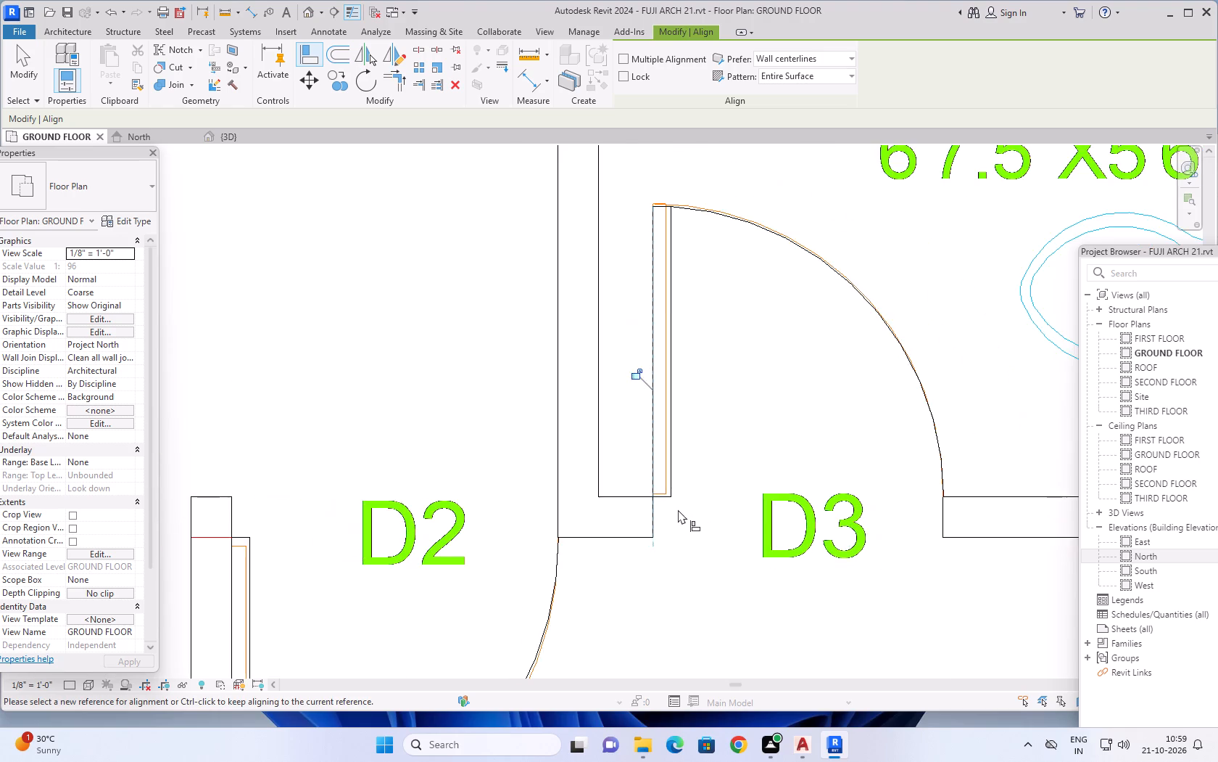
scroll(678, 509, "down", 12)
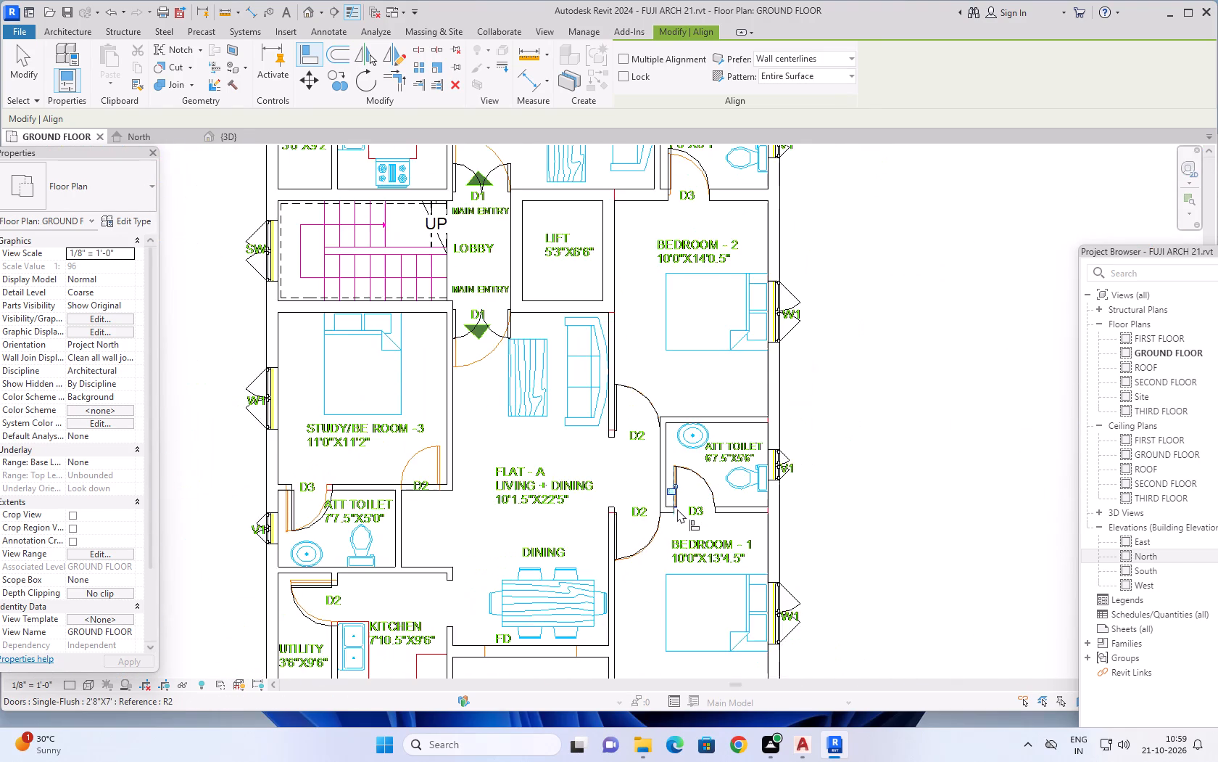
scroll(677, 509, "down", 3)
scroll(461, 595, "up", 4)
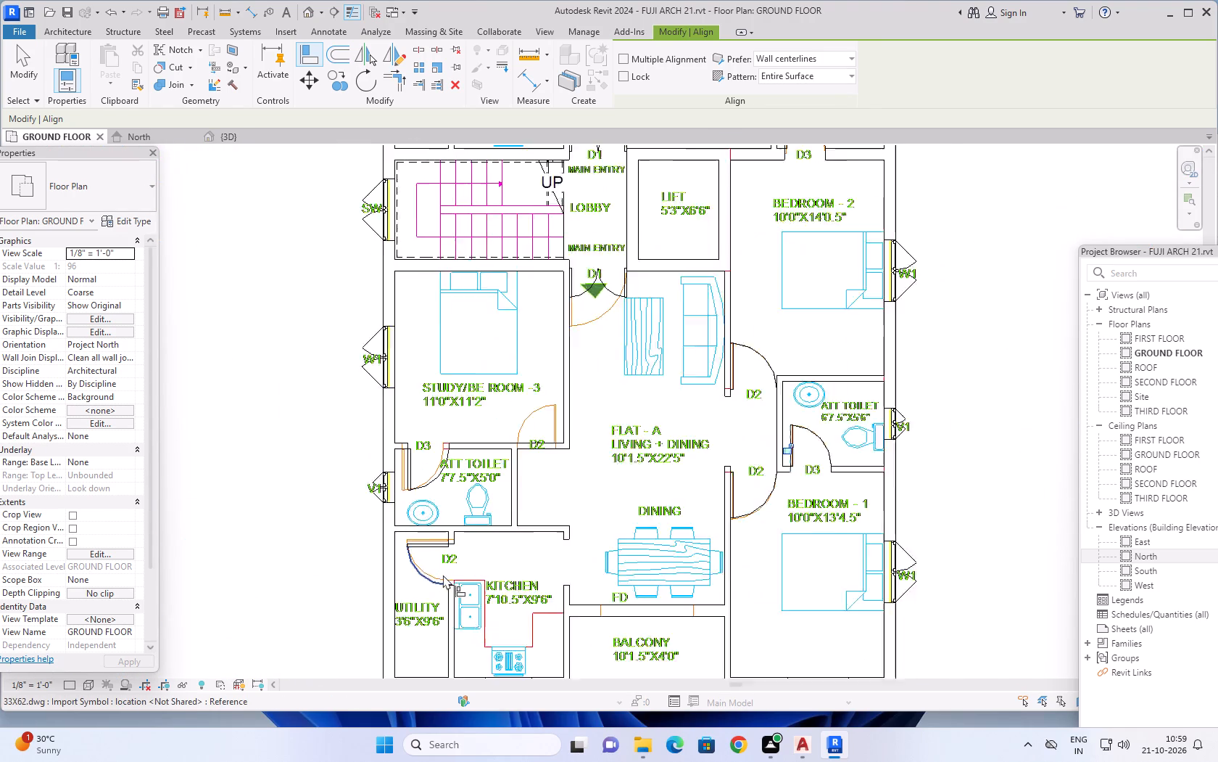
scroll(431, 549, "up", 11)
scroll(488, 517, "up", 4)
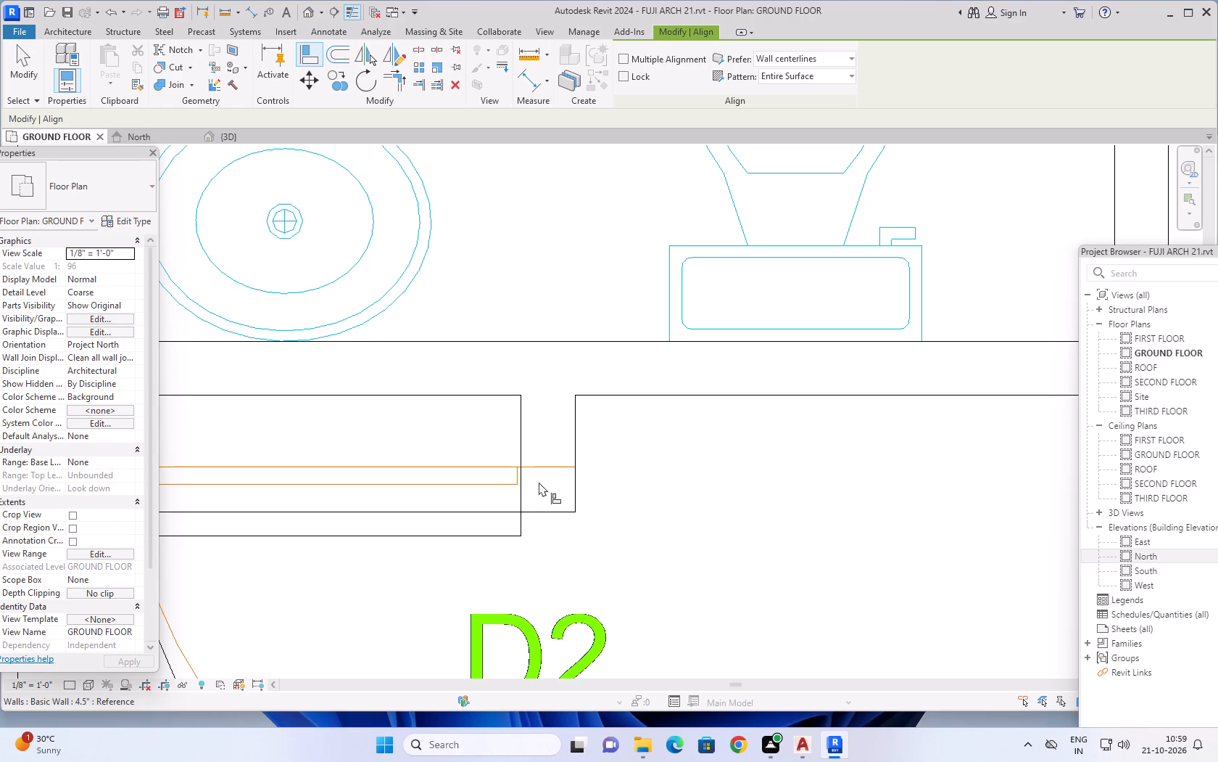
left_click(534, 466)
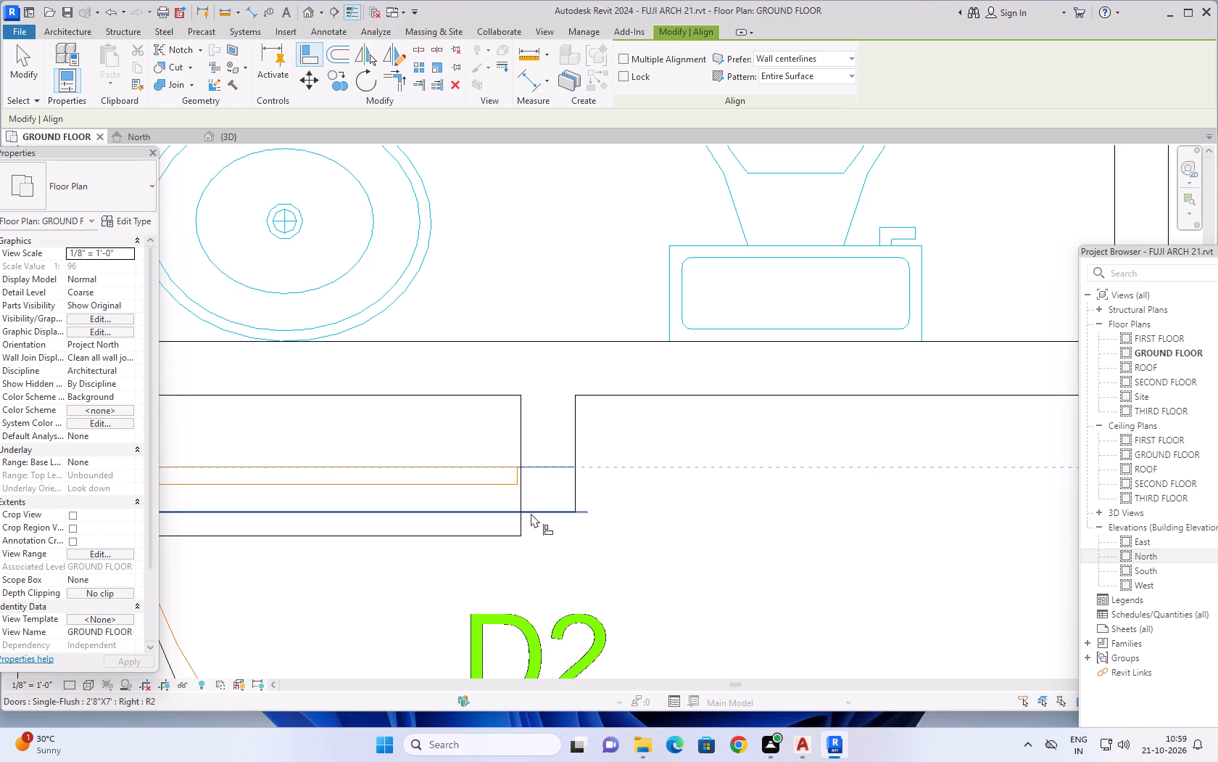
left_click(531, 513)
Align the opening edge of Flat-A's Study/Bedroom-3 attached toilet door with the D3 jamb line in the linked DWG.
scroll(584, 494, "down", 16)
scroll(549, 412, "up", 9)
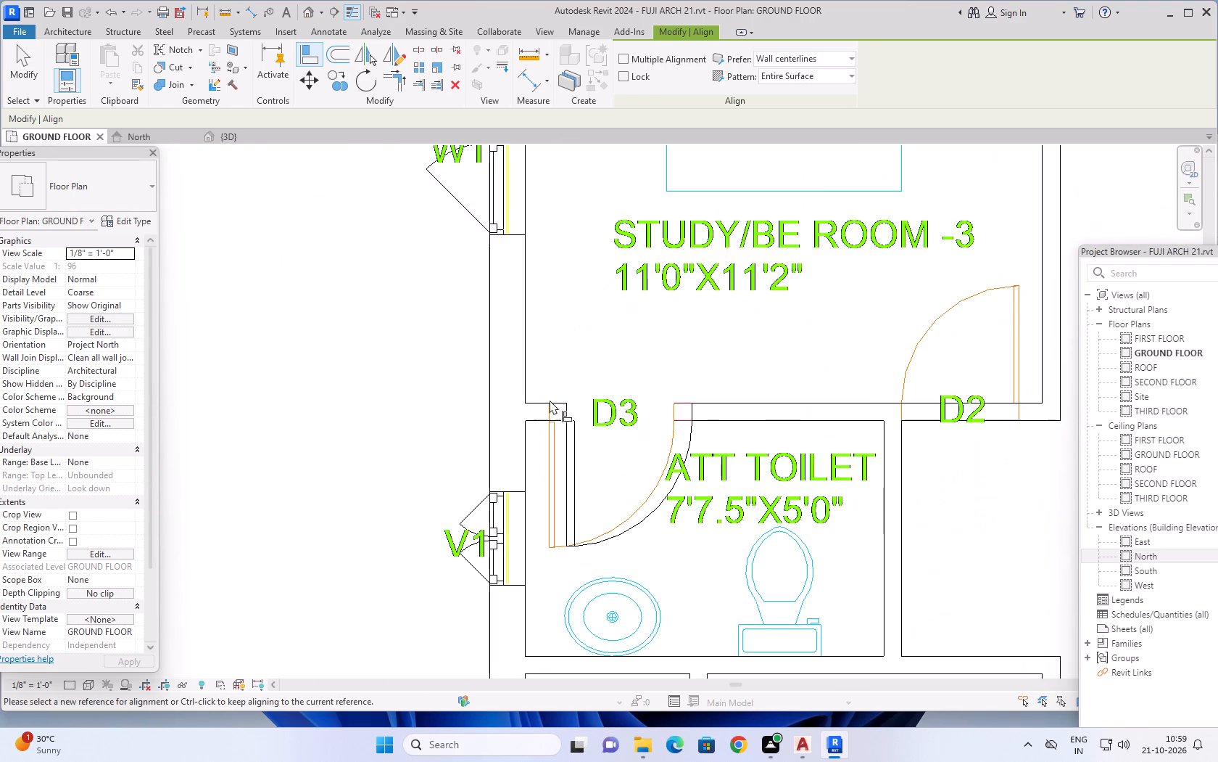
scroll(550, 400, "up", 12)
left_click(534, 459)
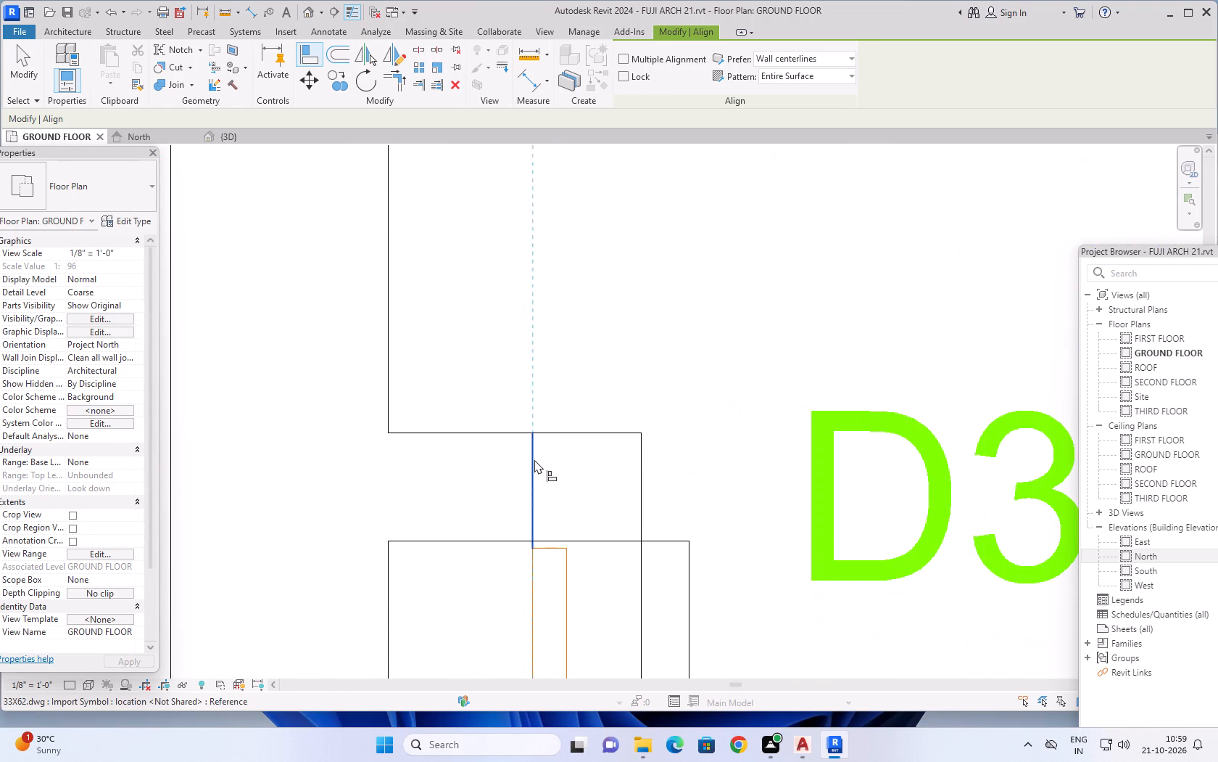
left_click(638, 459)
Align the opening edge of the door between Flat-B's kitchen and utility with the D2 jamb line in the linked DWG.
scroll(679, 337, "down", 18)
scroll(692, 353, "down", 6)
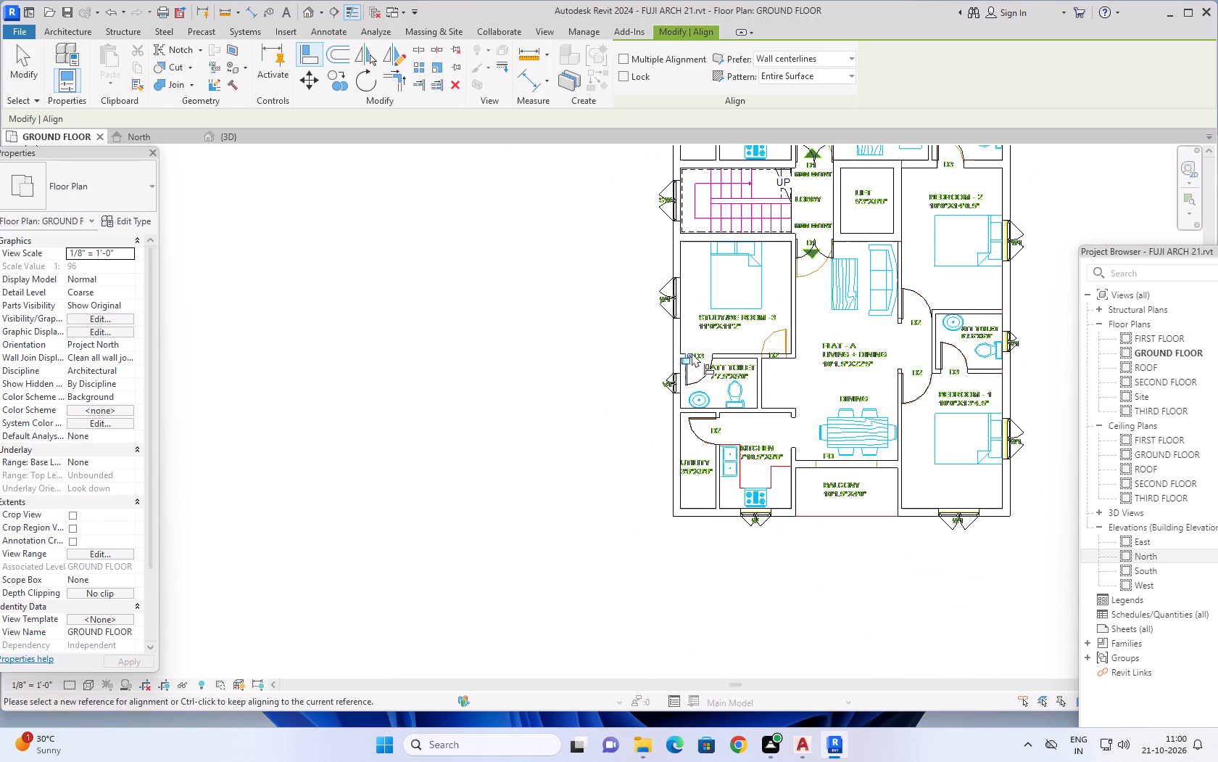
scroll(742, 293, "down", 2)
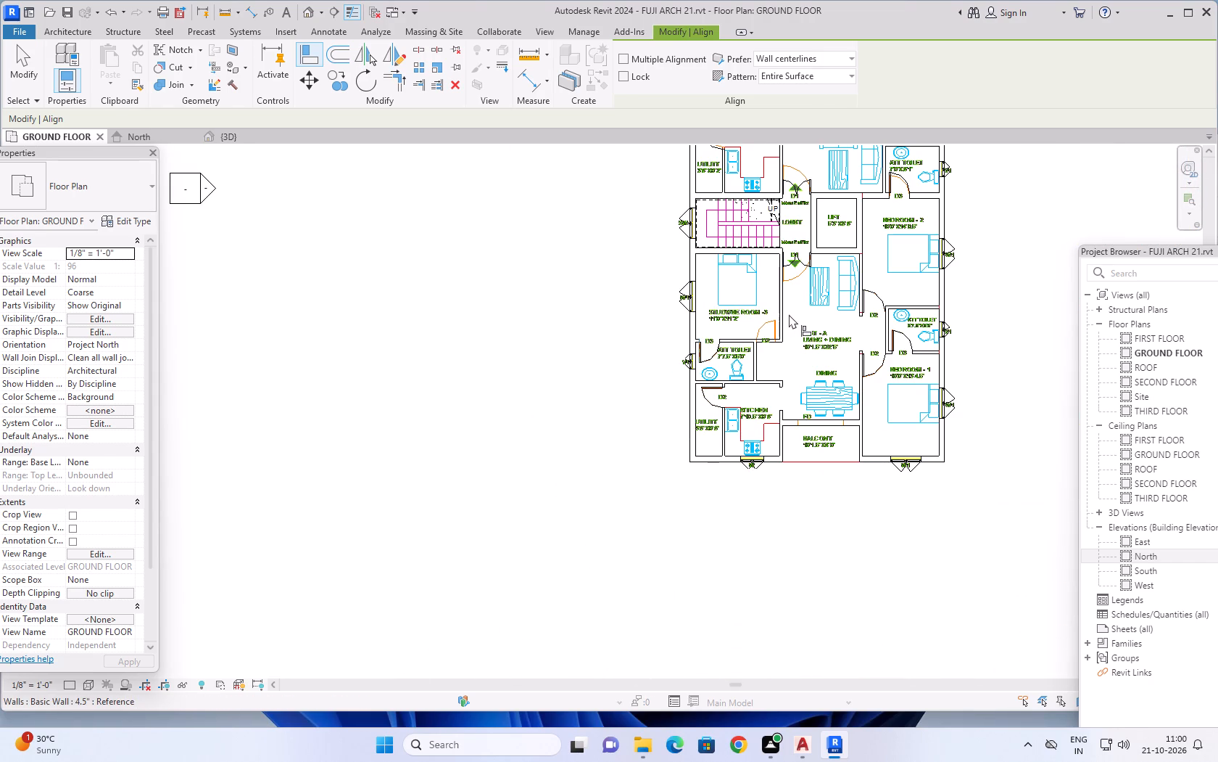
middle_click_drag(799, 310, 696, 303)
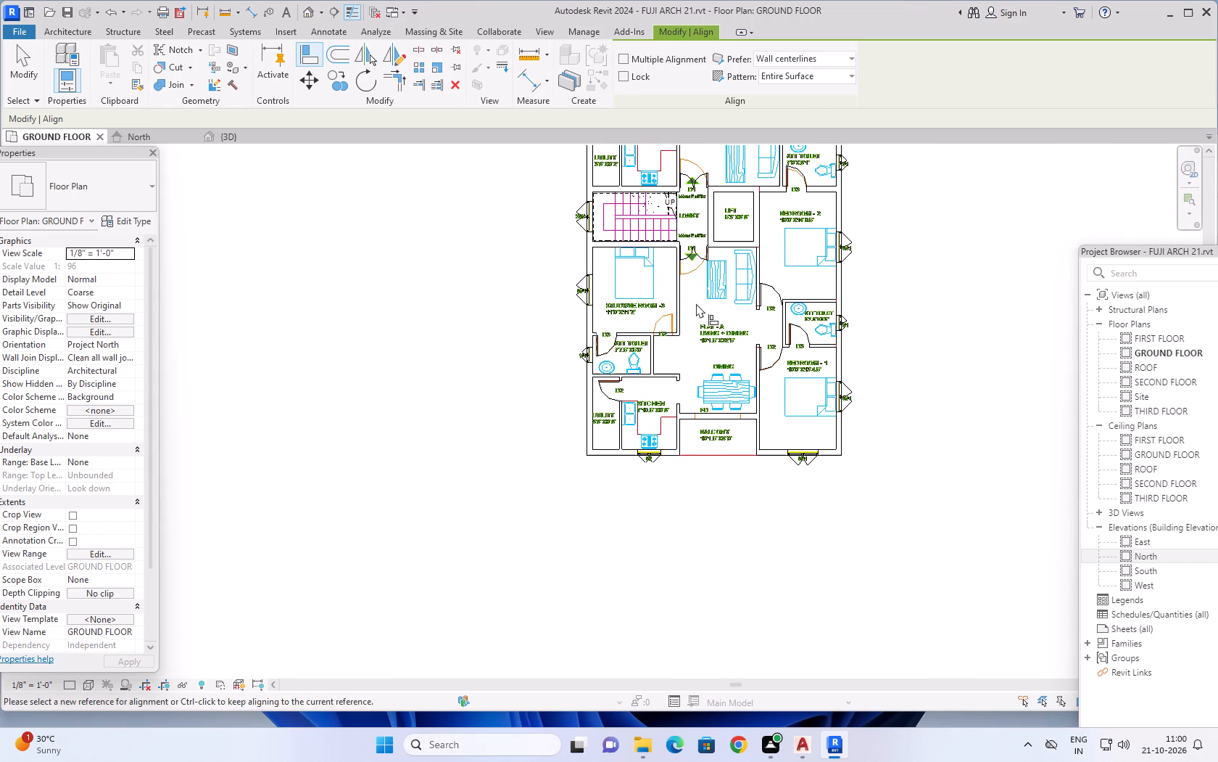
middle_click_drag(693, 285, 681, 364)
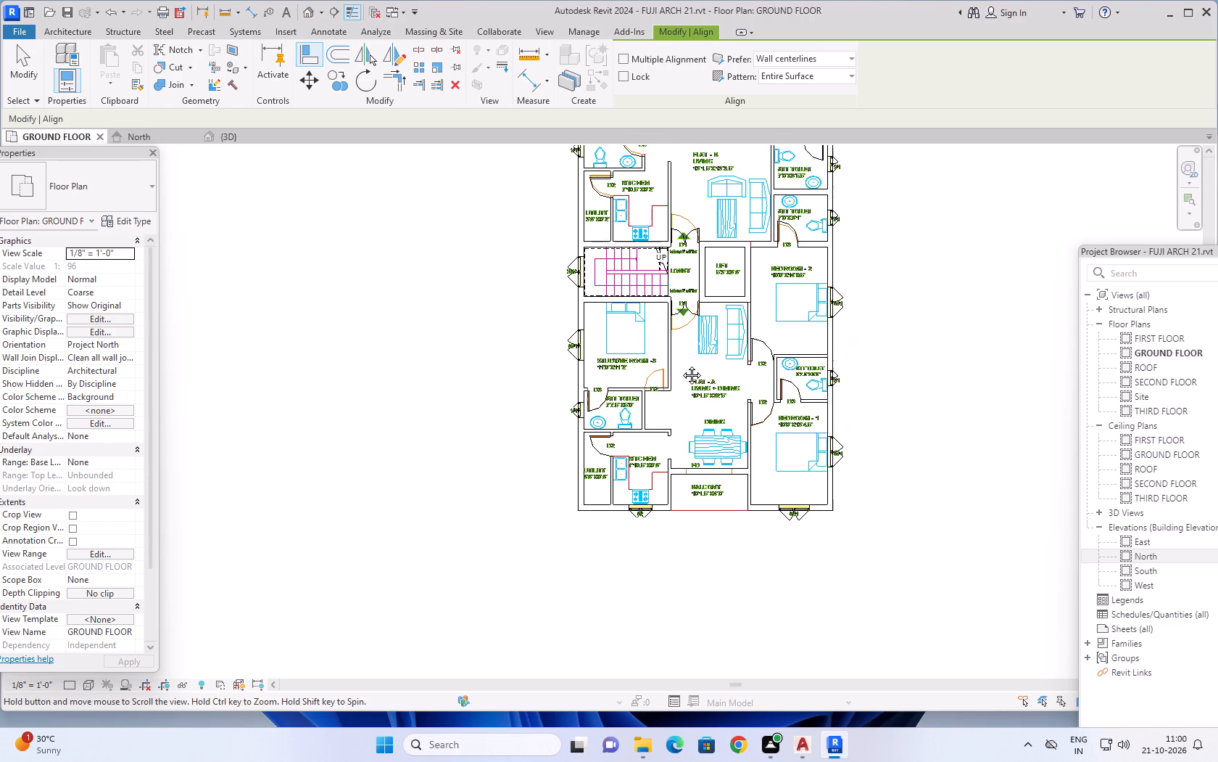
middle_click_drag(681, 364, 663, 446)
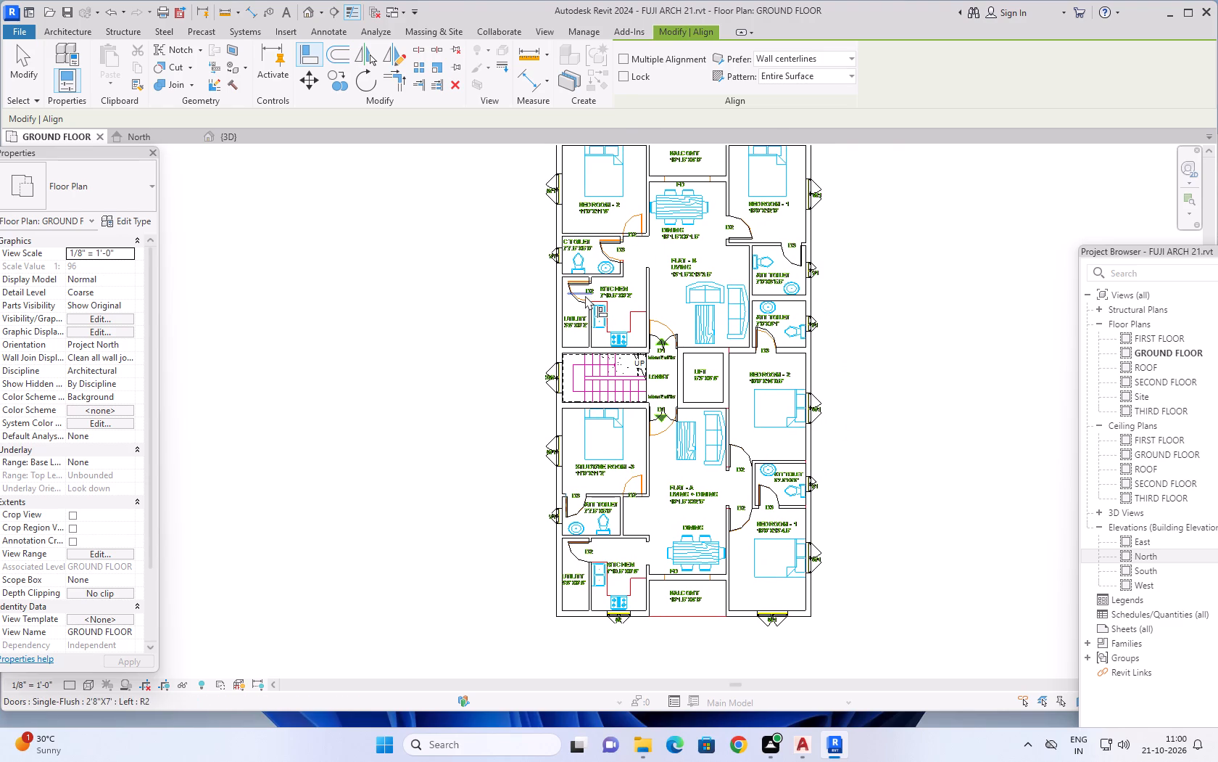
scroll(583, 291, "up", 18)
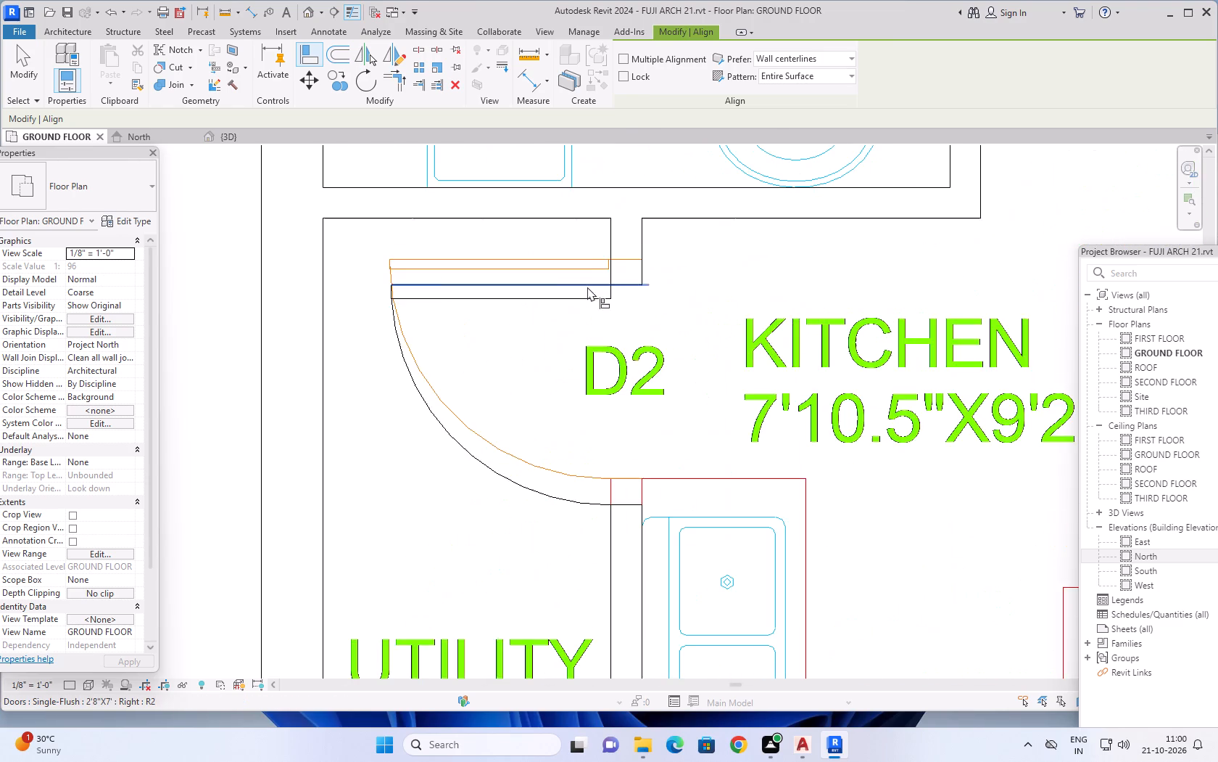
scroll(587, 287, "up", 3)
left_click(642, 238)
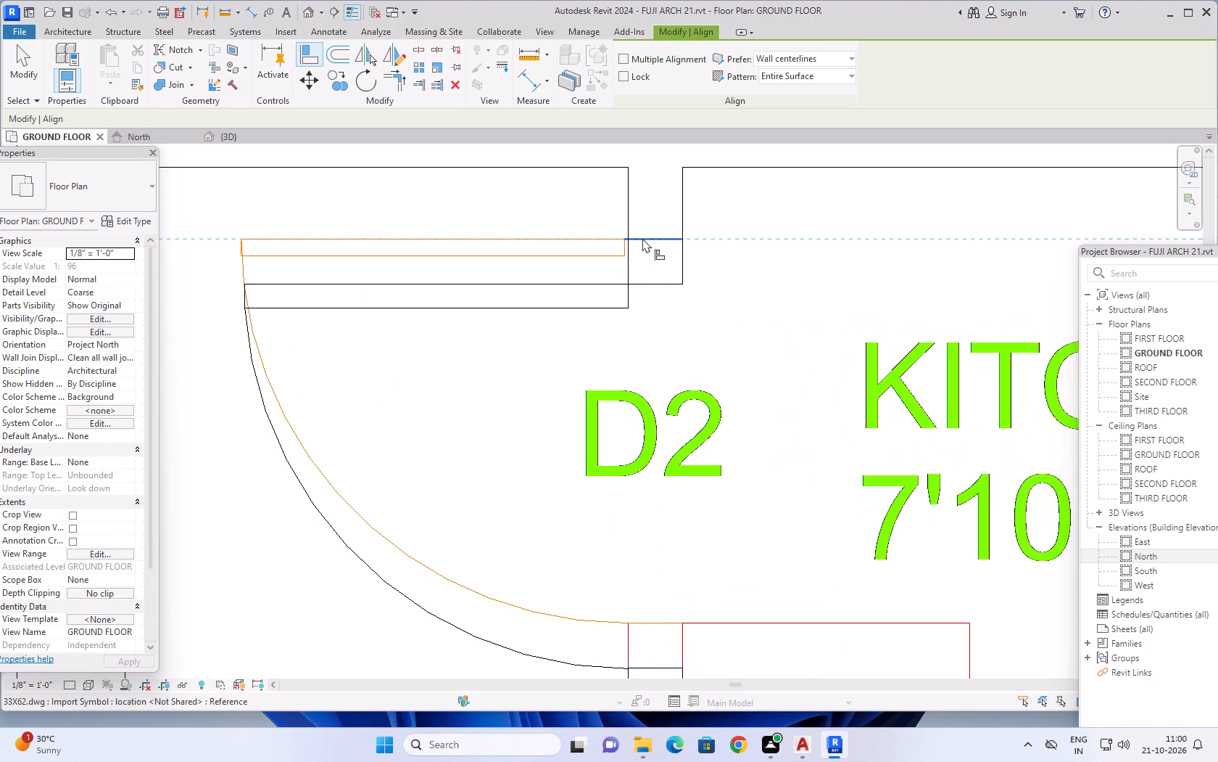
left_click(636, 284)
Align the opening edge of Flat-B's common toilet door with the D3 jamb line in the linked DWG.
scroll(664, 288, "down", 12)
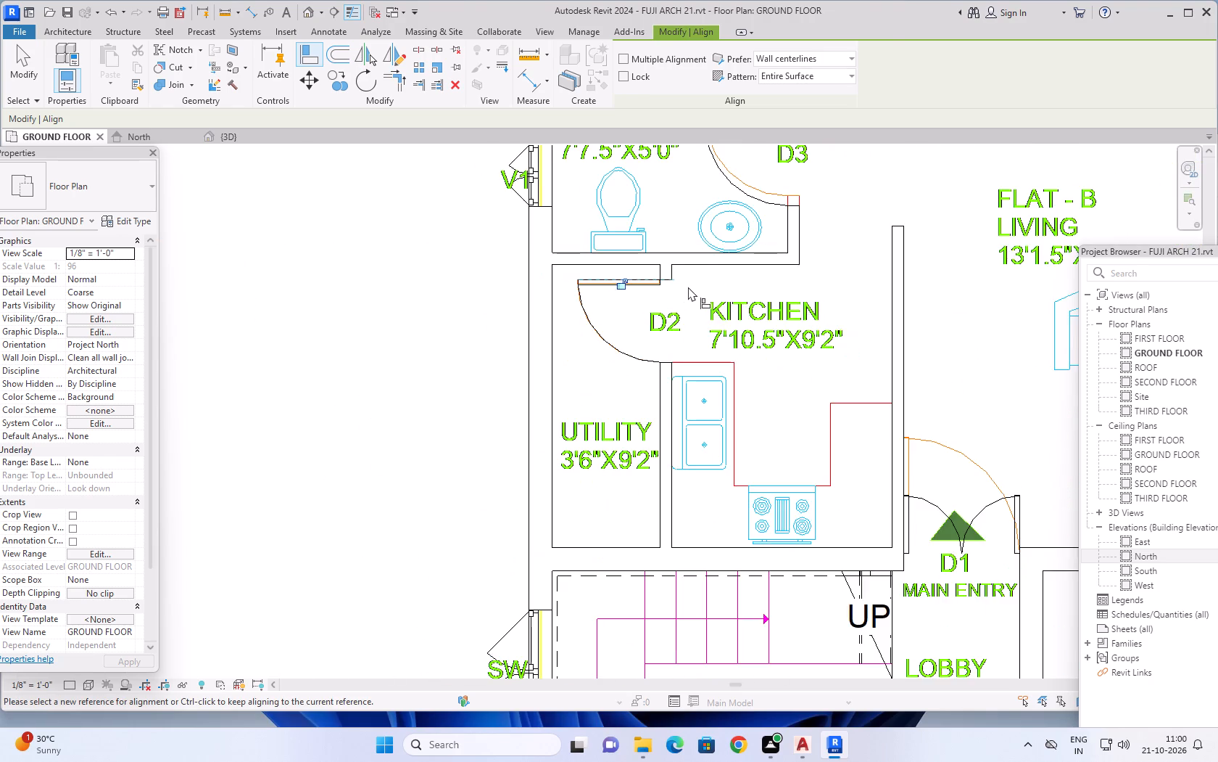
middle_click_drag(697, 280, 609, 446)
scroll(671, 299, "up", 3)
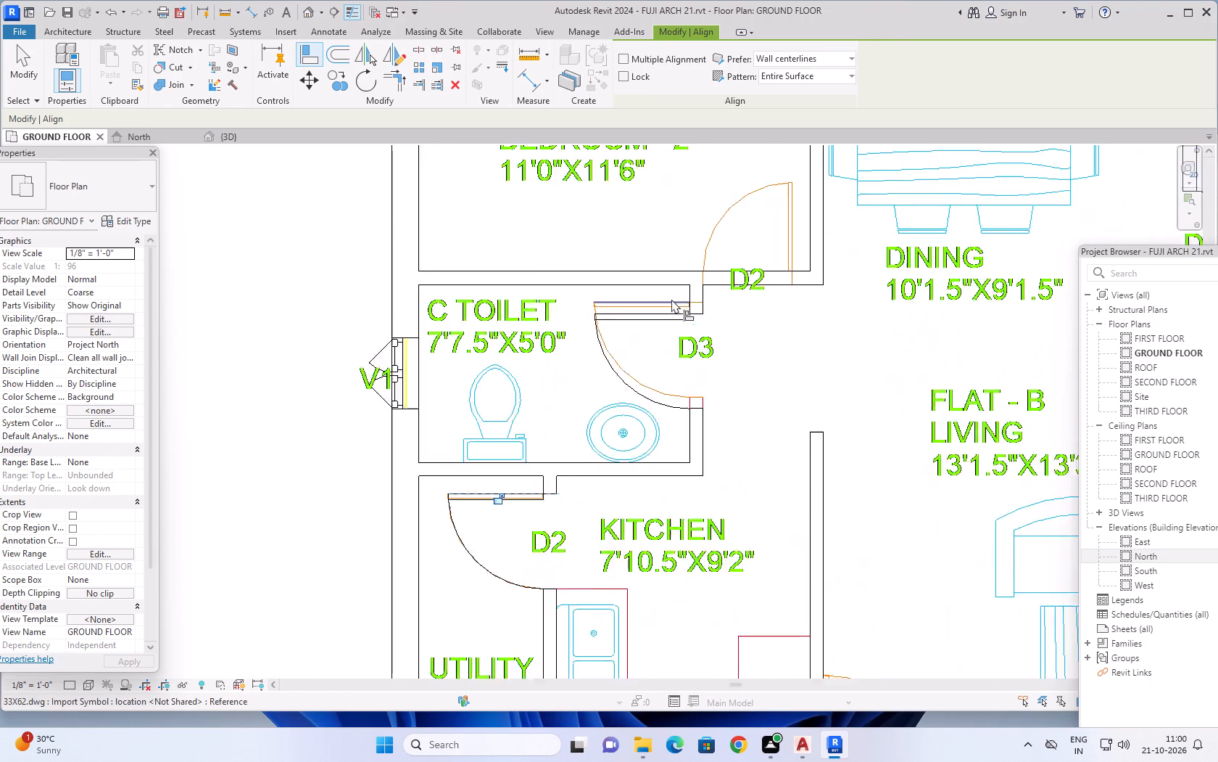
scroll(671, 299, "up", 9)
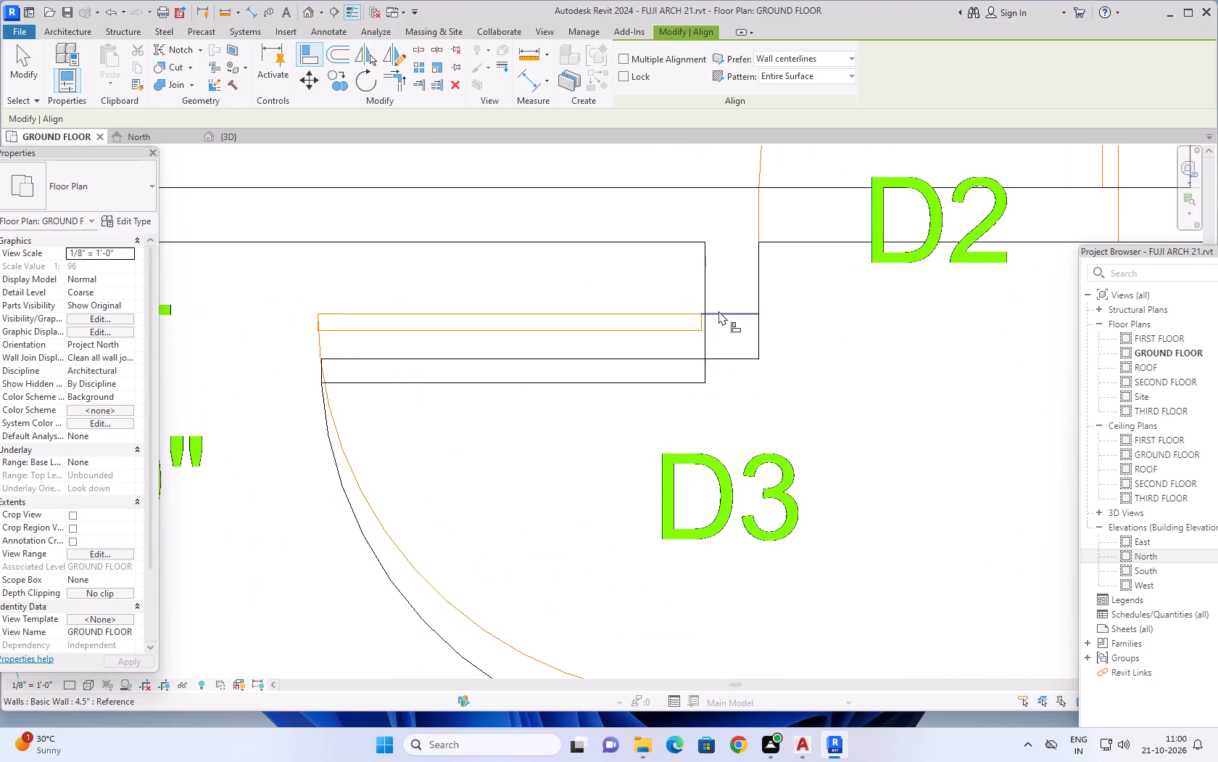
left_click(719, 311)
left_click(716, 358)
Check the doors across Flat-A and Flat-B against the openings drawn in the linked DWG.
scroll(730, 372, "down", 9)
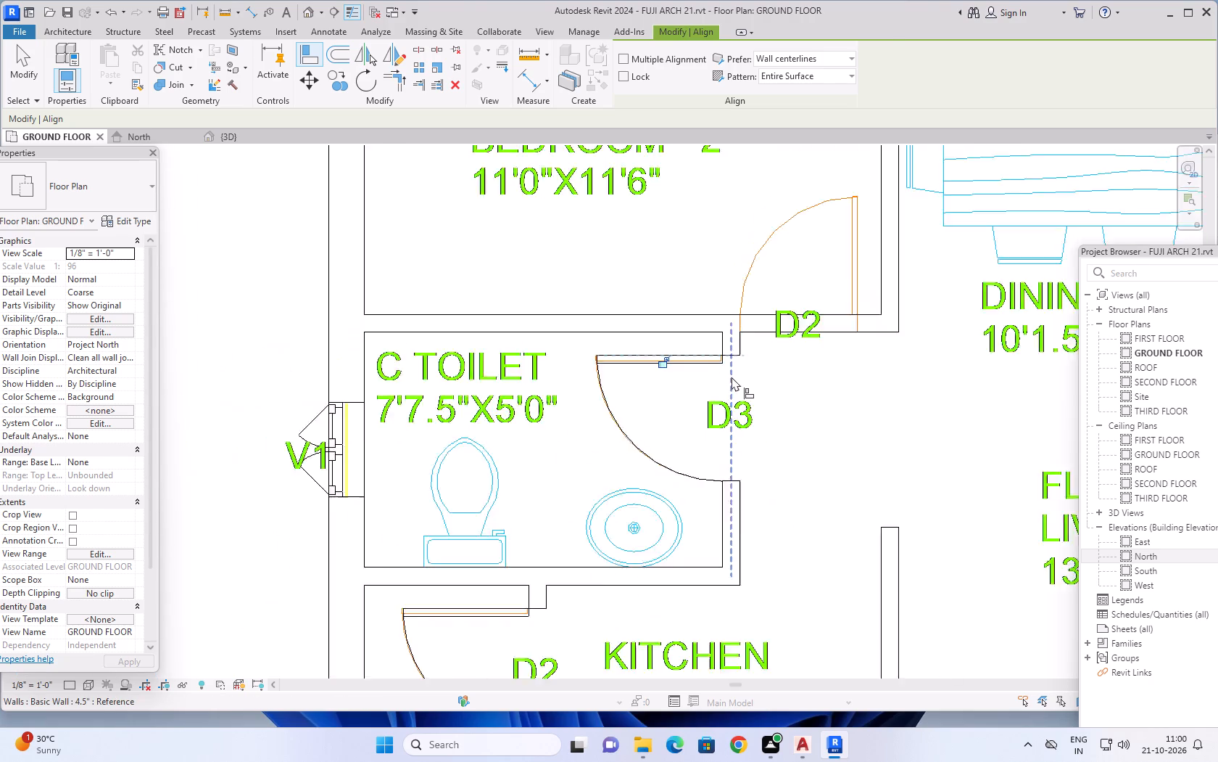
scroll(733, 377, "down", 12)
middle_click_drag(747, 387, 632, 327)
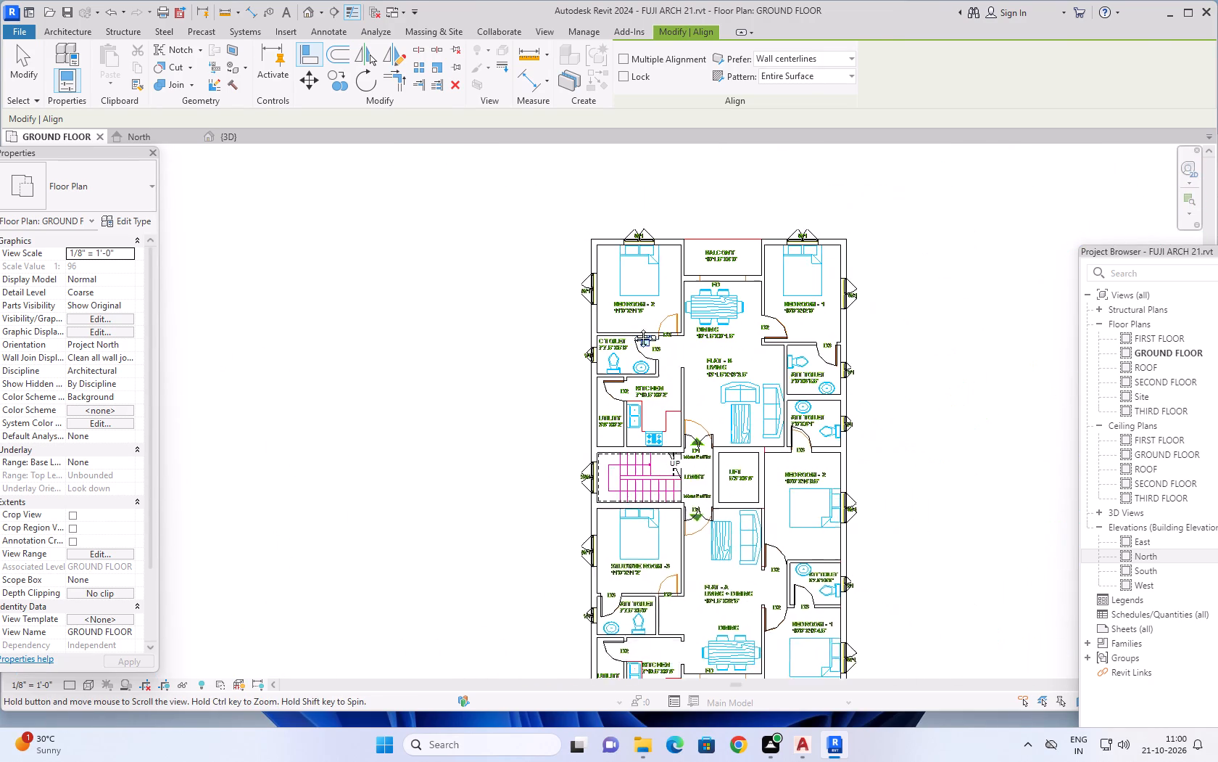
middle_click_drag(632, 327, 493, 308)
scroll(494, 296, "up", 4)
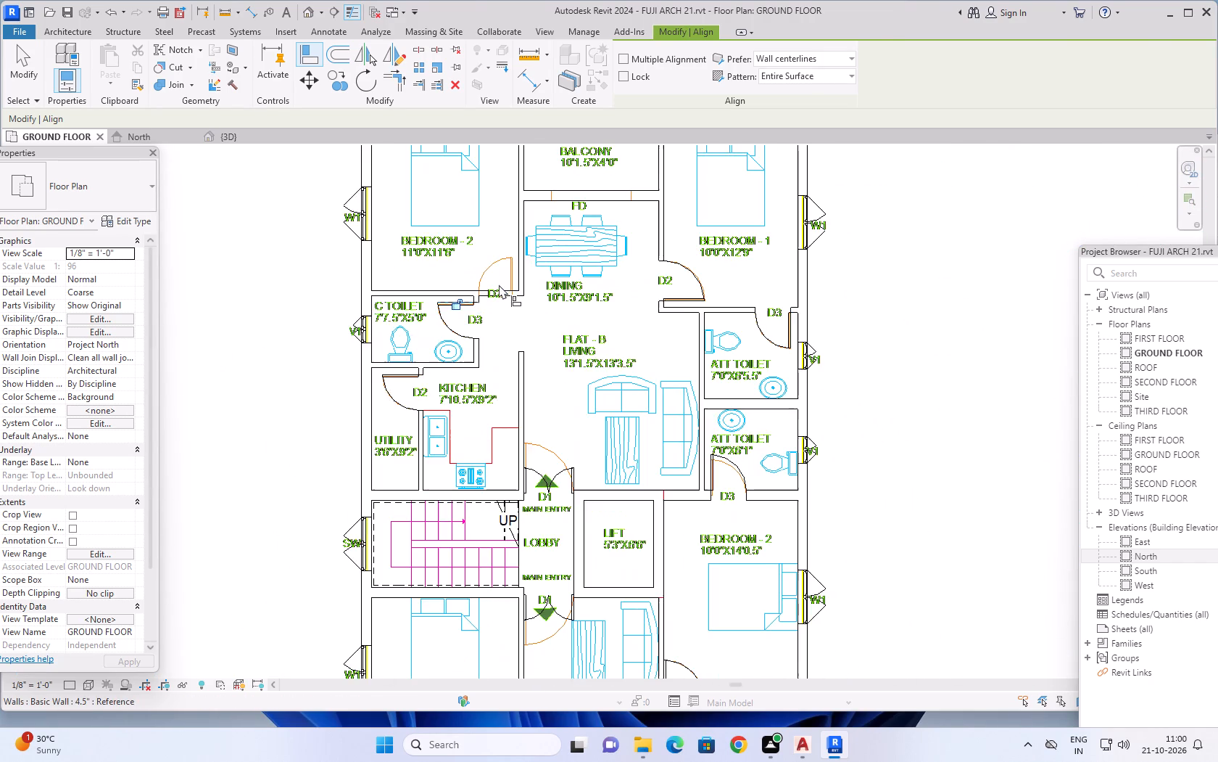
scroll(499, 284, "up", 9)
scroll(498, 309, "down", 4)
scroll(555, 338, "down", 8)
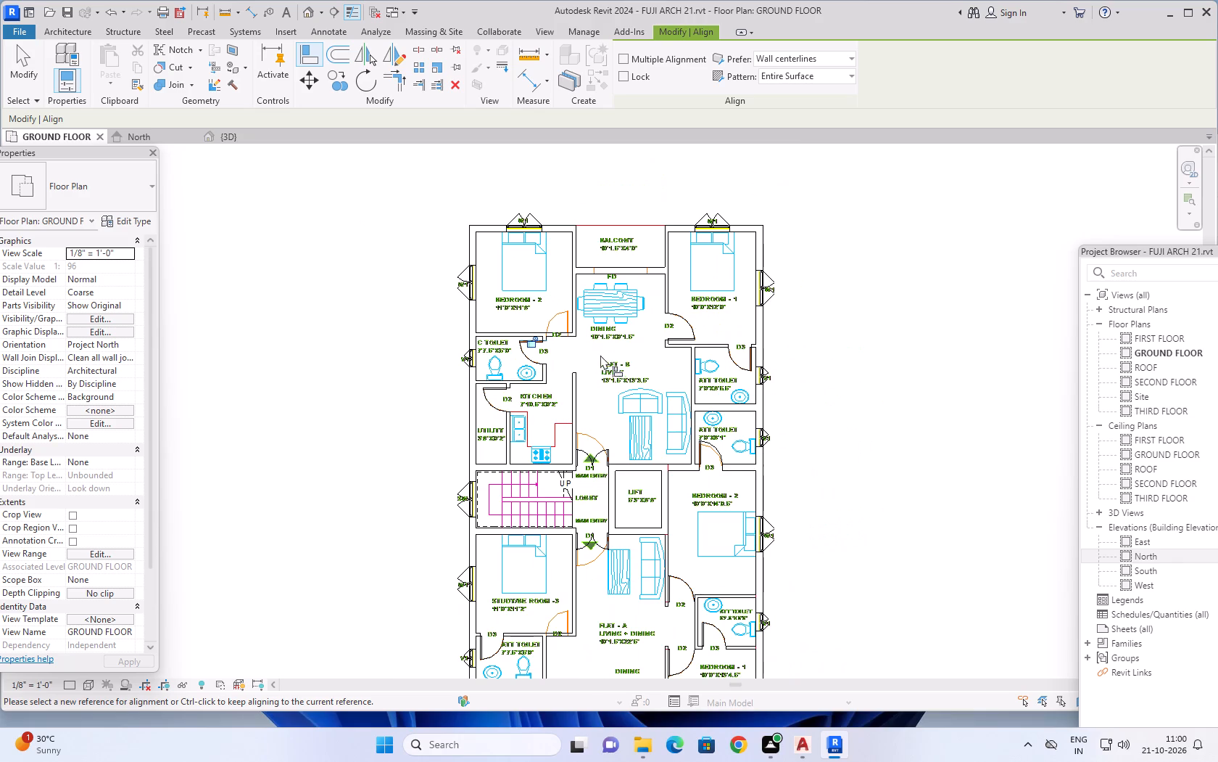
middle_click_drag(577, 371, 552, 282)
scroll(541, 340, "up", 1)
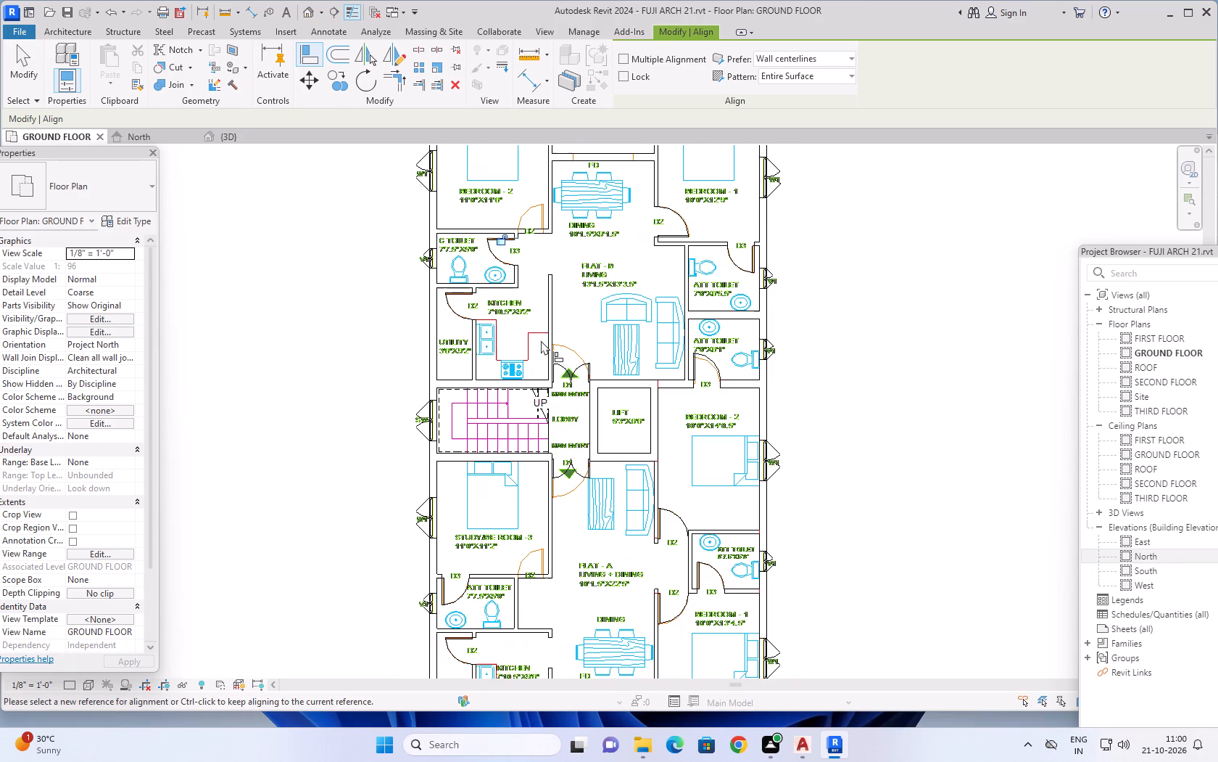
middle_click_drag(587, 329, 563, 235)
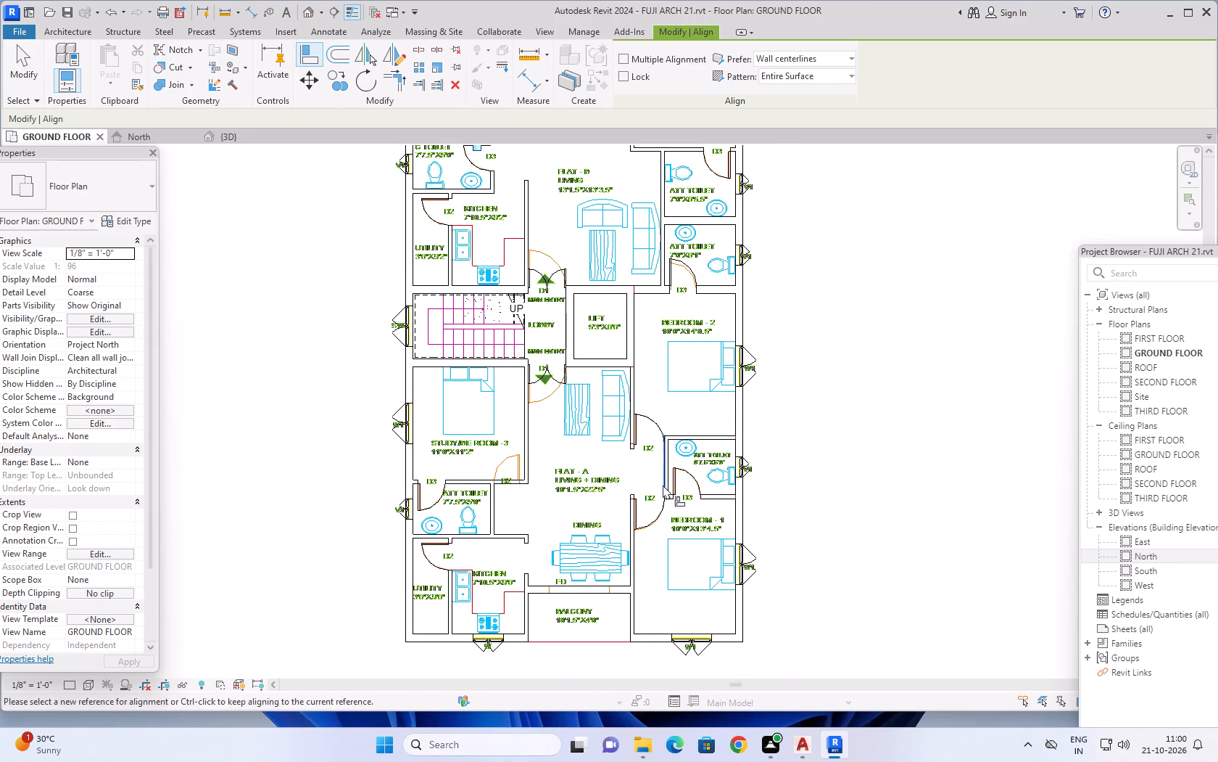
scroll(458, 598, "up", 1)
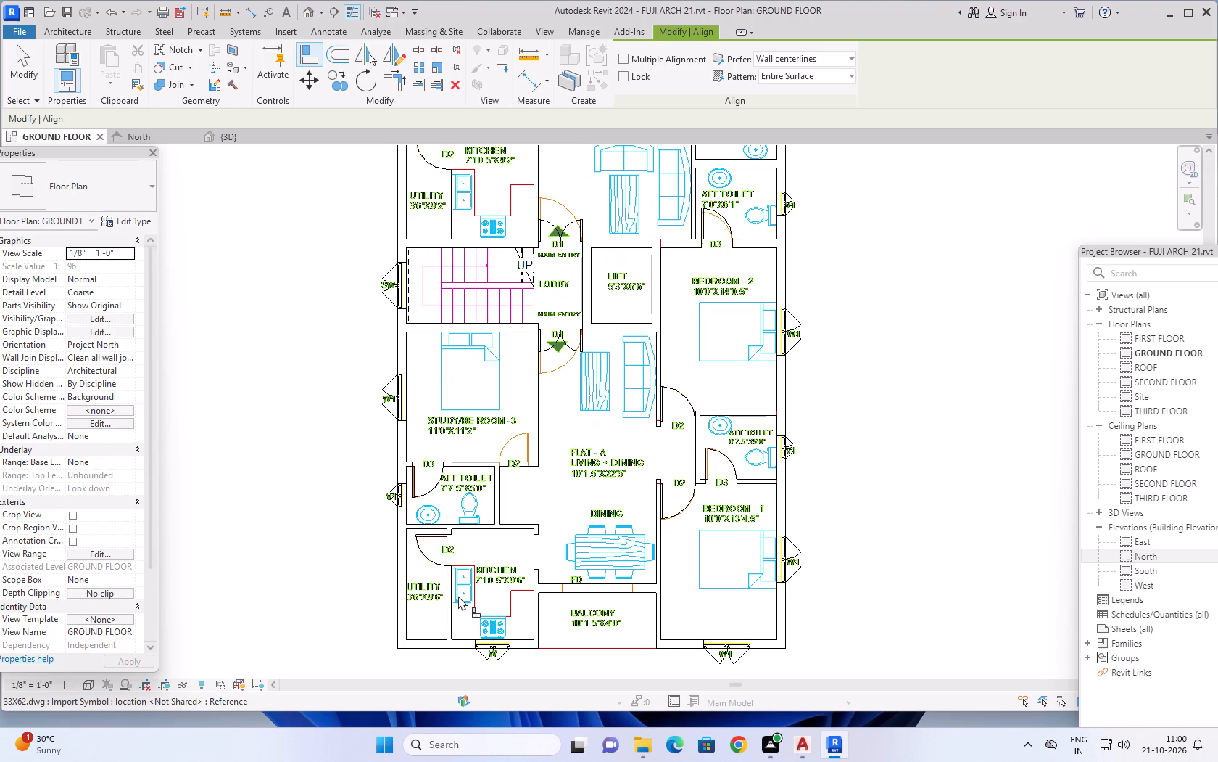
scroll(458, 596, "up", 1)
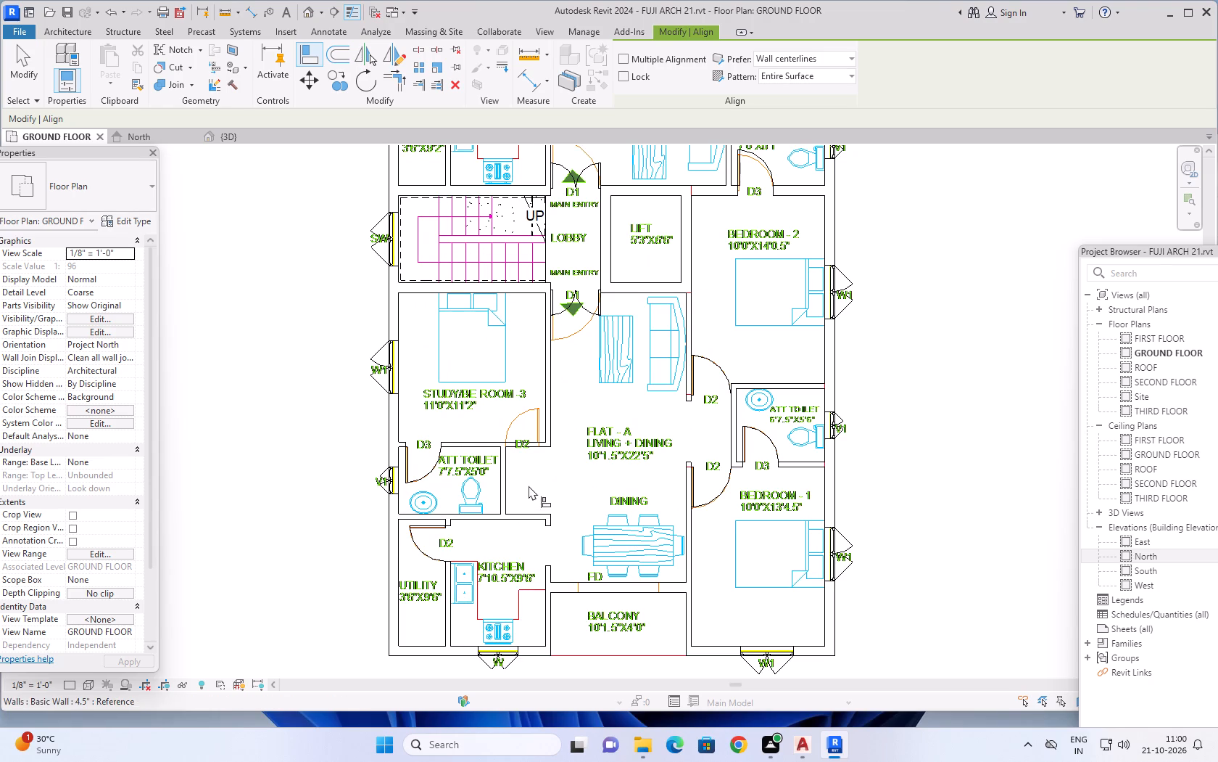
scroll(533, 483, "down", 3)
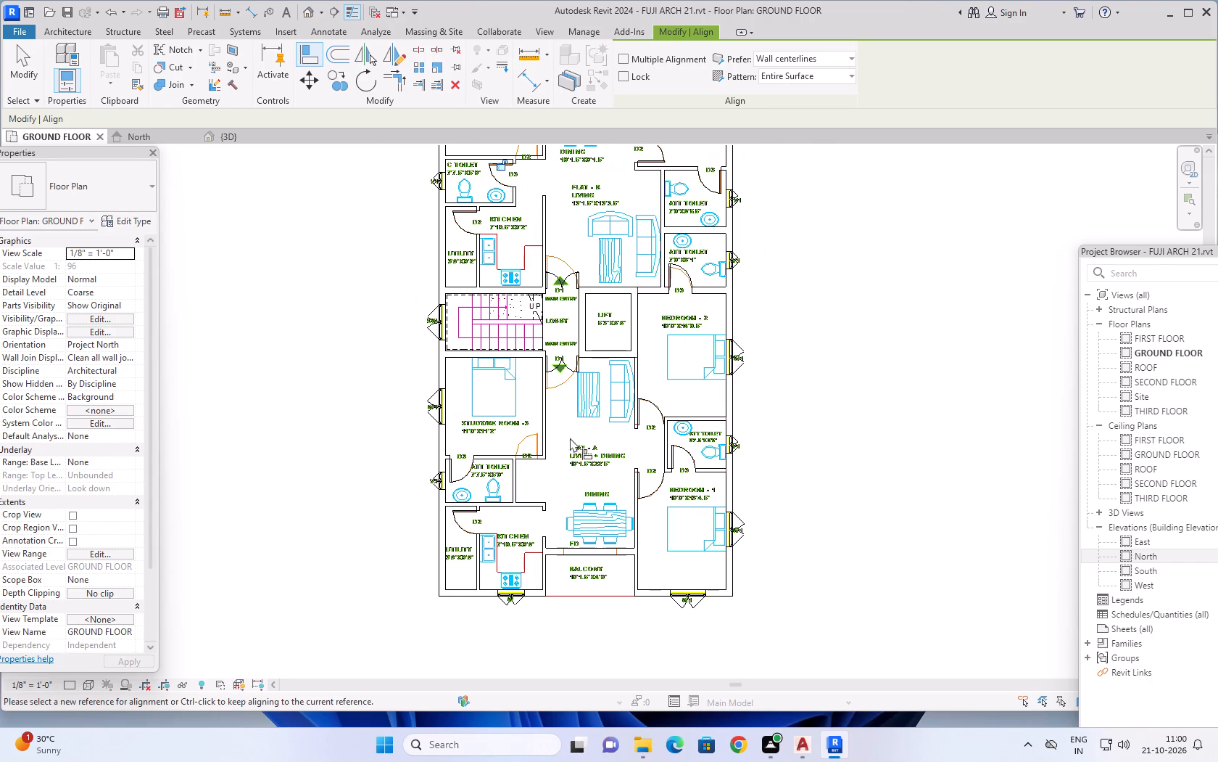
middle_click_drag(565, 407, 551, 470)
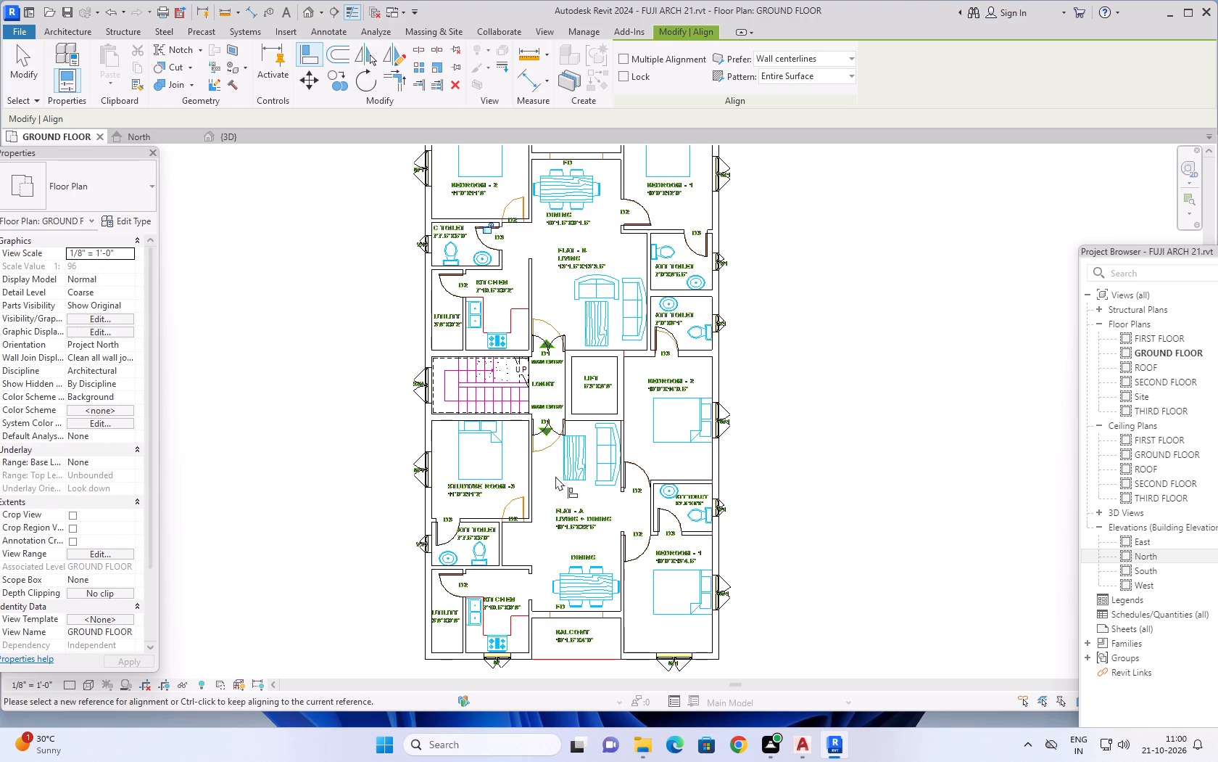
scroll(322, 383, "up", 3)
scroll(492, 341, "up", 2)
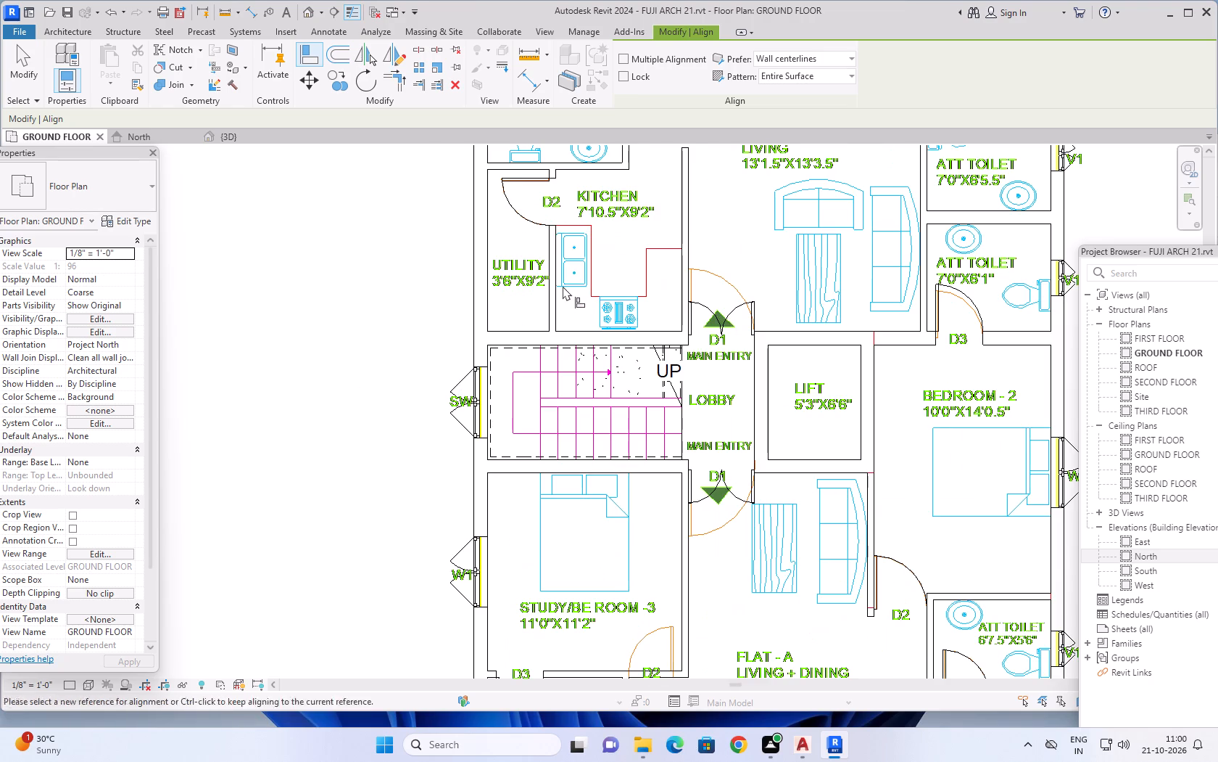
scroll(569, 274, "up", 3)
scroll(569, 274, "down", 6)
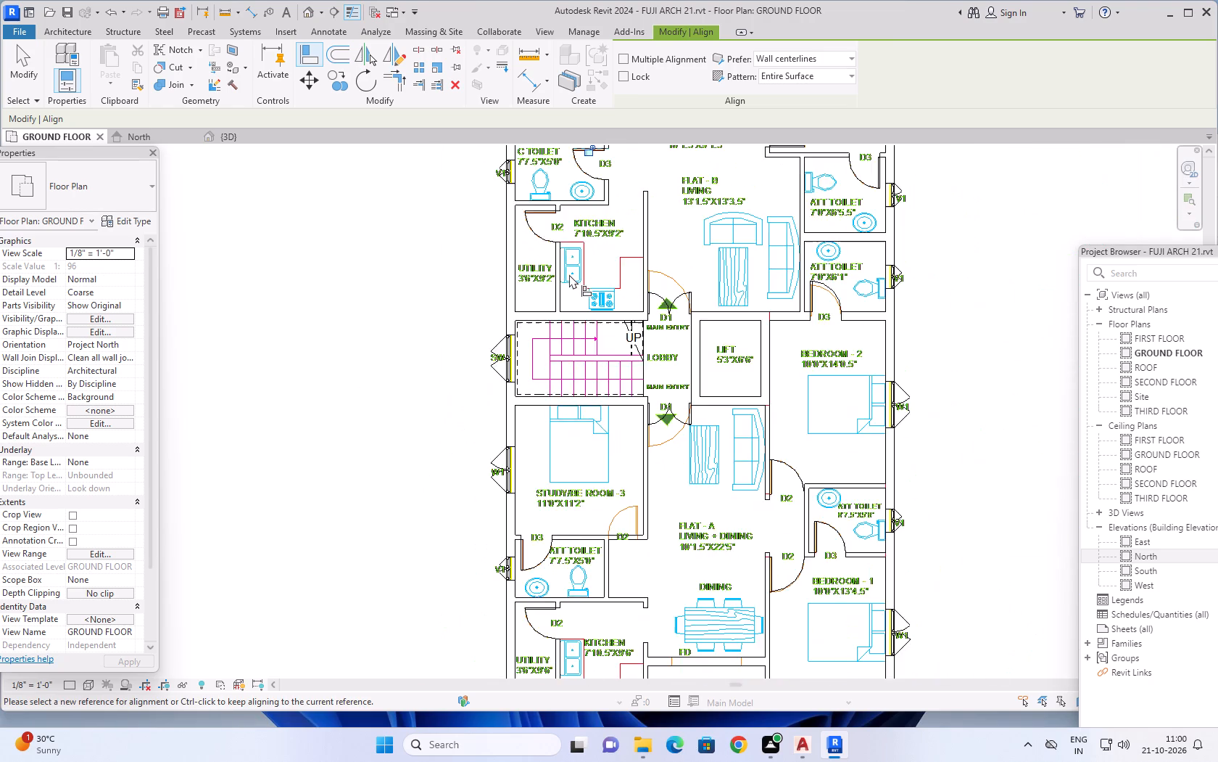
scroll(569, 274, "down", 2)
middle_click_drag(455, 303, 422, 443)
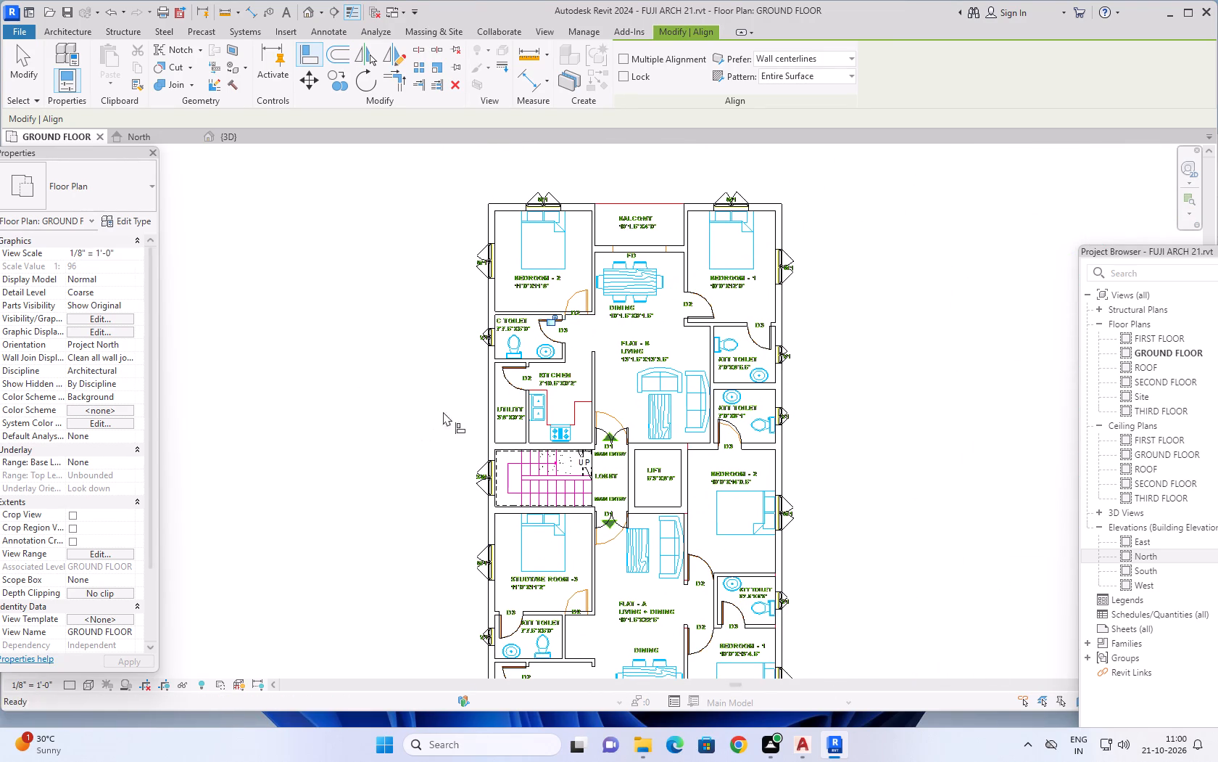
scroll(520, 324, "up", 5)
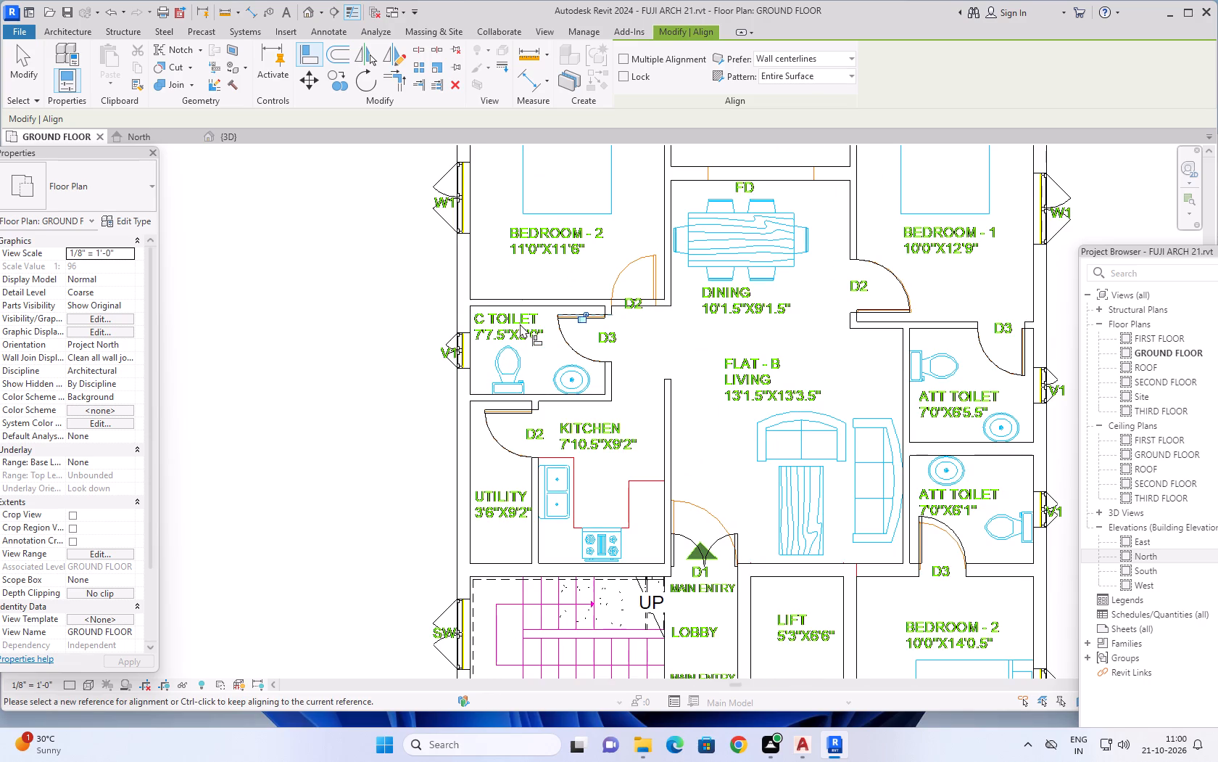
scroll(520, 324, "up", 4)
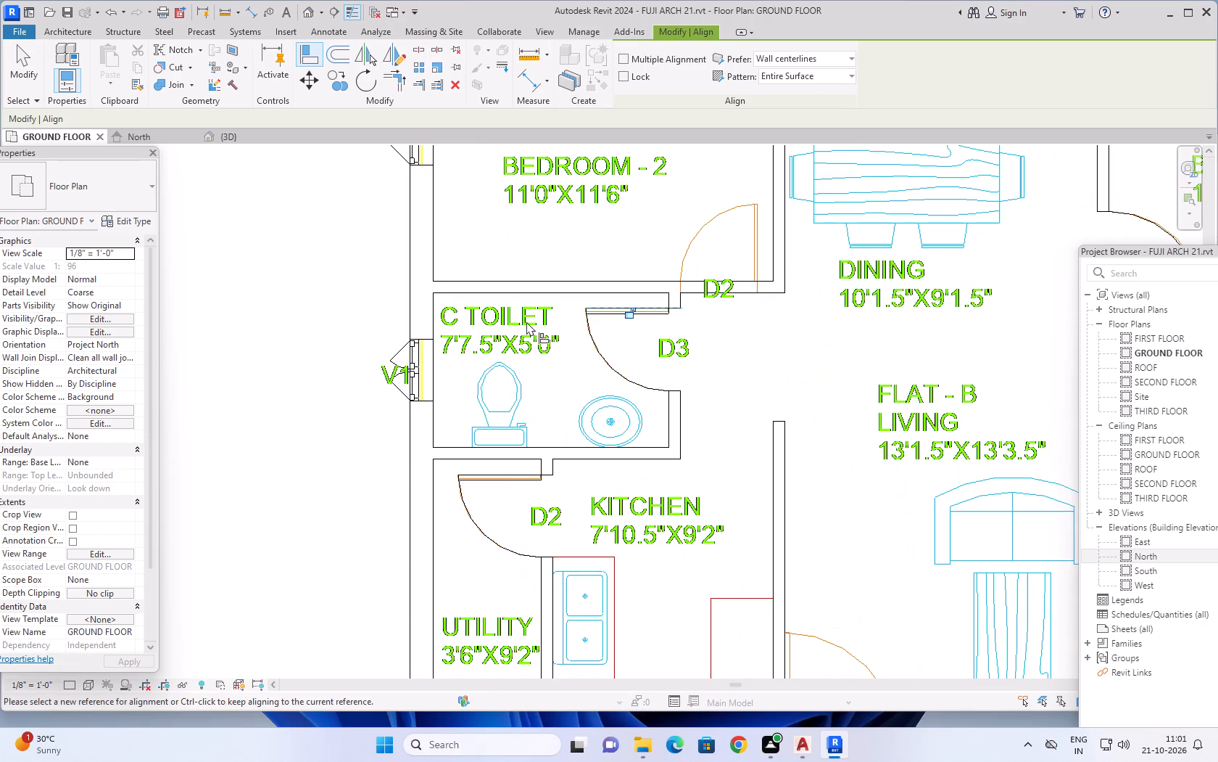
scroll(526, 321, "down", 3)
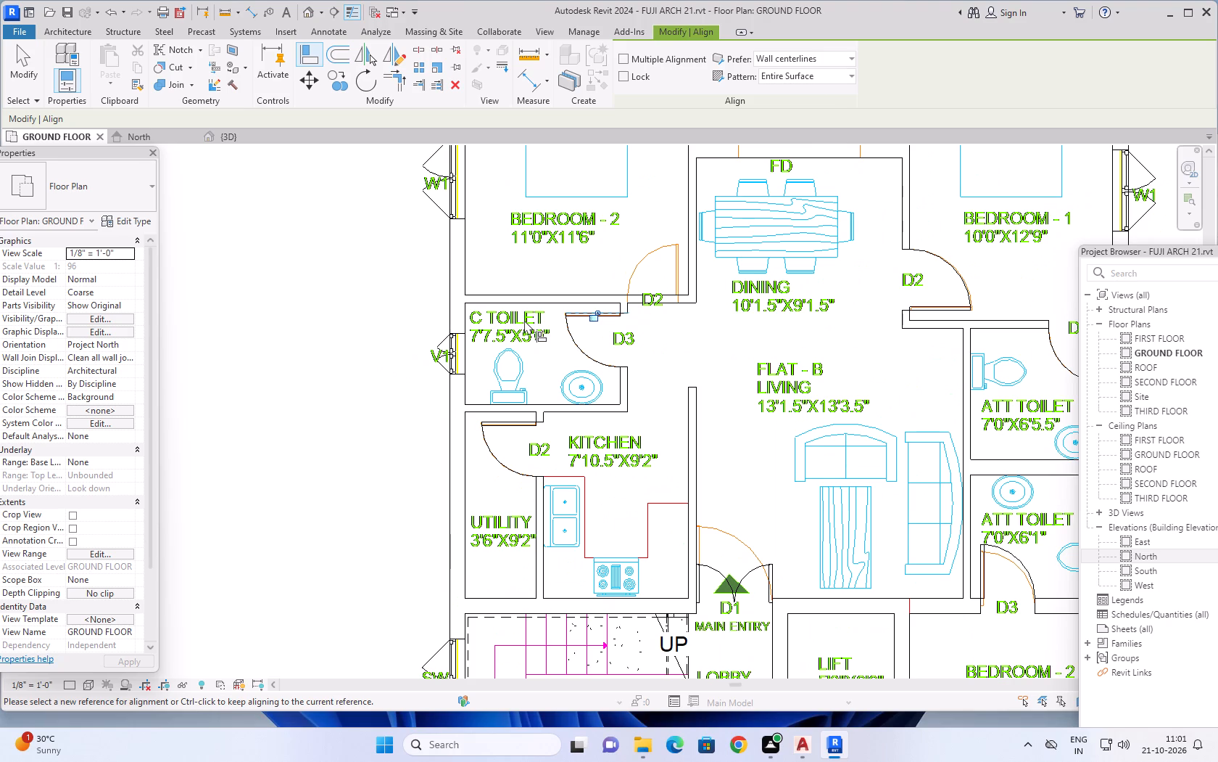
scroll(516, 319, "down", 3)
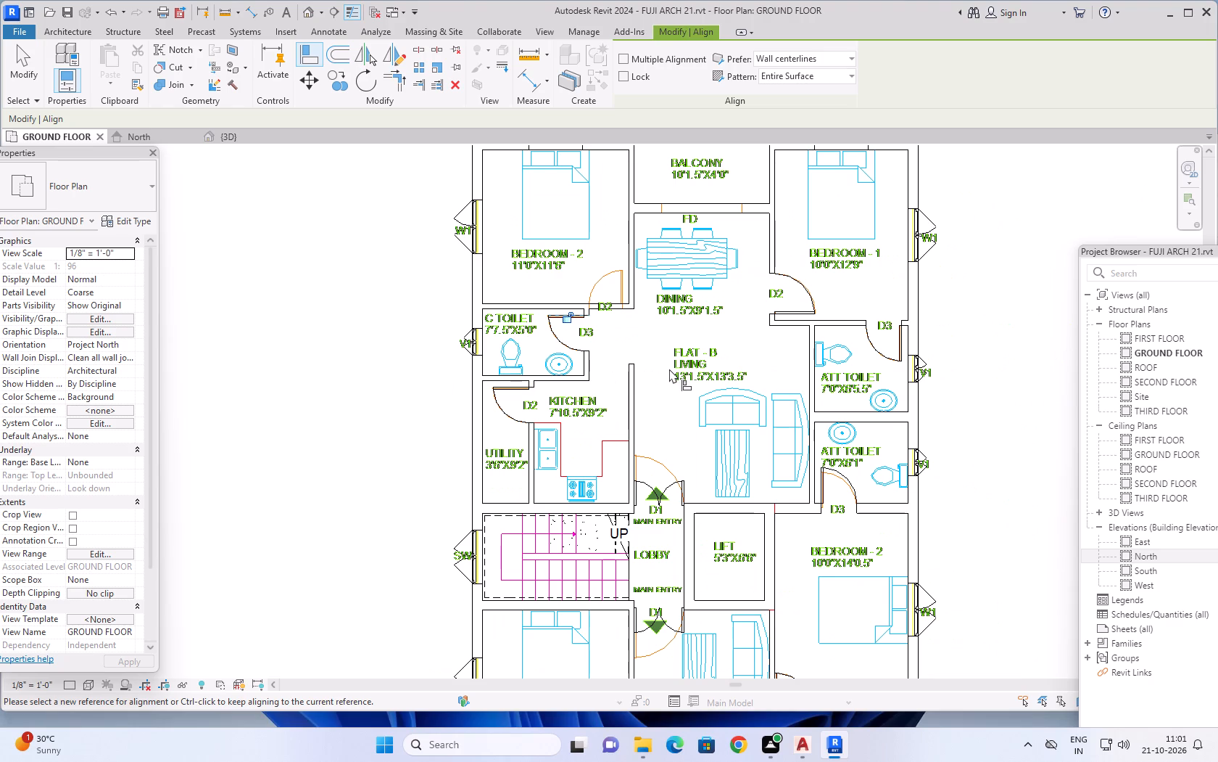
Measure the width of the D2 door opening into Flat-A's Study/Bedroom-3 with an aligned dimension, without placing it.
scroll(669, 369, "down", 2)
scroll(735, 366, "down", 1)
middle_click_drag(937, 373, 934, 364)
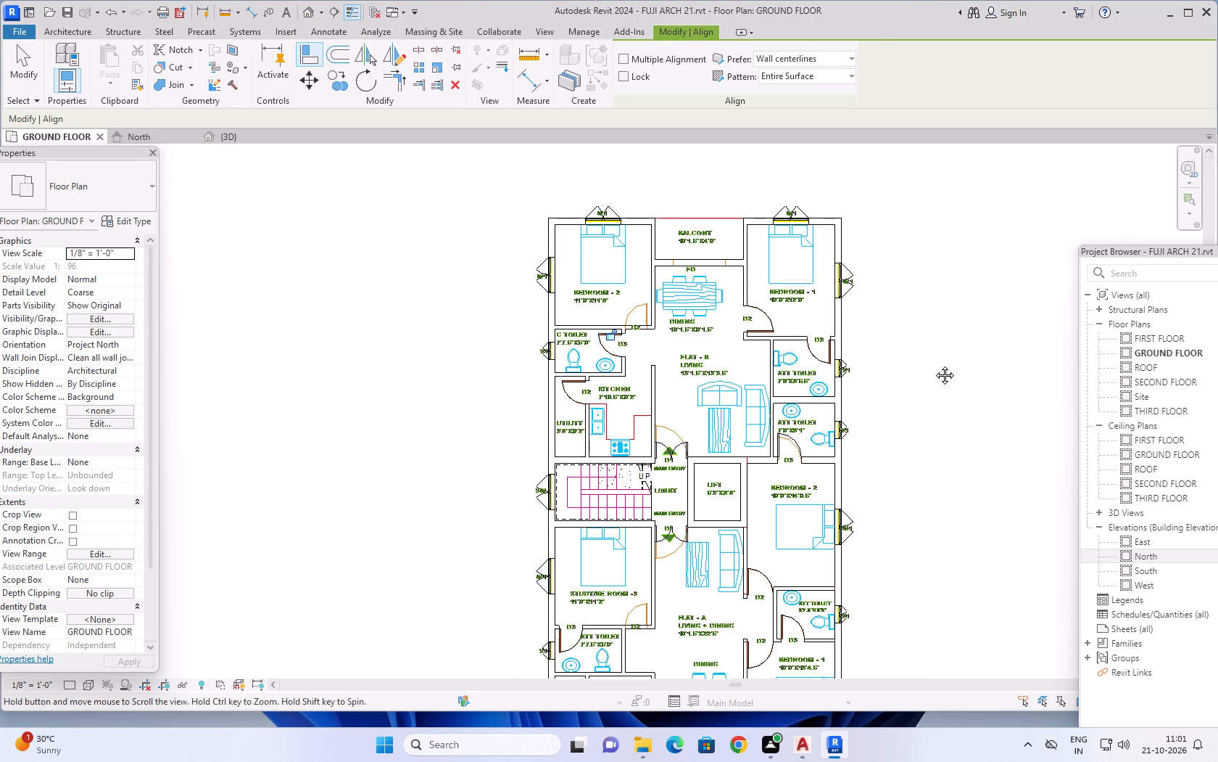
middle_click_drag(934, 364, 899, 315)
middle_click_drag(910, 380, 800, 276)
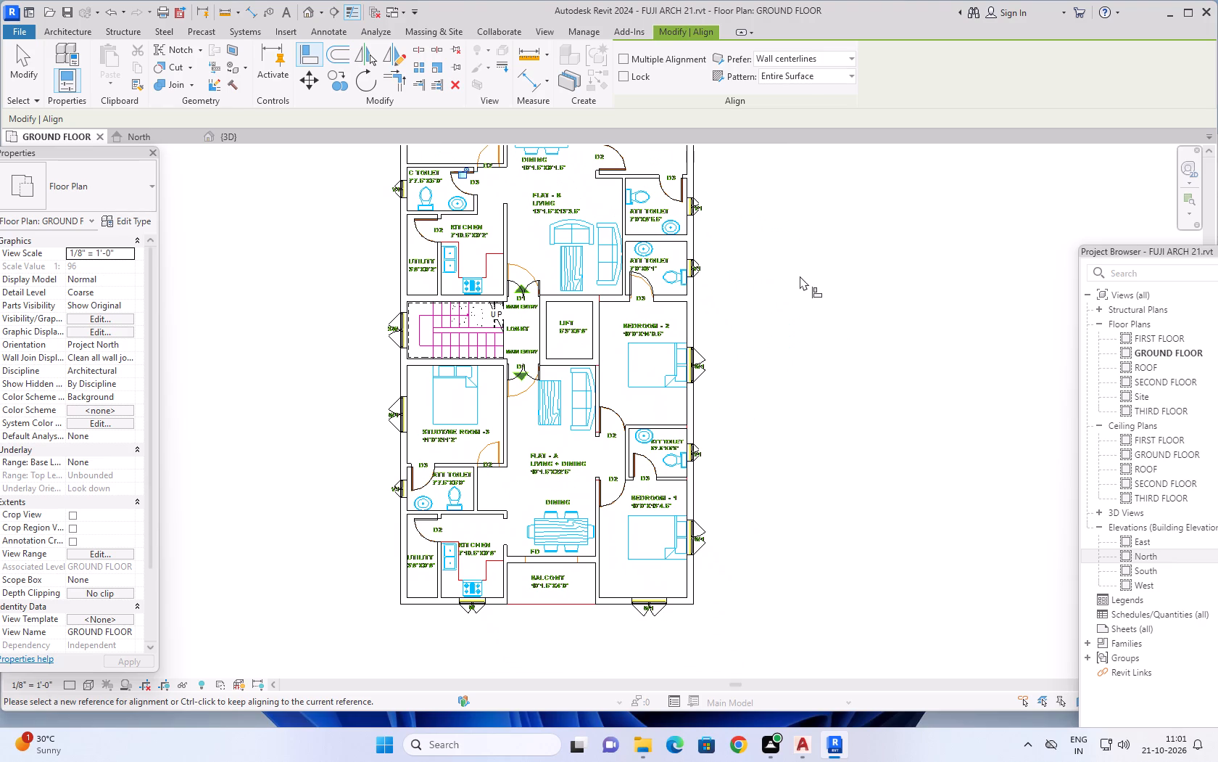
left_click(247, 10)
scroll(423, 369, "up", 4)
scroll(550, 594, "up", 5)
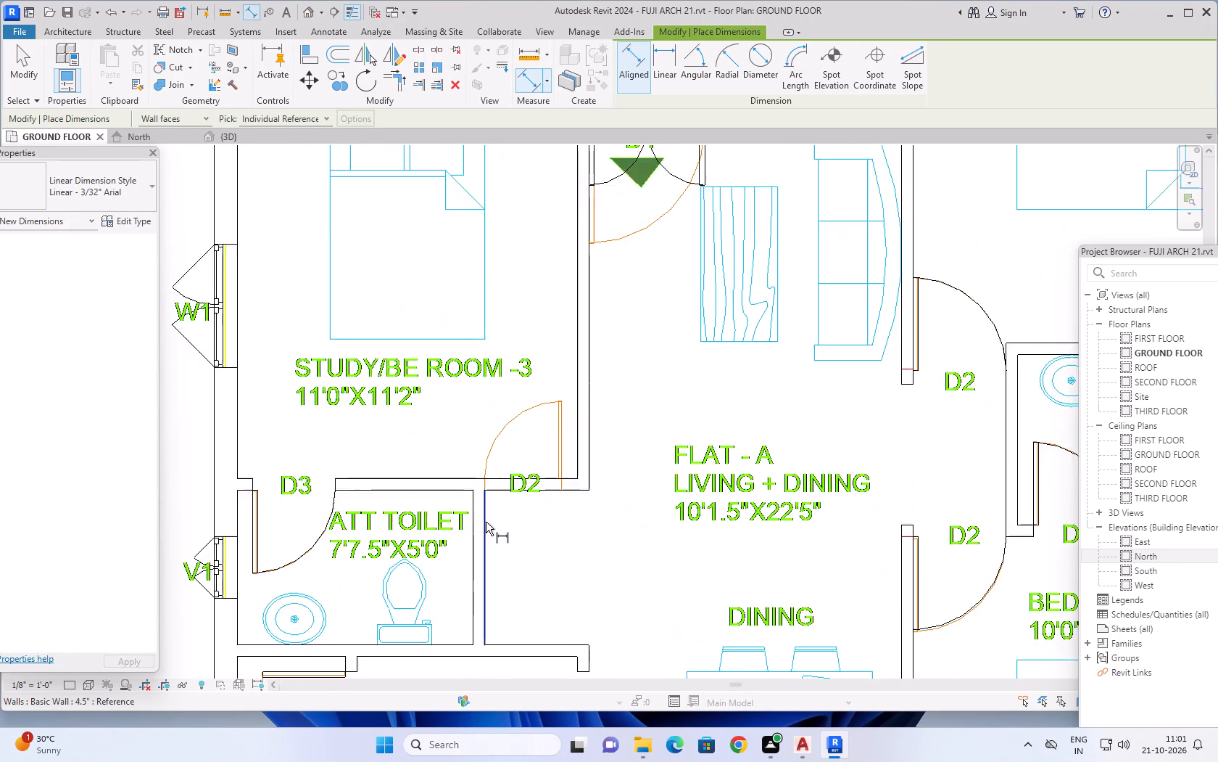
scroll(486, 520, "up", 5)
scroll(568, 456, "up", 3)
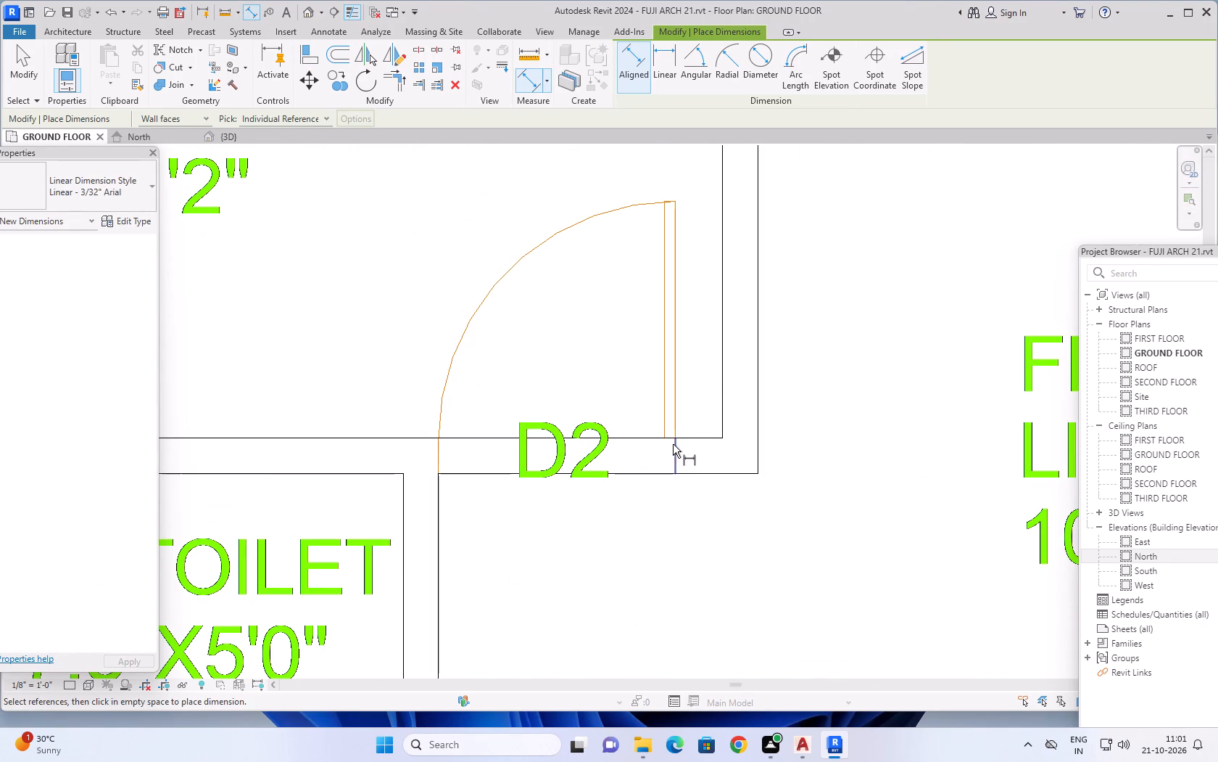
left_click(673, 444)
left_click(439, 456)
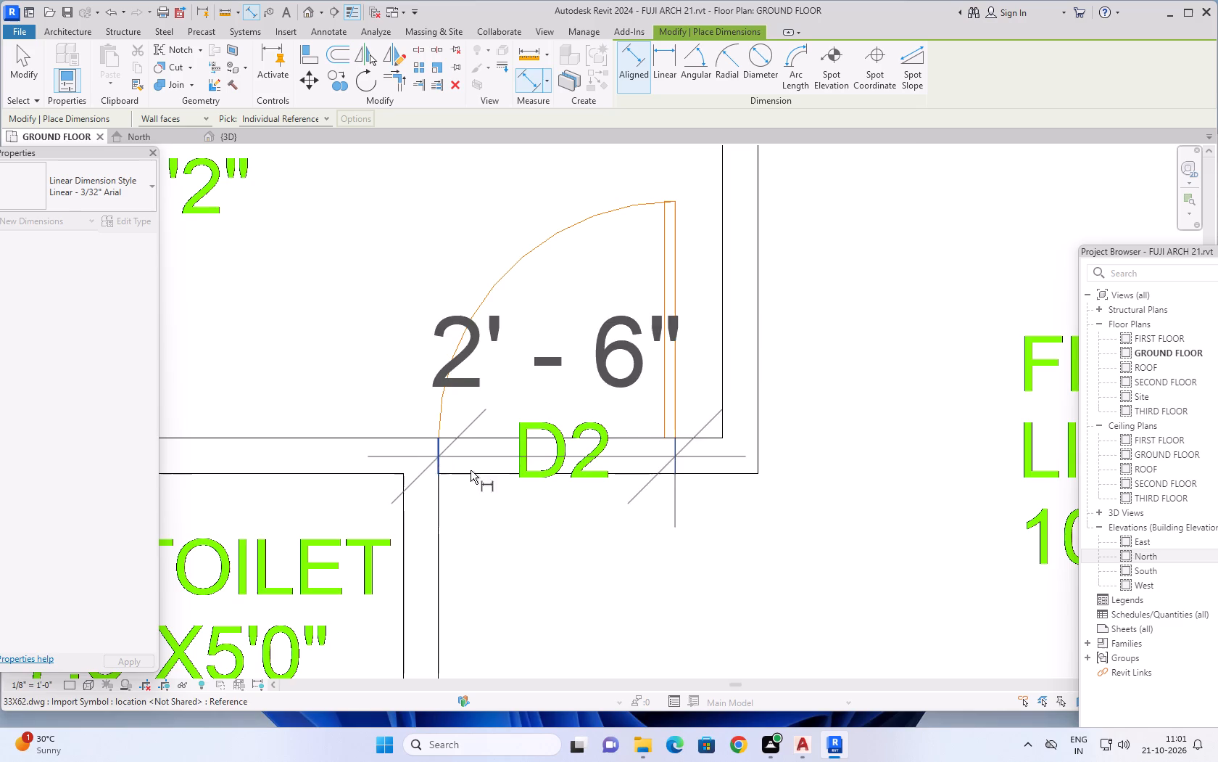
scroll(564, 569, "down", 3)
key("Escape")
scroll(573, 573, "down", 4)
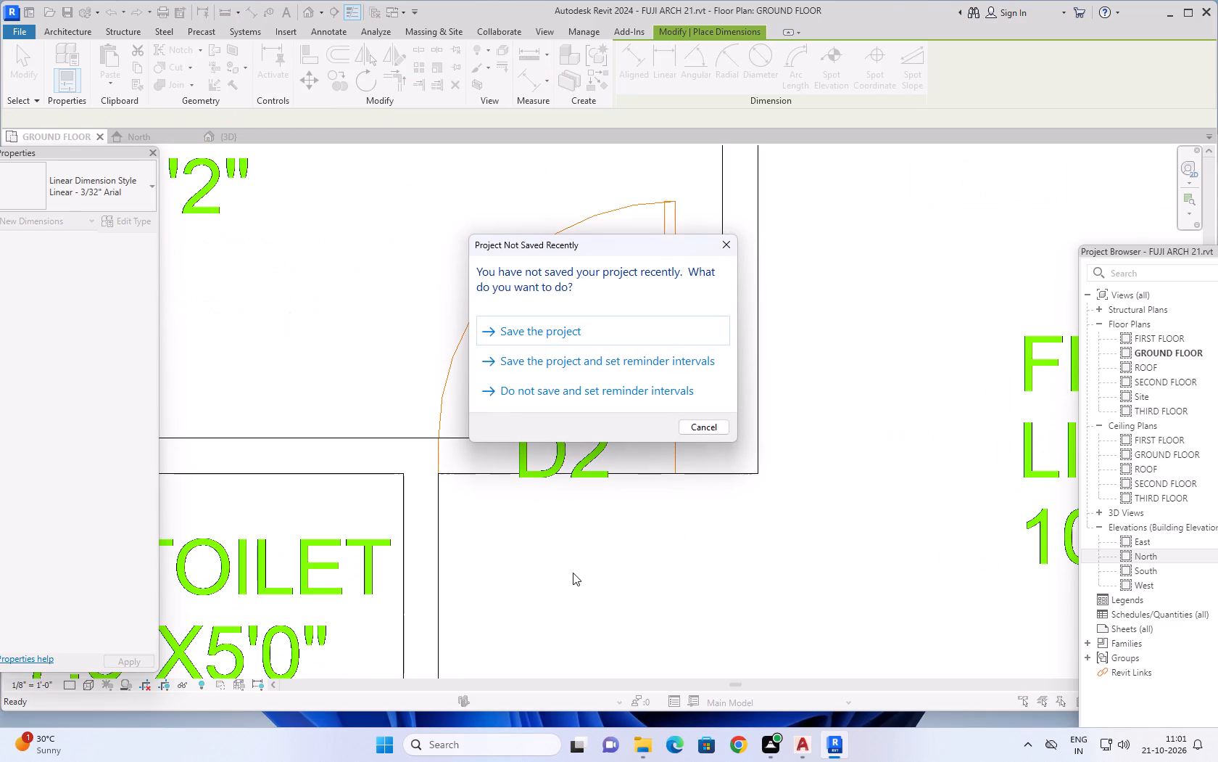
Dismiss the save reminder and save the project.
left_click(720, 241)
key("ctrl+s")
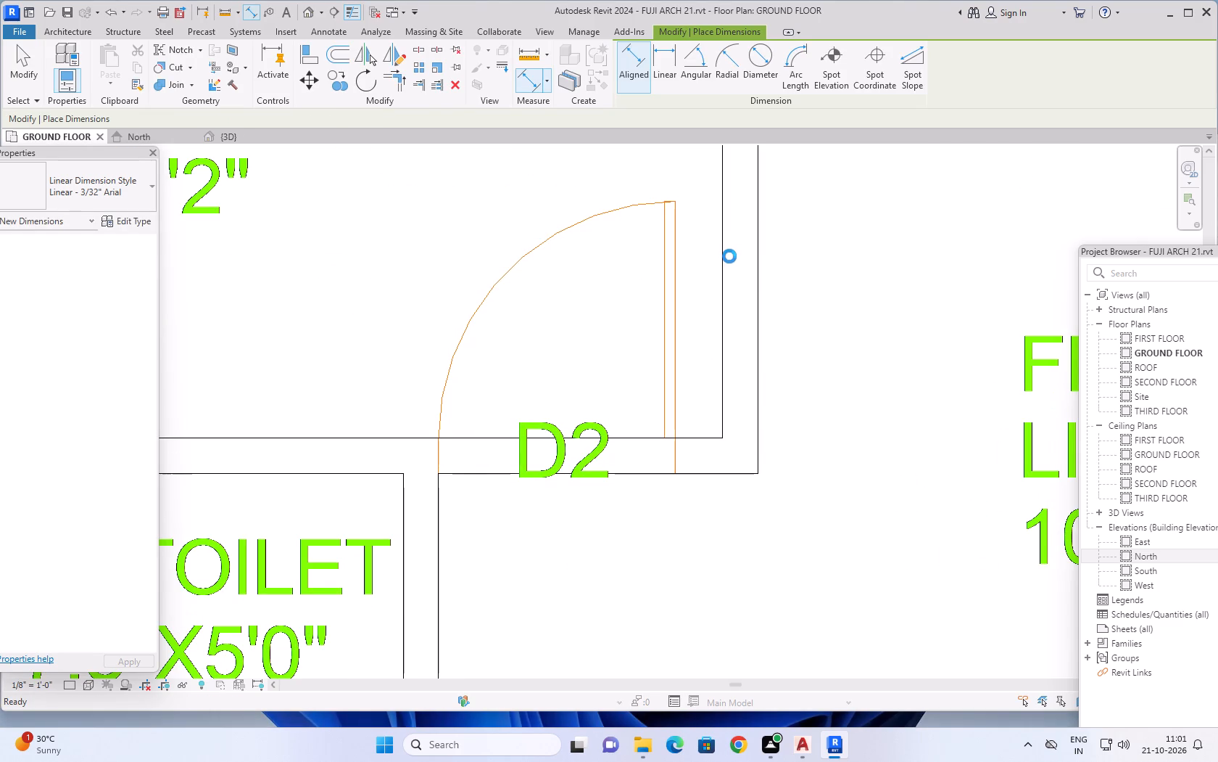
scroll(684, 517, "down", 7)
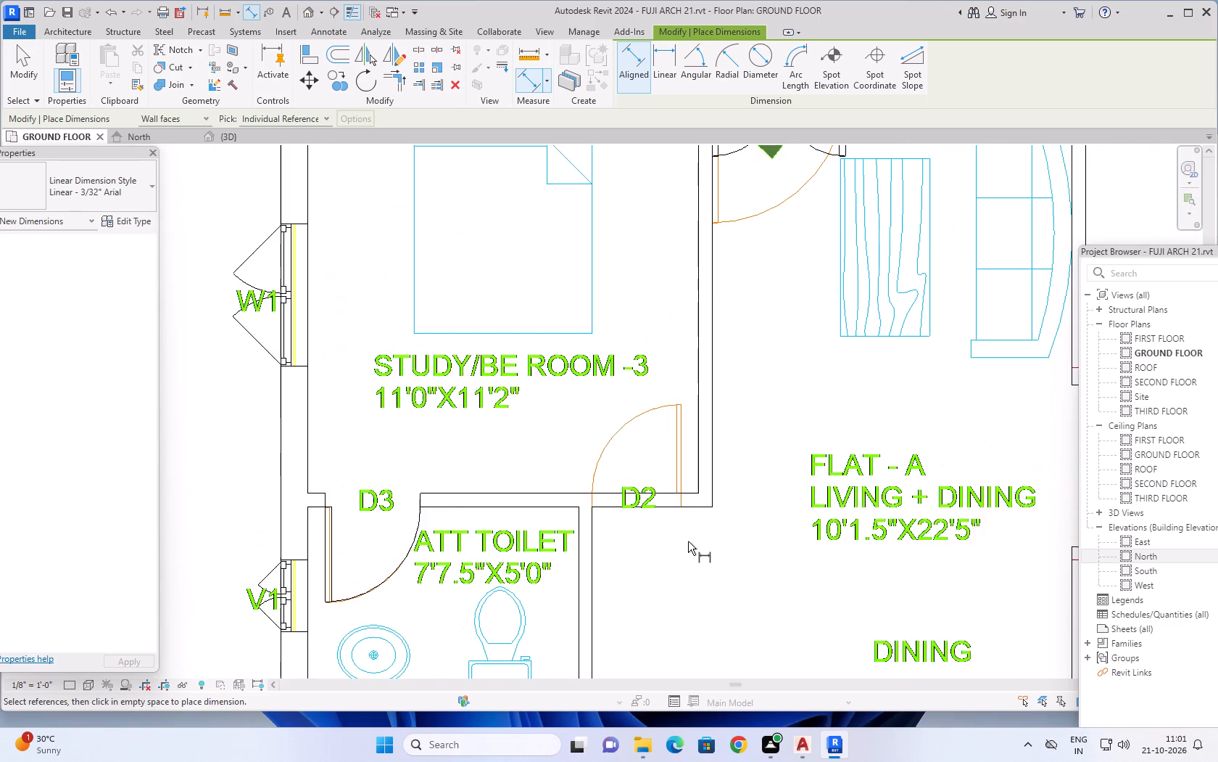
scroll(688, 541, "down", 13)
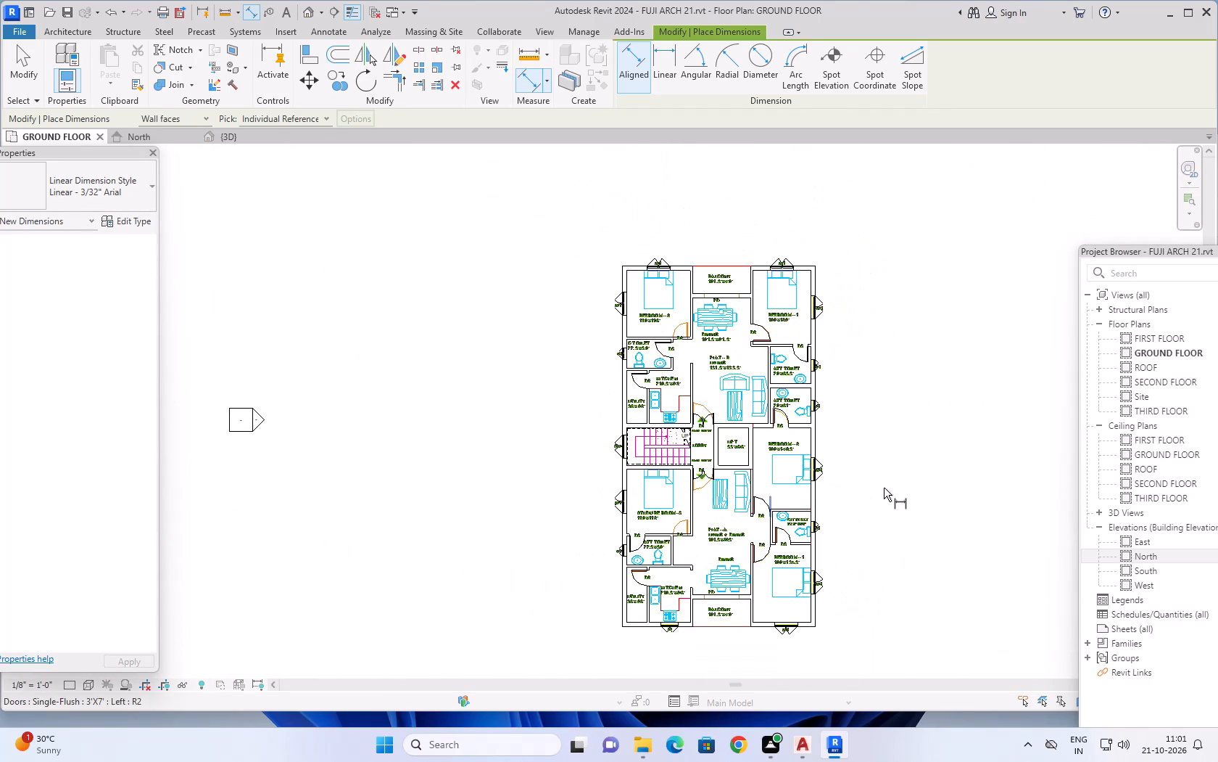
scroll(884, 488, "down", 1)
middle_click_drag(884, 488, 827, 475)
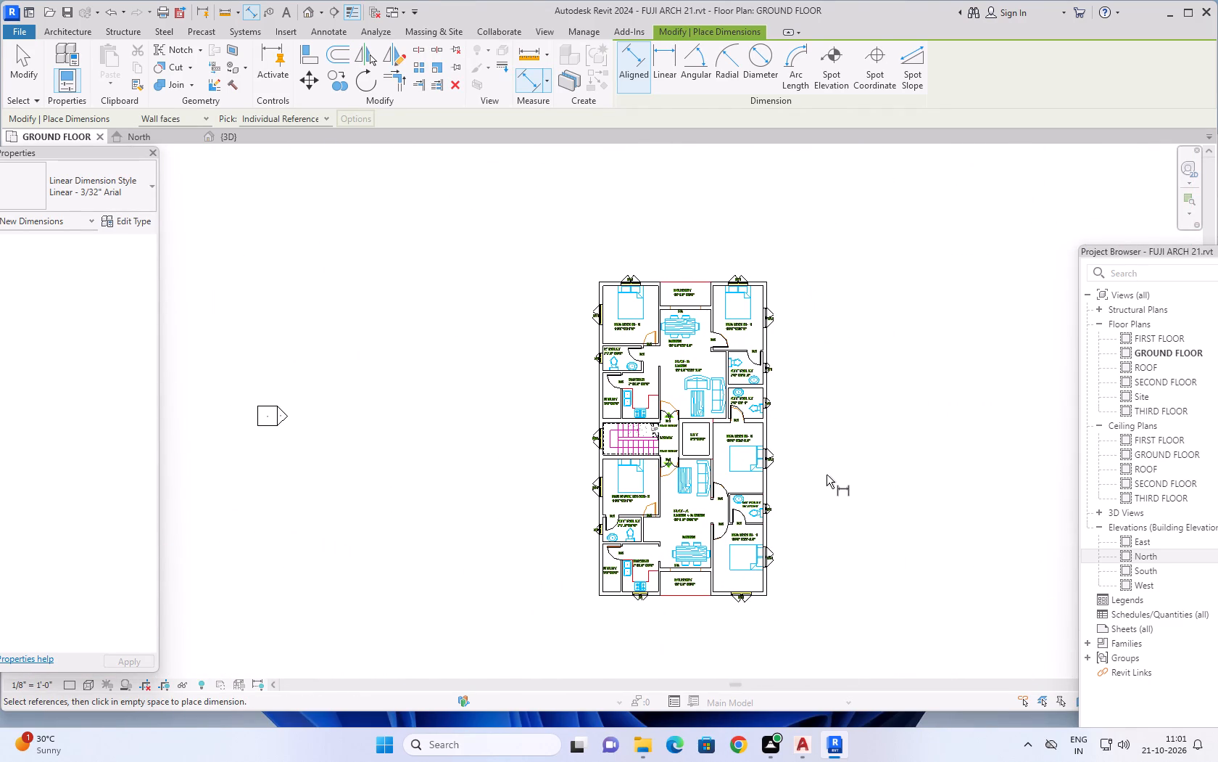
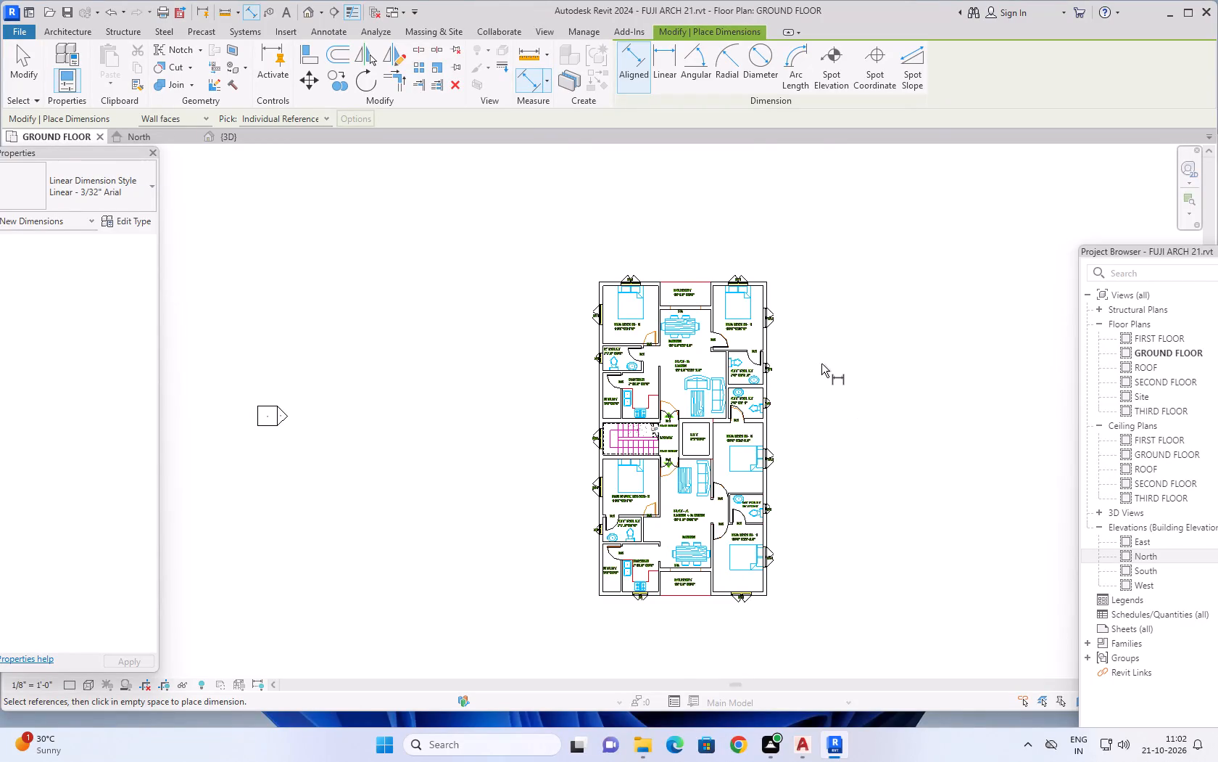
Measure the width of the bed in Flat-B's Bedroom-2 with an aligned dimension, without placing it.
scroll(821, 361, "up", 3)
middle_click_drag(810, 245, 887, 192)
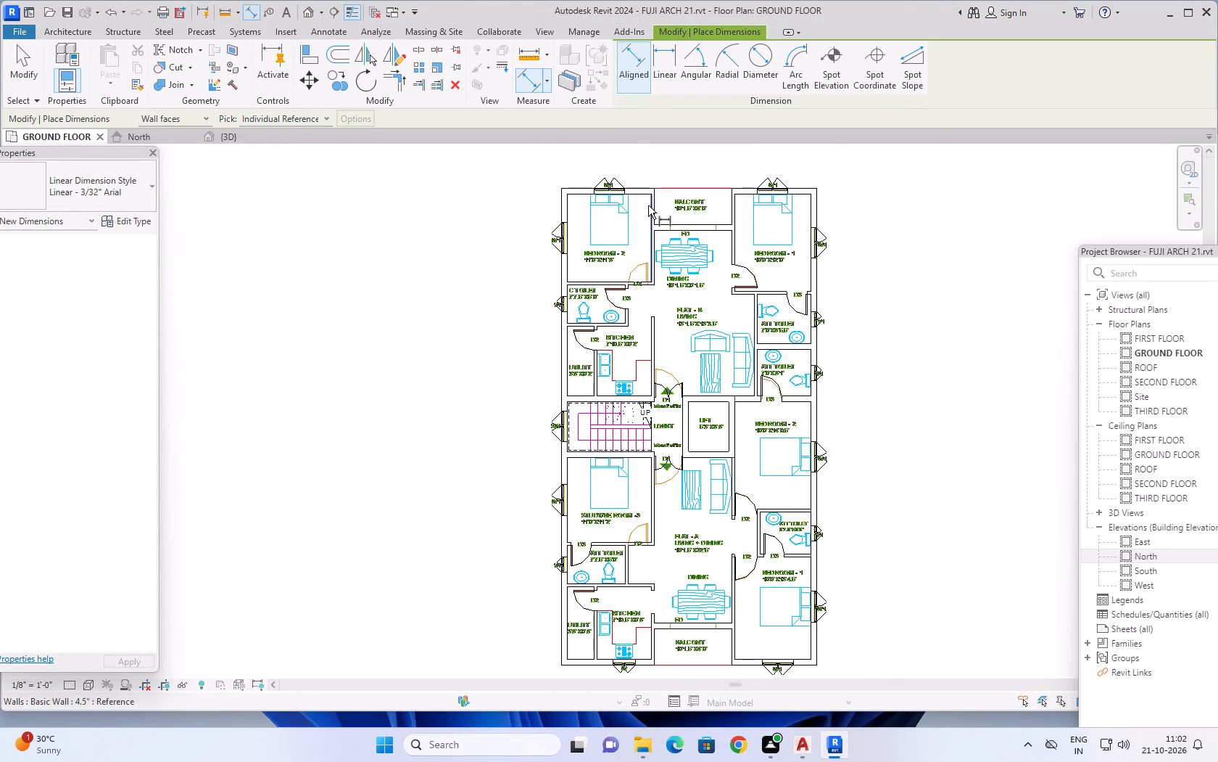
scroll(514, 266, "up", 3)
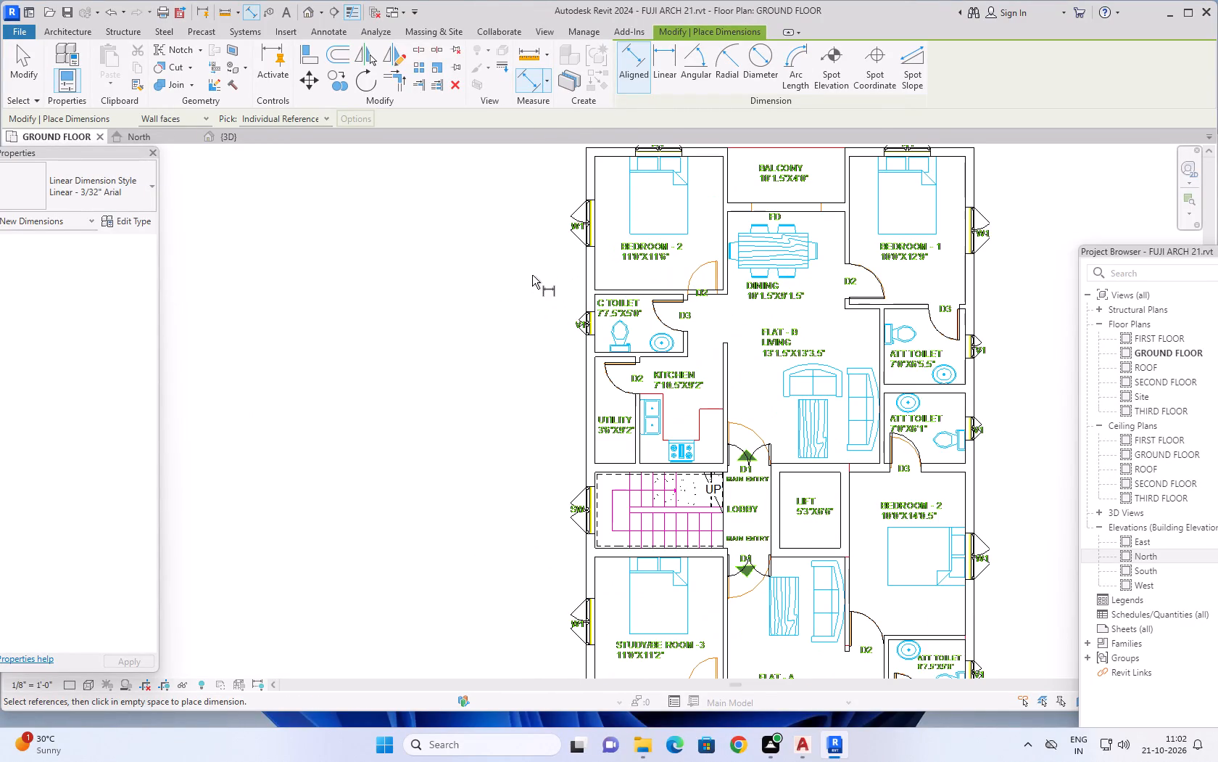
middle_click_drag(527, 276, 421, 422)
scroll(535, 336, "up", 5)
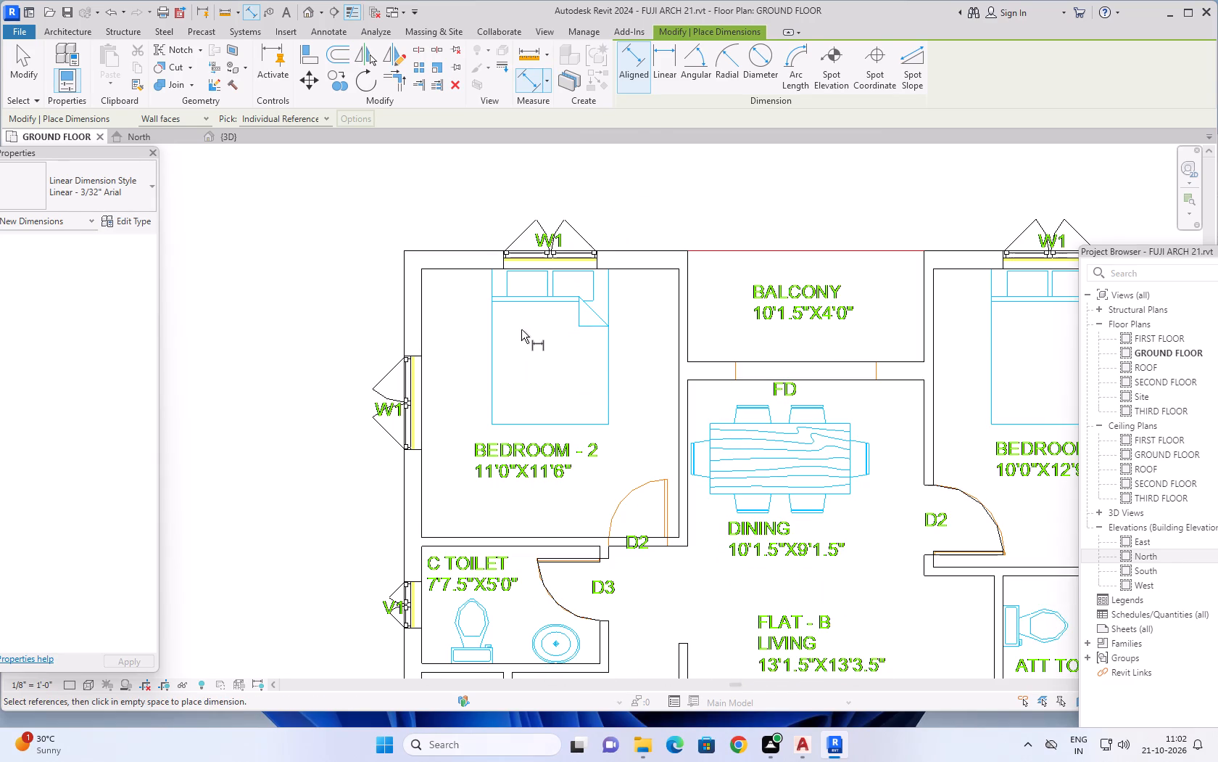
left_click(608, 340)
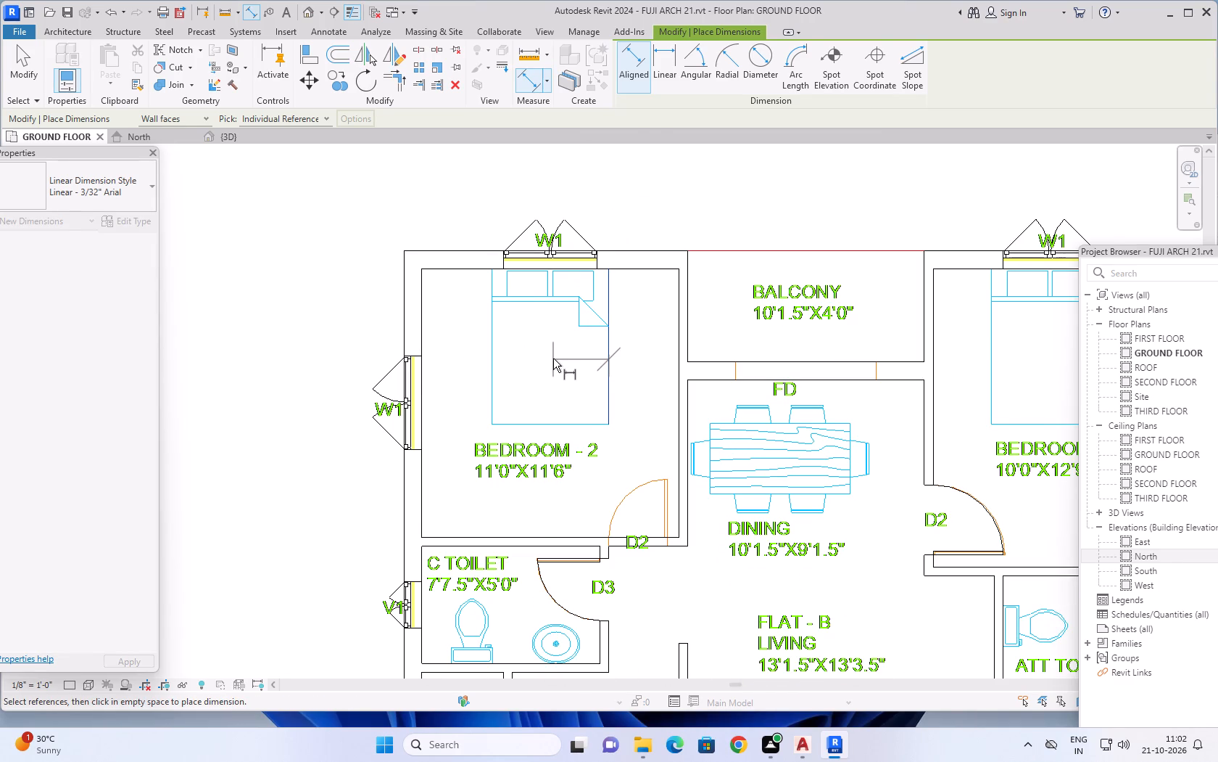
left_click(493, 367)
scroll(553, 336, "down", 1)
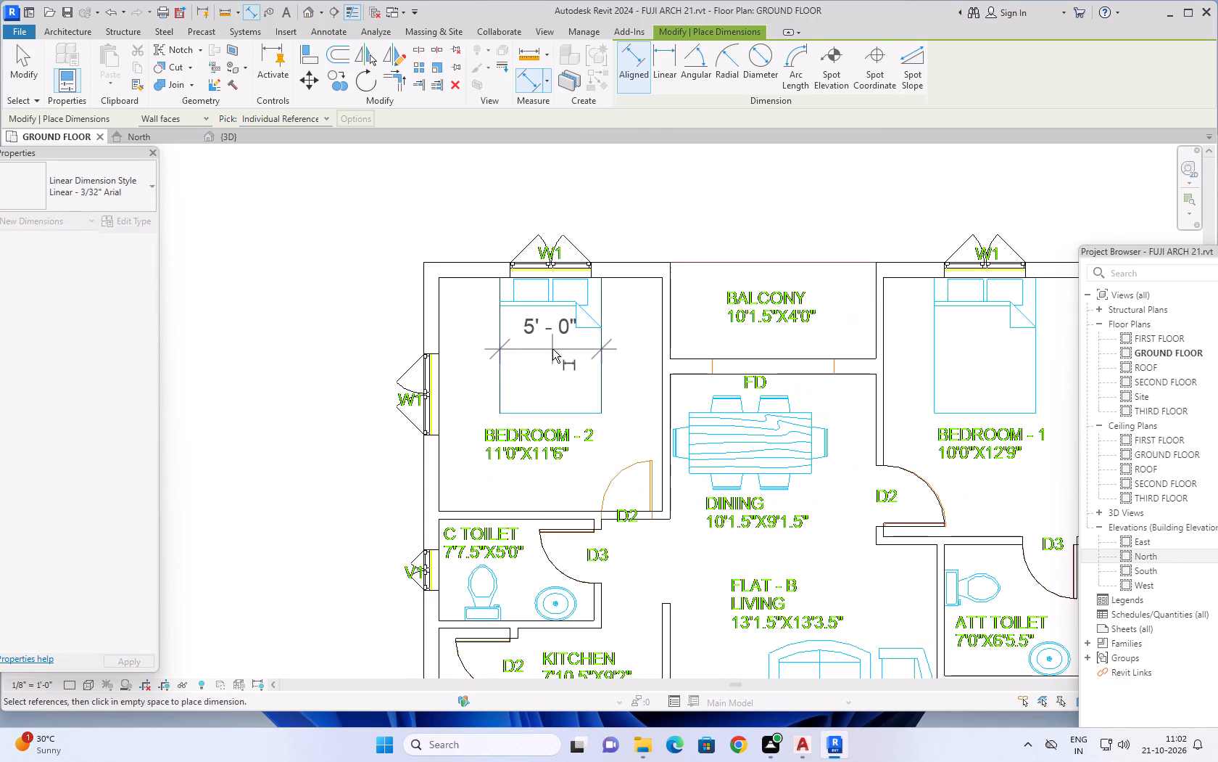
key("Escape")
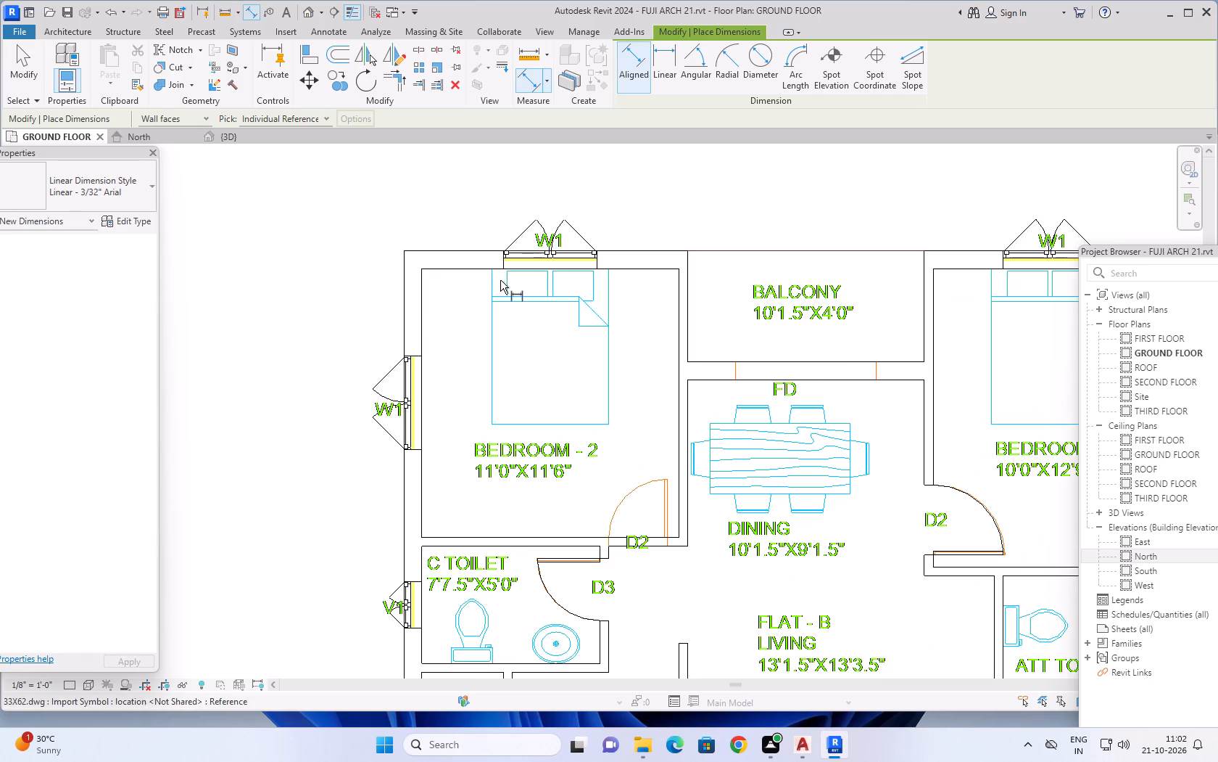
Start the Door tool with the Single-Flush 2'8"X7' type.
scroll(487, 284, "down", 6)
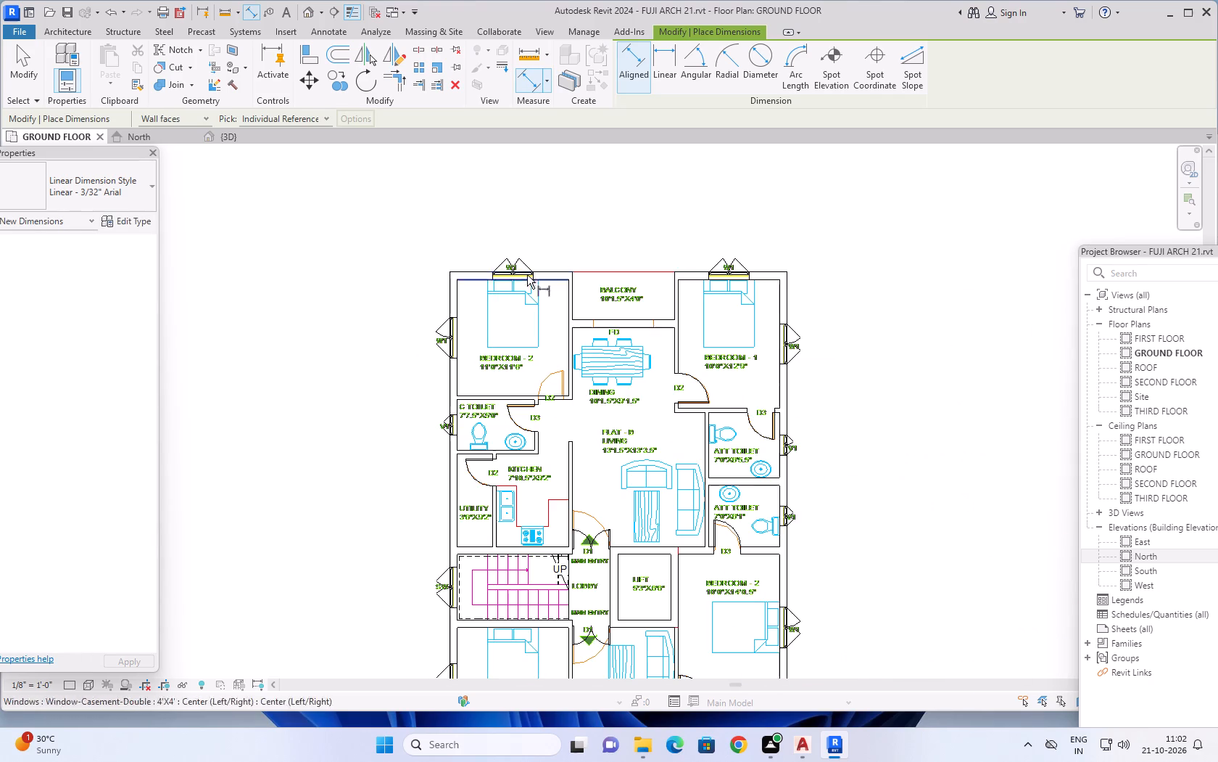
middle_click_drag(647, 229, 663, 139)
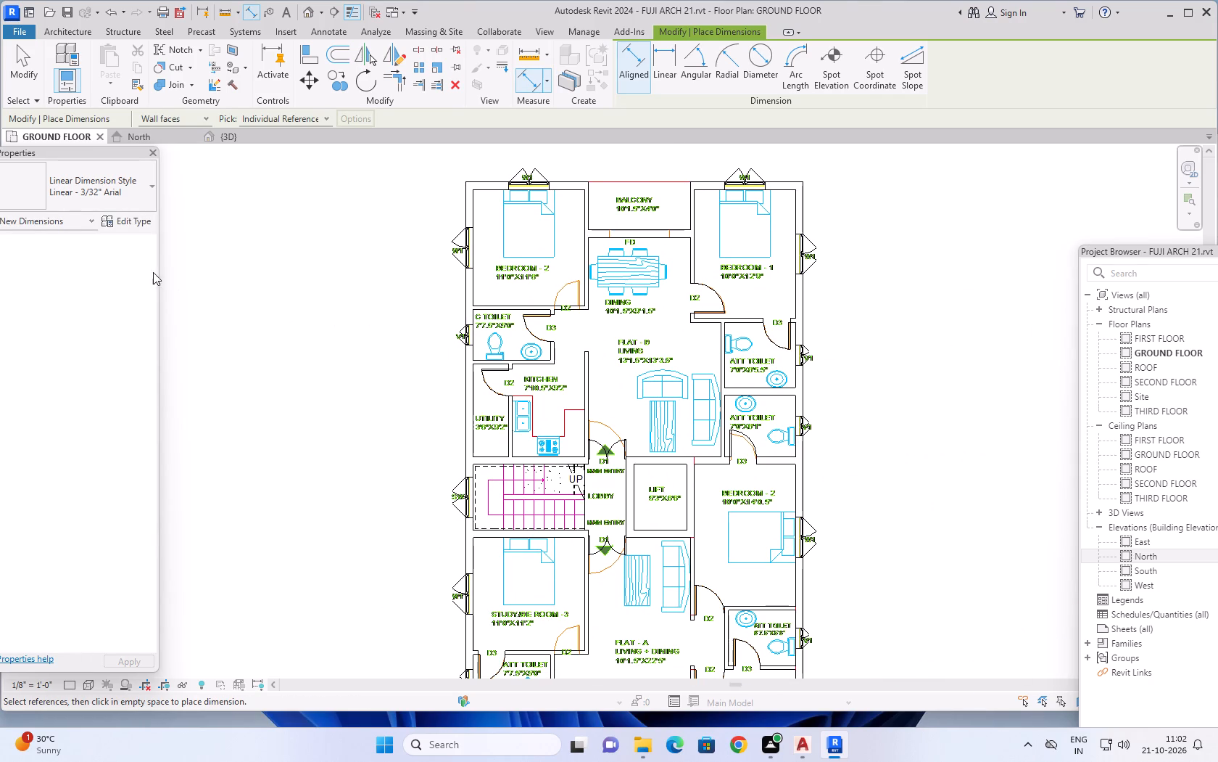
left_click(78, 31)
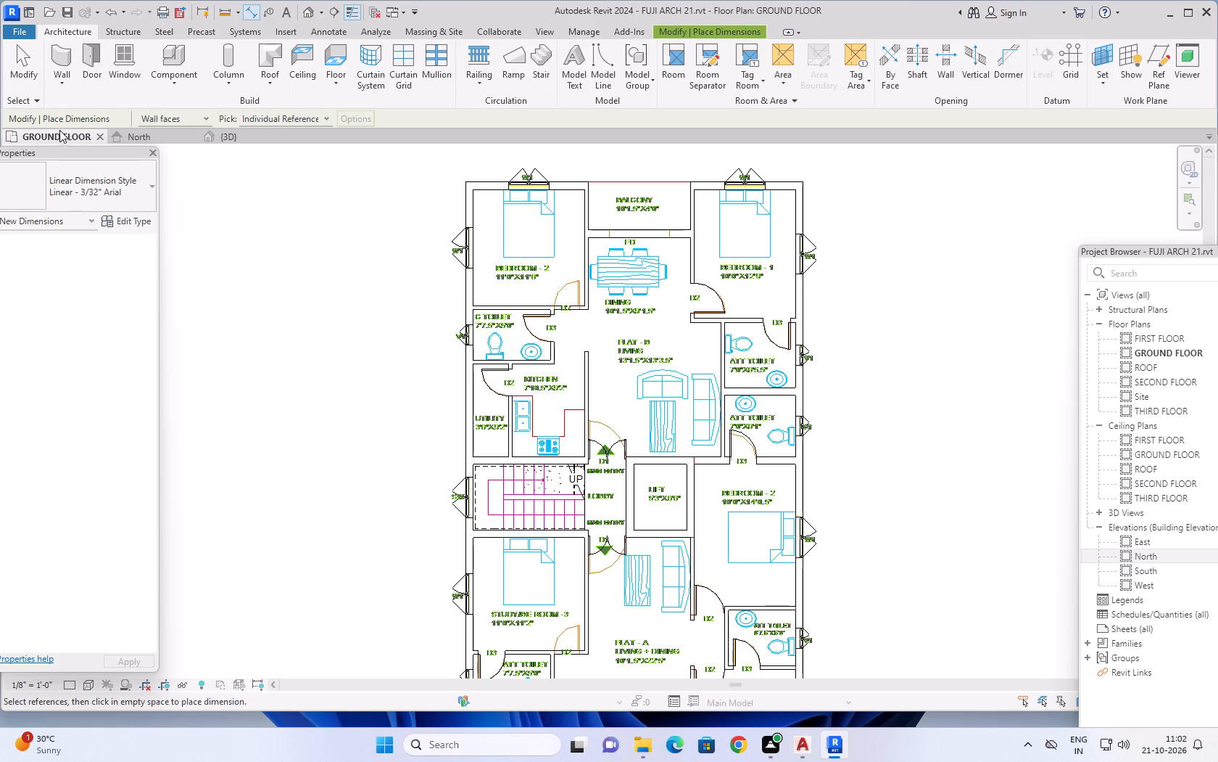
left_click(96, 65)
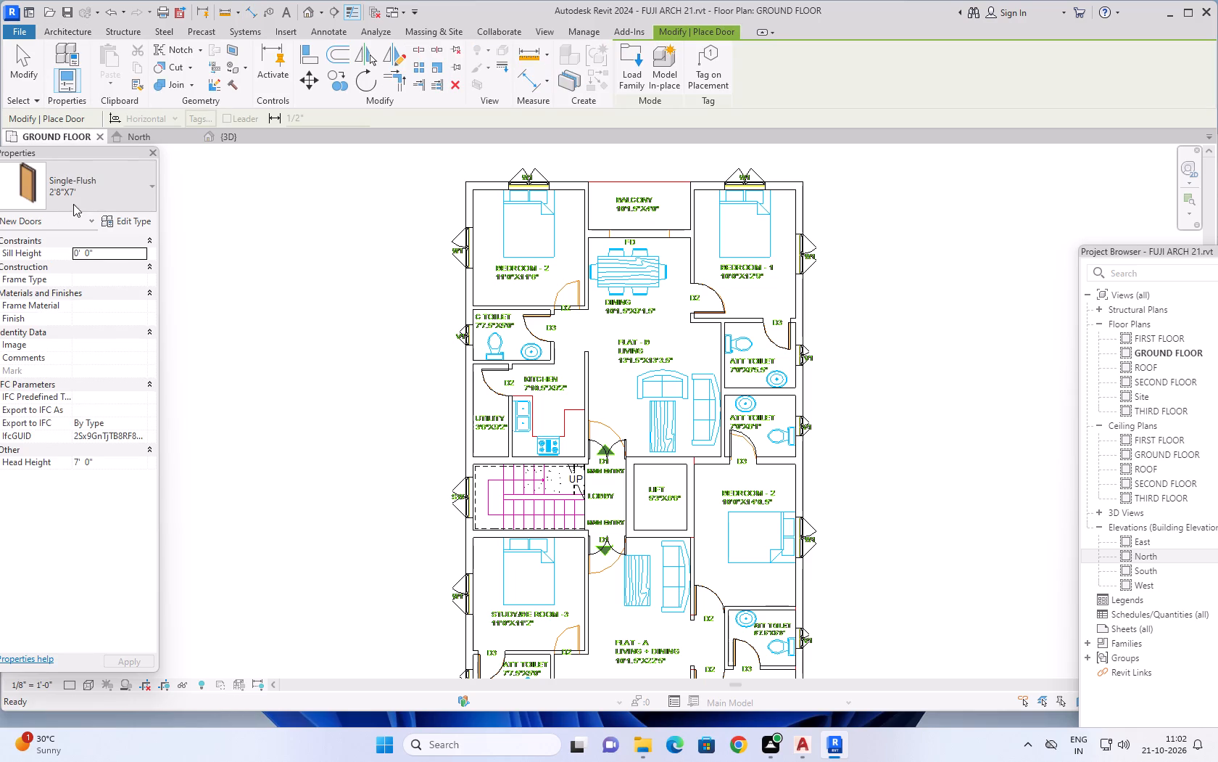
left_click(107, 187)
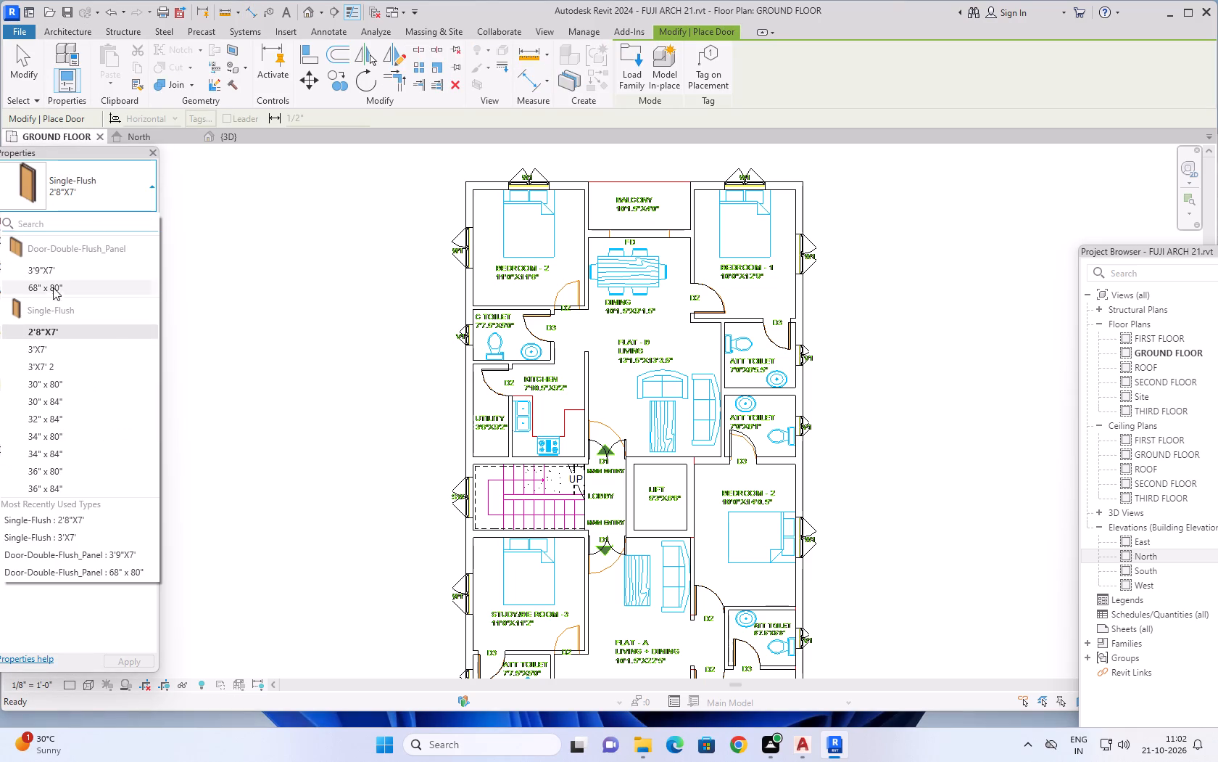
left_click(40, 332)
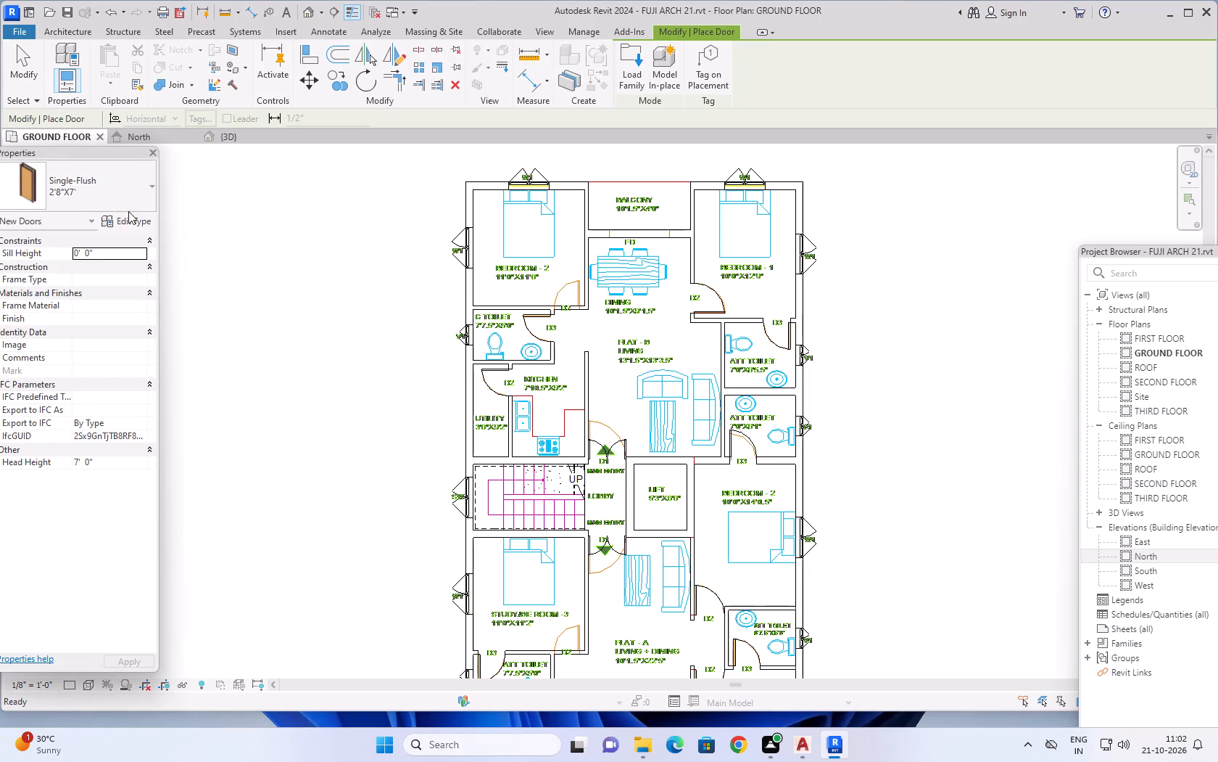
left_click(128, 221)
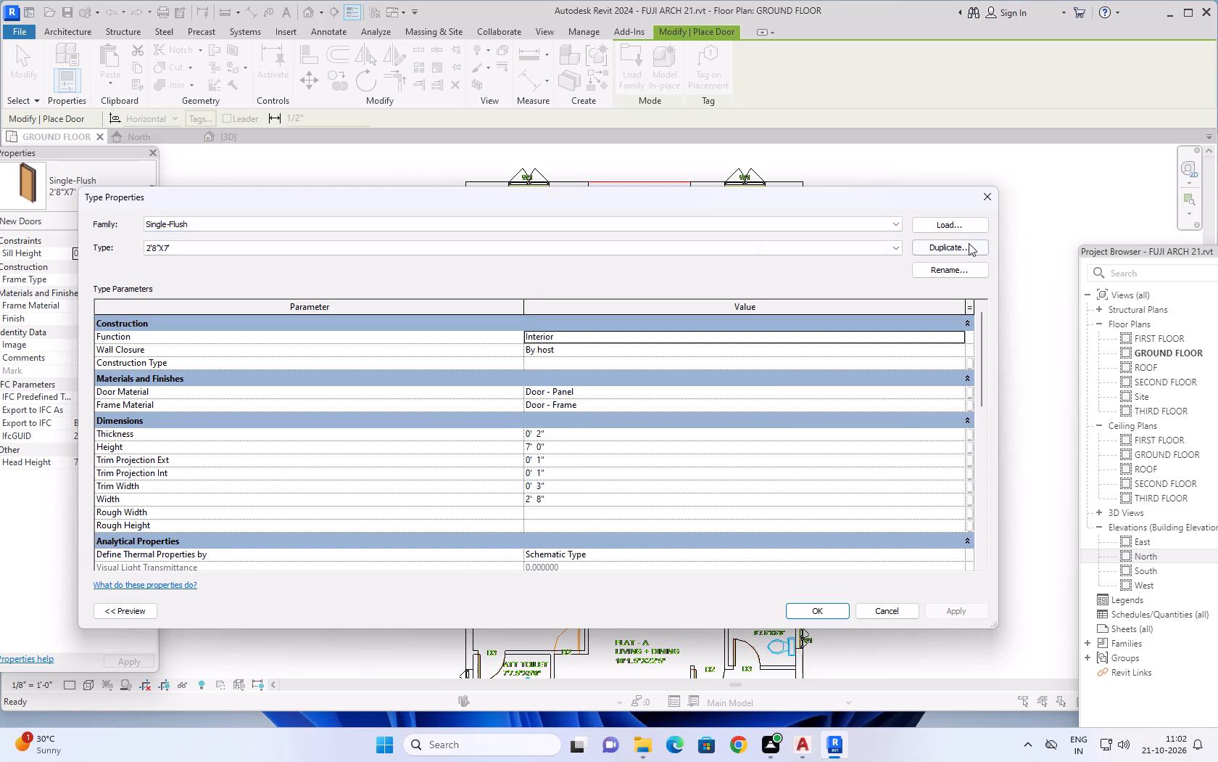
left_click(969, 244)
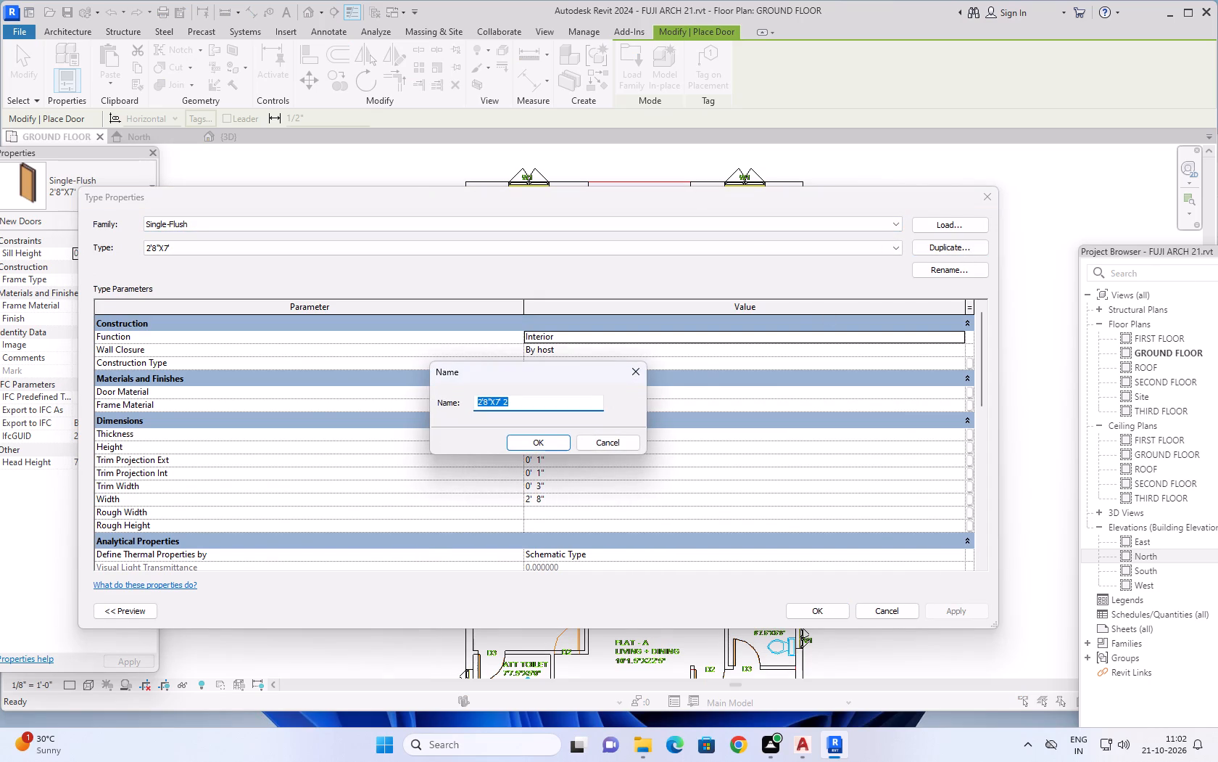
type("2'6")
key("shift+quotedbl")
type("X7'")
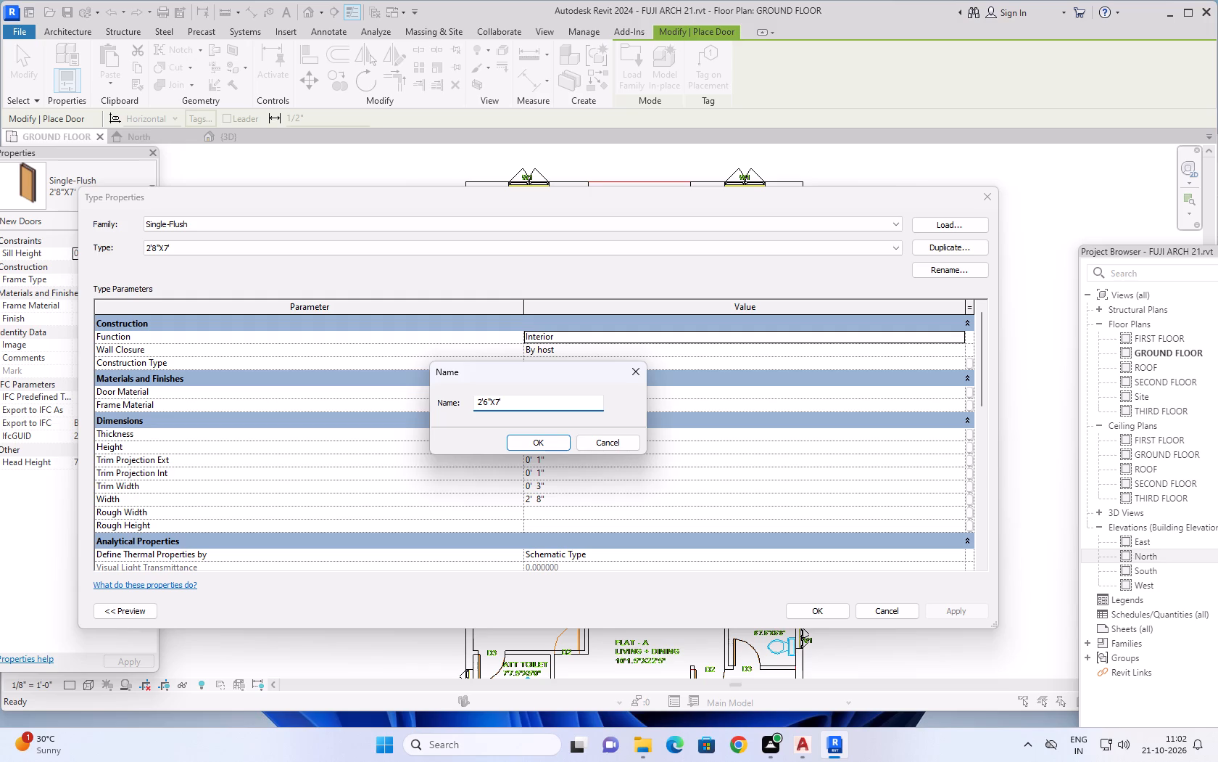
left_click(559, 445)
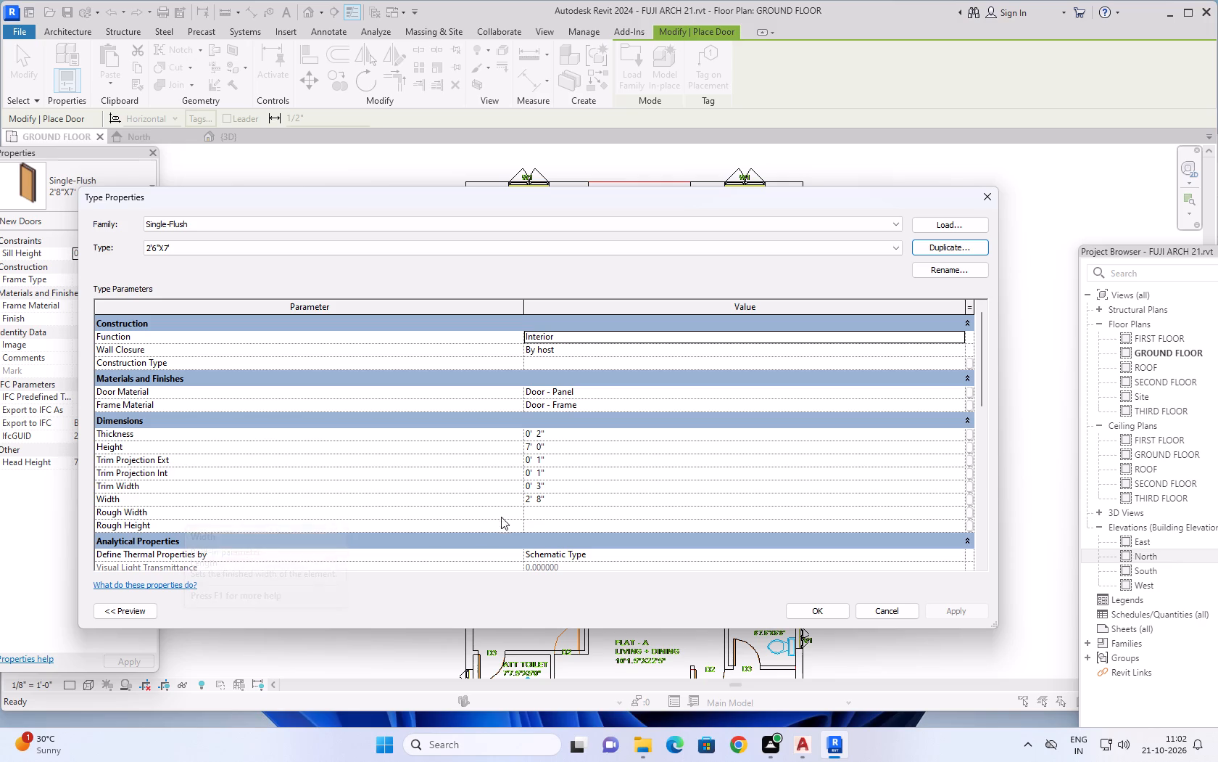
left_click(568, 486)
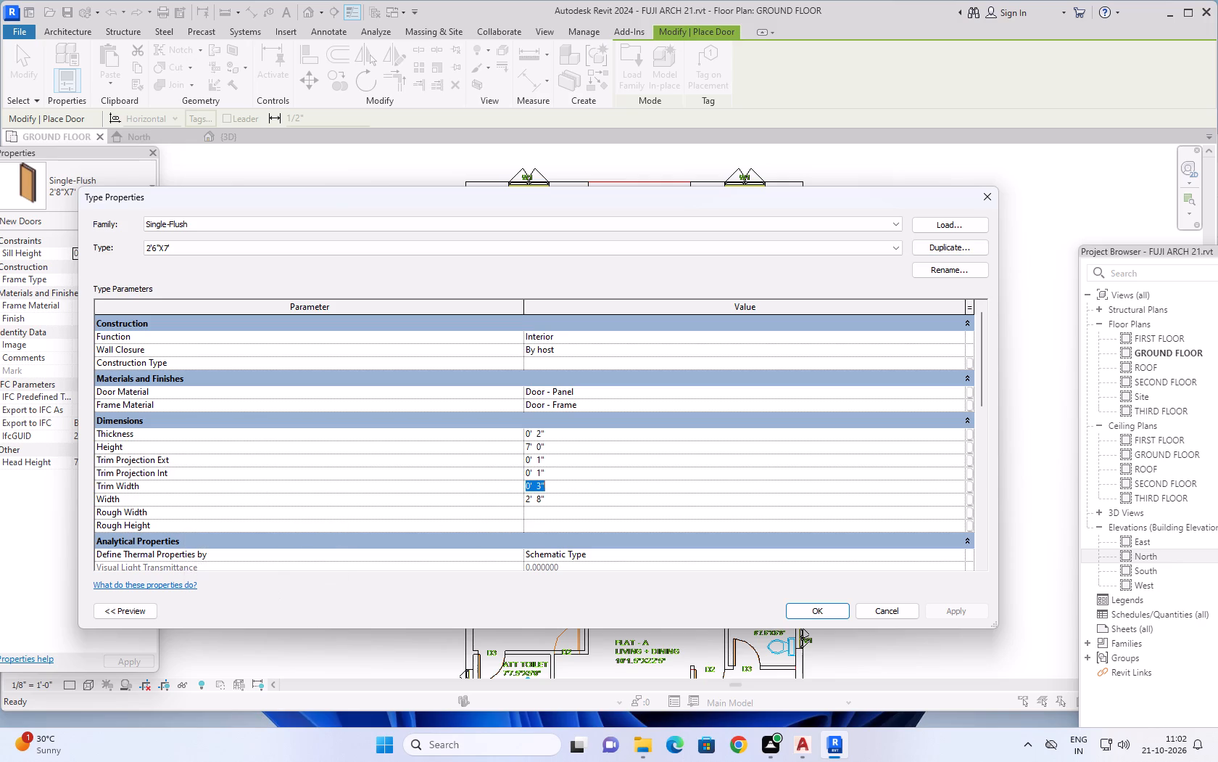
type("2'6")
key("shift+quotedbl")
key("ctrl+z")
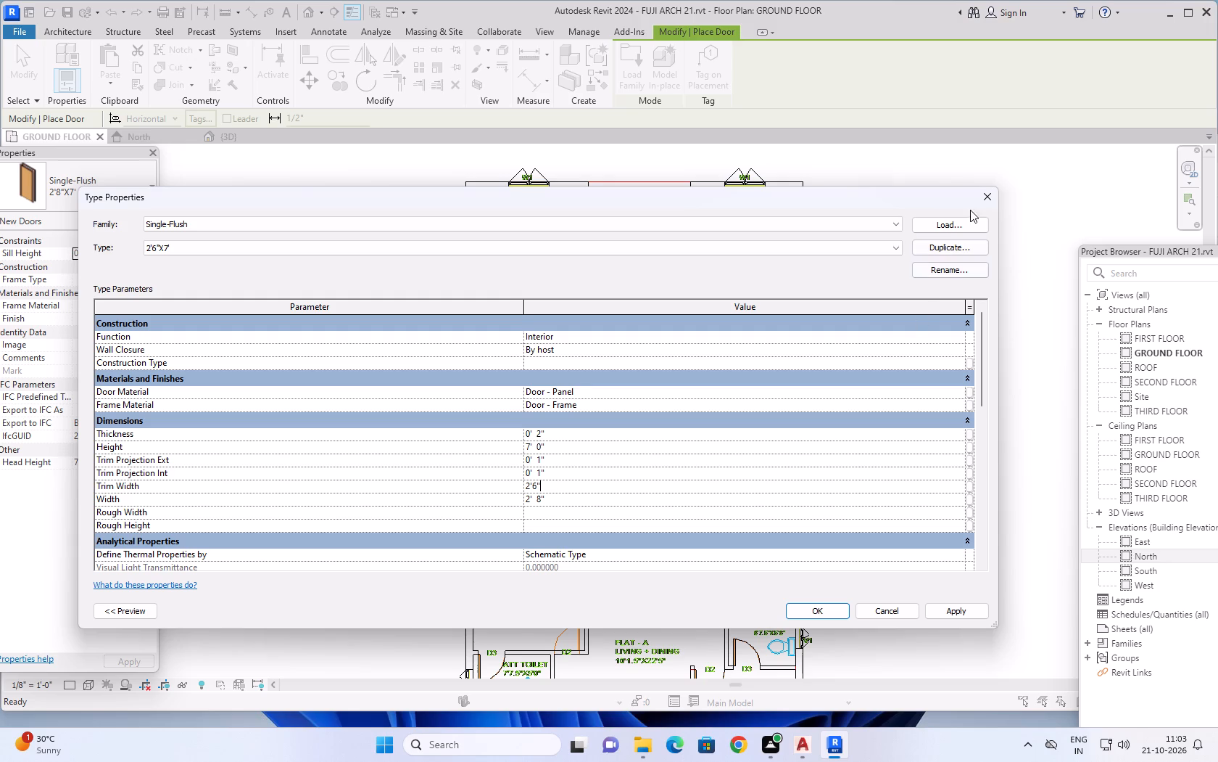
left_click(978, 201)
Duplicate the Single-Flush door type as 2'6"X7' and set its width to 2'6".
left_click(104, 222)
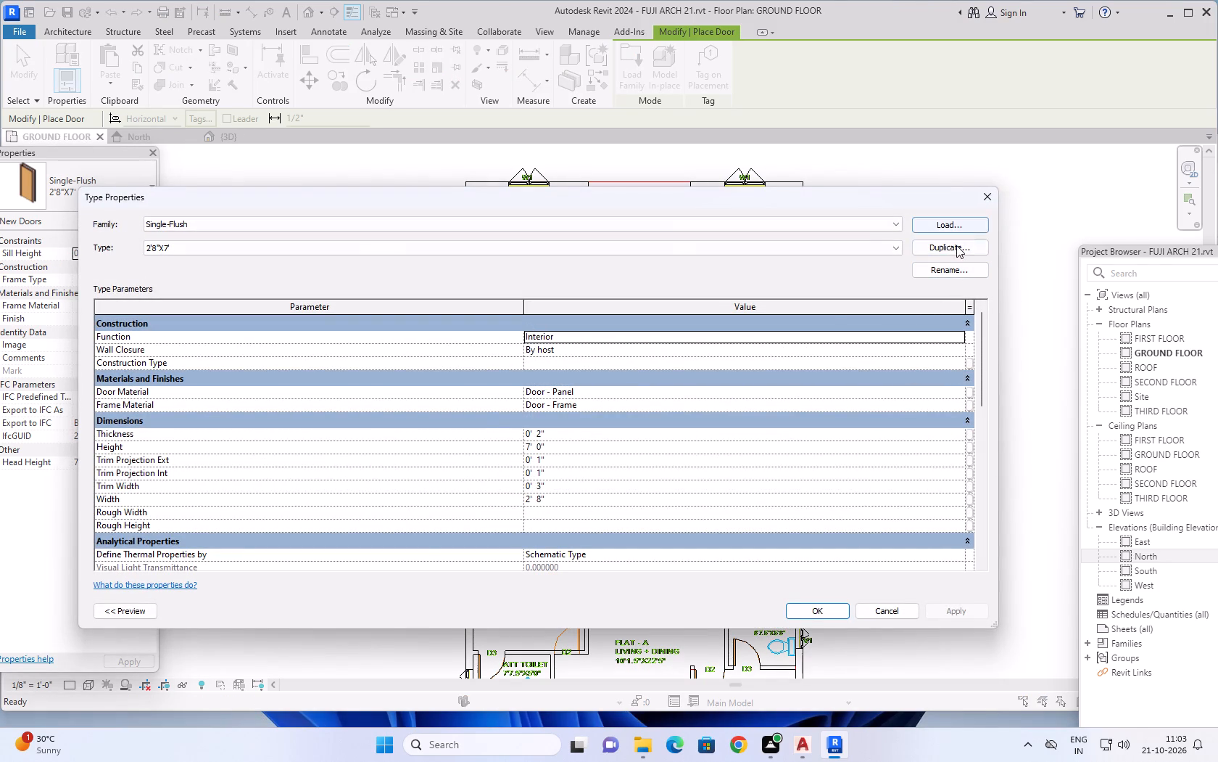
left_click(956, 245)
type("2'6\"")
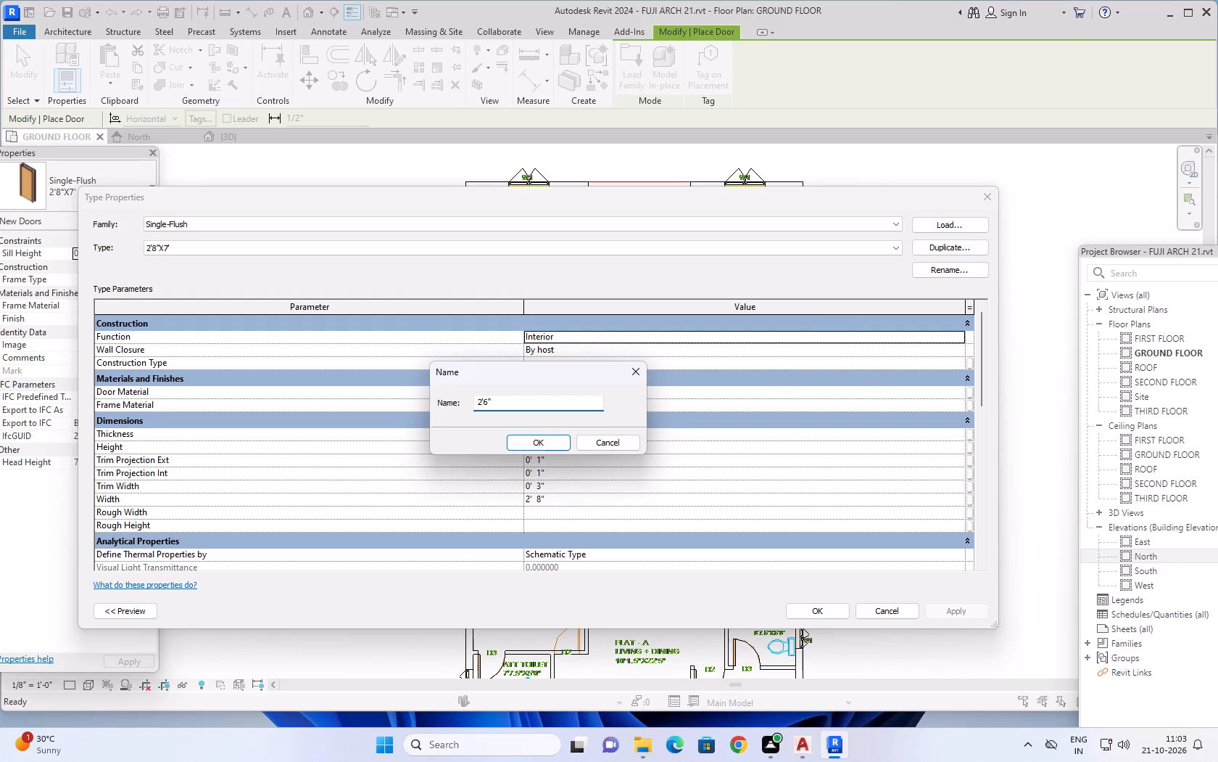
key("x")
type("7'")
left_click(545, 435)
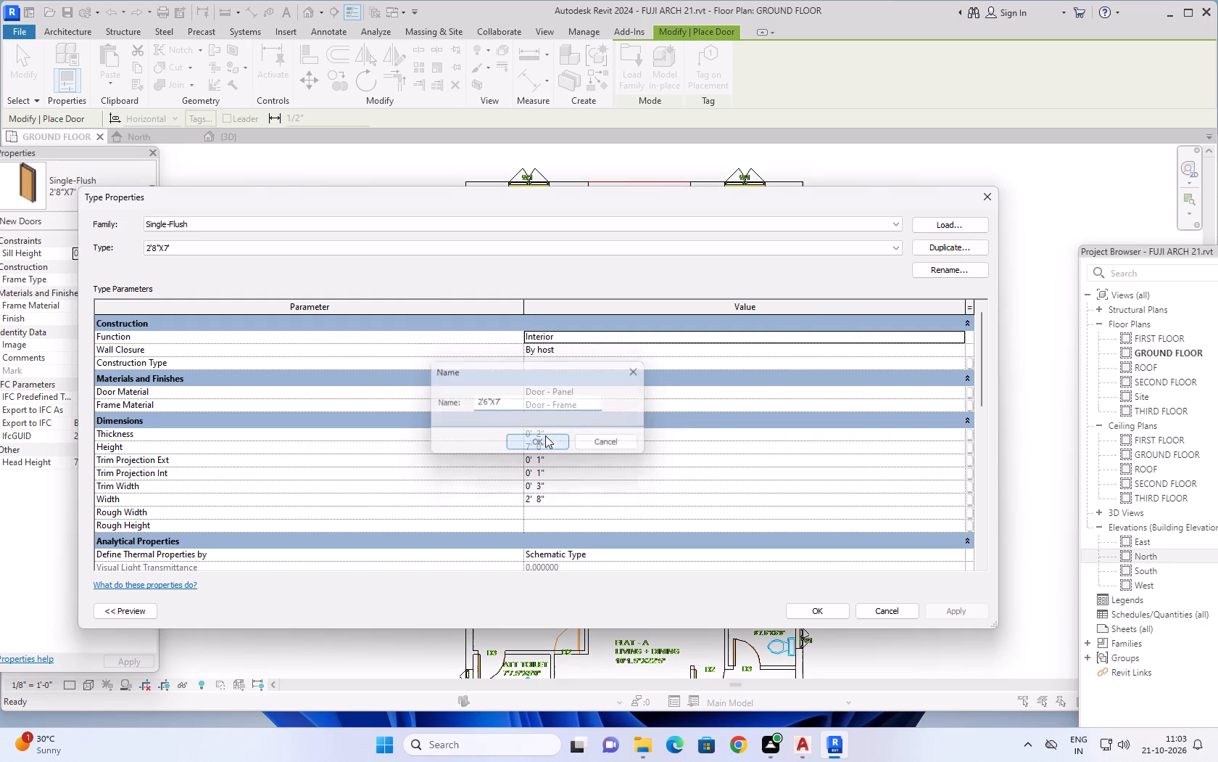
left_click(557, 498)
type("2'6")
key("shift+quotedbl")
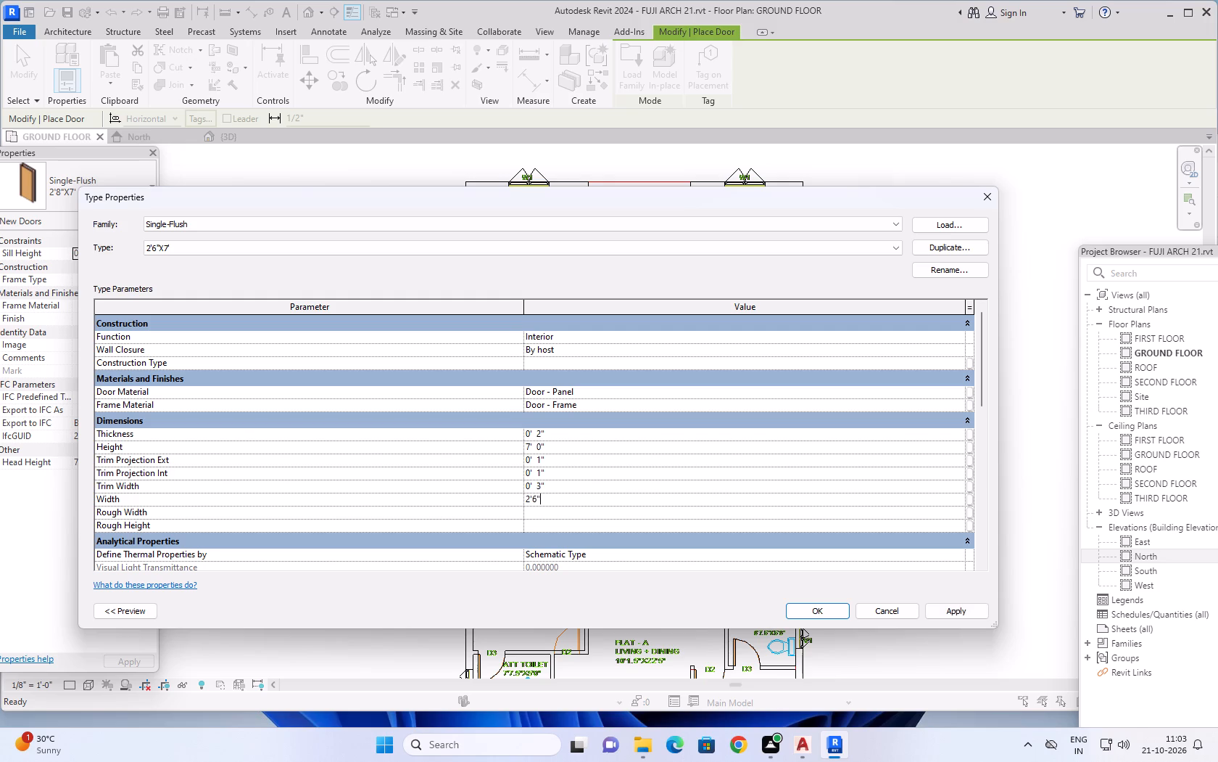
left_click(962, 605)
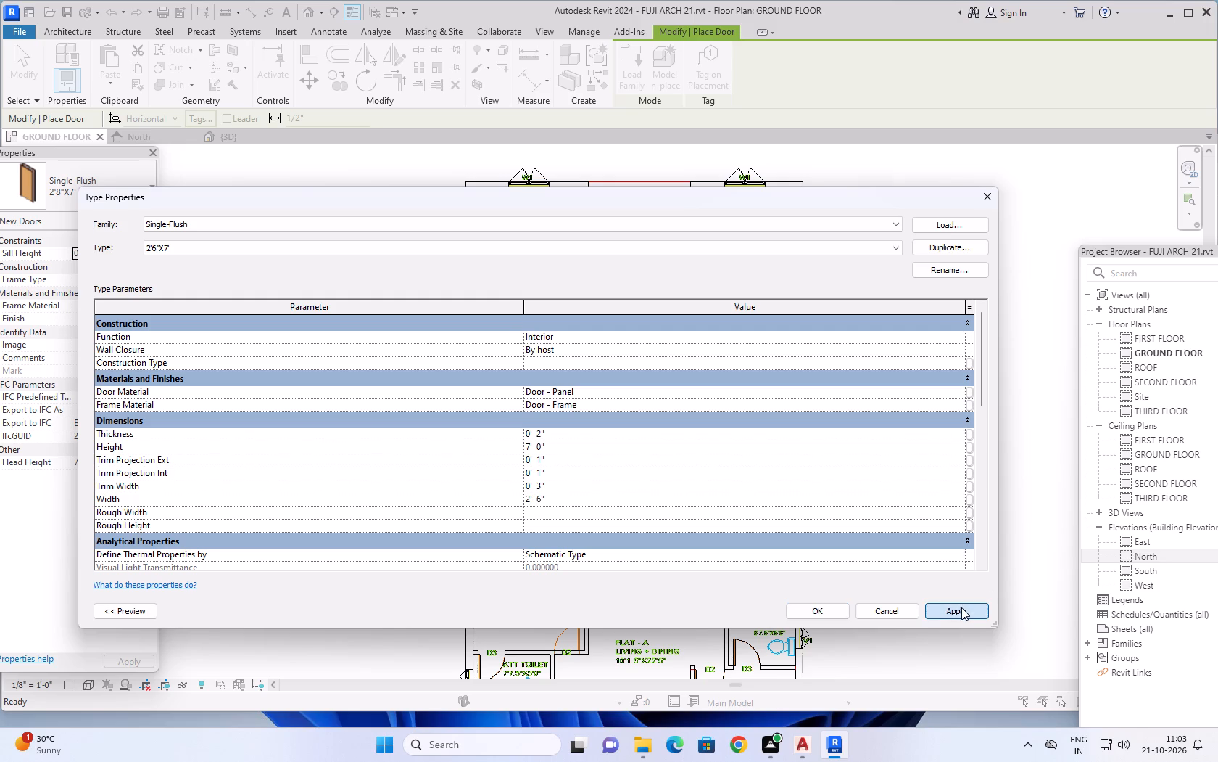
left_click(829, 610)
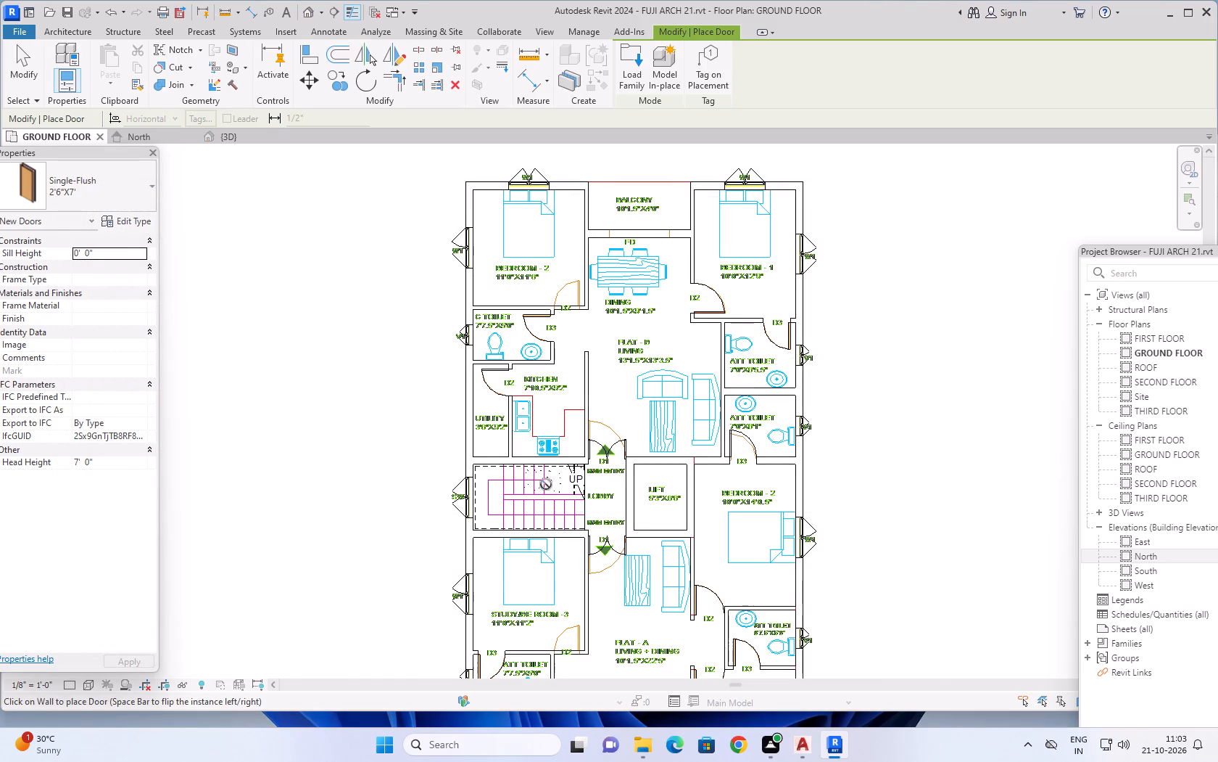
Place a 2'6"X7' door at the D2 opening of Flat-B's Bedroom-2, swinging into the room, centred about 1'-8 1/4" from each side.
scroll(568, 312, "up", 10)
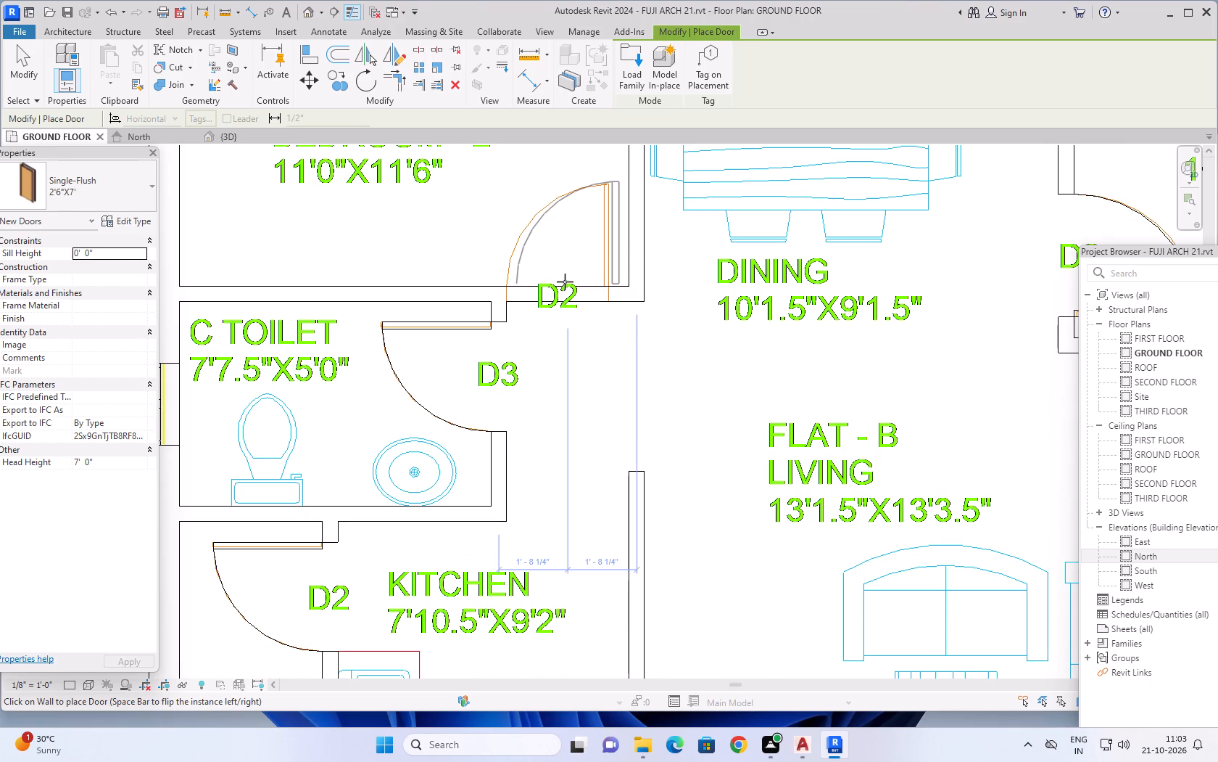
left_click(565, 282)
Place a 2'6"X7' door at the D2 opening of Flat-A's Study/Bedroom-3, swinging into the room, centred about 1'-8 1/4" from each side.
scroll(573, 328, "down", 4)
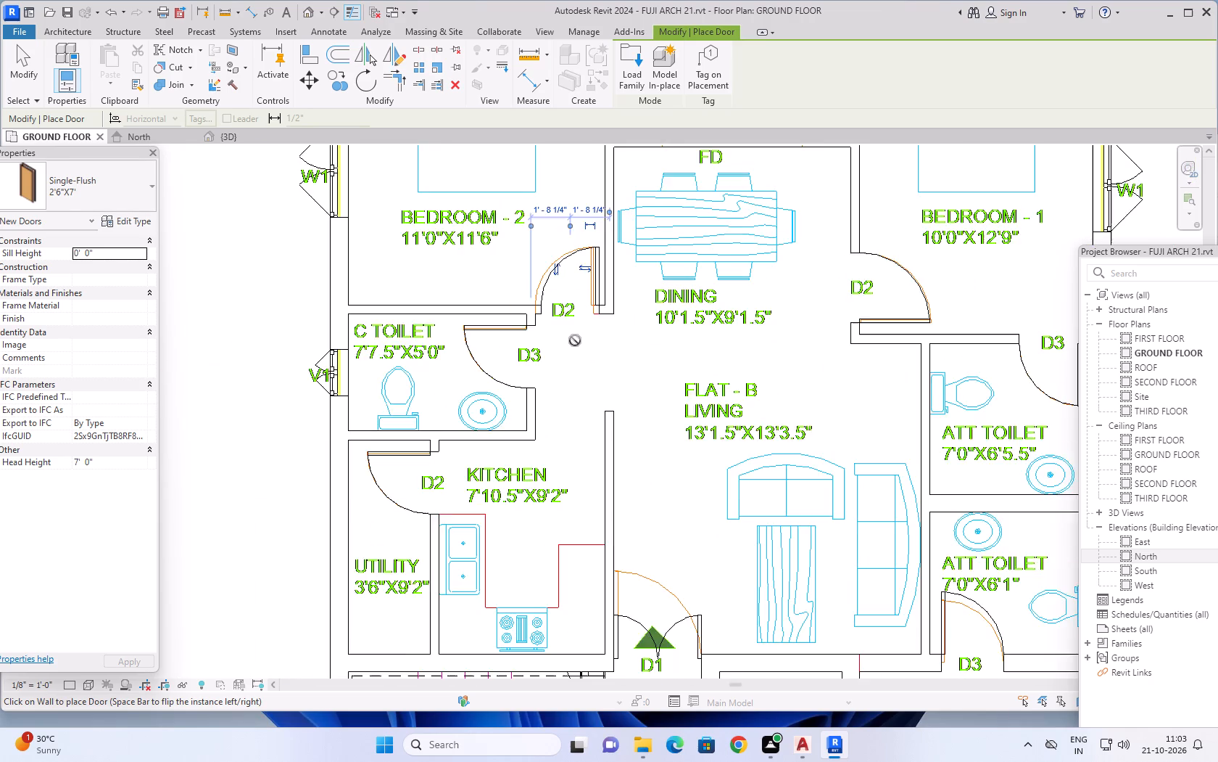
scroll(575, 341, "down", 3)
middle_click_drag(575, 394, 543, 199)
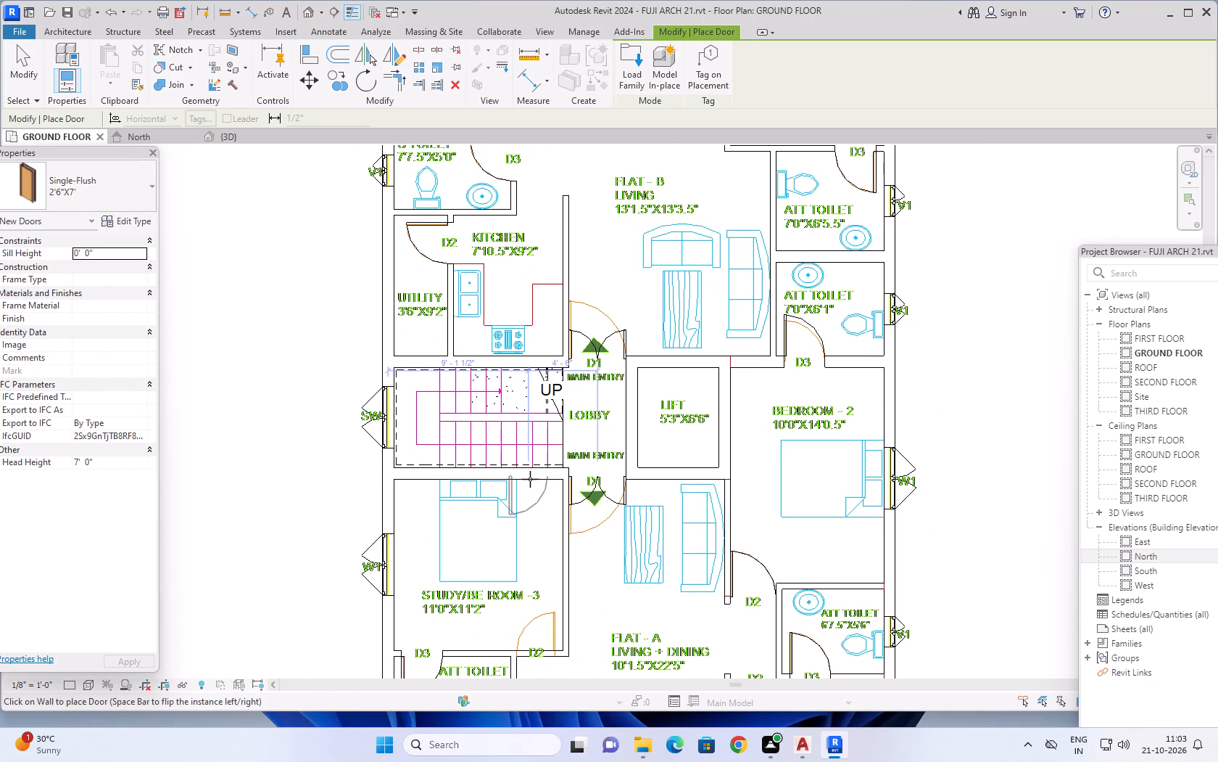
middle_click_drag(531, 479, 507, 300)
scroll(518, 452, "up", 7)
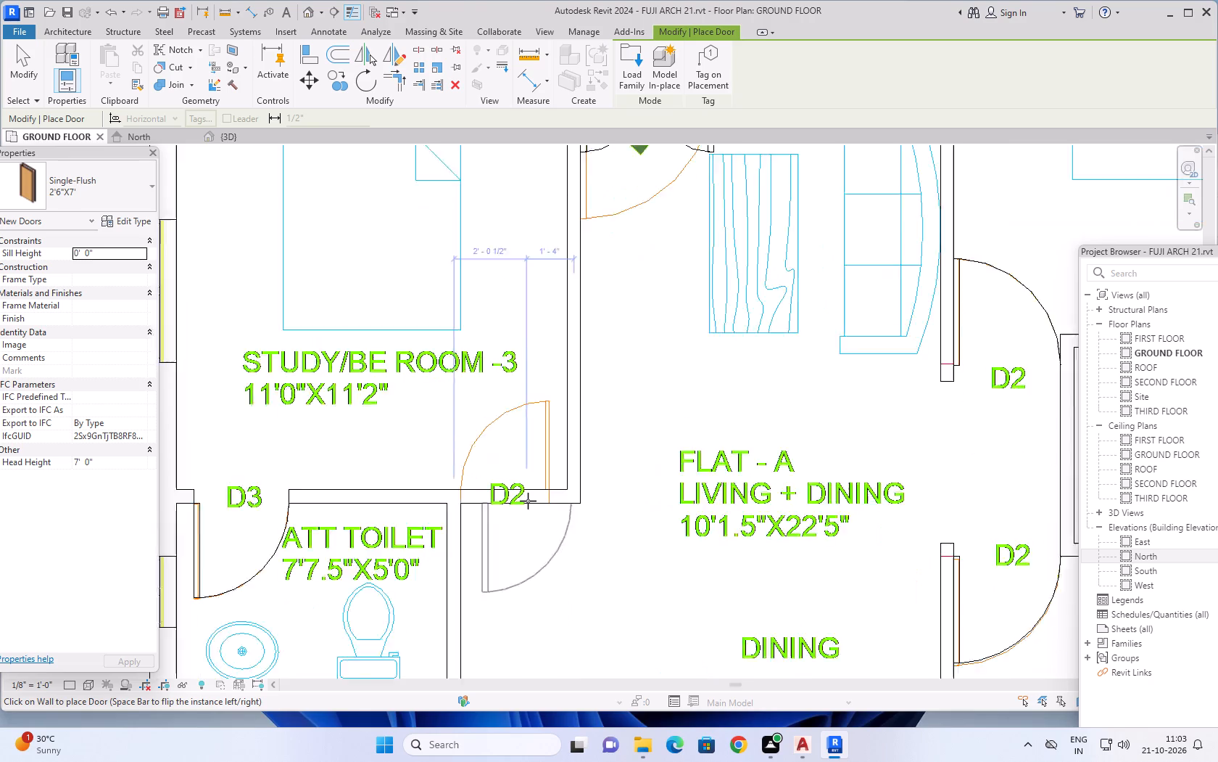
scroll(528, 501, "up", 3)
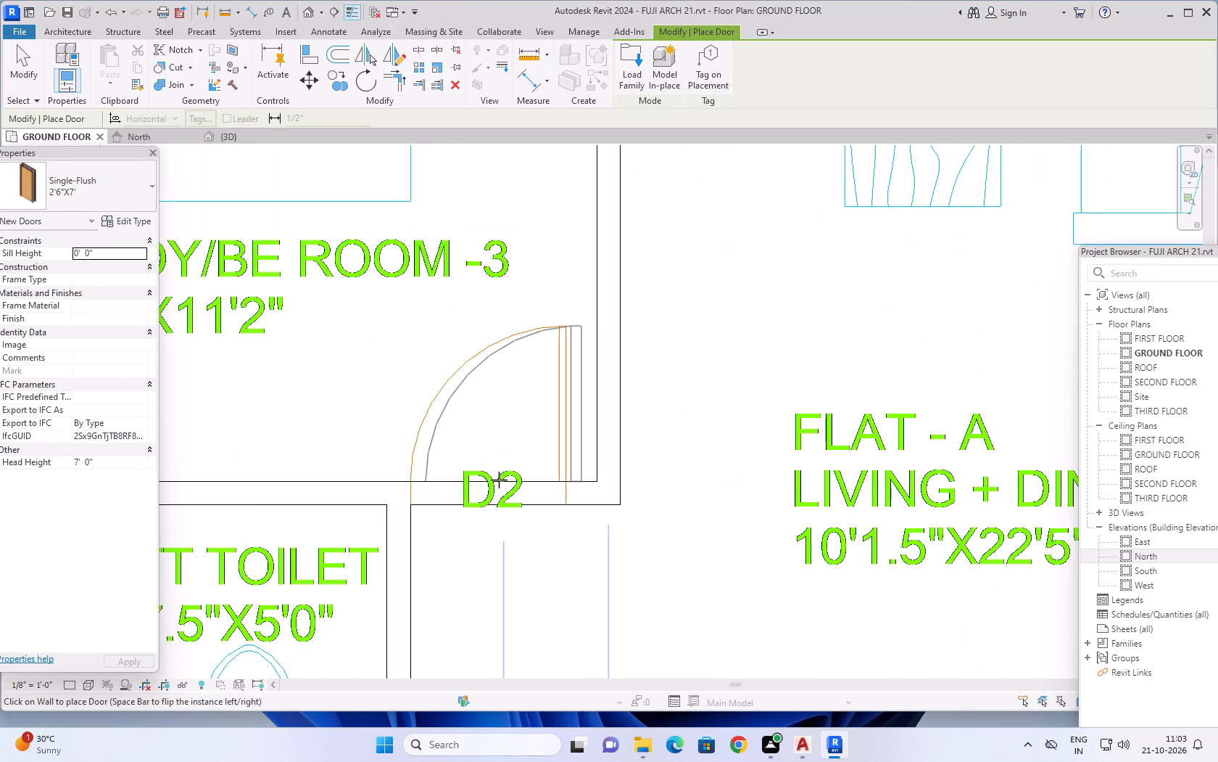
left_click(499, 480)
scroll(605, 509, "down", 11)
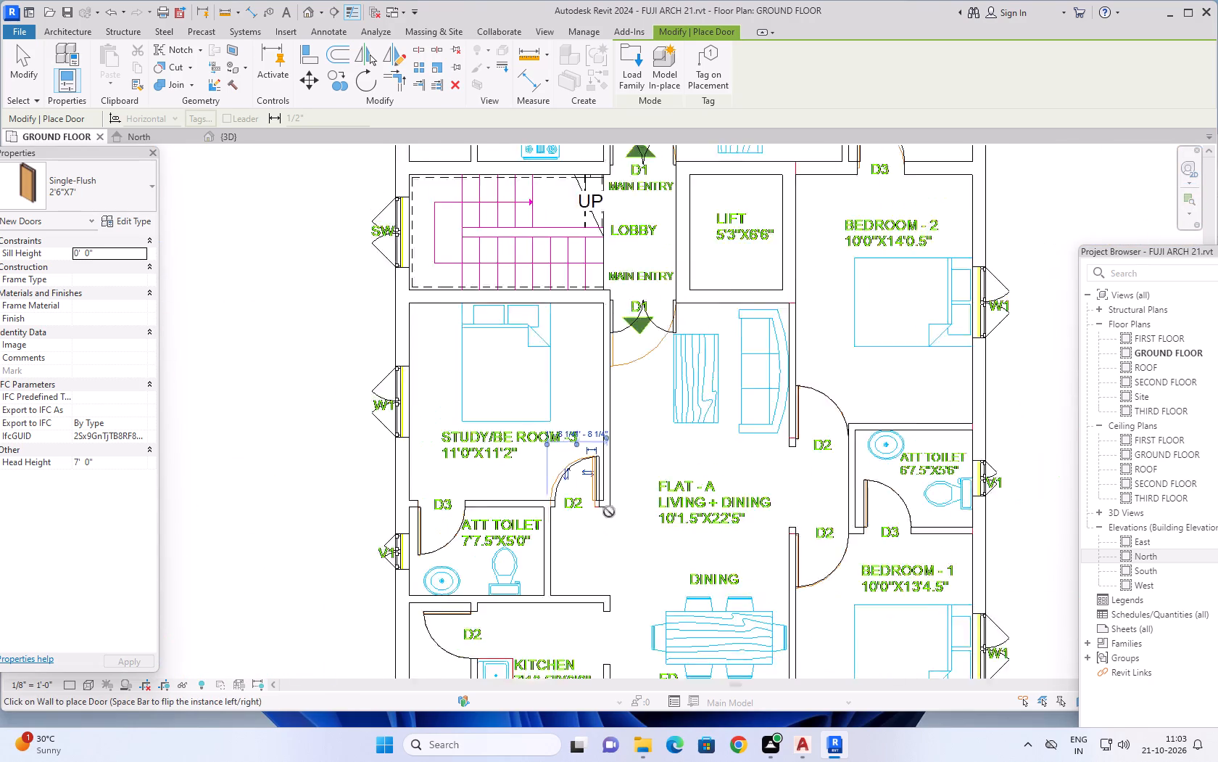
scroll(609, 512, "down", 3)
middle_click_drag(618, 525, 500, 523)
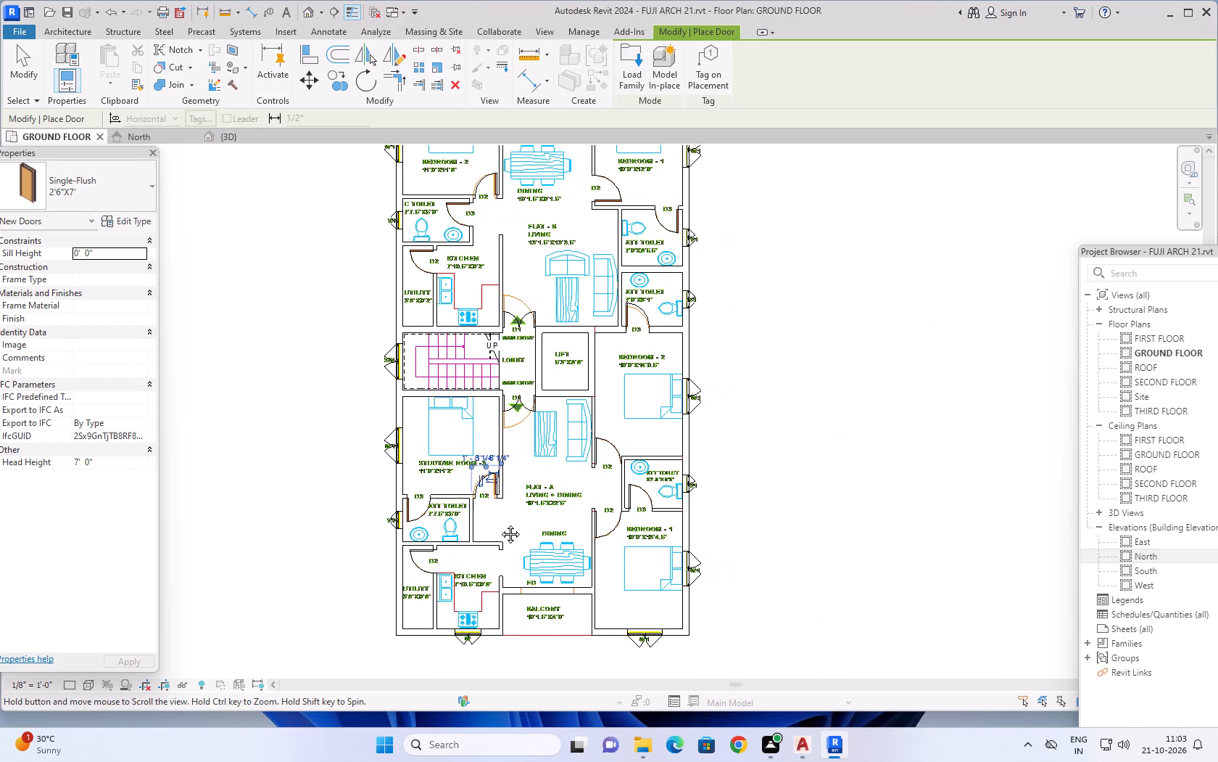
Align the D2 door of Flat-B's Bedroom-2 to the opening edge in the imported 33X62.dwg drawing.
middle_click_drag(500, 523, 481, 546)
scroll(499, 537, "down", 1)
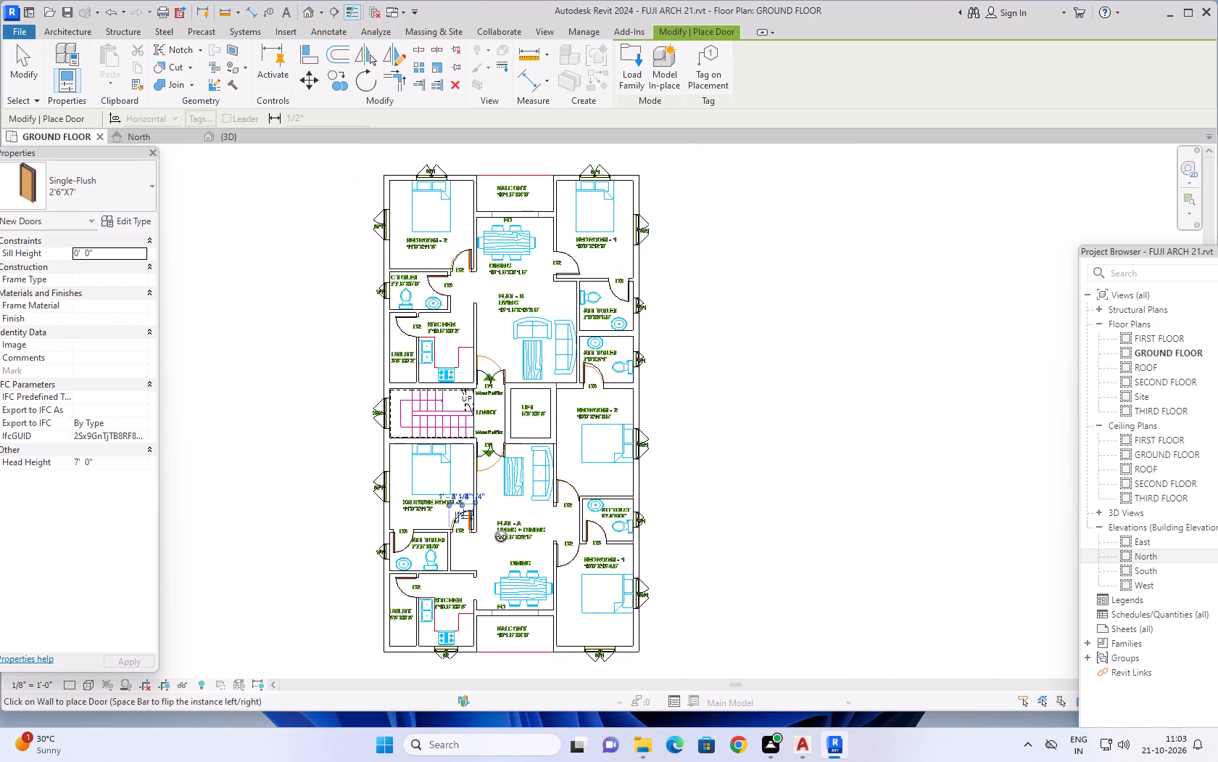
scroll(502, 536, "down", 1)
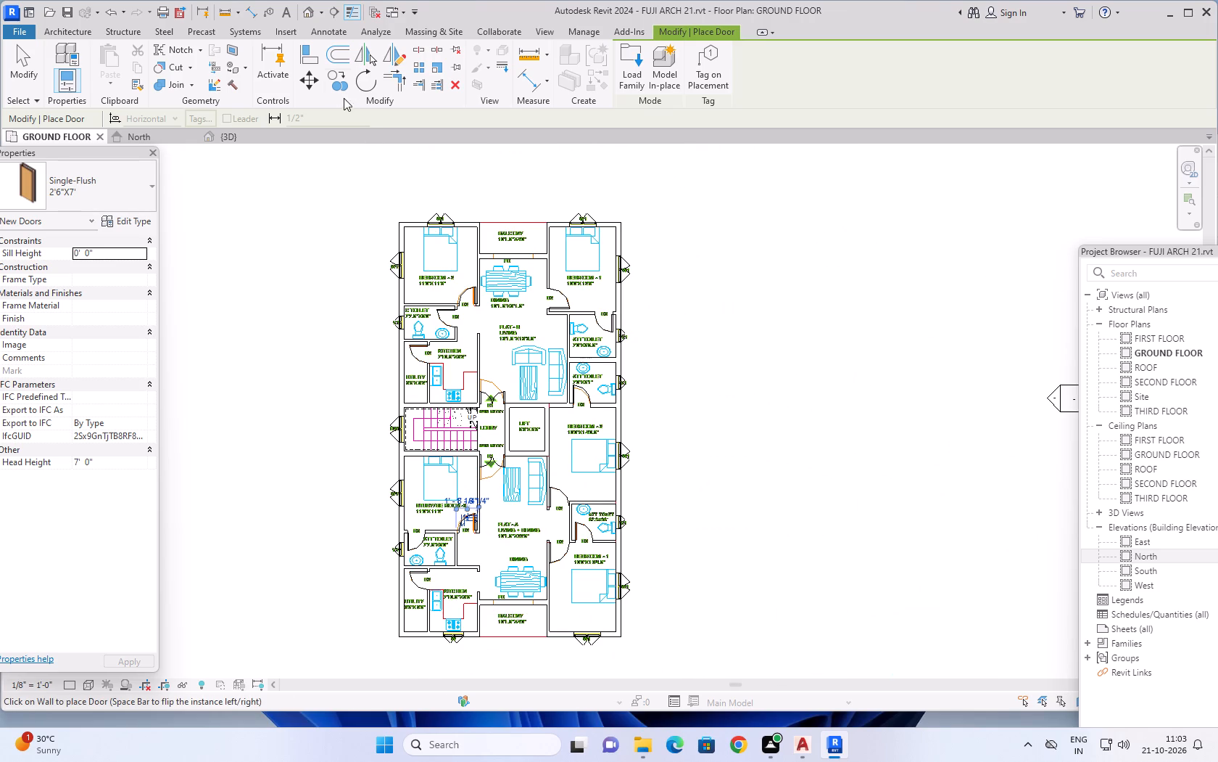
left_click(312, 57)
scroll(458, 285, "up", 3)
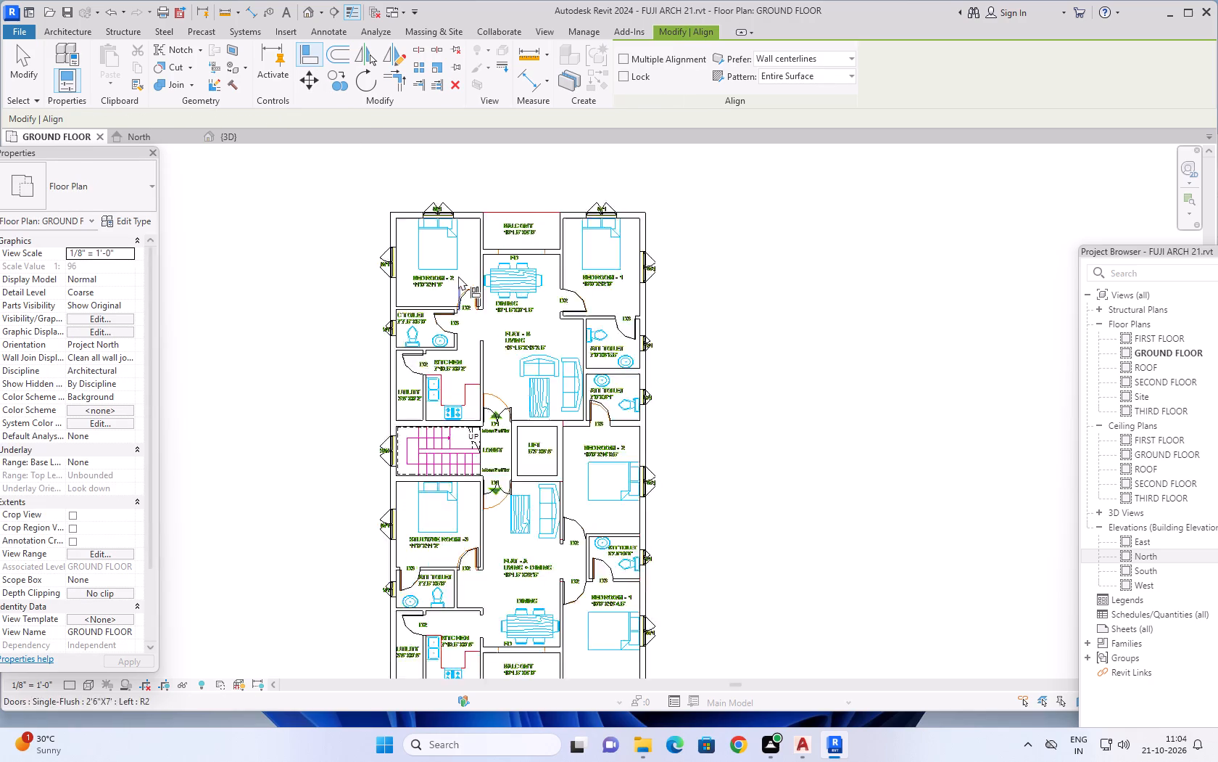
scroll(465, 298, "up", 6)
scroll(548, 357, "up", 4)
scroll(472, 345, "up", 10)
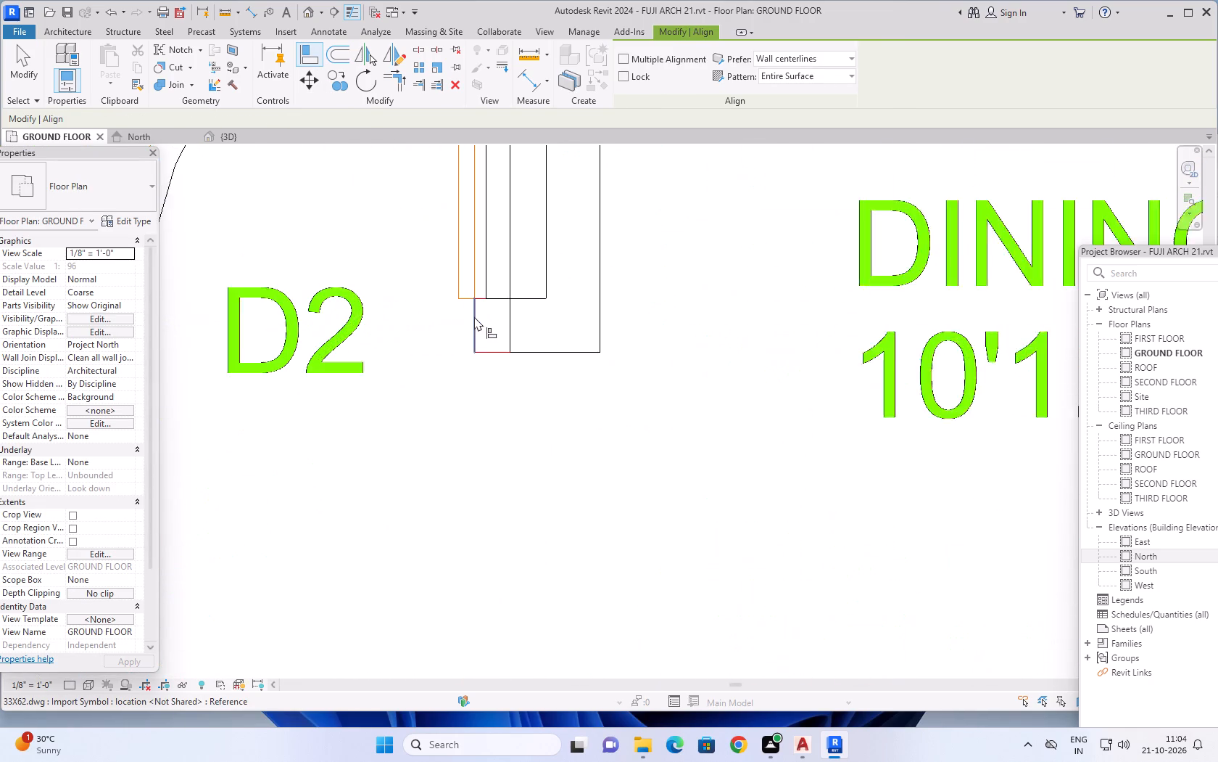
left_click(474, 319)
left_click(512, 317)
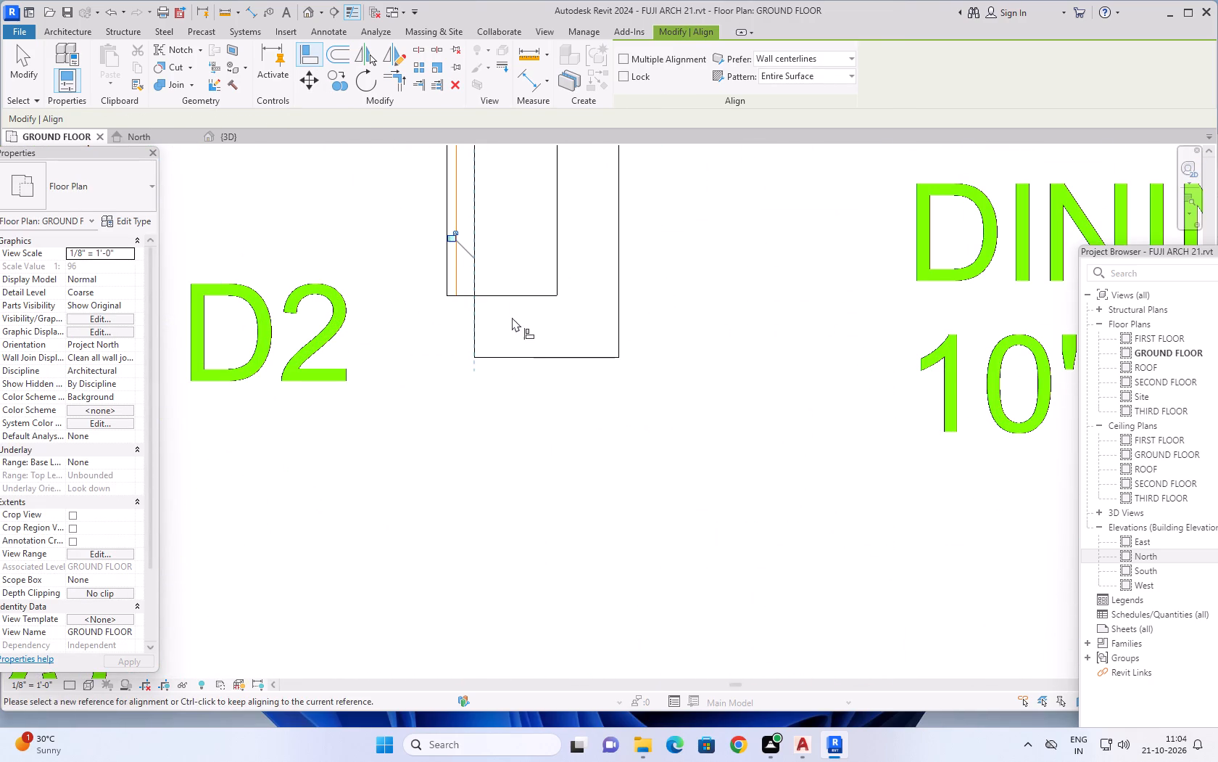
Align the D2 door of Flat-A's Study/Bedroom-3 to the opening edge in the imported drawing.
scroll(491, 363, "down", 16)
middle_click_drag(485, 422, 465, 268)
scroll(460, 417, "down", 3)
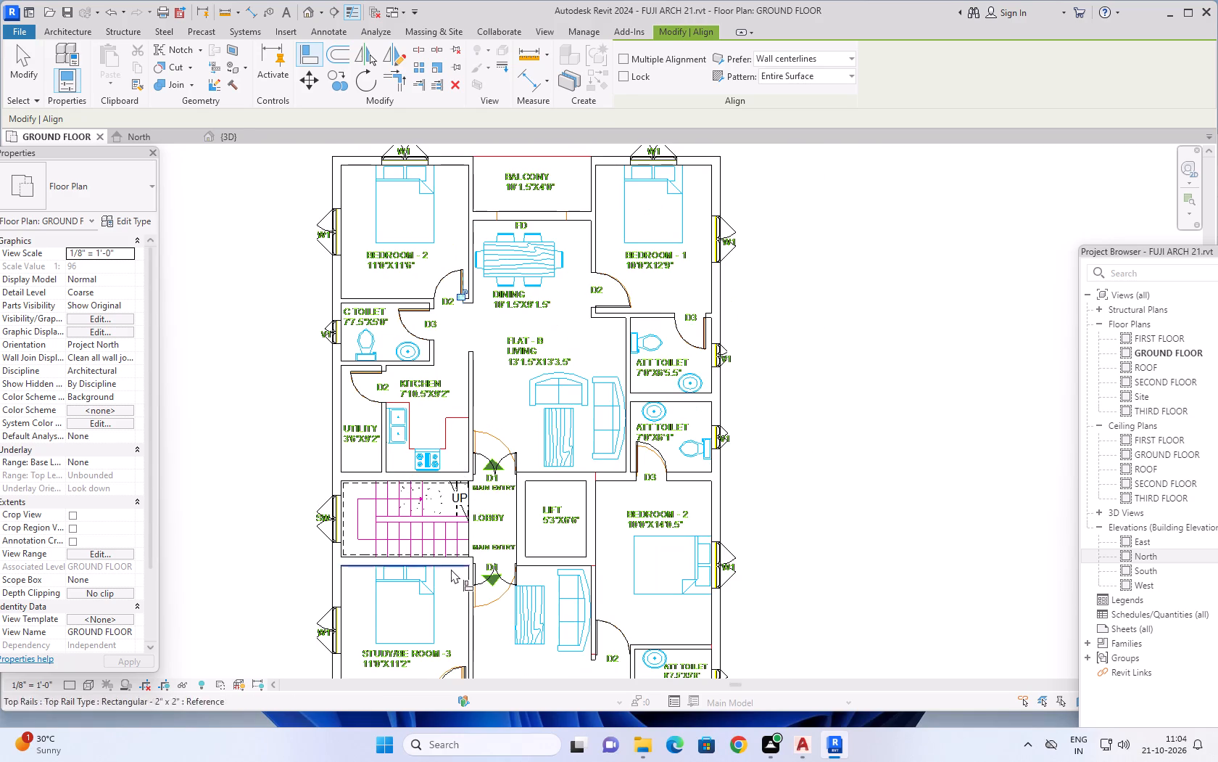
middle_click_drag(448, 595, 431, 383)
scroll(432, 493, "up", 6)
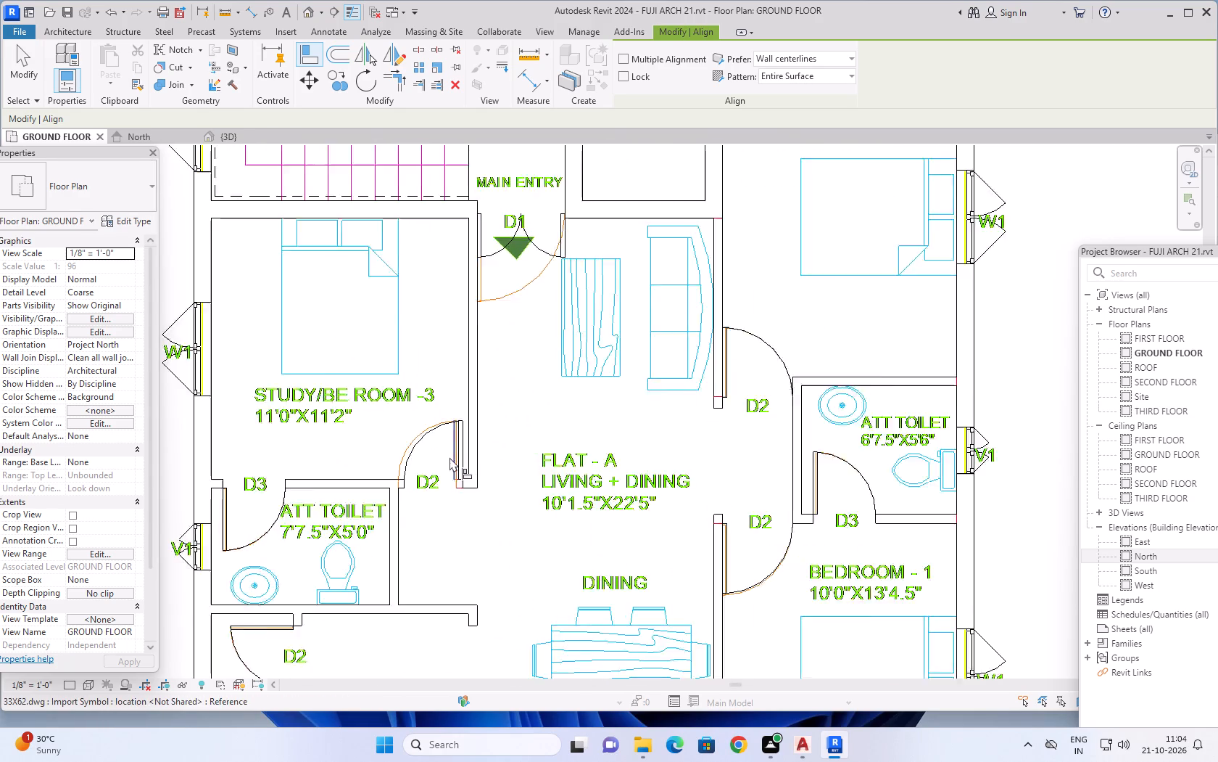
scroll(449, 457, "up", 10)
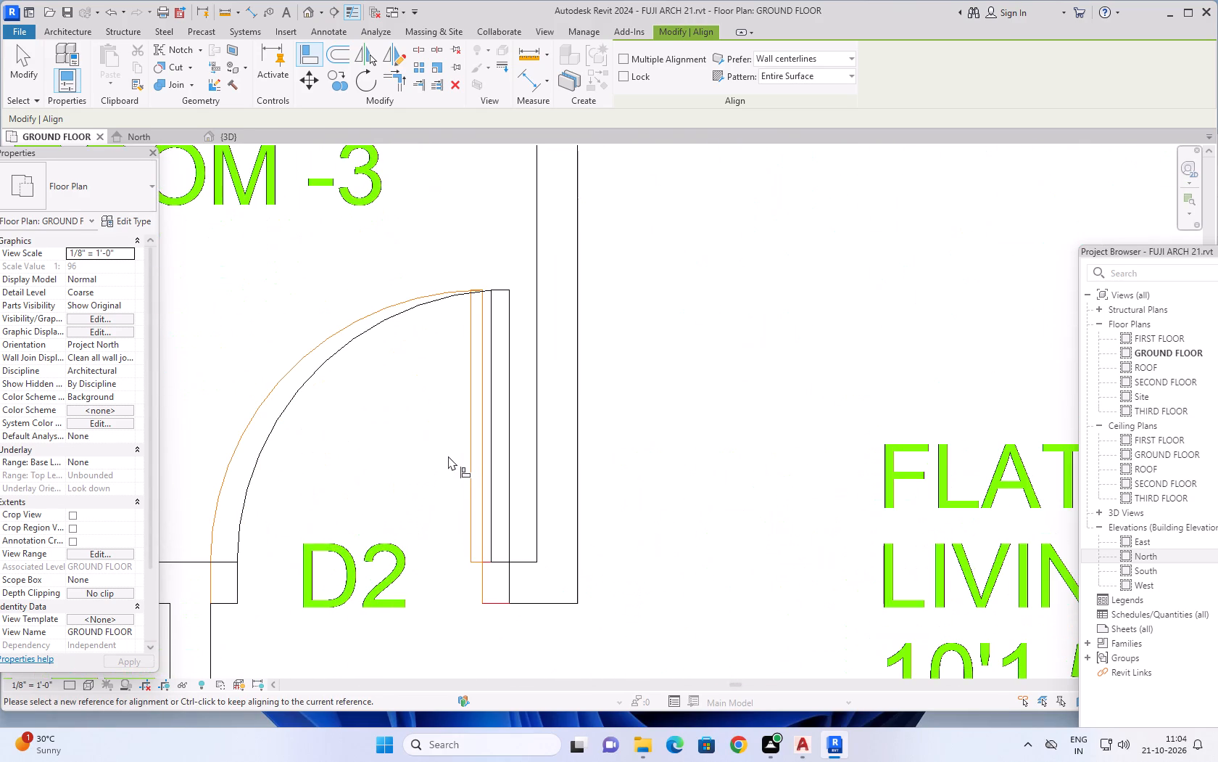
scroll(448, 456, "up", 1)
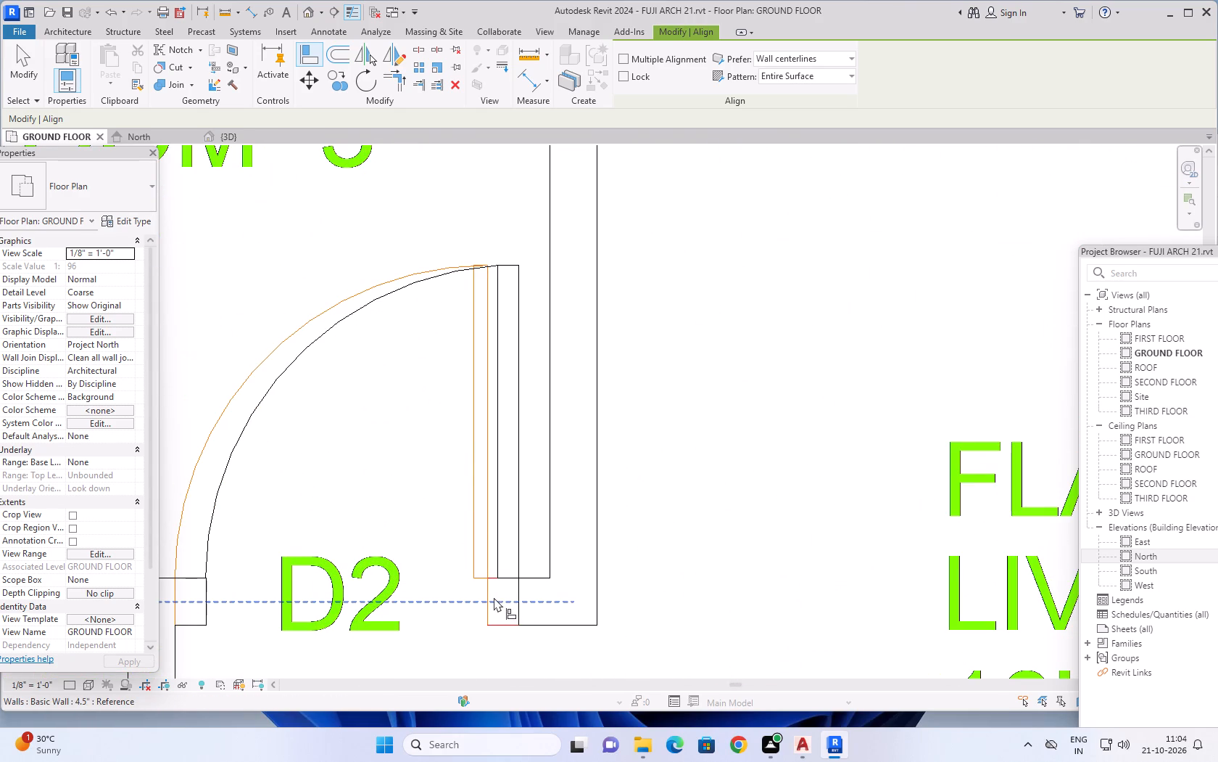
left_click(489, 589)
left_click(521, 591)
Check the ground floor plan of both flats for openings that still need a door.
scroll(500, 599, "down", 4)
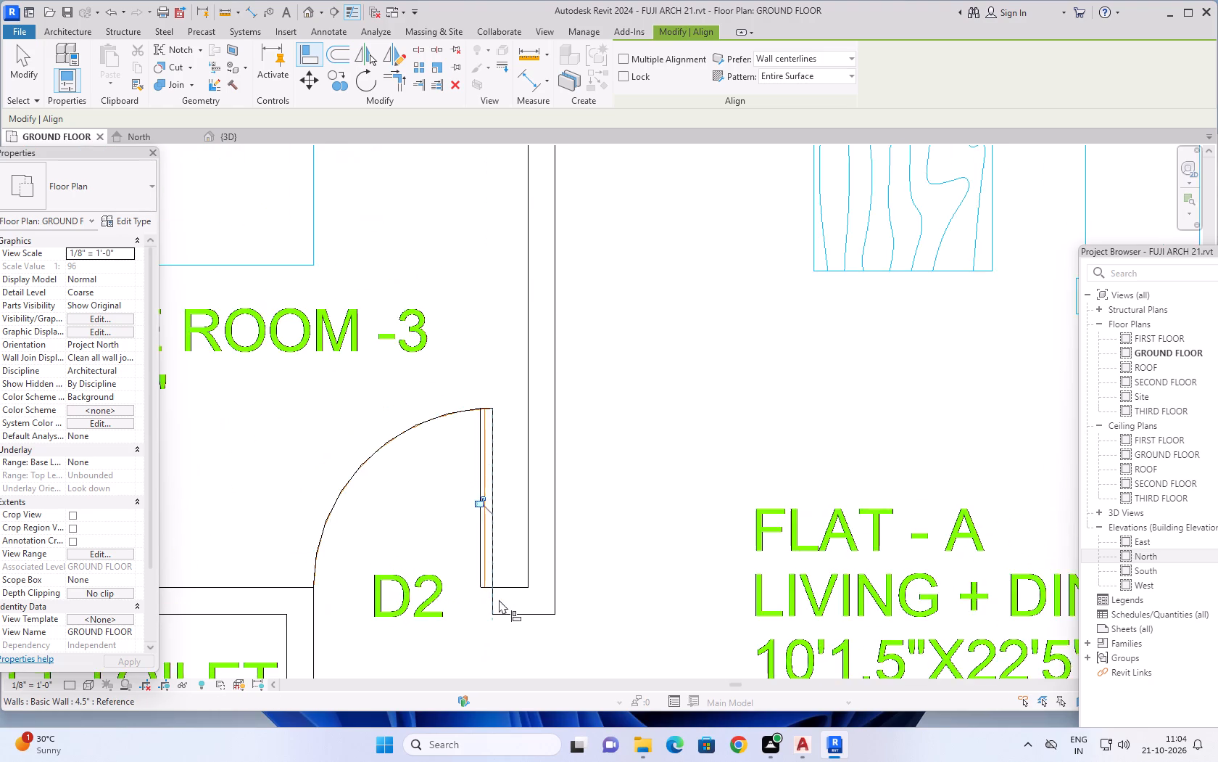
scroll(499, 599, "down", 7)
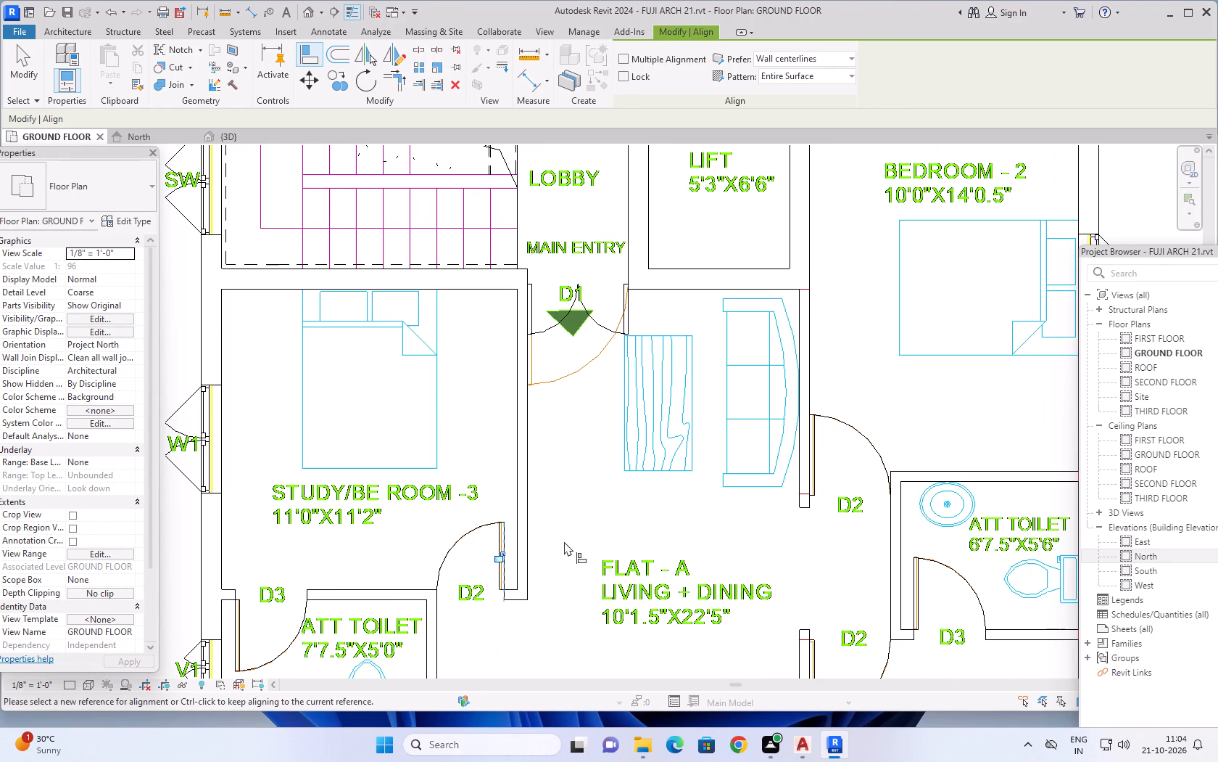
scroll(563, 504, "down", 3)
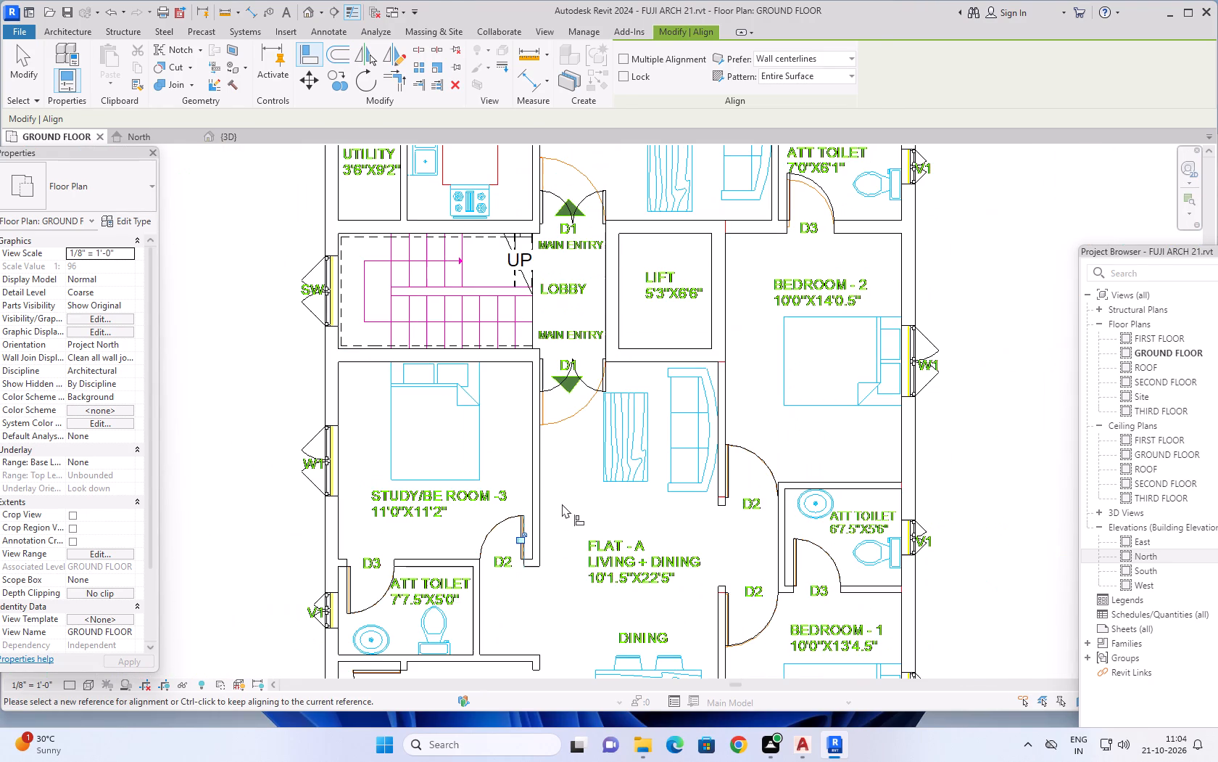
scroll(557, 495, "down", 2)
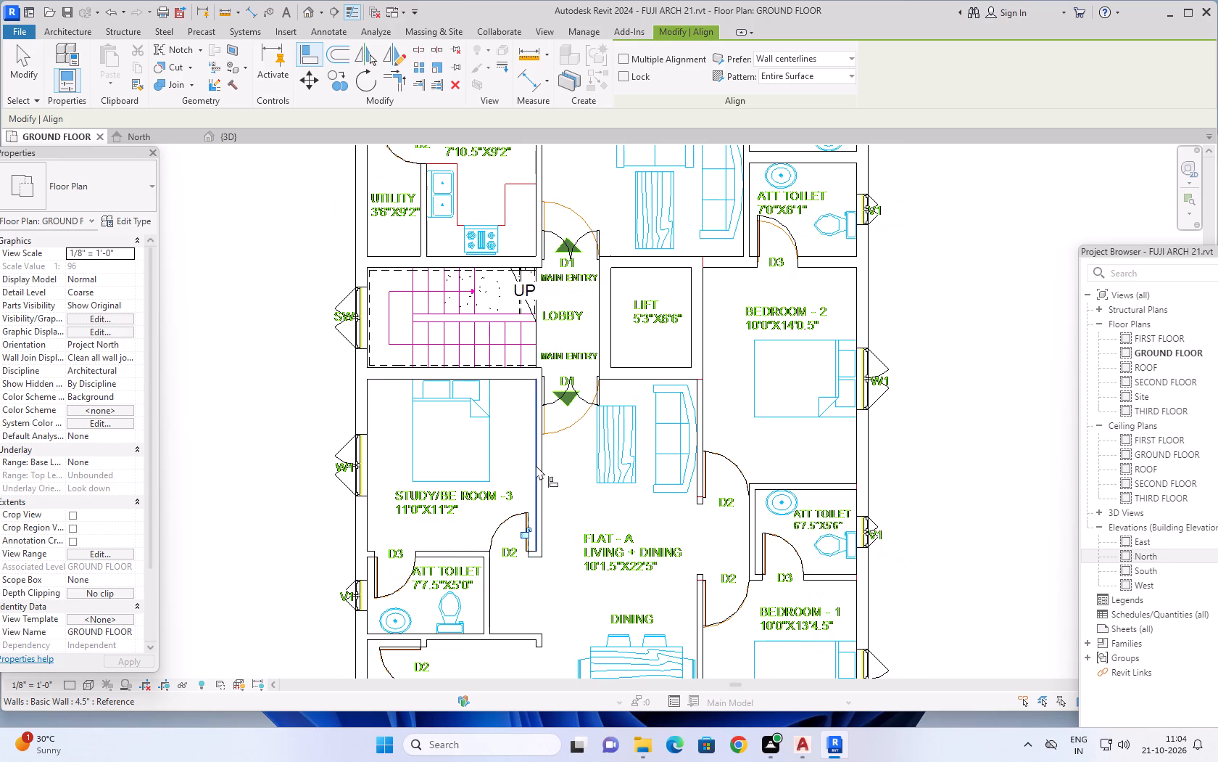
scroll(536, 465, "down", 2)
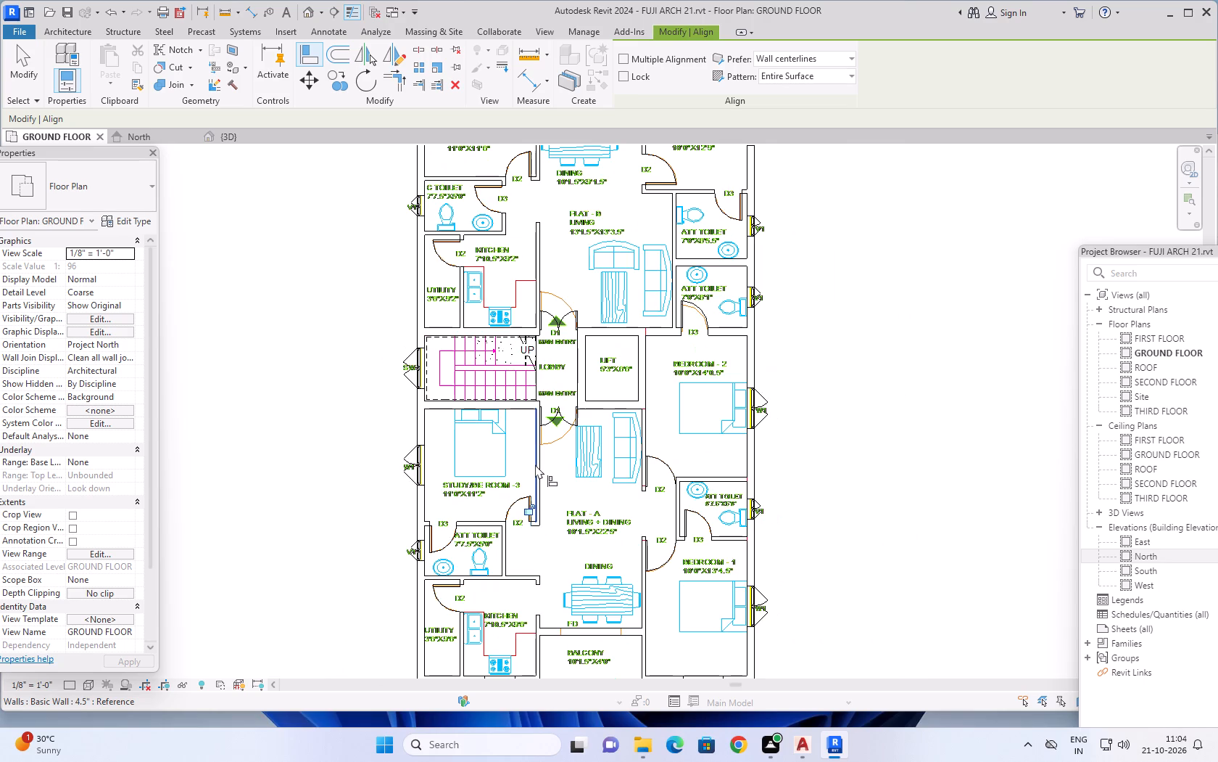
scroll(539, 464, "down", 2)
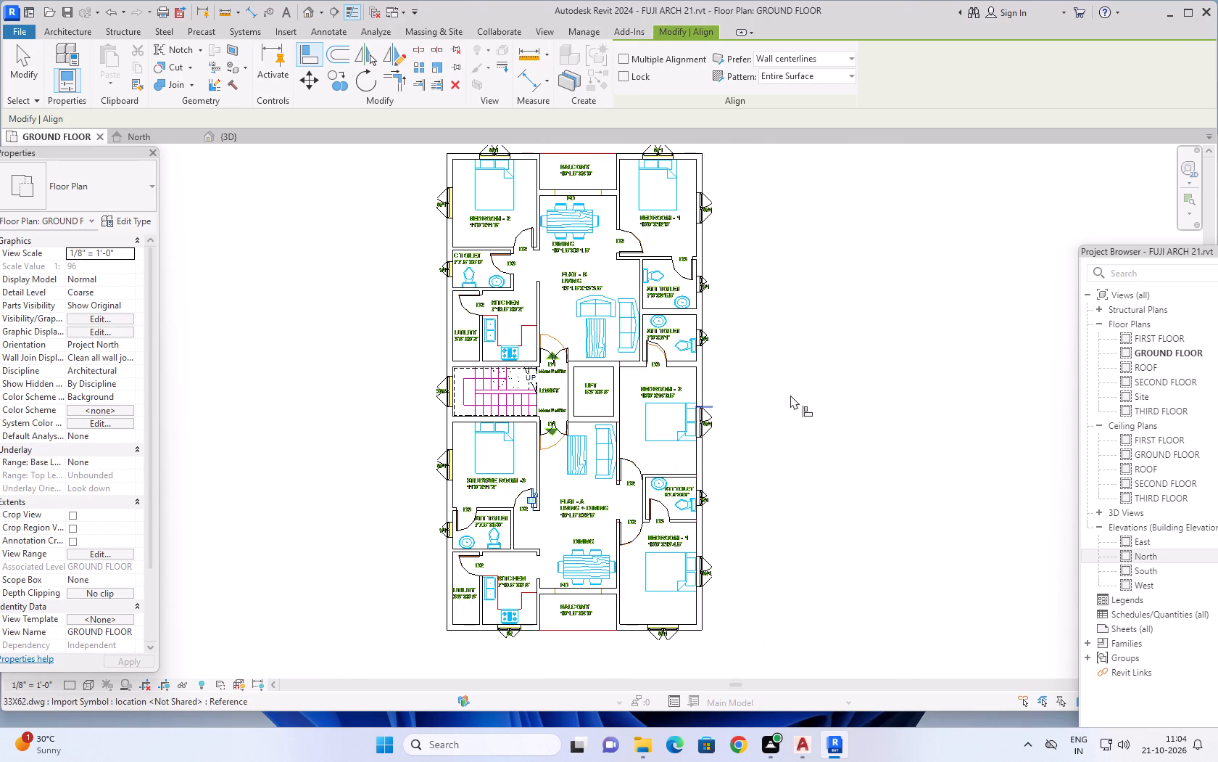
scroll(790, 396, "down", 1)
middle_click_drag(768, 470, 771, 446)
scroll(569, 426, "up", 4)
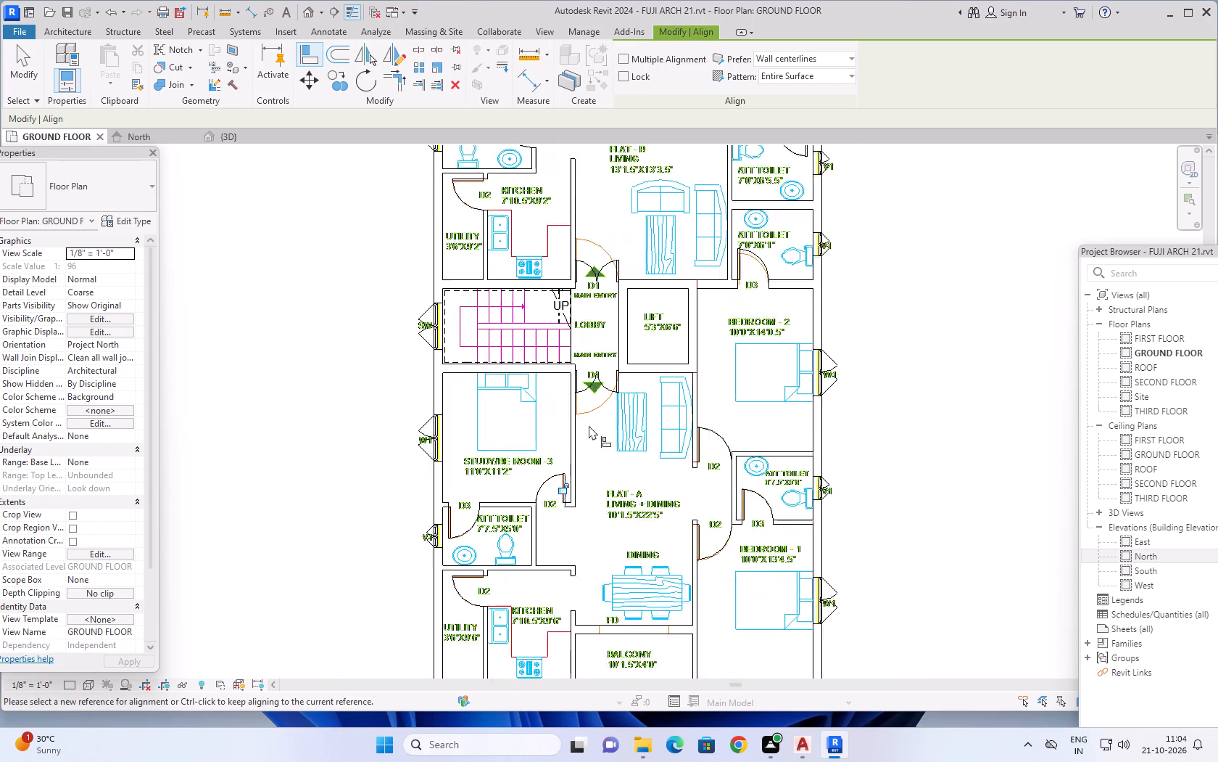
scroll(589, 425, "up", 1)
scroll(600, 464, "down", 4)
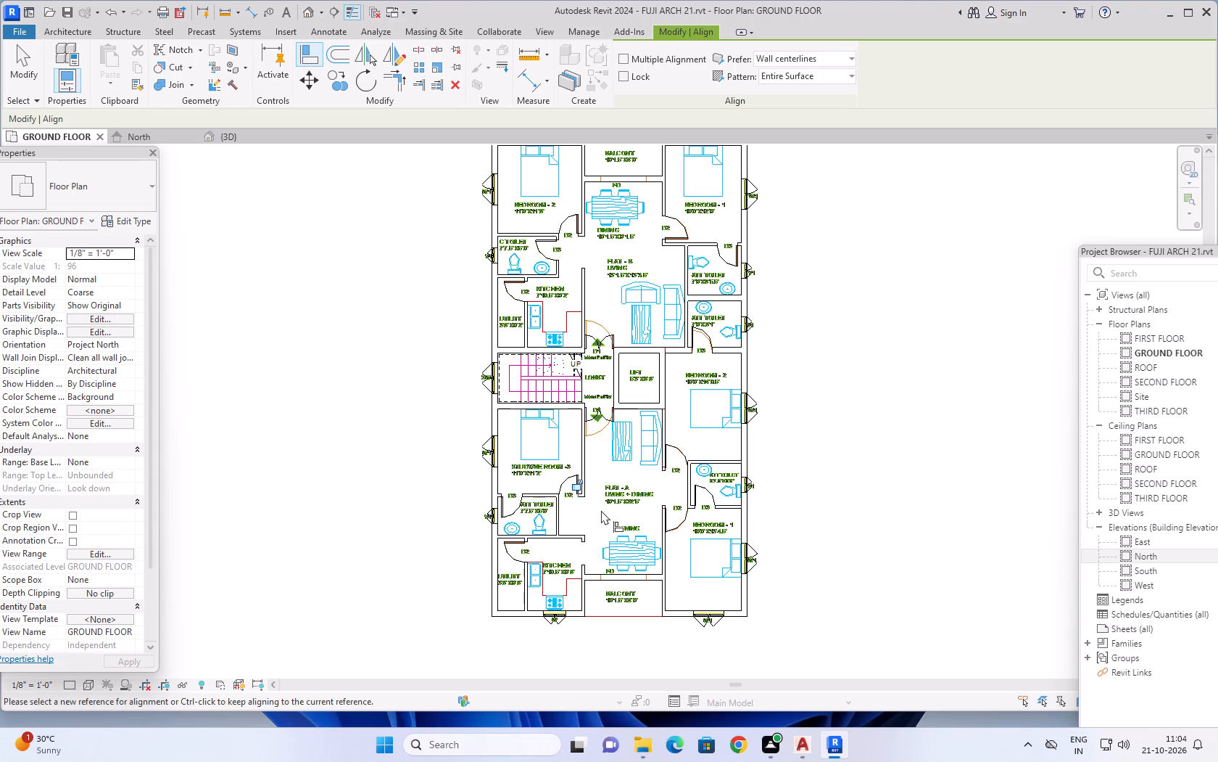
scroll(584, 427, "up", 4)
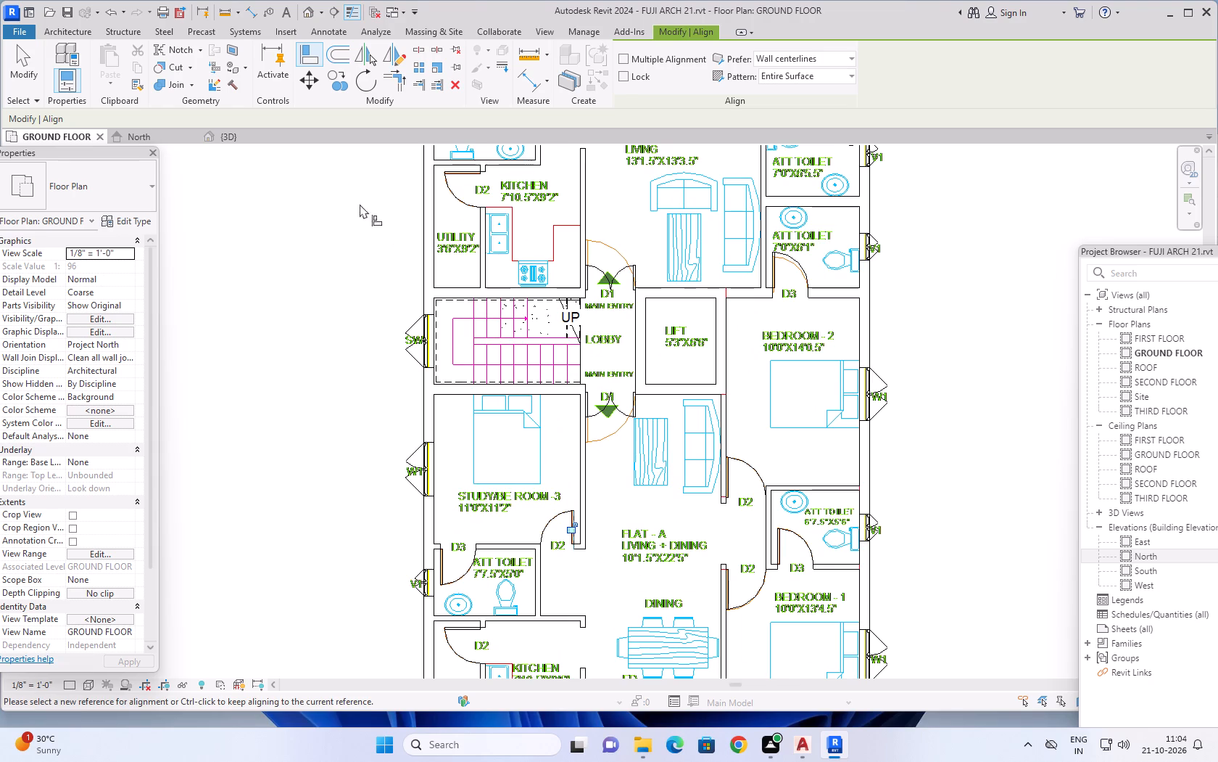
Measure the width of the FD opening between Flat-B's dining area and balcony with an aligned dimension, without placing it.
left_click(252, 11)
scroll(677, 286, "up", 2)
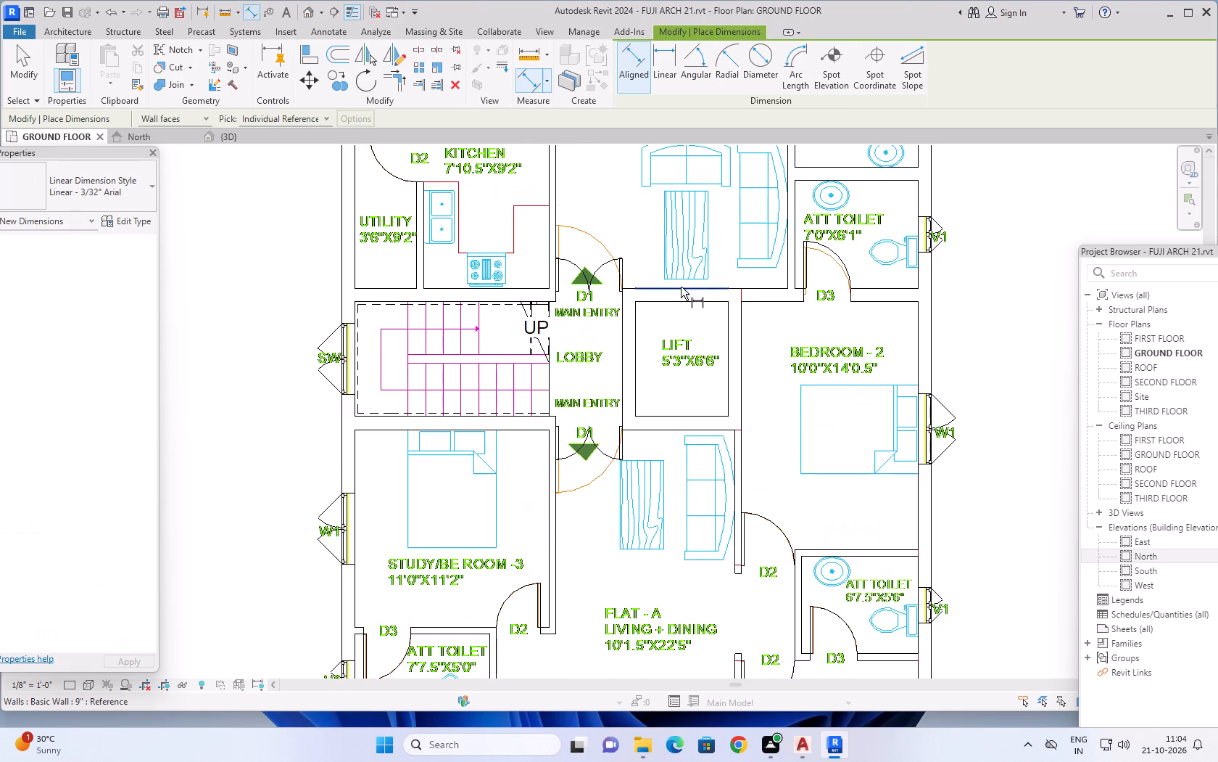
scroll(681, 287, "down", 7)
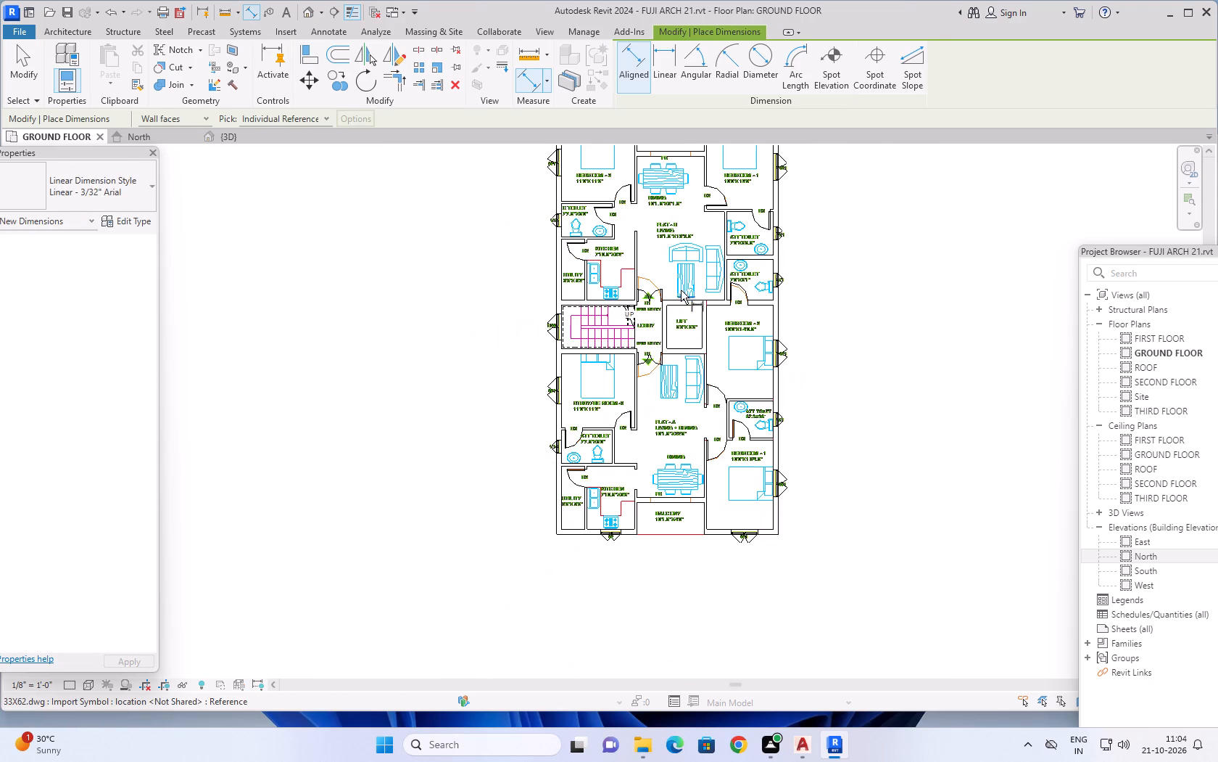
scroll(681, 285, "down", 2)
middle_click_drag(656, 251, 569, 432)
scroll(581, 366, "up", 9)
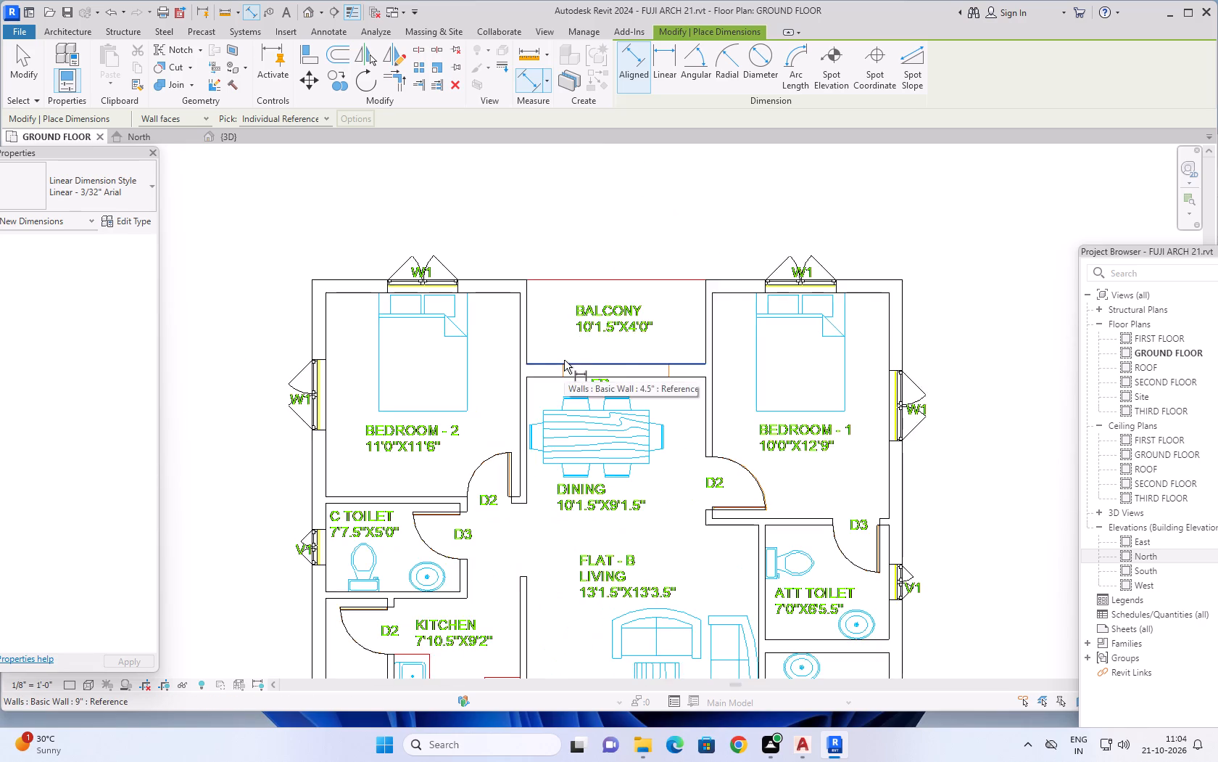
scroll(564, 360, "up", 11)
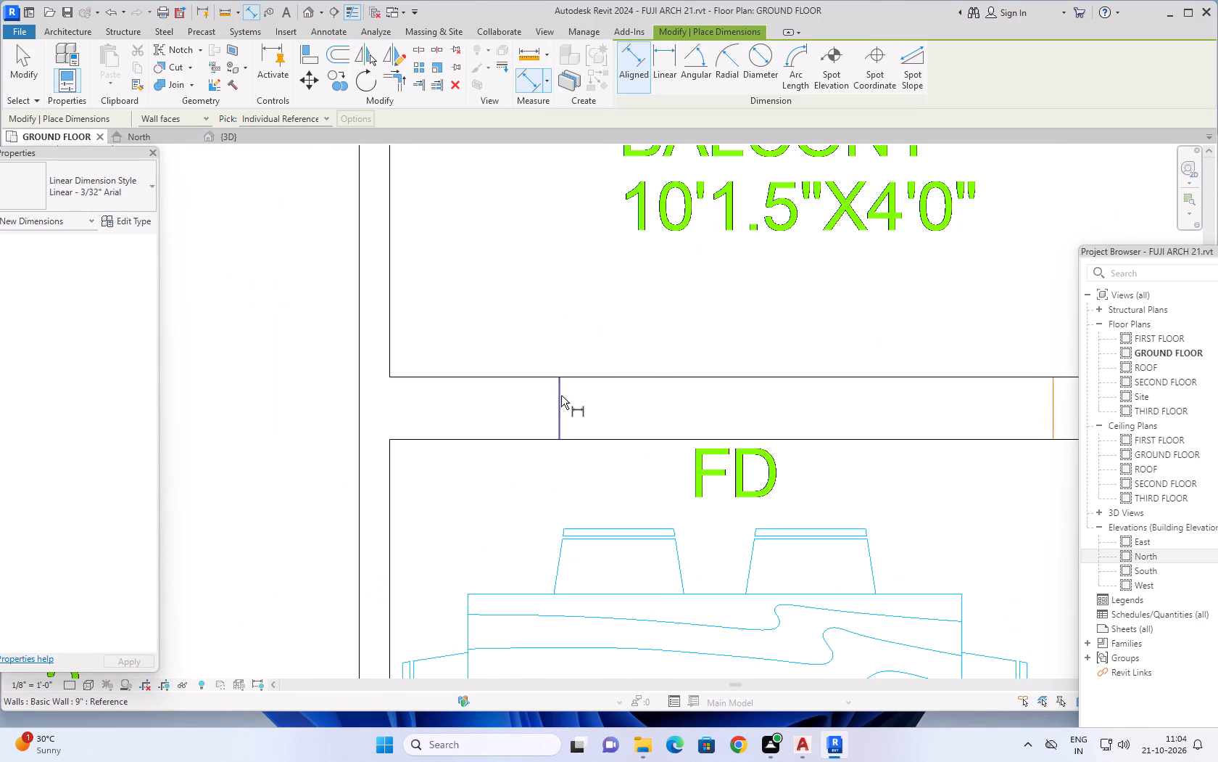
left_click(561, 396)
left_click(1053, 400)
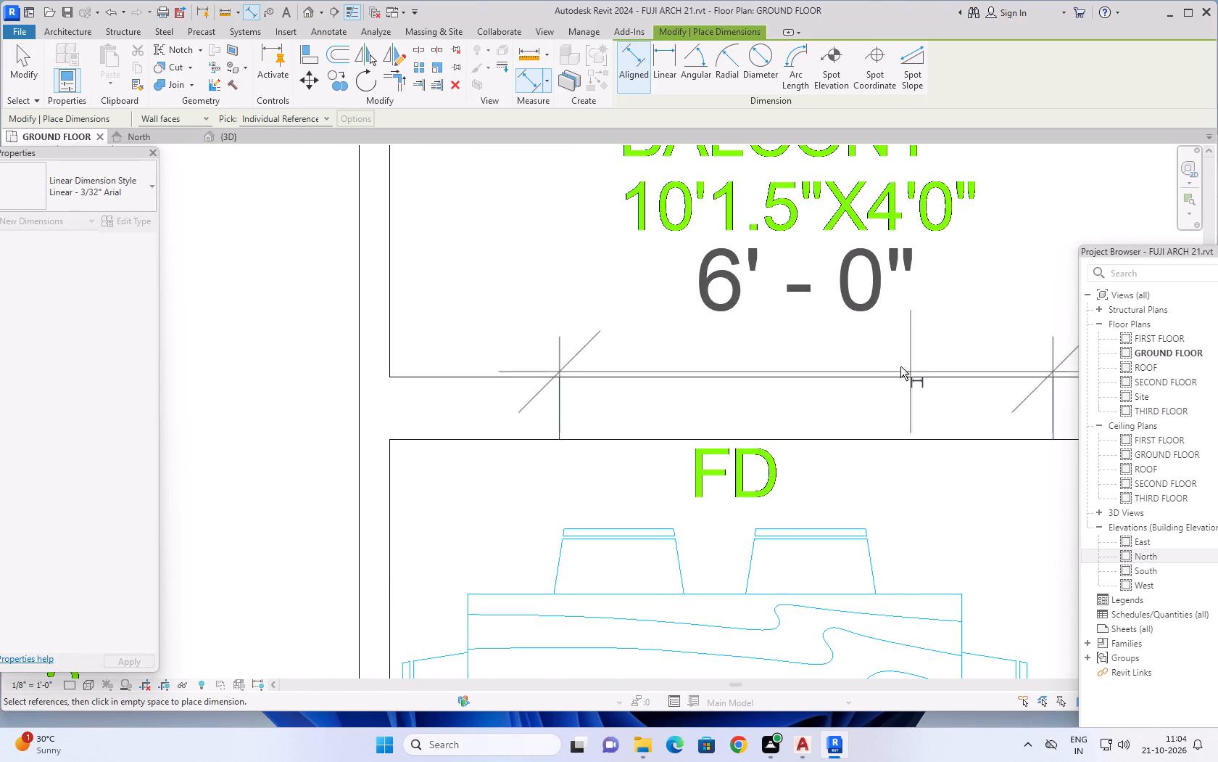
key("Escape")
Load the Door-Double-Sliding family from the US Doors library with the 72" x 84" type.
scroll(888, 366, "down", 18)
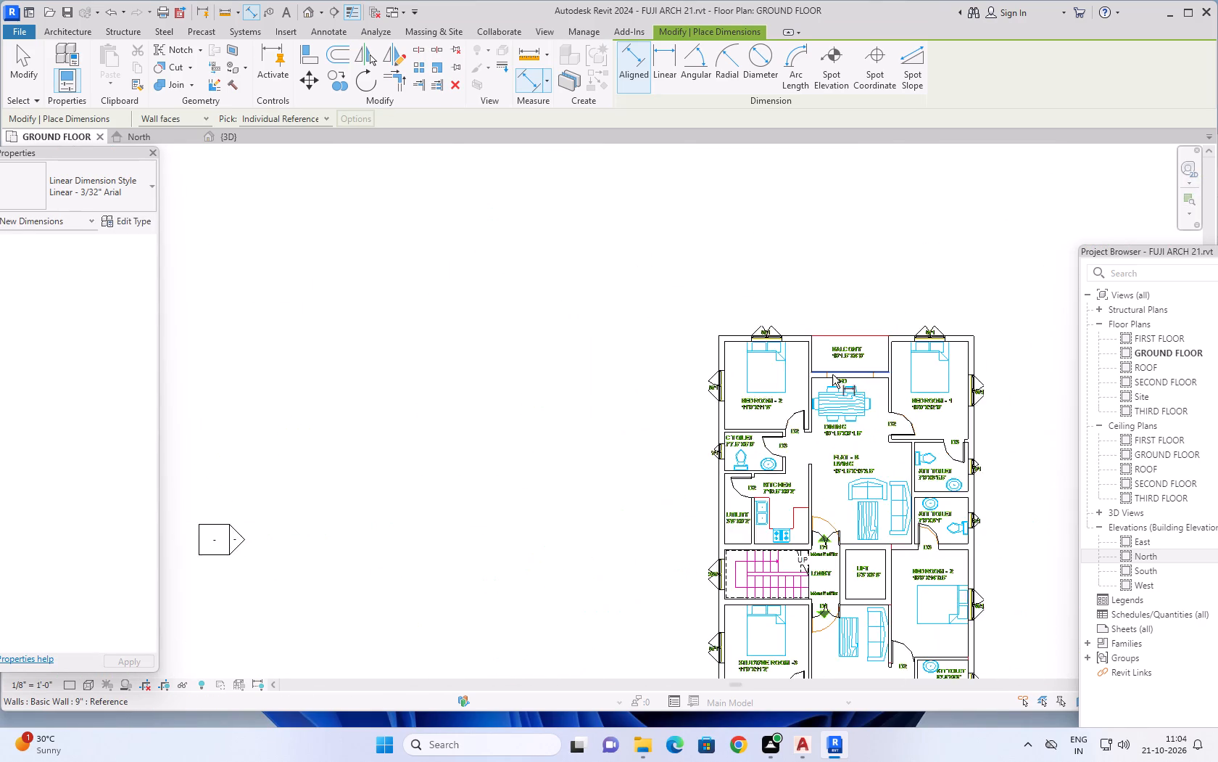
scroll(832, 374, "down", 2)
scroll(811, 303, "down", 1)
middle_click_drag(809, 299, 590, 208)
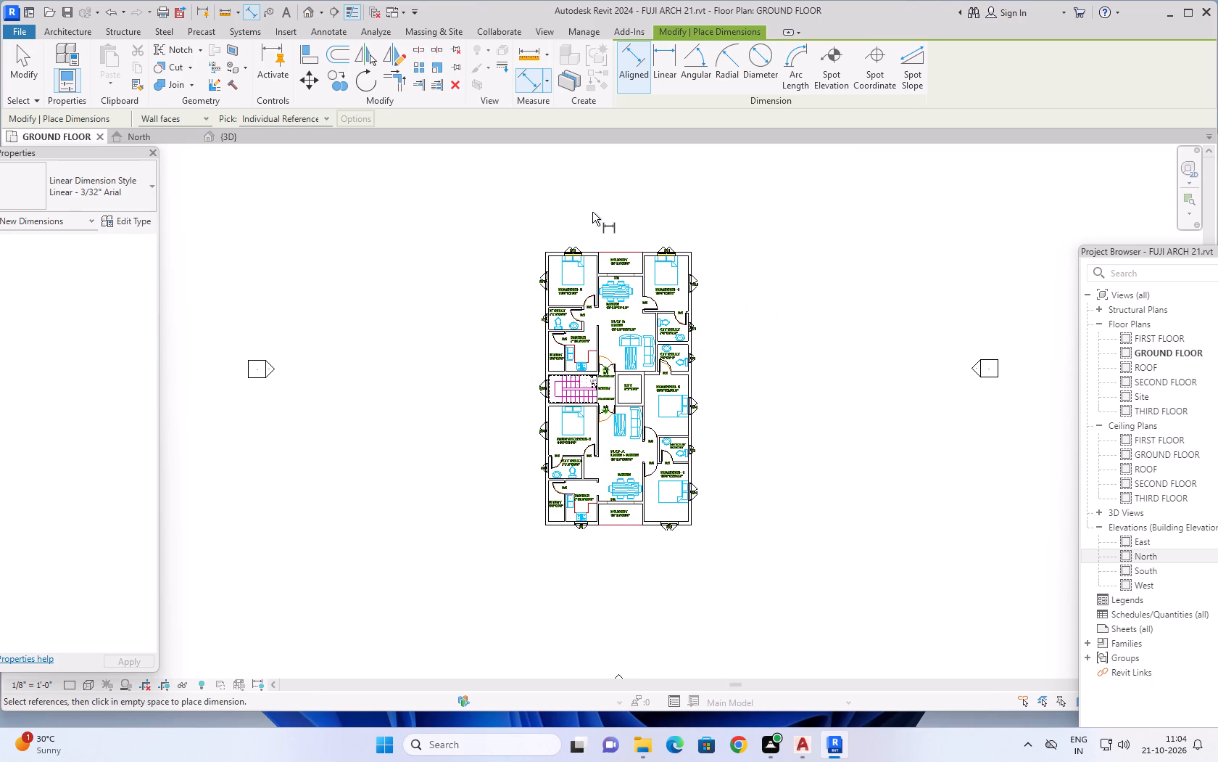
left_click(75, 28)
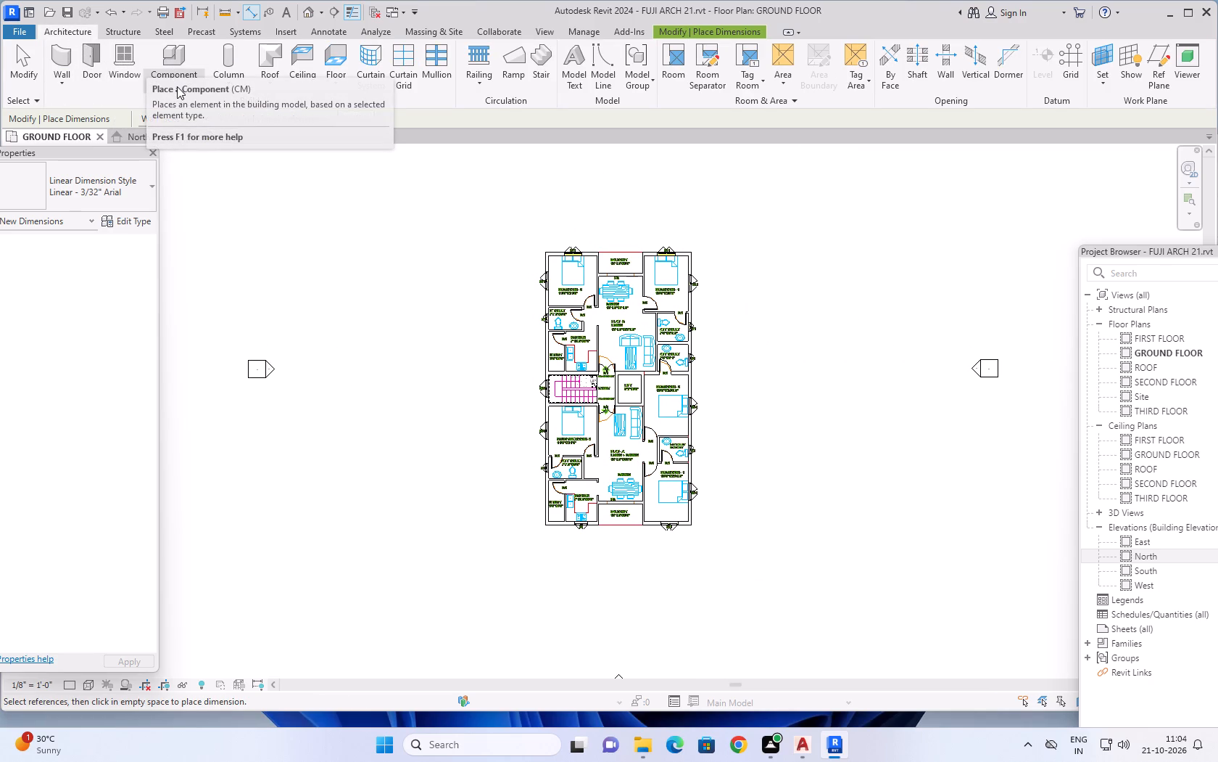
left_click(93, 57)
left_click(623, 59)
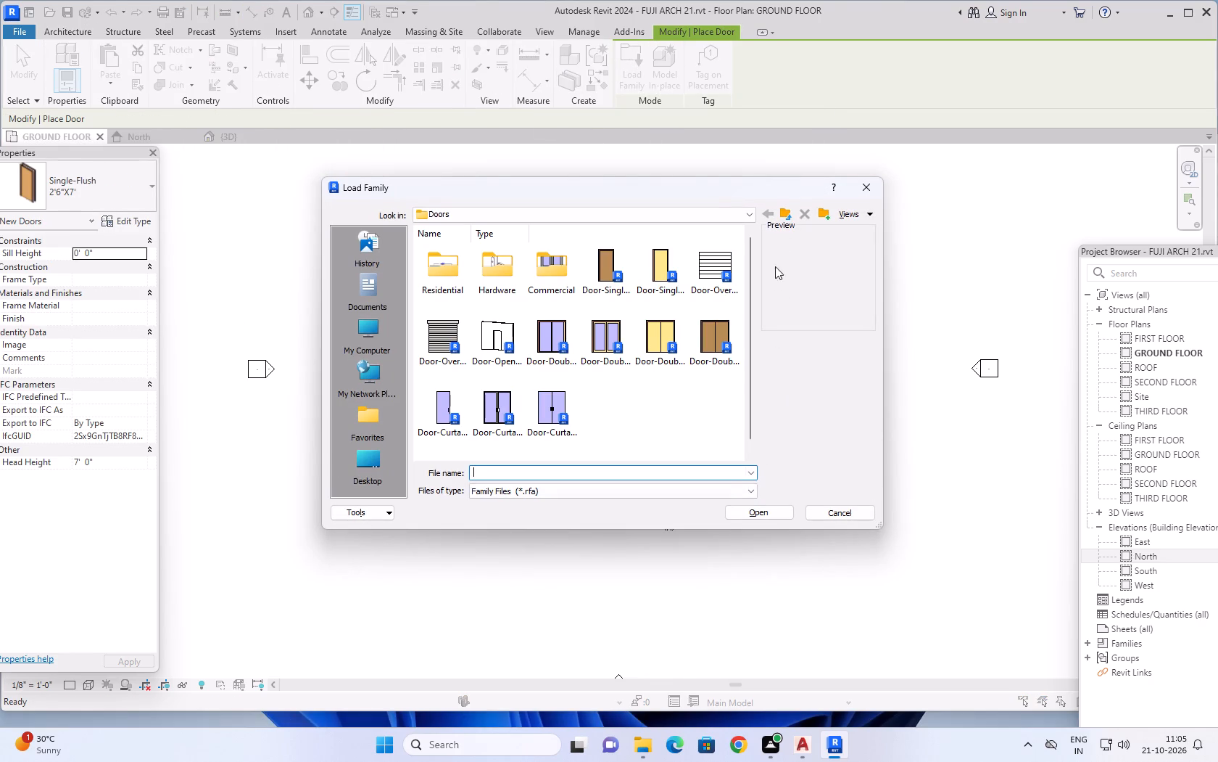
left_click(785, 216)
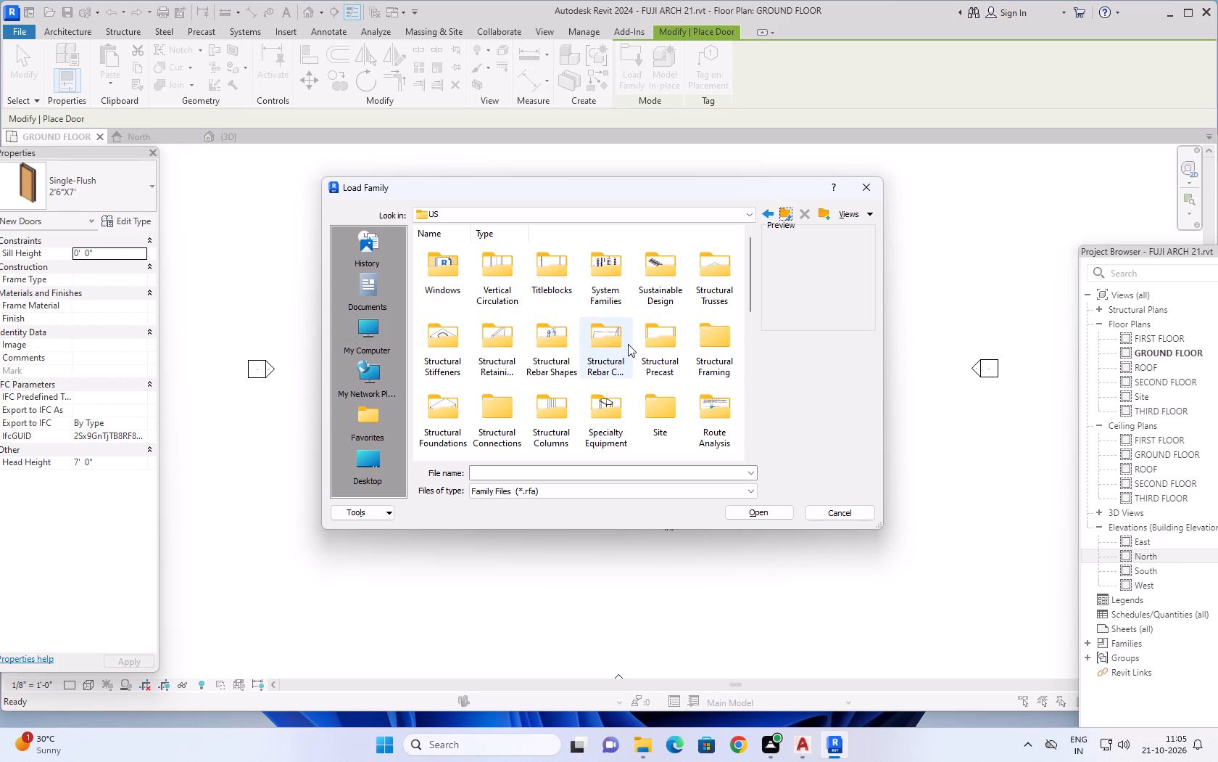
scroll(628, 344, "down", 7)
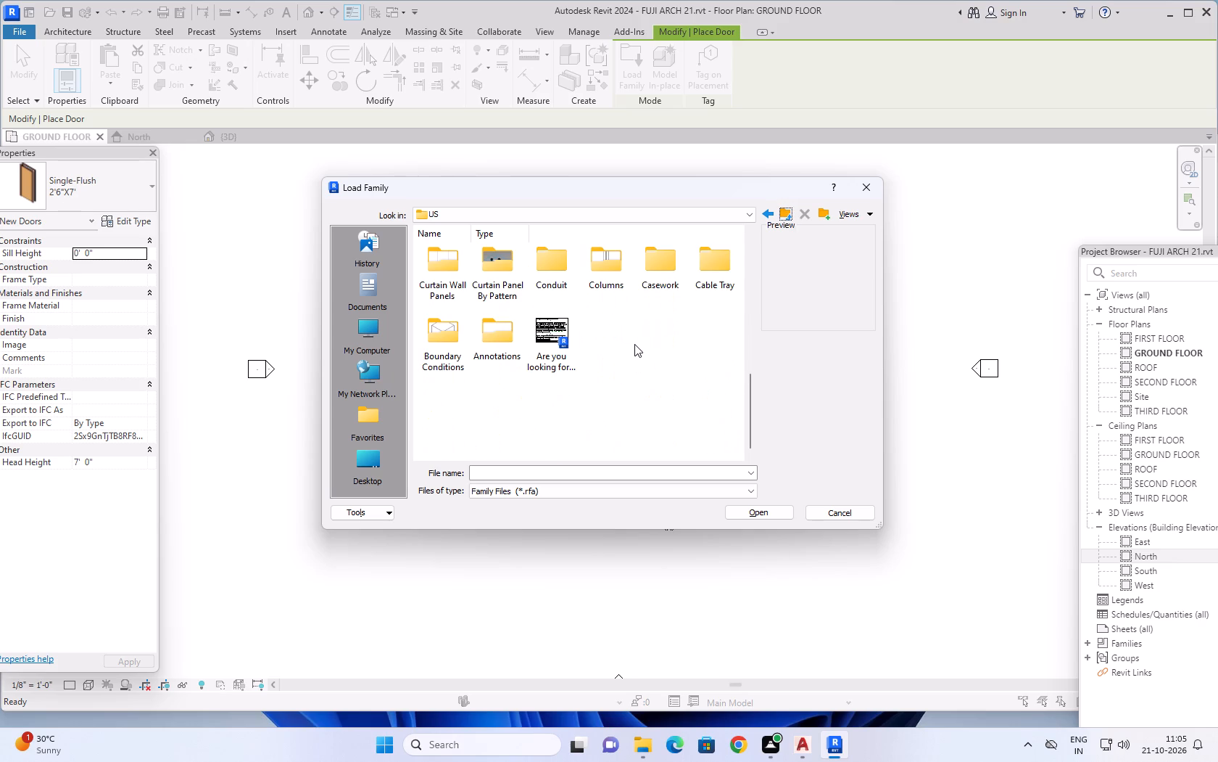
scroll(636, 344, "up", 8)
scroll(639, 344, "down", 1)
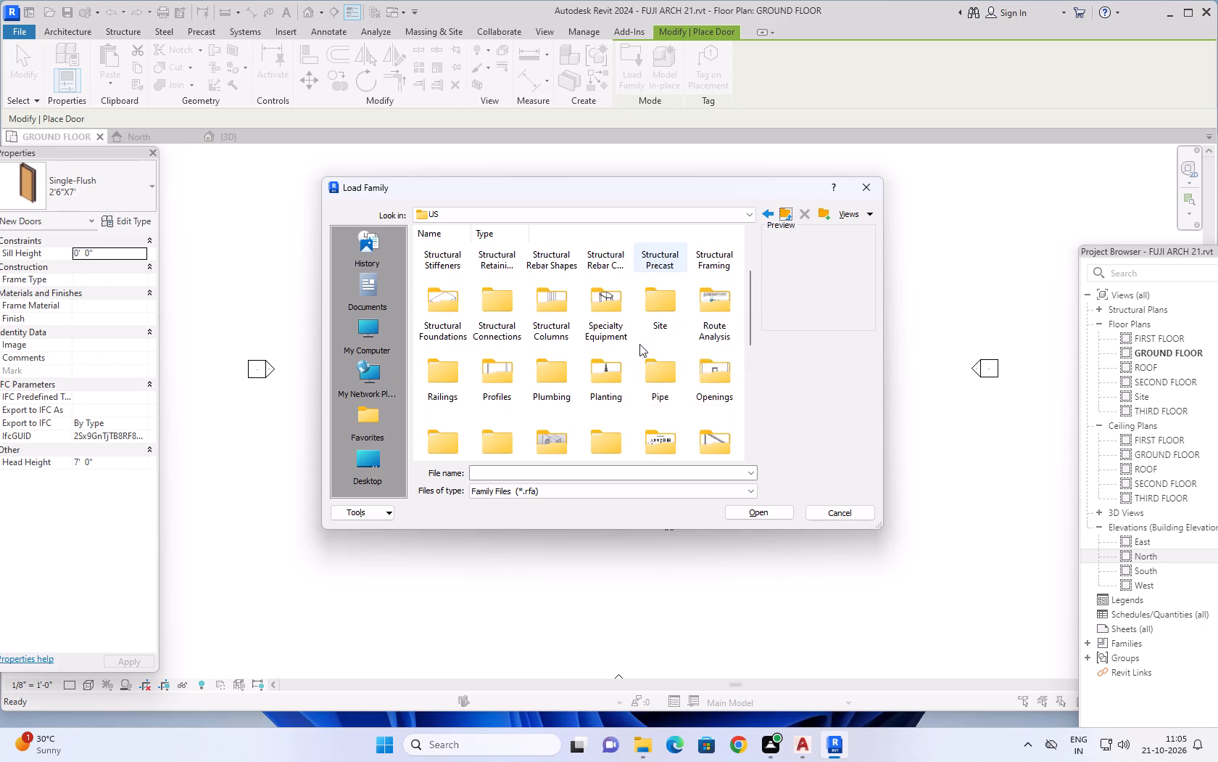
scroll(639, 344, "down", 1)
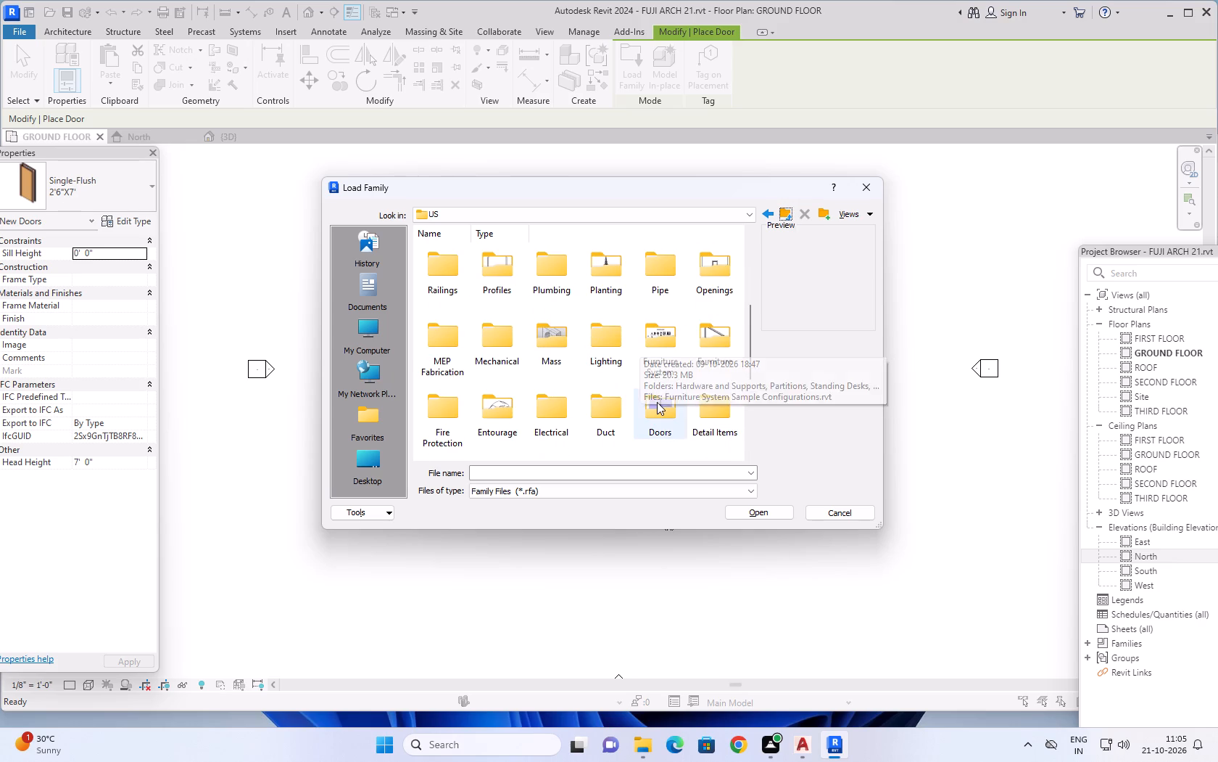
left_click(657, 403)
double_click(657, 403)
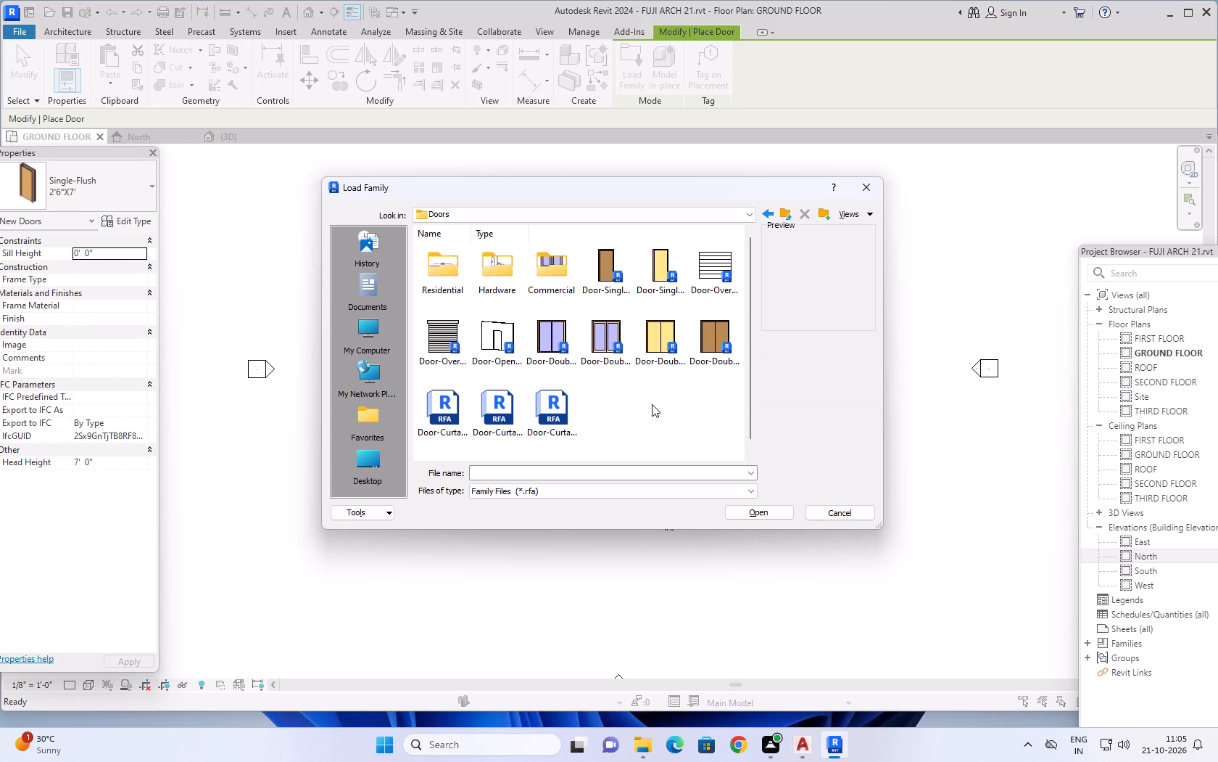
left_click(549, 332)
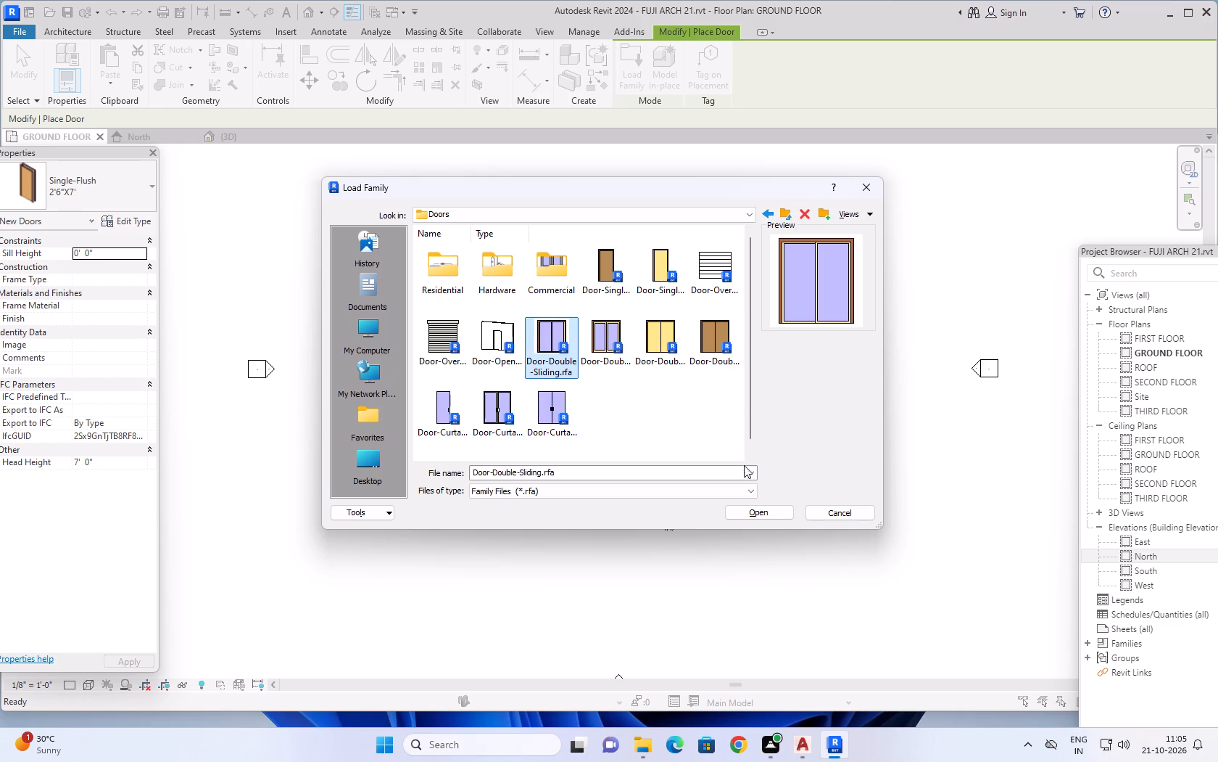
left_click(756, 514)
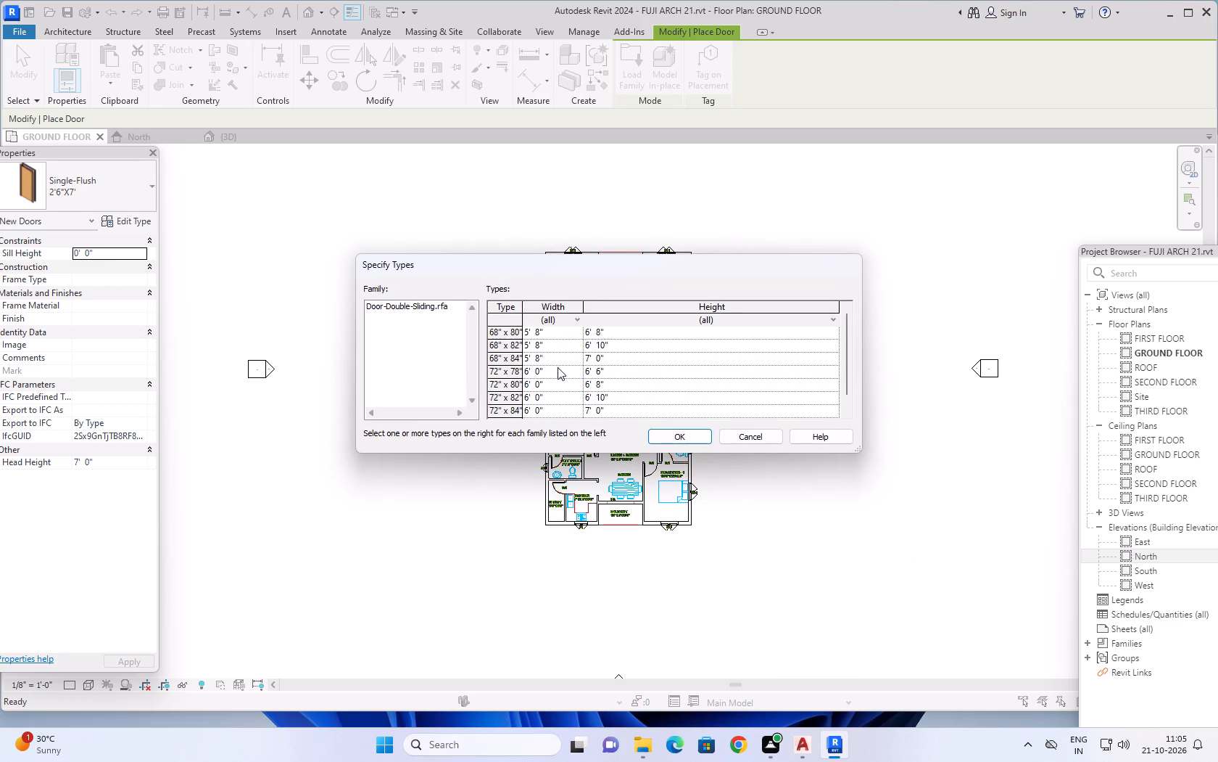
scroll(558, 367, "down", 4)
left_click(557, 393)
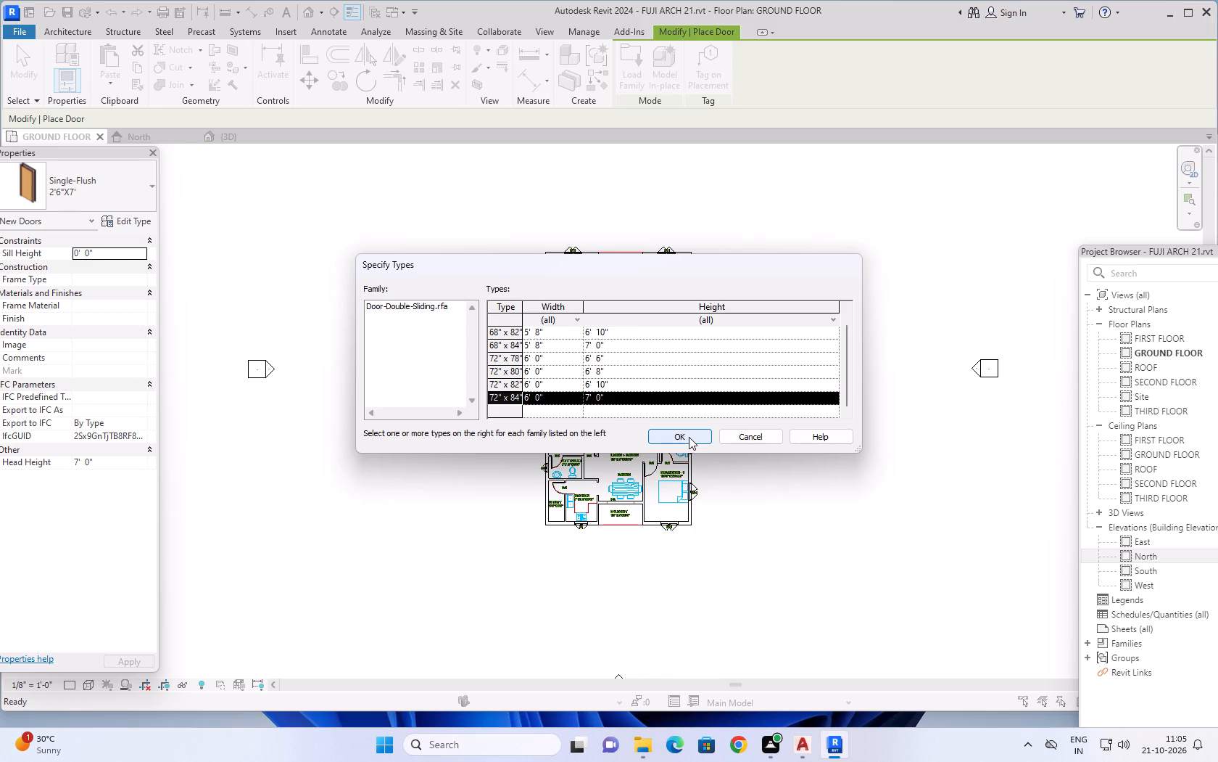
left_click(689, 437)
Place the 72" x 84" double-sliding door in the FD opening between Flat-B's dining area and balcony.
scroll(621, 276, "up", 9)
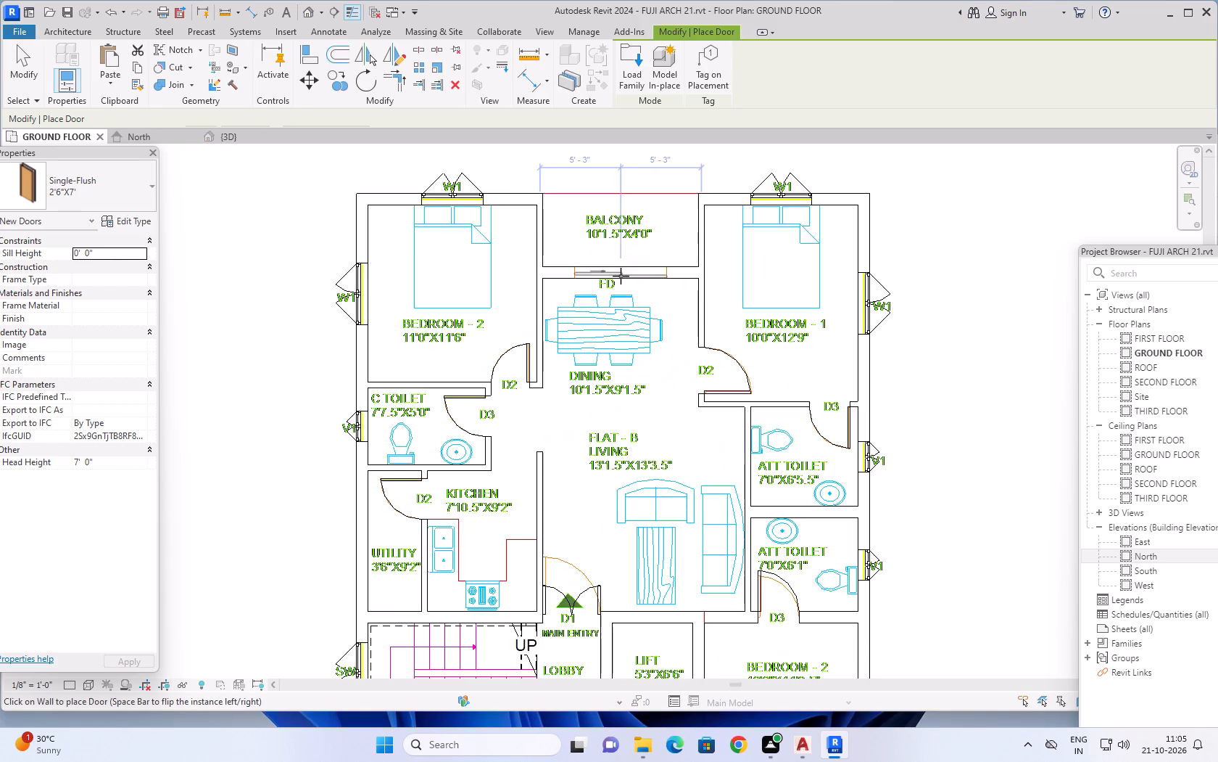
scroll(621, 276, "up", 10)
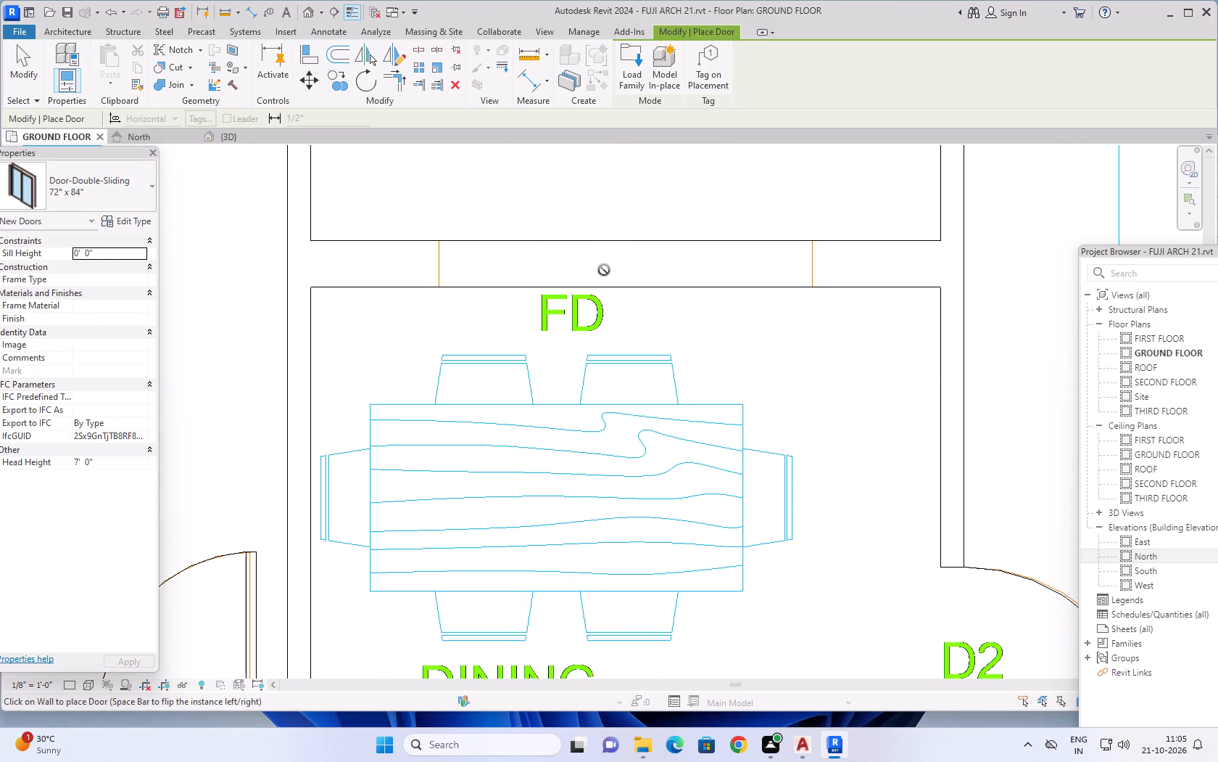
left_click(607, 269)
Place another 72" x 84" double-sliding door in the FD opening between Flat-A's dining area and balcony.
scroll(700, 327, "down", 4)
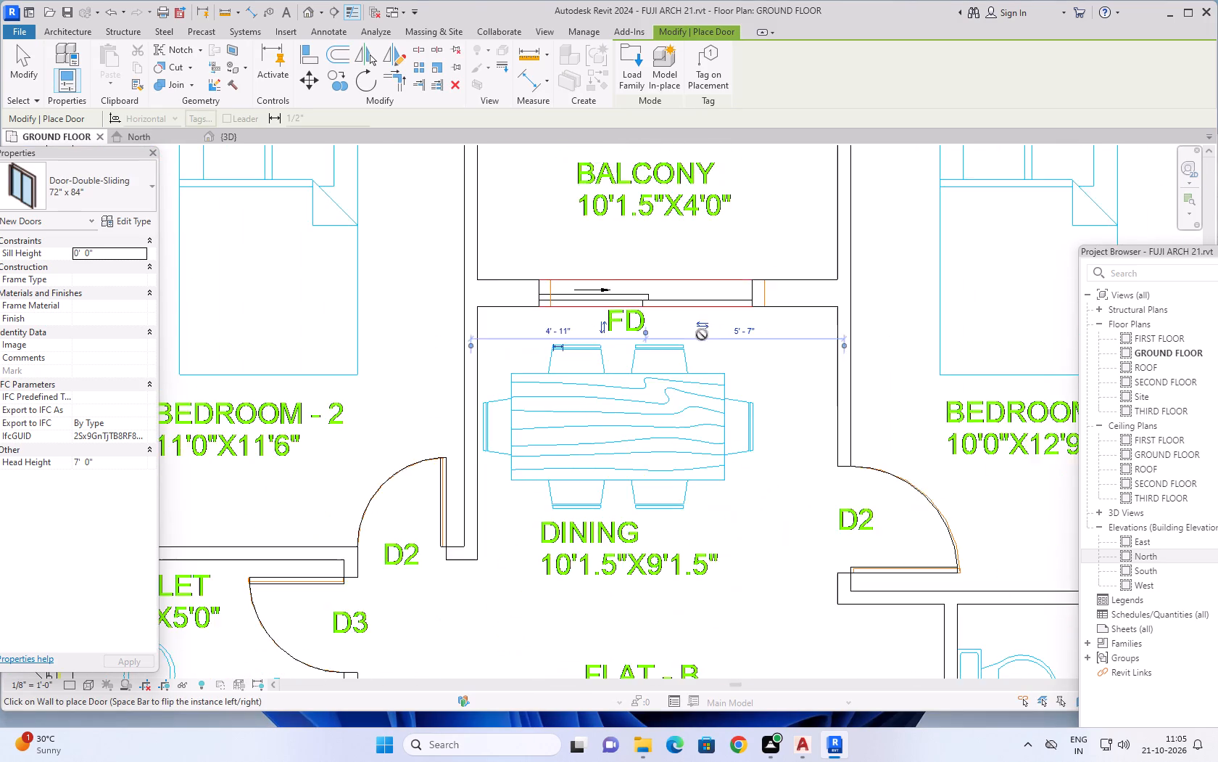
scroll(702, 335, "down", 8)
scroll(726, 395, "down", 1)
middle_click_drag(730, 440, 612, 234)
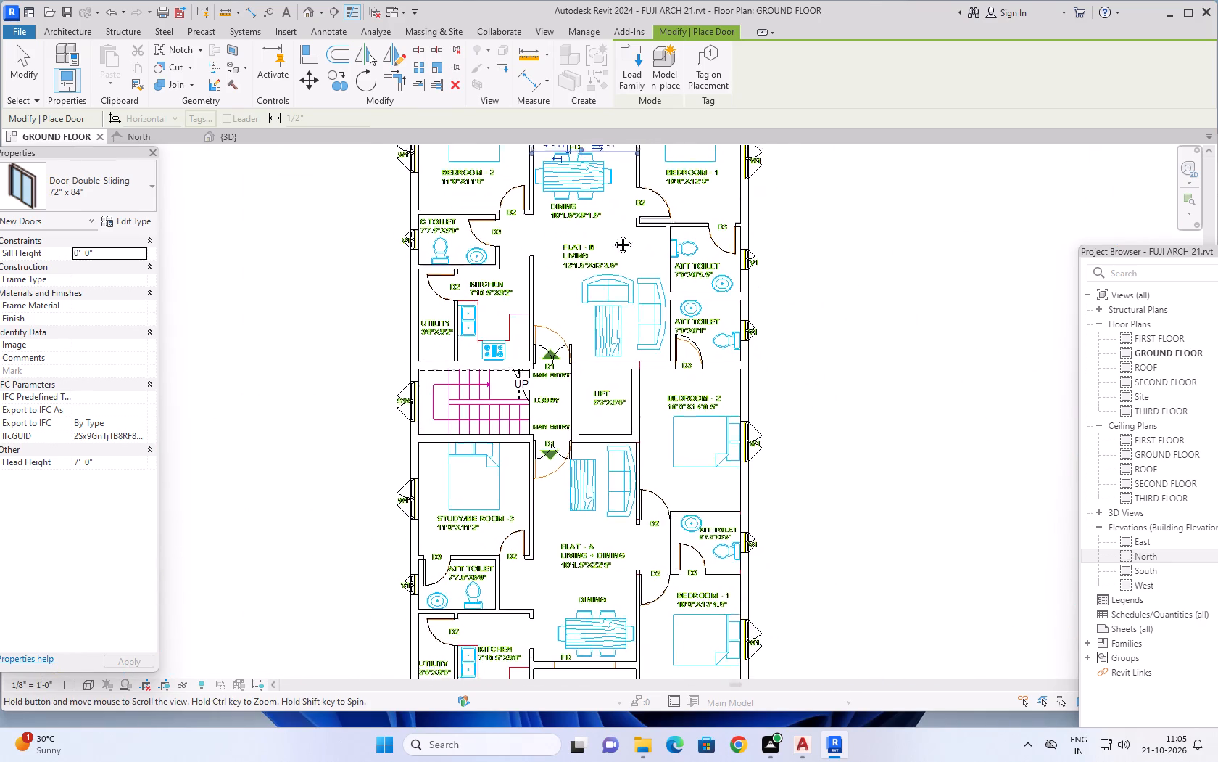
middle_click_drag(612, 234, 611, 234)
scroll(615, 453, "down", 3)
middle_click_drag(606, 528, 570, 406)
scroll(569, 405, "up", 1)
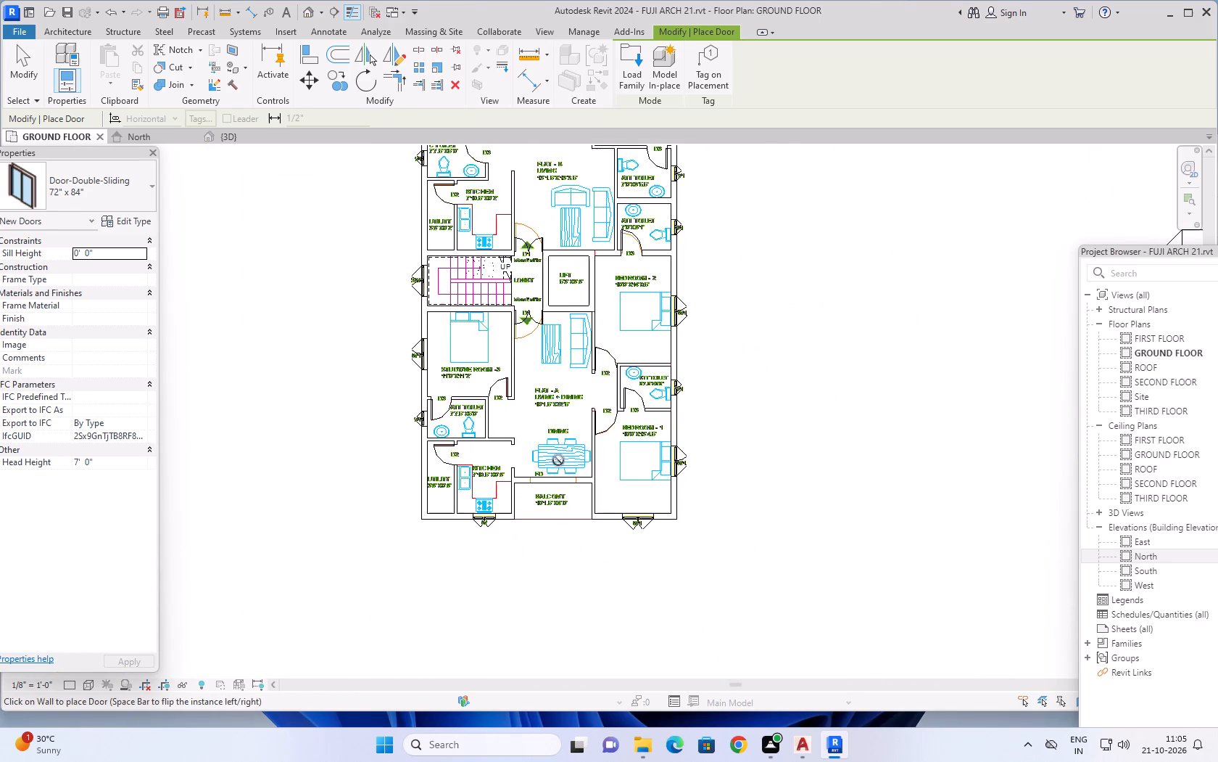
scroll(558, 461, "up", 19)
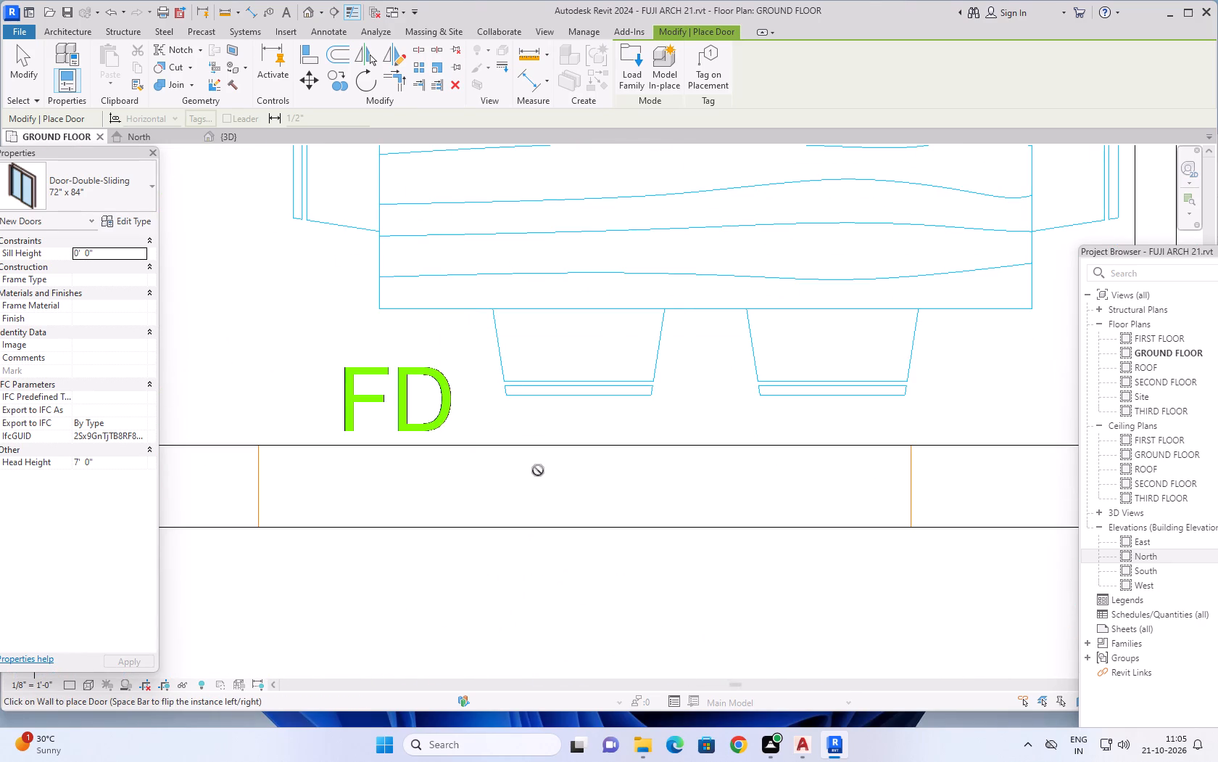
left_click(498, 448)
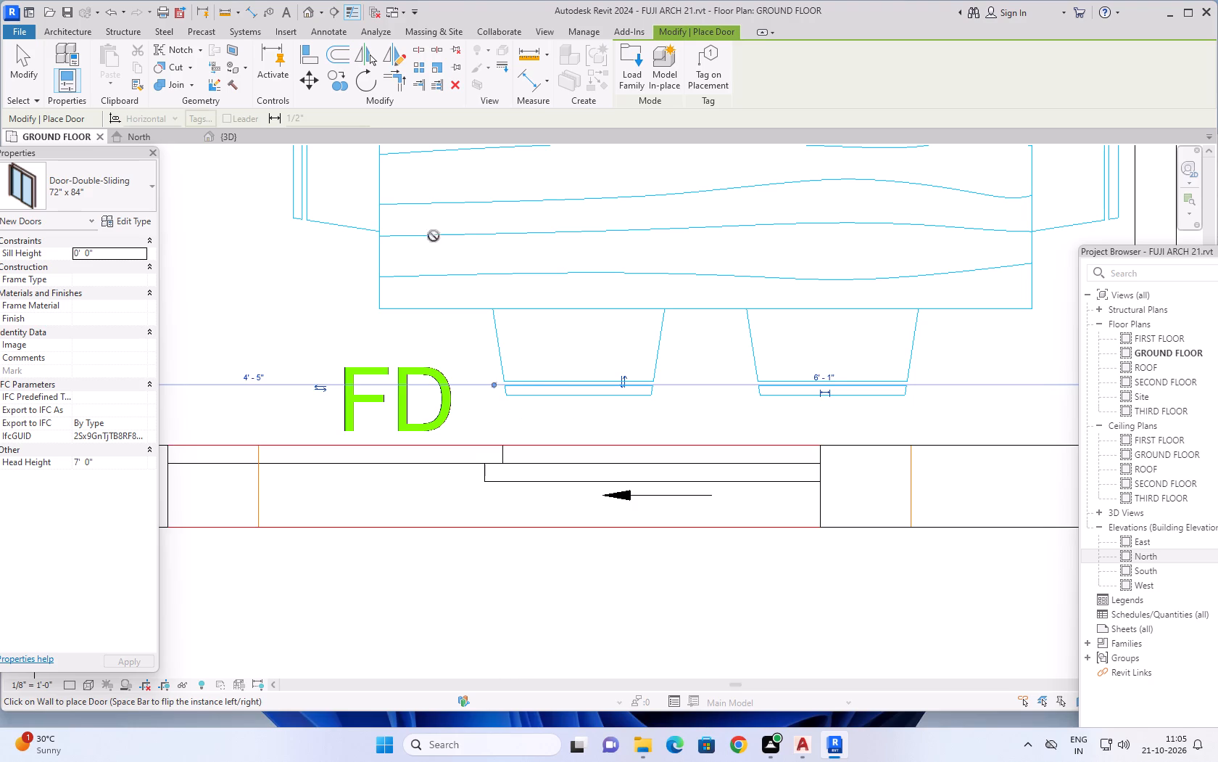
Align Flat-A's double-sliding balcony door to the FD opening edge in the imported drawing.
left_click(308, 52)
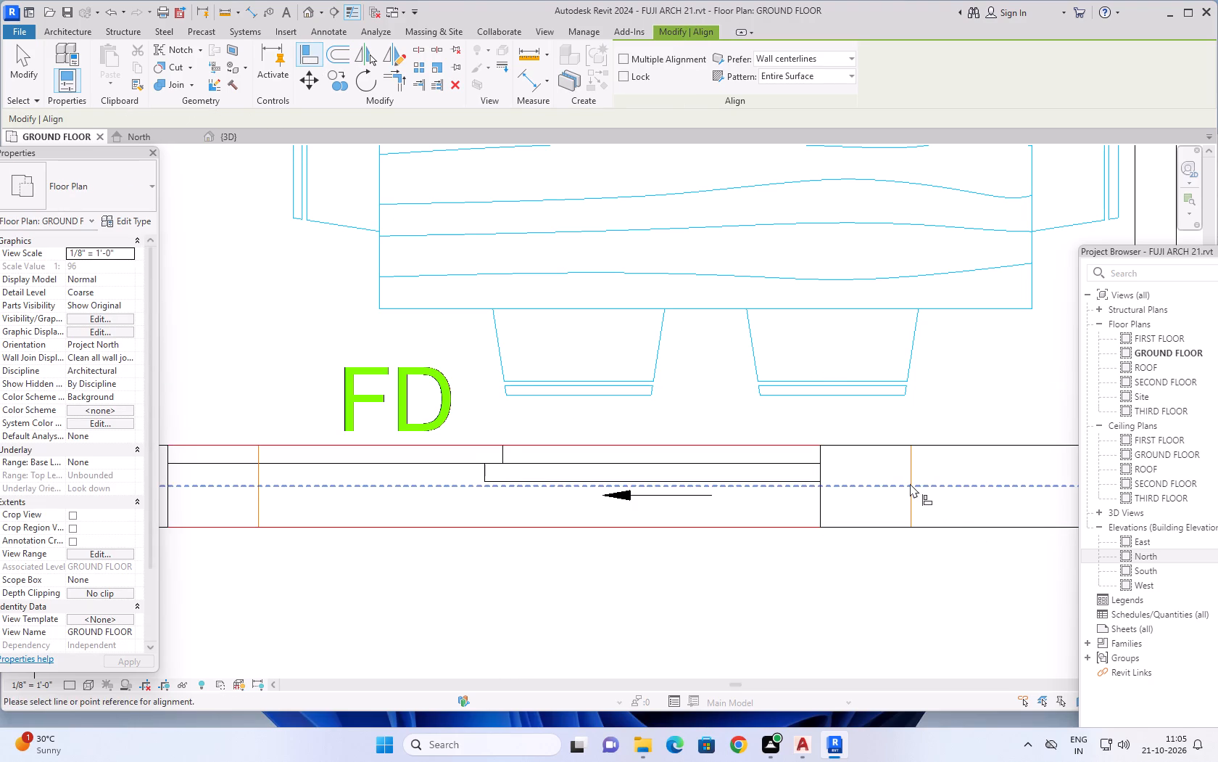
left_click(910, 469)
left_click(819, 493)
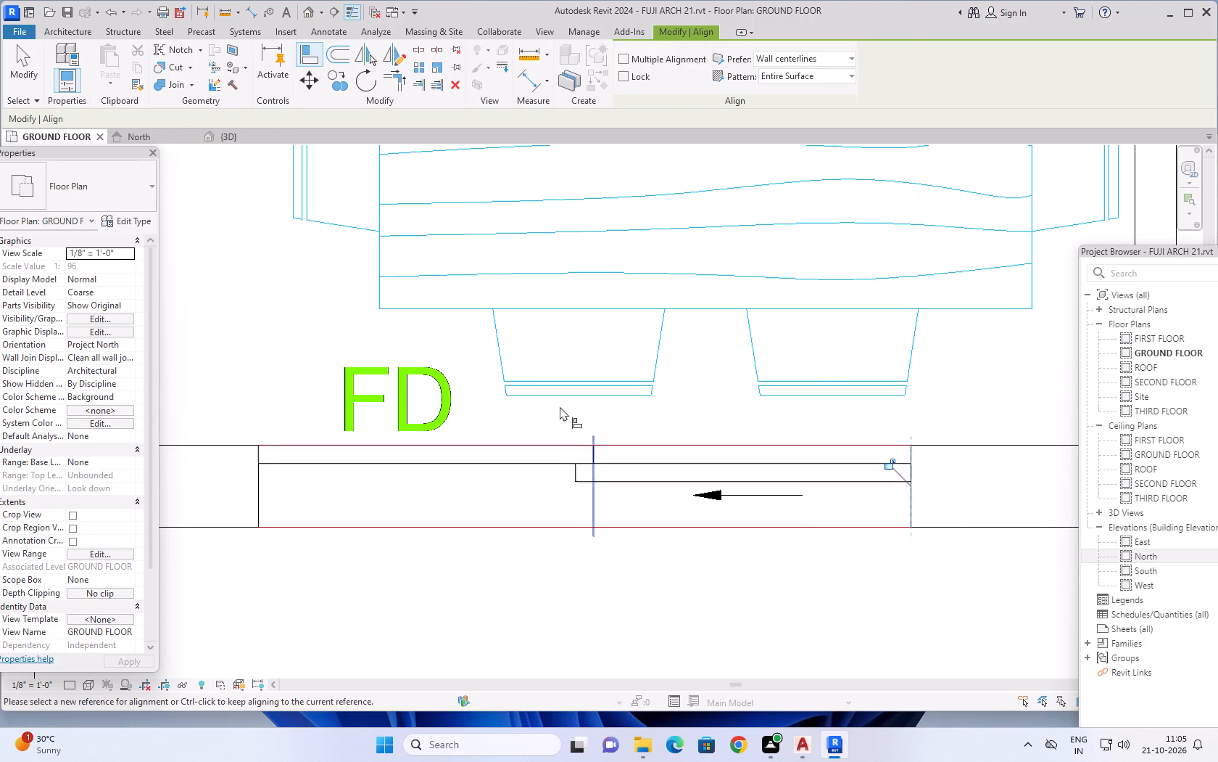
Align Flat-B's double-sliding balcony door to the FD opening edge in the imported 33X62.dwg drawing.
scroll(559, 398, "down", 16)
middle_click_drag(533, 314, 533, 431)
scroll(533, 354, "down", 1)
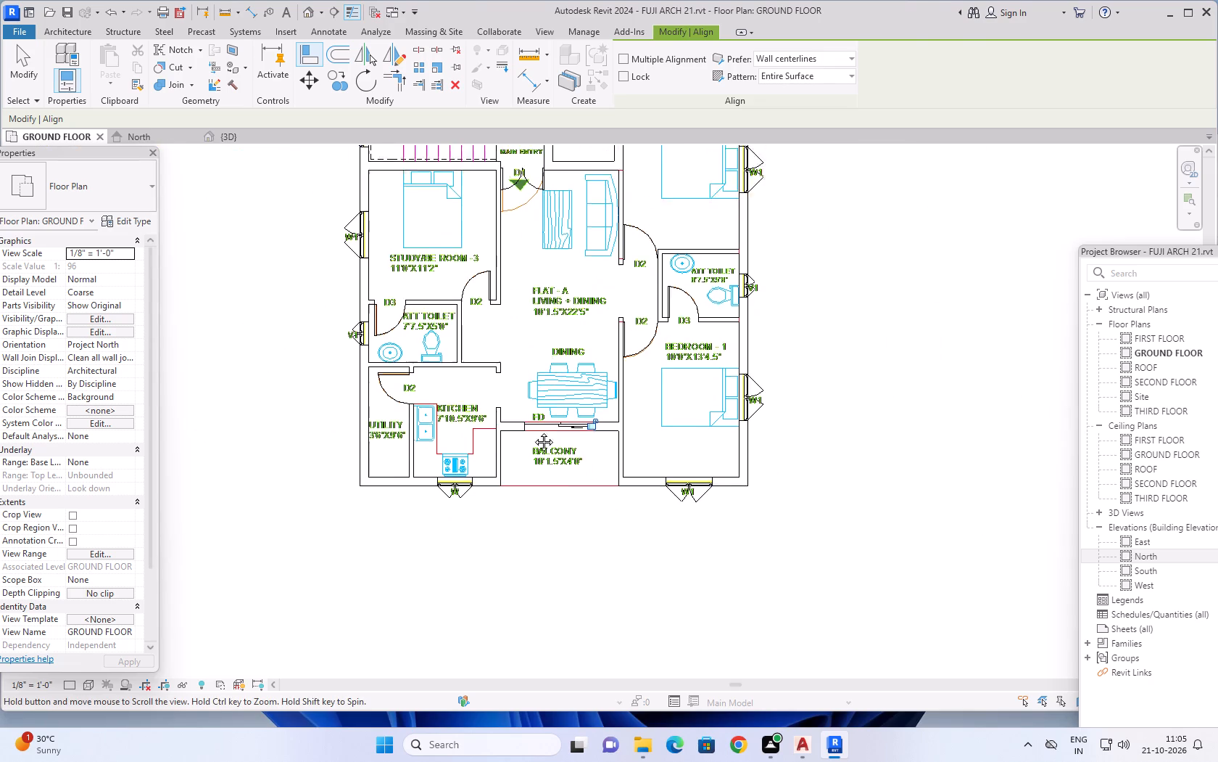
middle_click_drag(533, 431, 529, 565)
middle_click_drag(526, 280, 505, 595)
scroll(501, 408, "up", 16)
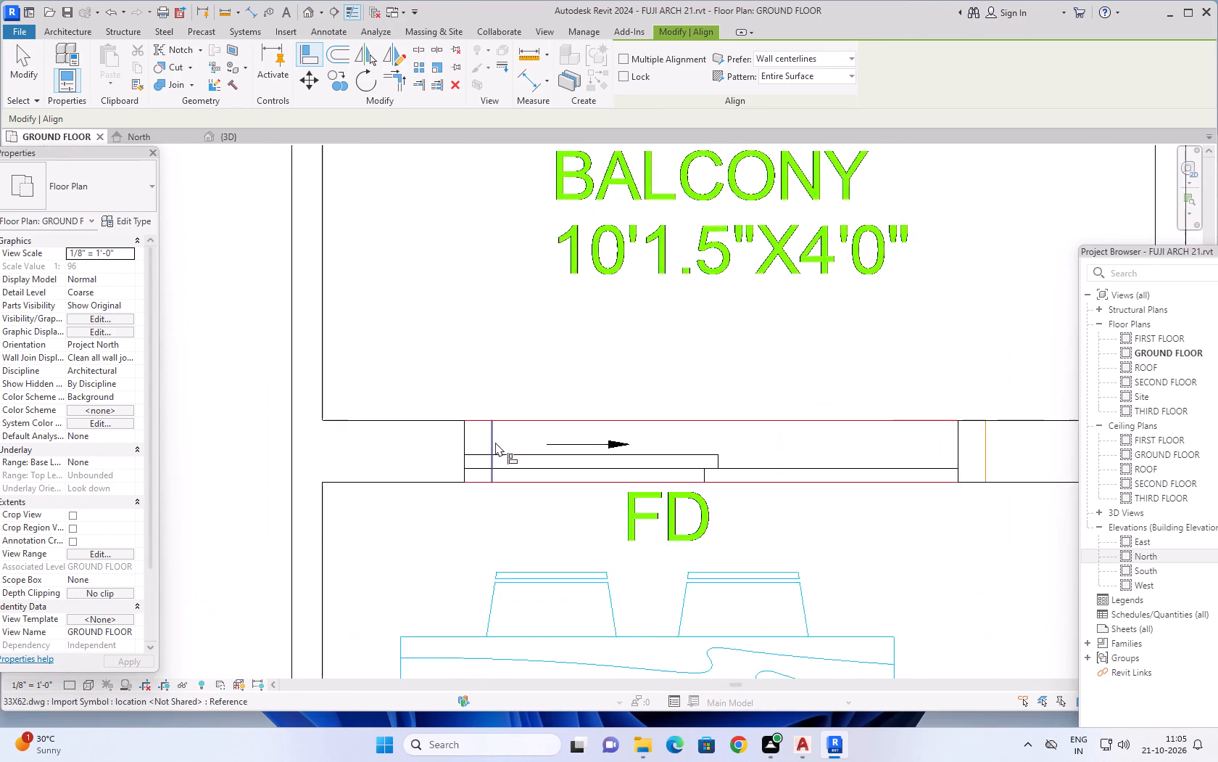
scroll(495, 442, "up", 1)
scroll(608, 456, "down", 4)
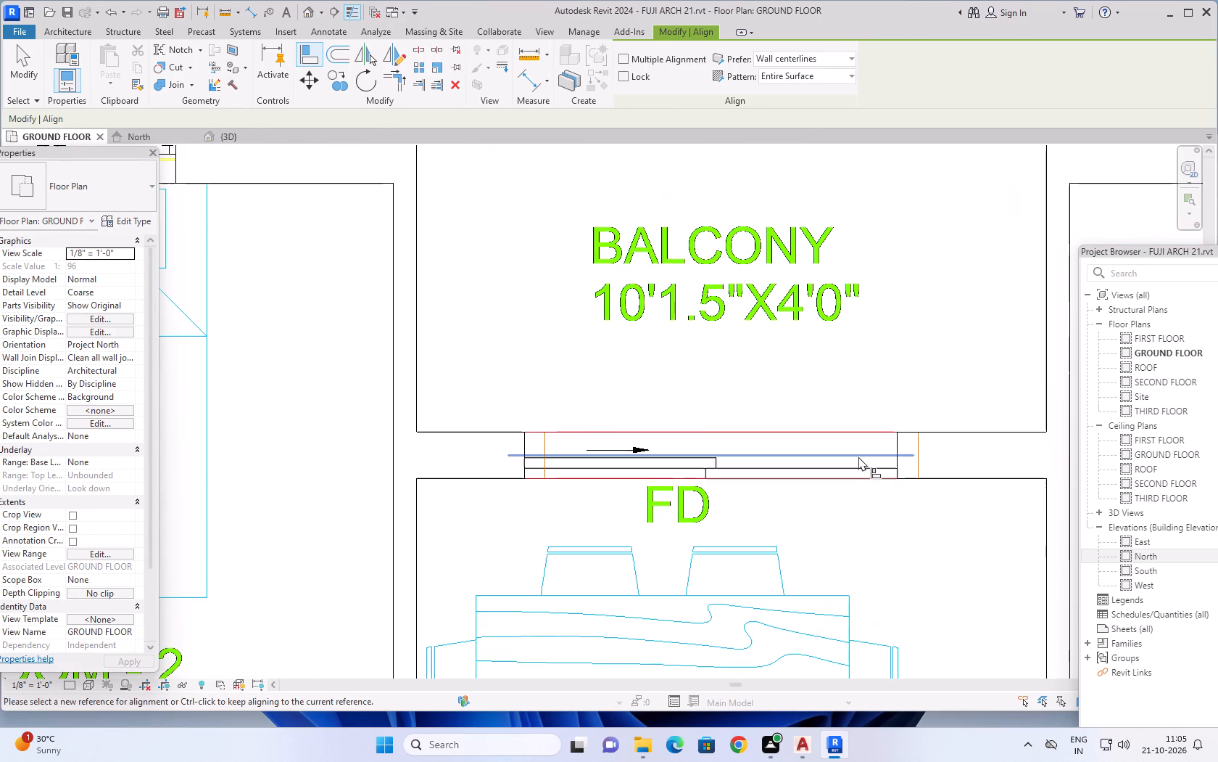
scroll(870, 456, "up", 3)
left_click(941, 440)
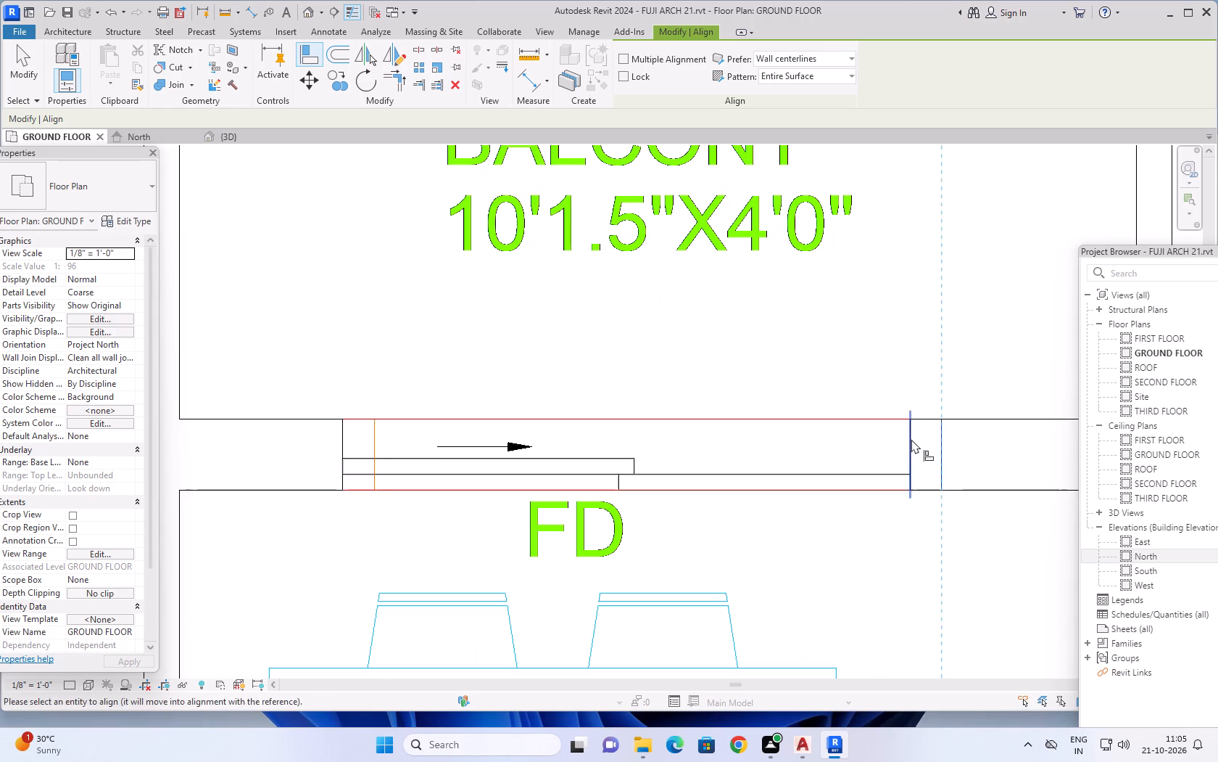
left_click(908, 438)
Check the whole ground floor plan of both flats for the placement of doors and windows.
scroll(860, 450, "down", 17)
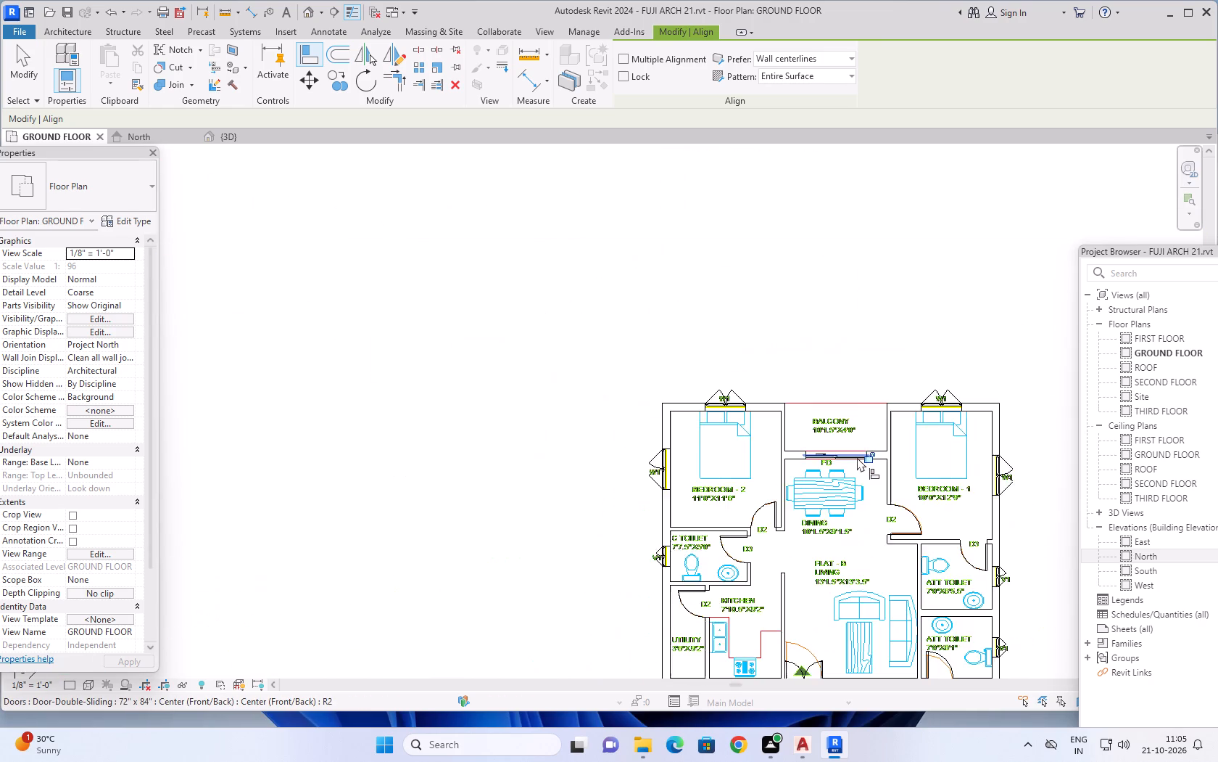
scroll(857, 457, "down", 5)
middle_click_drag(942, 451, 754, 337)
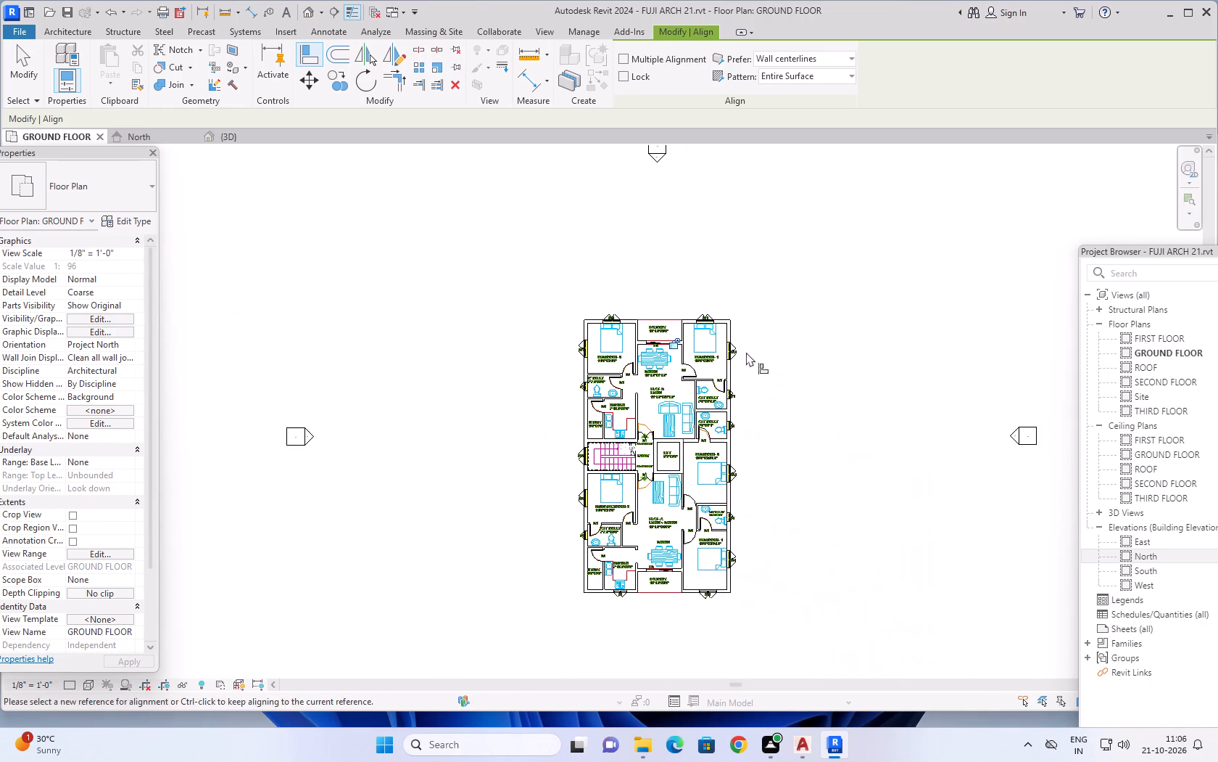
scroll(747, 464, "up", 3)
middle_click_drag(800, 462, 817, 458)
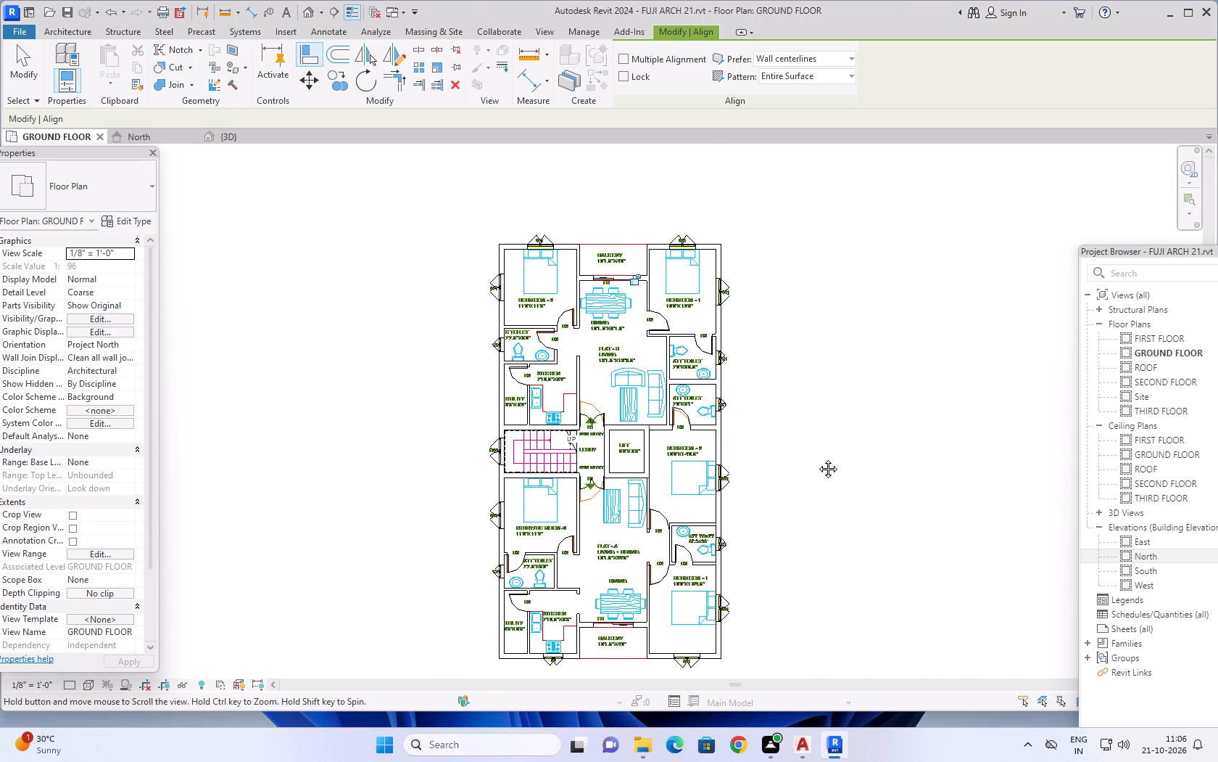
middle_click_drag(817, 458, 832, 456)
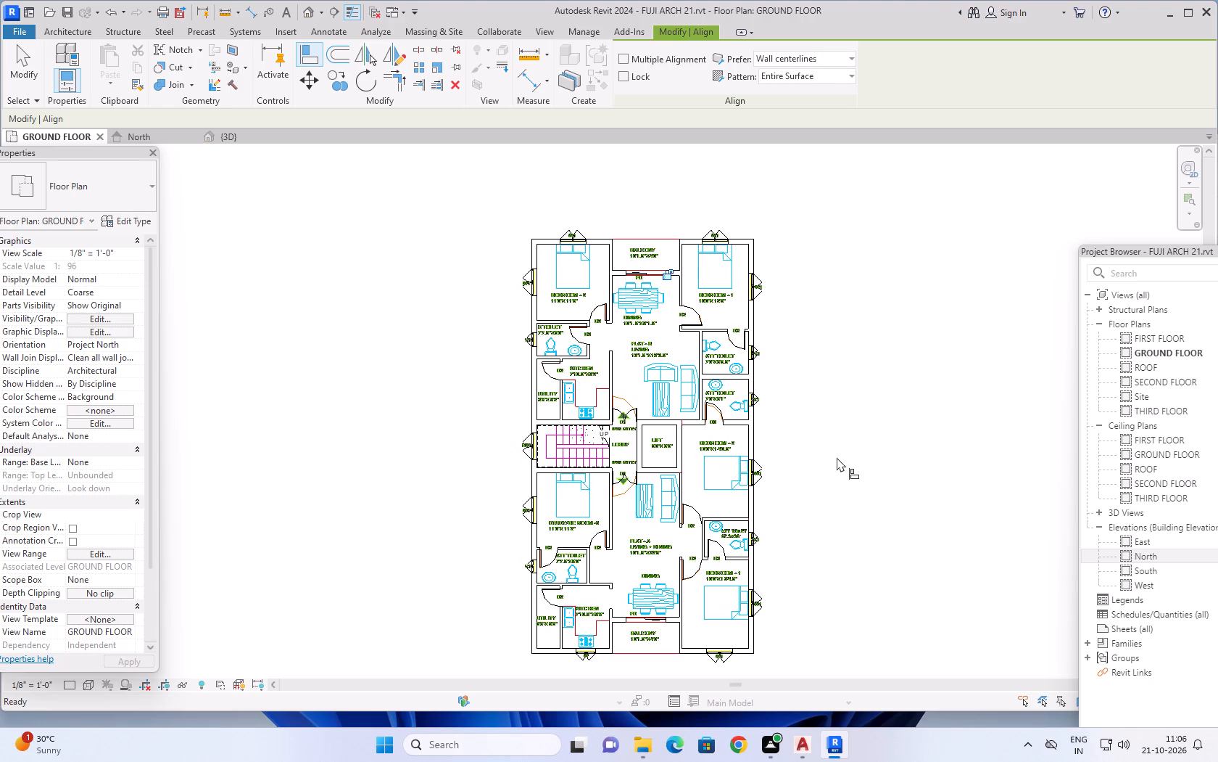
scroll(834, 454, "down", 1)
middle_click_drag(833, 450, 821, 428)
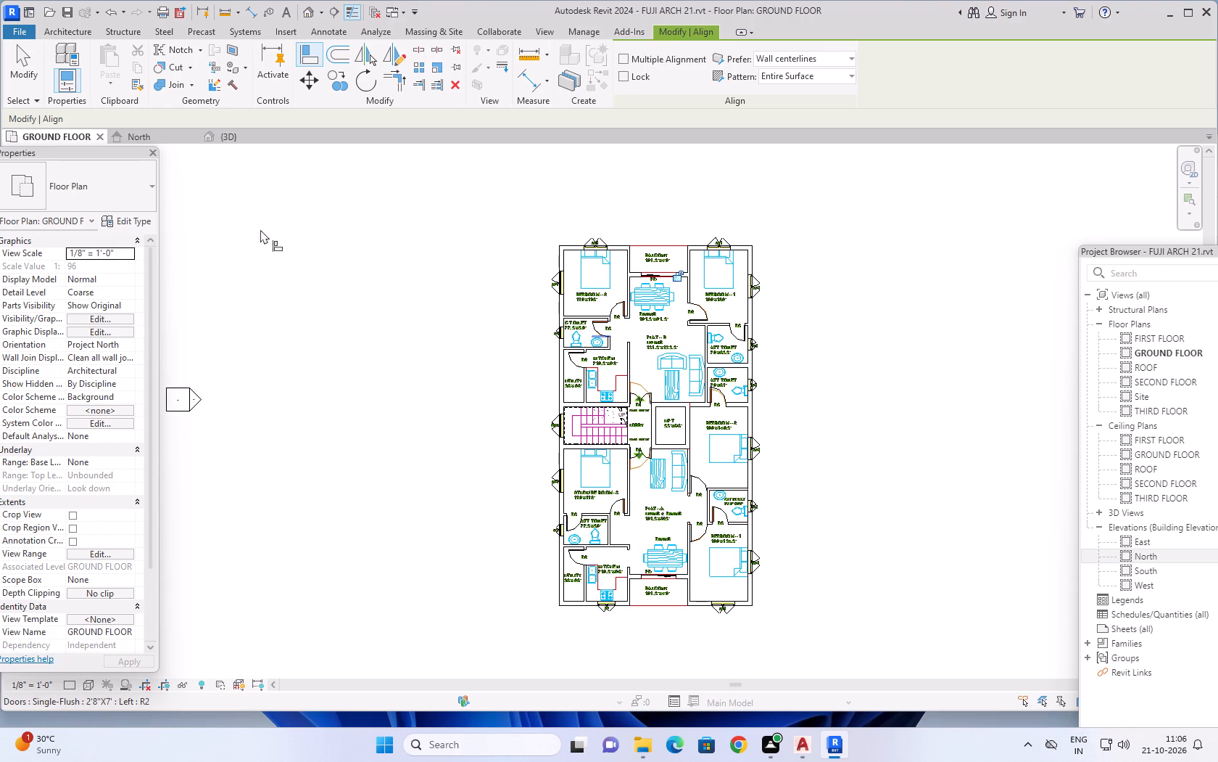
Switch to the {3D} view and orbit to a front-right view from above to inspect the ground floor model.
left_click(225, 135)
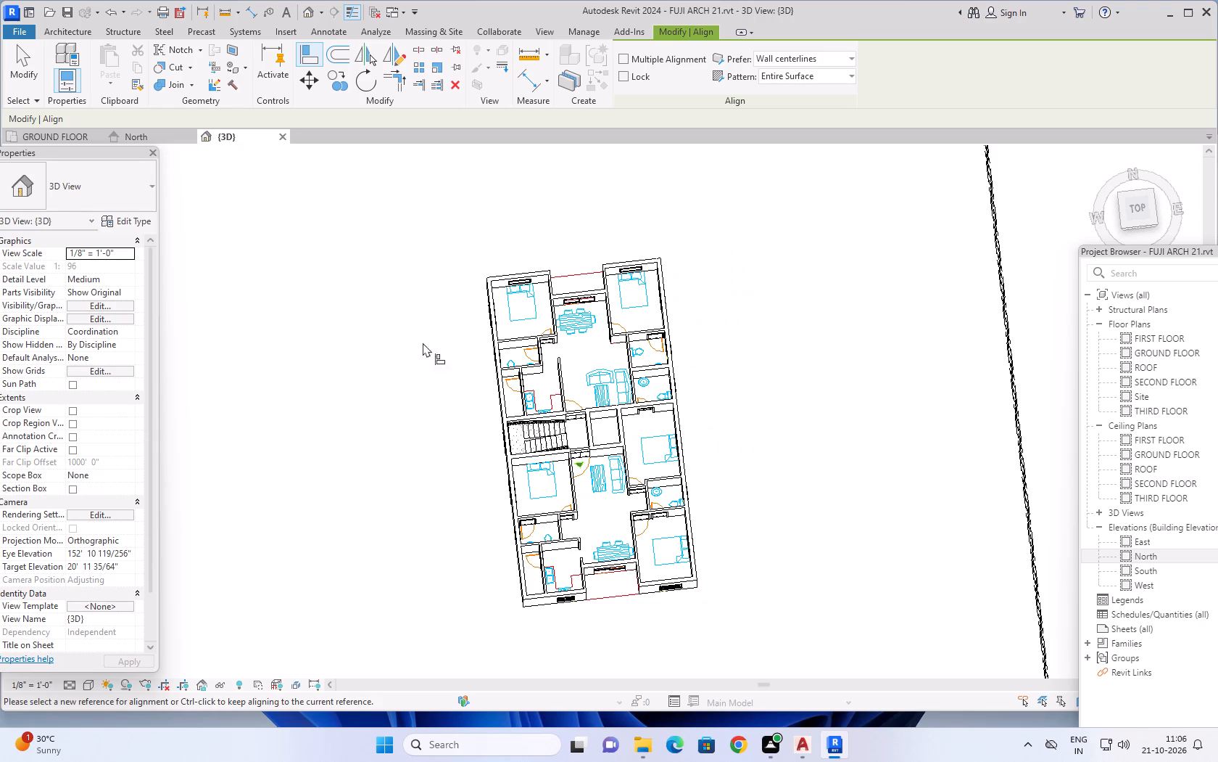
scroll(637, 361, "down", 3)
scroll(737, 406, "down", 1)
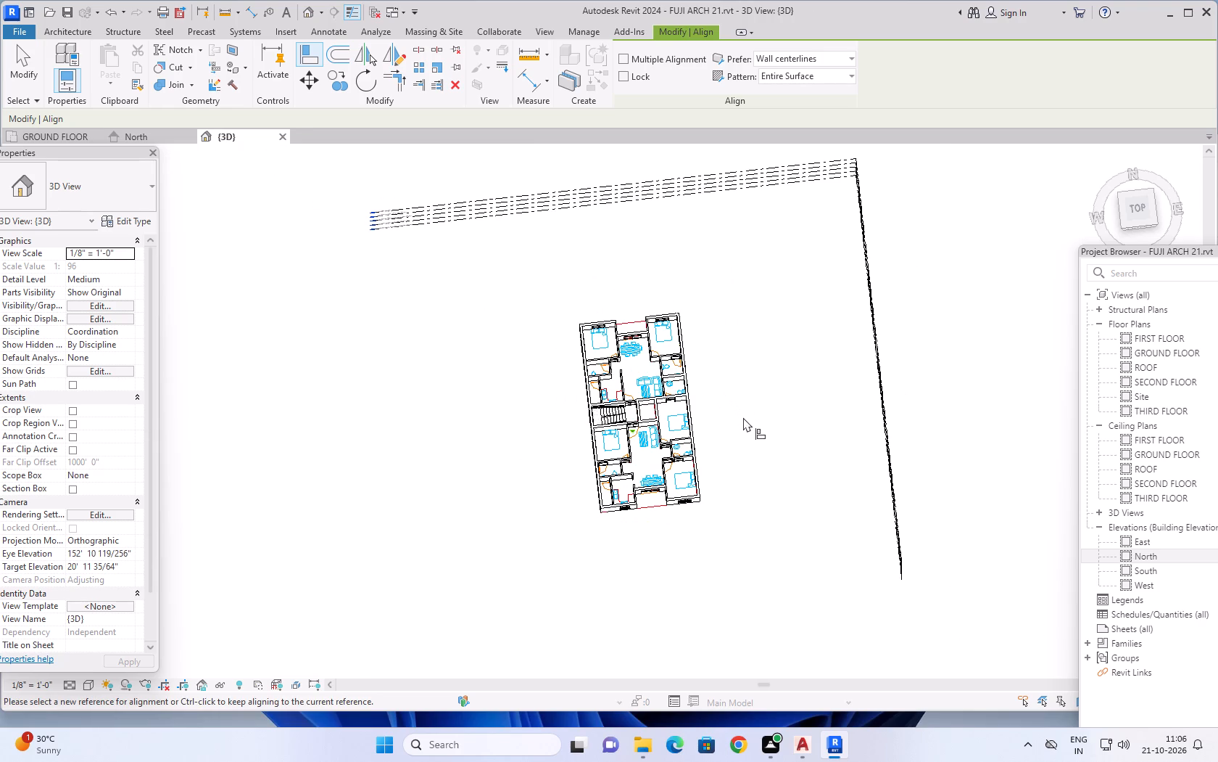
middle_click_drag(751, 430, 625, 235)
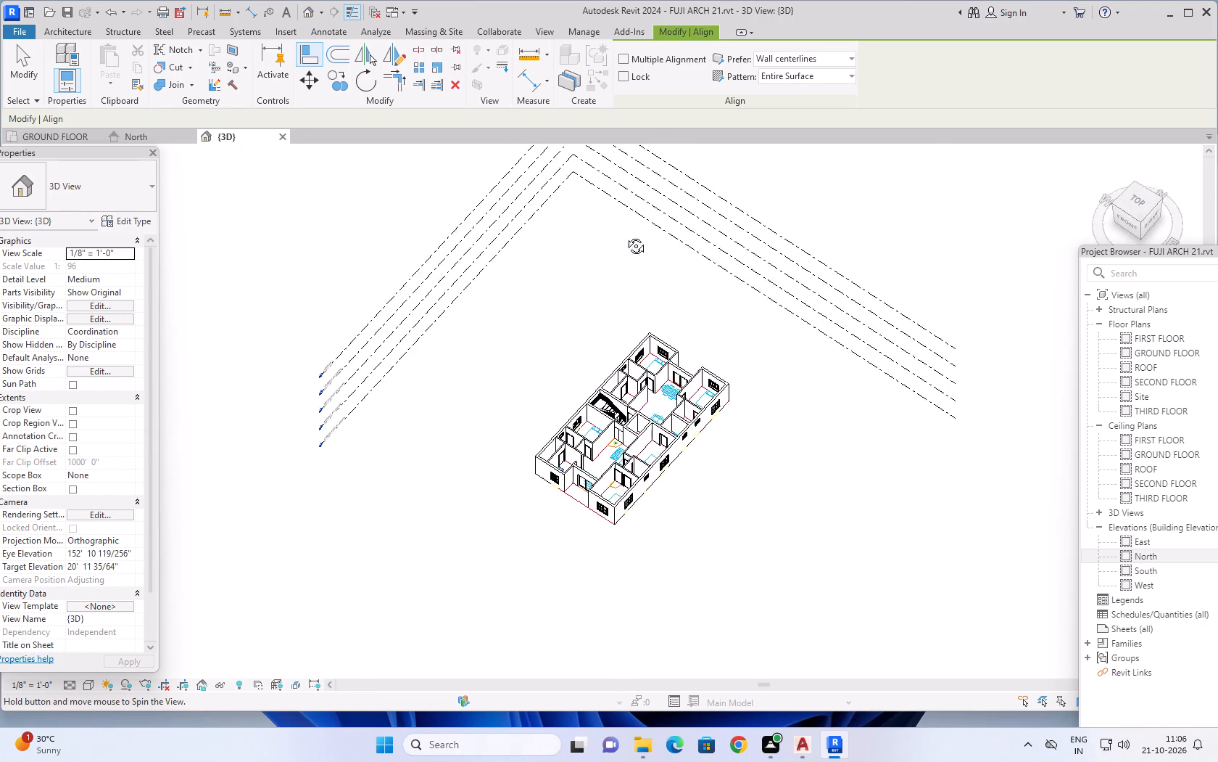
middle_click_drag(625, 235, 600, 145)
scroll(610, 165, "up", 1)
key("Escape")
key("Escape")
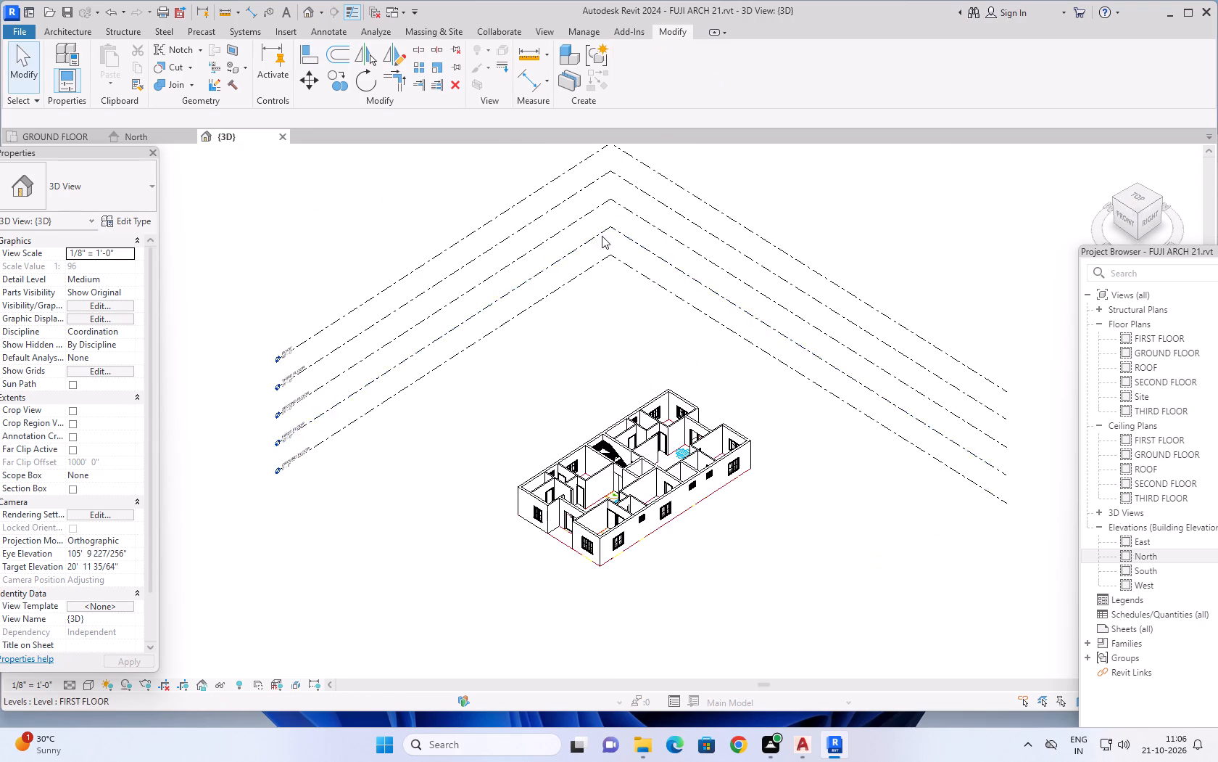
key("Escape")
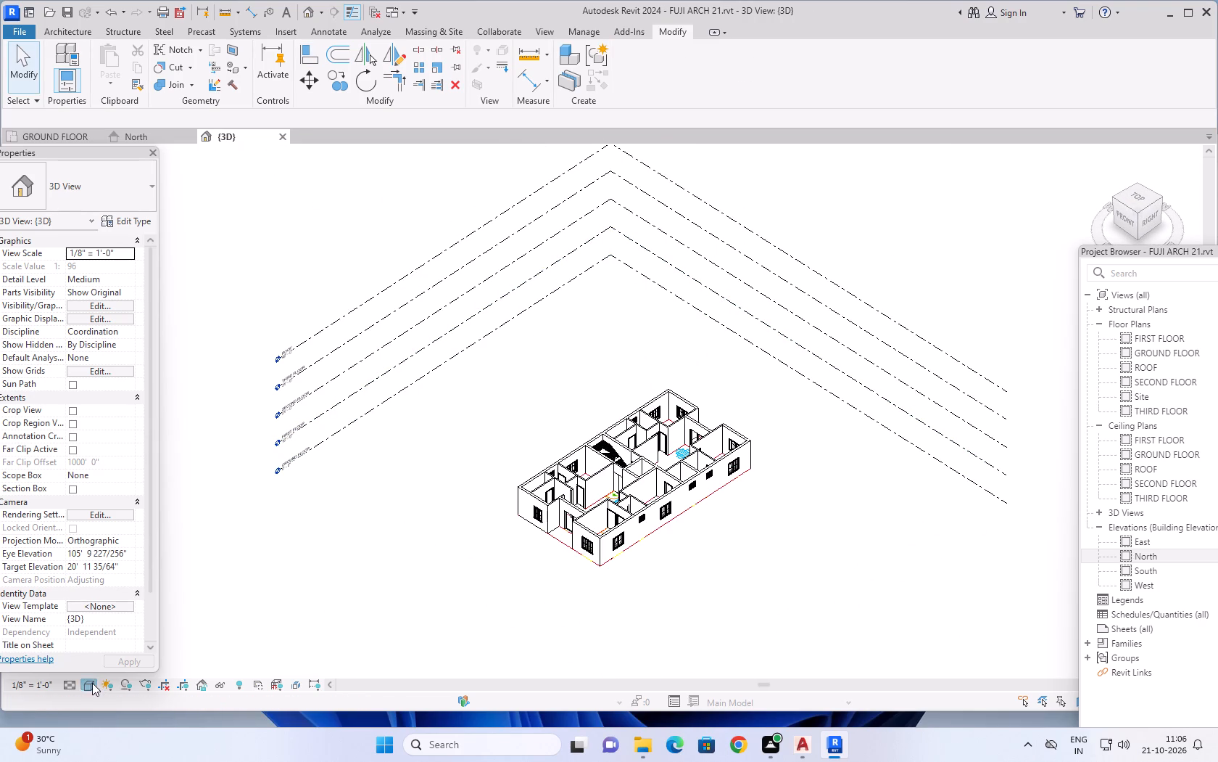
Set the visual style of the 3D view to Realistic.
left_click(92, 683)
left_click(92, 665)
Inspect the ground floor model in 3D from the front, both long sides and the back, checking doors, windows and stair.
scroll(525, 443, "up", 1)
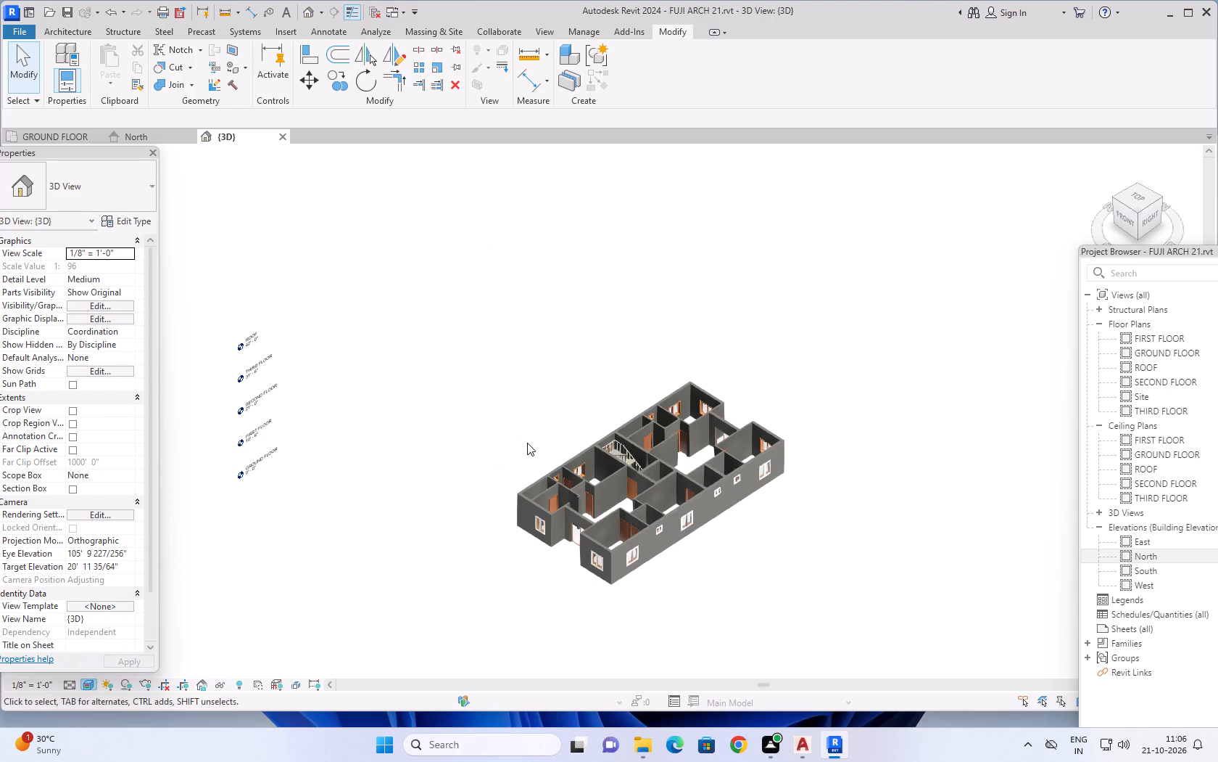
scroll(526, 533, "up", 3)
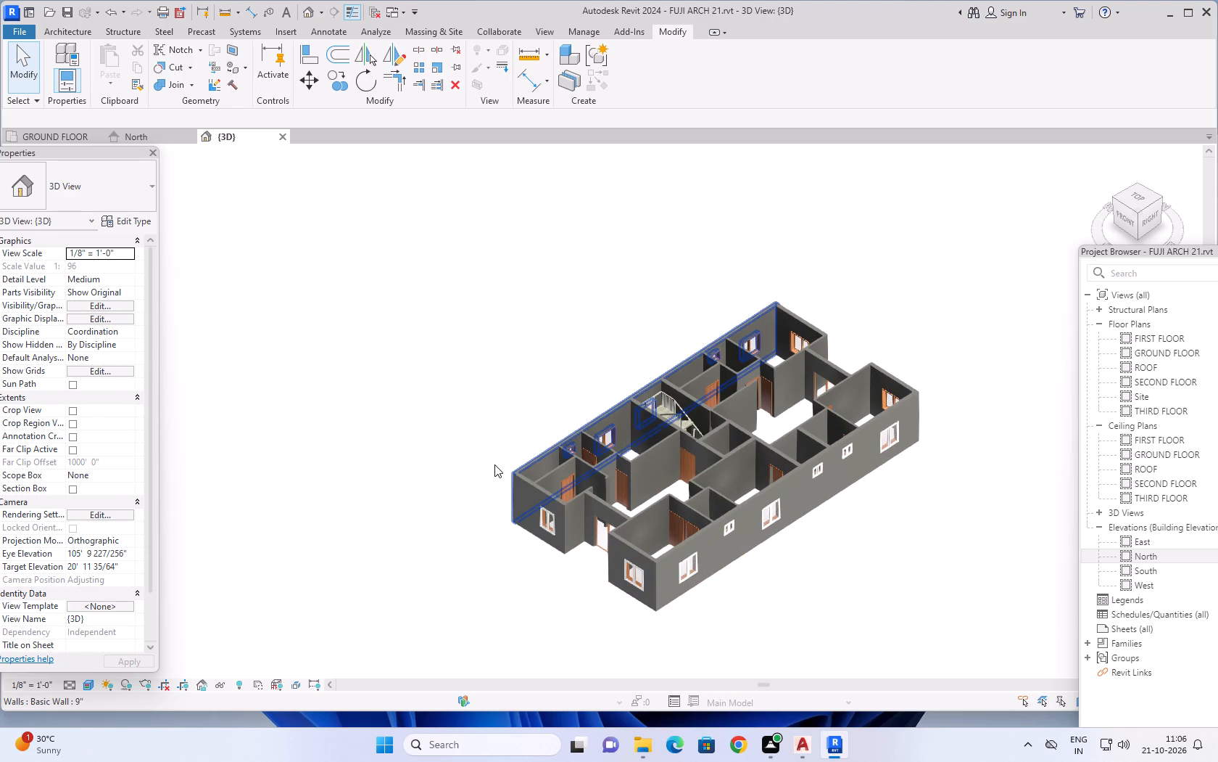
middle_click_drag(494, 461, 642, 474)
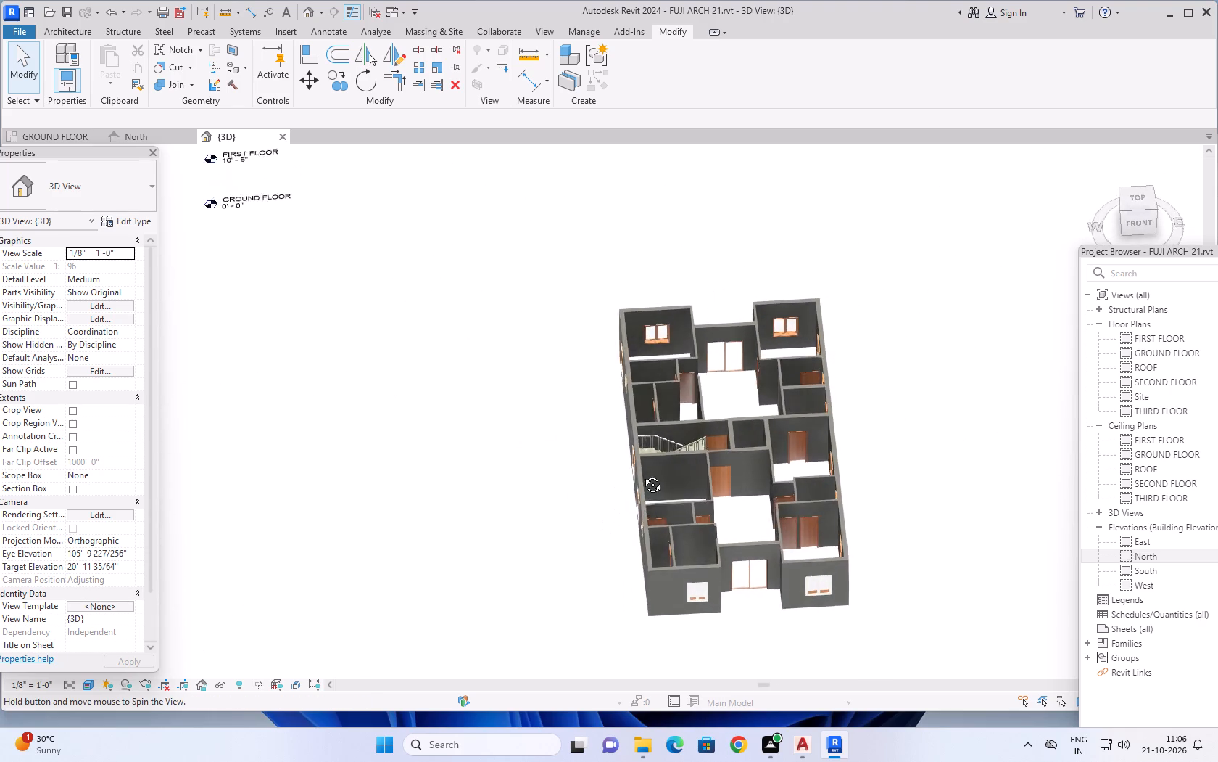
middle_click_drag(642, 474, 887, 271)
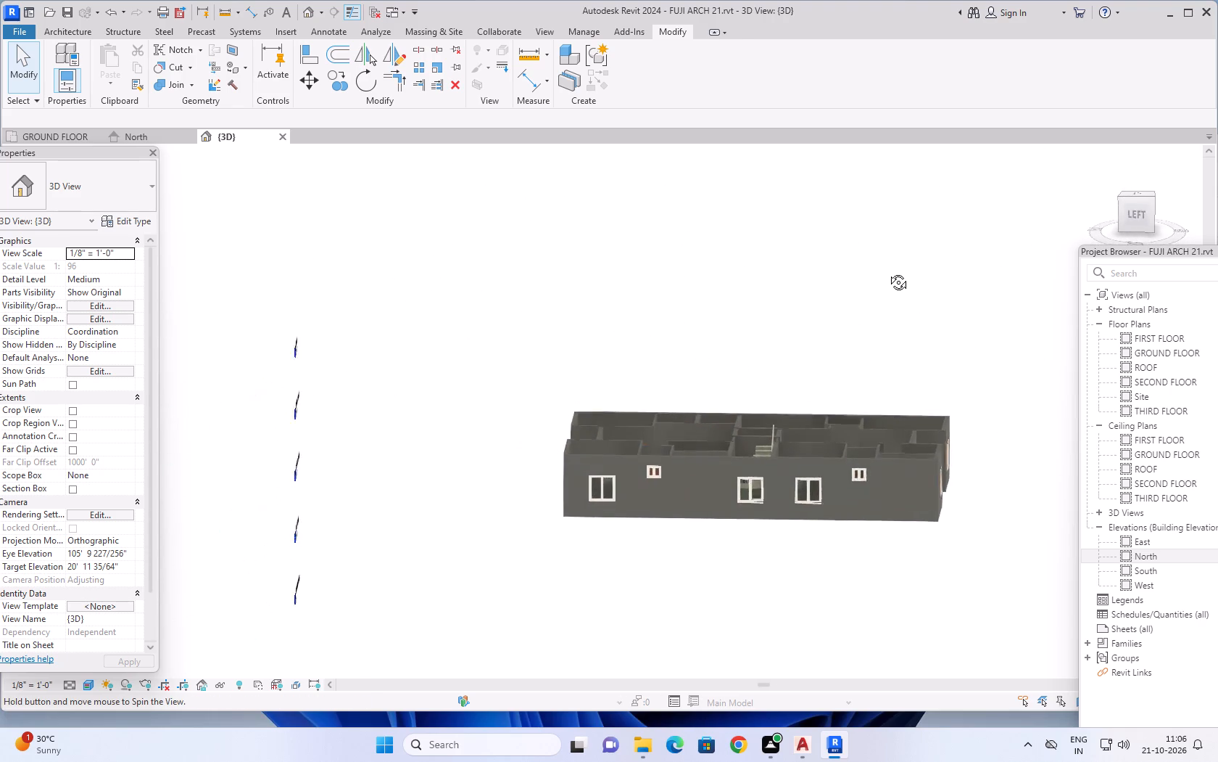
middle_click_drag(887, 271, 816, 430)
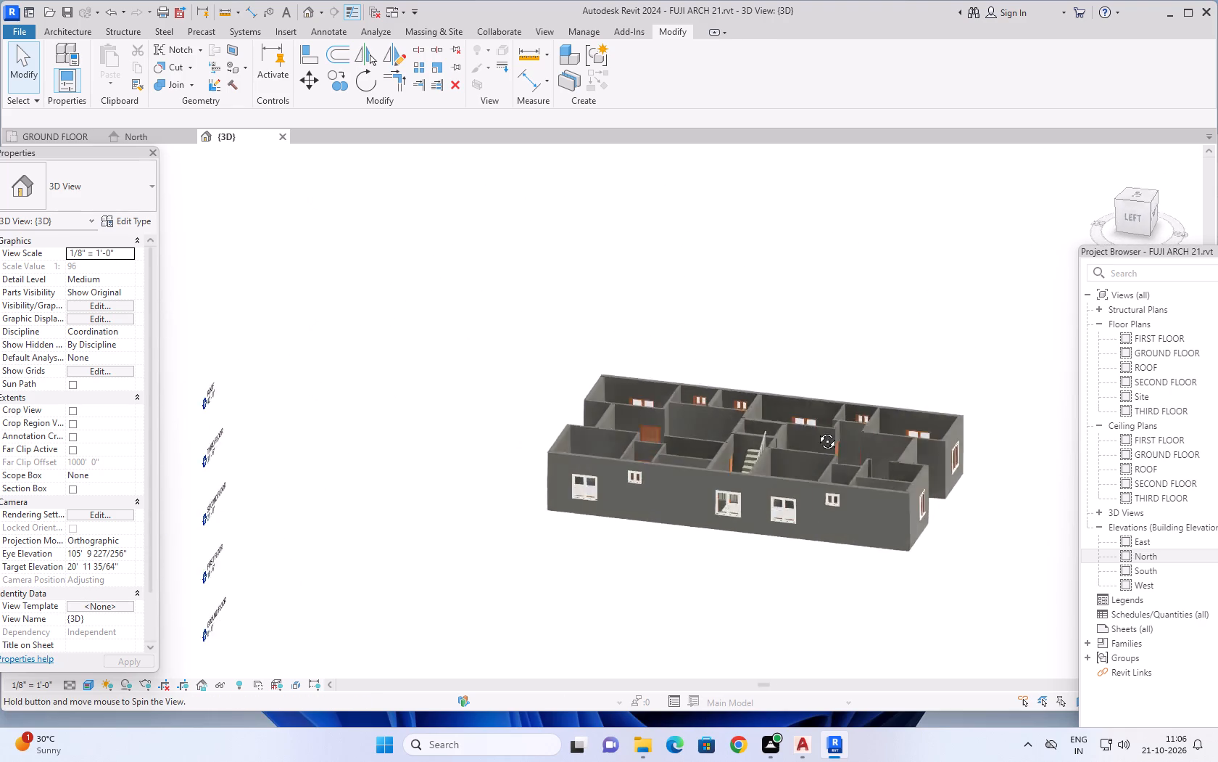
middle_click_drag(816, 430, 602, 583)
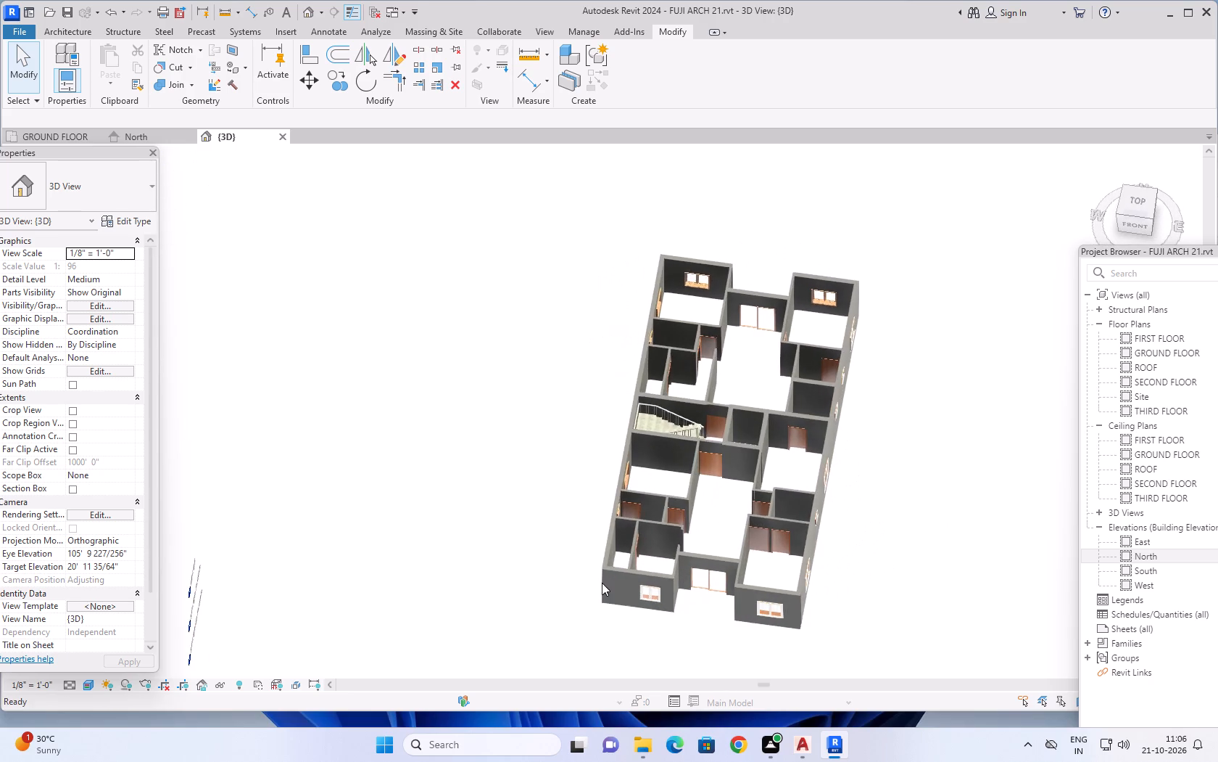
scroll(817, 401, "up", 2)
middle_click_drag(916, 488, 822, 382)
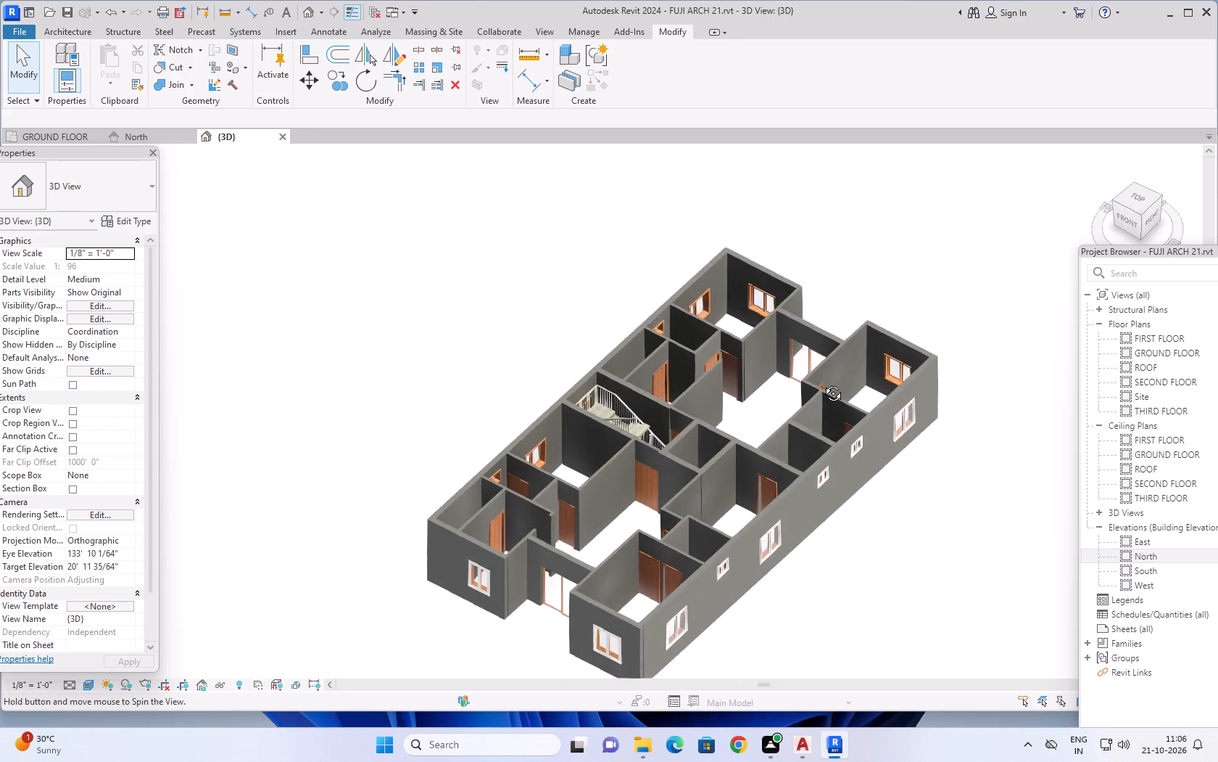
middle_click_drag(822, 382, 696, 296)
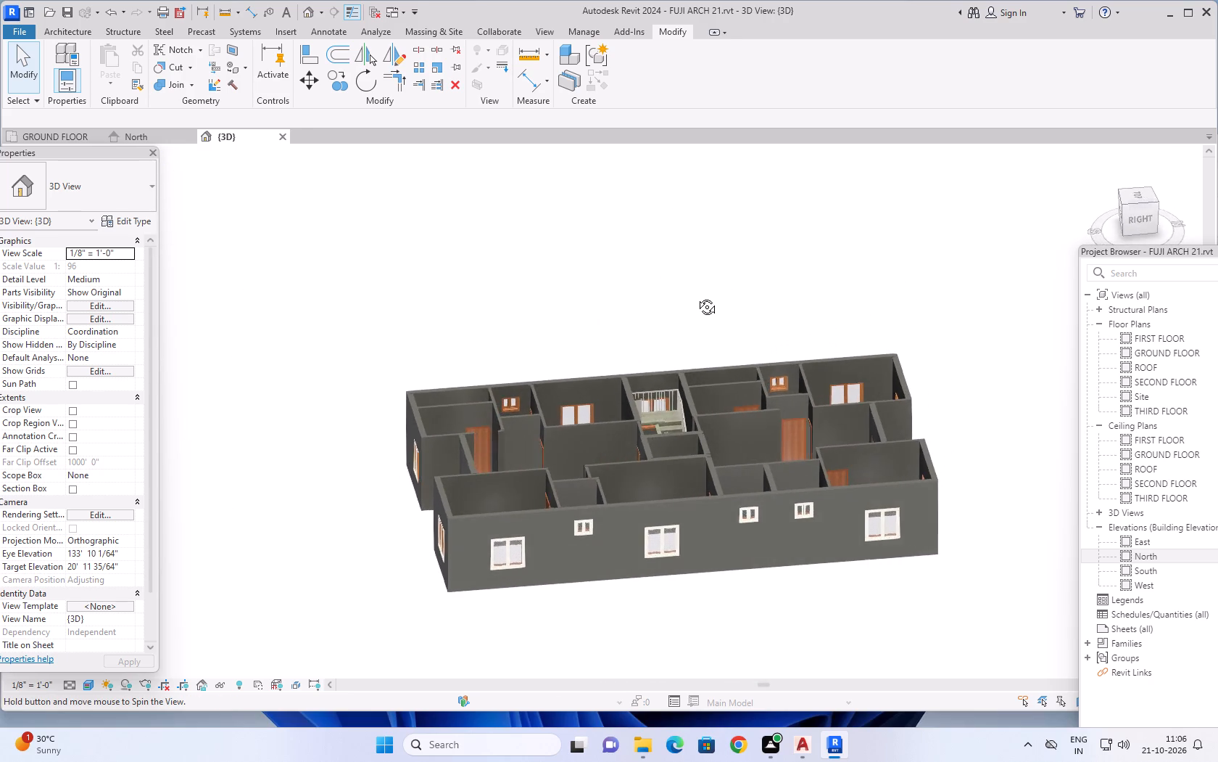
middle_click_drag(696, 296, 676, 351)
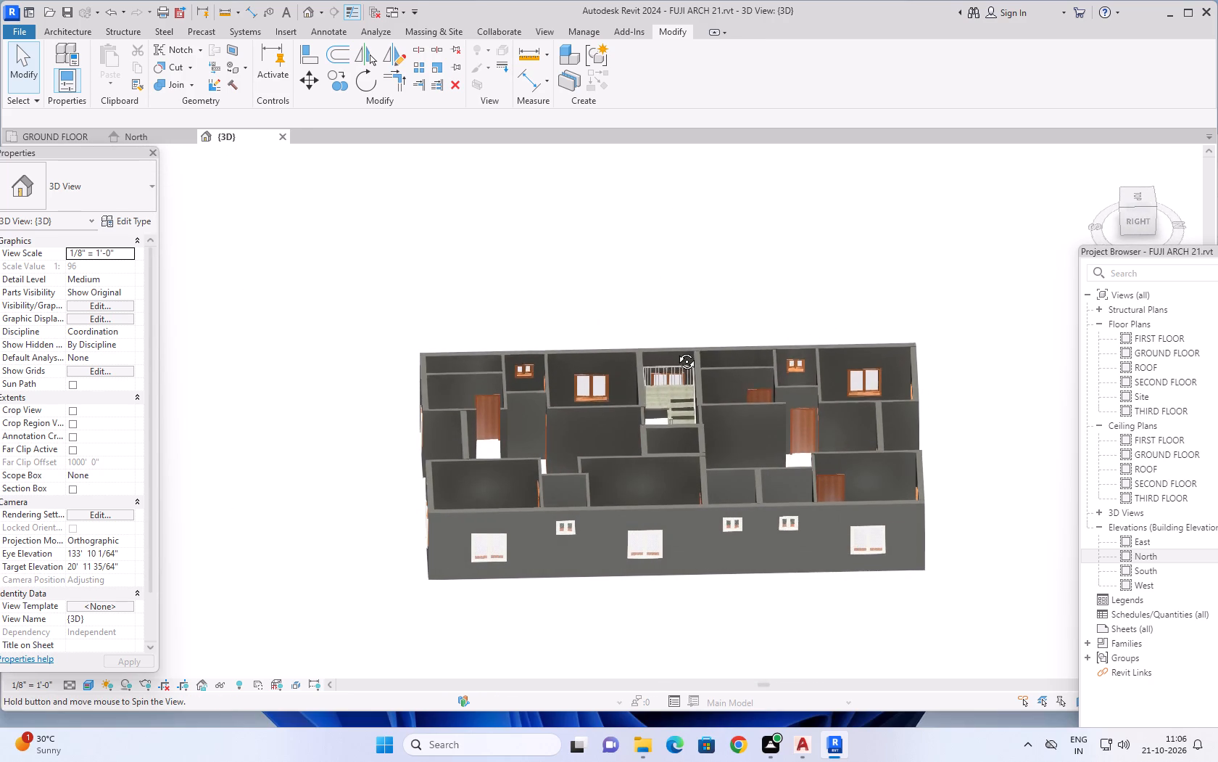
middle_click_drag(676, 351, 961, 292)
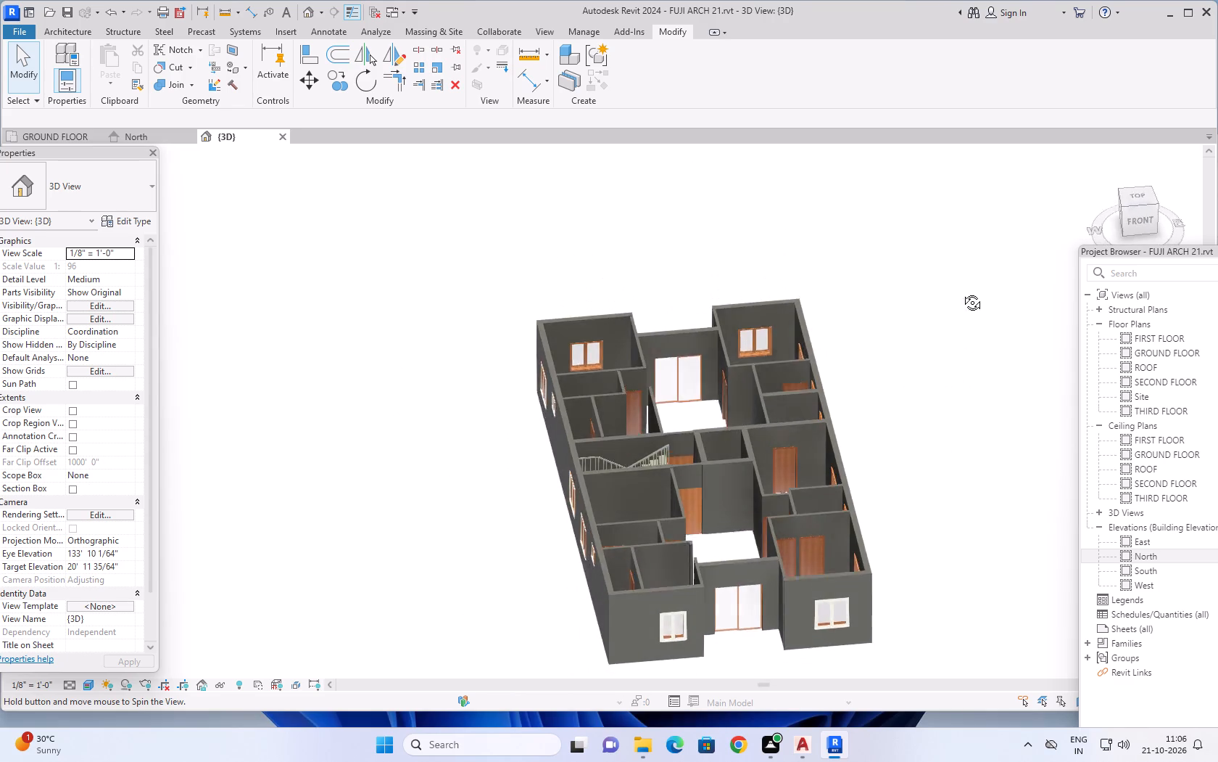
middle_click_drag(961, 292, 961, 275)
middle_click_drag(497, 531, 595, 533, "shift")
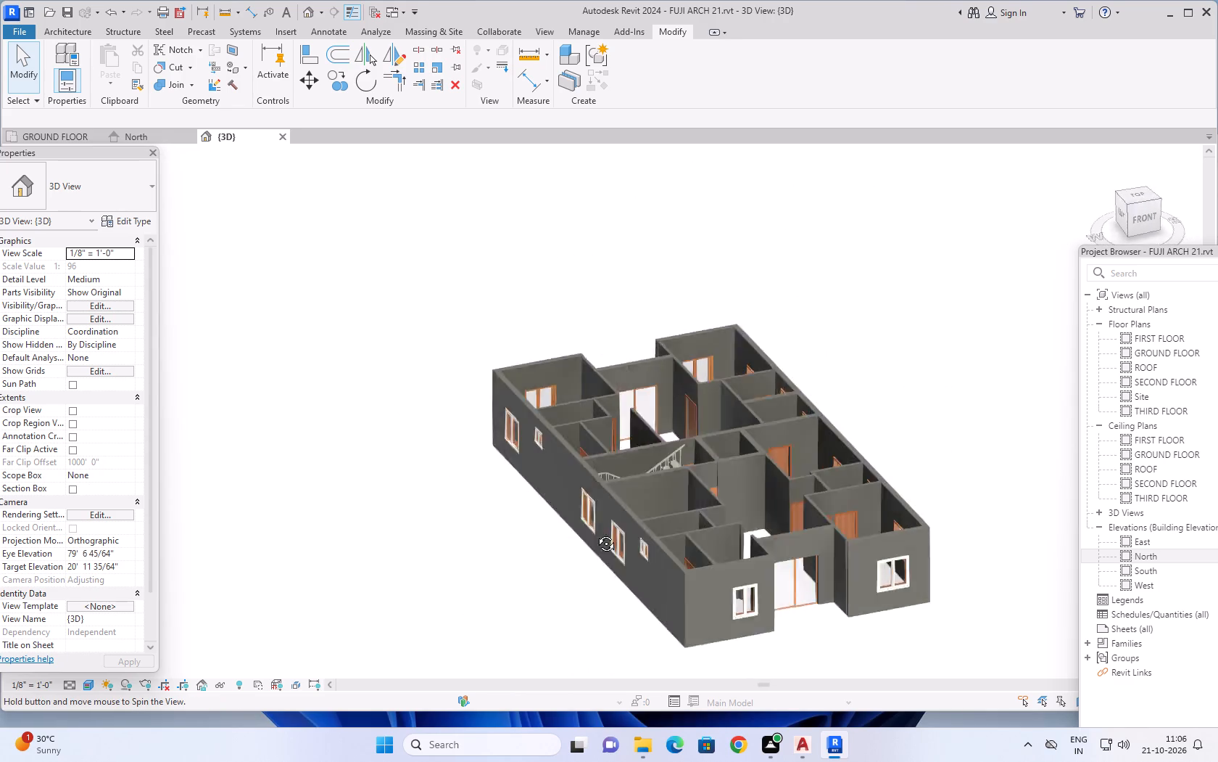
middle_click_drag(595, 533, 904, 526, "shift")
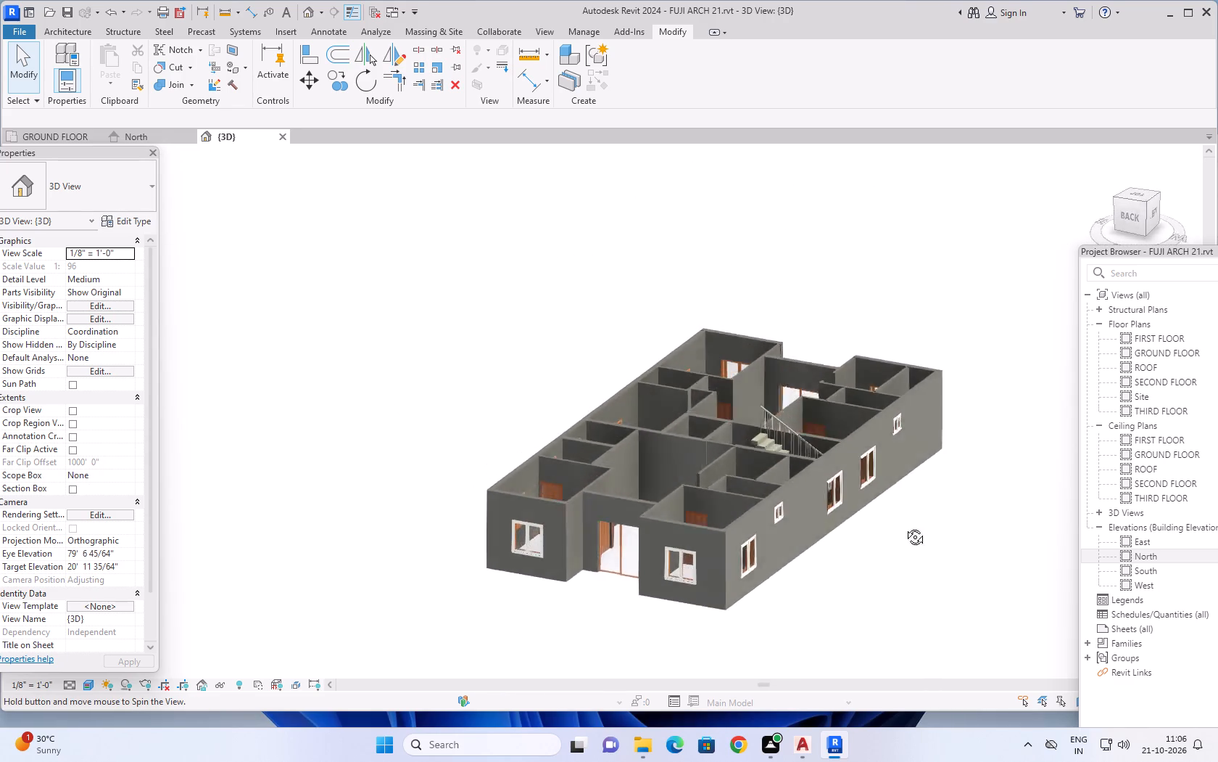
middle_click_drag(904, 526, 388, 513, "shift")
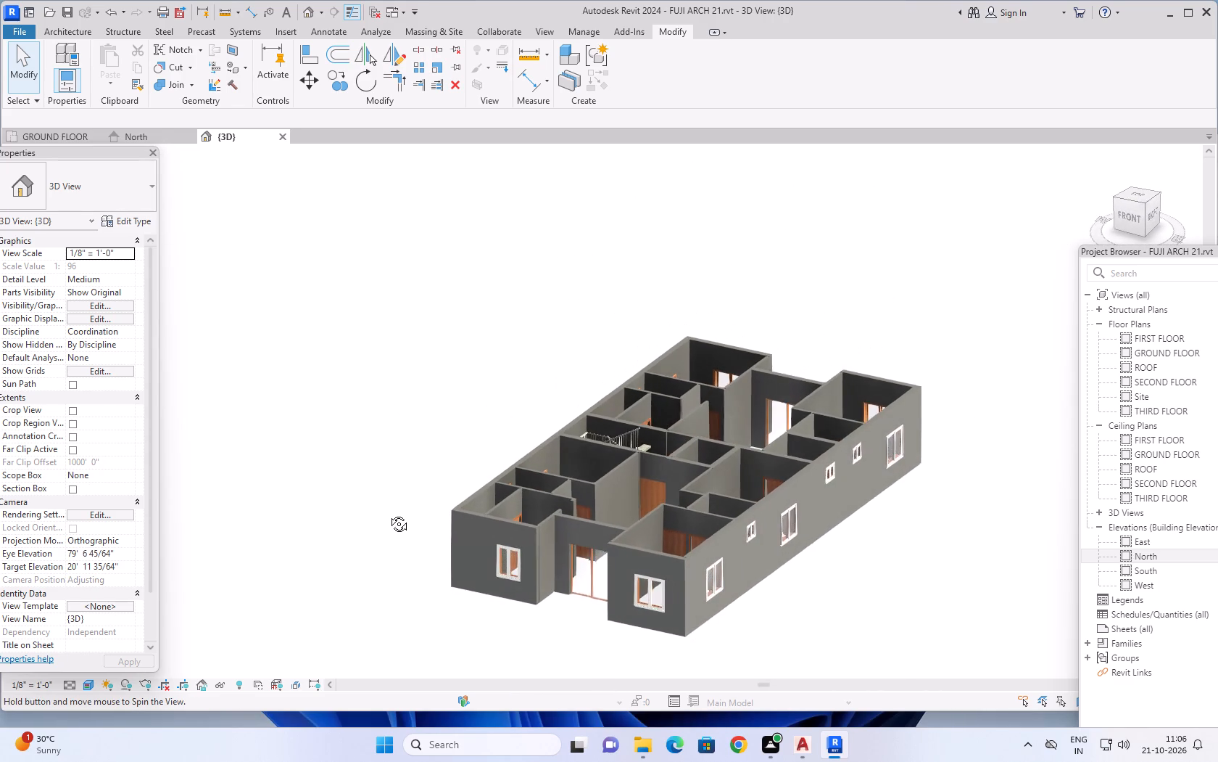
middle_click_drag(388, 513, 377, 515, "shift")
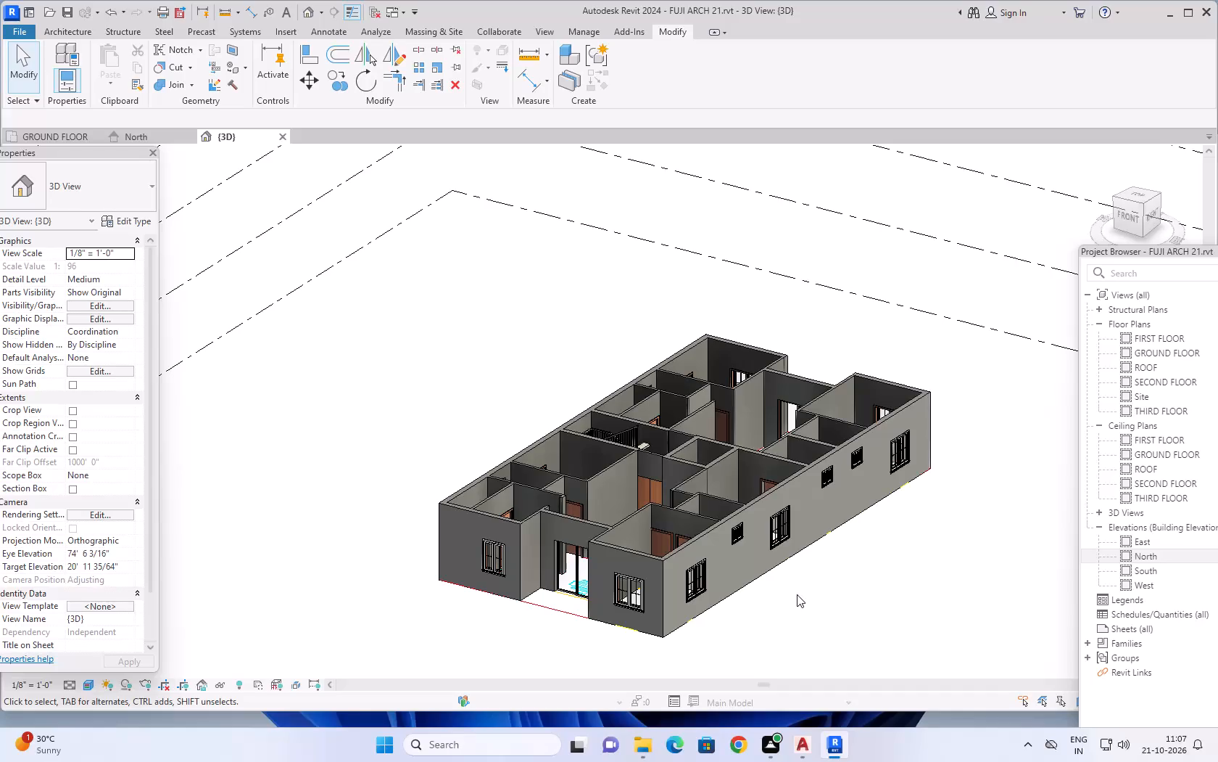
Examine the room layout and interior walls of both flats in 3D from the front-right corner and from above.
middle_click_drag(898, 551, 829, 557)
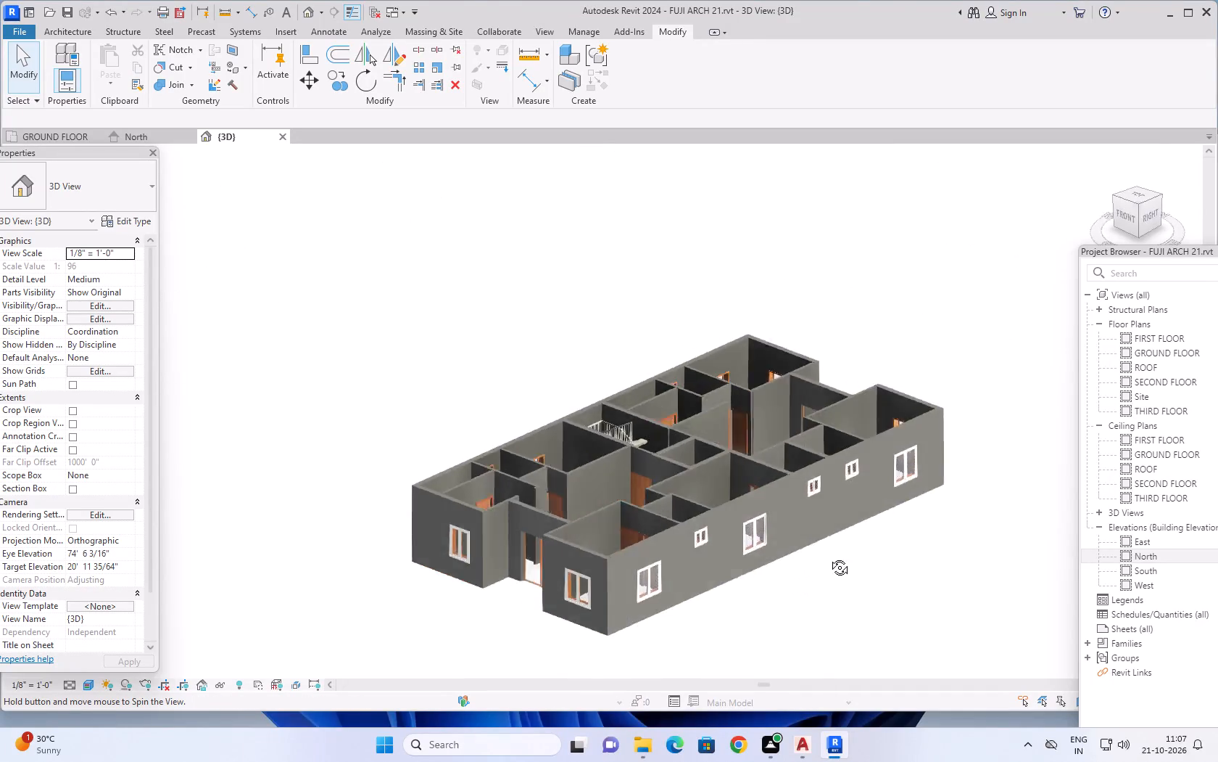
middle_click_drag(829, 557, 841, 603)
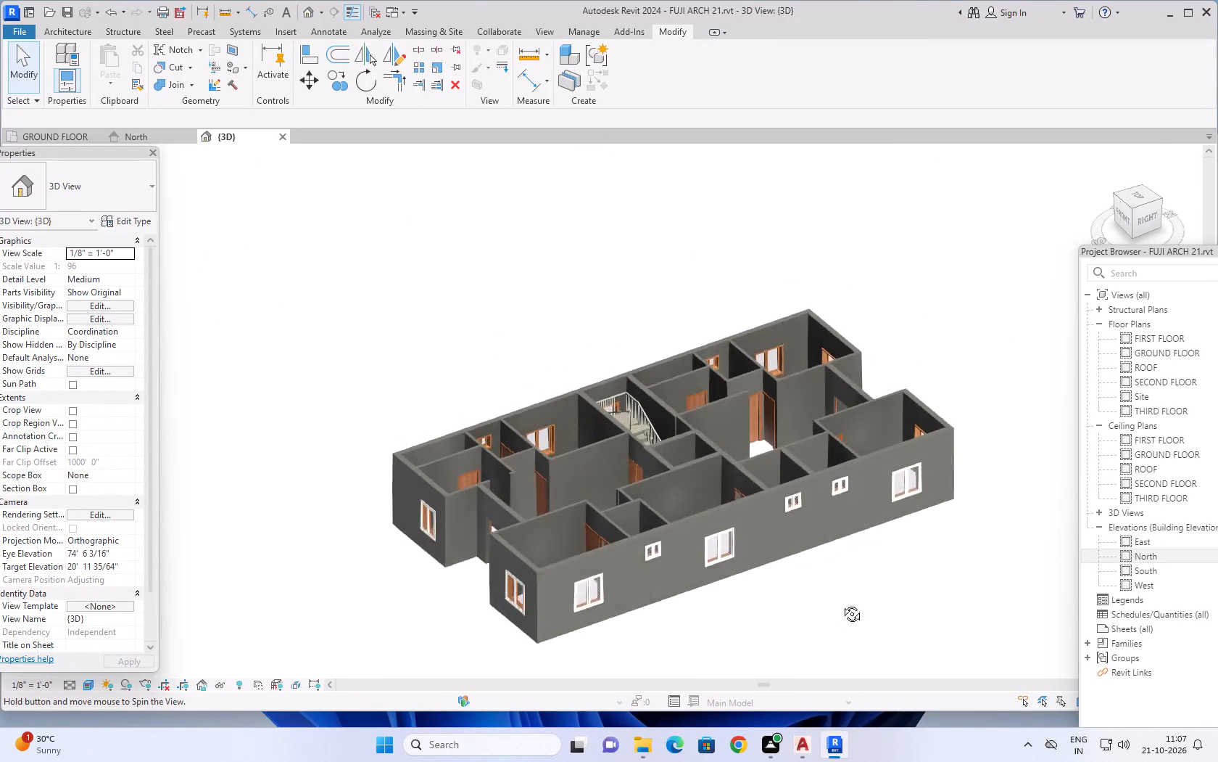
middle_click_drag(841, 603, 956, 615)
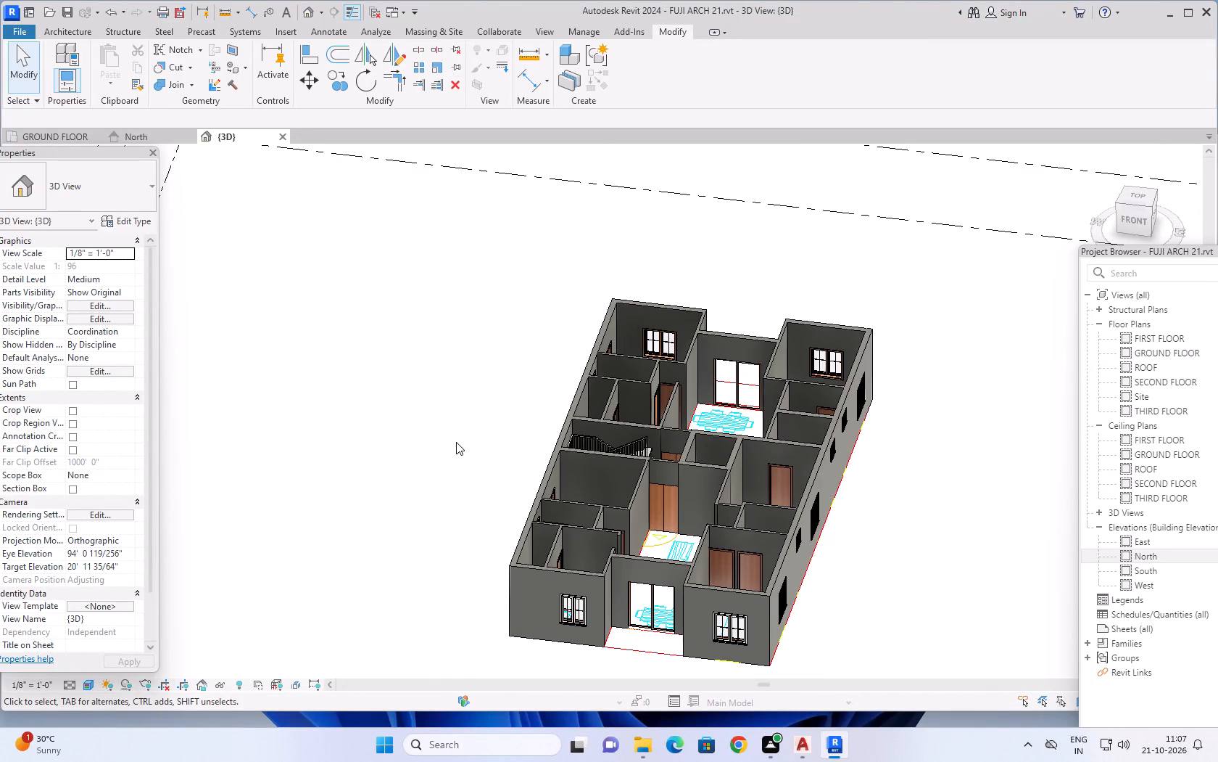
scroll(456, 441, "down", 2)
middle_click_drag(783, 447, 855, 644, "shift")
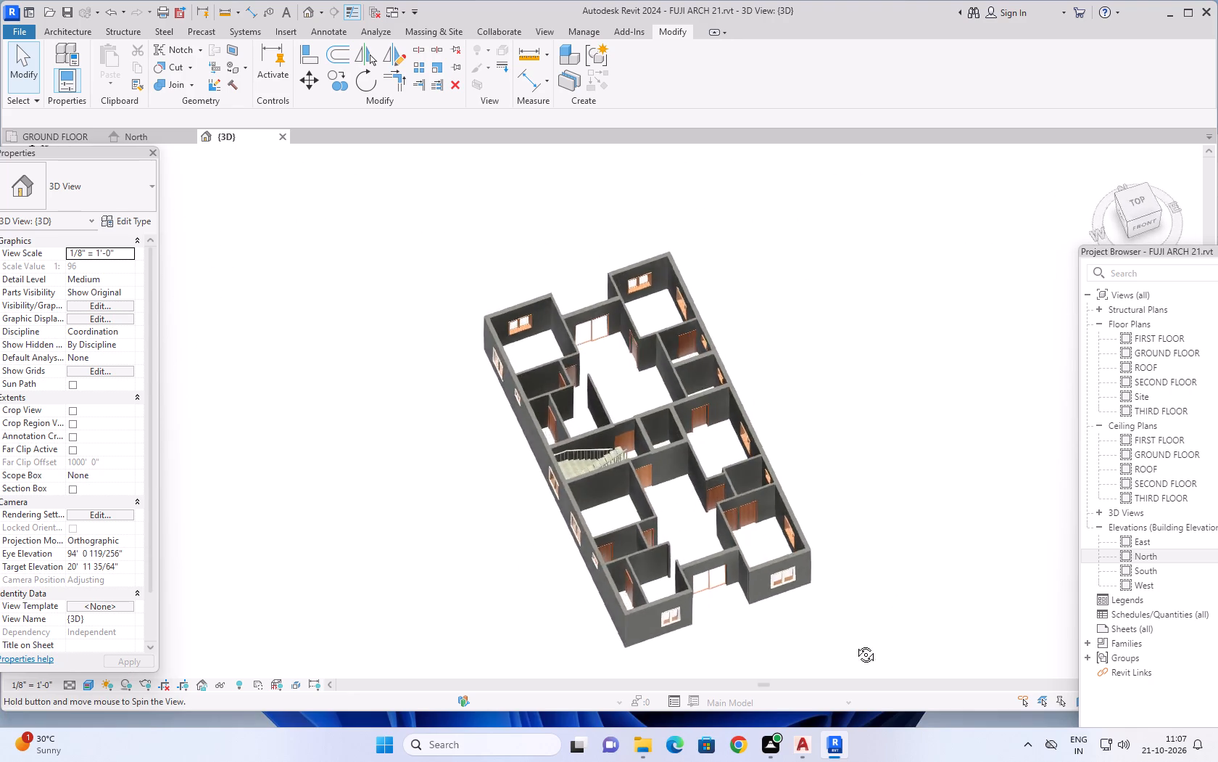
middle_click_drag(855, 644, 838, 647, "shift")
middle_click_drag(811, 402, 811, 541, "shift")
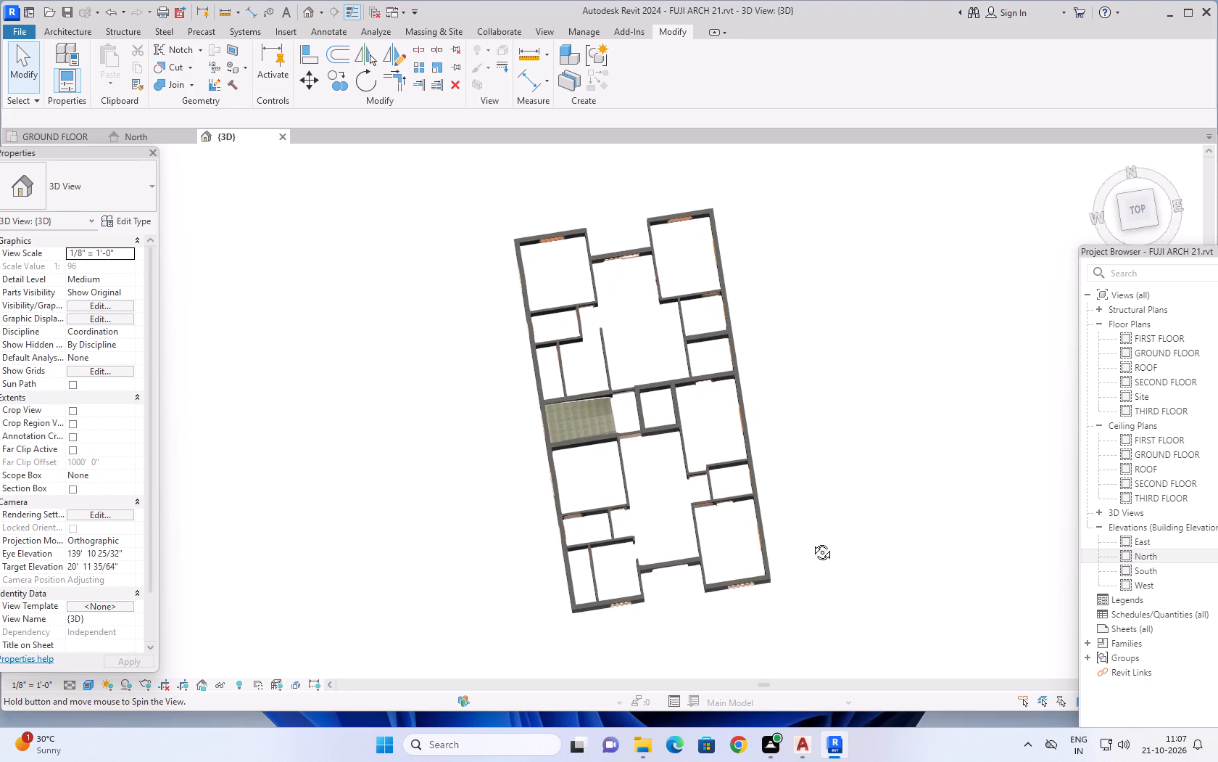
middle_click_drag(811, 541, 797, 502, "shift")
In the GROUND FLOOR plan, filter the whole building down to Walls only and set their Top Offset to -0' 6".
left_click(64, 133)
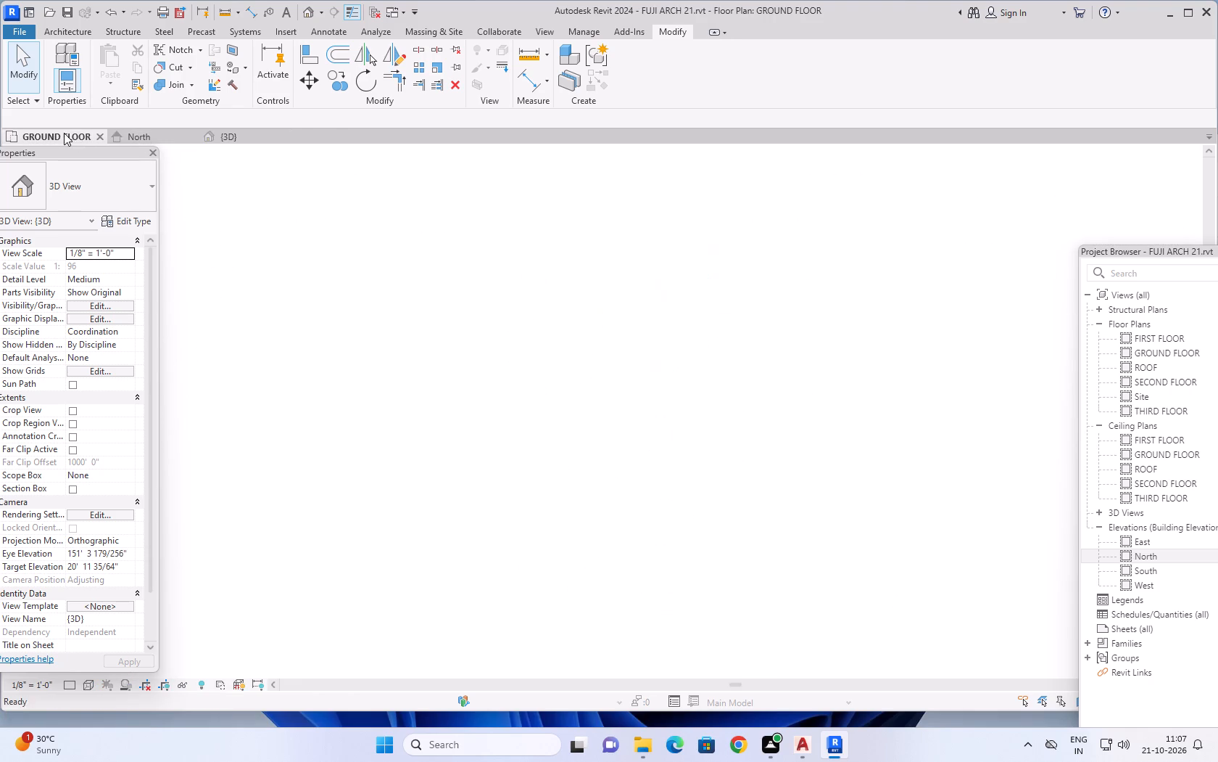
scroll(594, 364, "down", 3)
middle_click_drag(752, 423, 718, 379)
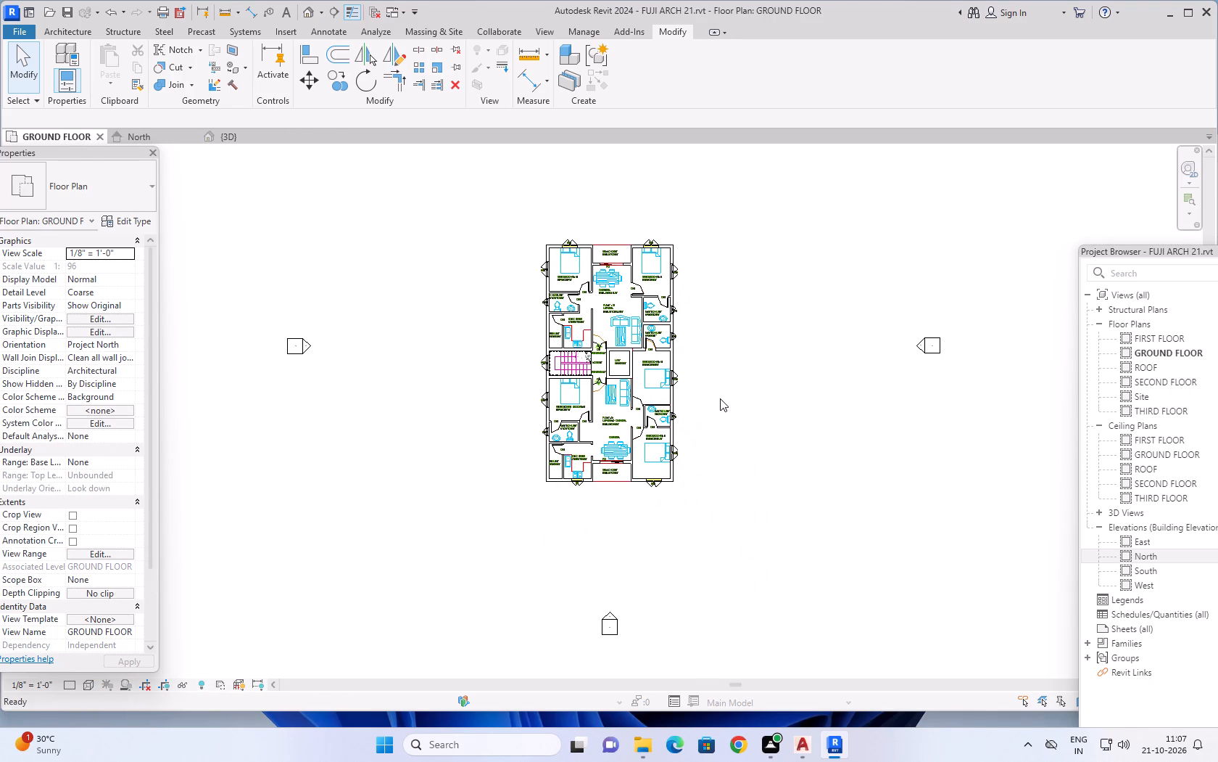
key("Escape")
key("Escape")
middle_click_drag(748, 357, 733, 403)
scroll(733, 403, "up", 1)
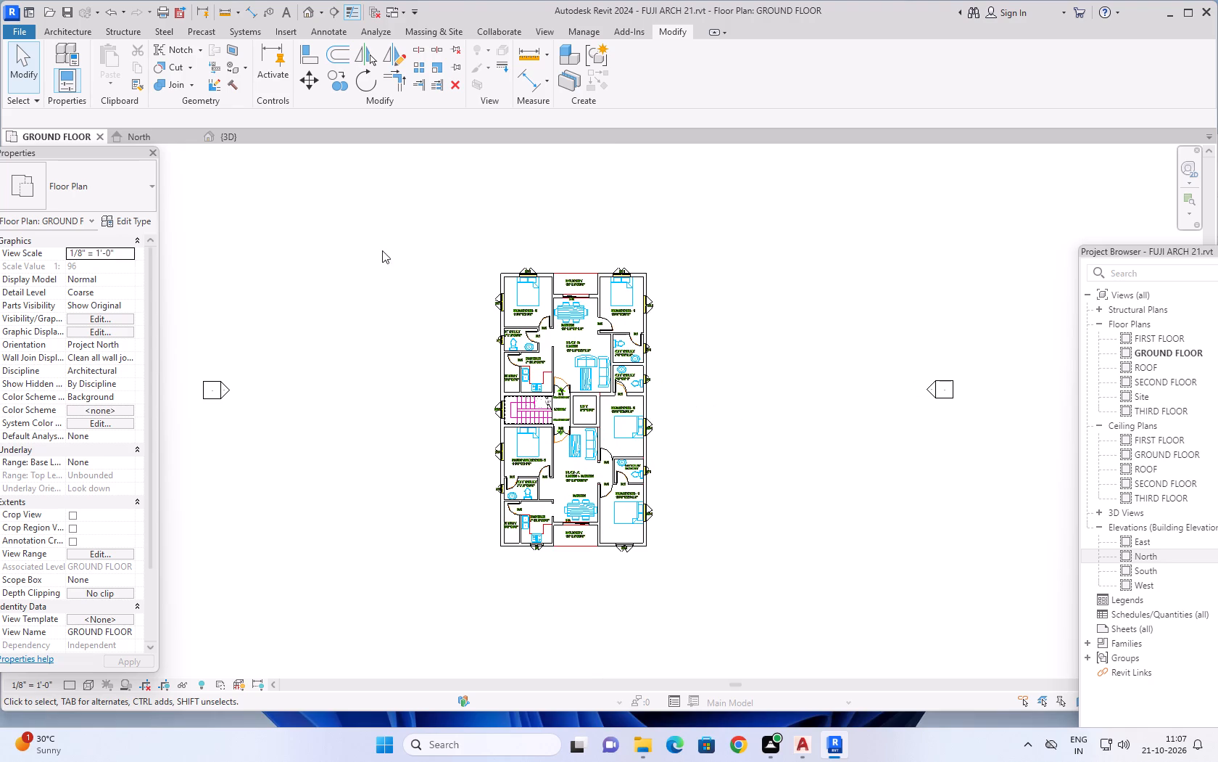
left_click_drag(410, 194, 774, 624)
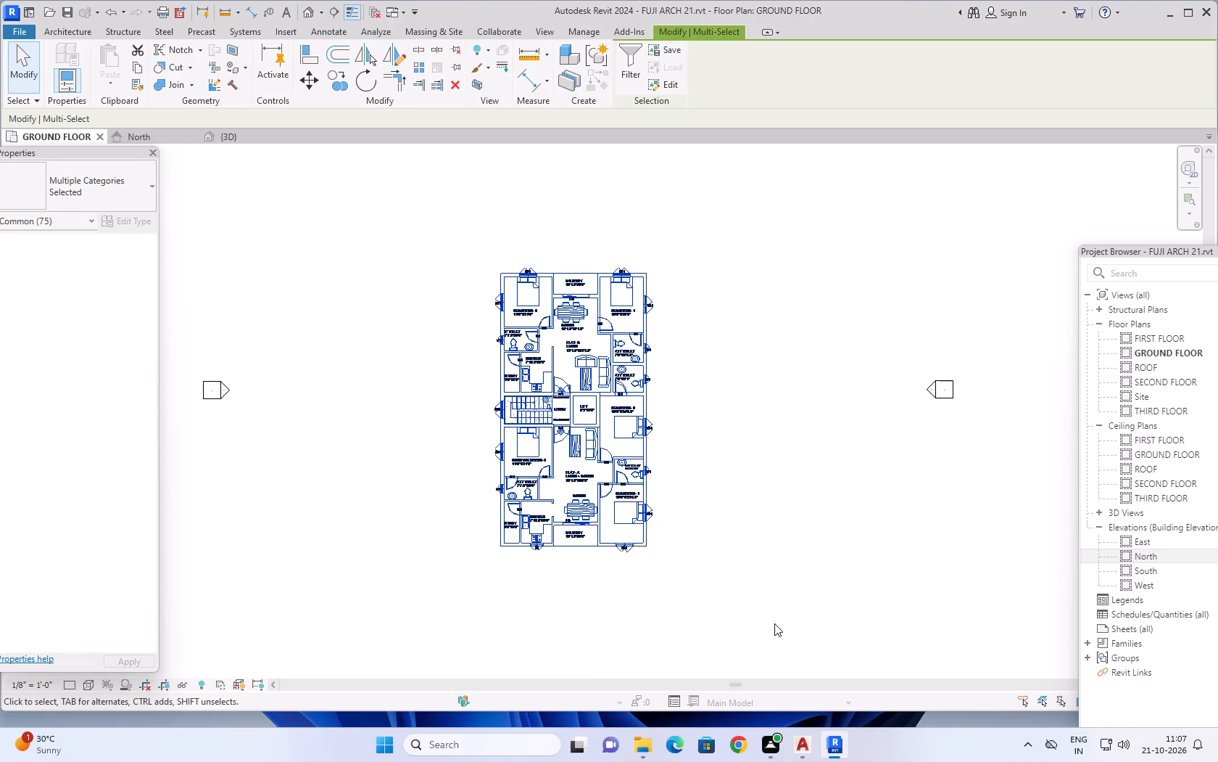
left_click(628, 68)
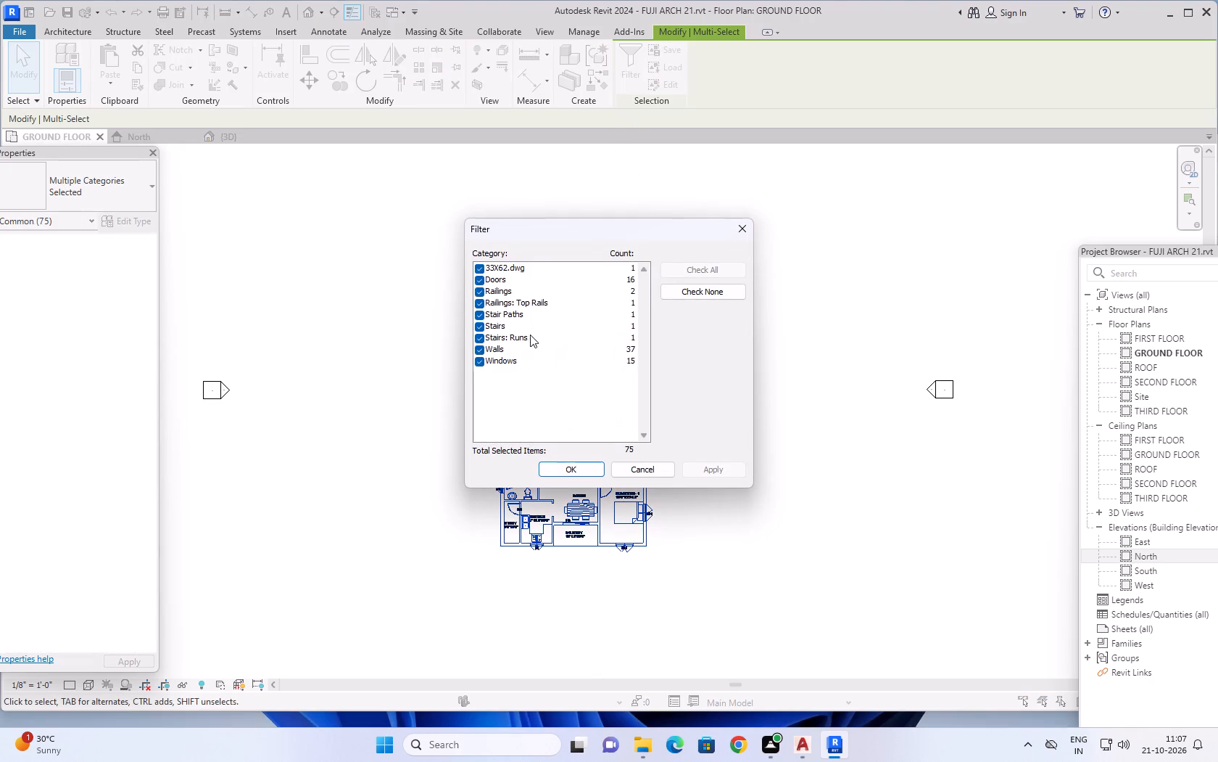
left_click(700, 287)
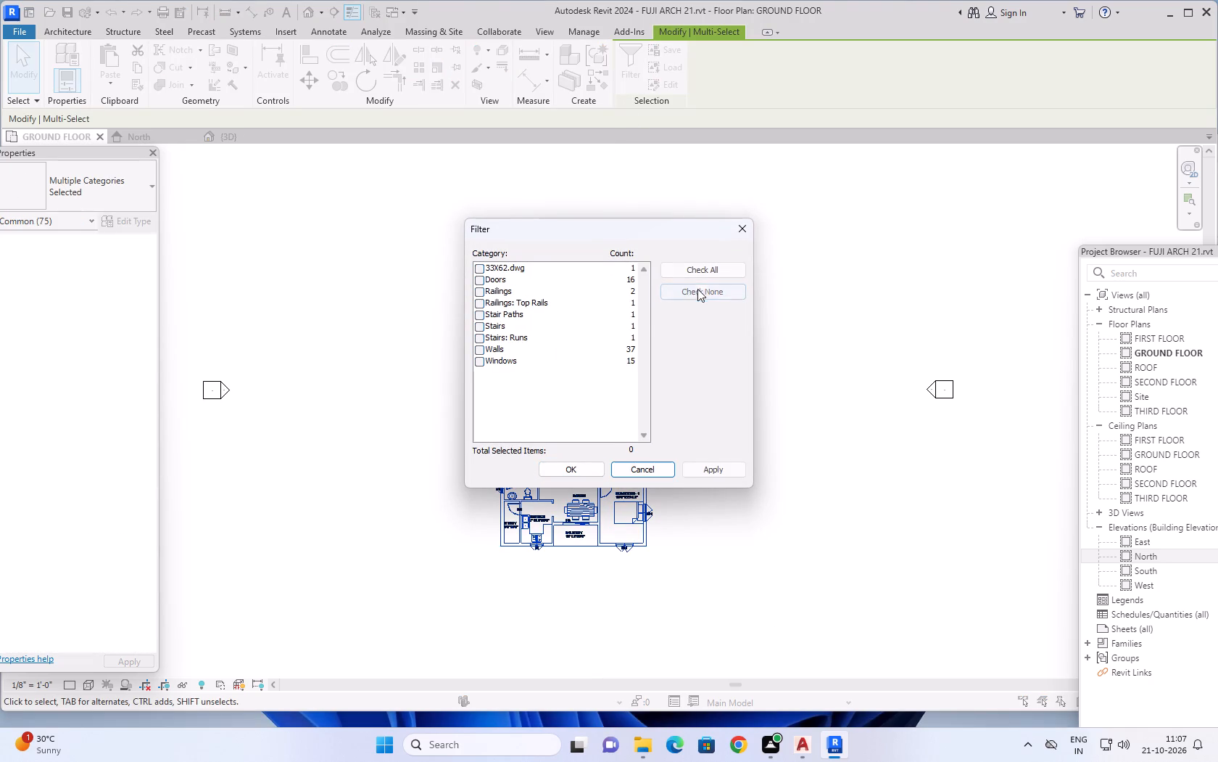
left_click(481, 348)
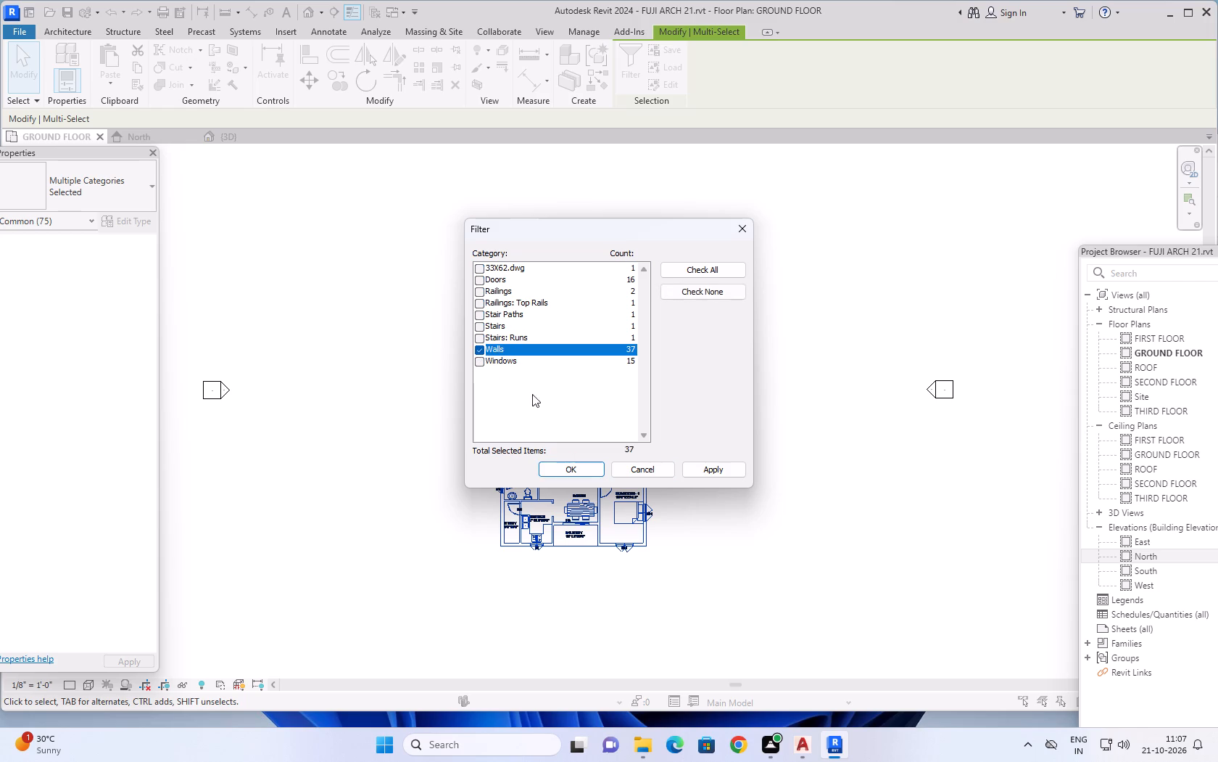
left_click(719, 469)
left_click(572, 470)
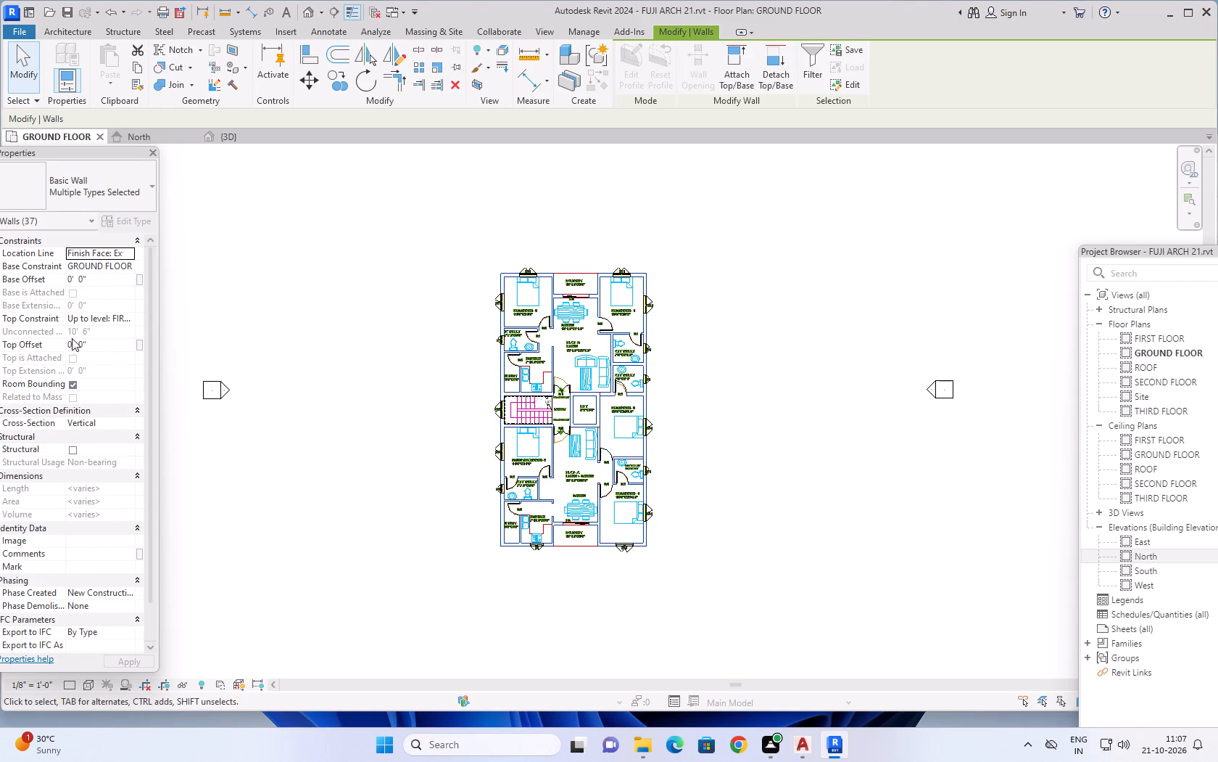
left_click(95, 345)
key("minus")
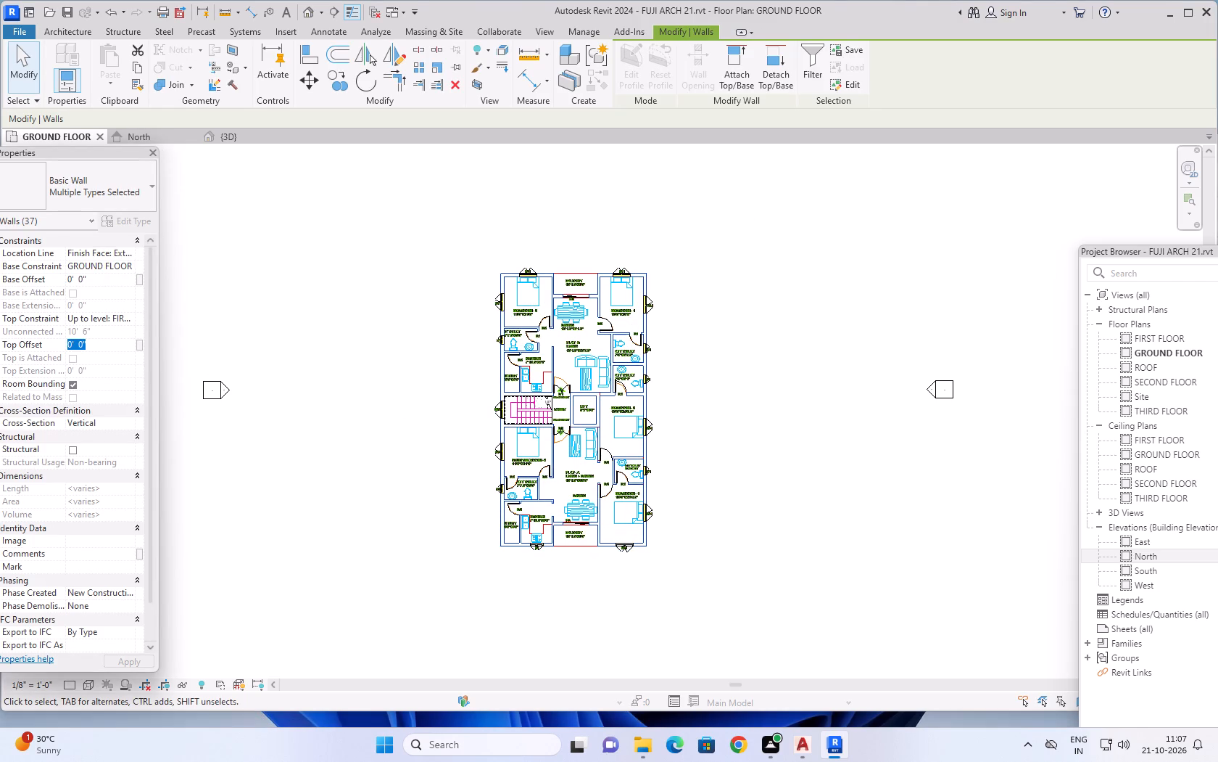
key("6")
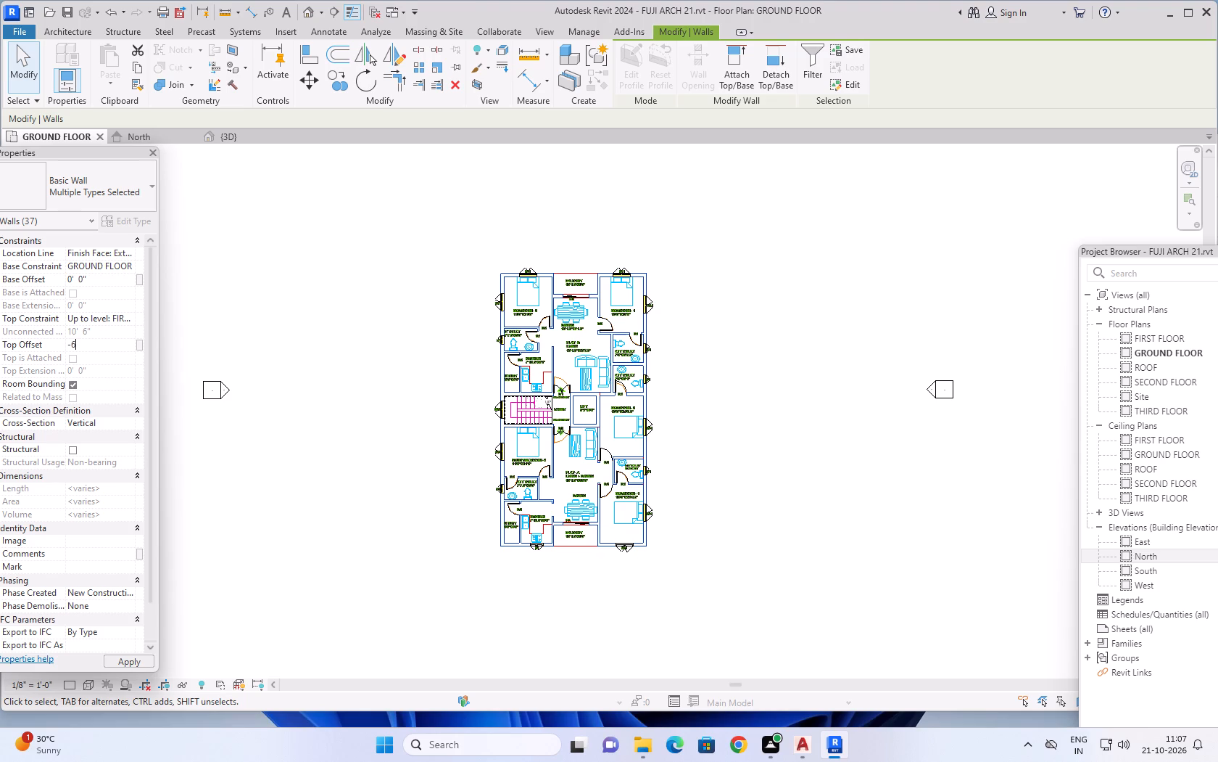
key("shift+quotedbl")
key("Return")
left_click(118, 667)
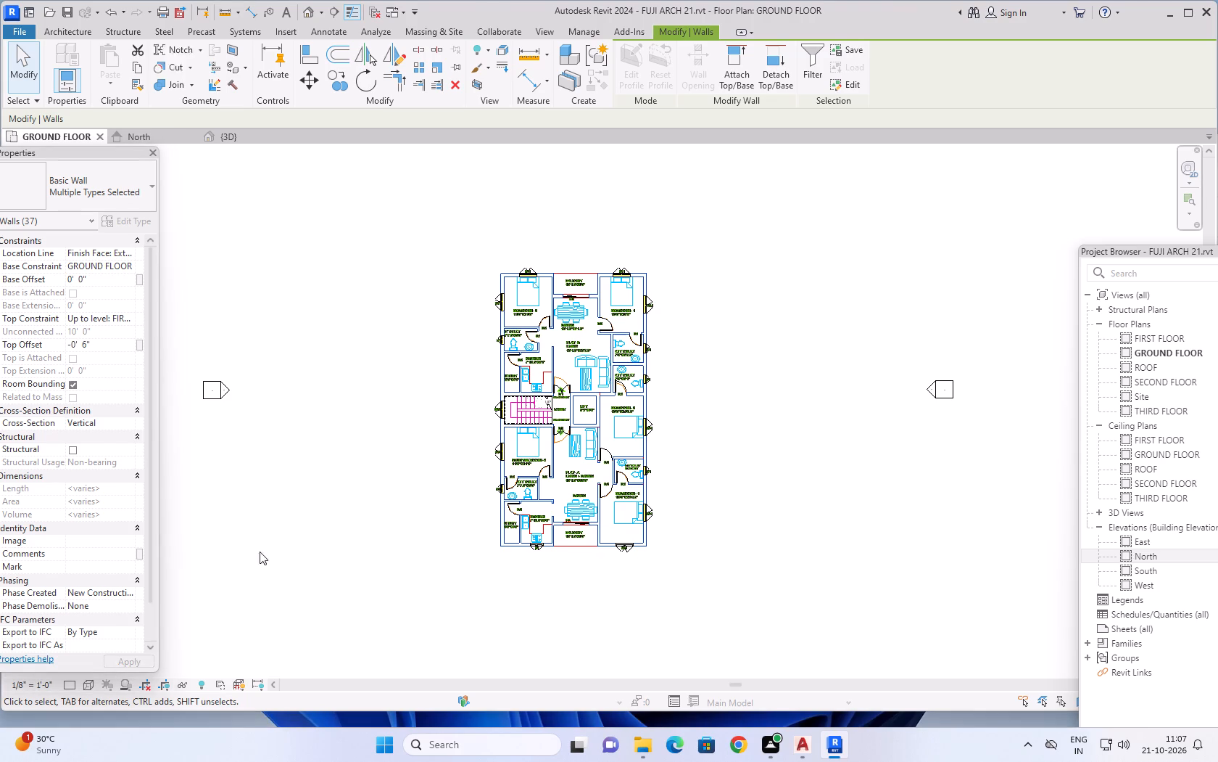
scroll(312, 527, "down", 1)
middle_click_drag(342, 536, 362, 528)
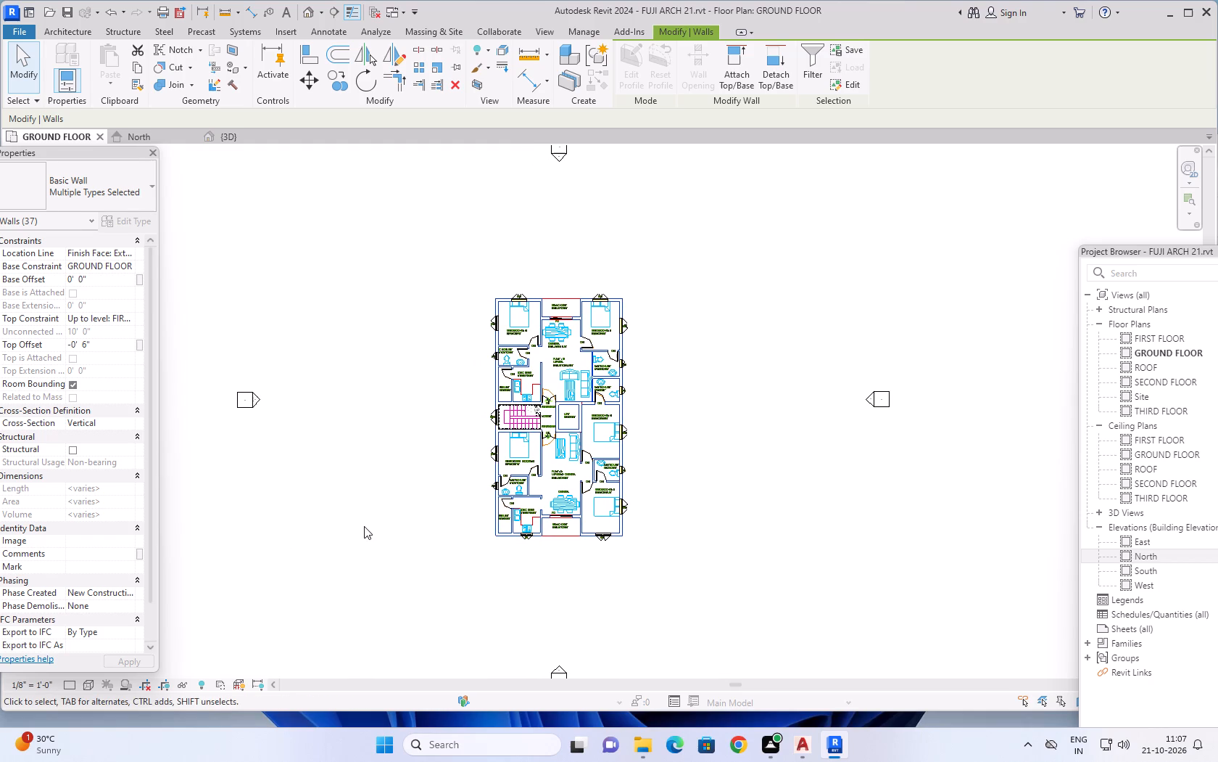
key("Escape")
key("Escape")
key("Escape")
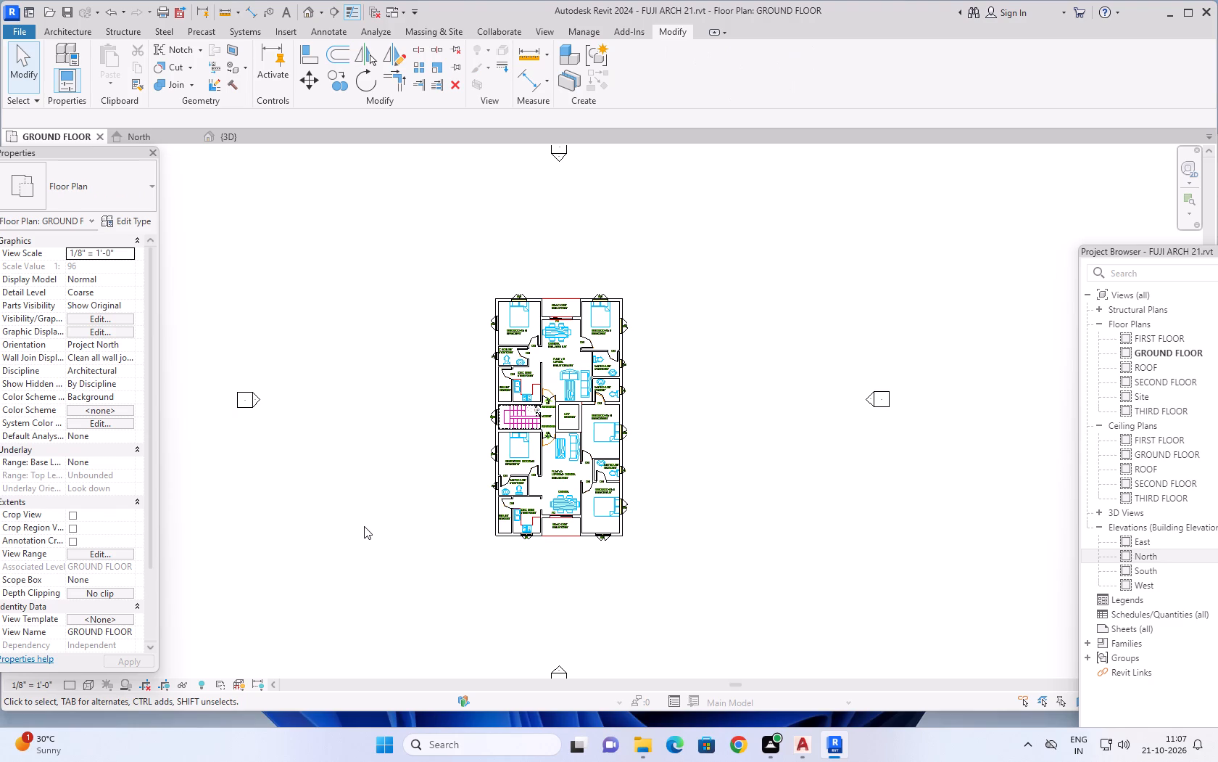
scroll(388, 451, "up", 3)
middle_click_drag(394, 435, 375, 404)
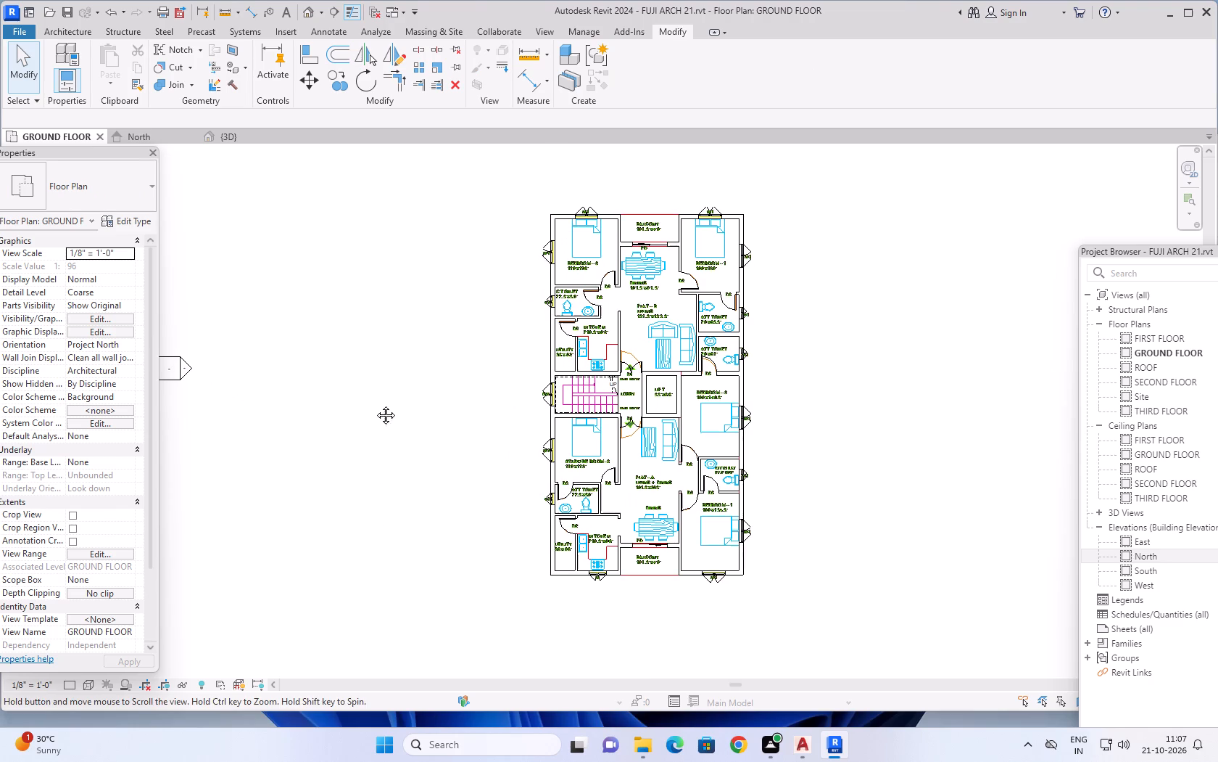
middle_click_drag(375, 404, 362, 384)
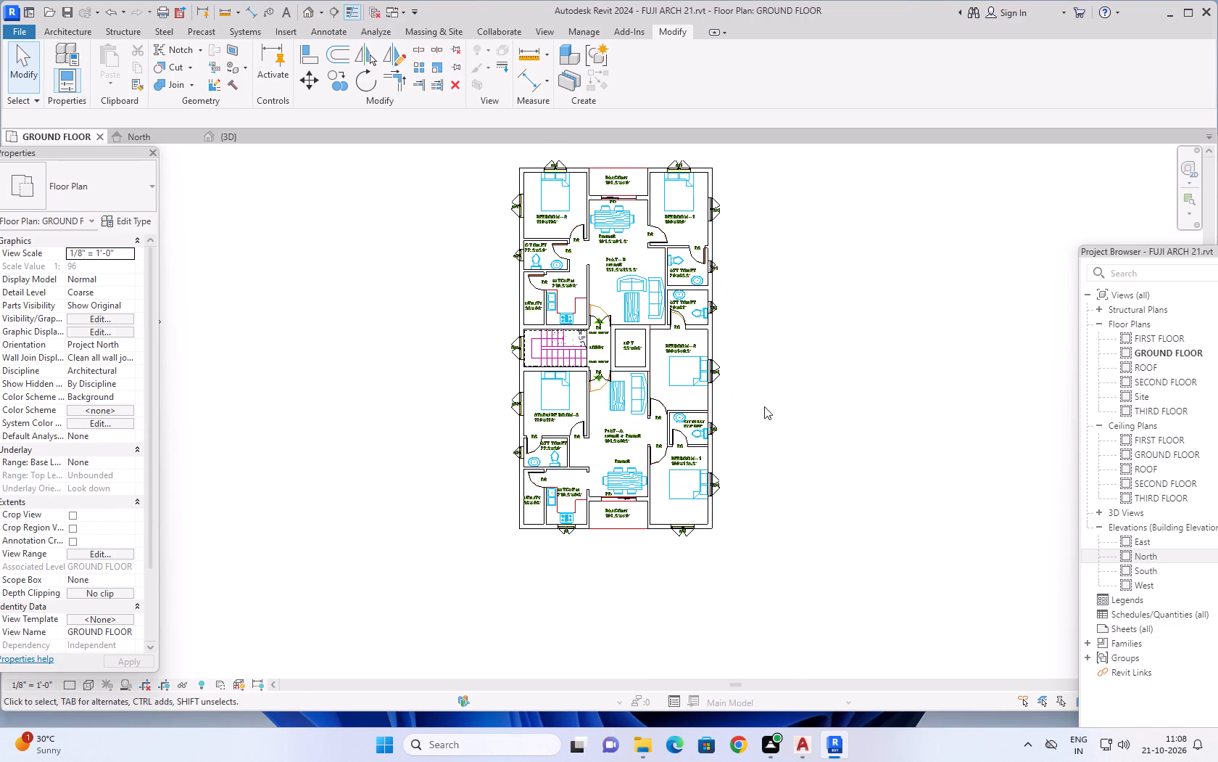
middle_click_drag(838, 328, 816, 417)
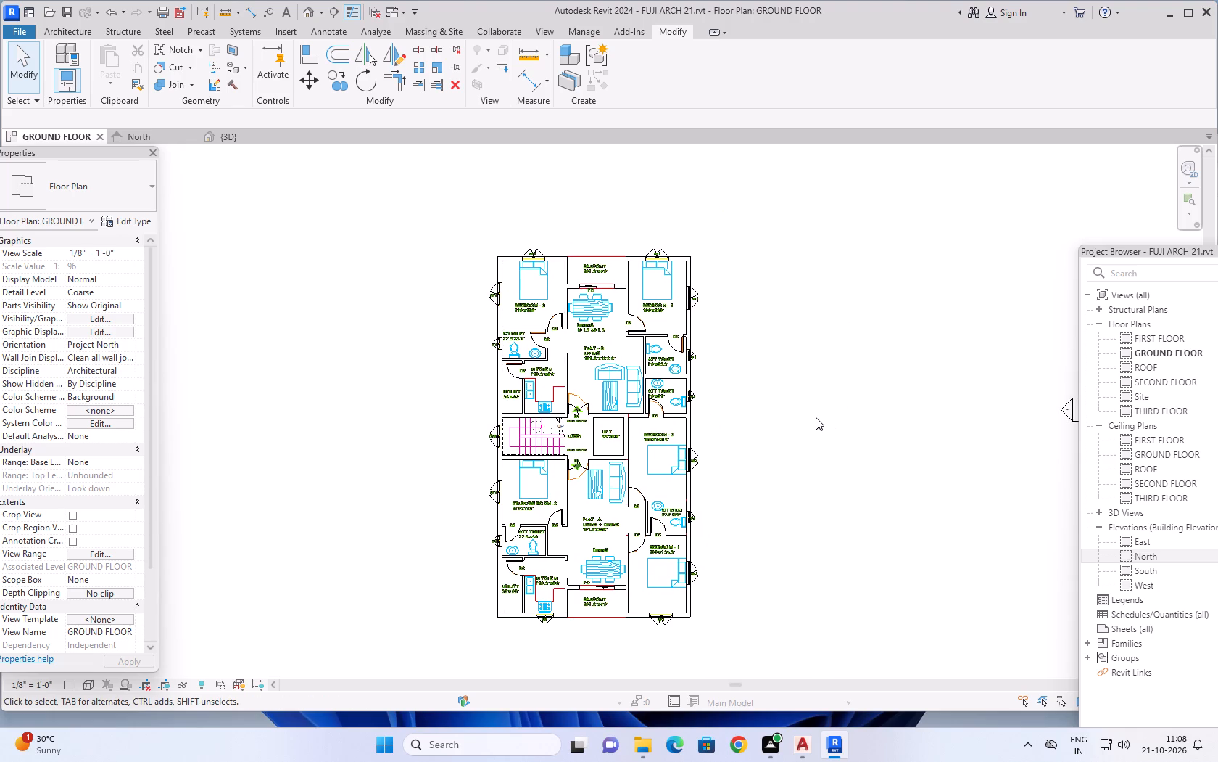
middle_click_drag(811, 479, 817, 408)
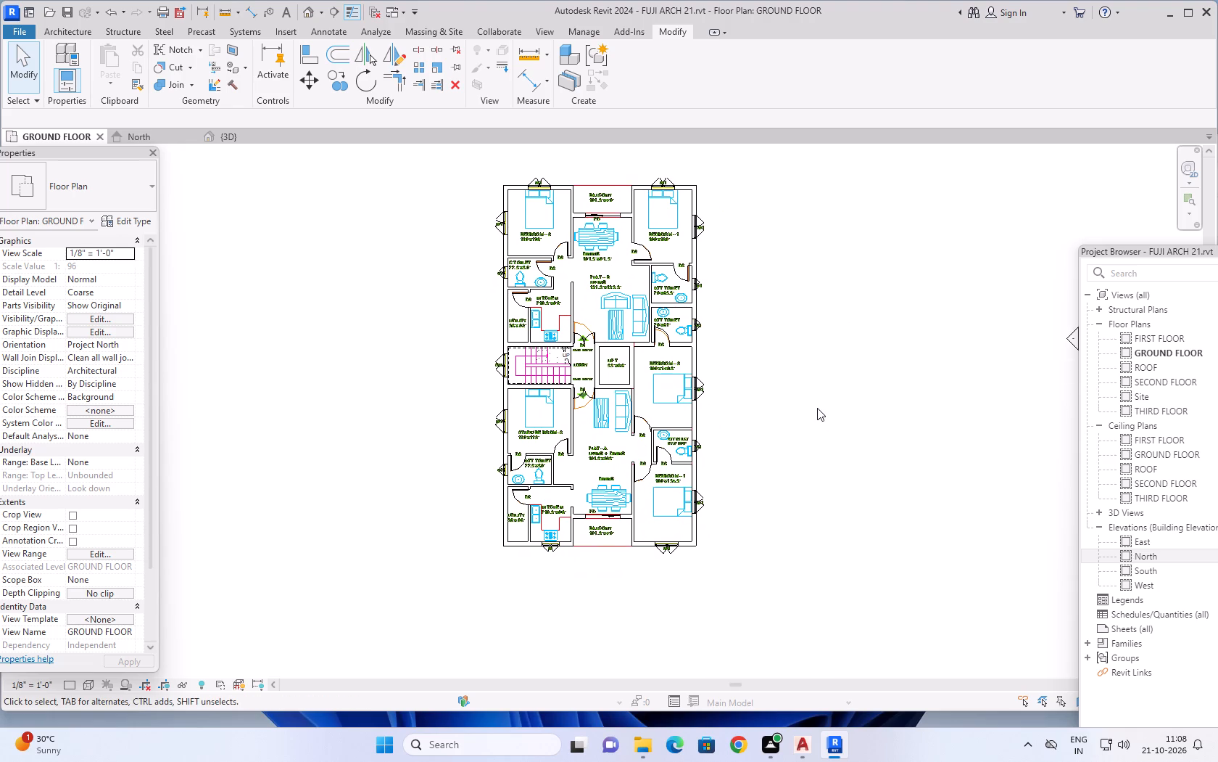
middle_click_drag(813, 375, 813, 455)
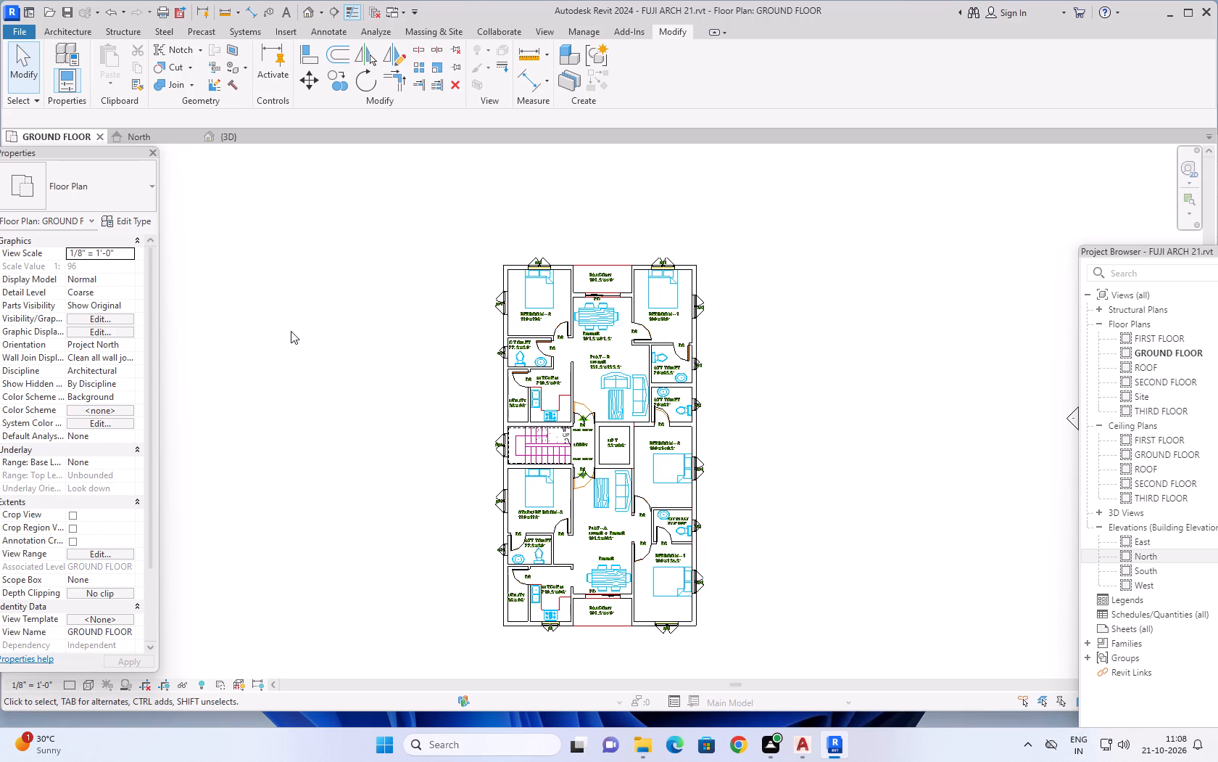
Start an architectural floor on the GROUND FLOOR level and duplicate the Generic - 12" type as 6".
left_click(80, 32)
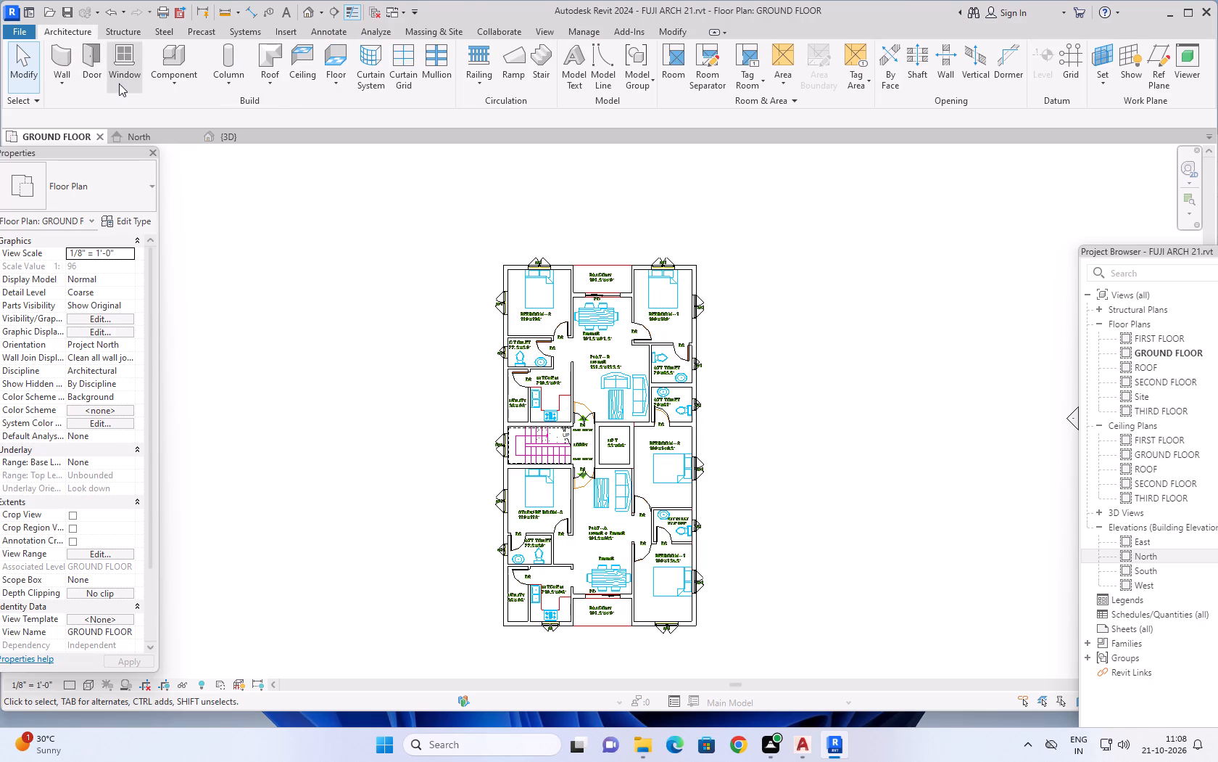
left_click(330, 87)
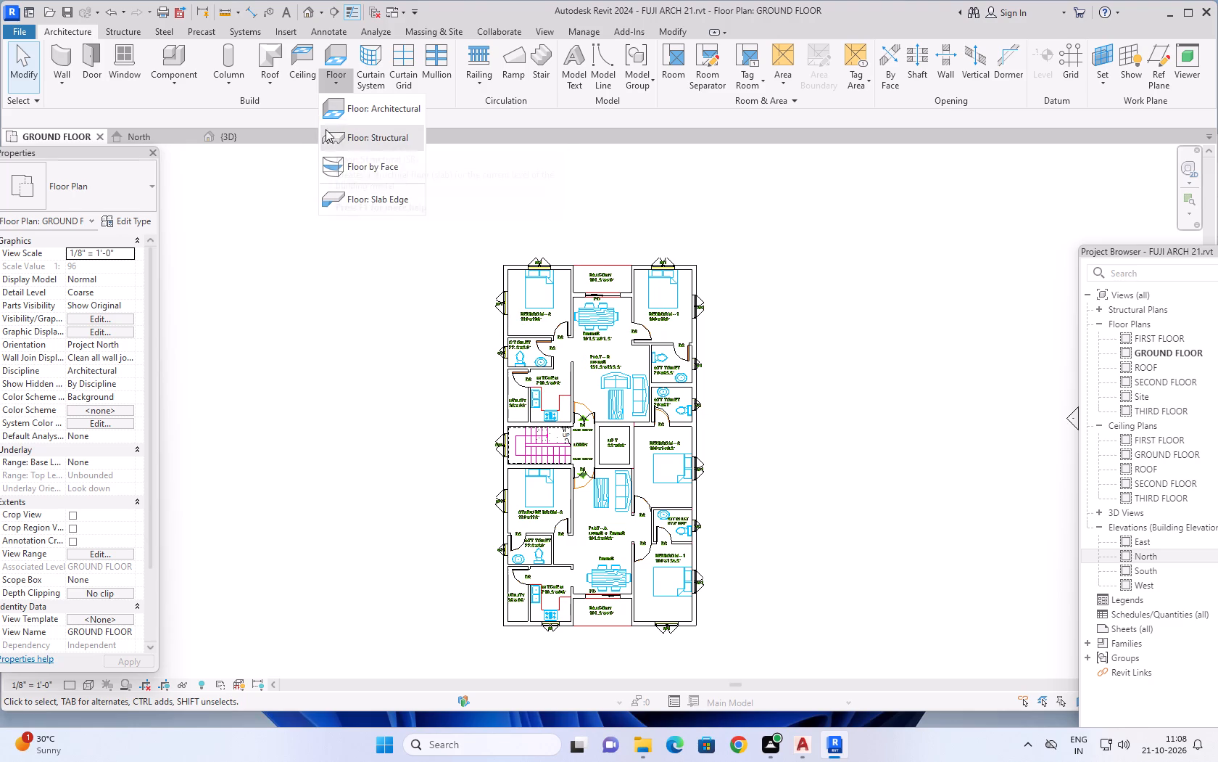
left_click(332, 112)
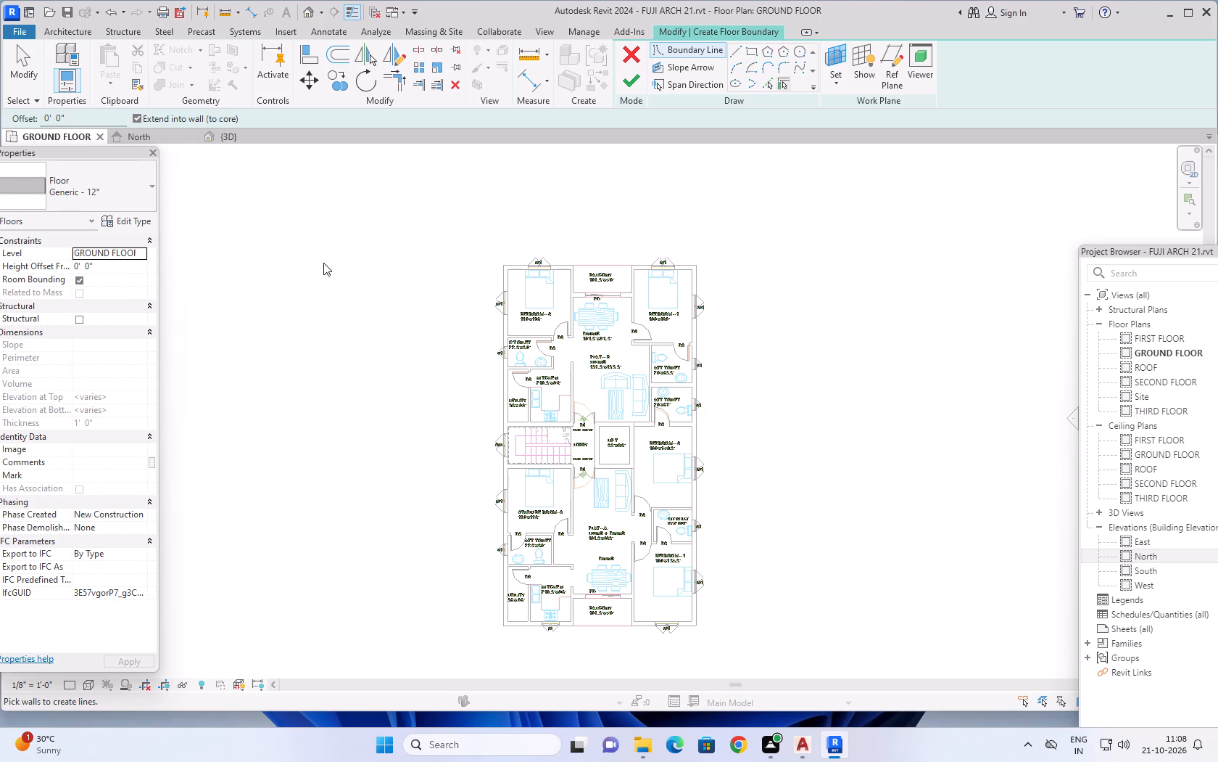
left_click(129, 220)
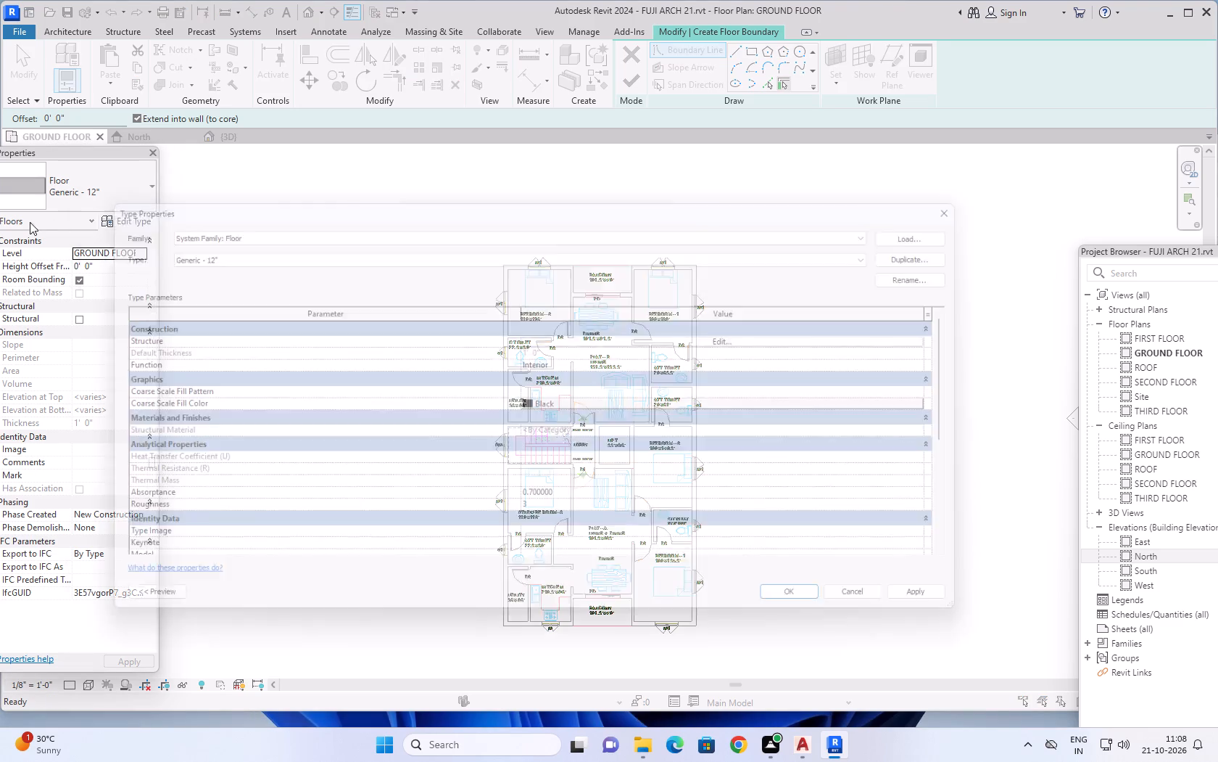
left_click(955, 249)
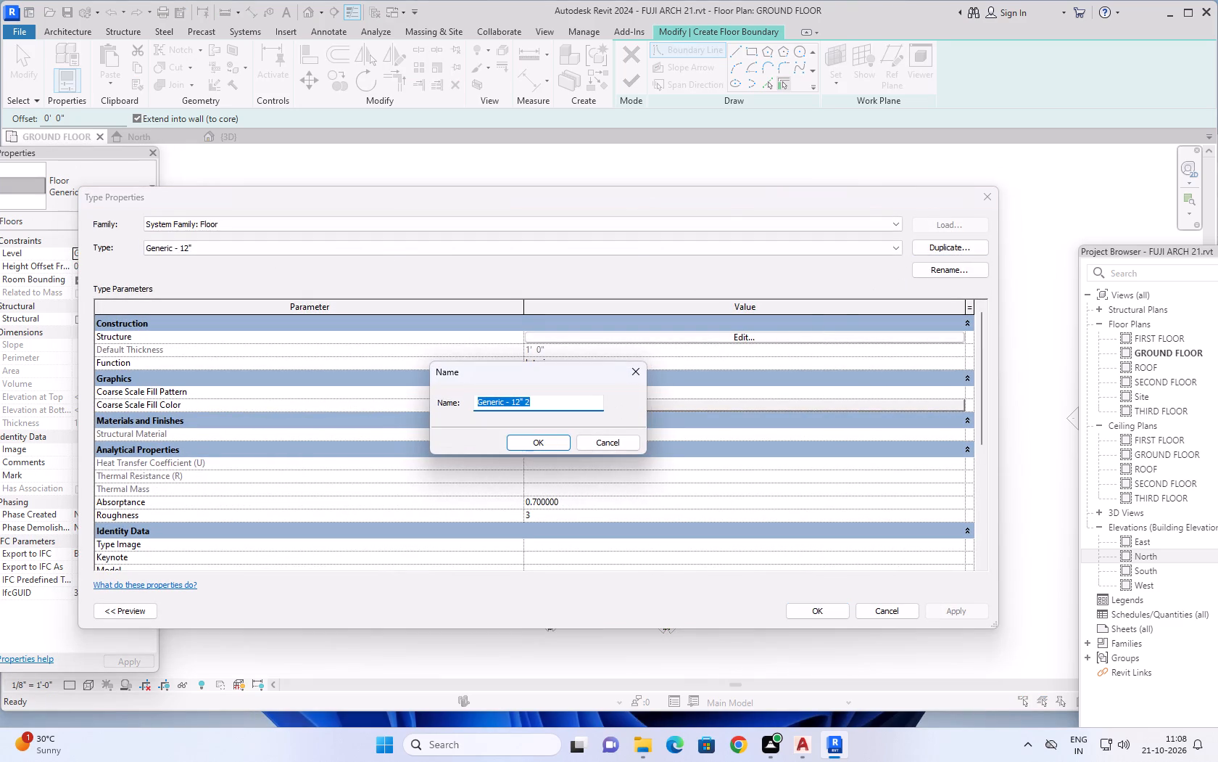
key("6")
key("shift+quotedbl")
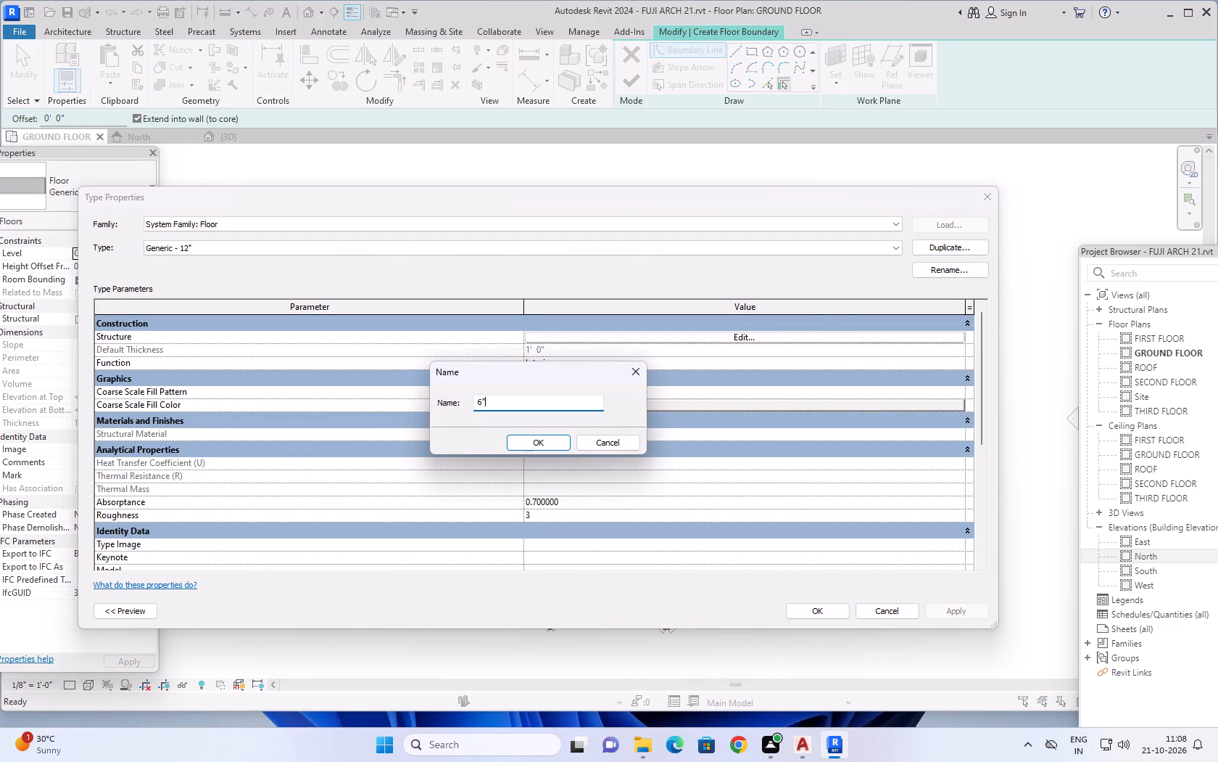
key("Return")
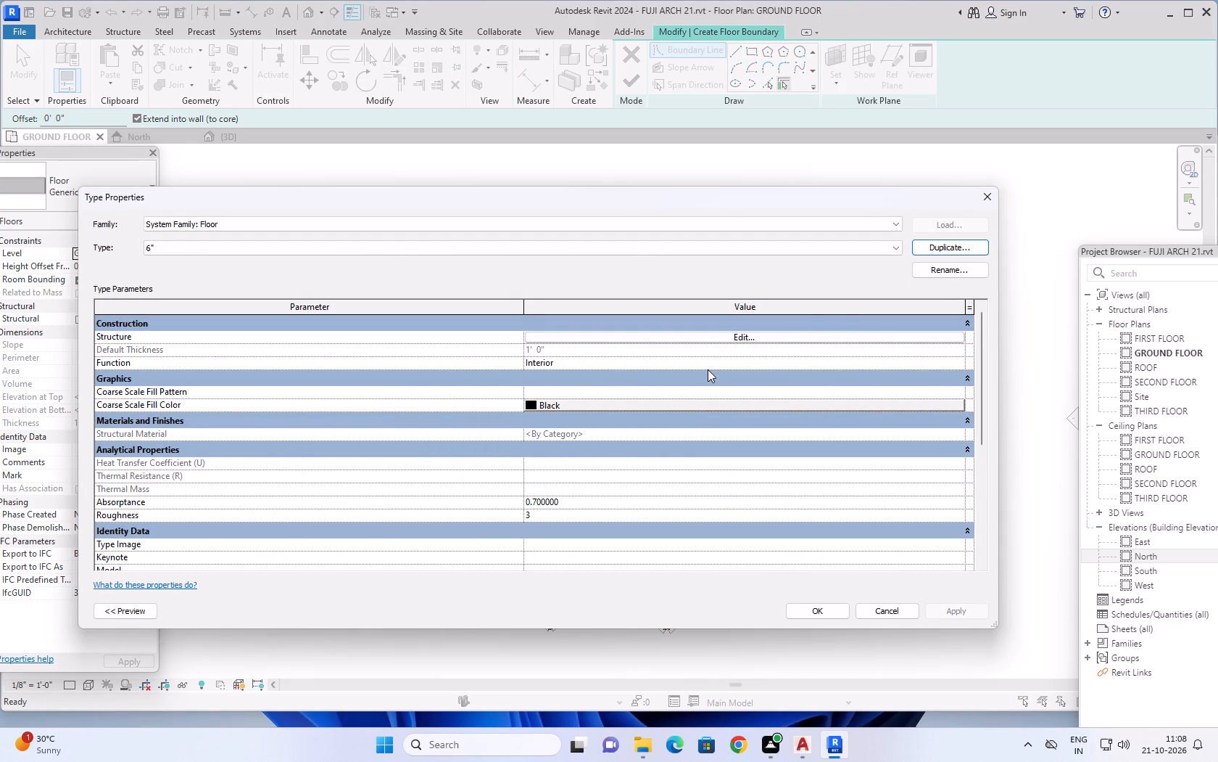
Set the structure layer thickness of the 6" floor type to 6" and apply the type.
left_click(698, 338)
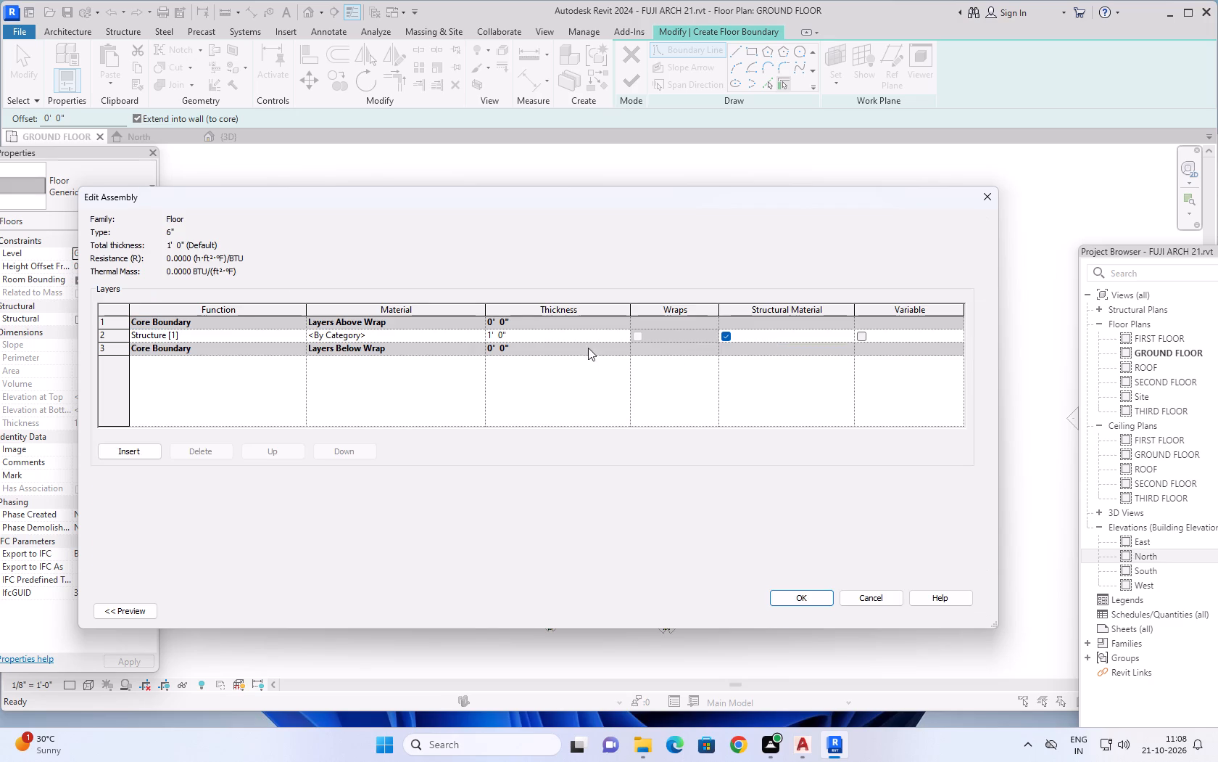
left_click(579, 333)
key("6")
key("shift+quotedbl")
left_click(776, 595)
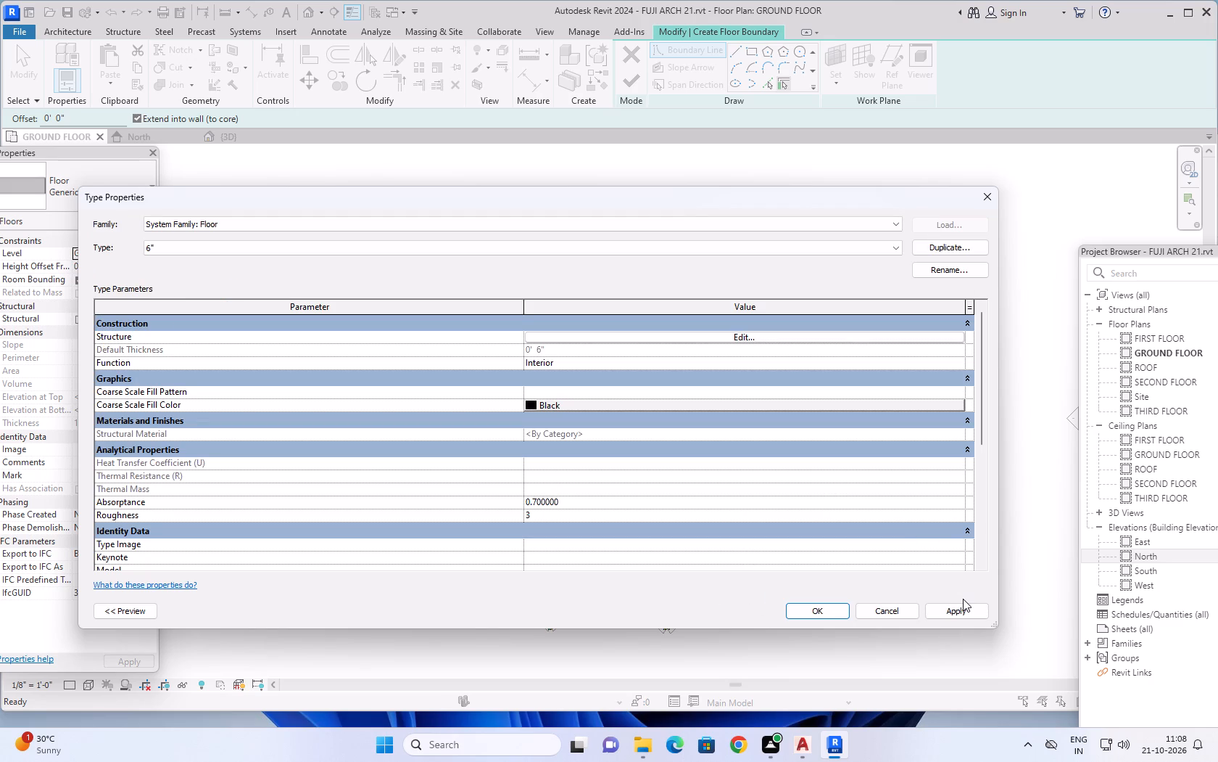
left_click(959, 606)
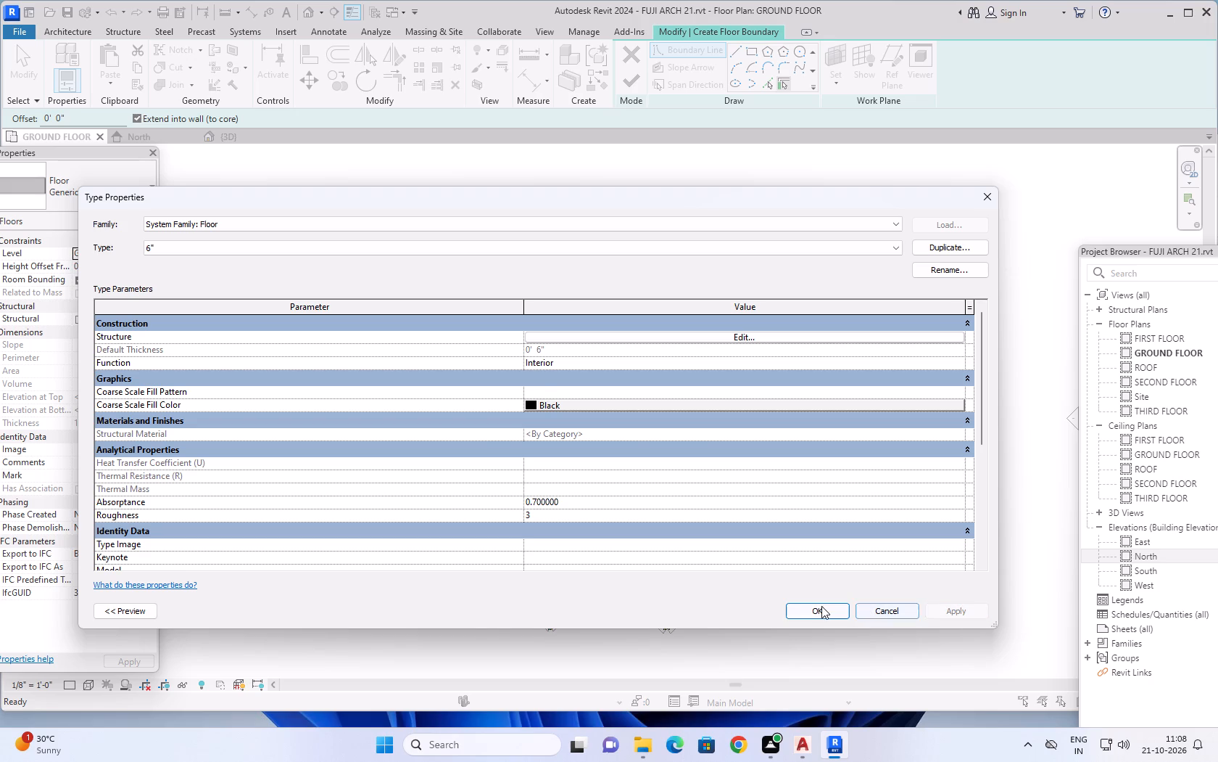
left_click(821, 606)
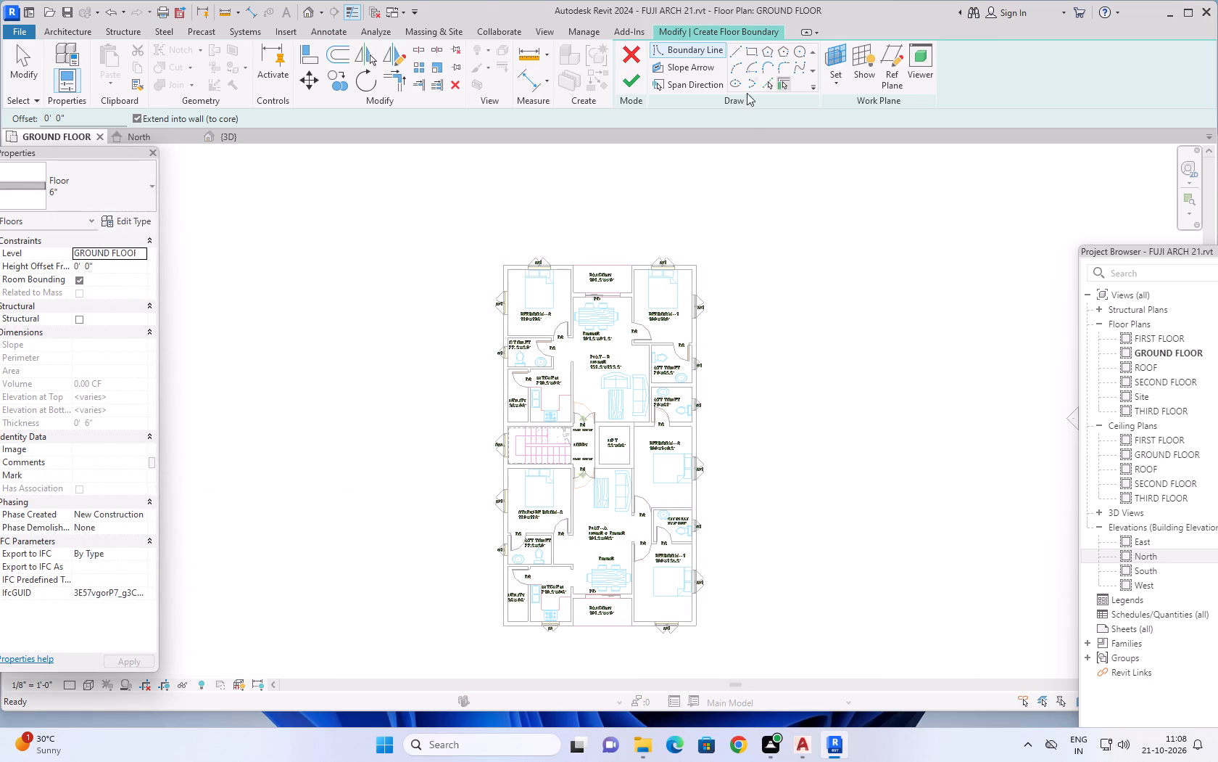
Sketch a rectangular floor boundary between opposite outer wall corners, from Flat B's Bedroom-2 to Flat A's Bedroom-1, and finish the floor.
left_click(752, 54)
scroll(511, 276, "up", 5)
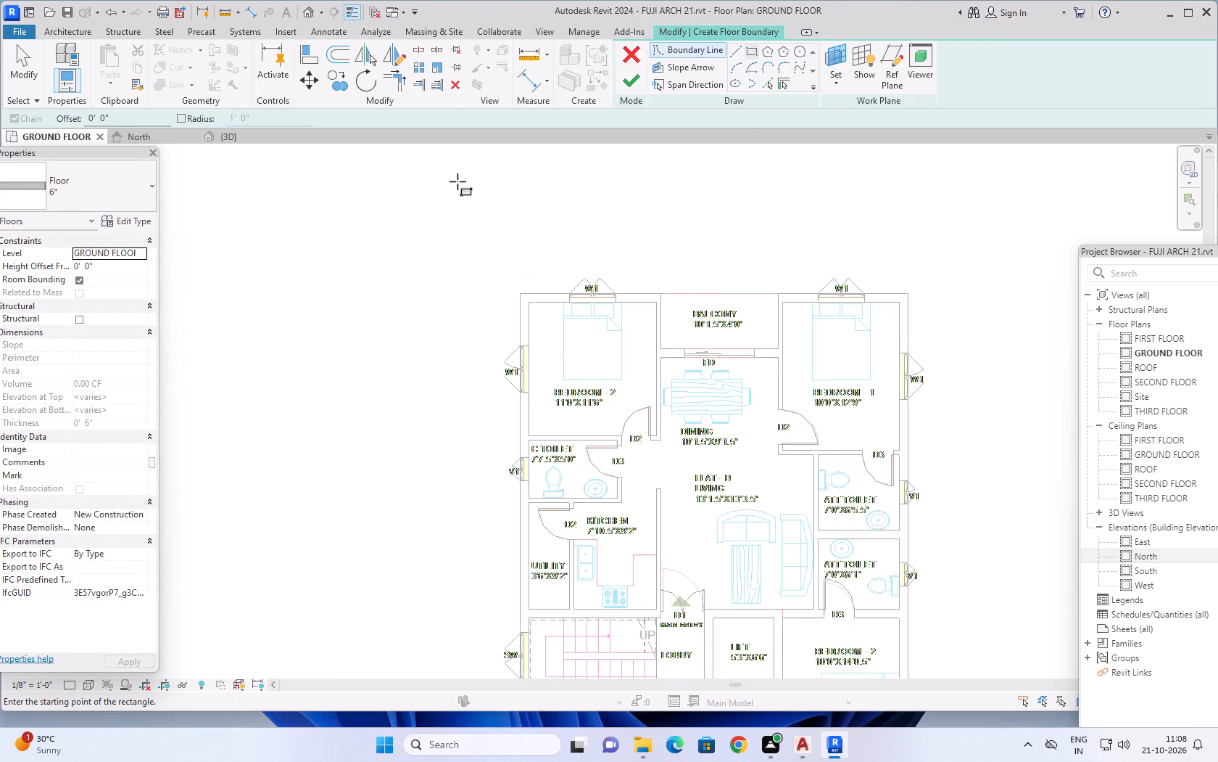
scroll(499, 263, "up", 3)
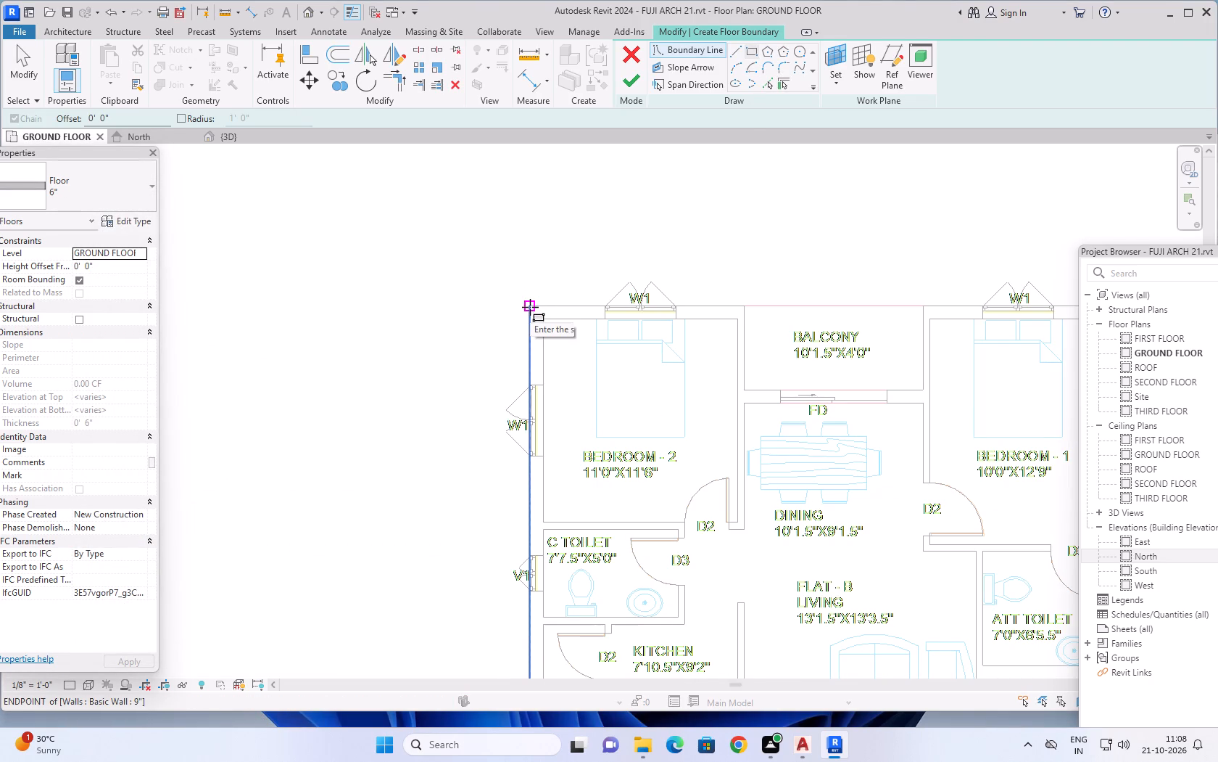
left_click(530, 307)
scroll(608, 441, "down", 1)
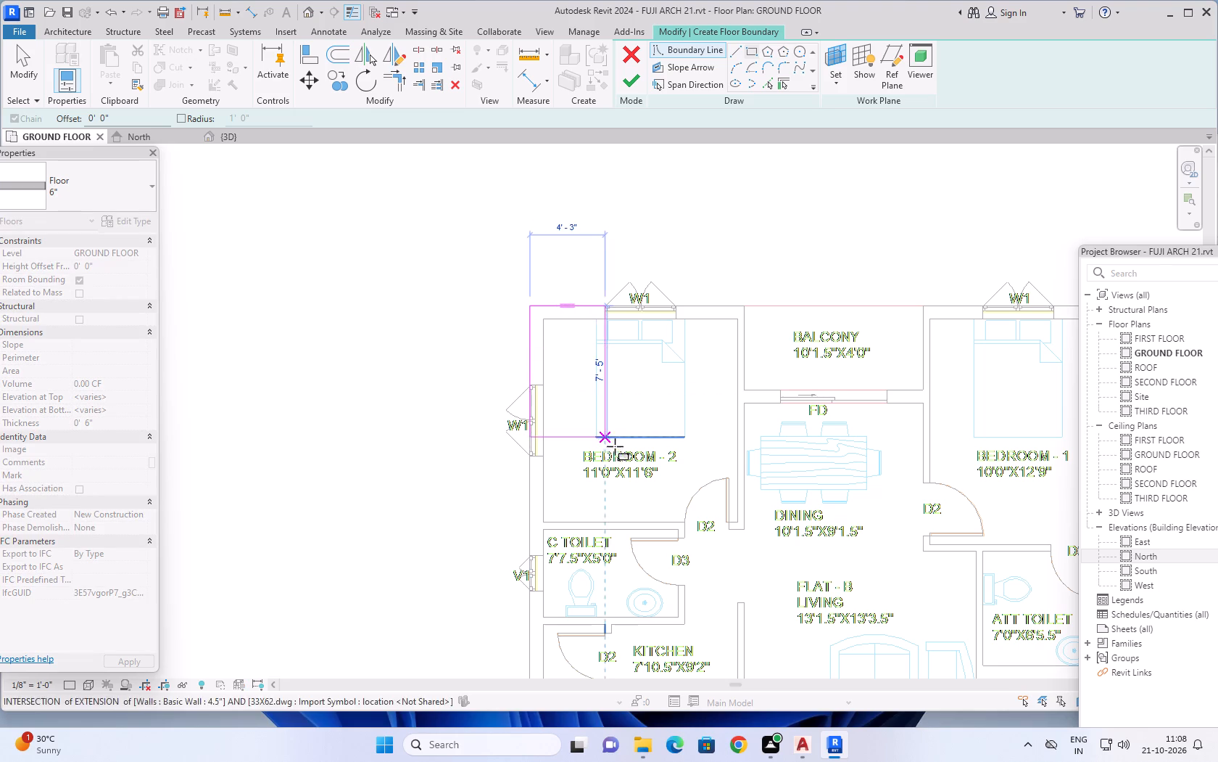
scroll(615, 446, "down", 2)
scroll(652, 493, "down", 4)
scroll(711, 507, "down", 4)
scroll(803, 562, "down", 1)
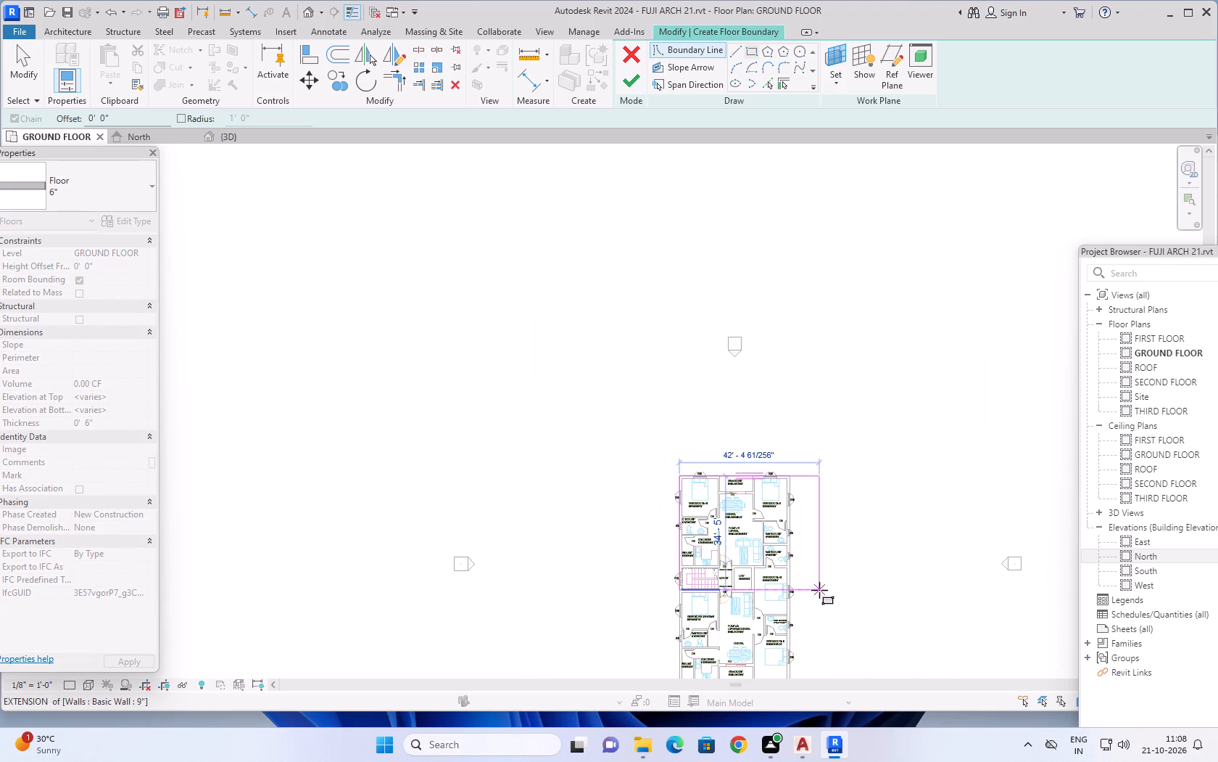
middle_click_drag(818, 590, 800, 298)
scroll(771, 378, "up", 4)
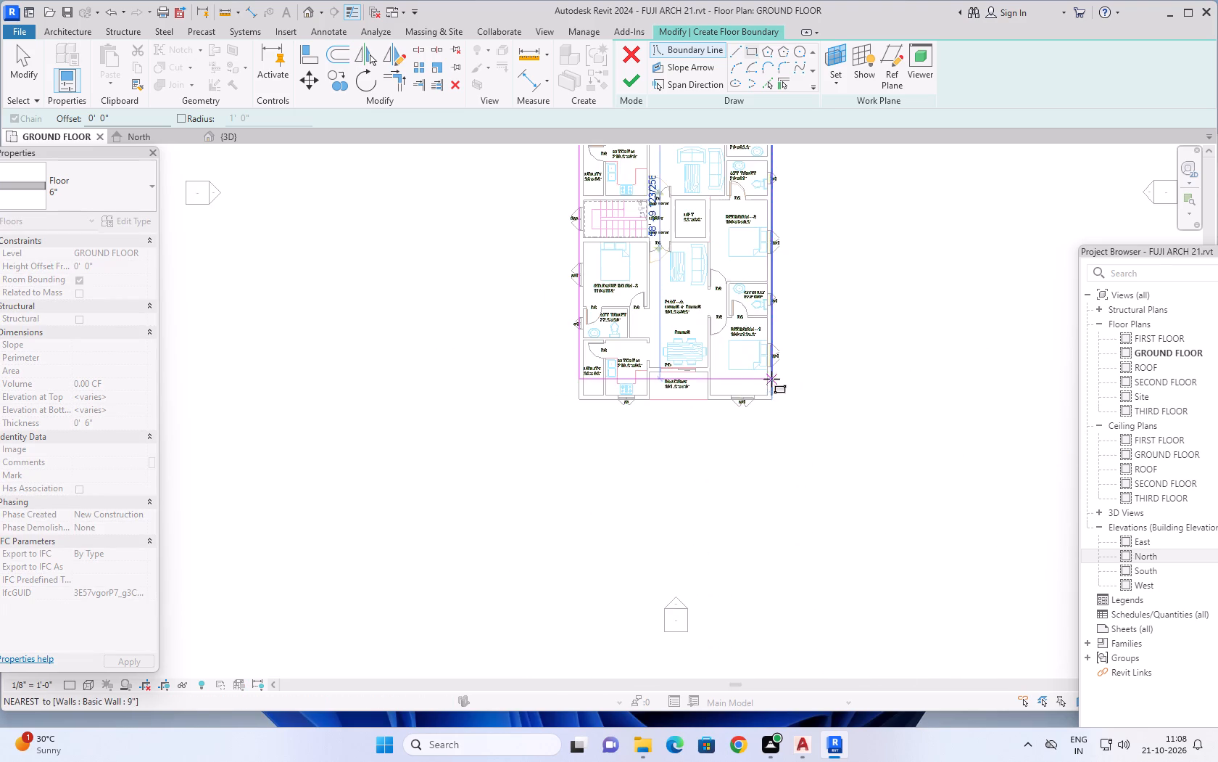
scroll(773, 388, "up", 9)
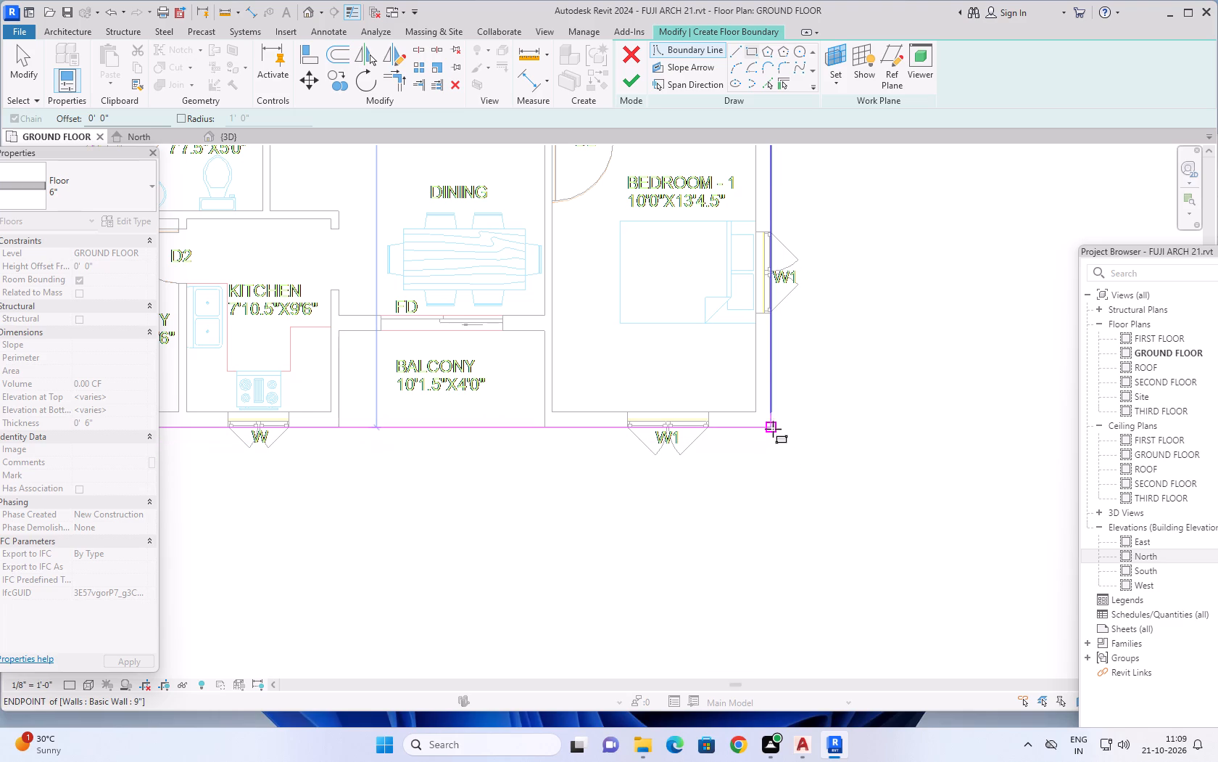
left_click(771, 427)
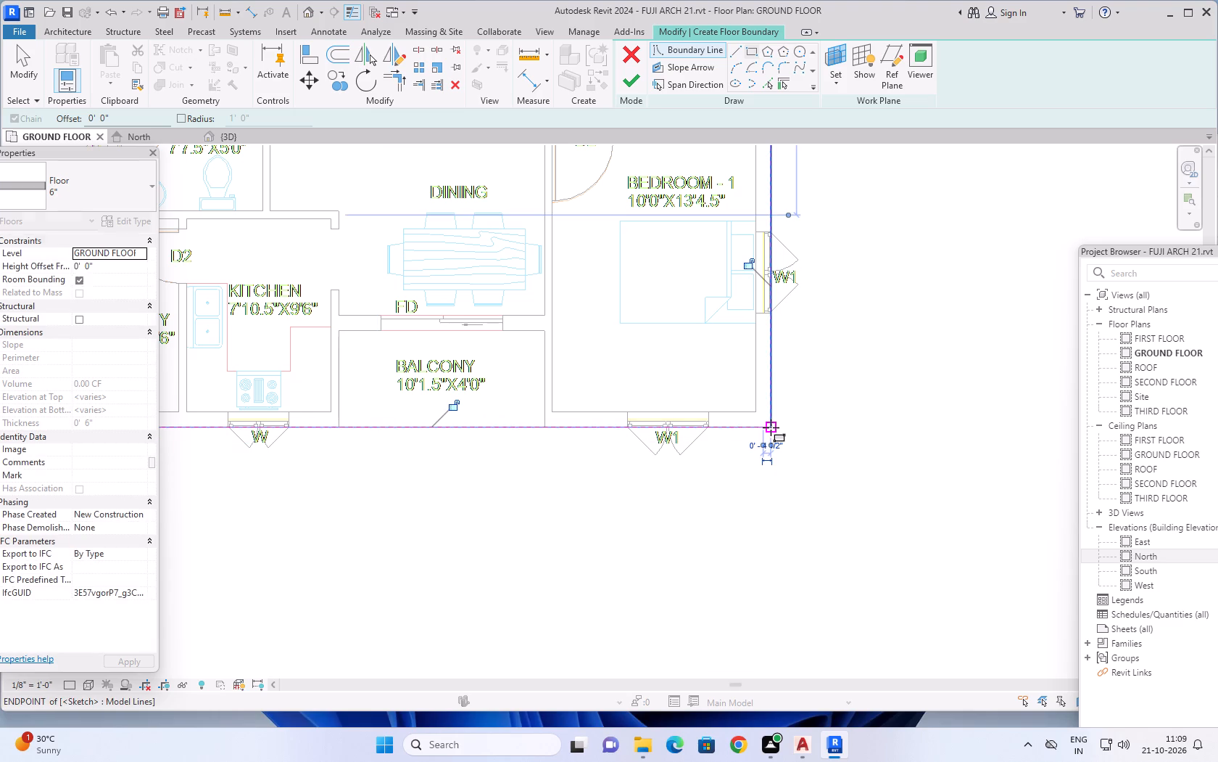
scroll(850, 433, "down", 10)
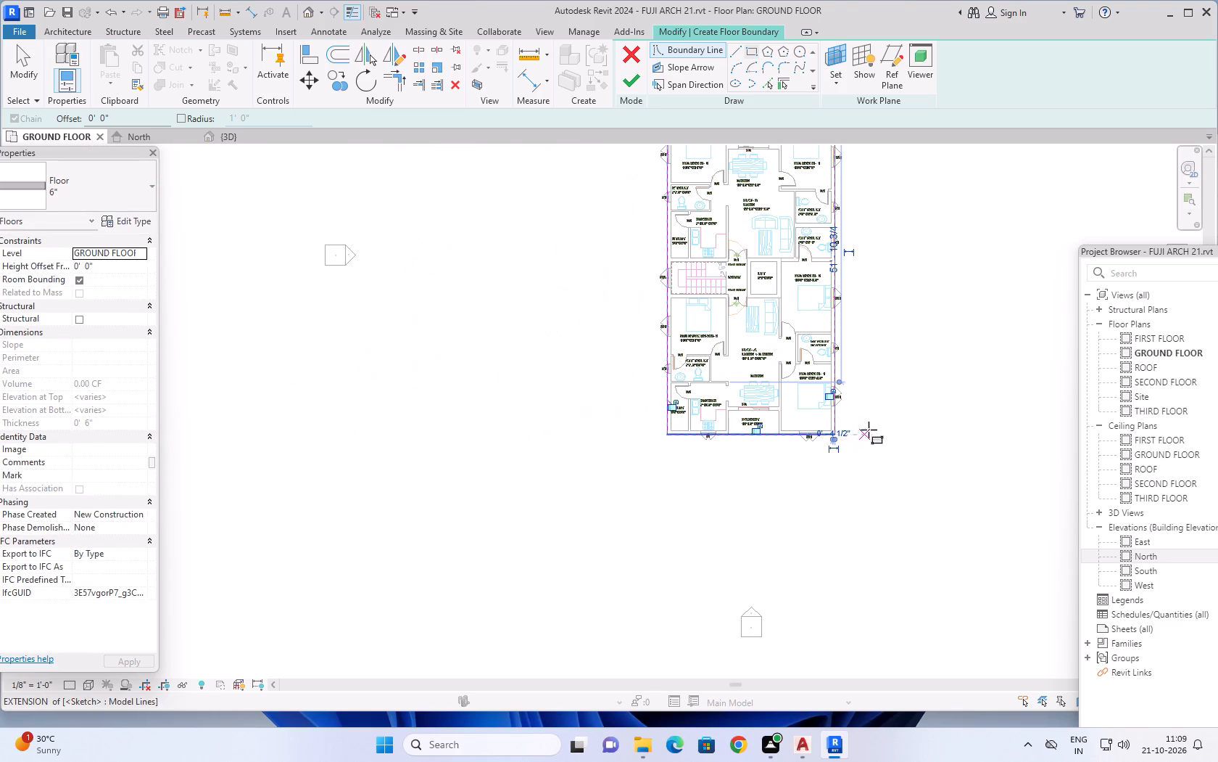
scroll(870, 428, "down", 1)
middle_click_drag(882, 422, 771, 570)
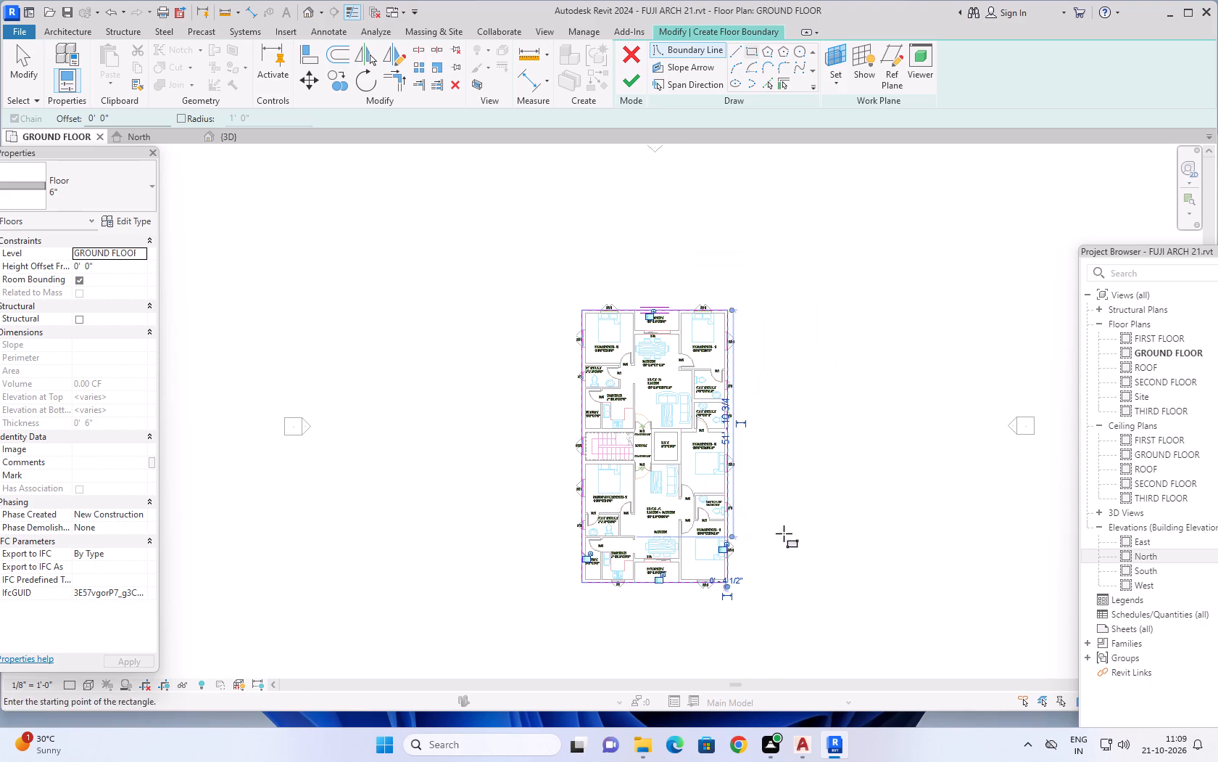
left_click(634, 83)
Examine the extent of the new floor slab in plan across both flats, the stair, the lift and the balconies.
scroll(774, 360, "down", 2)
middle_click_drag(782, 406, 789, 399)
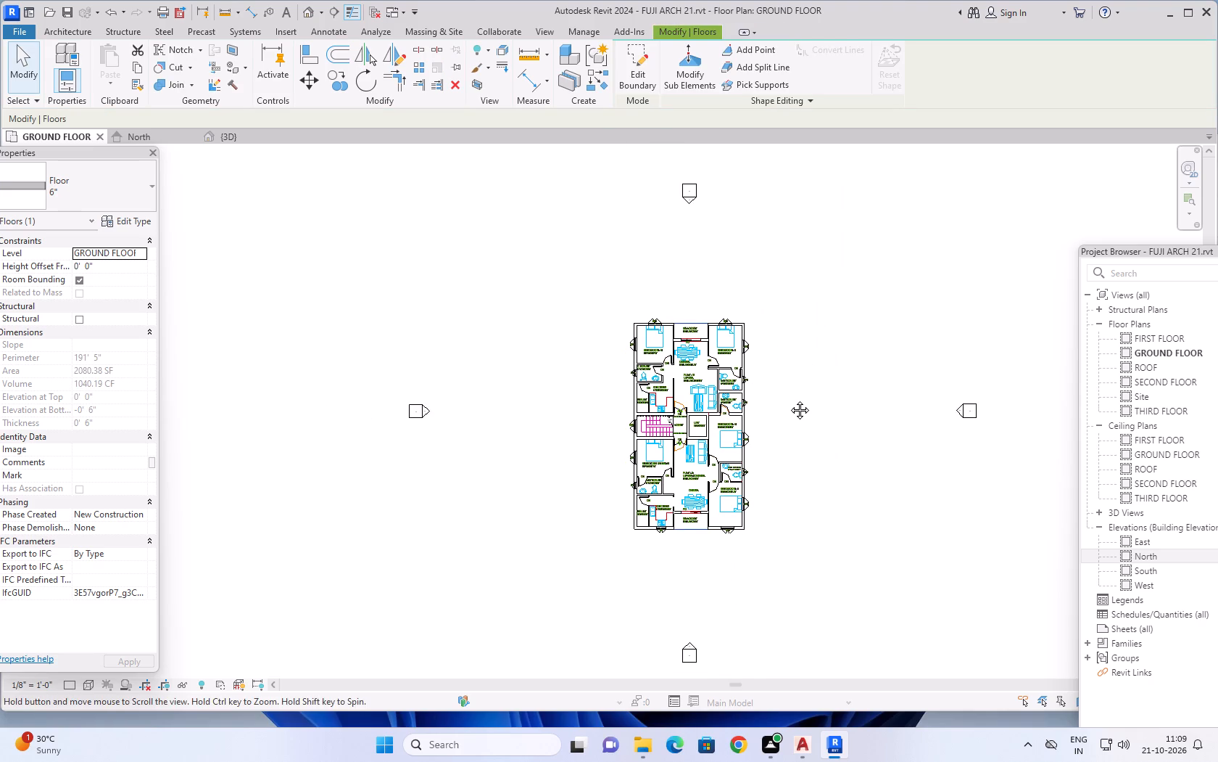
middle_click_drag(789, 399, 791, 399)
scroll(683, 369, "up", 3)
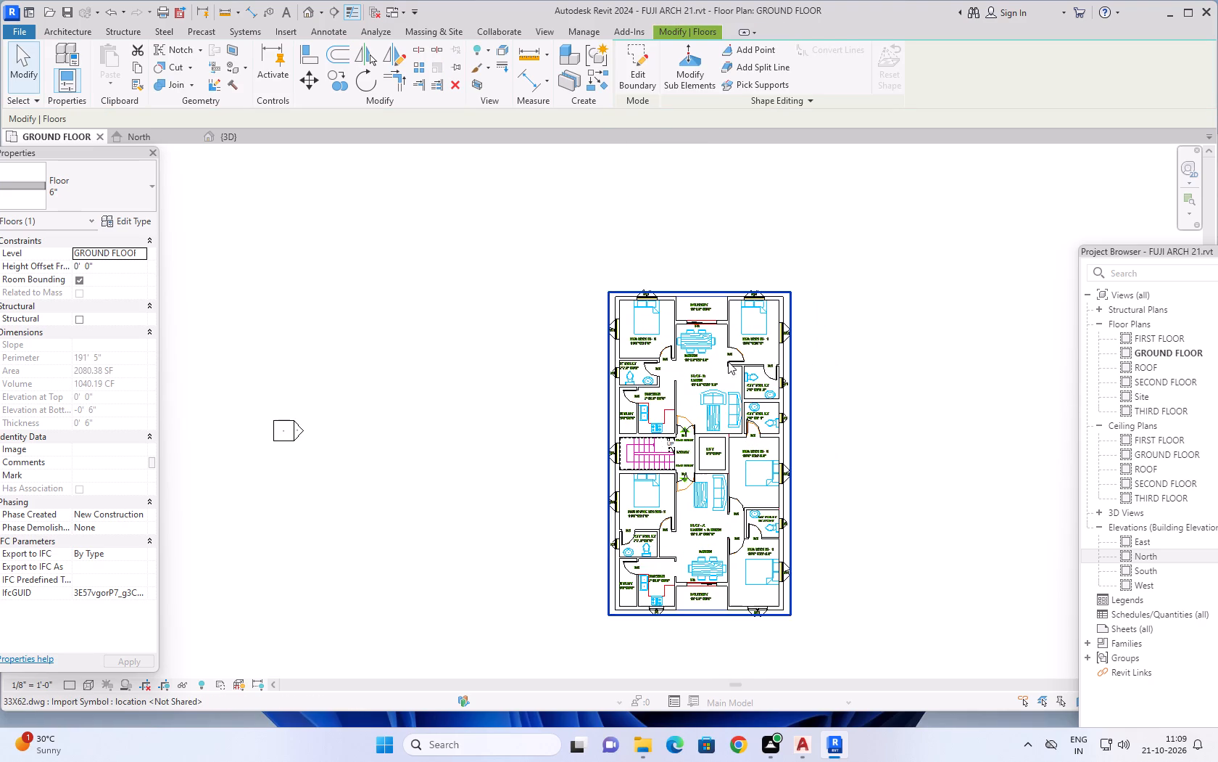
scroll(853, 455, "up", 1)
middle_click_drag(844, 462, 861, 429)
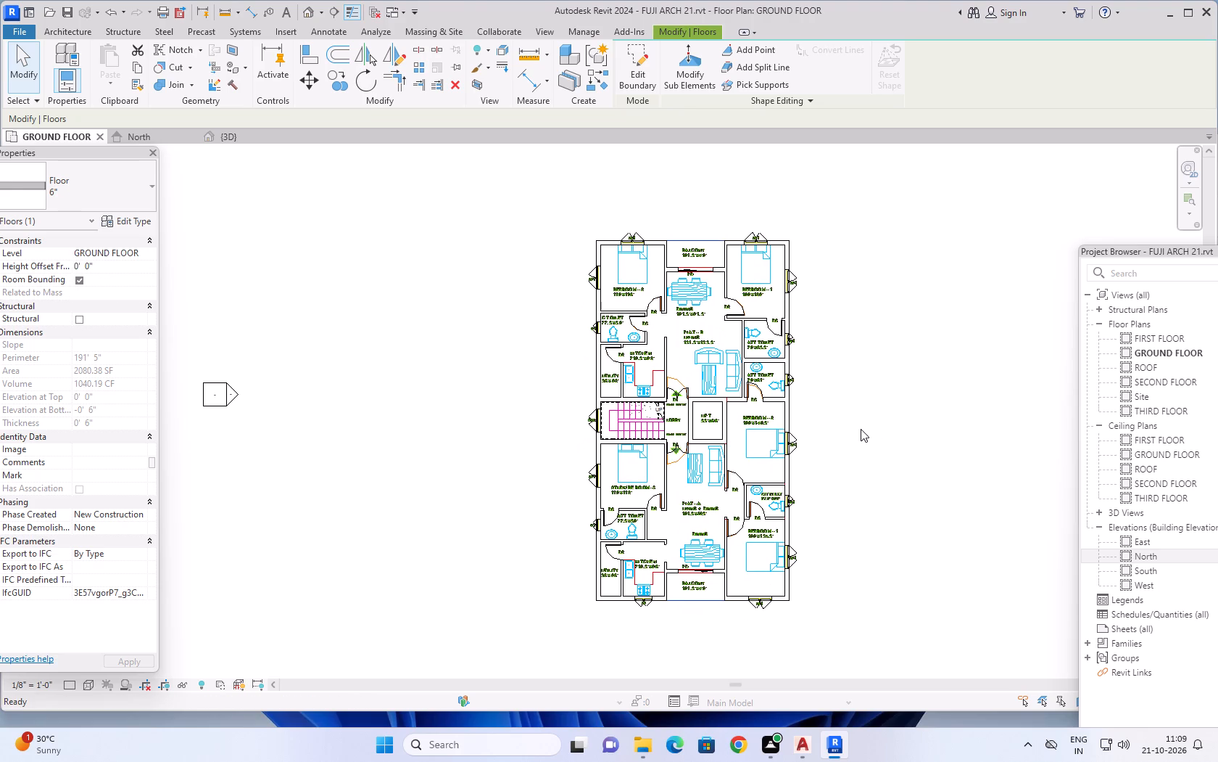
scroll(861, 429, "up", 1)
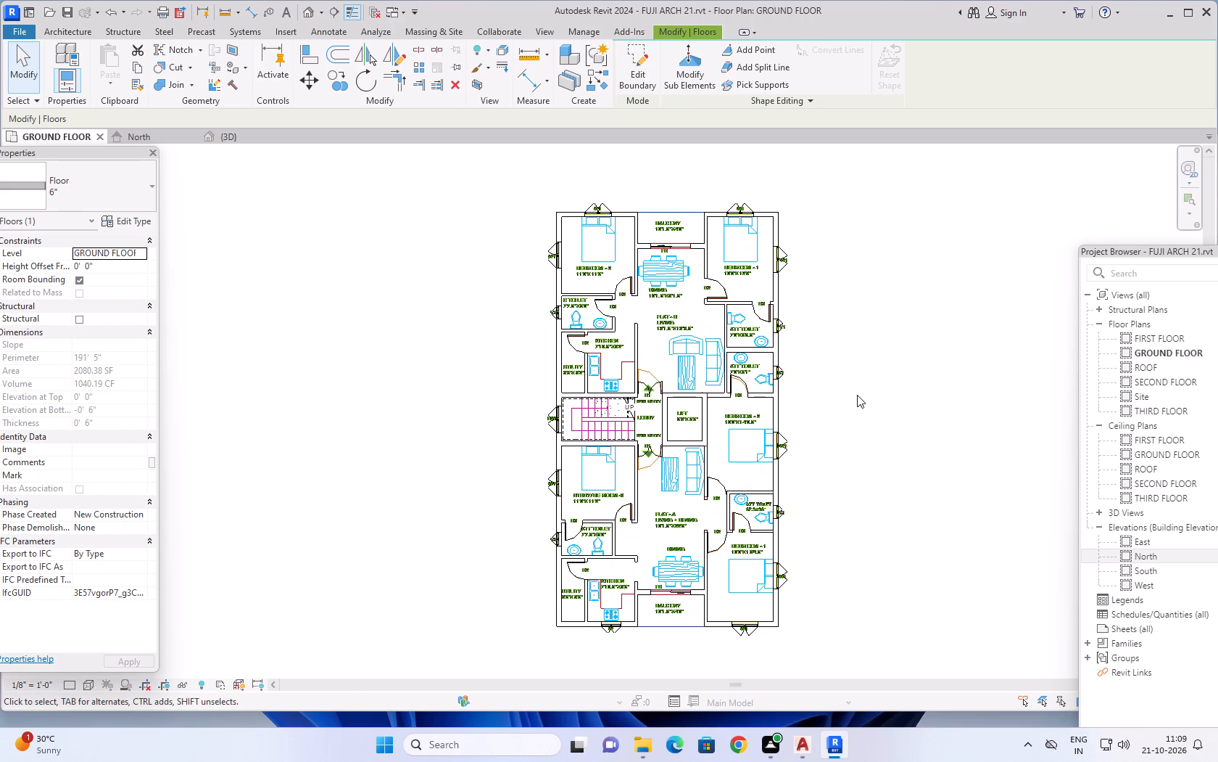
middle_click_drag(854, 372, 883, 411)
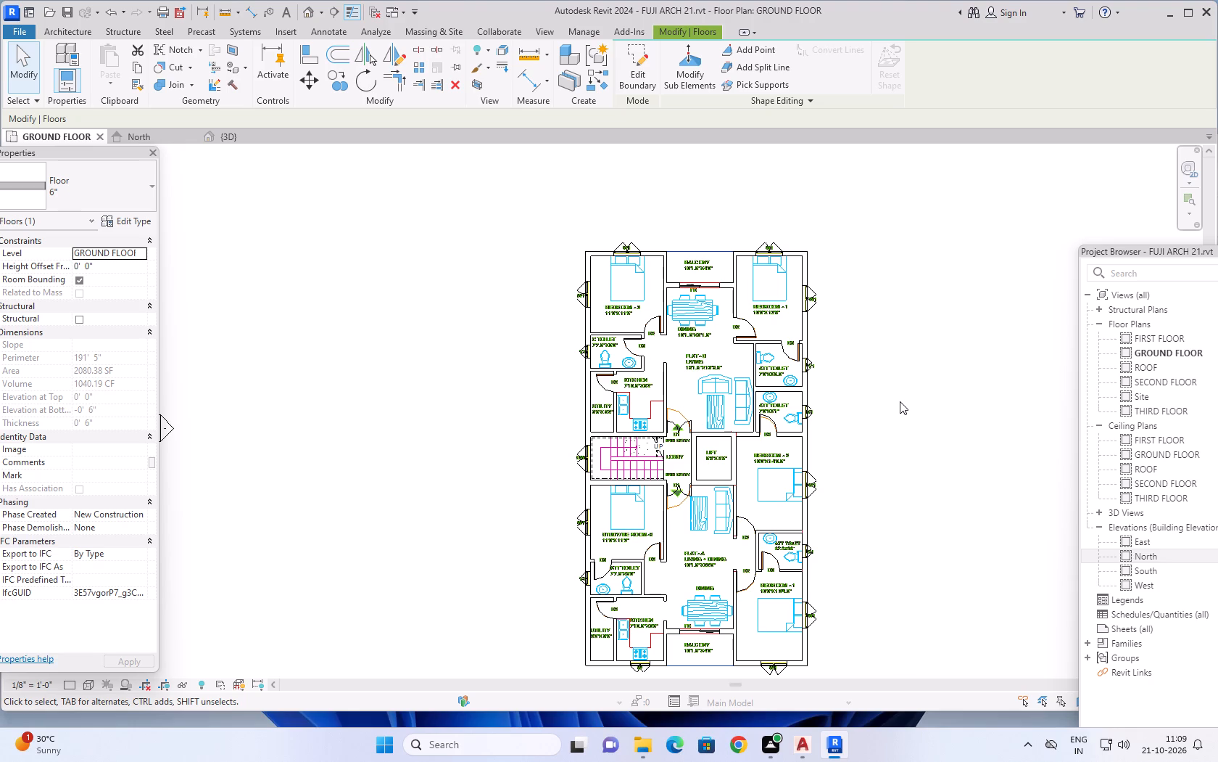
scroll(882, 417, "up", 2)
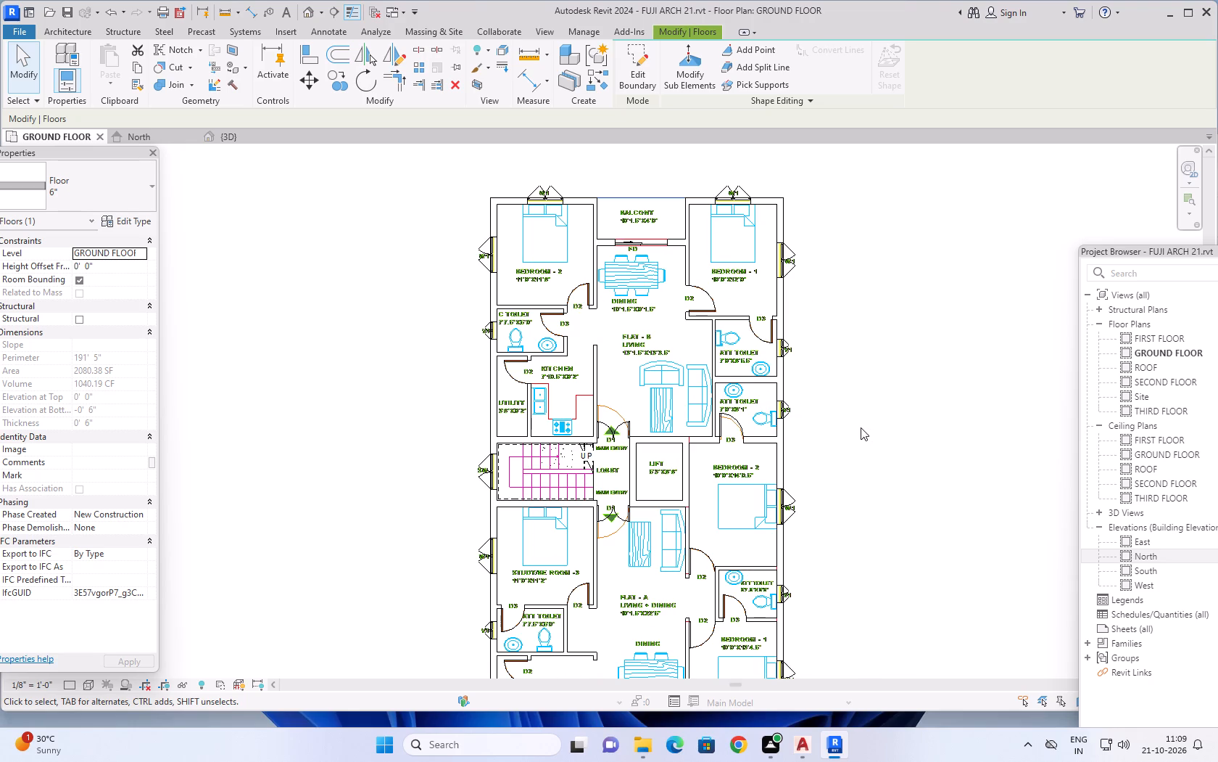
scroll(859, 422, "up", 3)
scroll(852, 441, "down", 2)
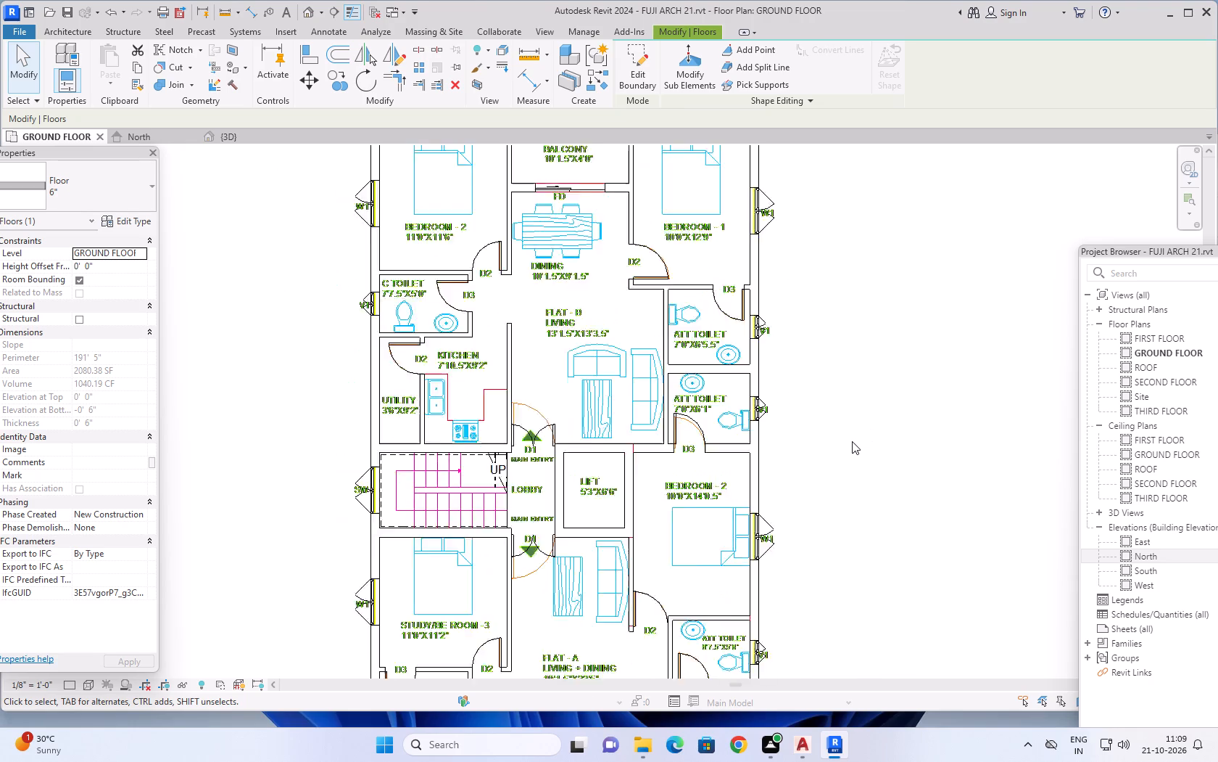
scroll(852, 441, "down", 3)
scroll(843, 572, "up", 1)
middle_click_drag(839, 583, 852, 550)
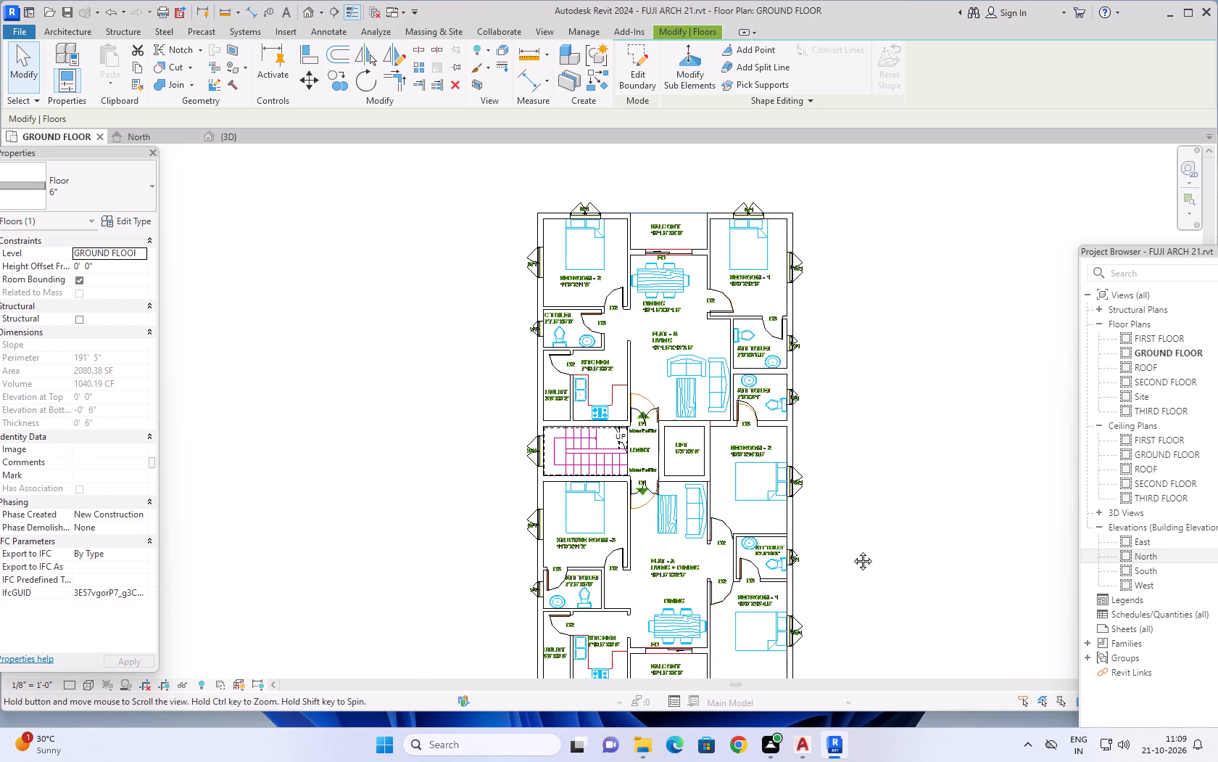
middle_click_drag(852, 550, 881, 437)
scroll(721, 577, "up", 2)
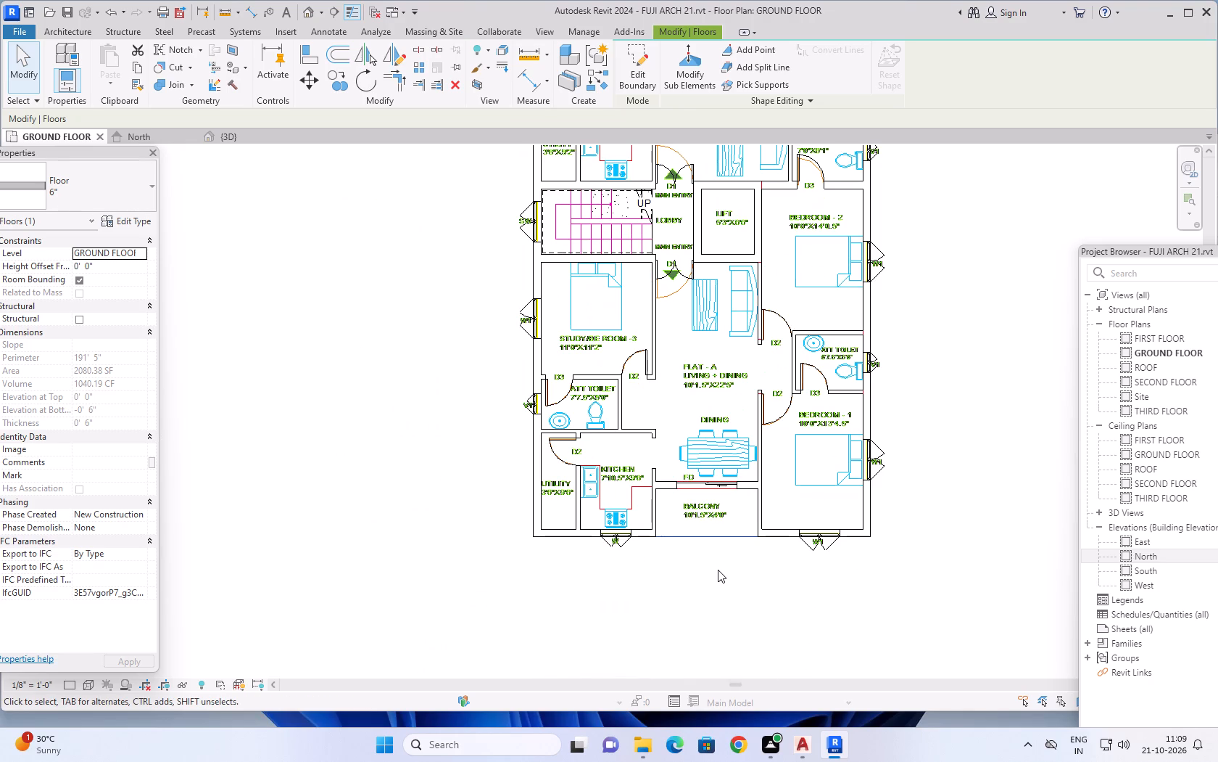
Examine the new floor slab's coverage across both flats in the ground floor plan and in the 3D view.
scroll(718, 570, "up", 3)
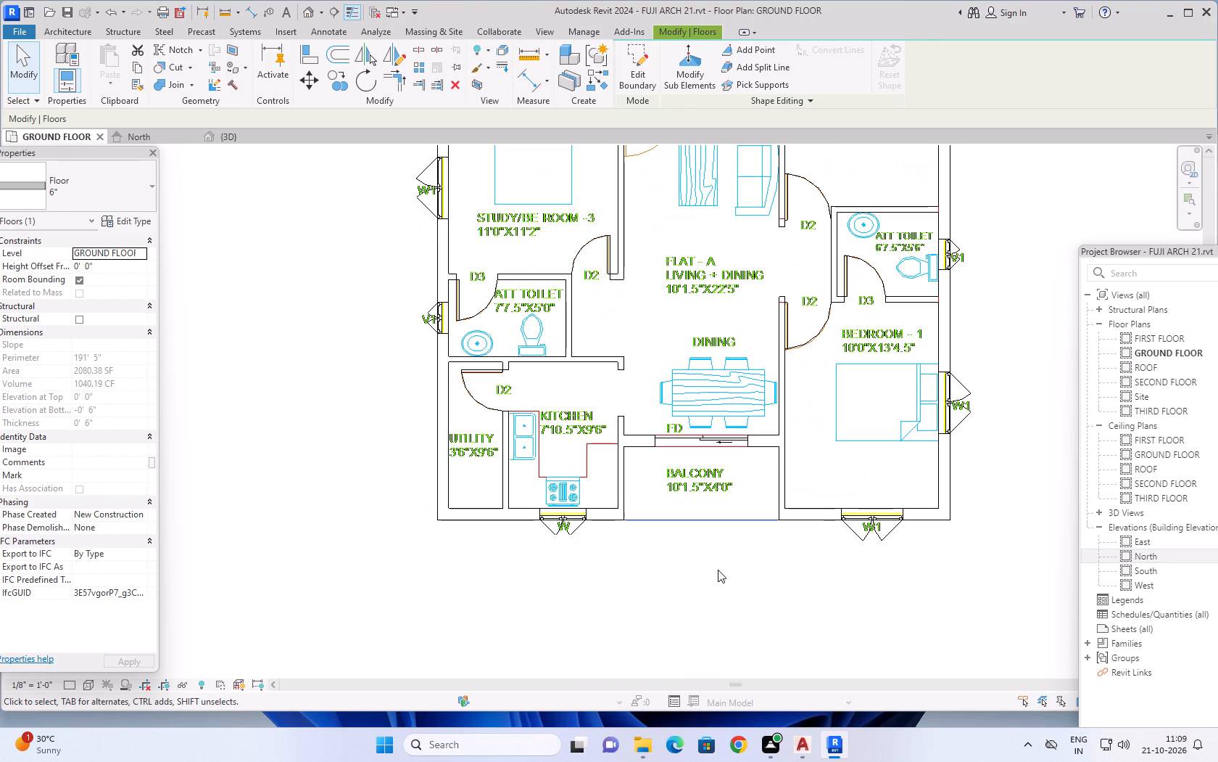
scroll(728, 556, "down", 3)
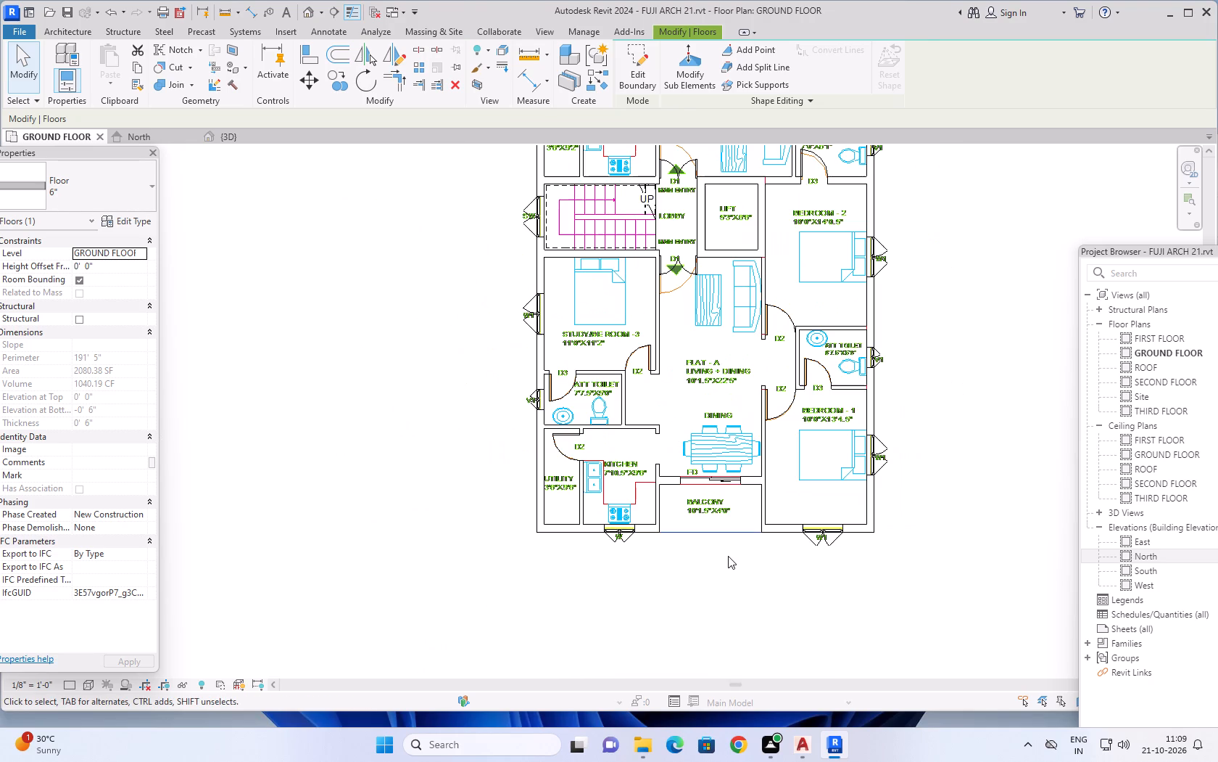
scroll(728, 556, "down", 3)
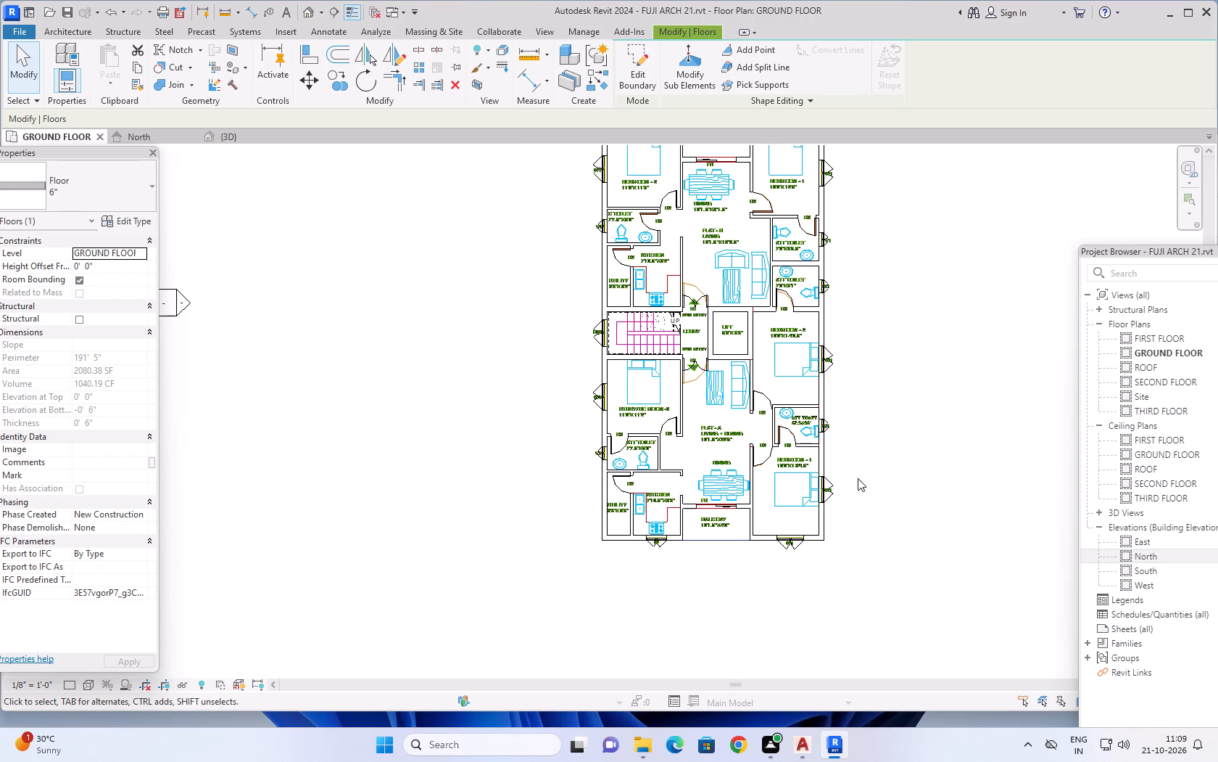
middle_click_drag(915, 361, 868, 501)
scroll(879, 393, "down", 1)
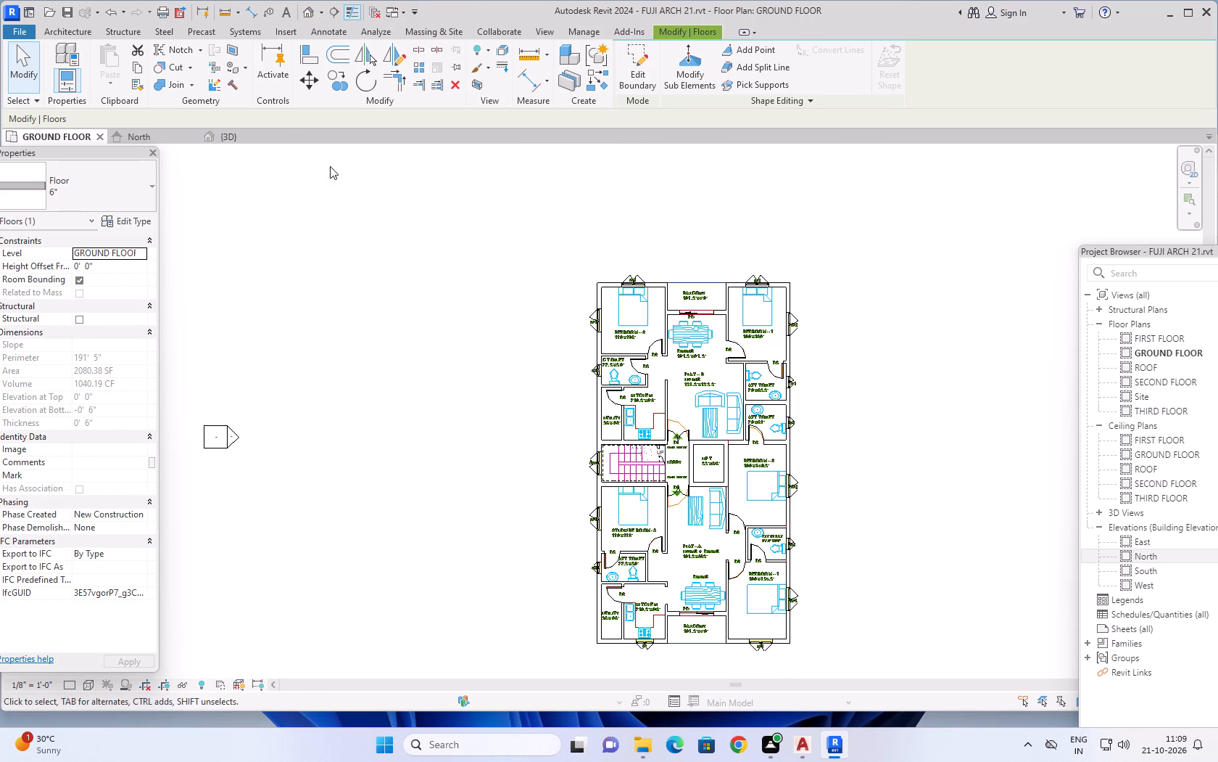
left_click(237, 135)
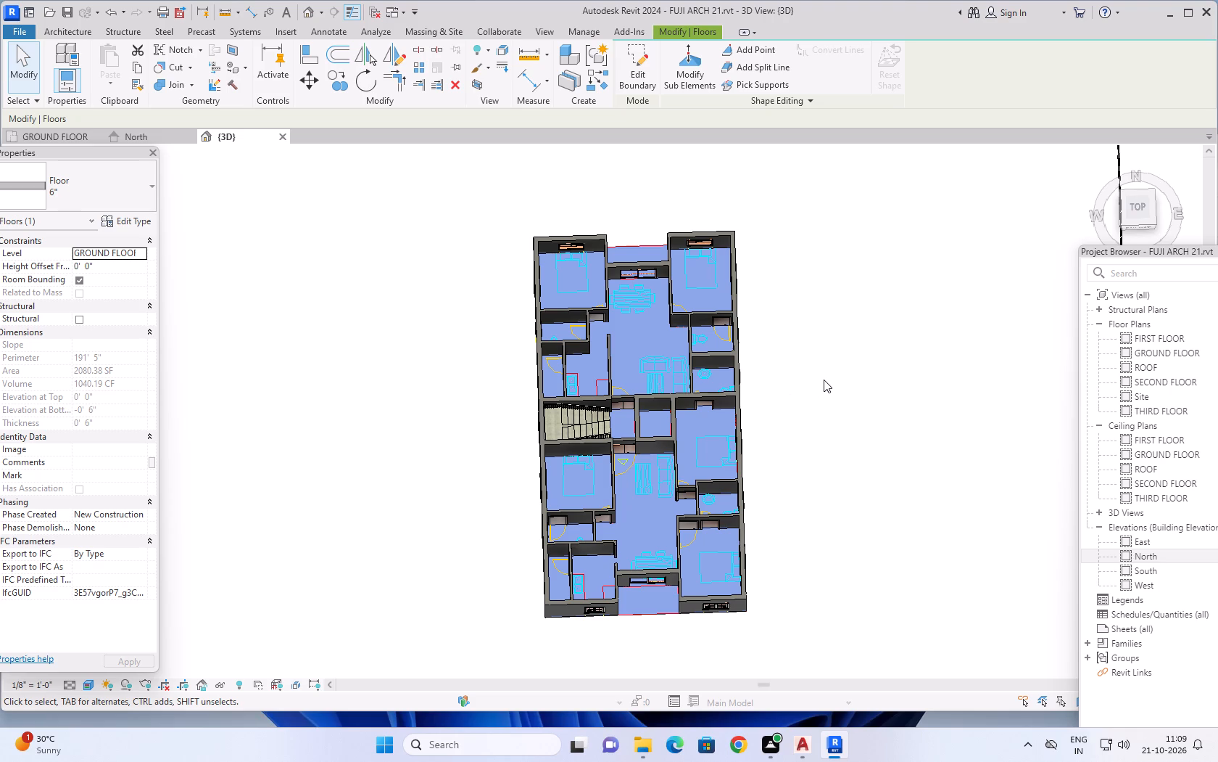
middle_click_drag(858, 470, 834, 439)
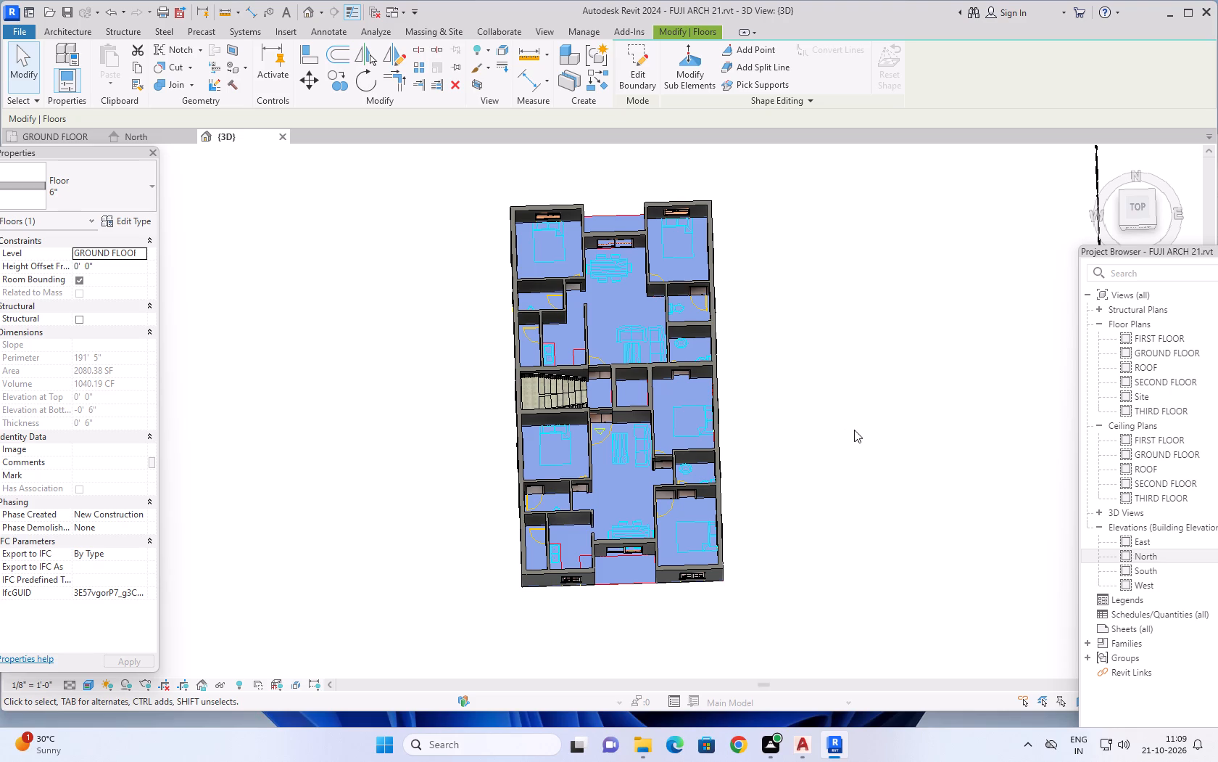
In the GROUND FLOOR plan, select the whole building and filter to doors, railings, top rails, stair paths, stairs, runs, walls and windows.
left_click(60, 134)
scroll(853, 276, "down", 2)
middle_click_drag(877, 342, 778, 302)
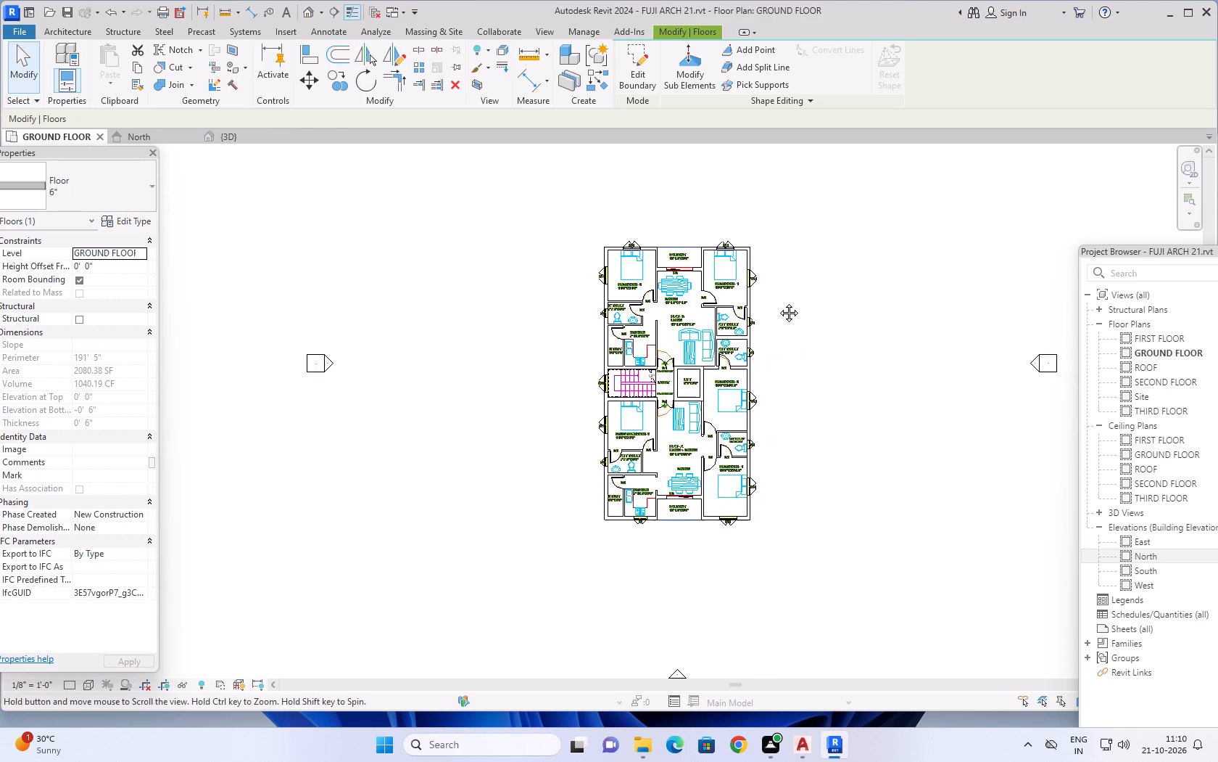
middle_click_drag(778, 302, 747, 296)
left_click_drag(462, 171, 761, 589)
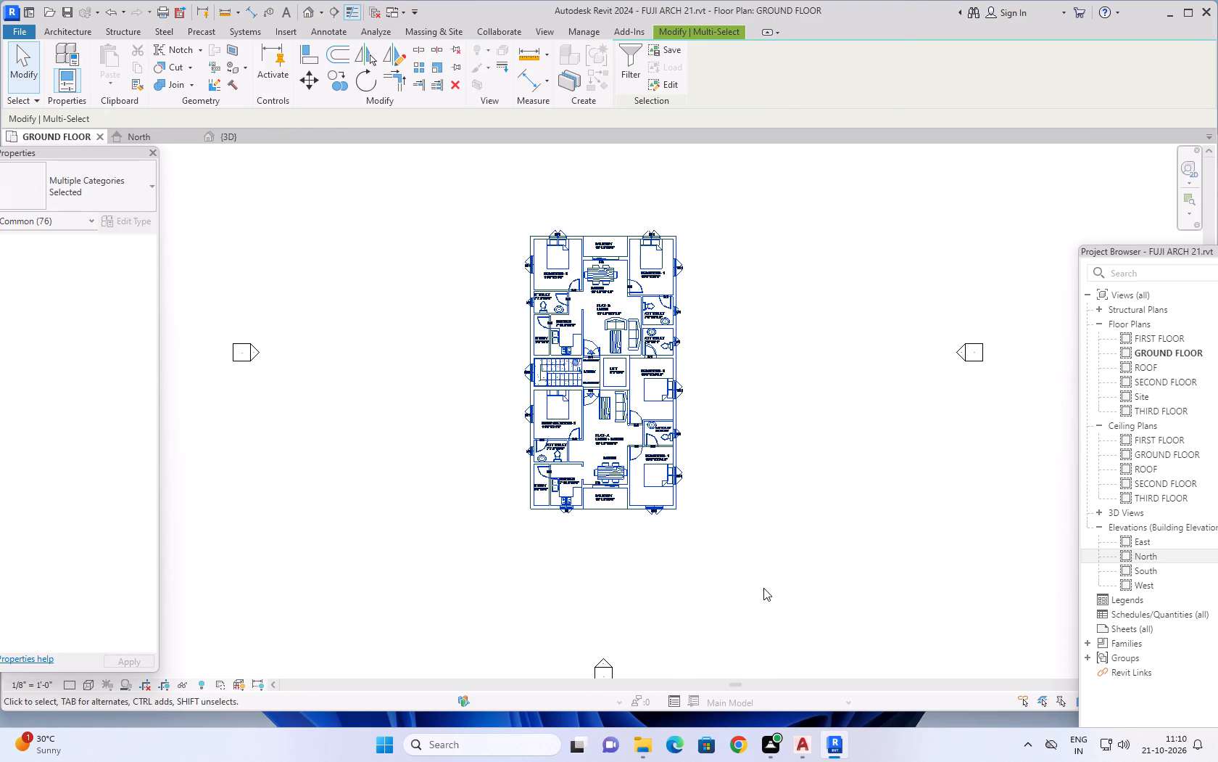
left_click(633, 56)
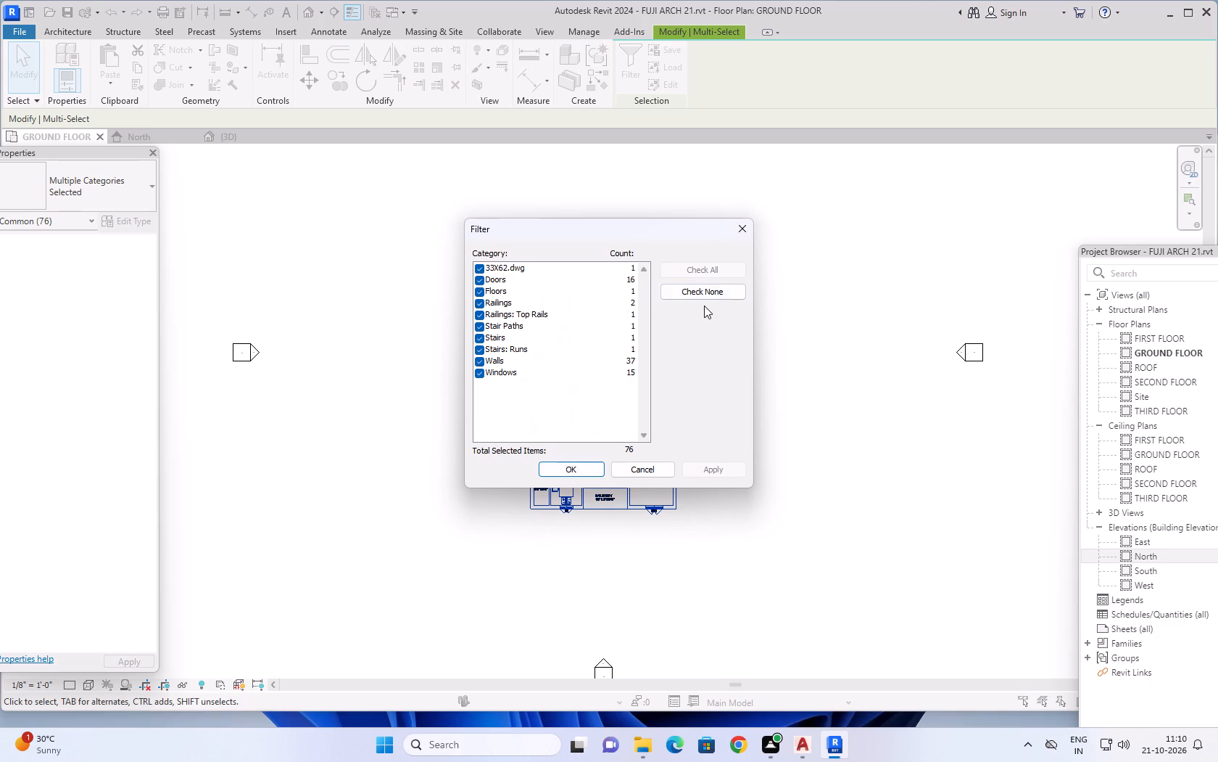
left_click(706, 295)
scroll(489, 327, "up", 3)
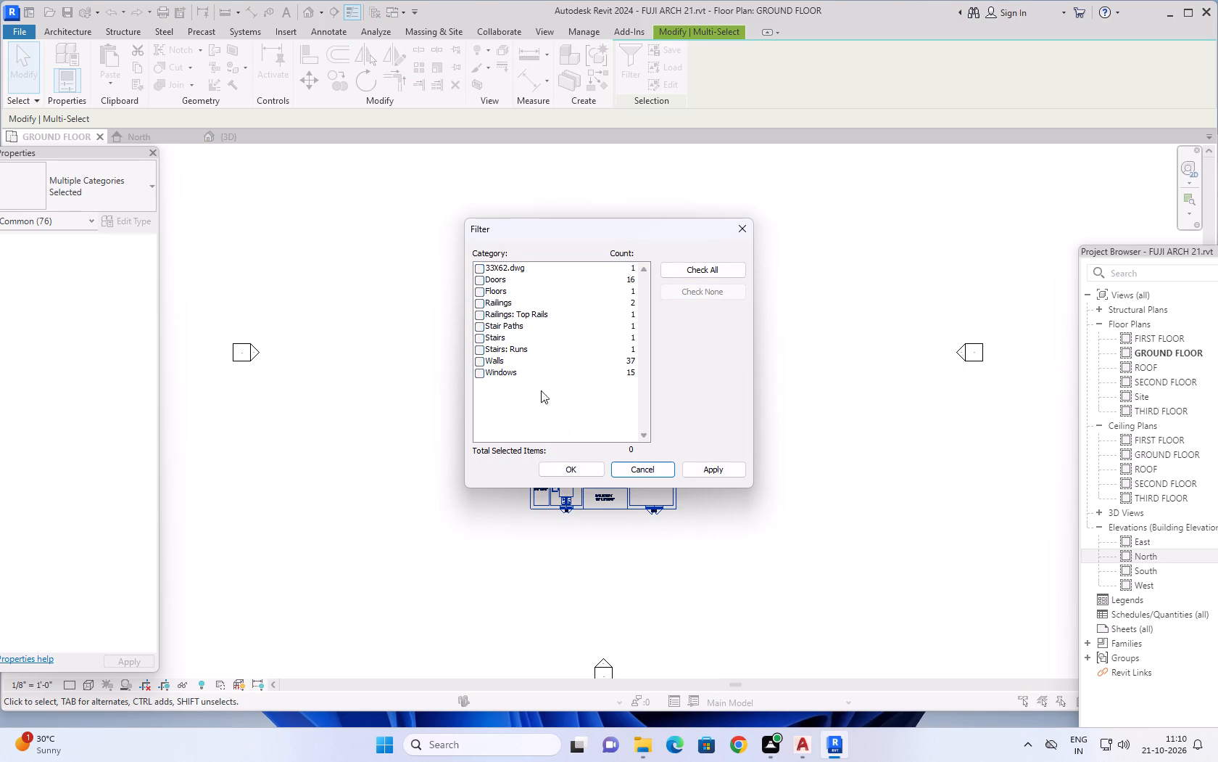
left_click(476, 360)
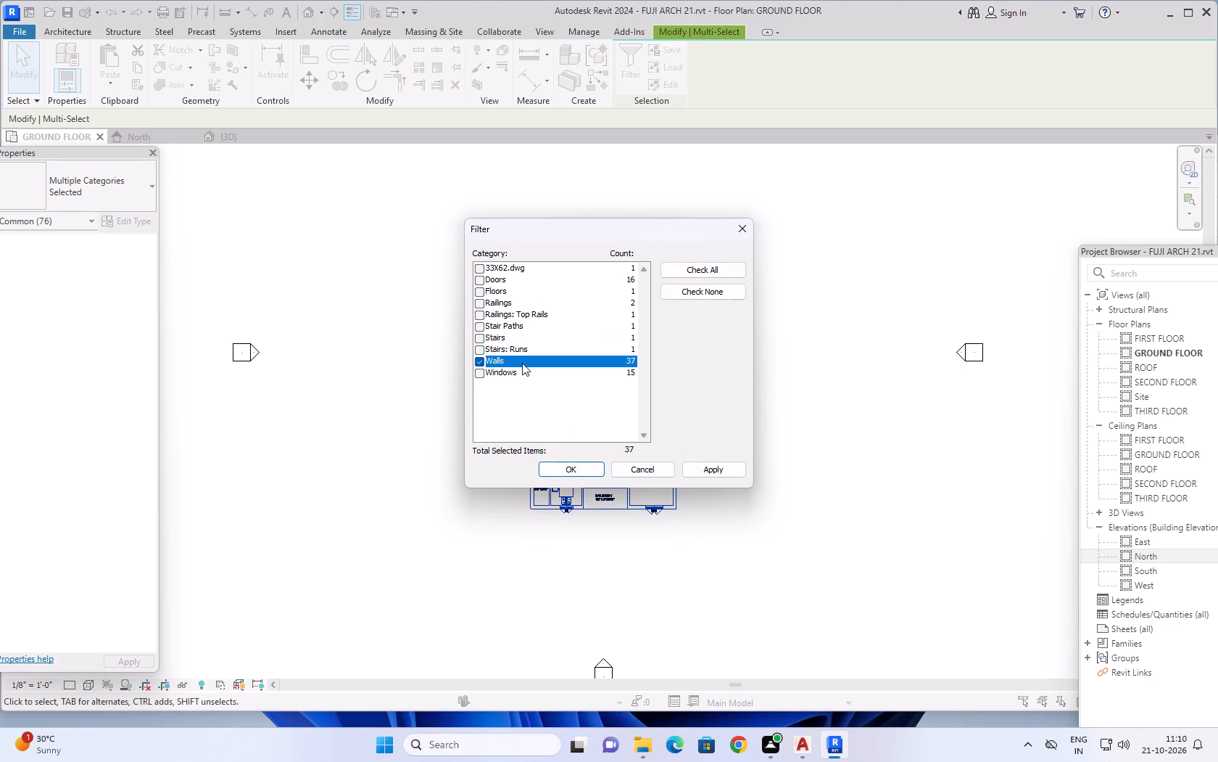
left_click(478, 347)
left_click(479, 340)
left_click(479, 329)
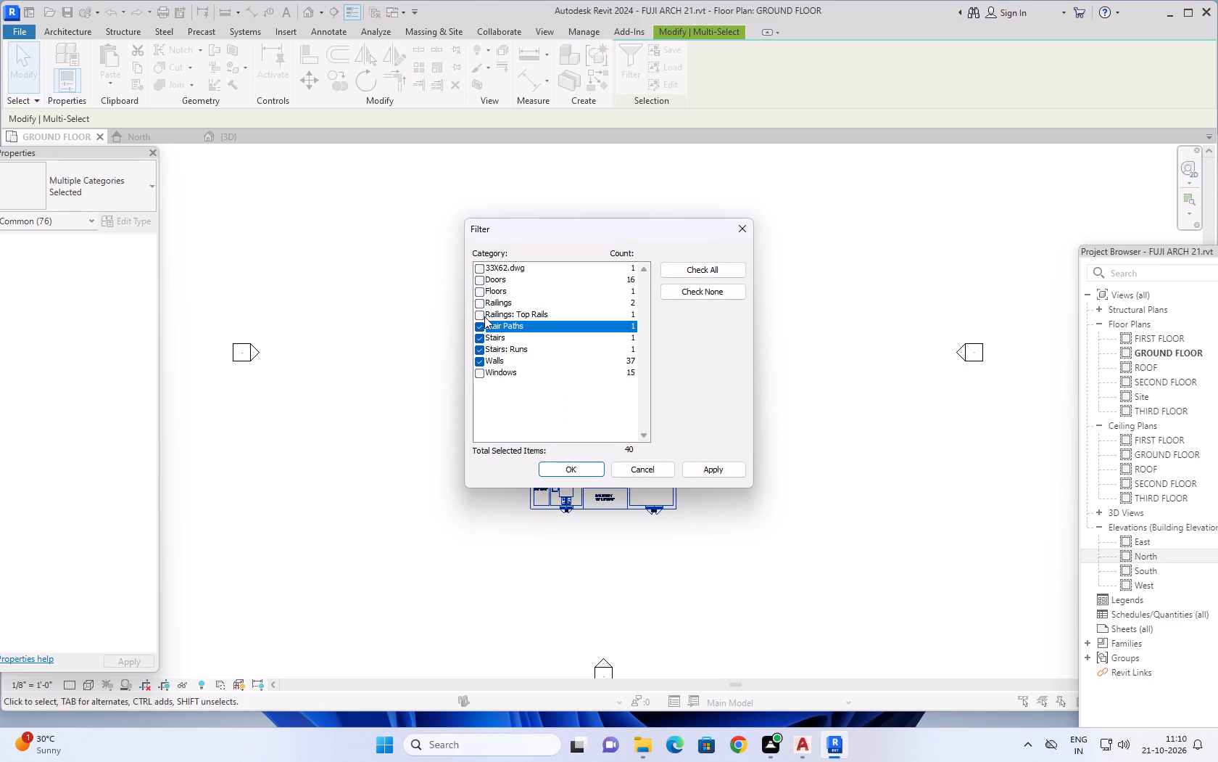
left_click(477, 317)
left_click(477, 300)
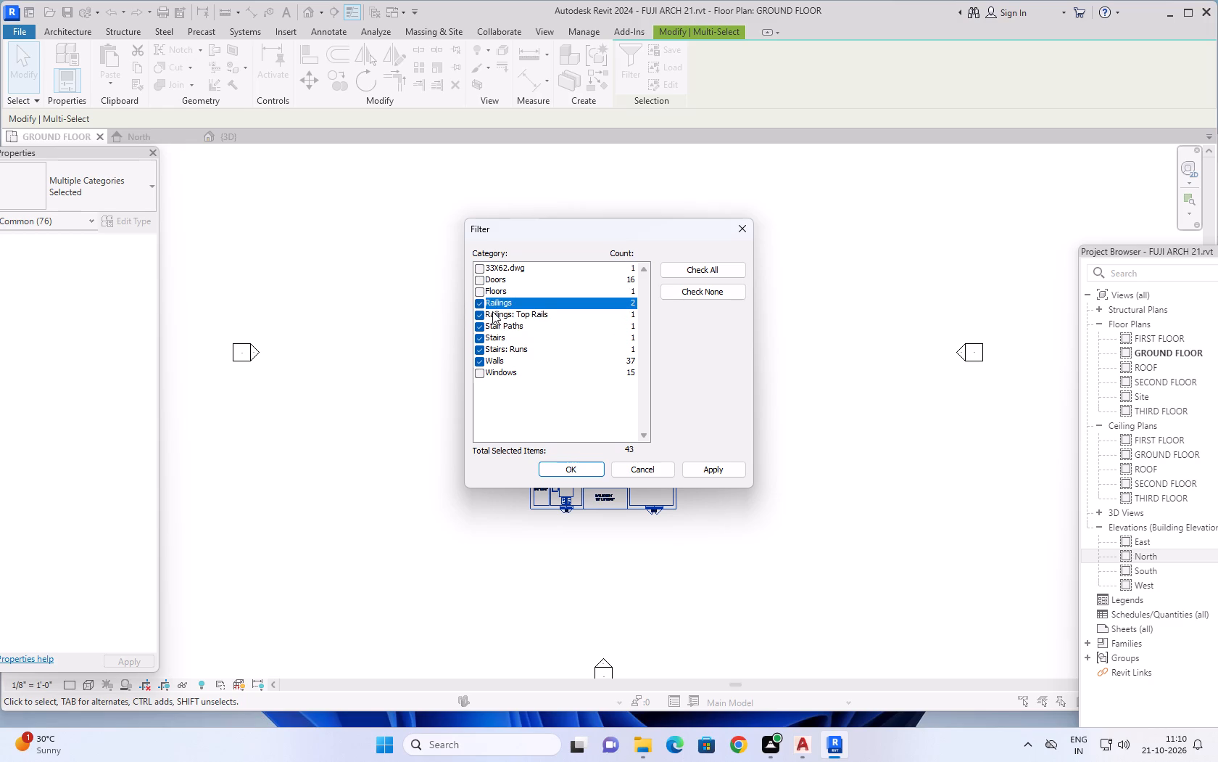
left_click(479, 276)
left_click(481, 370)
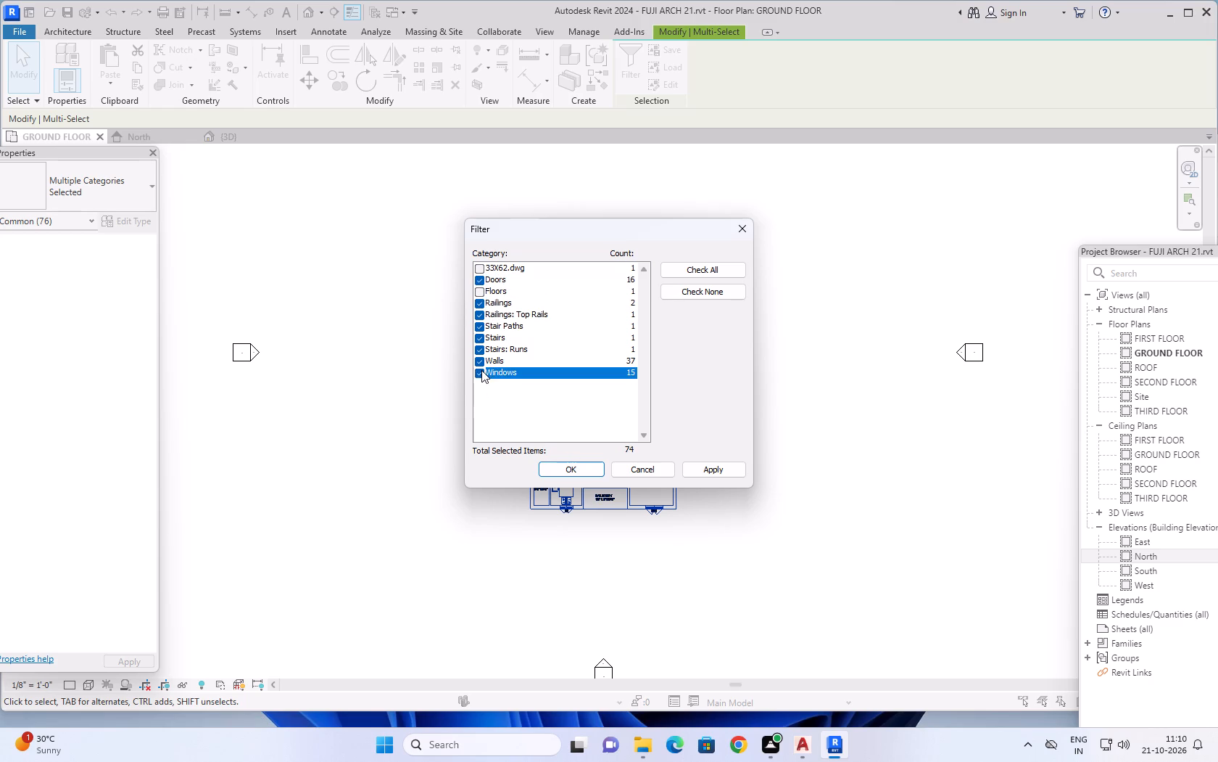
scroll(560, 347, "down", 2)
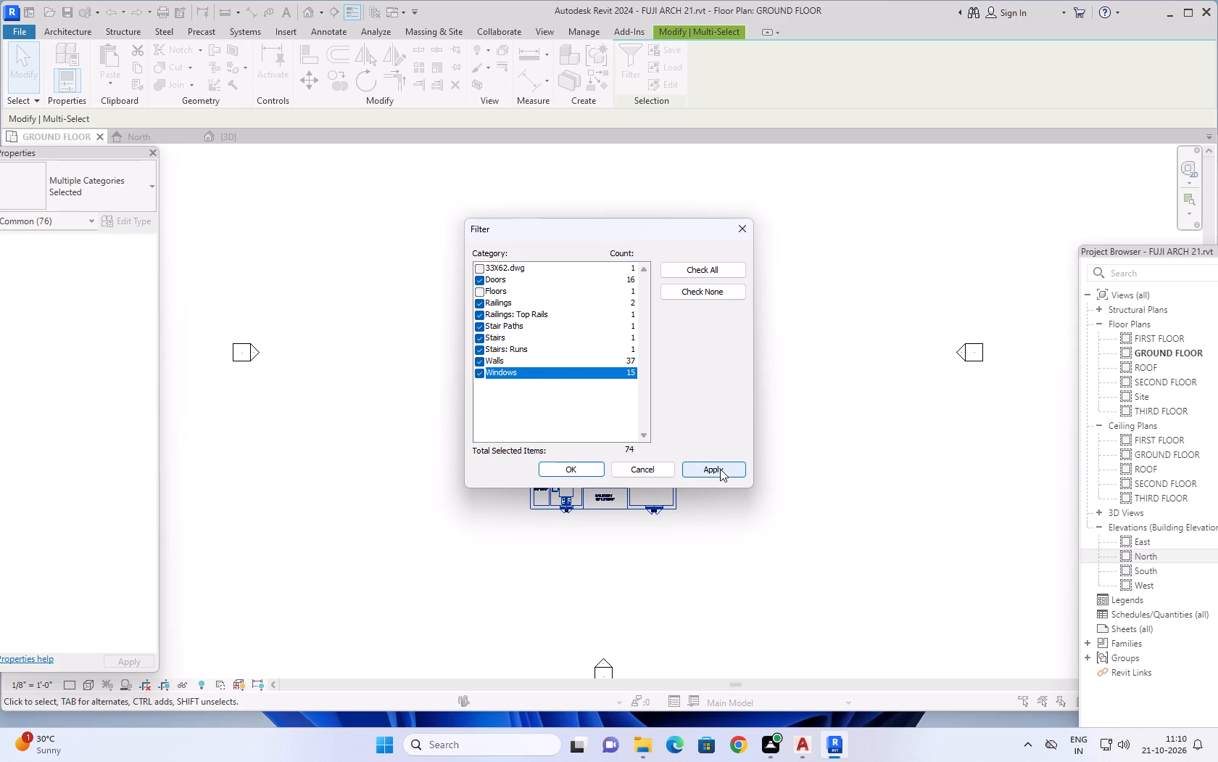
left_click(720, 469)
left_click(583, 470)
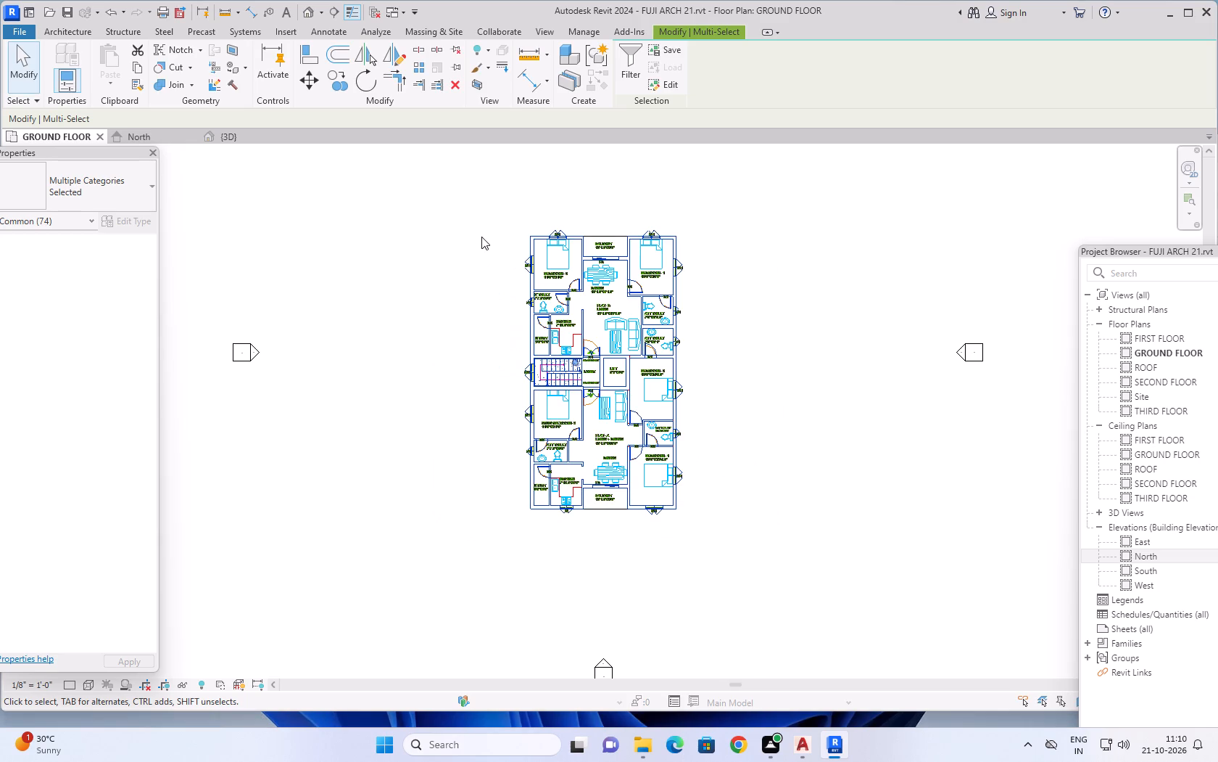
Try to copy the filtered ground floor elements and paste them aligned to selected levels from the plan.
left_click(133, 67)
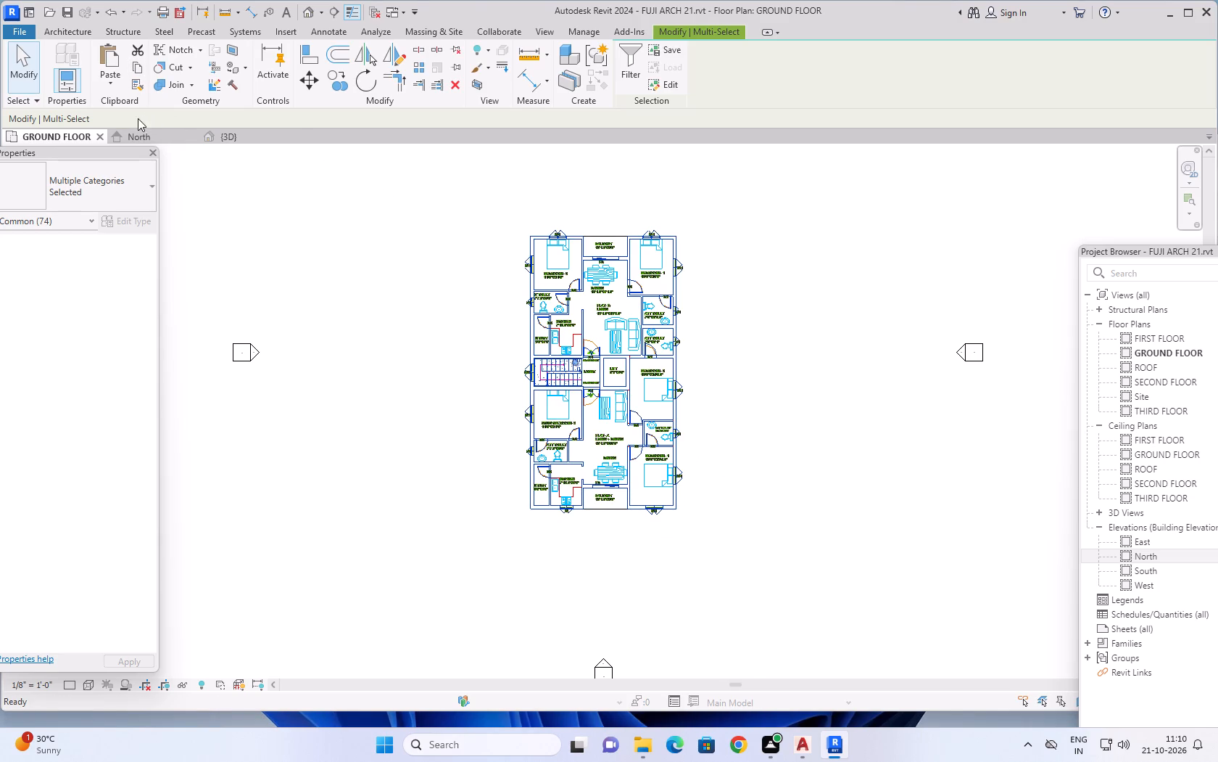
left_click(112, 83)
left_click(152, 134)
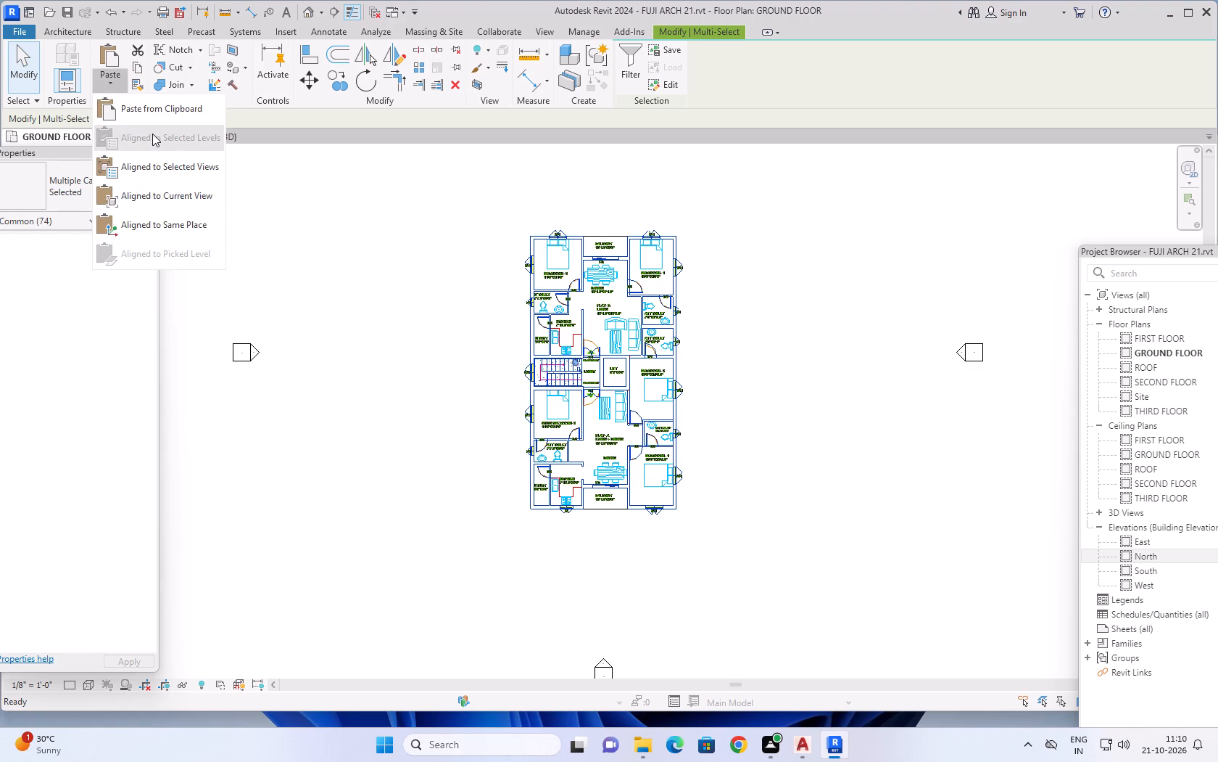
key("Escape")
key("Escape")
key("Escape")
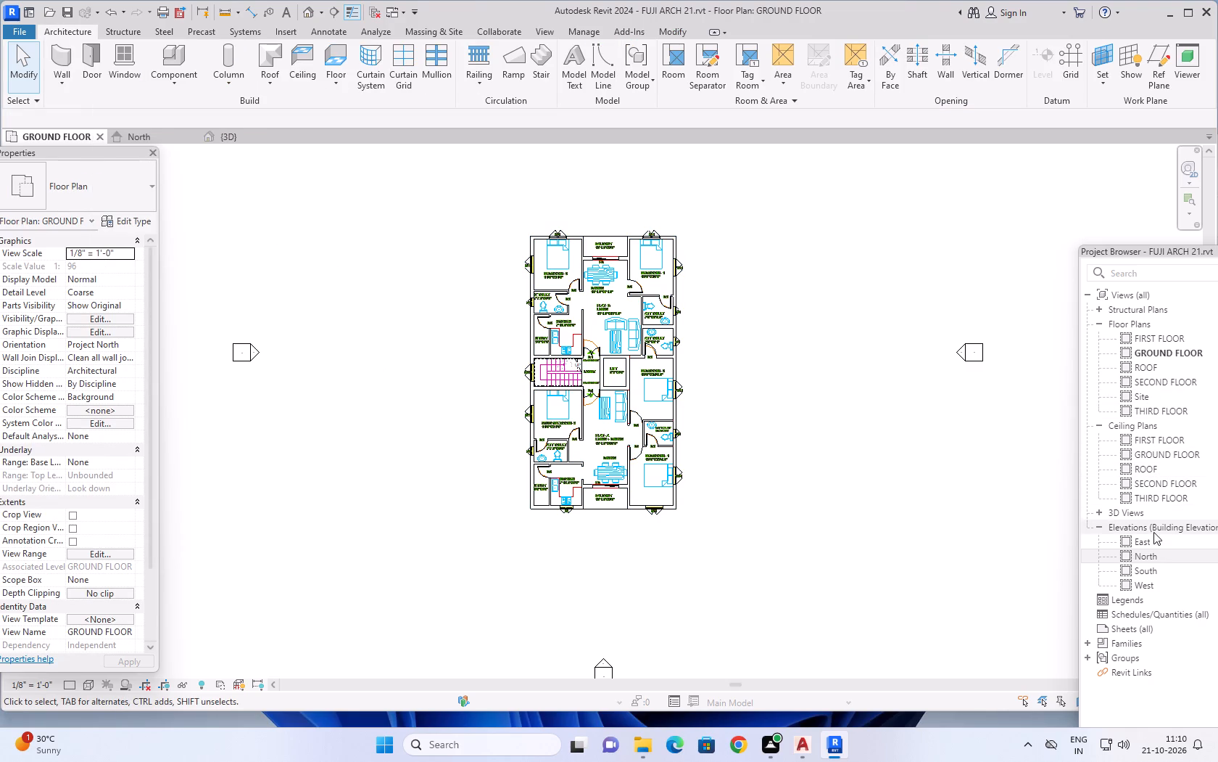
In the North elevation, select the ground floor storey without its slab, filtered to doors, railings, top rails, stairs, runs, walls and windows.
double_click(1154, 557)
scroll(819, 496, "down", 2)
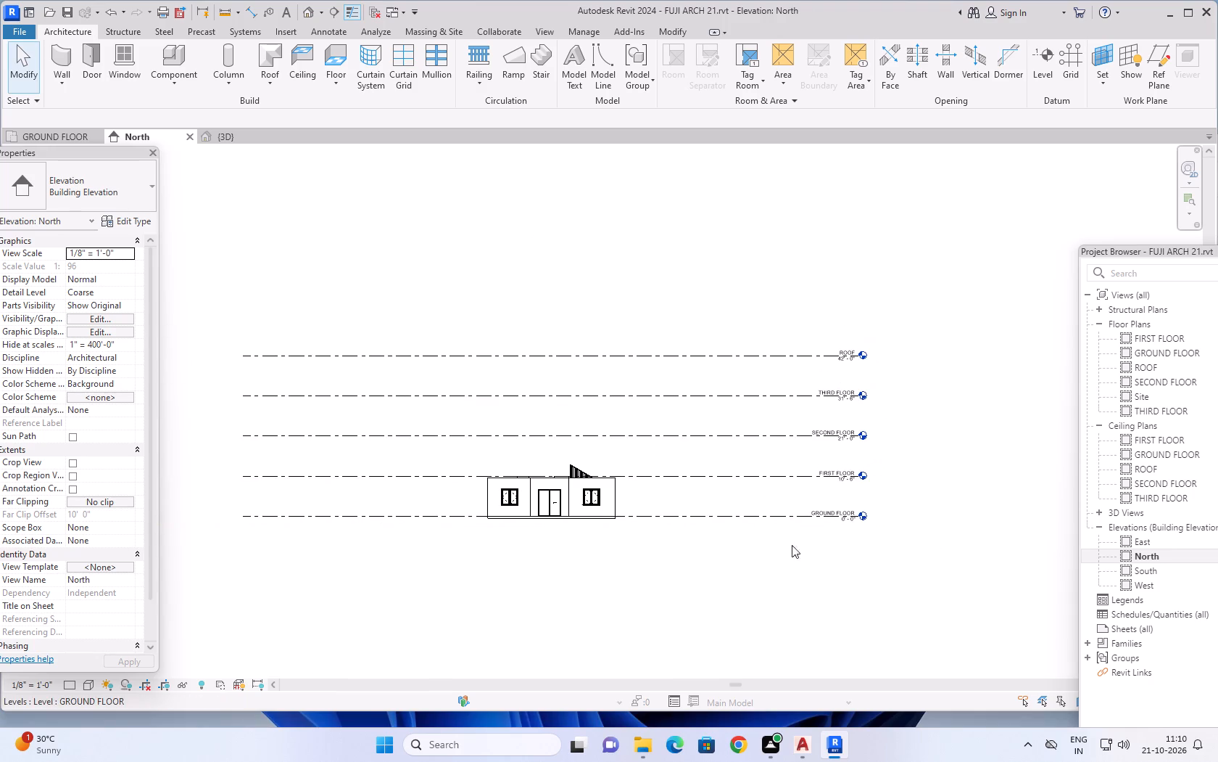
middle_click_drag(784, 552, 914, 562)
scroll(644, 498, "up", 4)
scroll(723, 507, "up", 3)
middle_click_drag(884, 512, 899, 473)
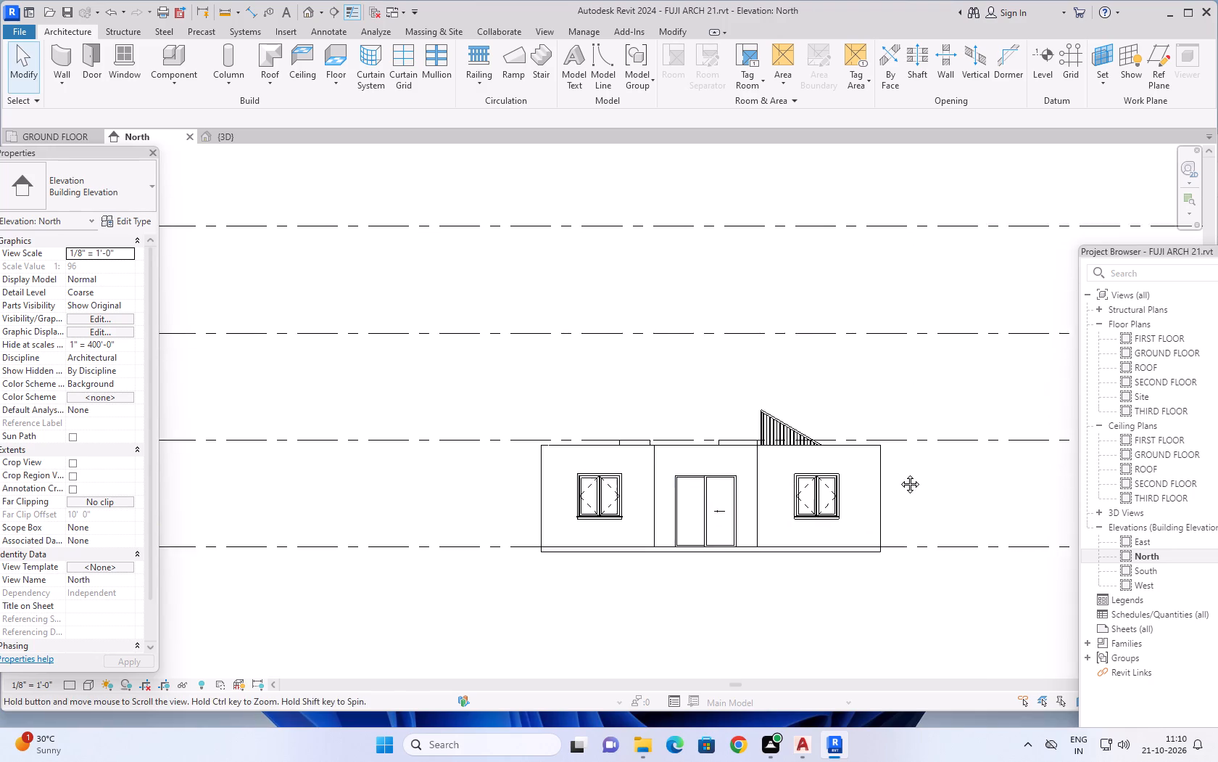
middle_click_drag(899, 473, 904, 462)
left_click_drag(990, 465, 494, 465)
left_click(632, 50)
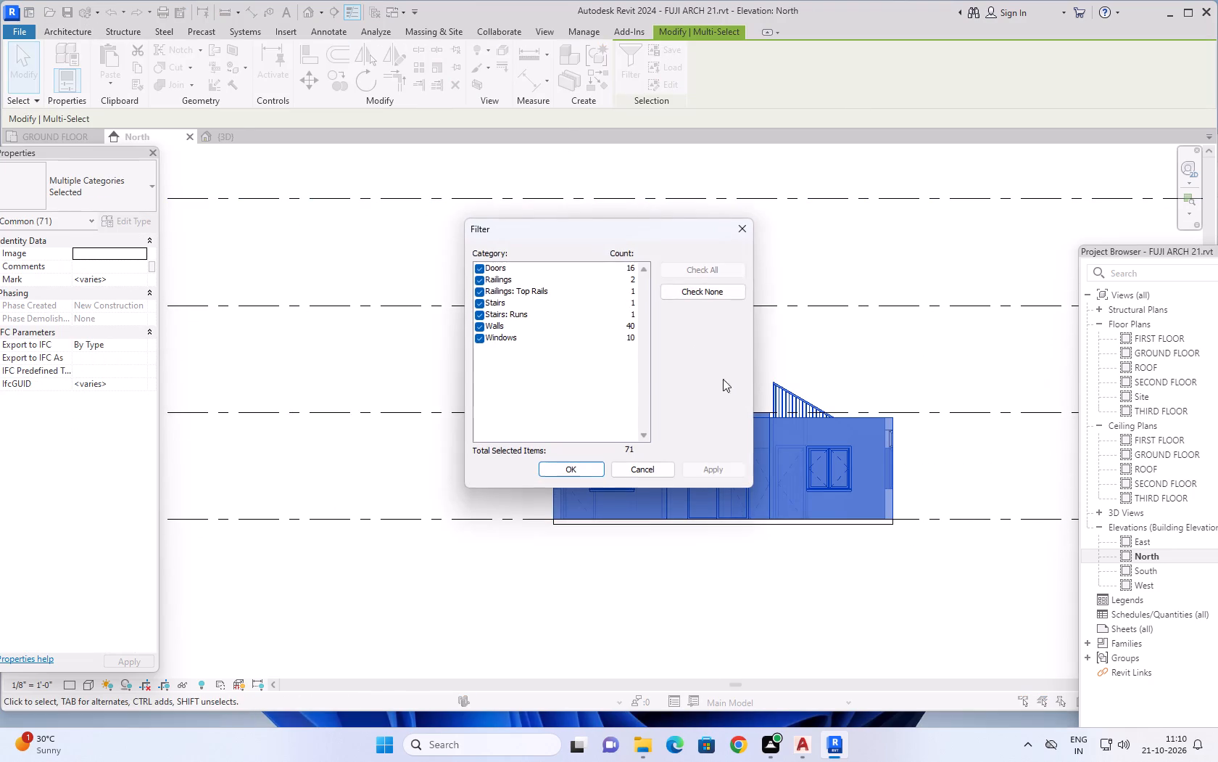
left_click(706, 289)
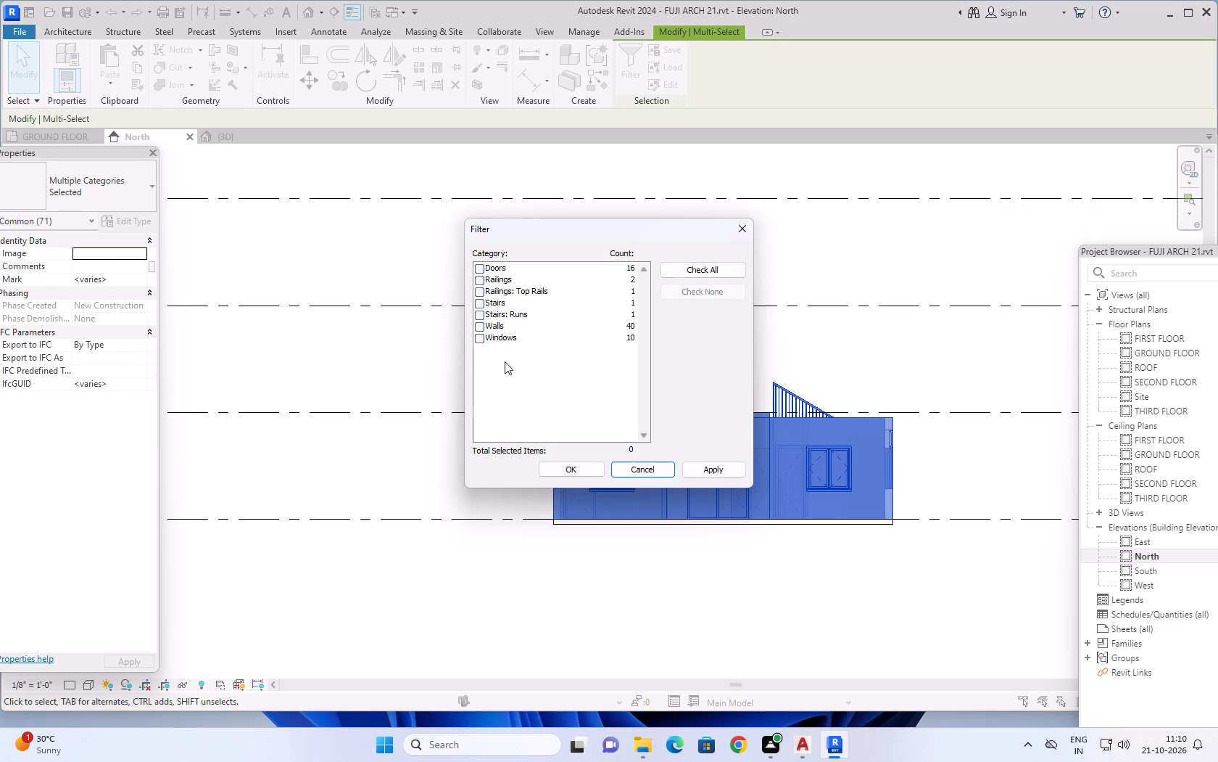
left_click(480, 337)
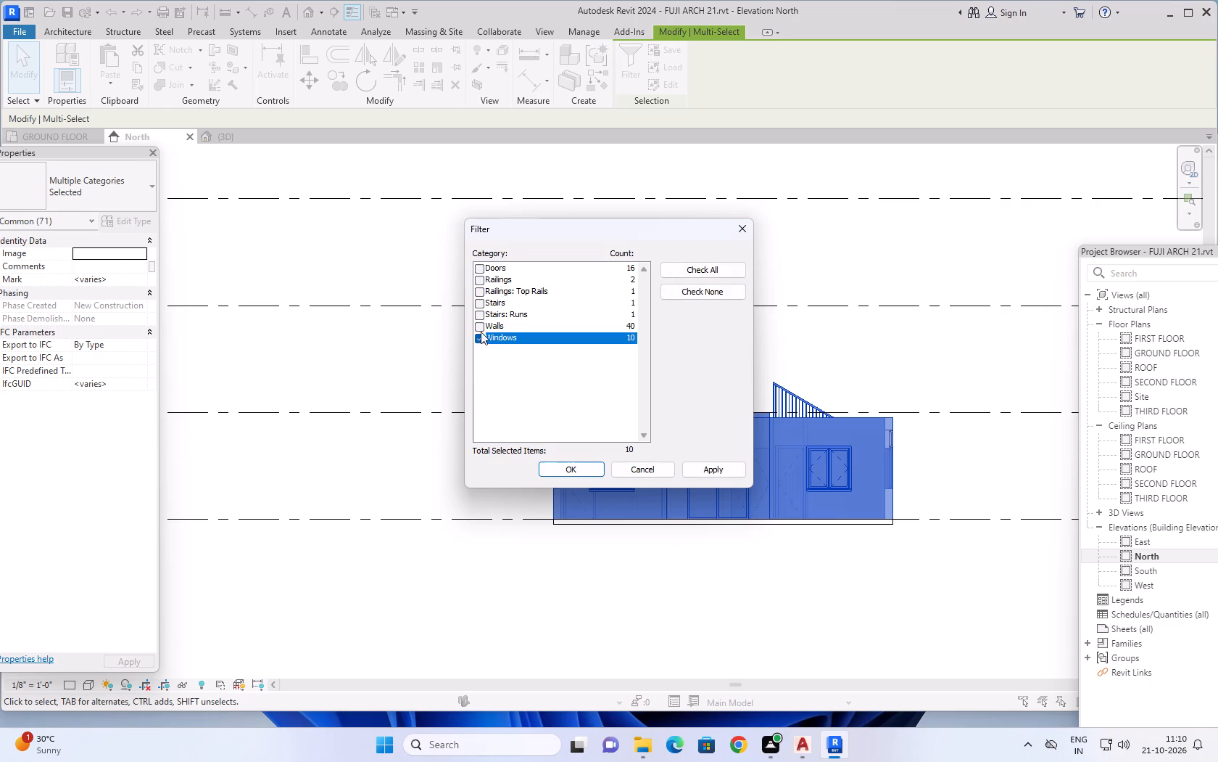
left_click(478, 327)
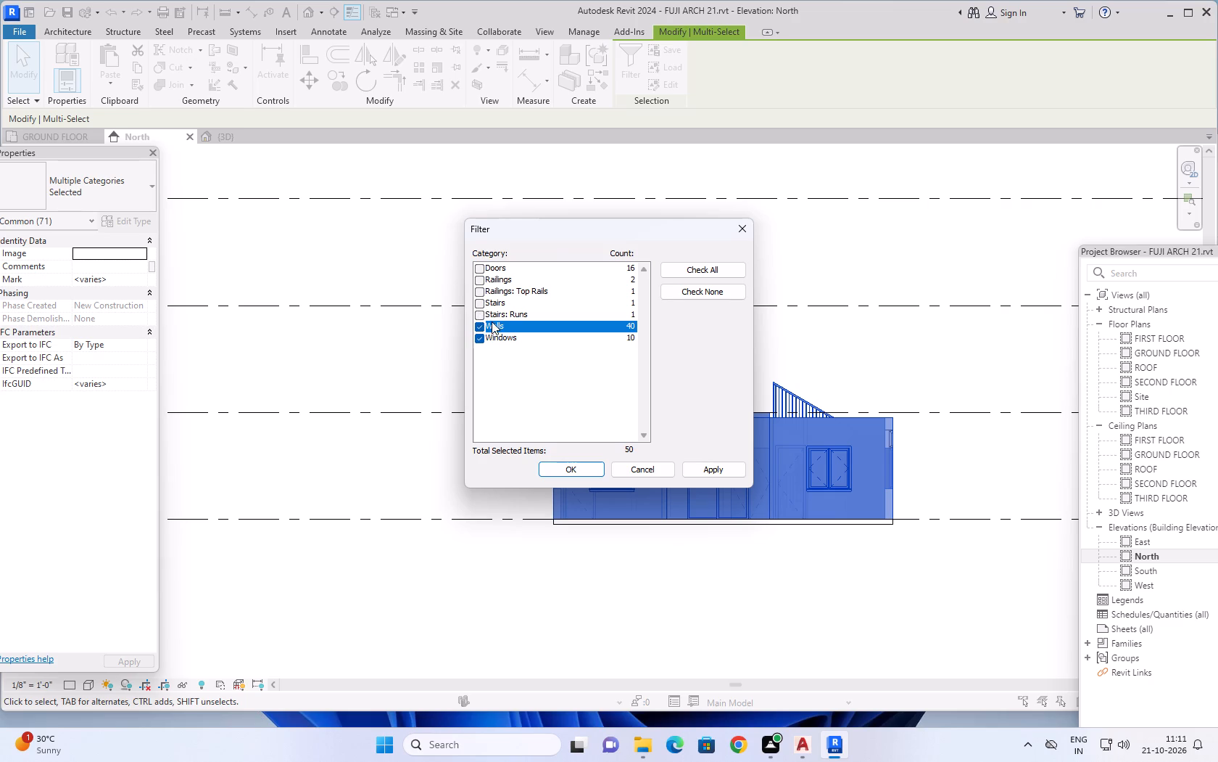
left_click(479, 313)
left_click(478, 299)
left_click(477, 286)
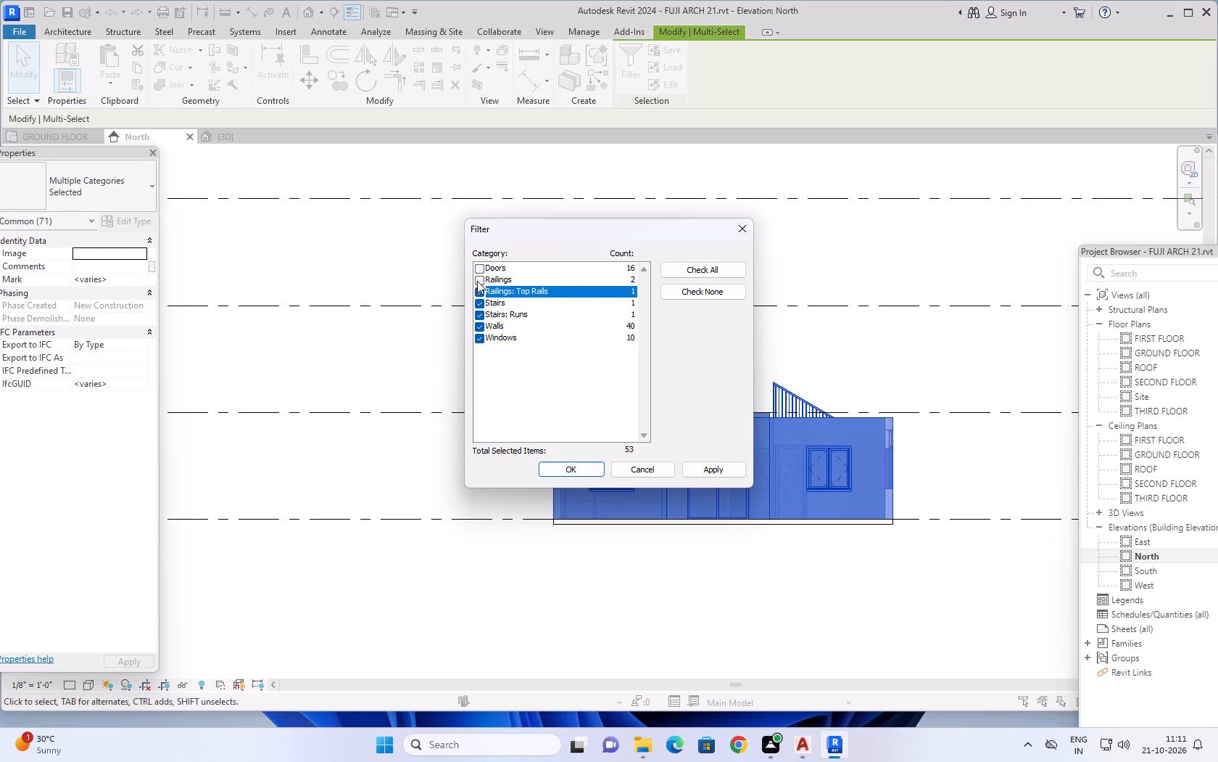
left_click(477, 279)
left_click(480, 267)
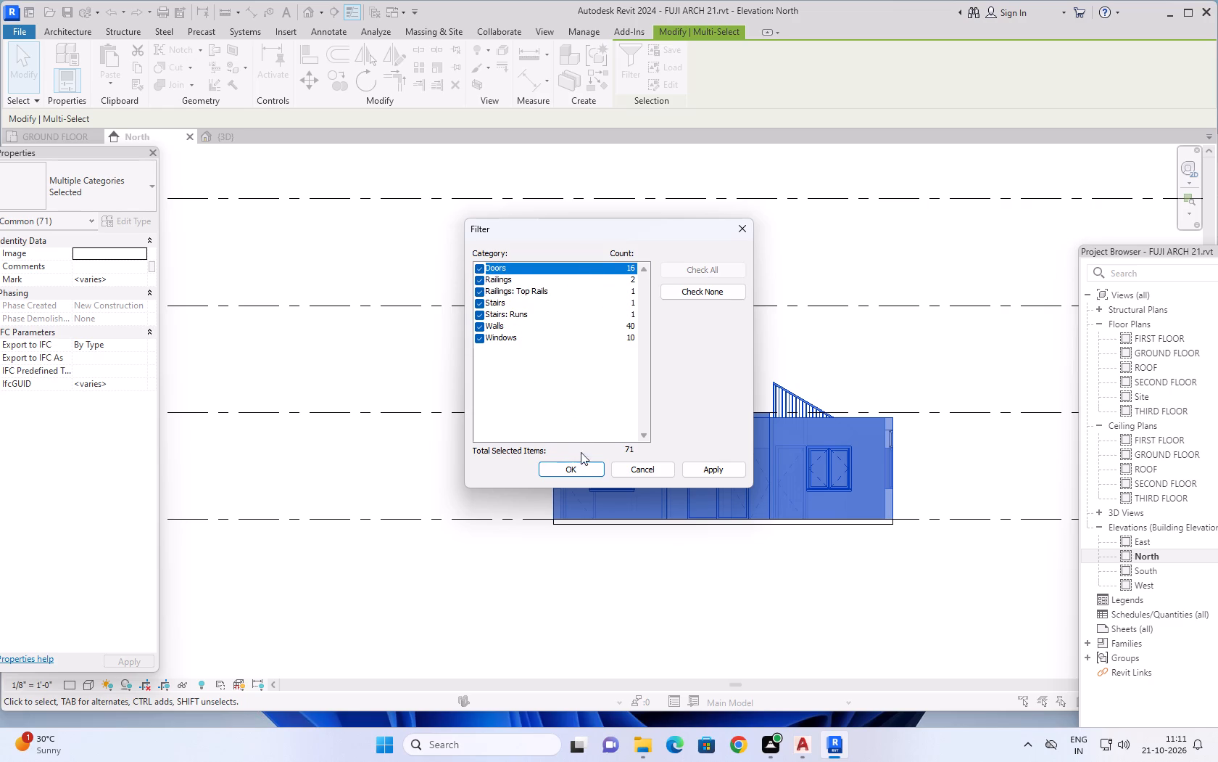
left_click(726, 471)
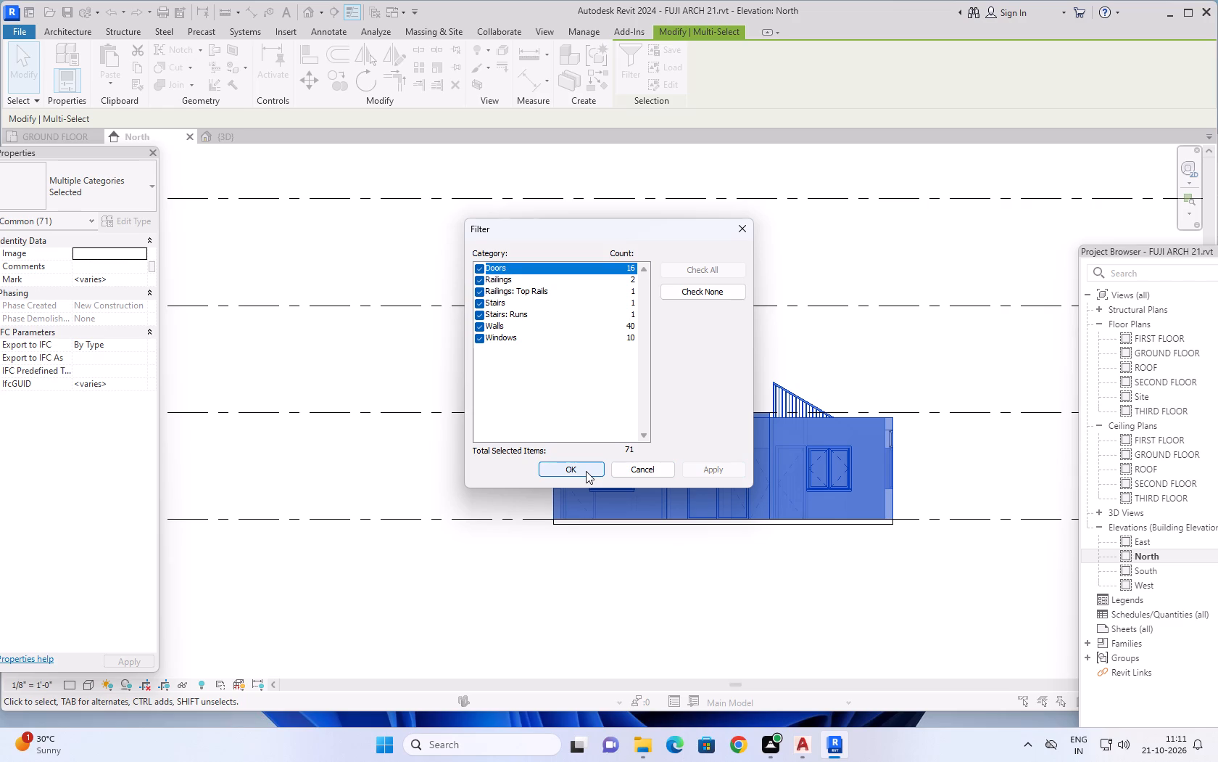
left_click(586, 471)
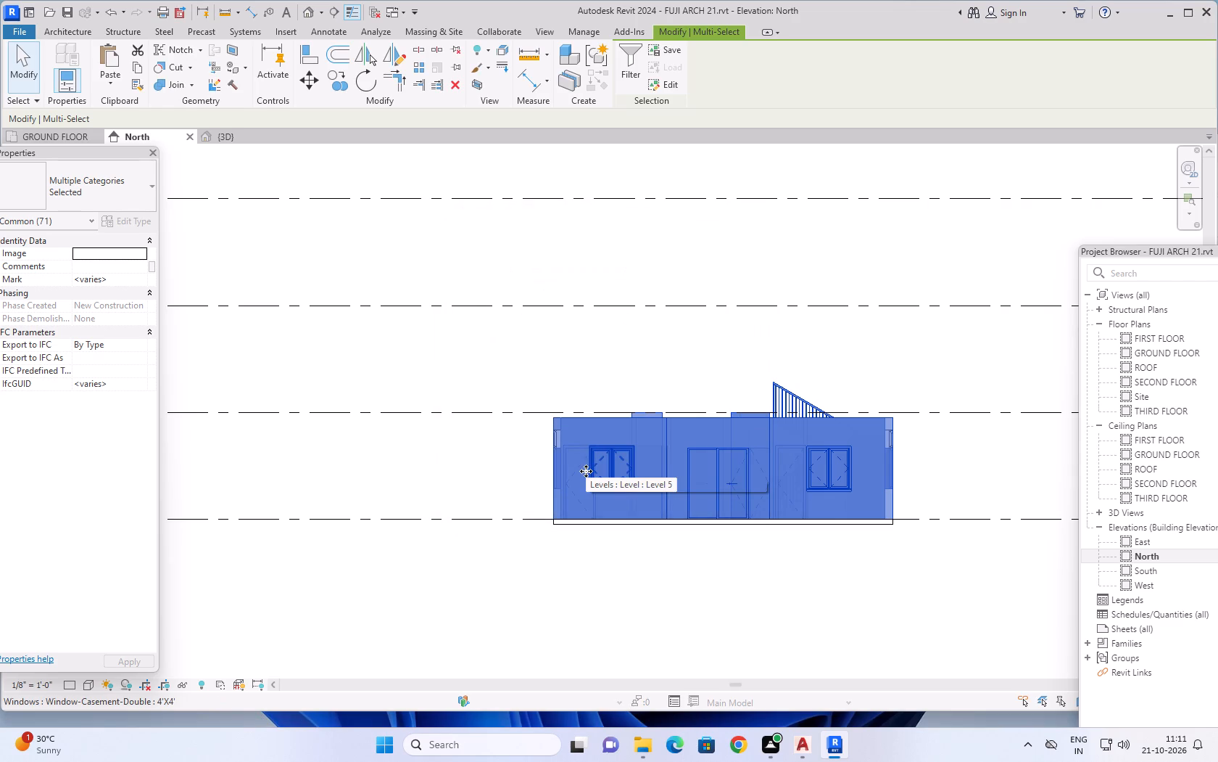
Copy the selected storey elements, paste them aligned to the FIRST FLOOR level, and clear the selection.
left_click(142, 67)
left_click(112, 79)
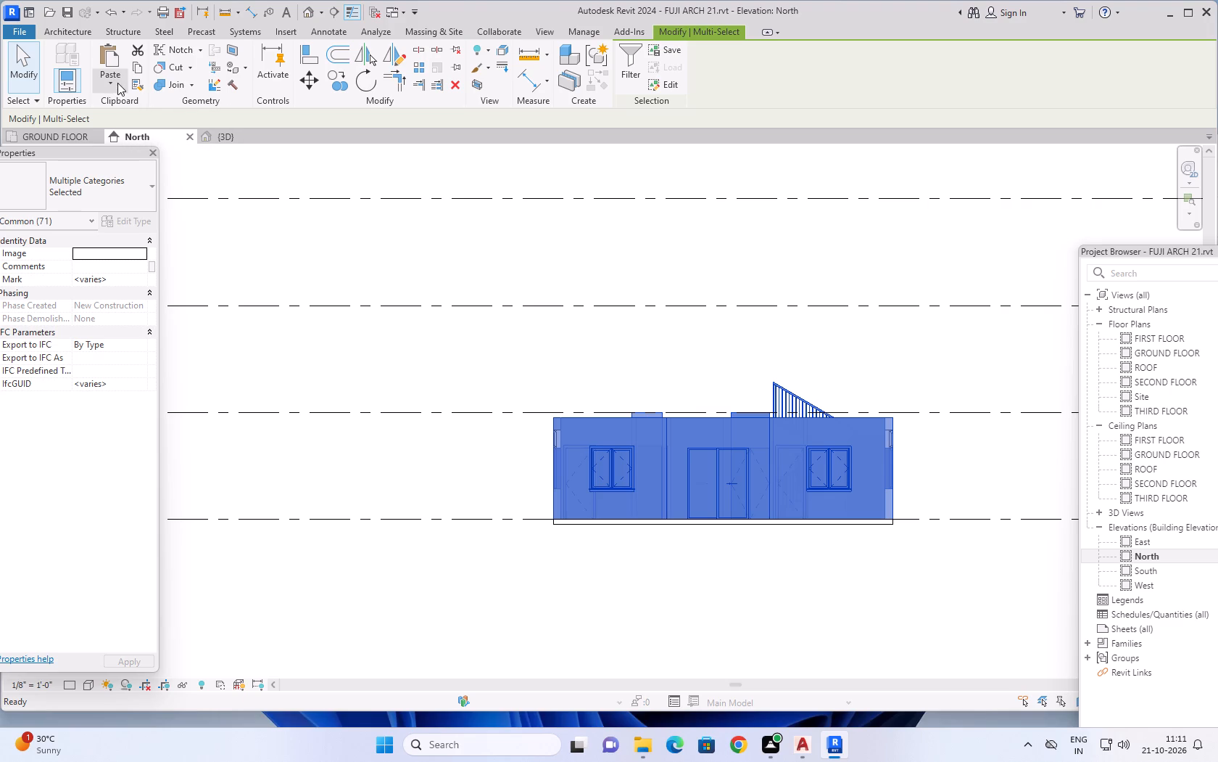
left_click(188, 131)
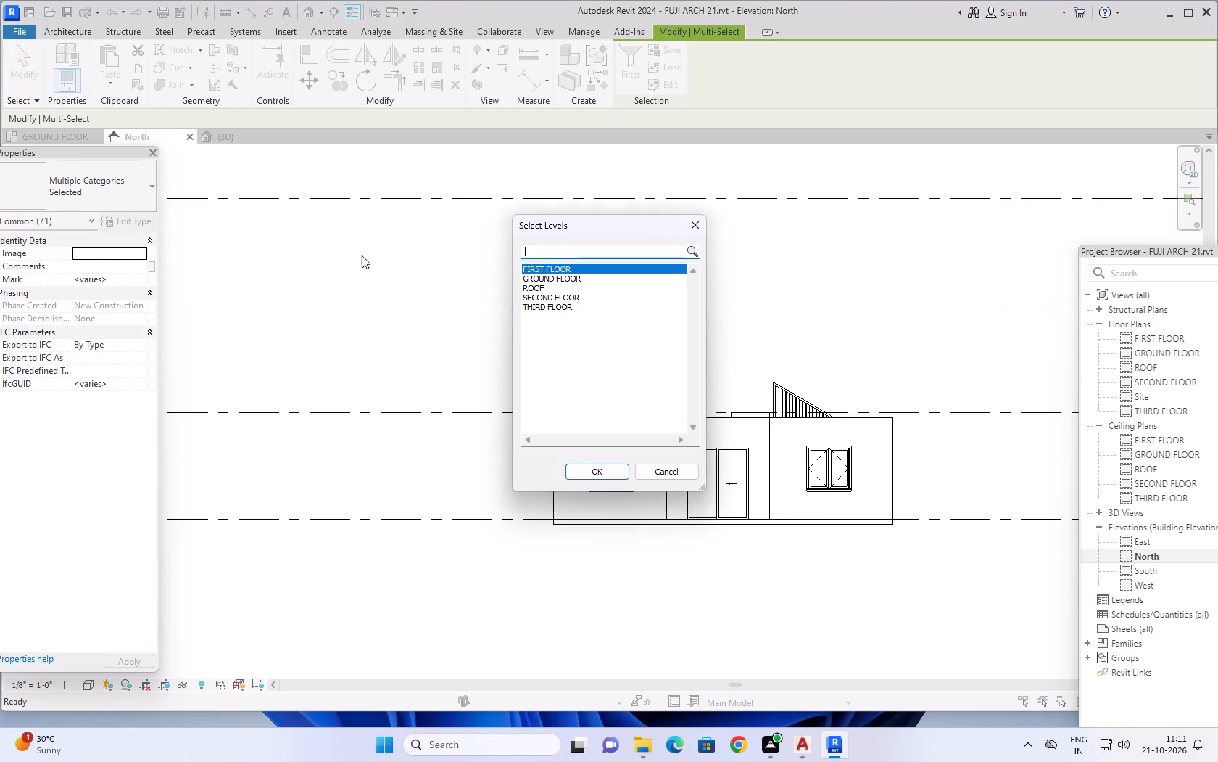
scroll(416, 280, "down", 2)
scroll(821, 289, "down", 3)
left_click(600, 472)
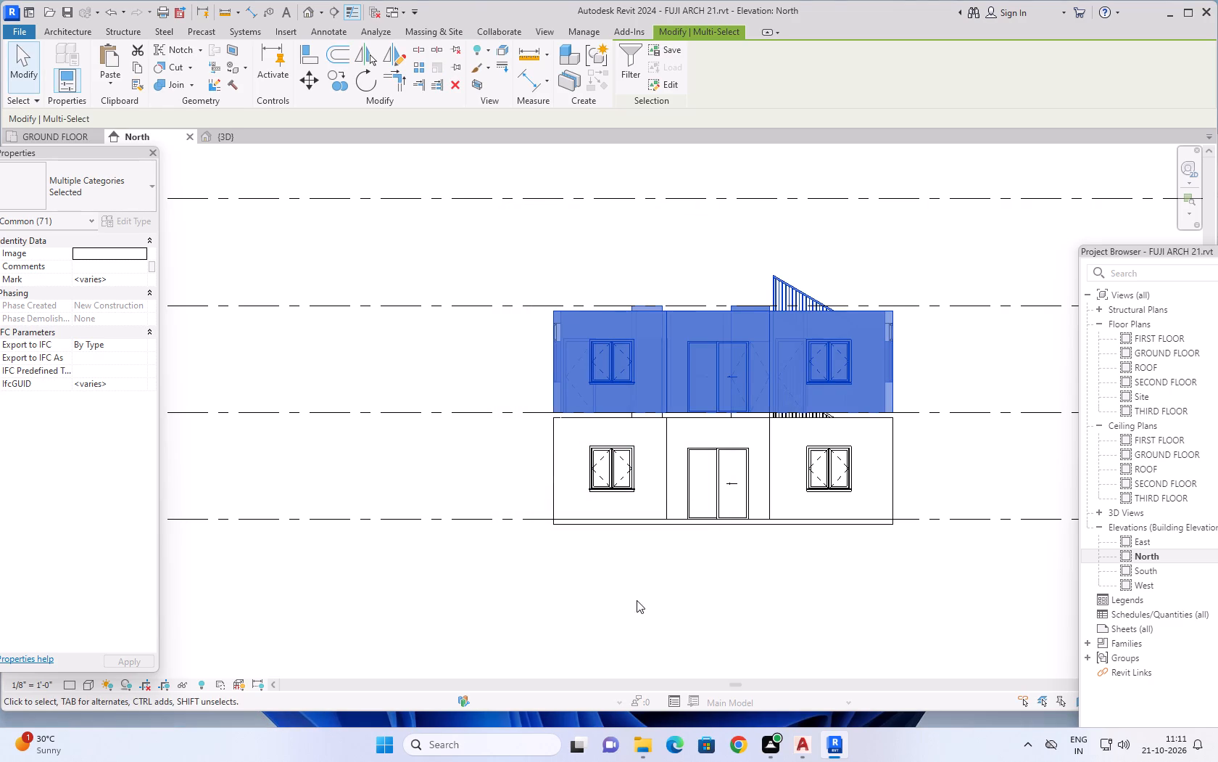
key("Escape")
key("Escape")
scroll(686, 584, "down", 3)
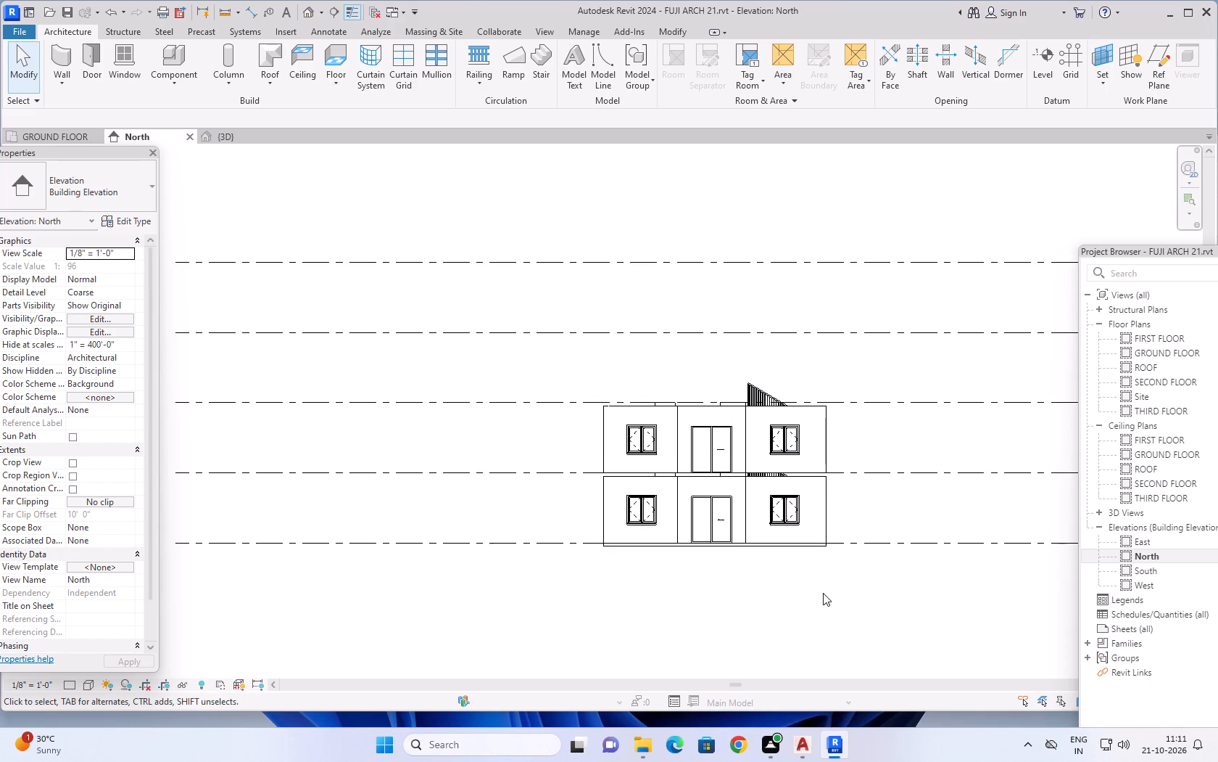
middle_click_drag(817, 597, 633, 586)
scroll(656, 578, "down", 3)
middle_click_drag(737, 600, 731, 601)
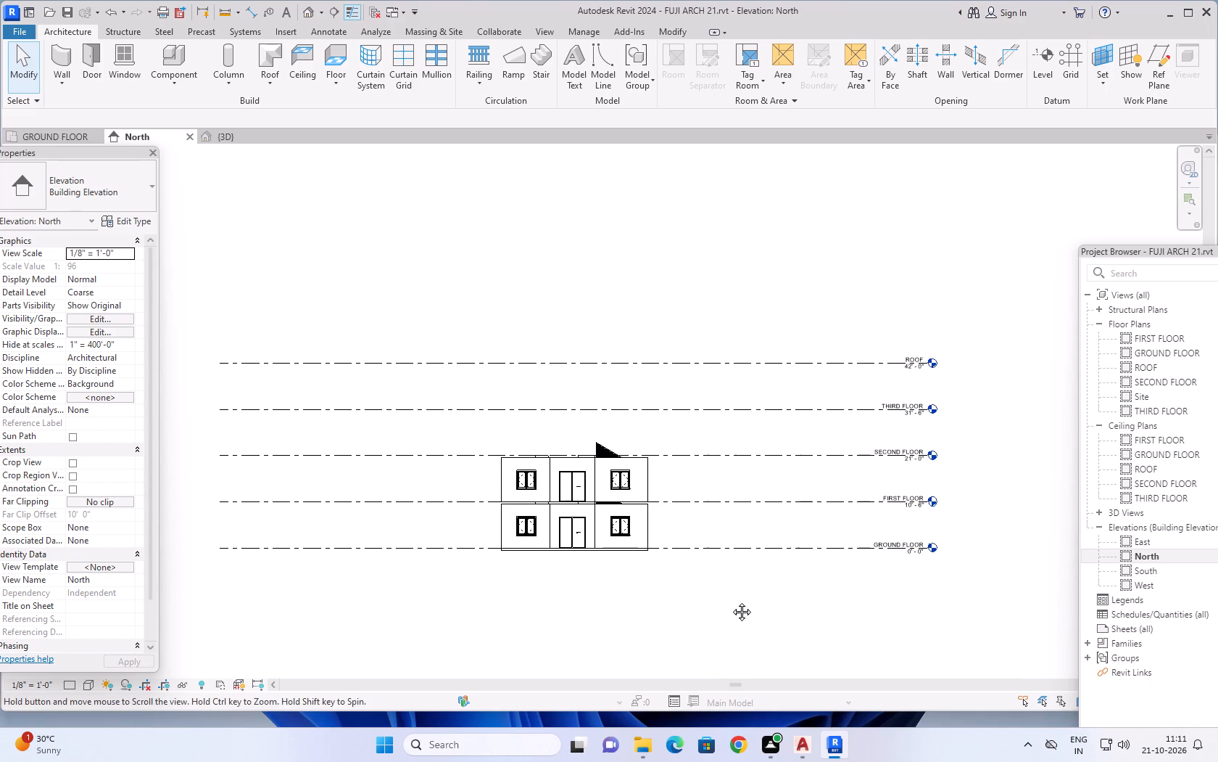
Look over the stacked storeys in the North elevation and the flat layout in the GROUND FLOOR plan.
middle_click_drag(731, 601, 722, 603)
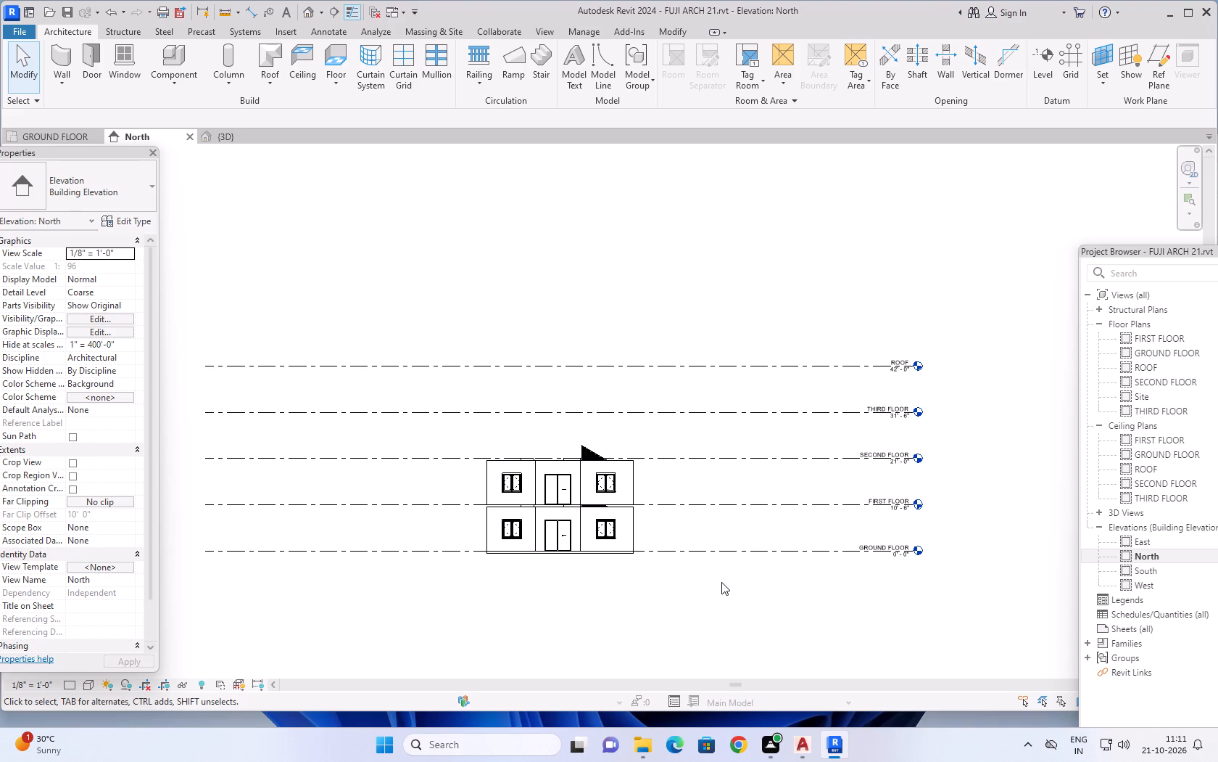
scroll(631, 590, "up", 2)
middle_click_drag(658, 564, 674, 552)
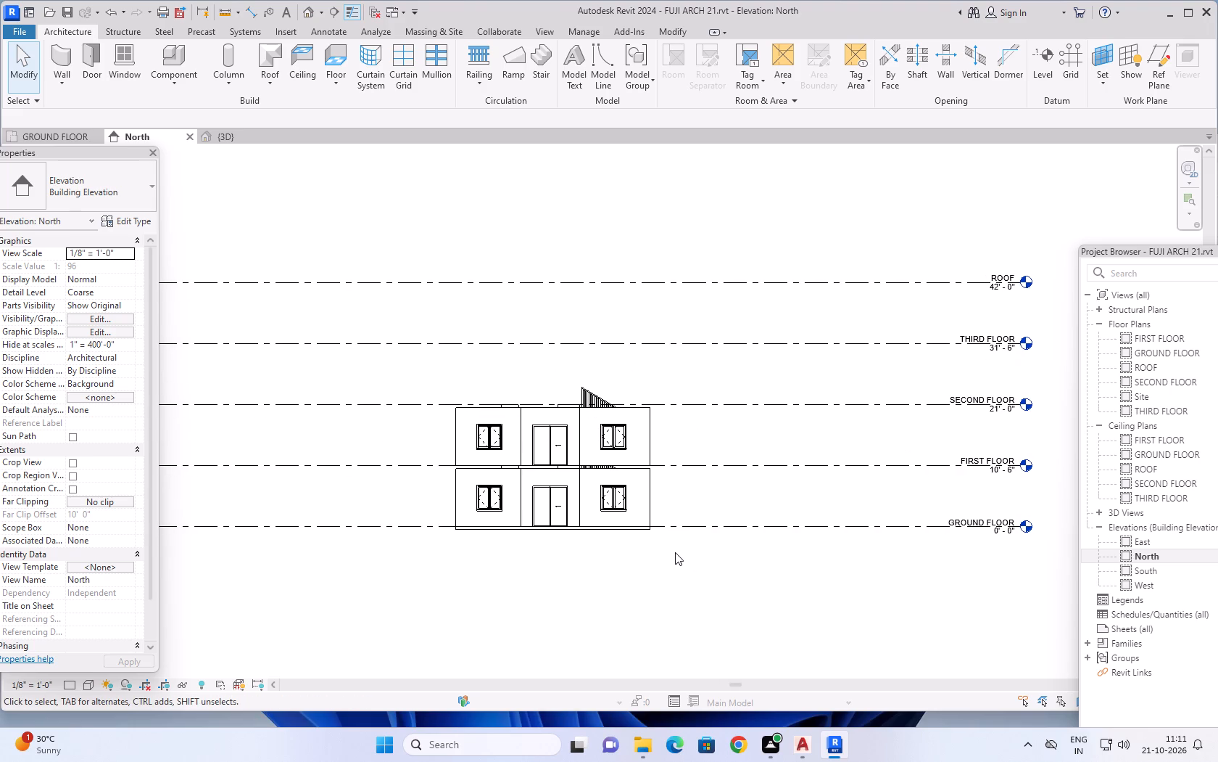
left_click(43, 135)
scroll(539, 394, "down", 1)
middle_click_drag(708, 451, 692, 396)
scroll(689, 394, "up", 1)
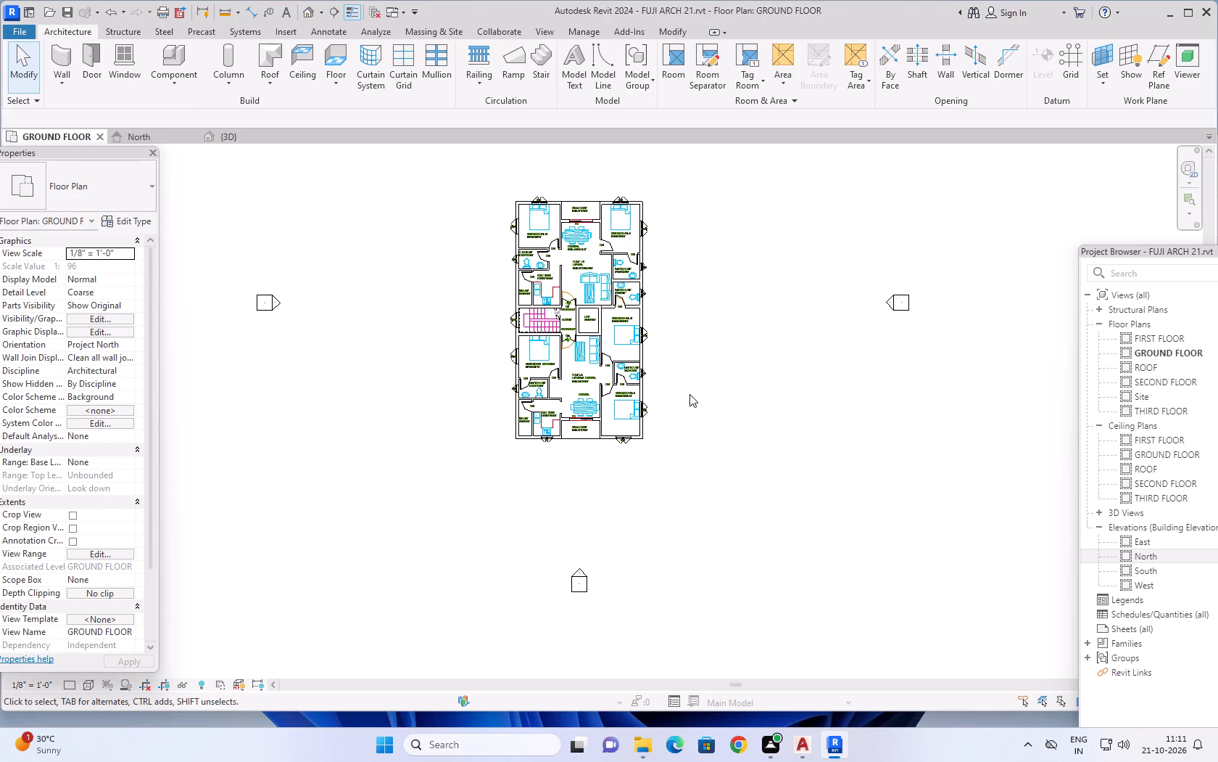
scroll(685, 391, "up", 2)
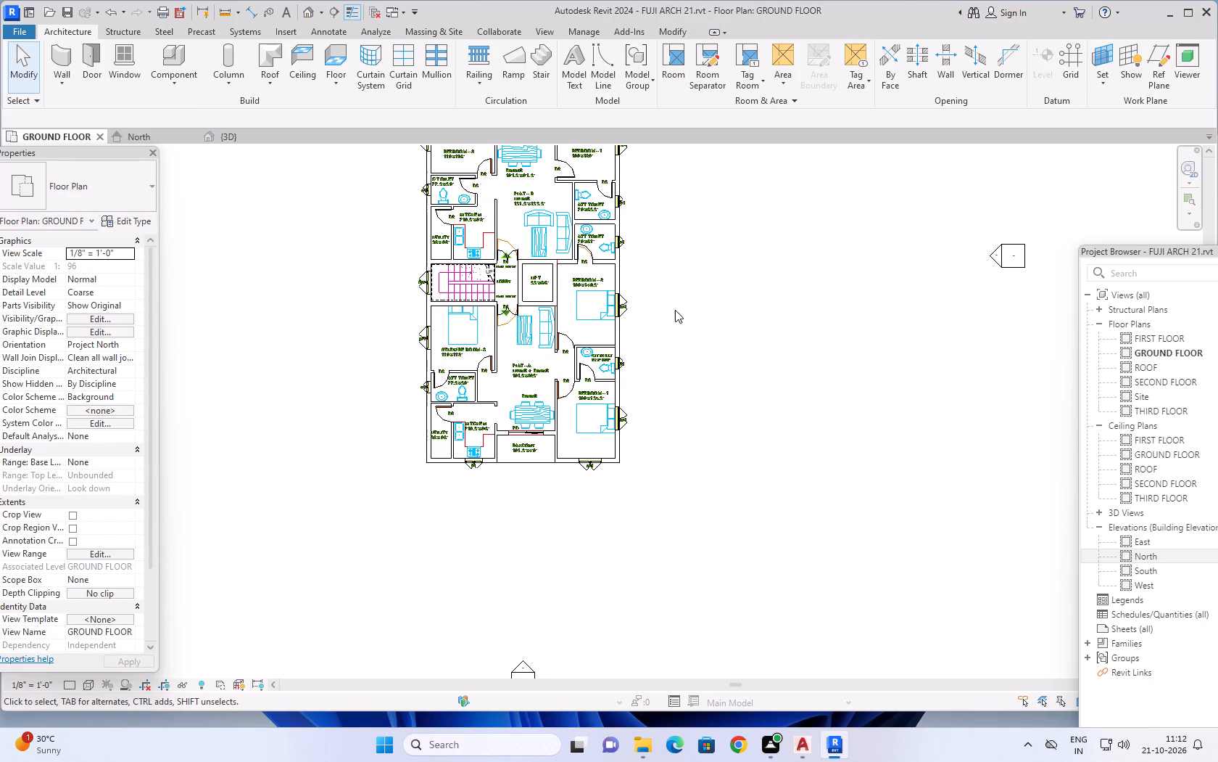
scroll(689, 310, "down", 1)
middle_click_drag(697, 278, 721, 343)
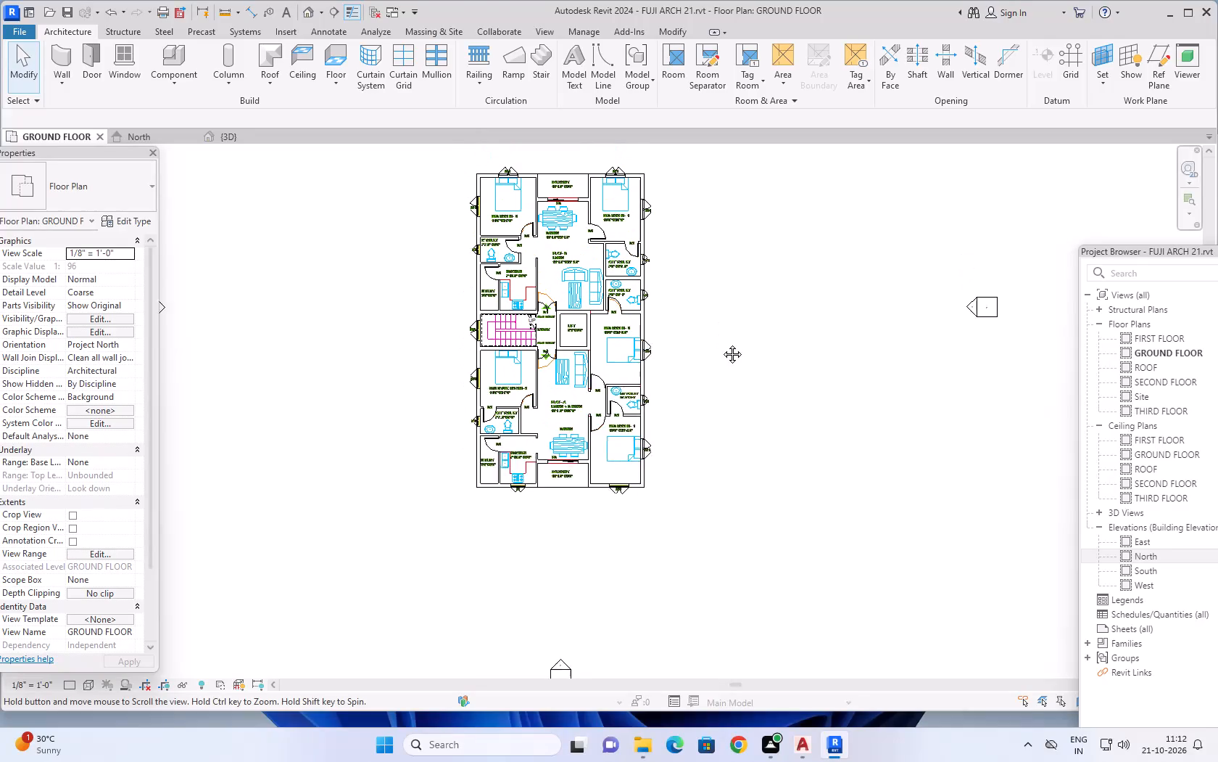
middle_click_drag(721, 343, 736, 364)
scroll(587, 373, "up", 1)
scroll(736, 355, "up", 1)
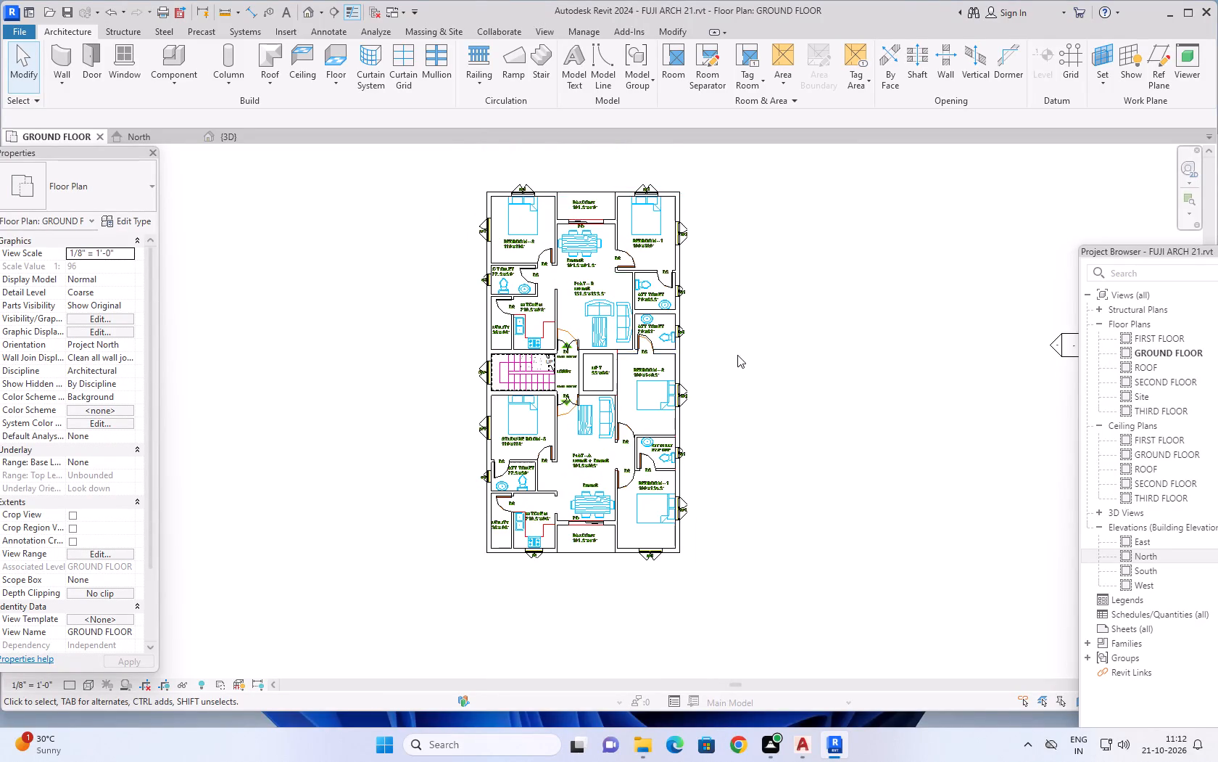
scroll(739, 357, "down", 1)
middle_click_drag(749, 369, 753, 348)
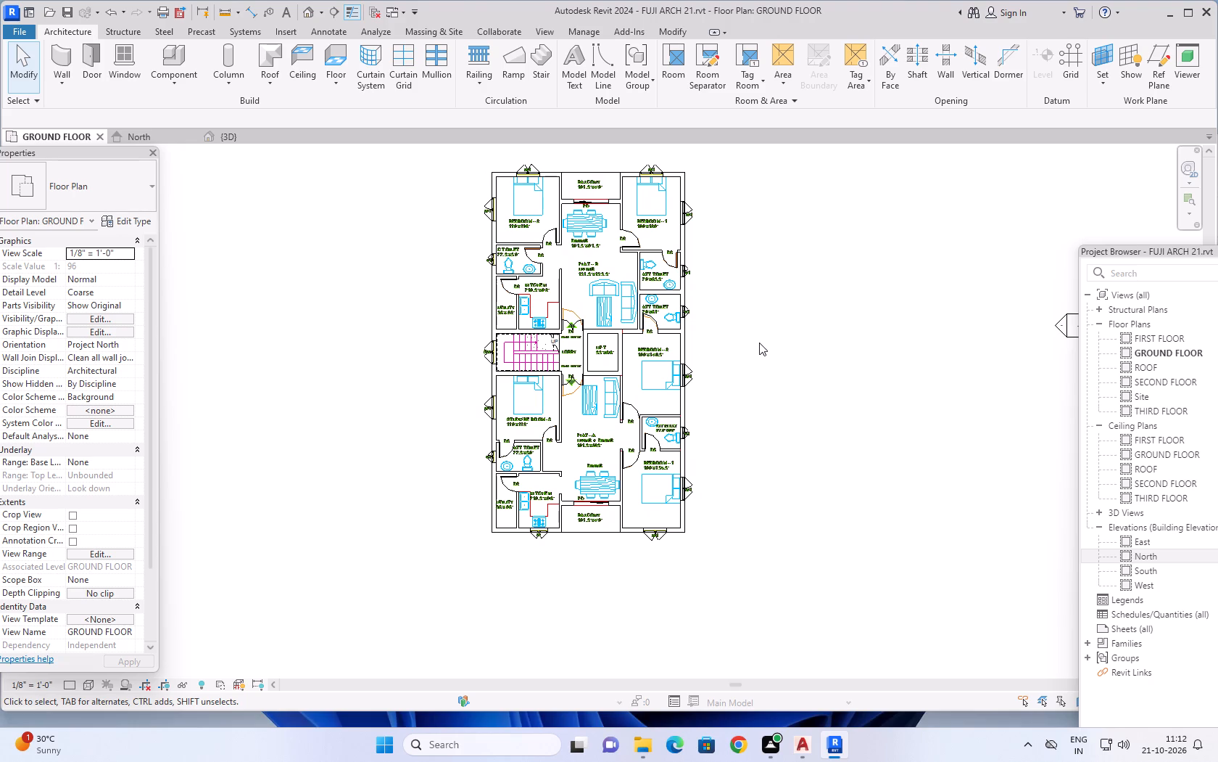
scroll(759, 343, "down", 1)
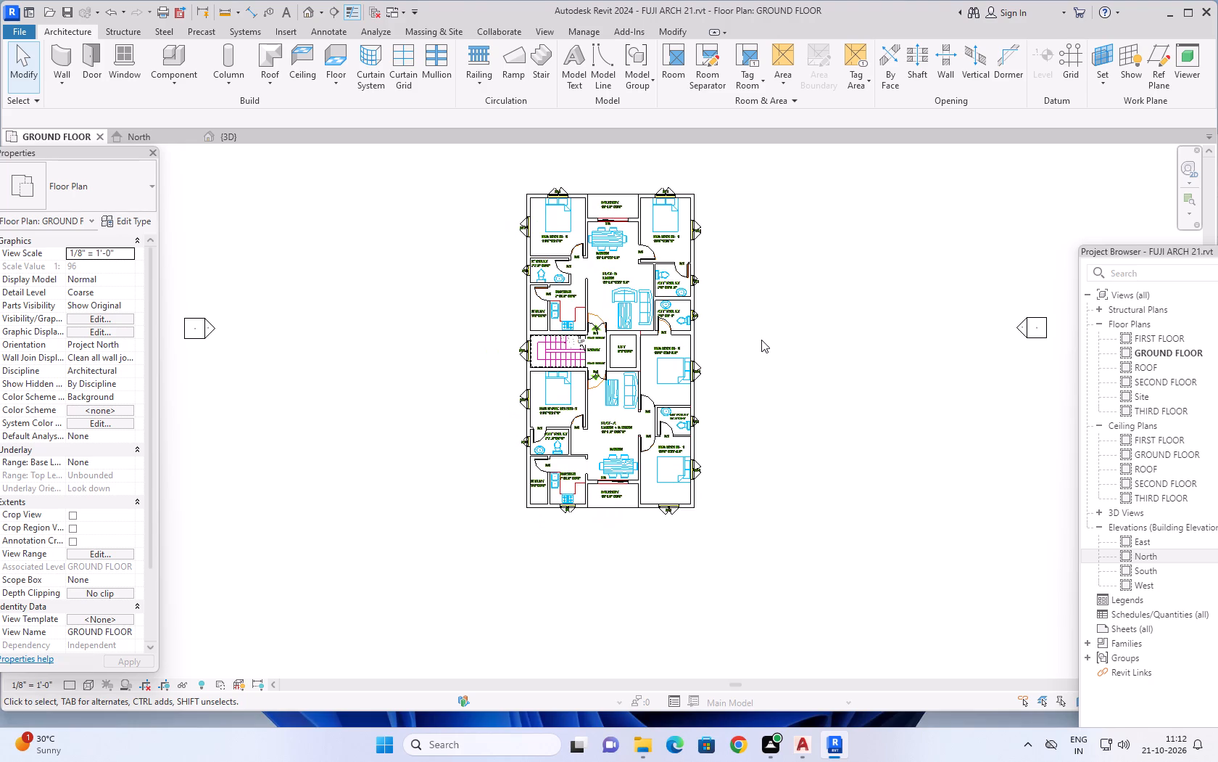
middle_click_drag(763, 308, 750, 362)
scroll(748, 356, "down", 2)
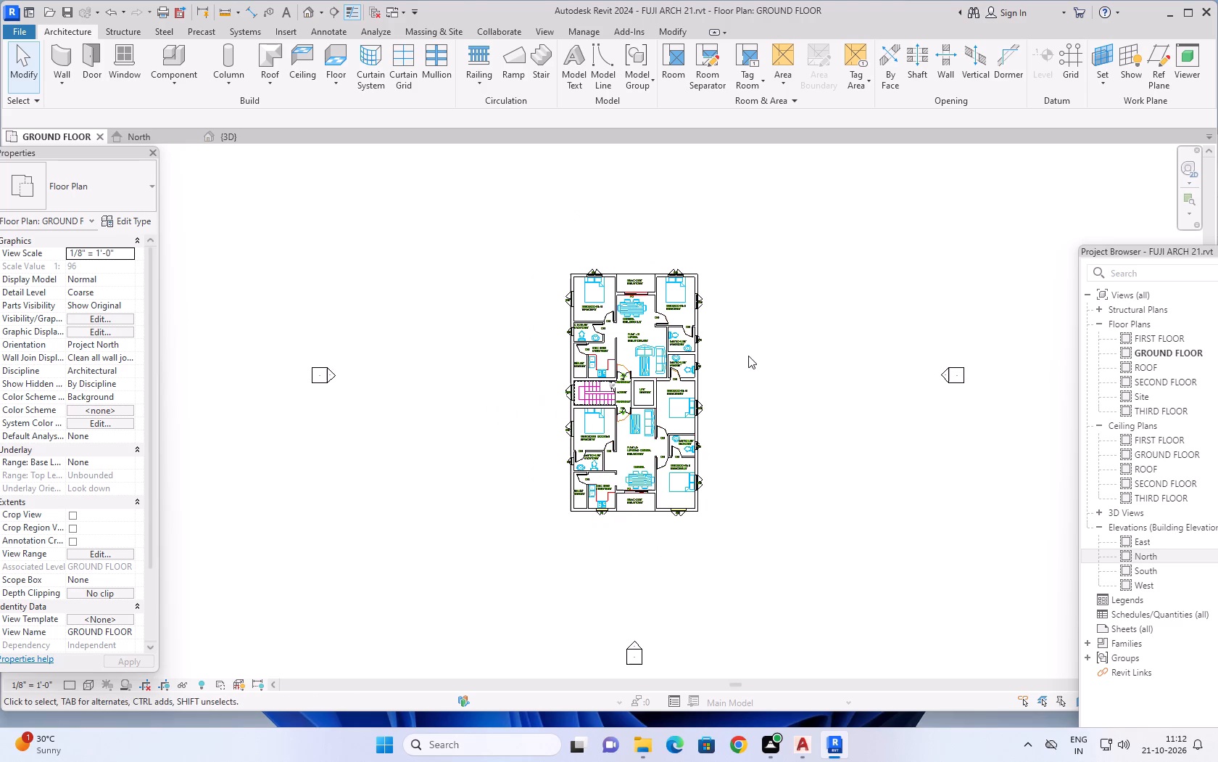
middle_click_drag(753, 360, 754, 340)
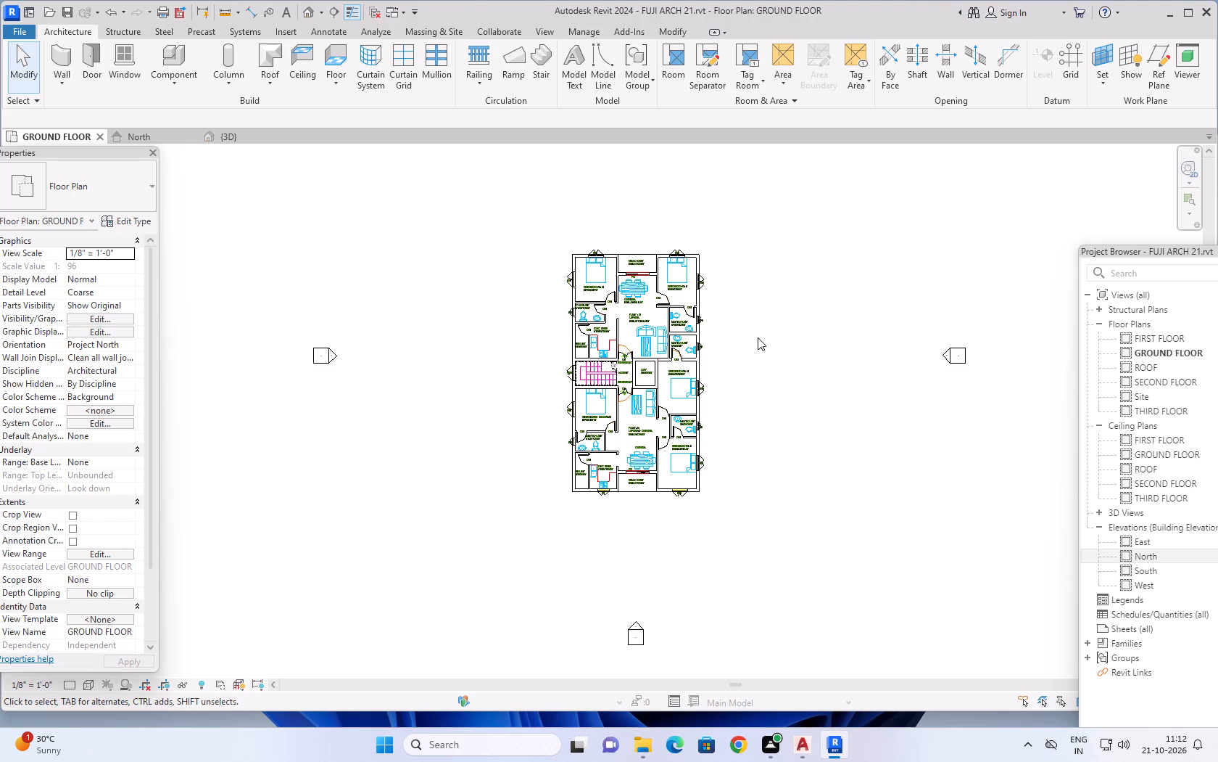
scroll(758, 337, "down", 1)
middle_click_drag(758, 337, 739, 367)
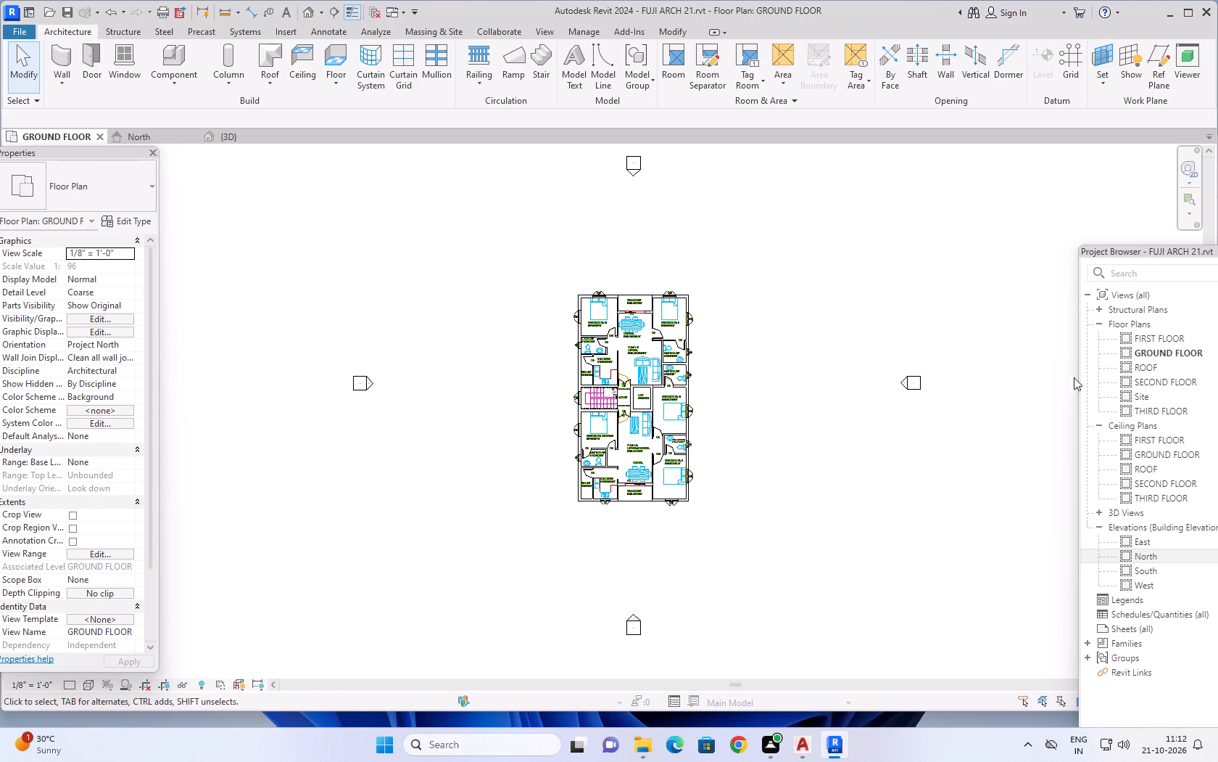
Open the FIRST FLOOR floor plan and frame the whole building.
double_click(1154, 338)
scroll(566, 337, "down", 1)
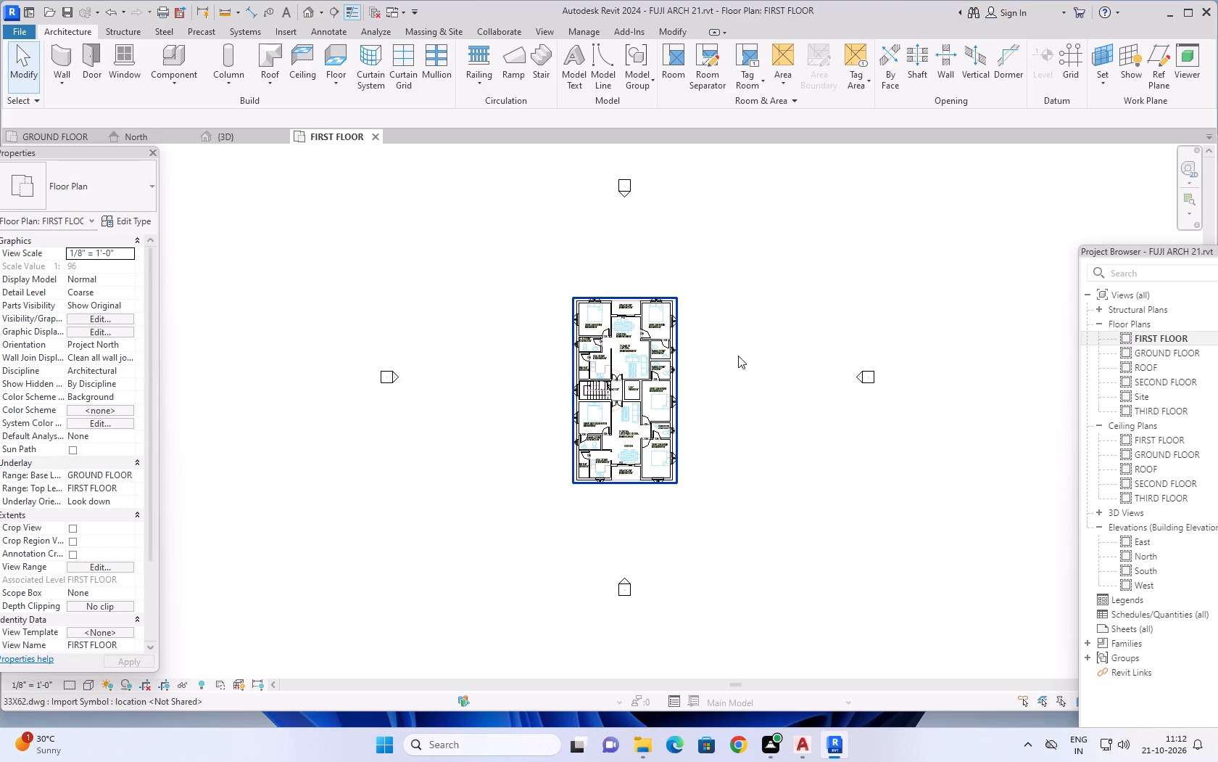
scroll(738, 356, "up", 6)
middle_click_drag(734, 340, 837, 292)
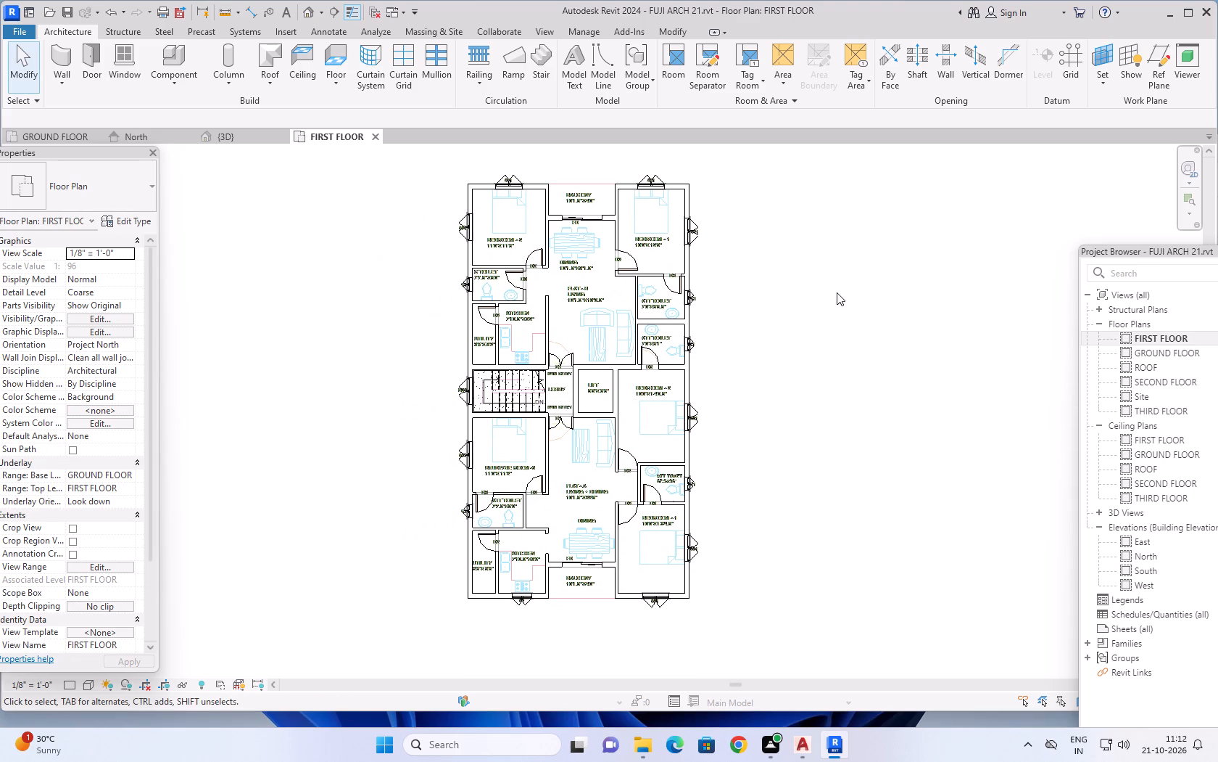
Start a 6" floor on FIRST FLOOR and sketch its boundary from Flat-B's outer Bedroom-2 corner, around the balcony recess, to the outer Bedroom-1 corner.
left_click(74, 31)
left_click(336, 58)
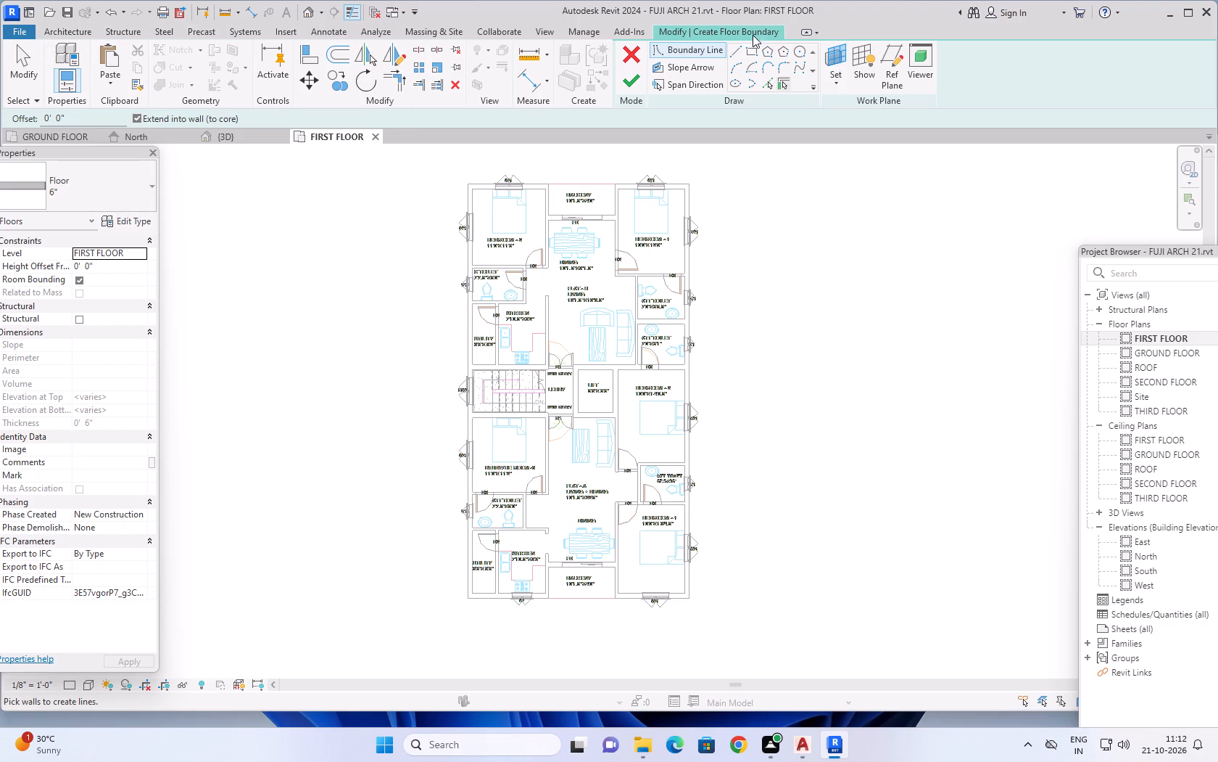
left_click(733, 49)
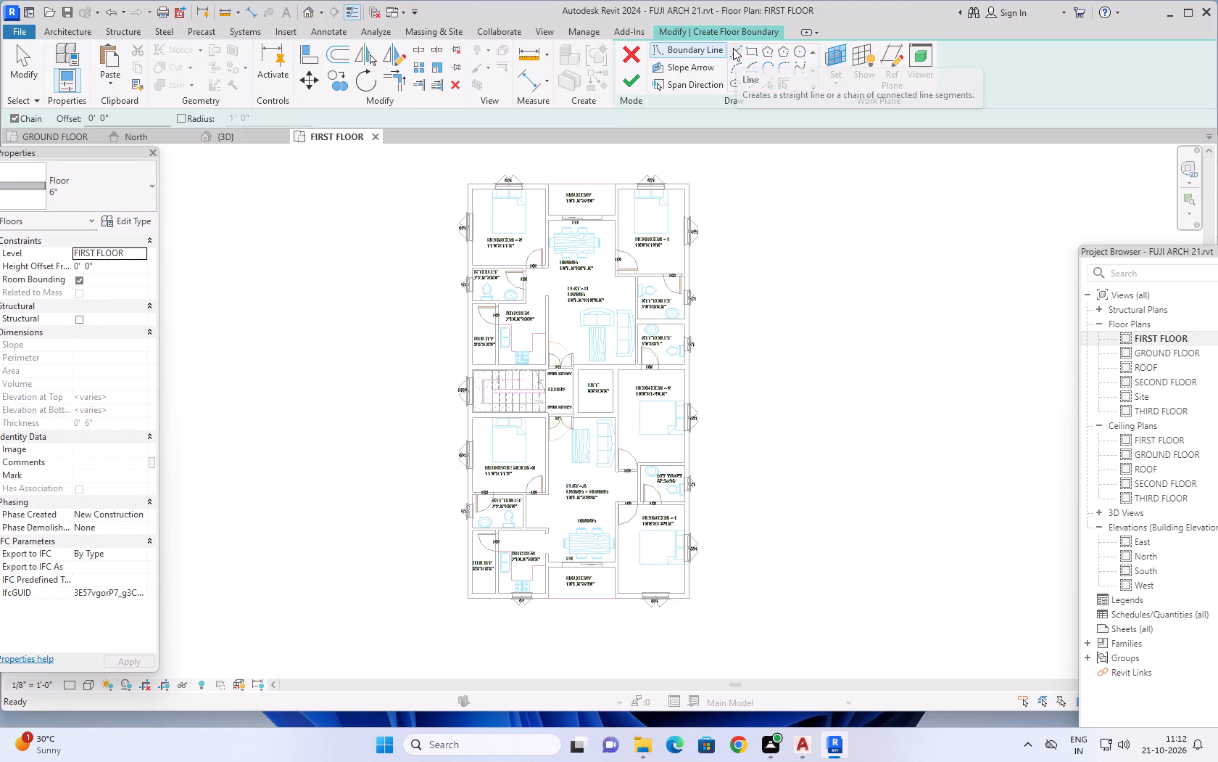
scroll(468, 191, "up", 3)
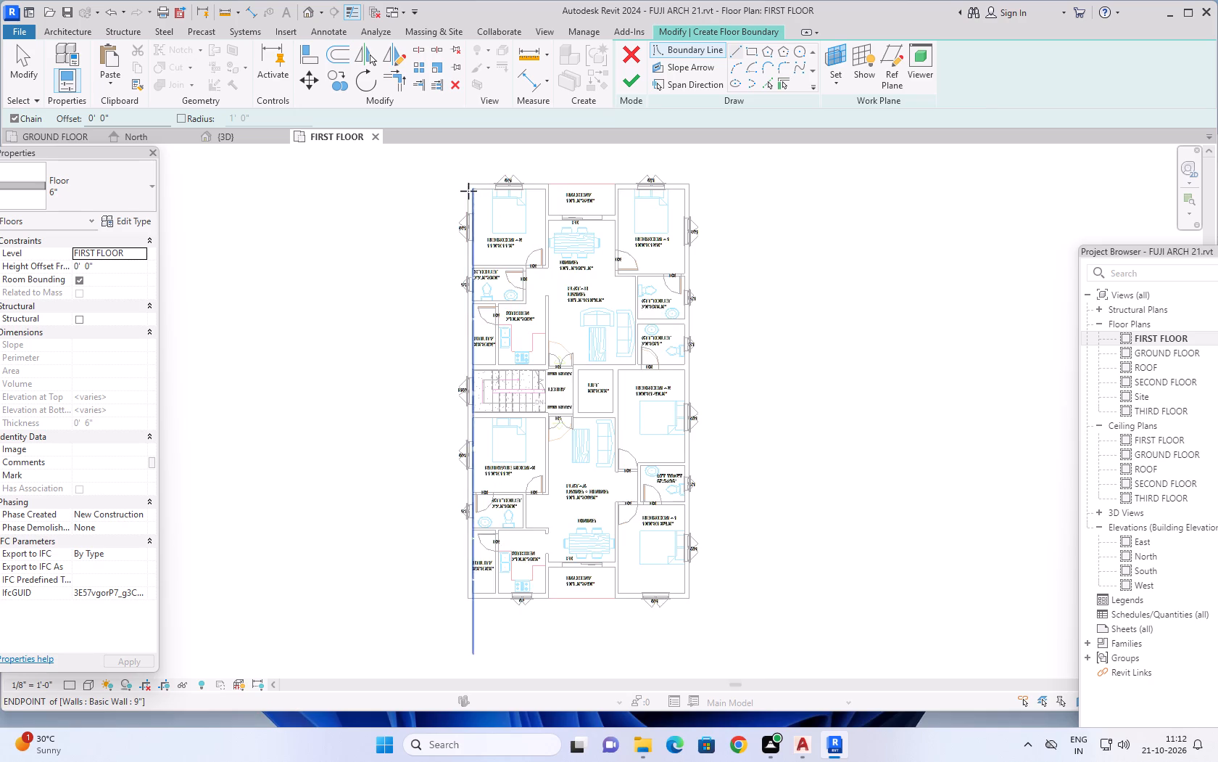
scroll(468, 191, "up", 5)
left_click(460, 173)
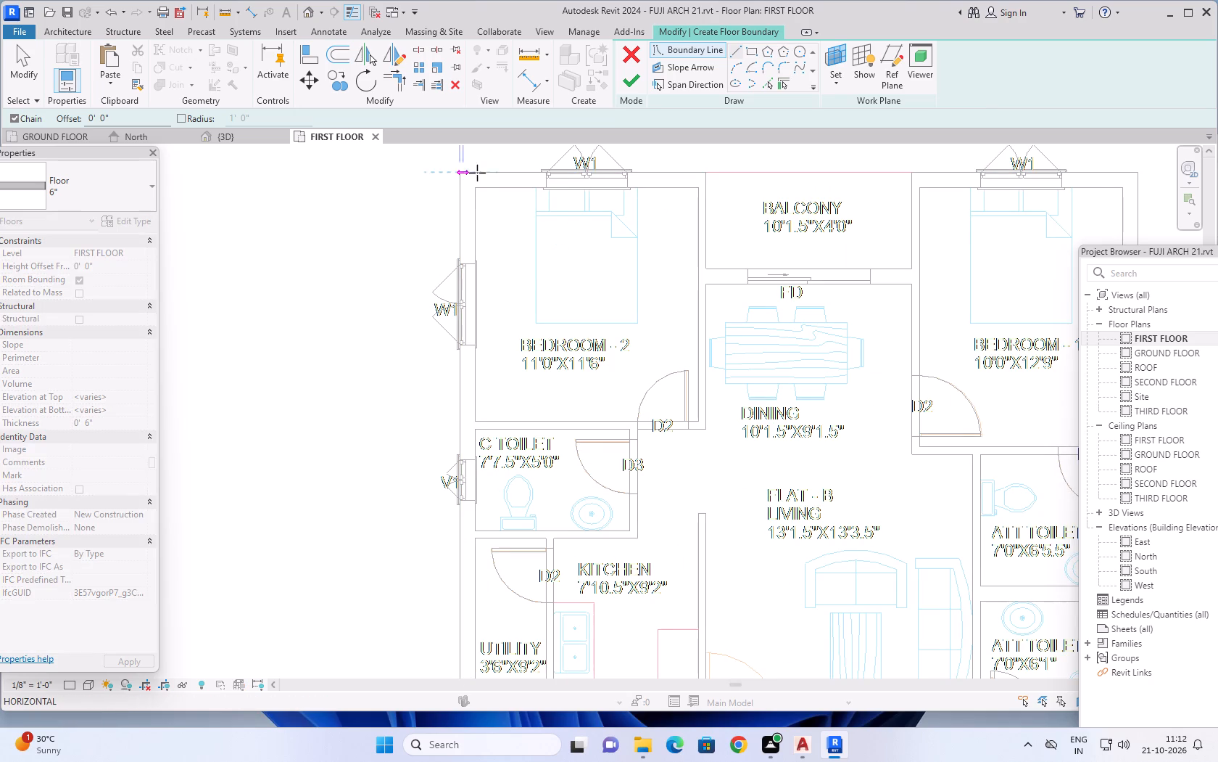
left_click(703, 173)
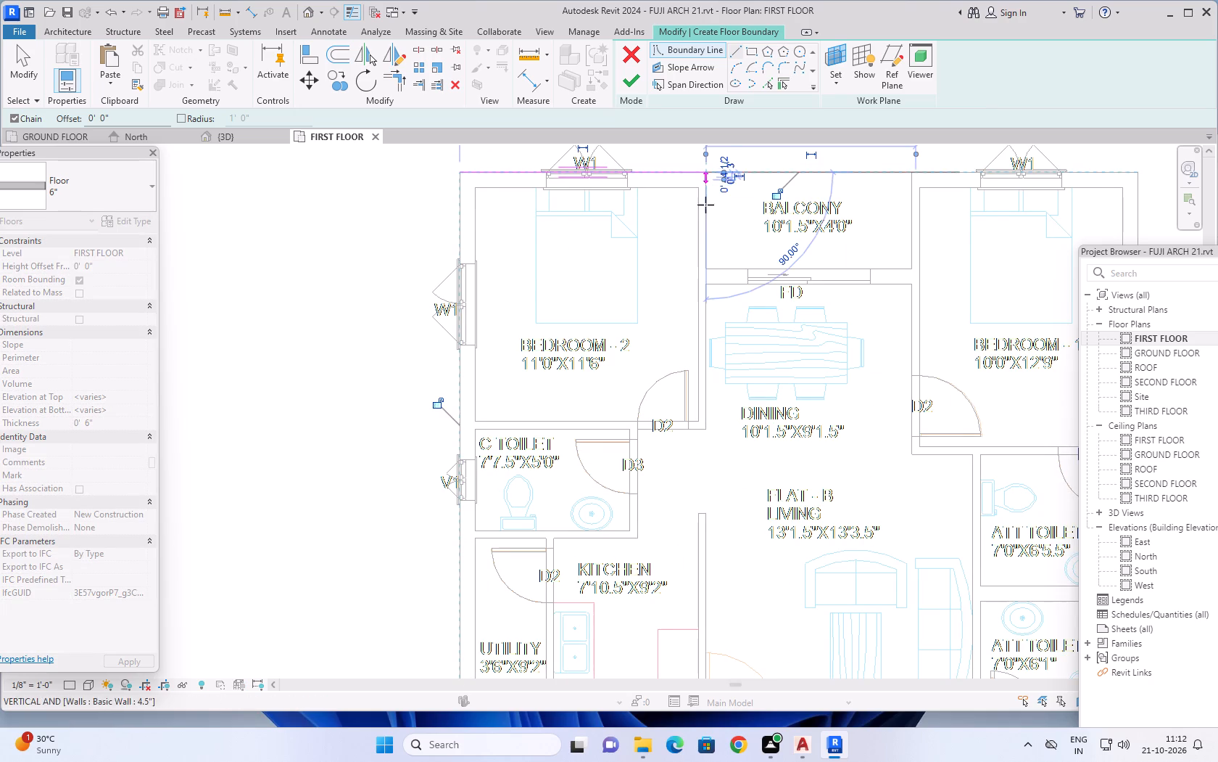
left_click(705, 269)
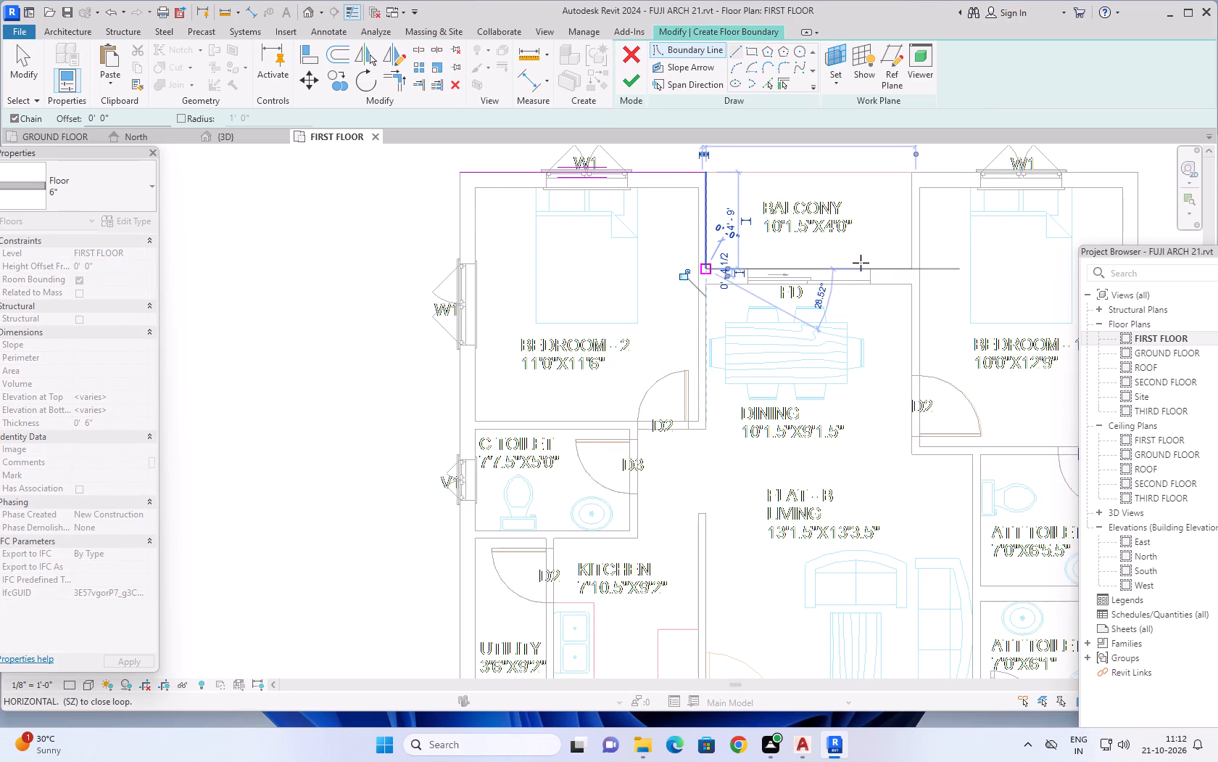
left_click(913, 268)
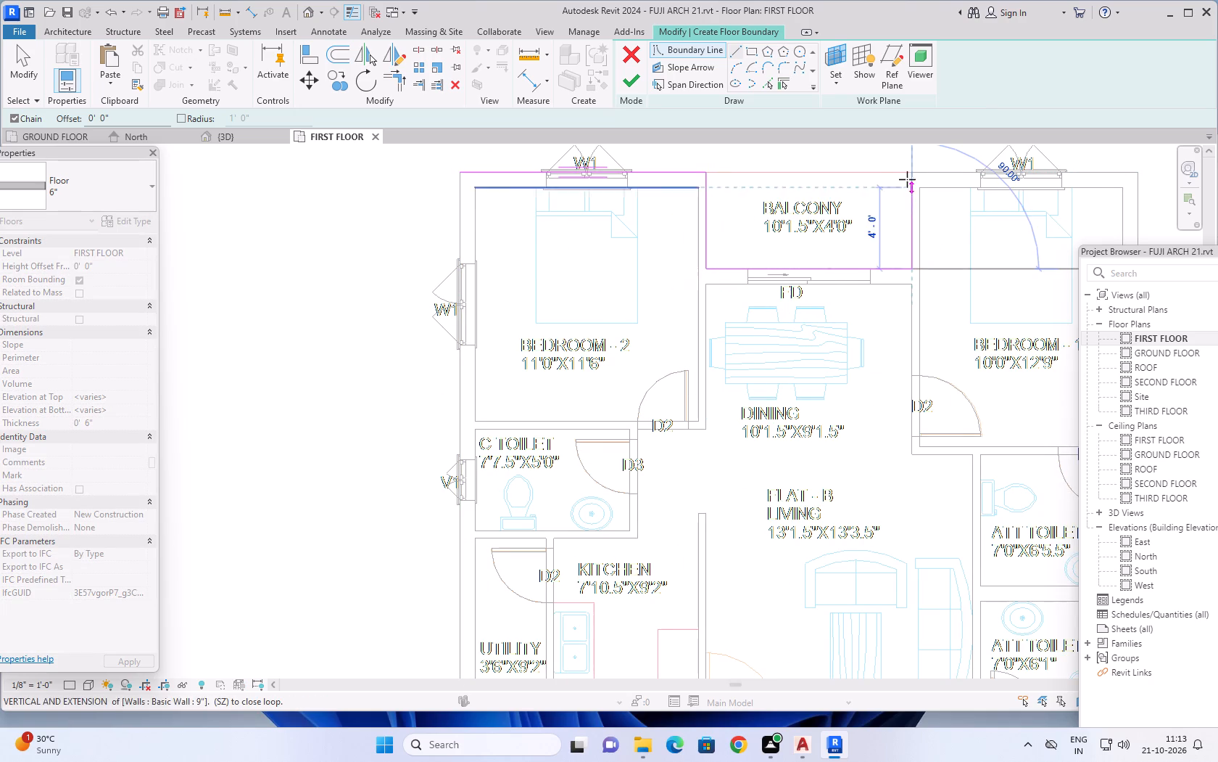
left_click(908, 171)
scroll(1085, 160, "down", 3)
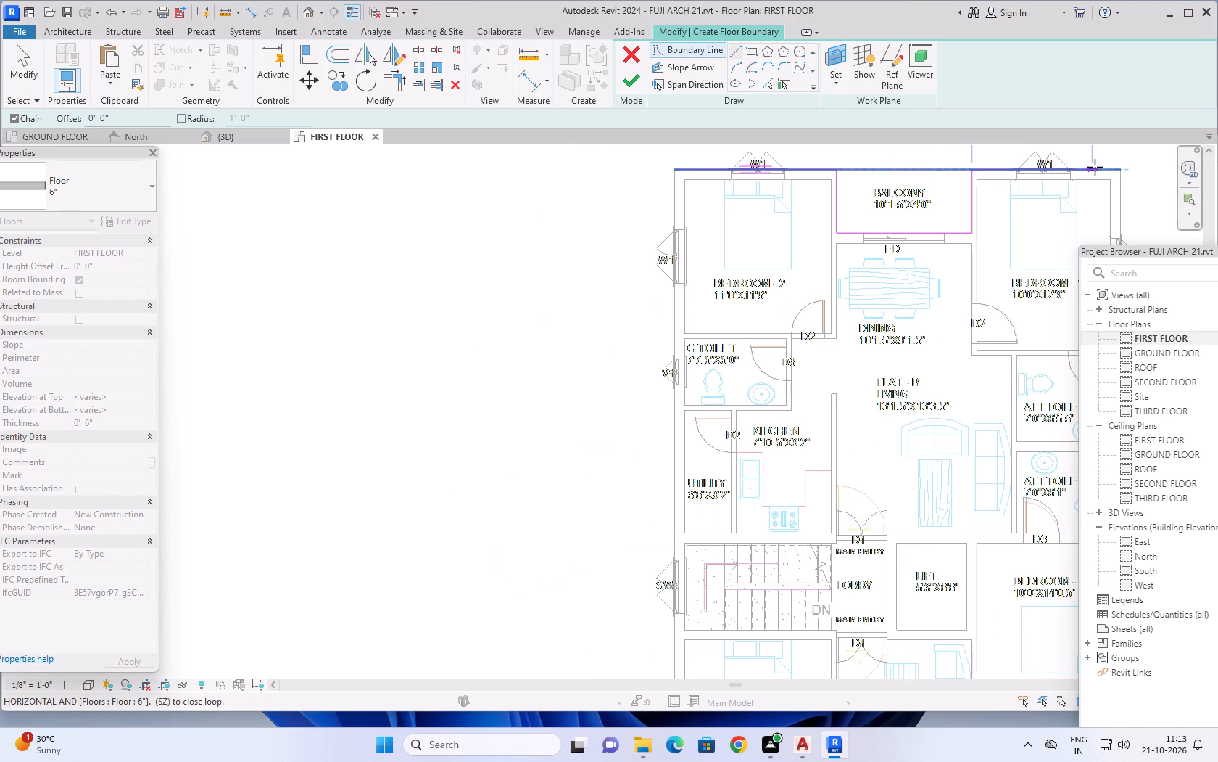
middle_click_drag(1095, 165, 829, 171)
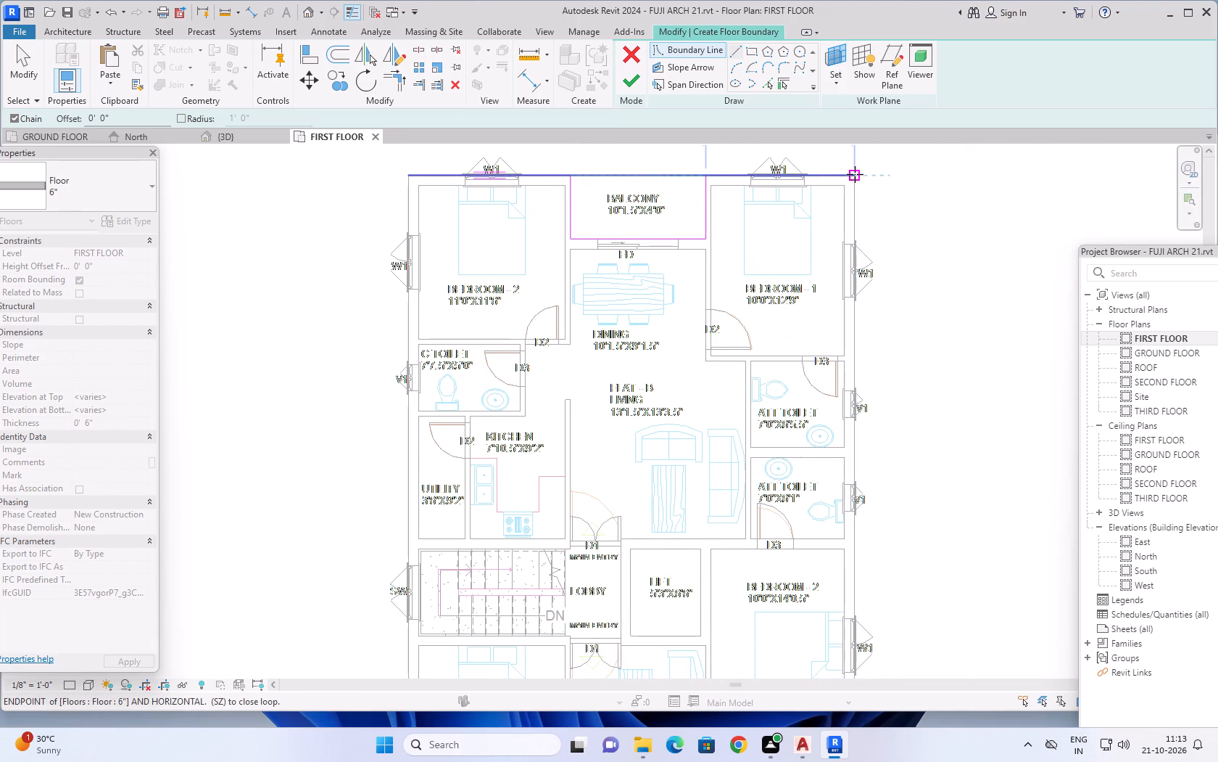
left_click(855, 176)
Continue the floor boundary straight along the full side of the building to Flat-A's outer Bedroom-1 corner.
scroll(874, 308, "down", 7)
middle_click_drag(881, 351, 867, 198)
middle_click(867, 198)
scroll(858, 445, "up", 3)
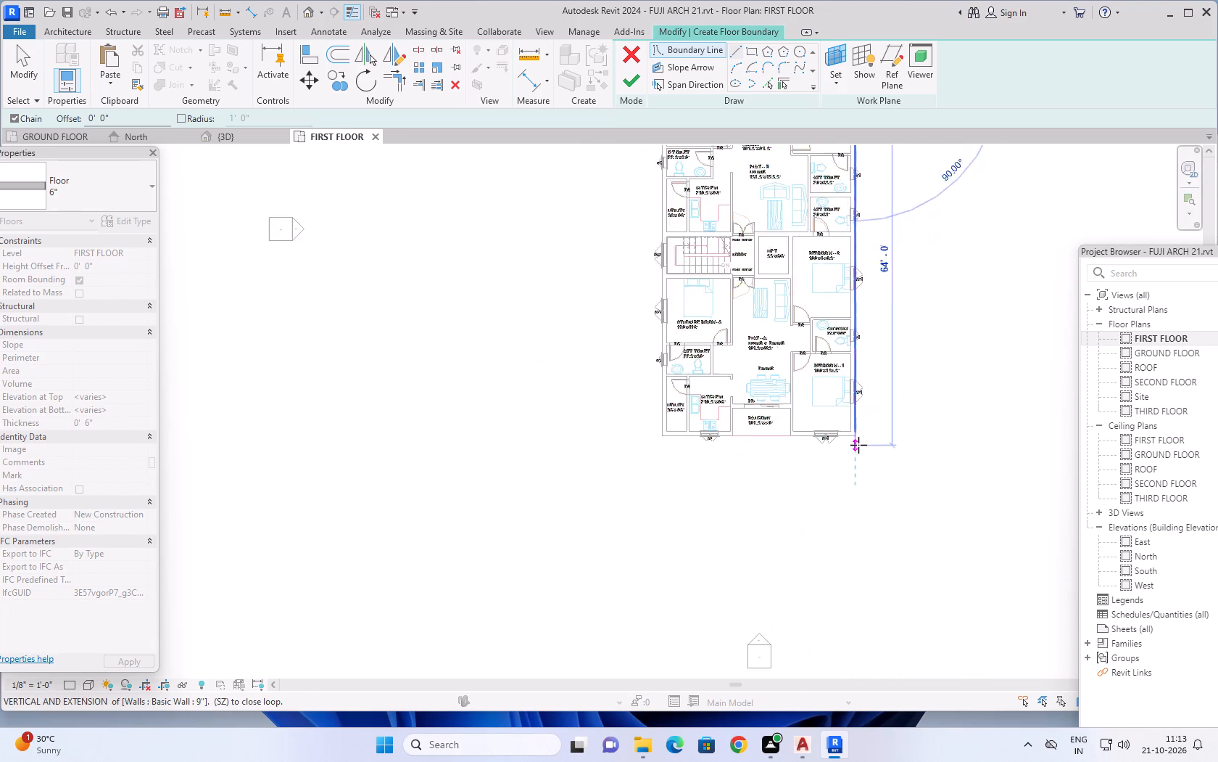
scroll(858, 445, "up", 7)
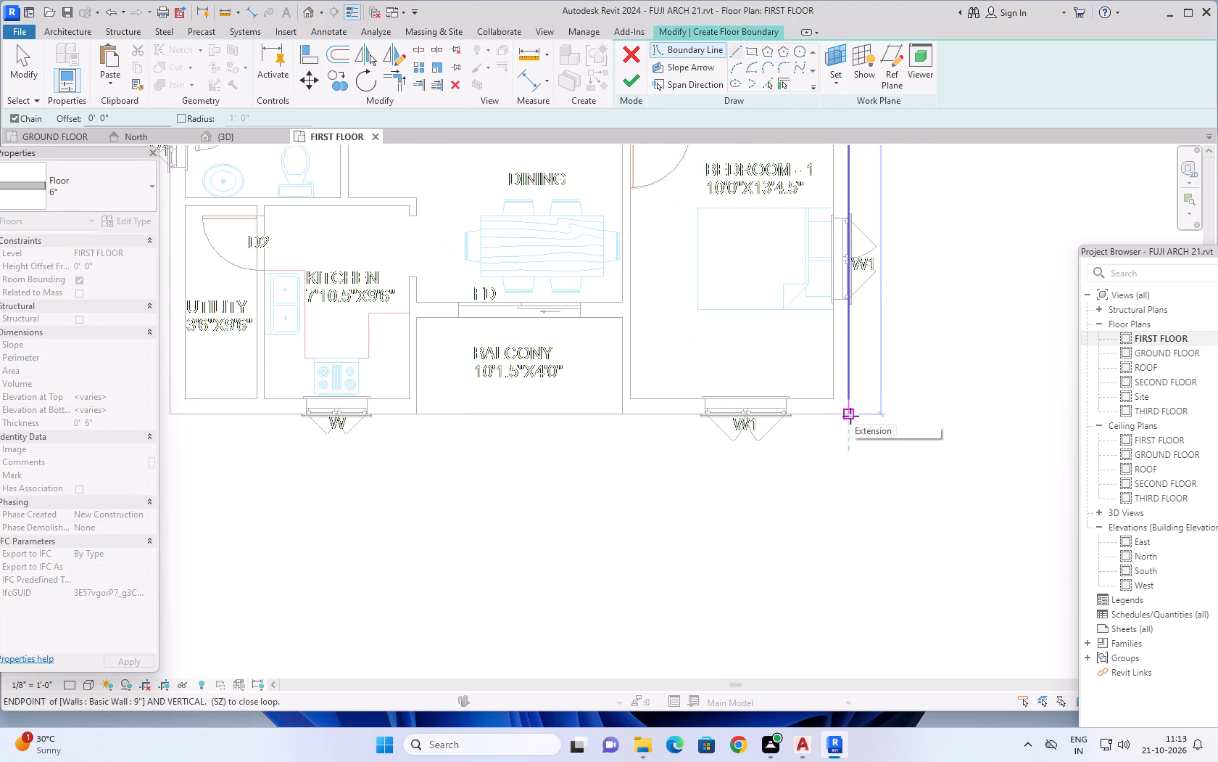
left_click(850, 416)
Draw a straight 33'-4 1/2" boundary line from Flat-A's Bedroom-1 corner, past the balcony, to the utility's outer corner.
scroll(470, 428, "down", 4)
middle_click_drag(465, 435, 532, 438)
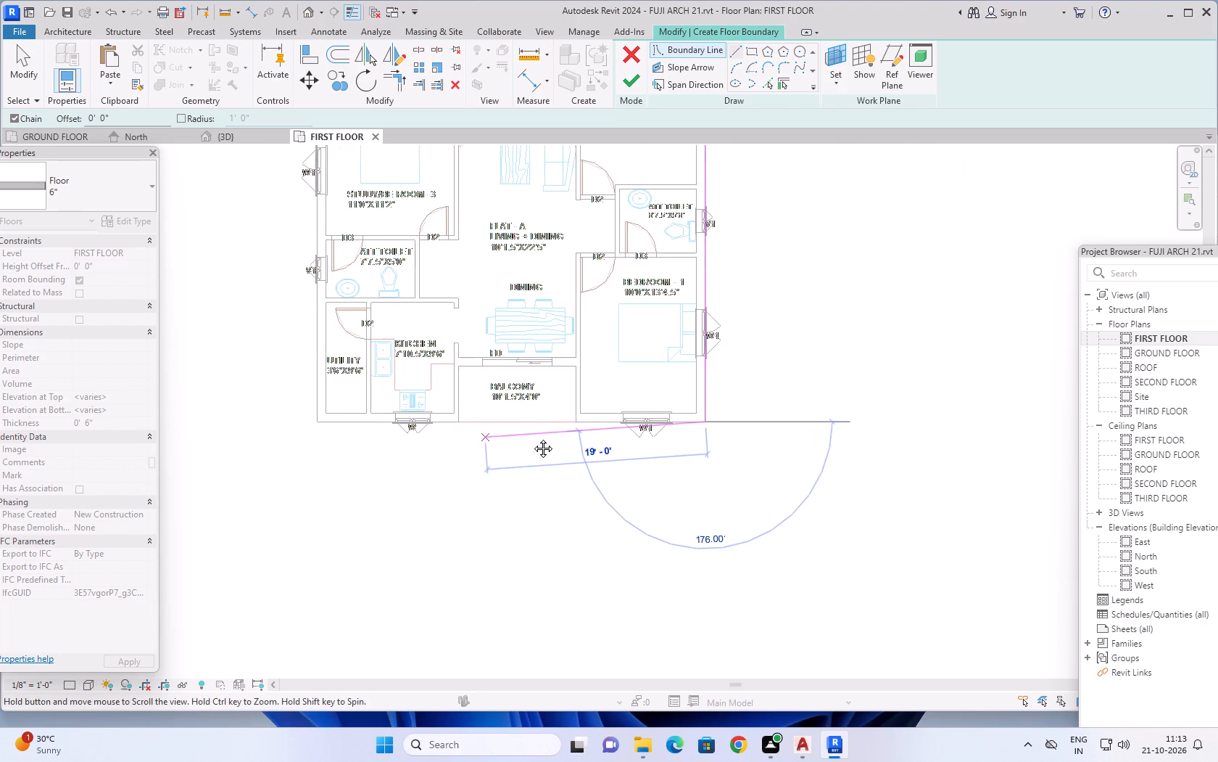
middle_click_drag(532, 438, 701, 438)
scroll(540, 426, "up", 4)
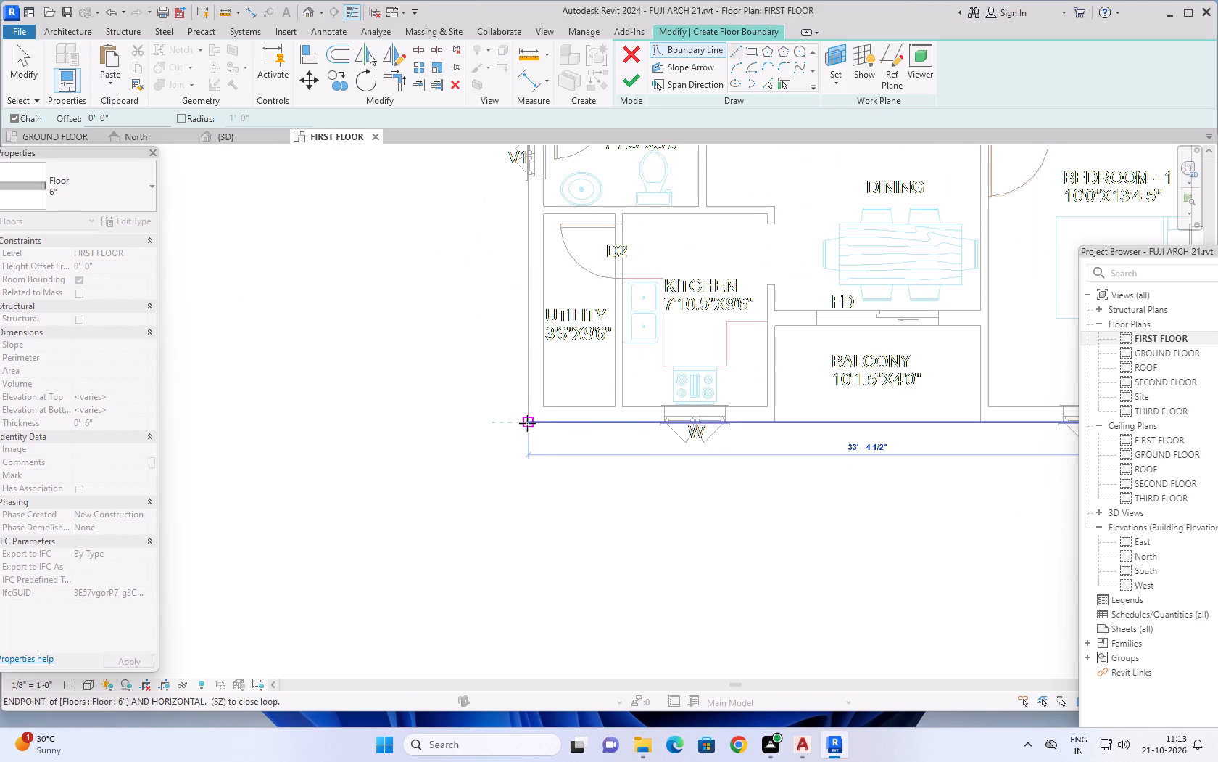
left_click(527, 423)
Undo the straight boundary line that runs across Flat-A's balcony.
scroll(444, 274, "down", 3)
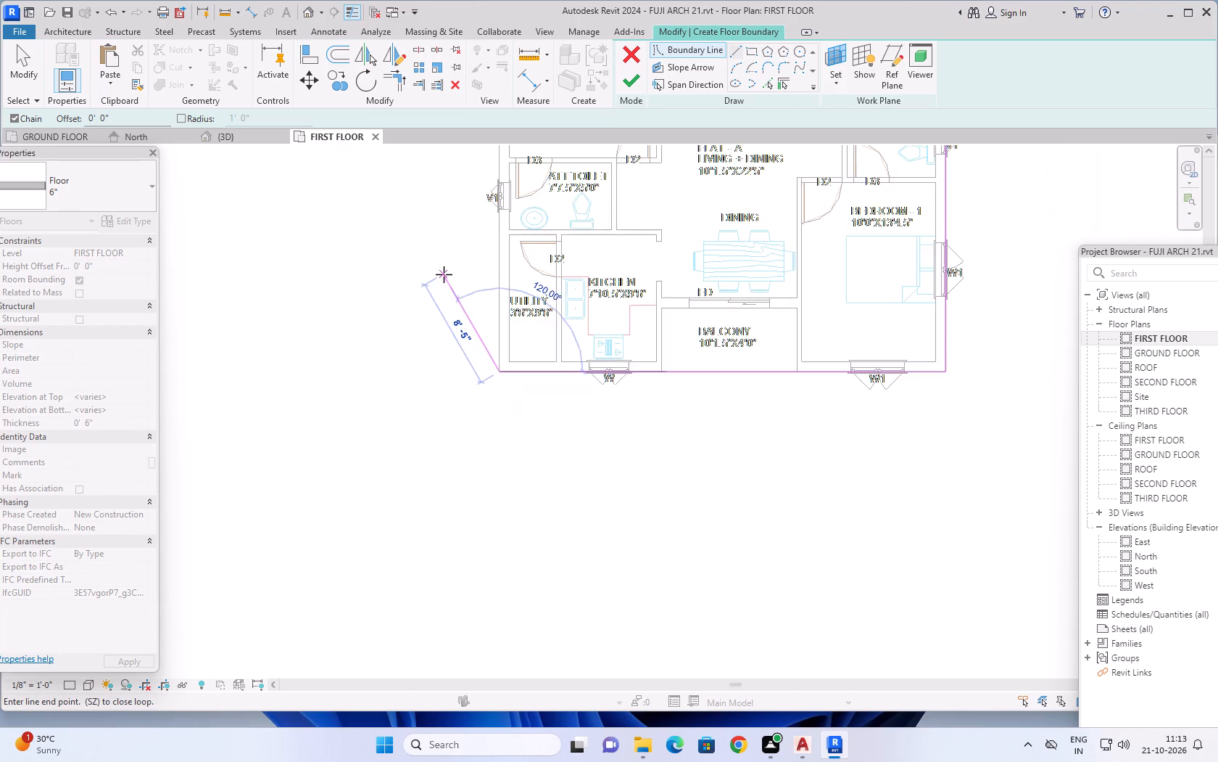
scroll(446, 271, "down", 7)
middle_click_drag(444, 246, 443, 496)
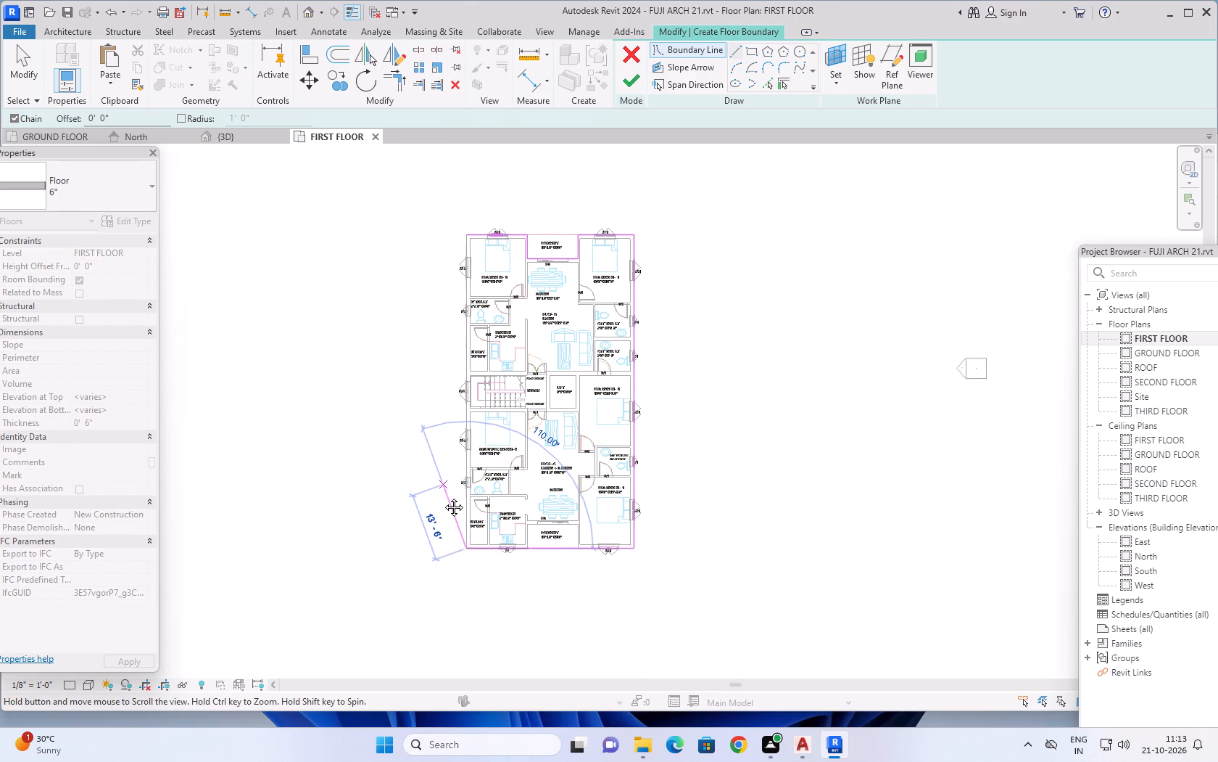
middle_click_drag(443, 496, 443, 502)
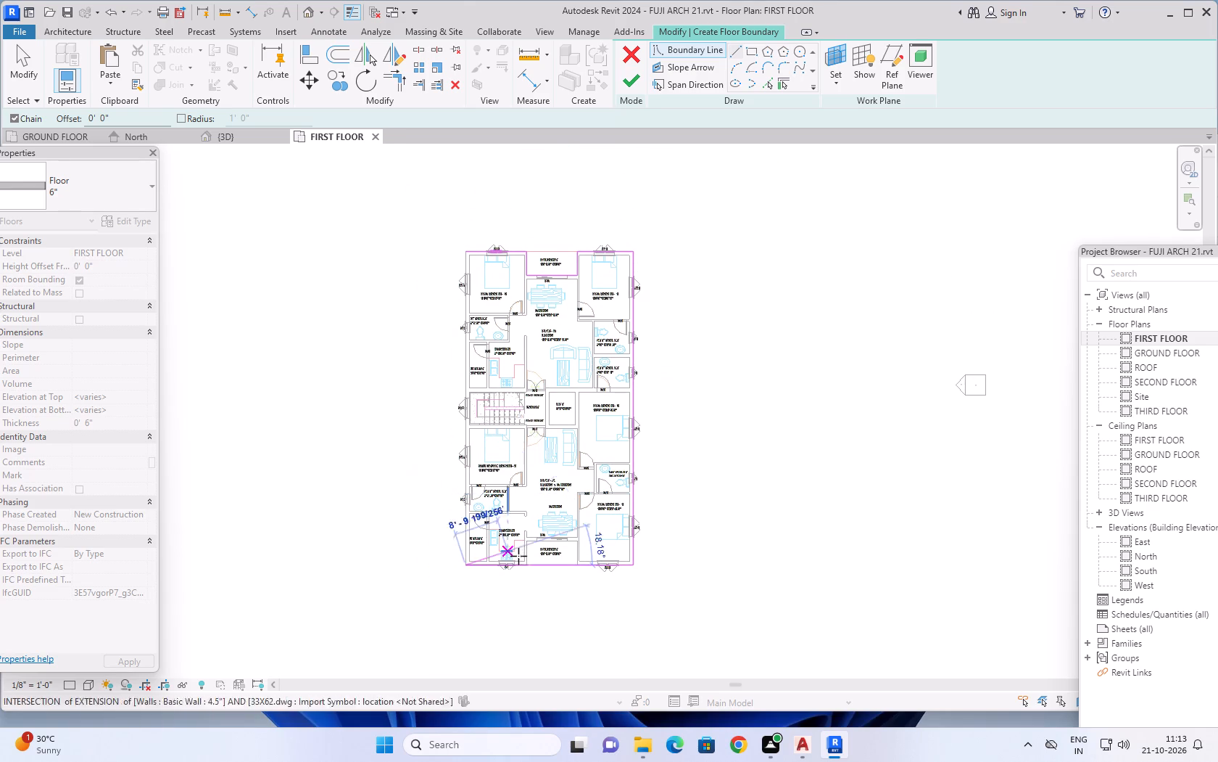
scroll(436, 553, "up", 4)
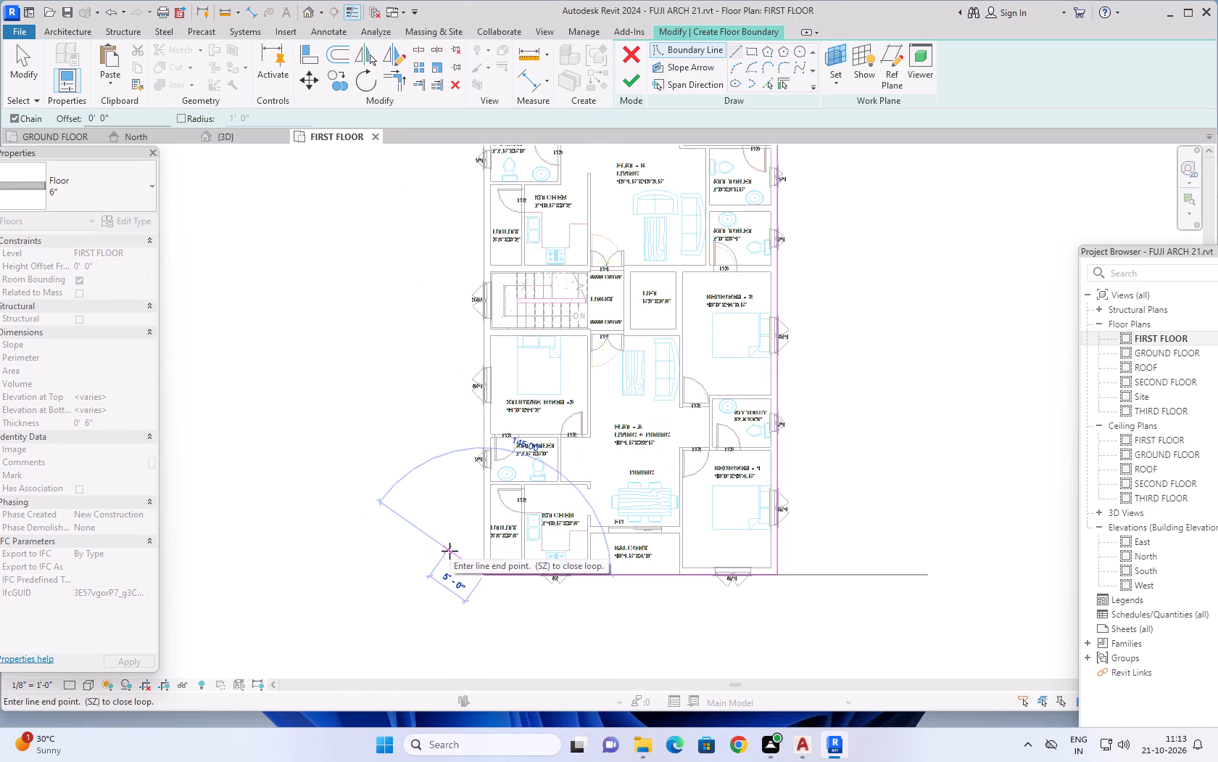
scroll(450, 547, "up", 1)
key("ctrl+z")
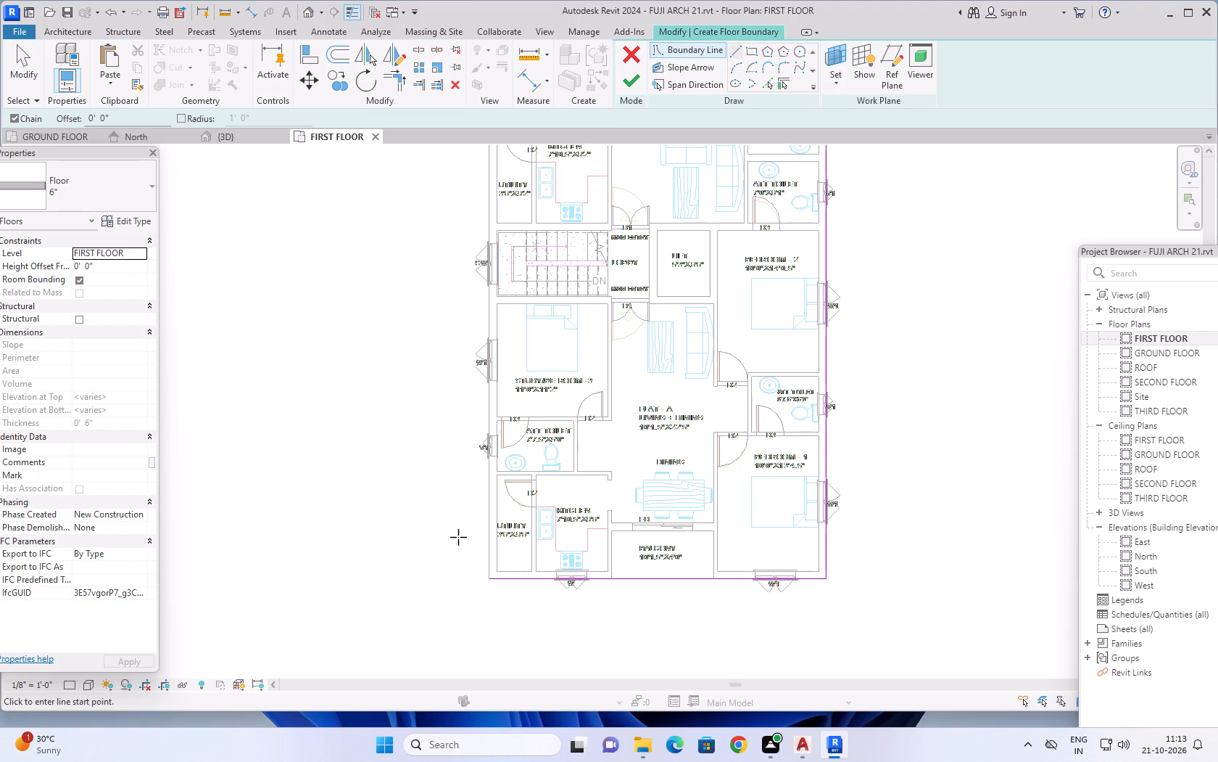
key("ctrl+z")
Sketch the floor boundary 11'-1 1/2" from Flat-A's outer Bedroom-1 corner, then around its balcony recess, 4'-9" deep and 10'-1 1/2" wide.
scroll(953, 449, "down", 3)
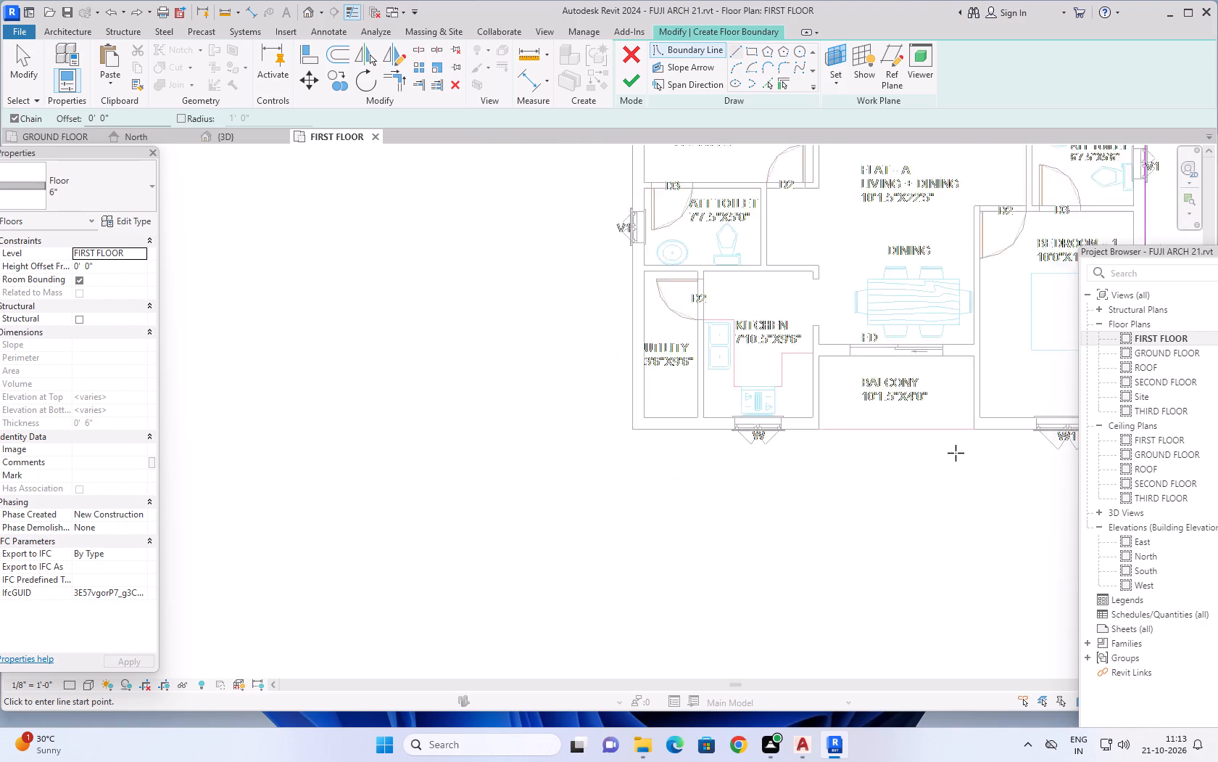
scroll(956, 453, "down", 3)
middle_click_drag(986, 496, 745, 508)
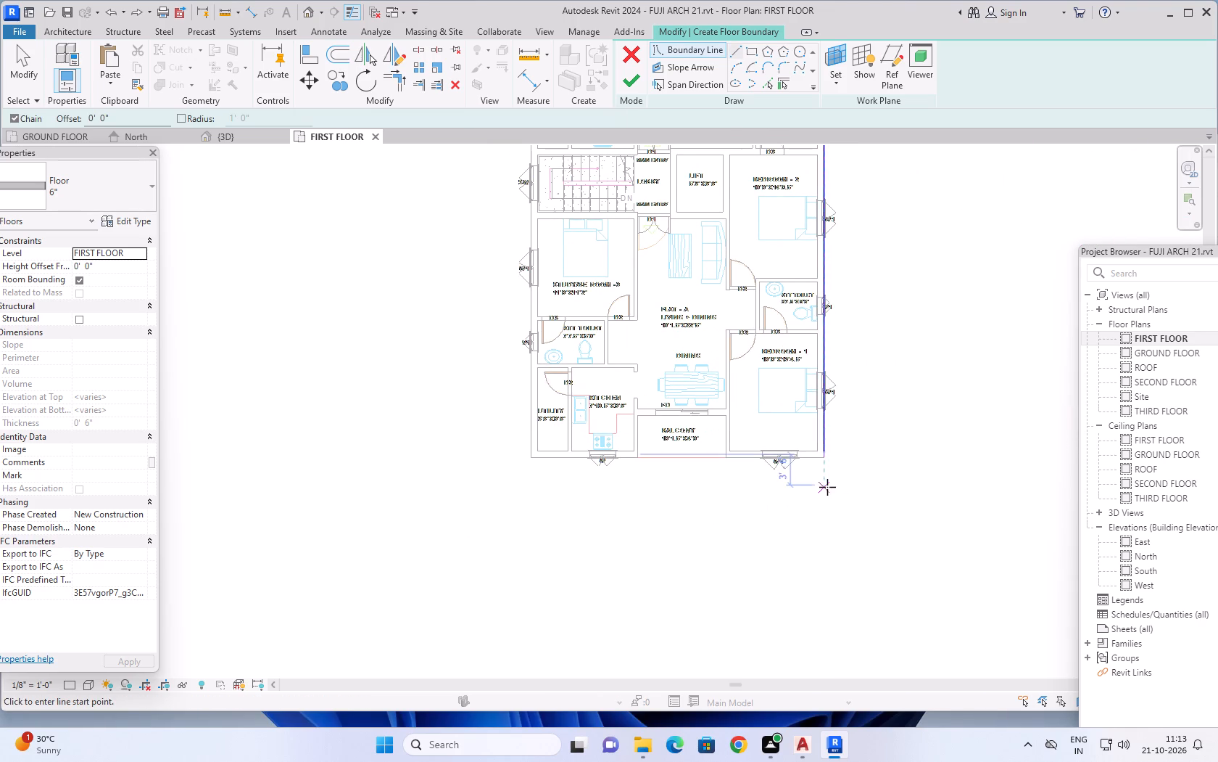
scroll(794, 491, "up", 4)
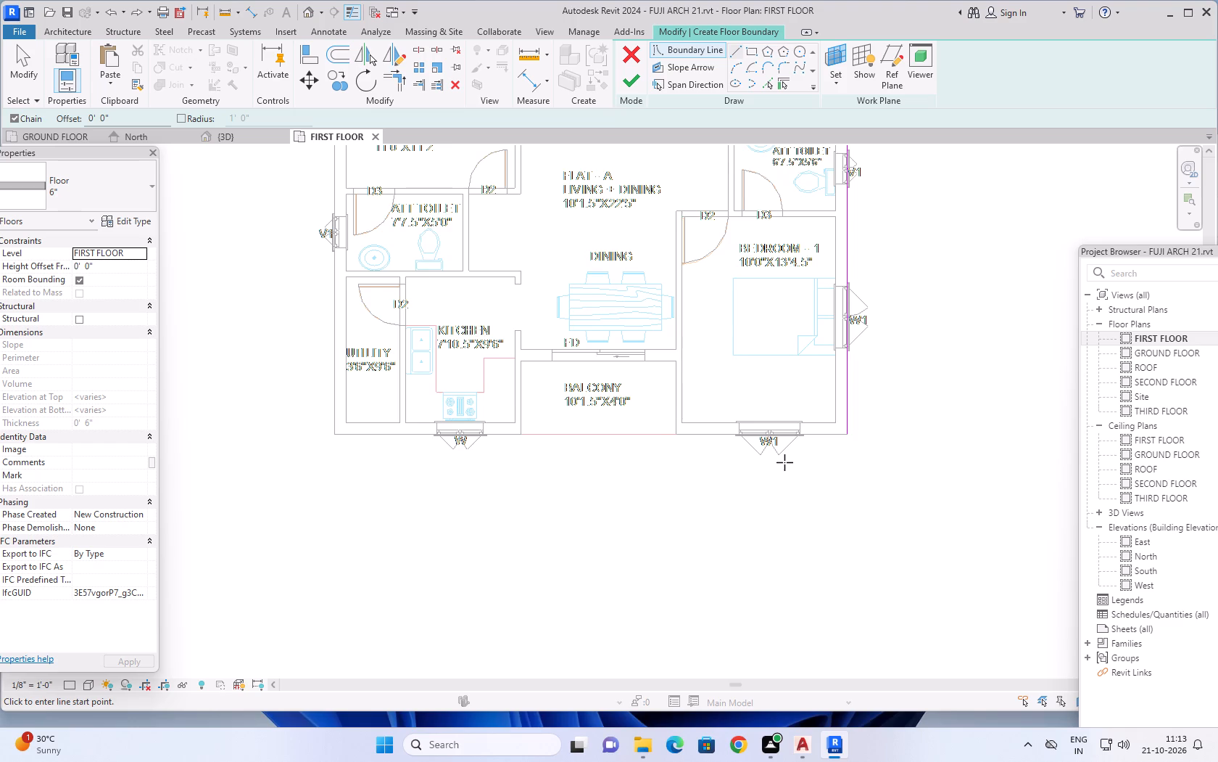
scroll(784, 462, "up", 3)
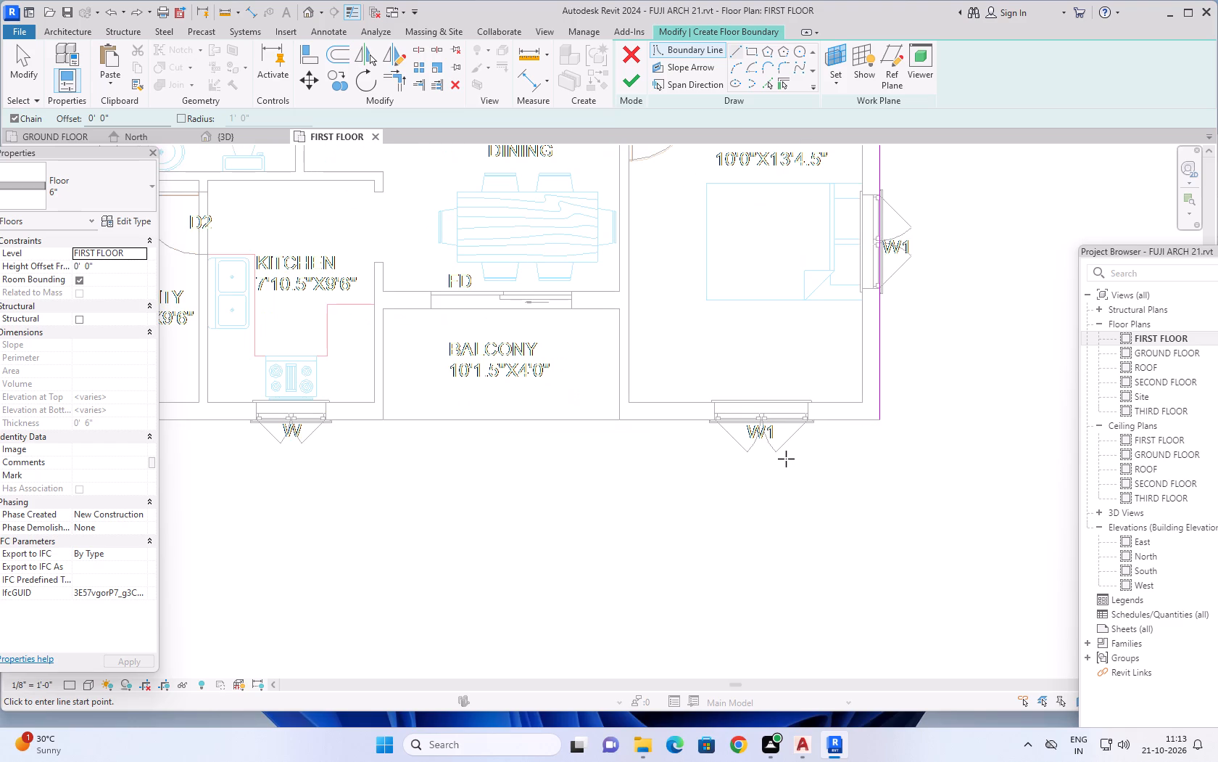
scroll(810, 451, "up", 2)
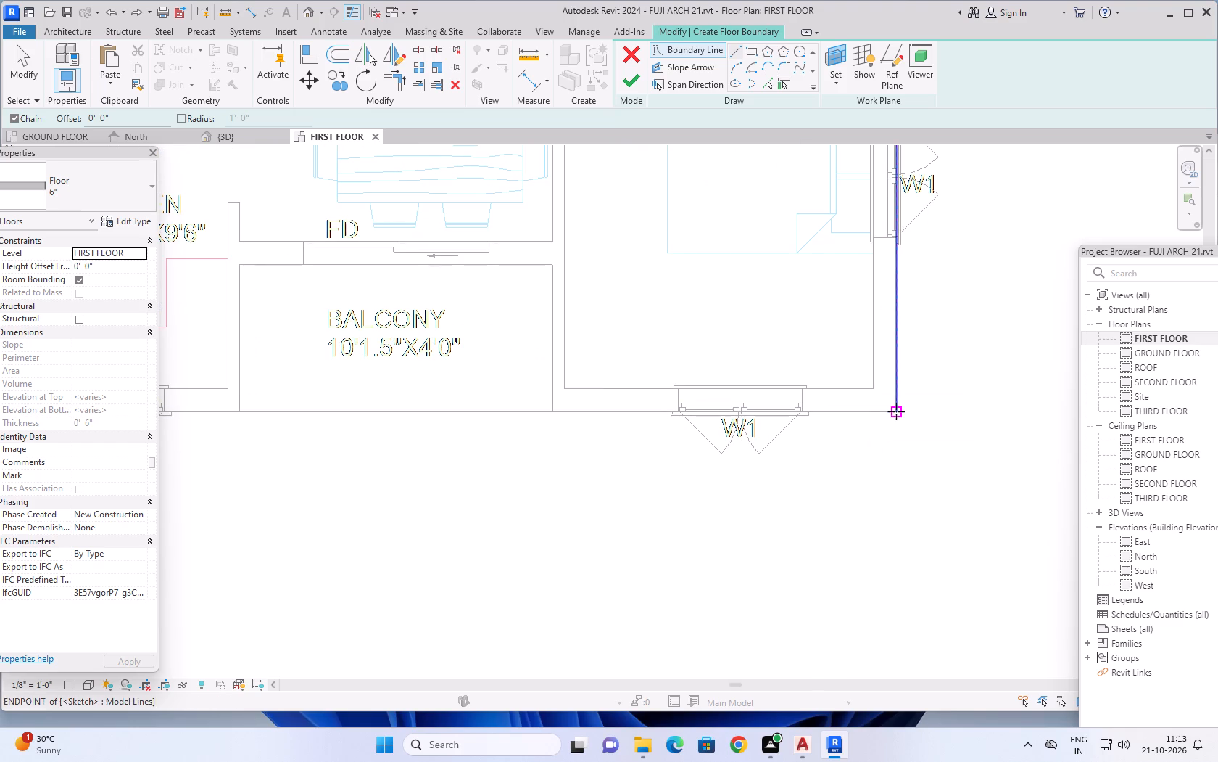
left_click(896, 411)
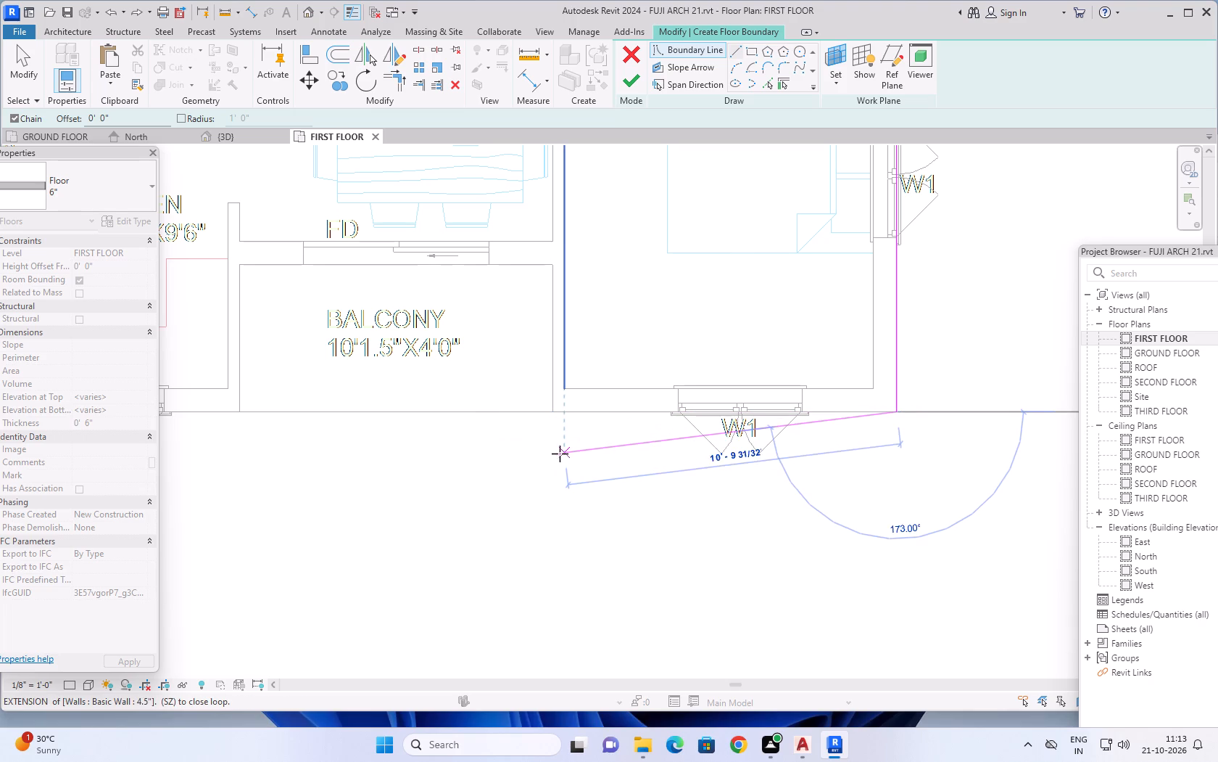
left_click(552, 412)
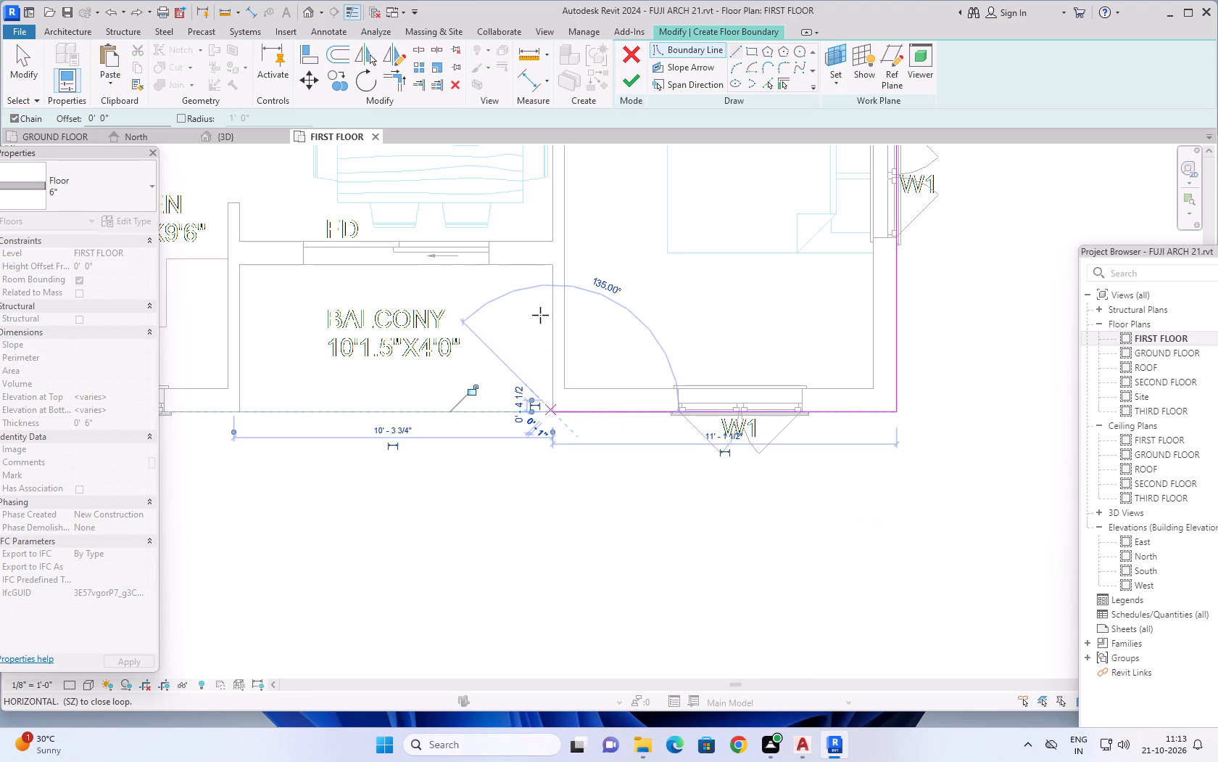
left_click(552, 269)
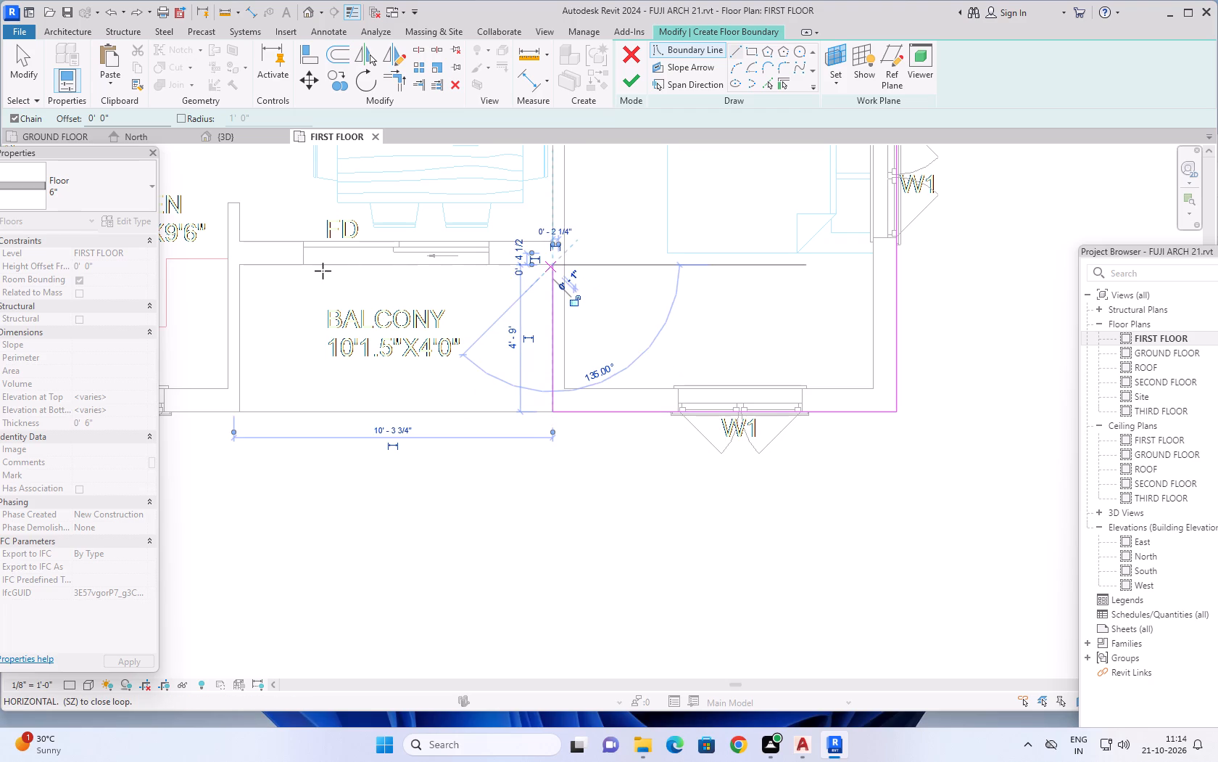
left_click(235, 269)
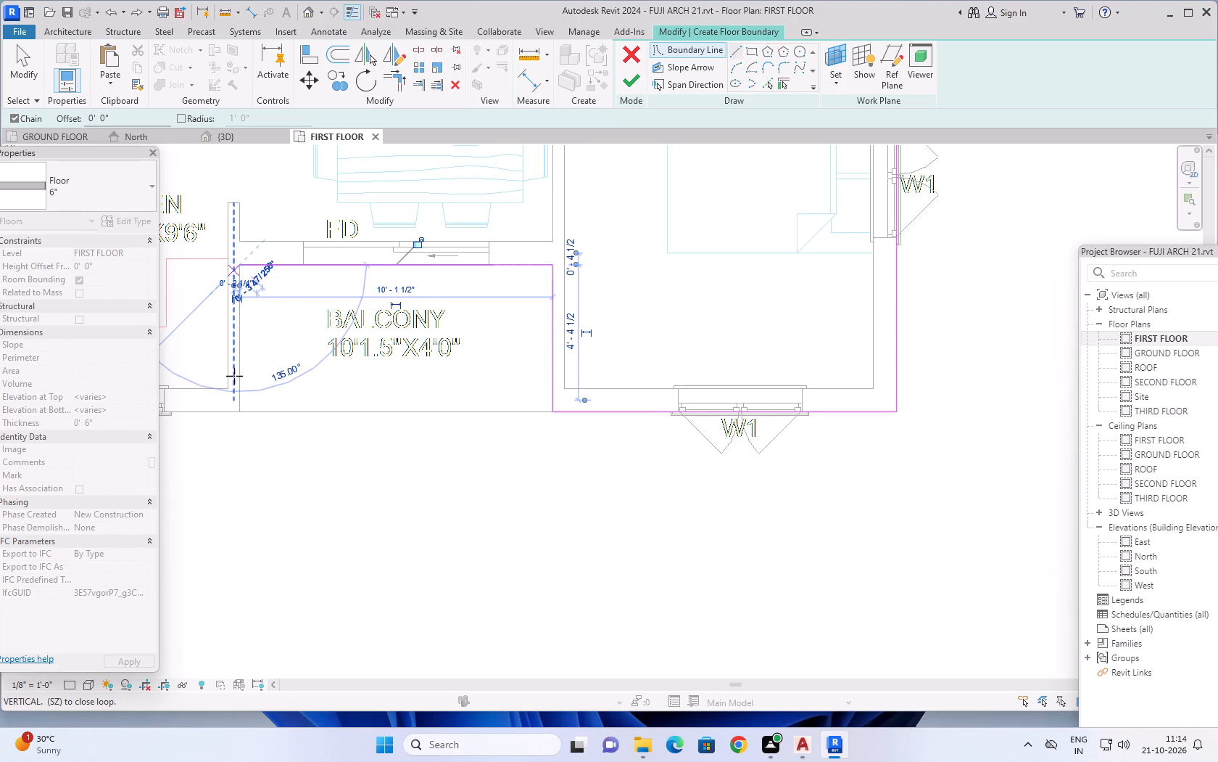
left_click(239, 411)
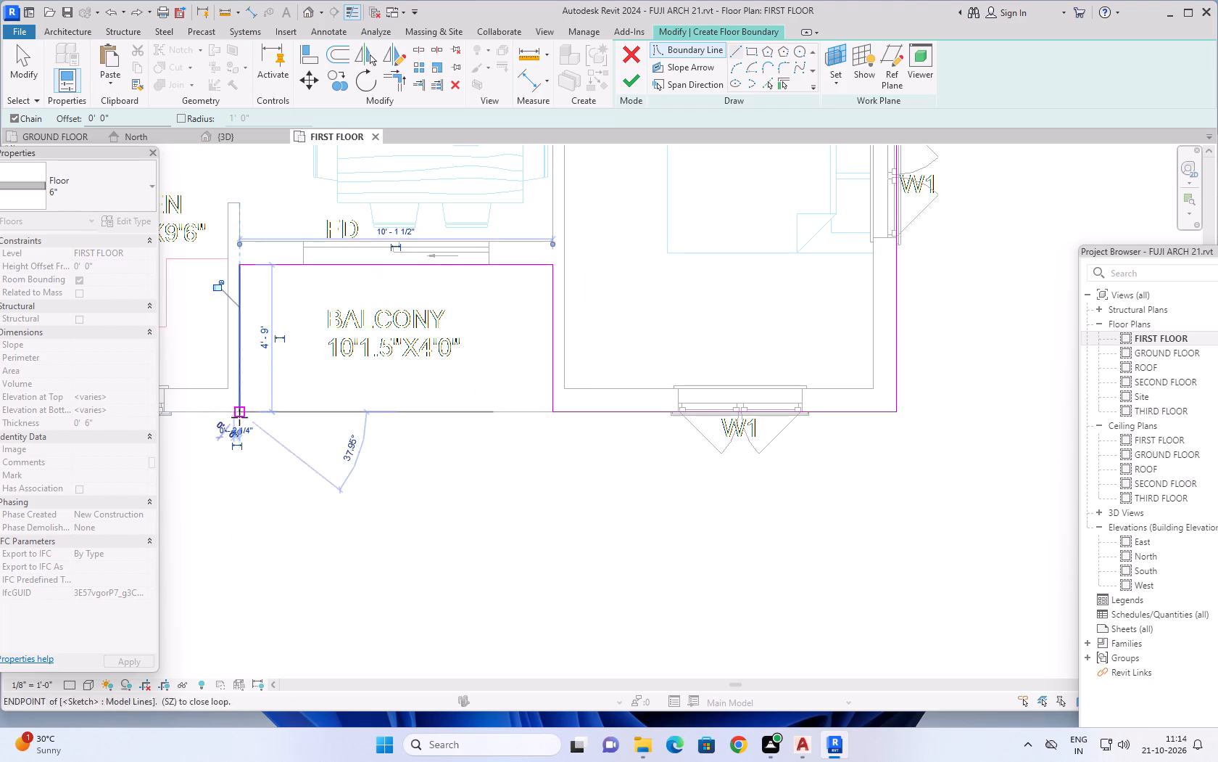
Continue the boundary 12'-1 1/2" to the utility's outer corner and close it along the staircase side at Flat-B's outer Bedroom-2 corner.
scroll(249, 441, "down", 7)
middle_click_drag(313, 455, 686, 435)
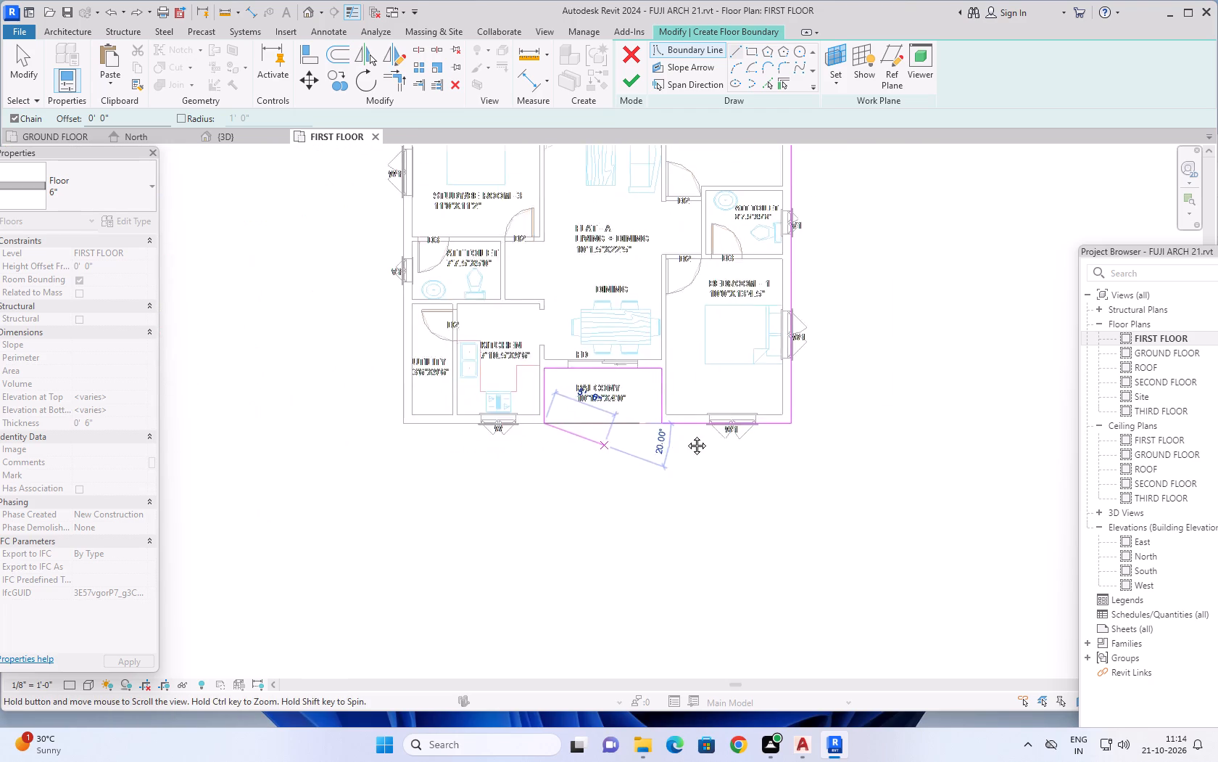
middle_click_drag(686, 435, 812, 423)
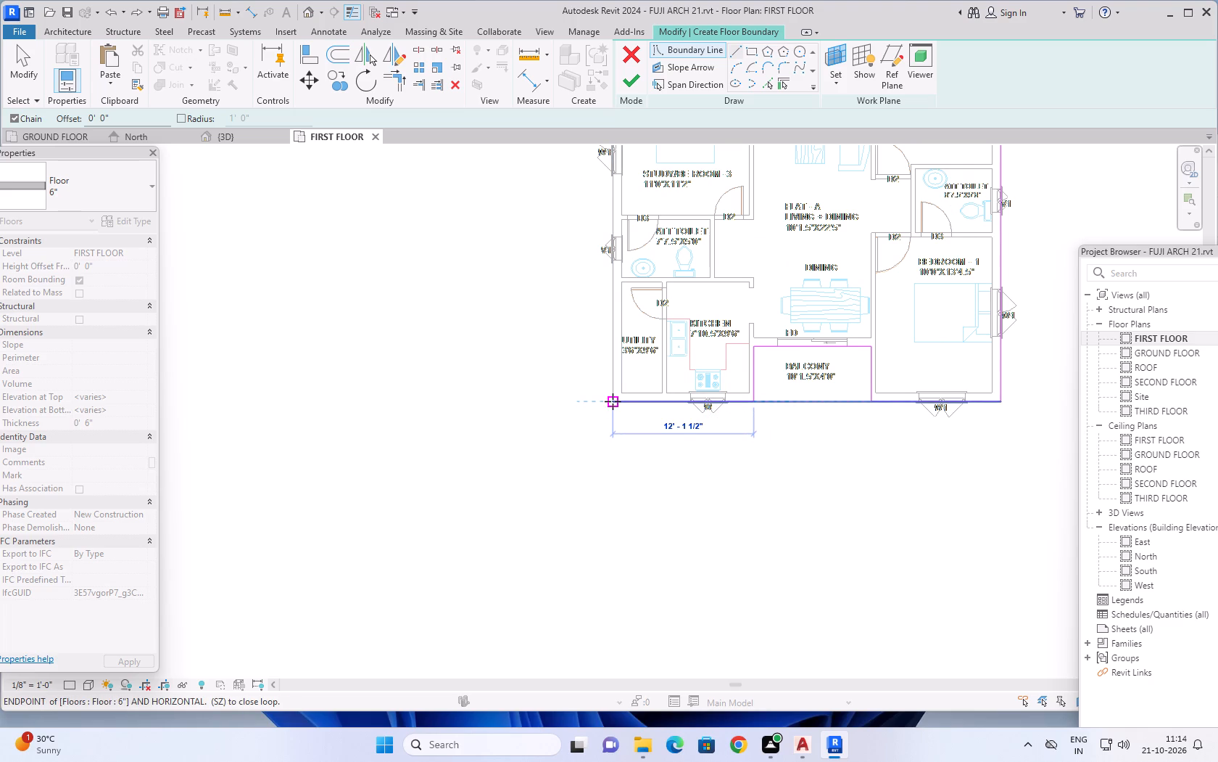
left_click(613, 401)
scroll(525, 336, "down", 8)
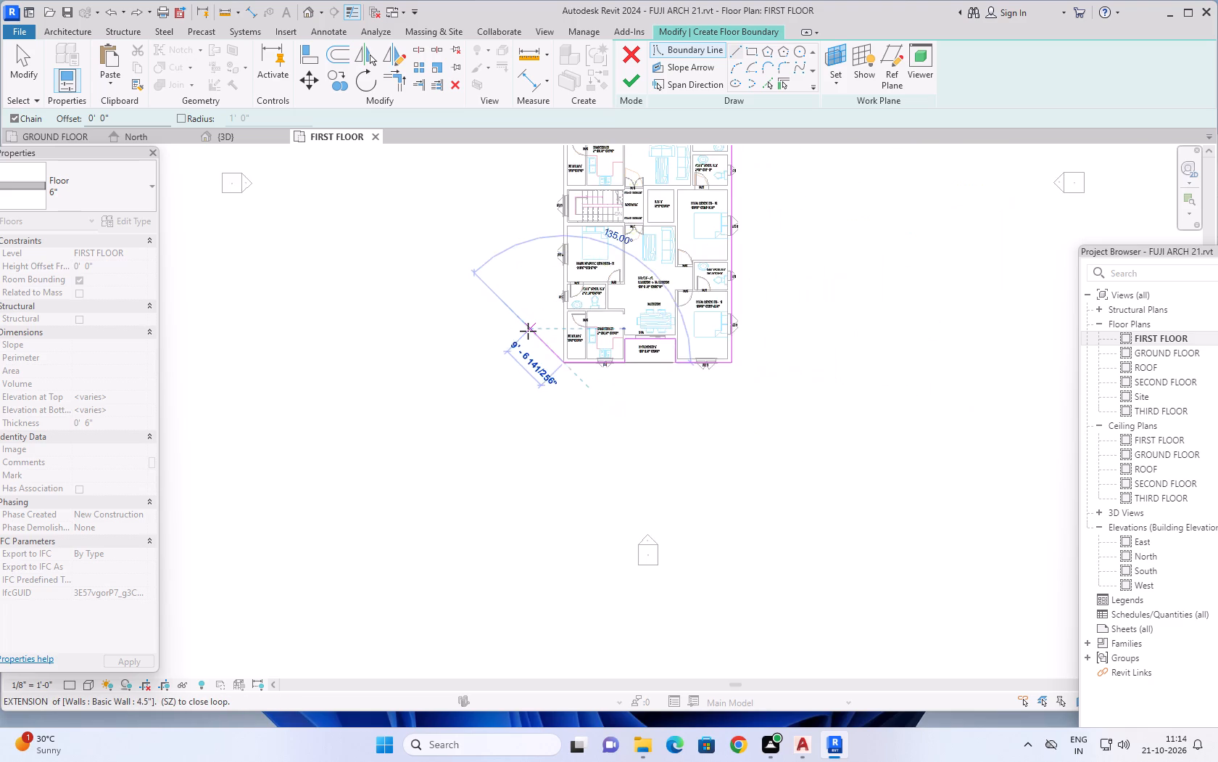
scroll(528, 331, "down", 3)
middle_click_drag(537, 318, 516, 509)
scroll(524, 382, "up", 10)
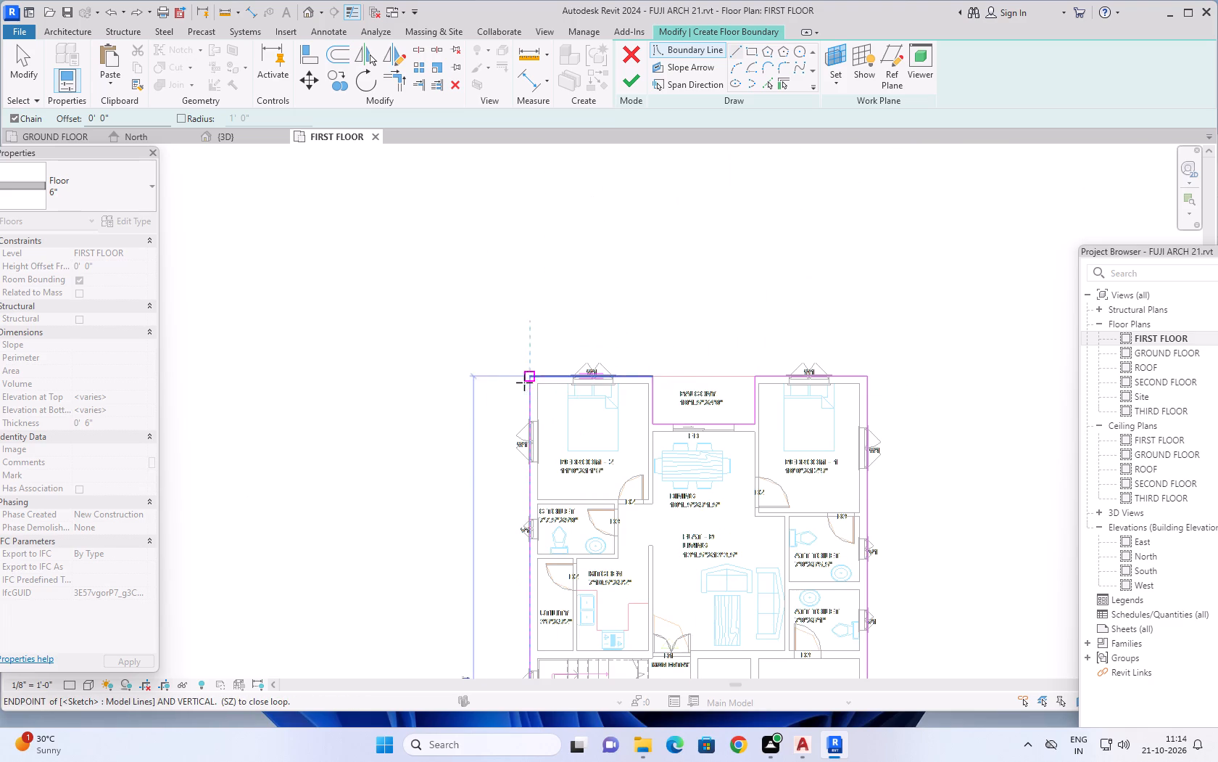
left_click(529, 377)
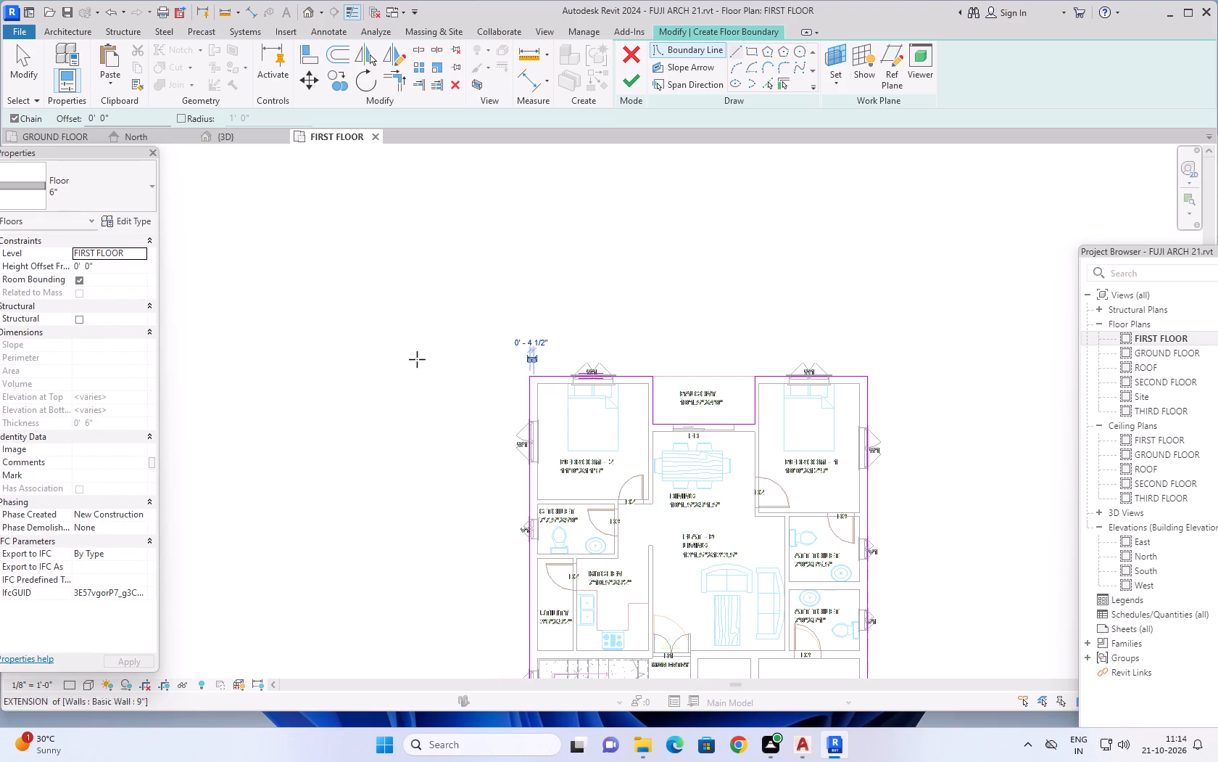
Finish the first-floor slab sketch without attaching the walls below to its underside.
scroll(434, 306, "down", 3)
scroll(525, 269, "down", 3)
scroll(663, 268, "down", 2)
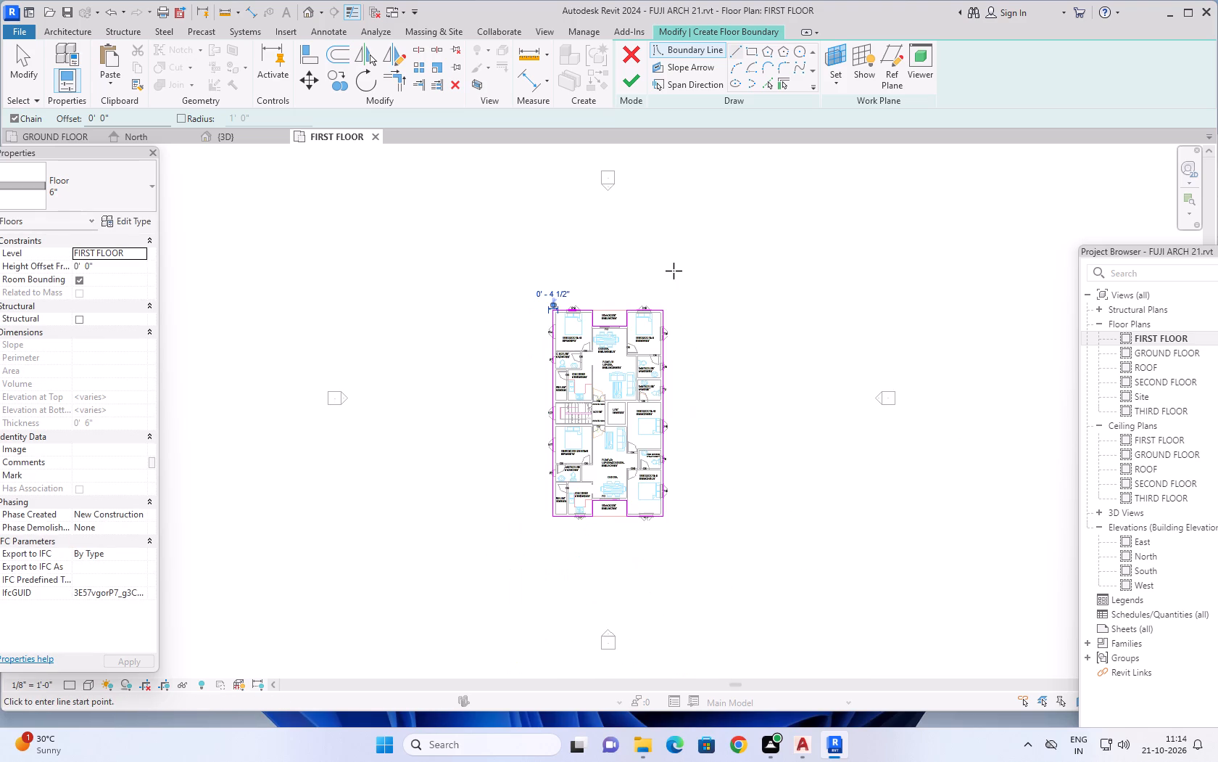
left_click(623, 84)
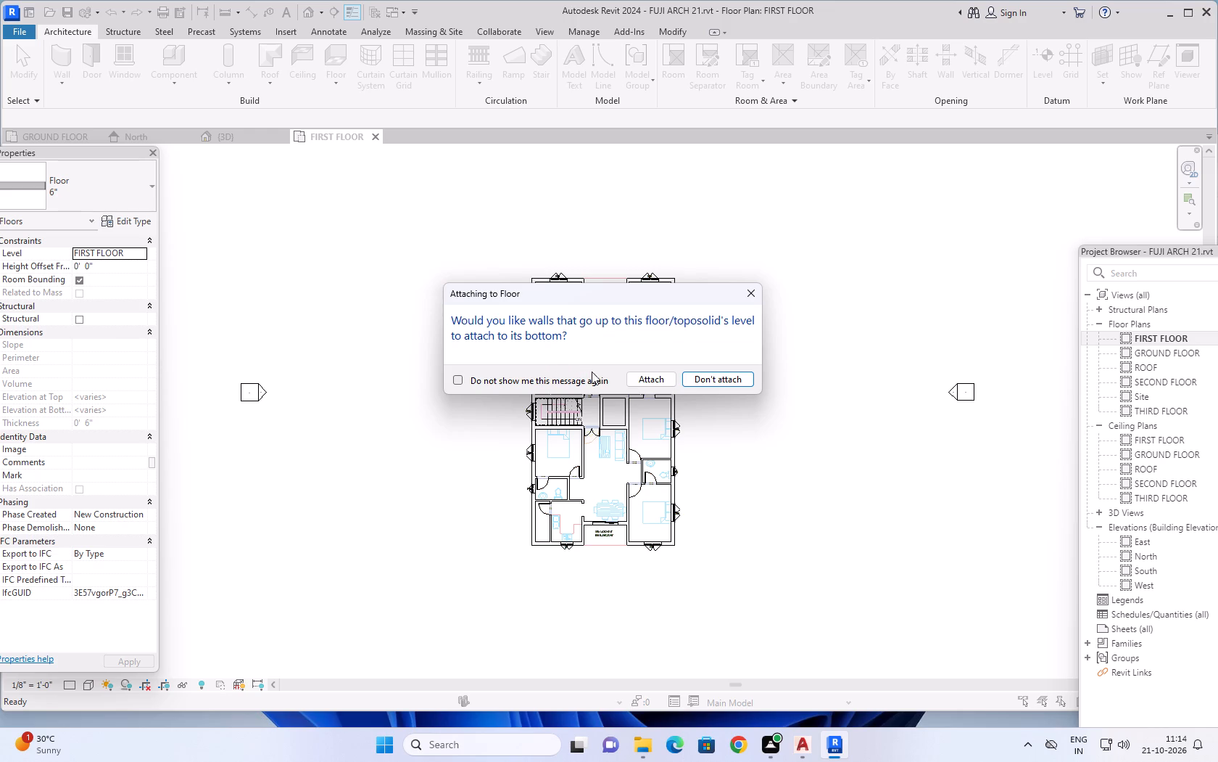
left_click(733, 376)
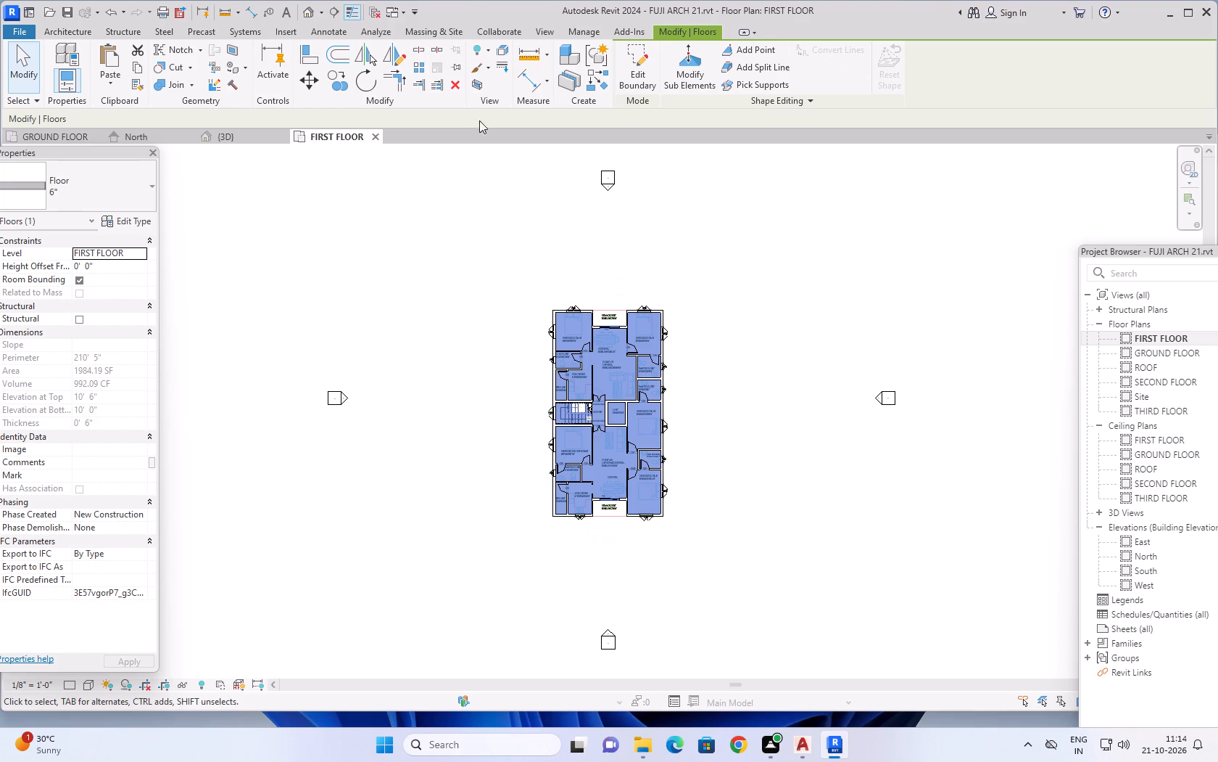
Examine the new first-floor slab in the 3D view from above, the front and the side, including the staircase and balcony areas.
left_click(222, 134)
scroll(784, 340, "down", 2)
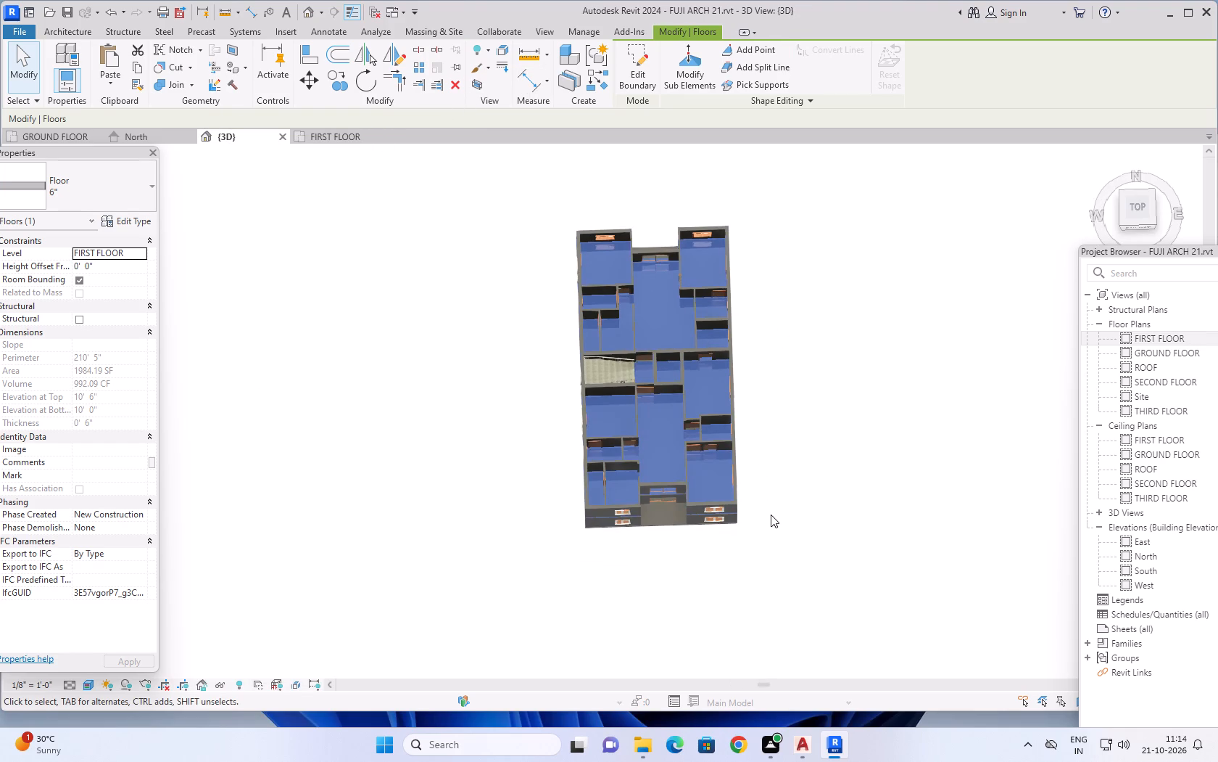
middle_click_drag(773, 513, 766, 524)
scroll(773, 513, "up", 1)
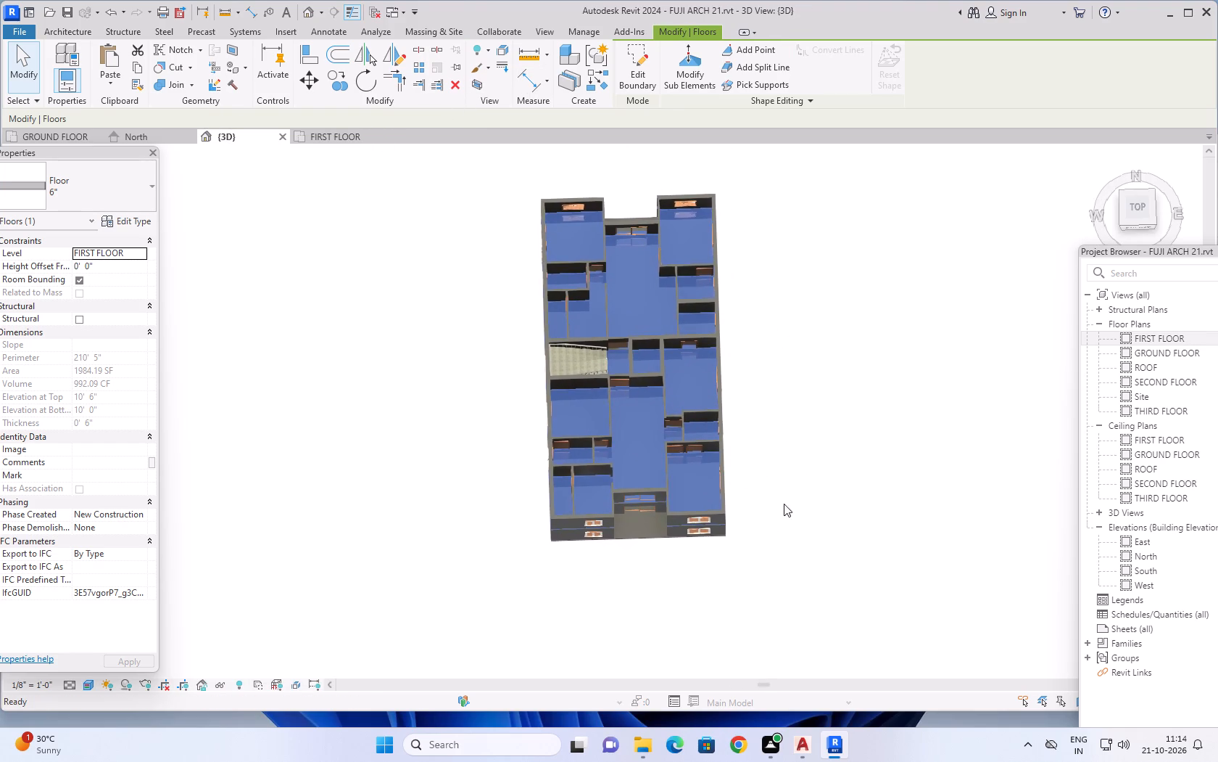
middle_click_drag(1132, 179, 1135, 152)
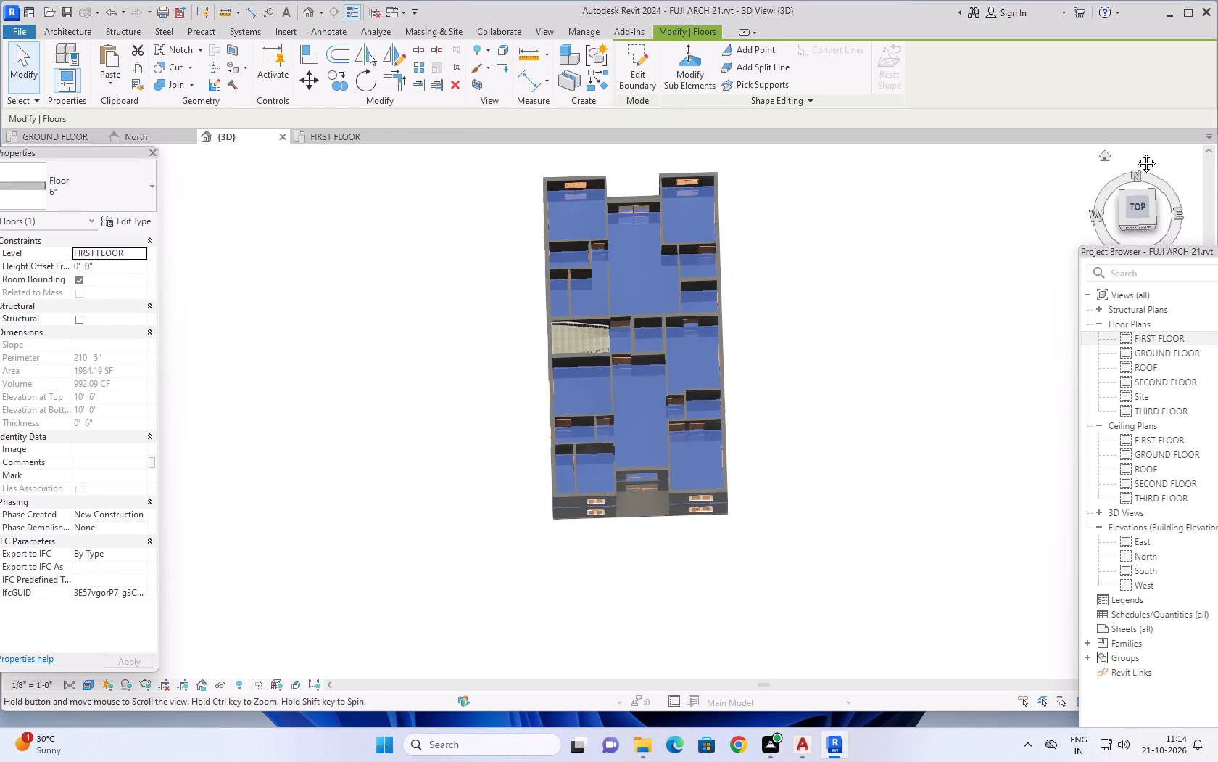
middle_click_drag(1135, 152, 1136, 150)
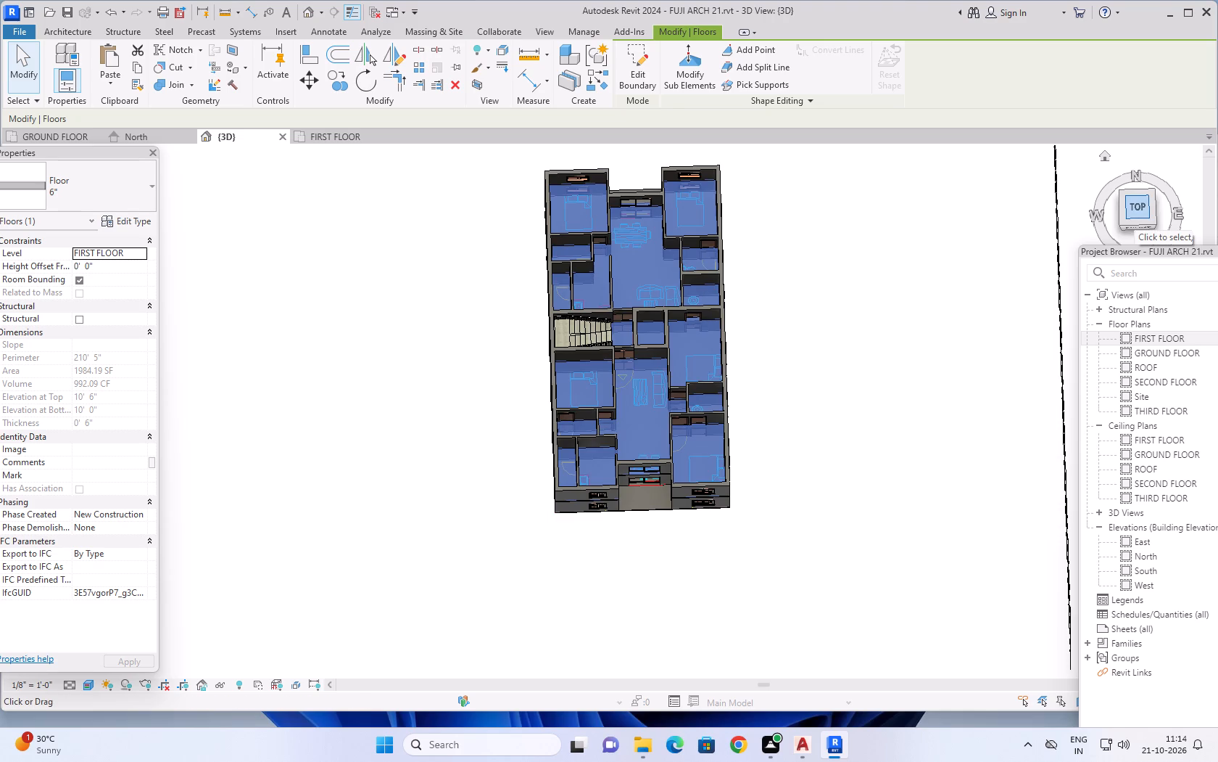
left_click_drag(1134, 210, 1140, 155)
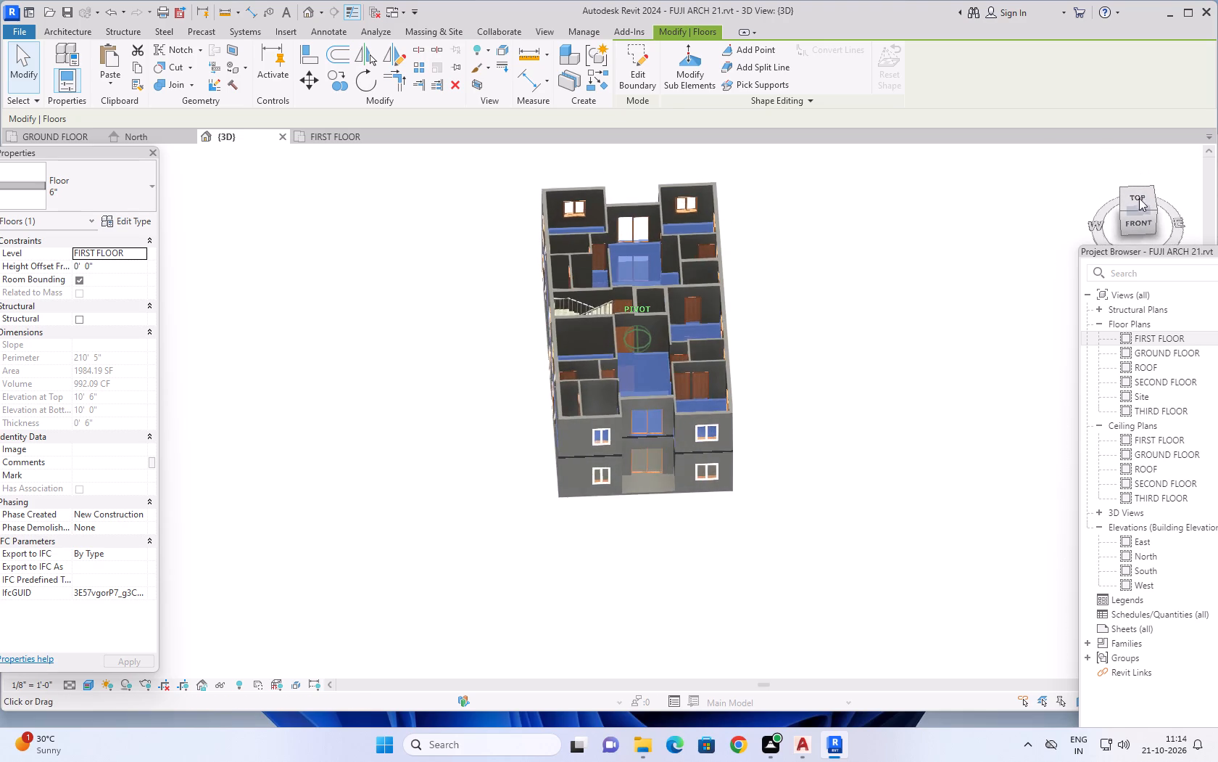
left_click_drag(1138, 200, 1074, 160)
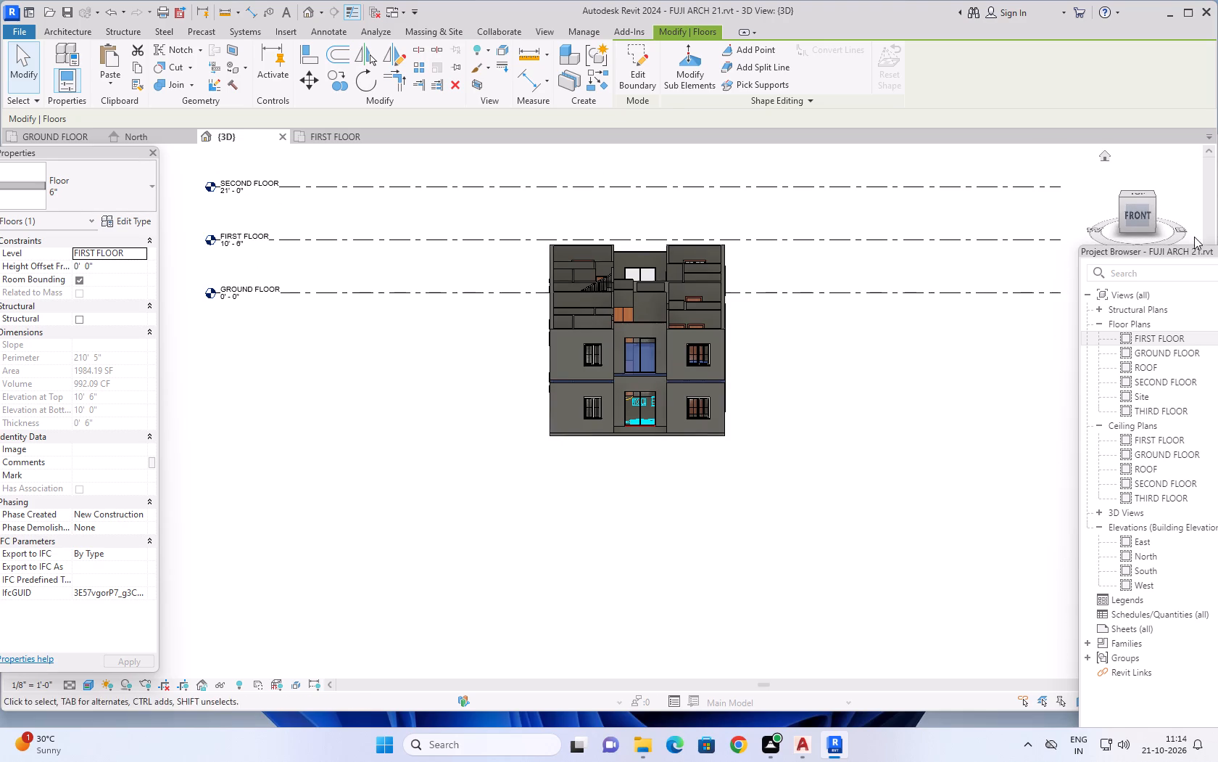
left_click_drag(1148, 219, 1067, 214)
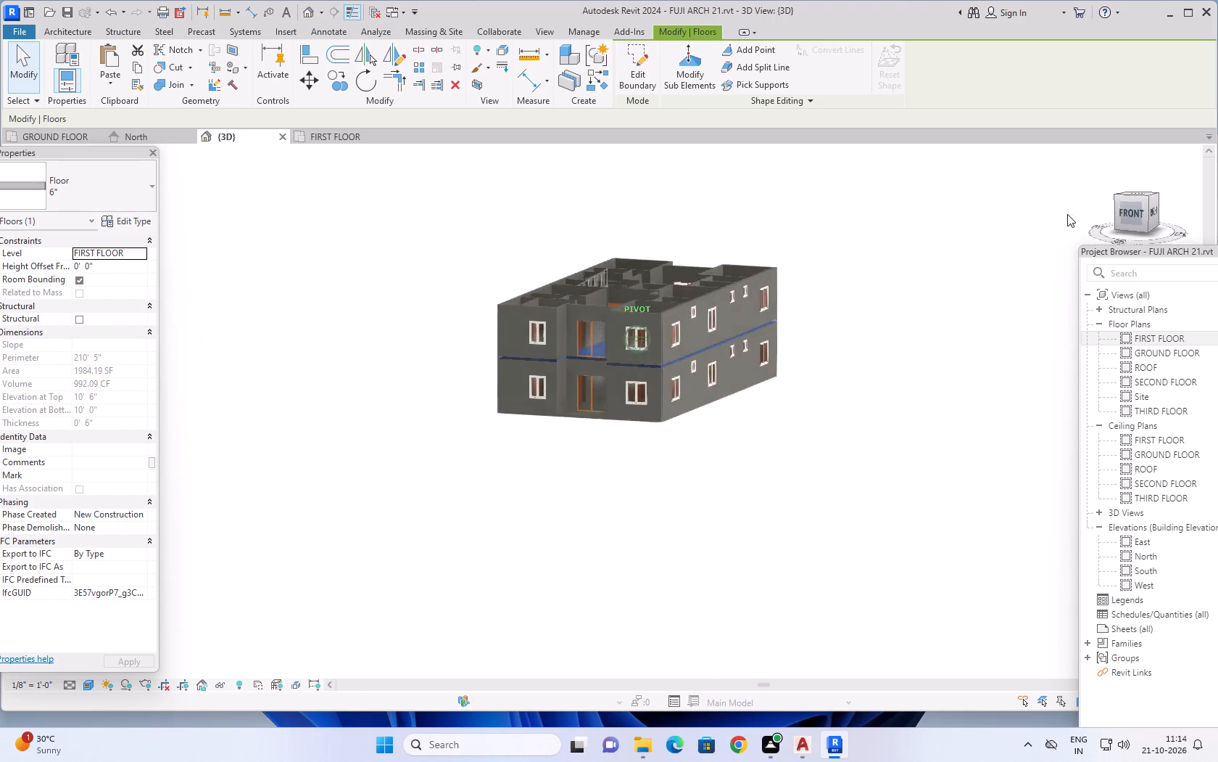
left_click_drag(1067, 214, 1008, 258)
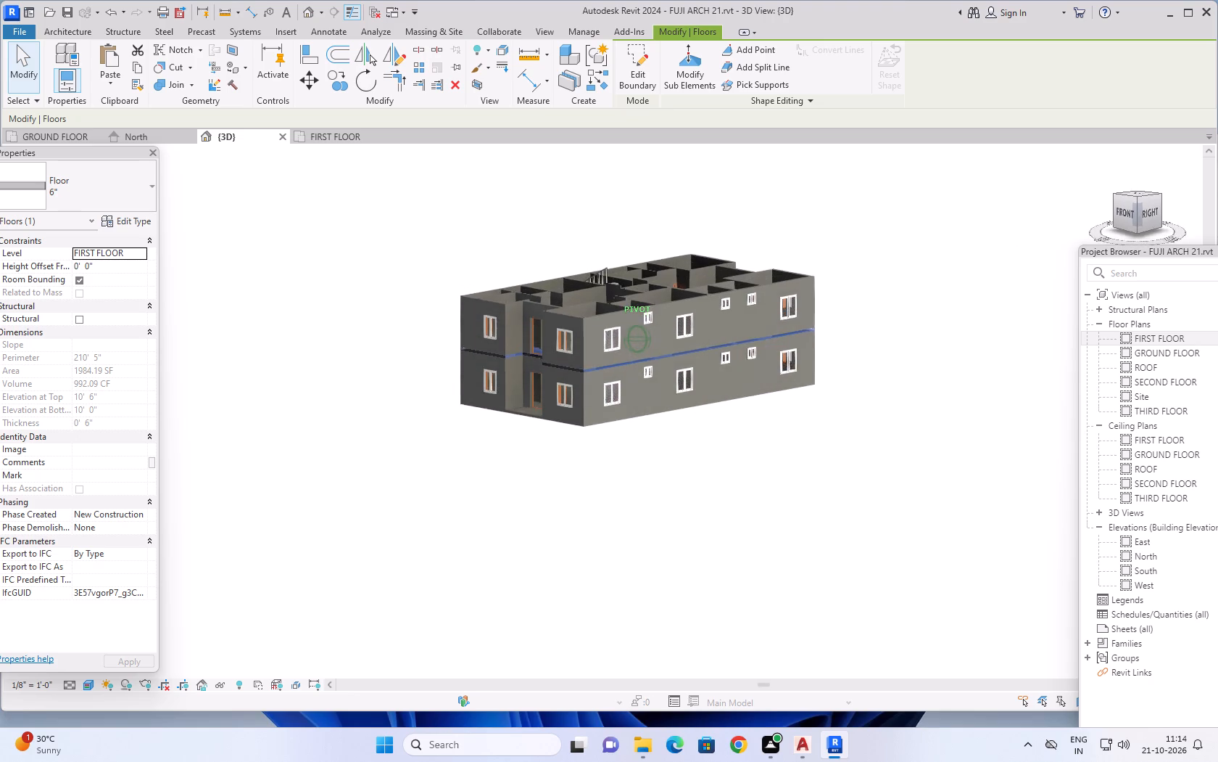
left_click_drag(1141, 210, 1102, 202)
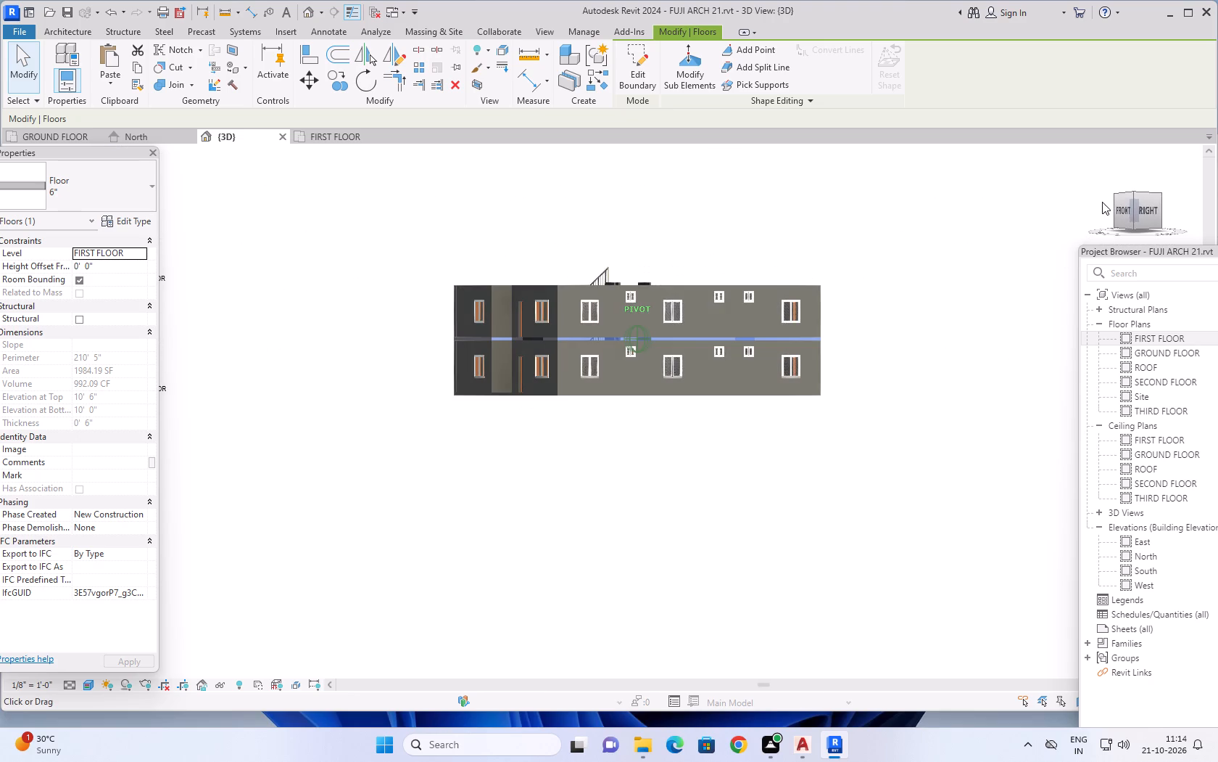
left_click_drag(1102, 202, 1130, 218)
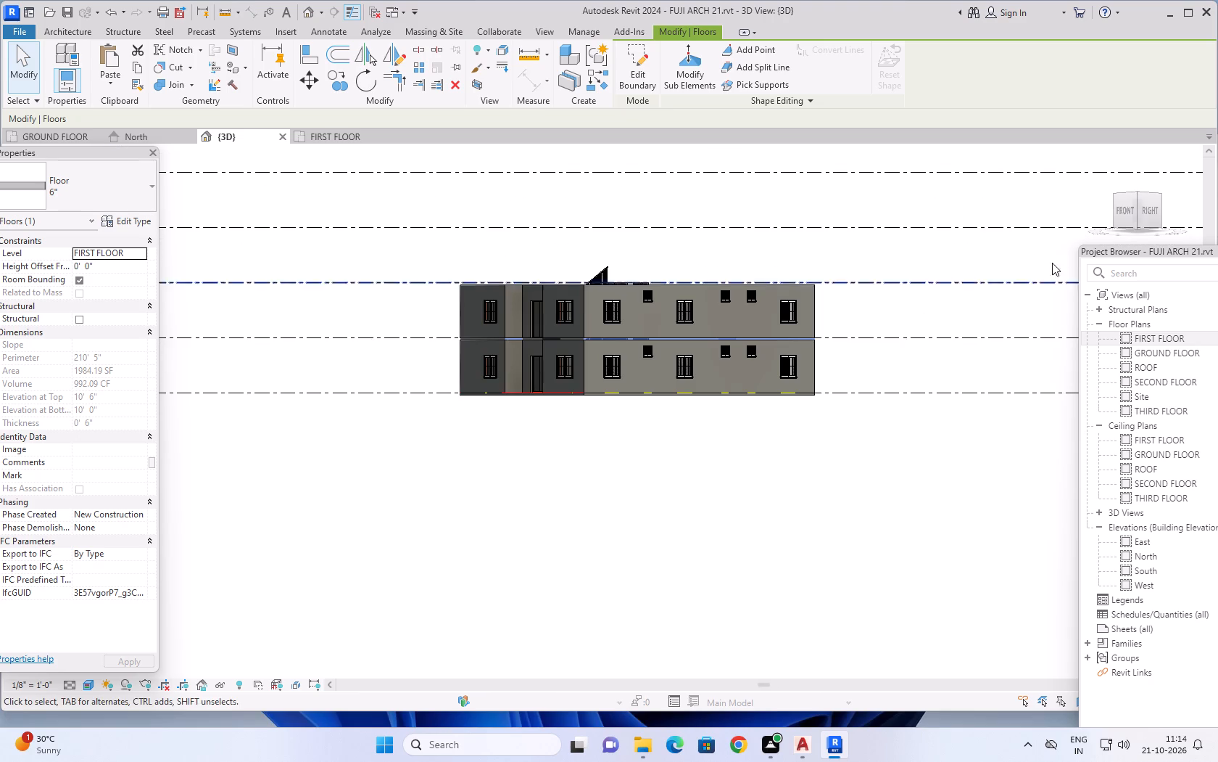
left_click_drag(1122, 204, 1164, 226)
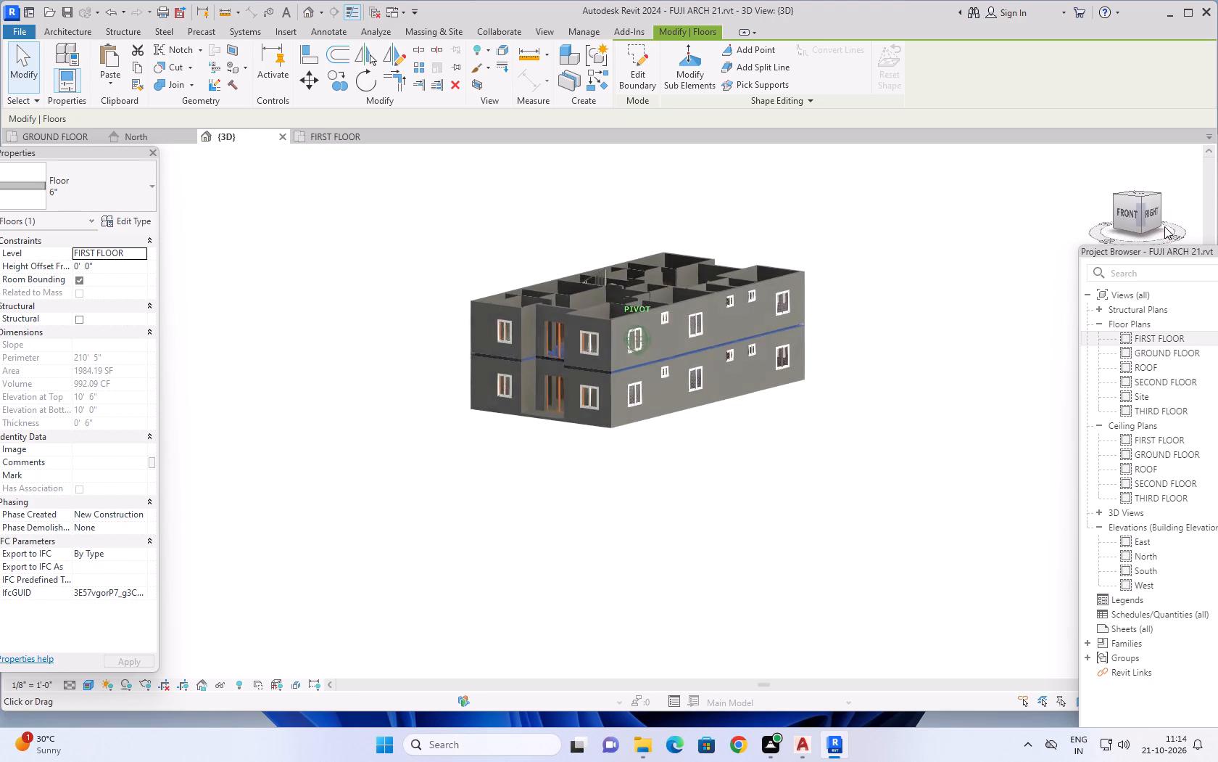
left_click_drag(1164, 226, 1195, 224)
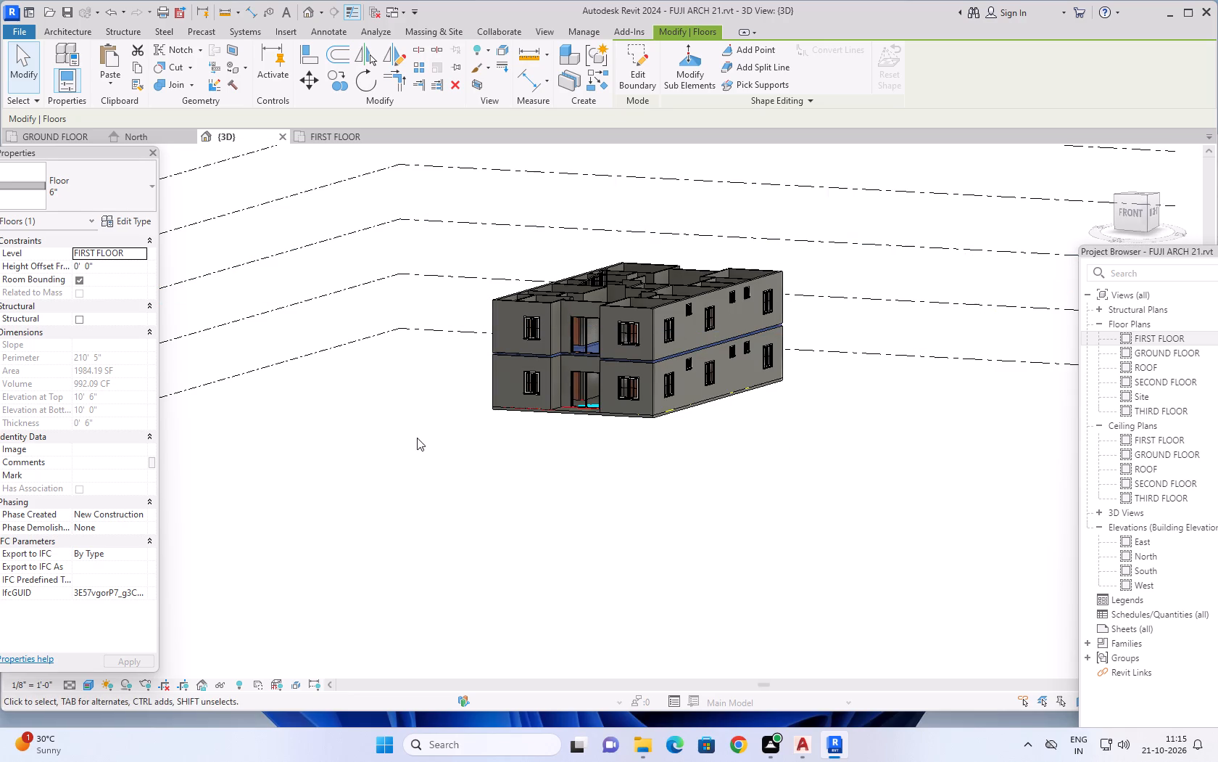
scroll(396, 420, "down", 1)
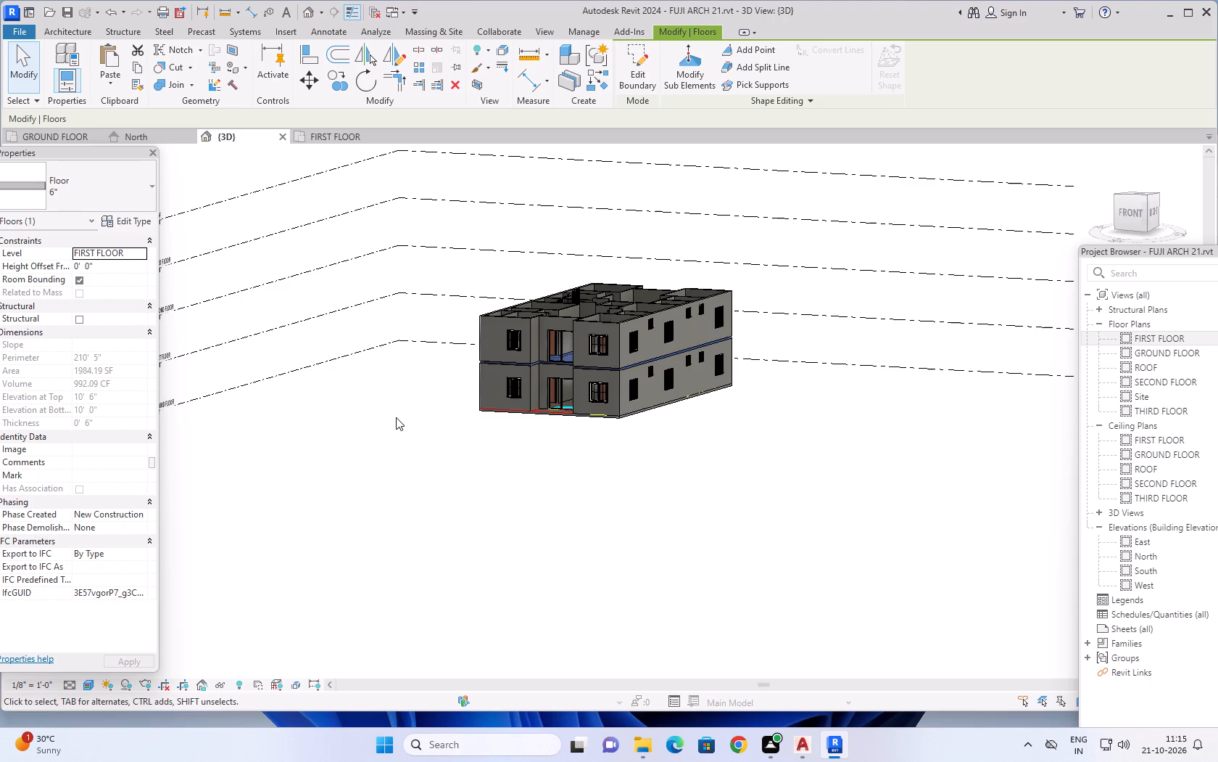
middle_click_drag(391, 391, 504, 585, "shift")
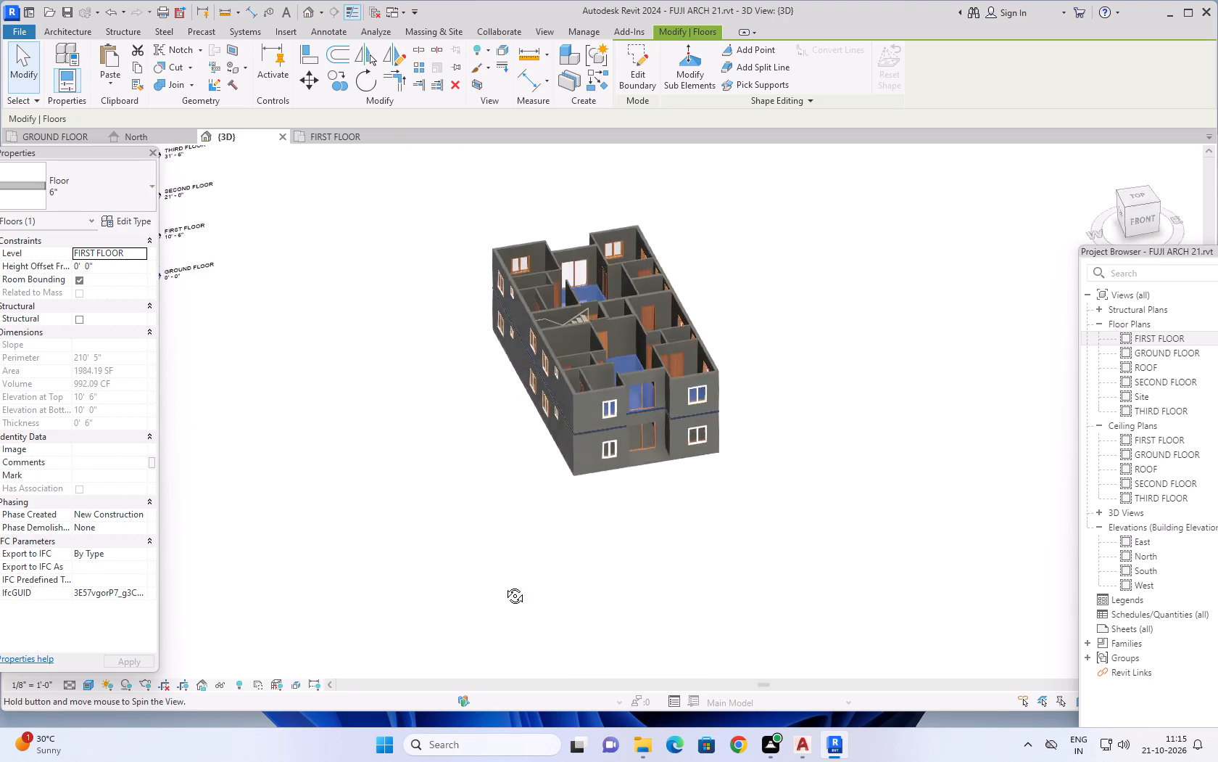
middle_click_drag(504, 585, 423, 642, "shift")
middle_click_drag(415, 450, 453, 586, "shift")
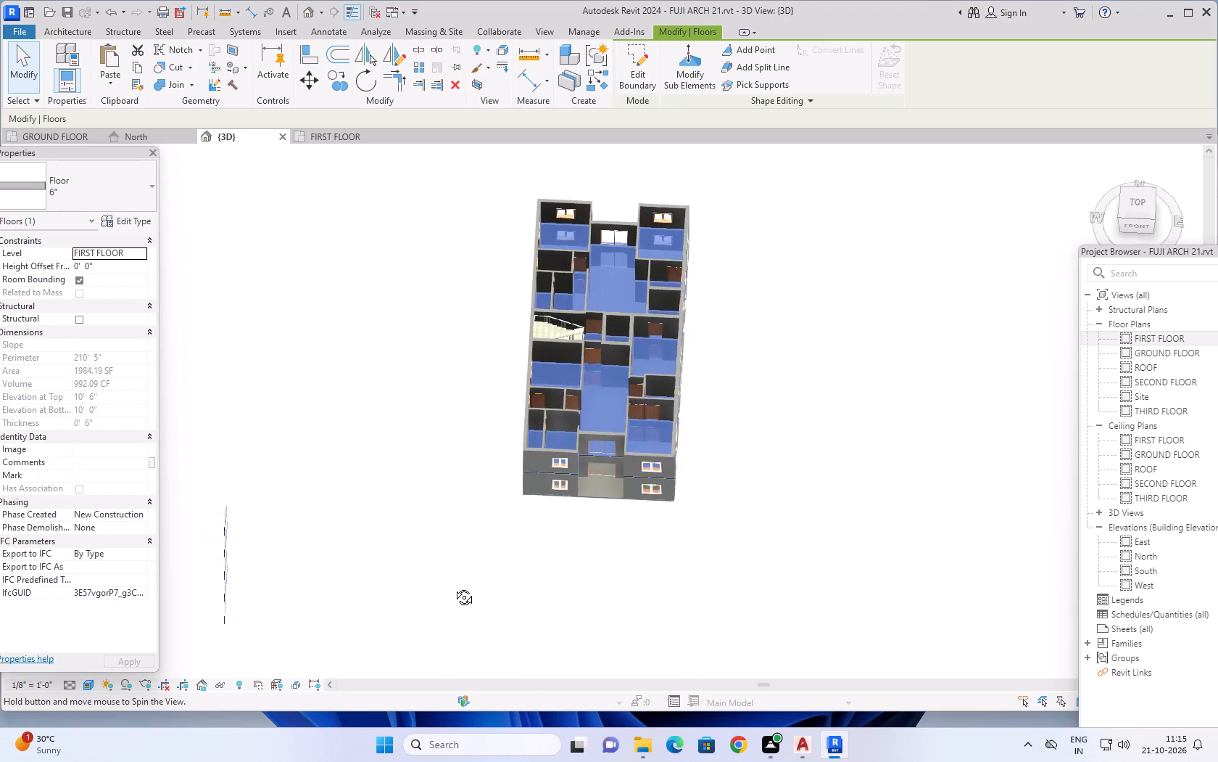
middle_click_drag(453, 586, 460, 589, "shift")
scroll(460, 589, "up", 1)
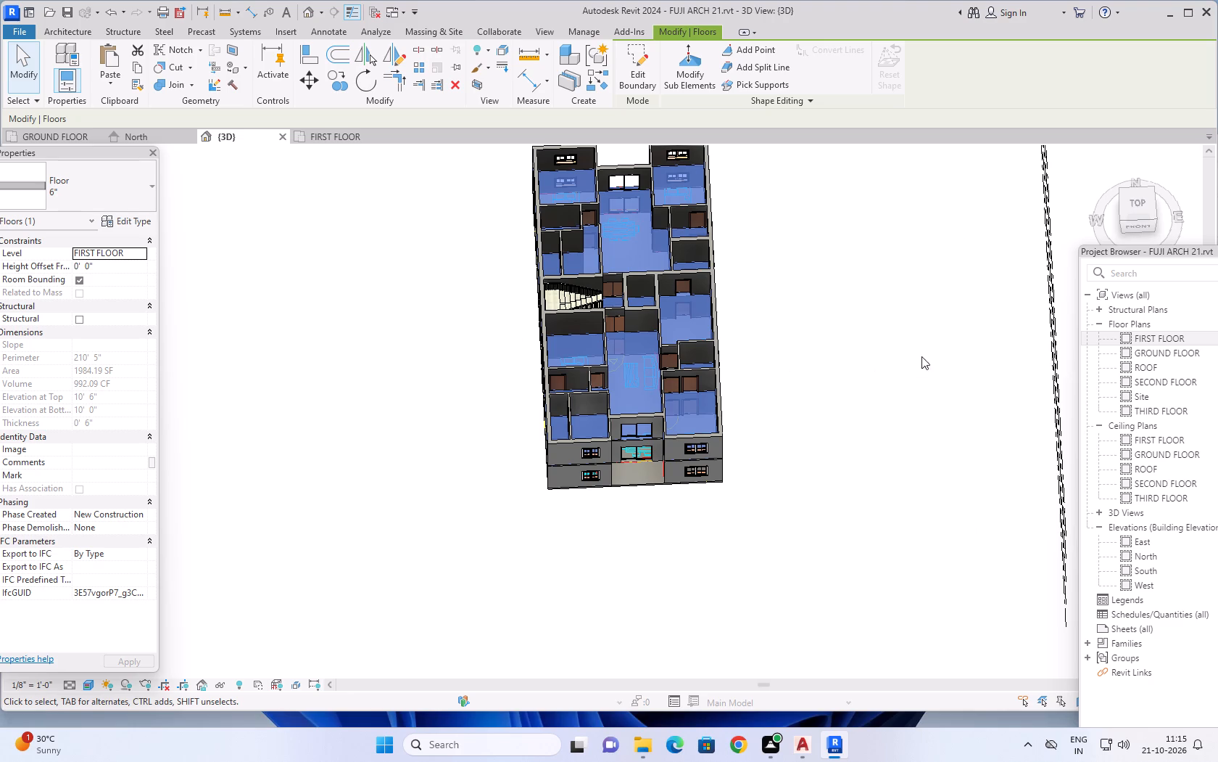
scroll(921, 355, "down", 2)
middle_click_drag(905, 345, 846, 401)
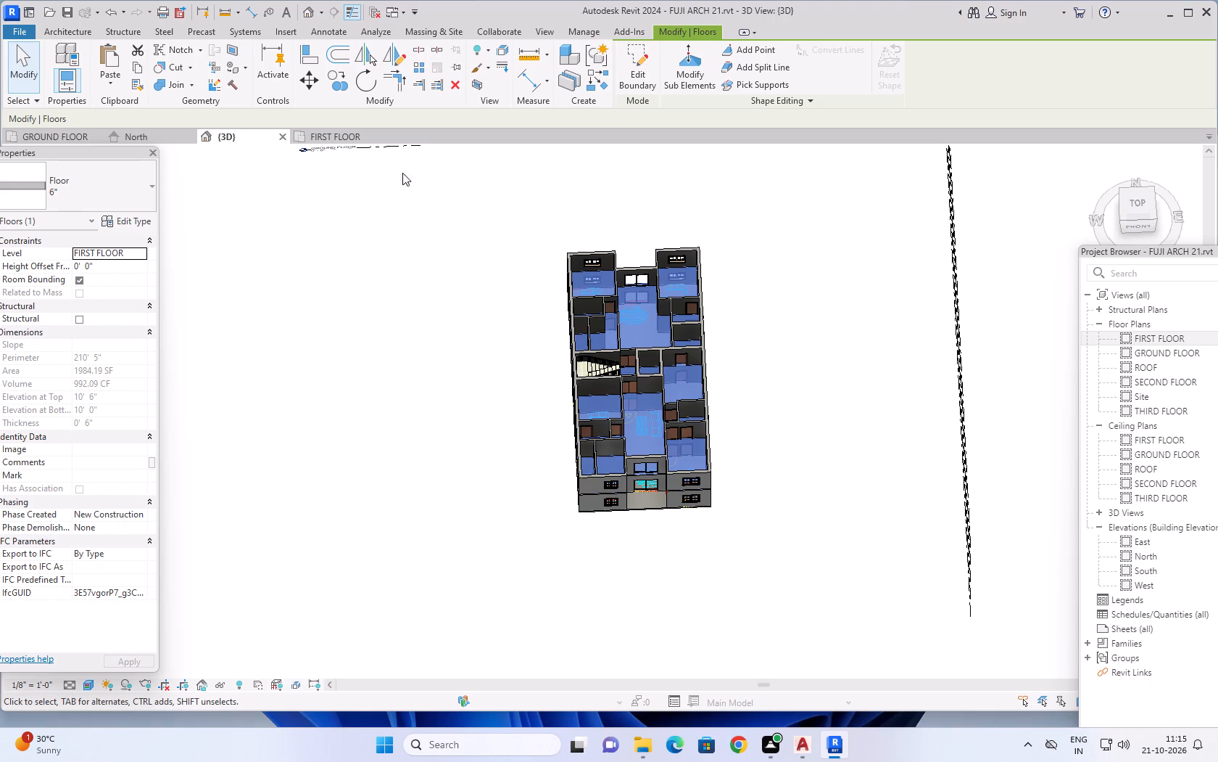
Undo the first-floor slab together with its whole boundary sketch shaped around the balcony recesses.
left_click(331, 135)
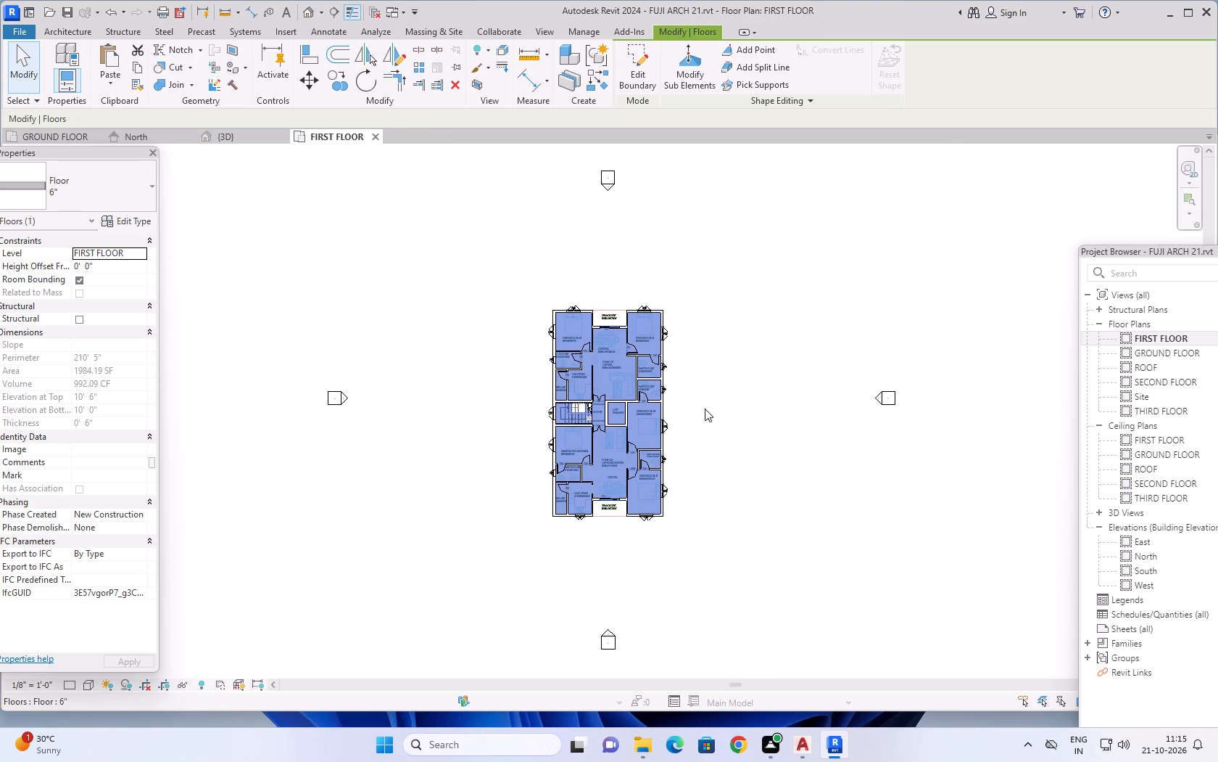
scroll(737, 438, "up", 2)
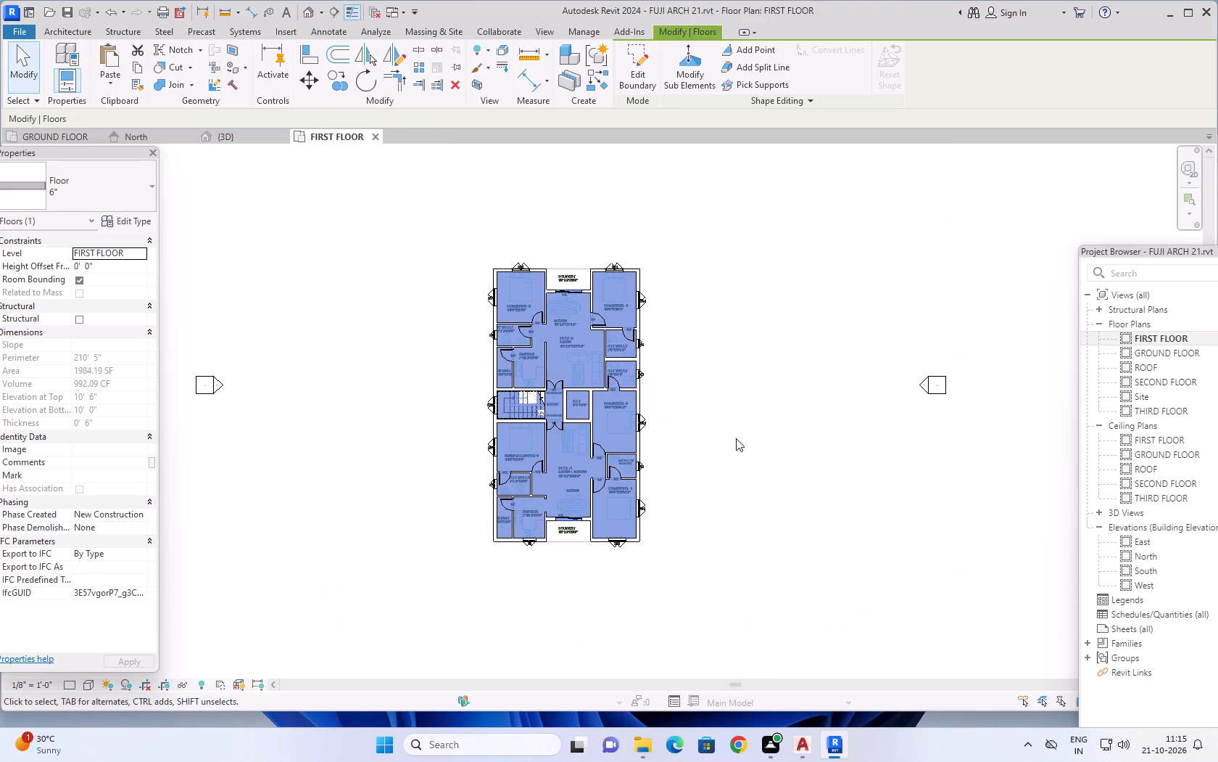
key("Escape")
key("Escape")
key("Escape")
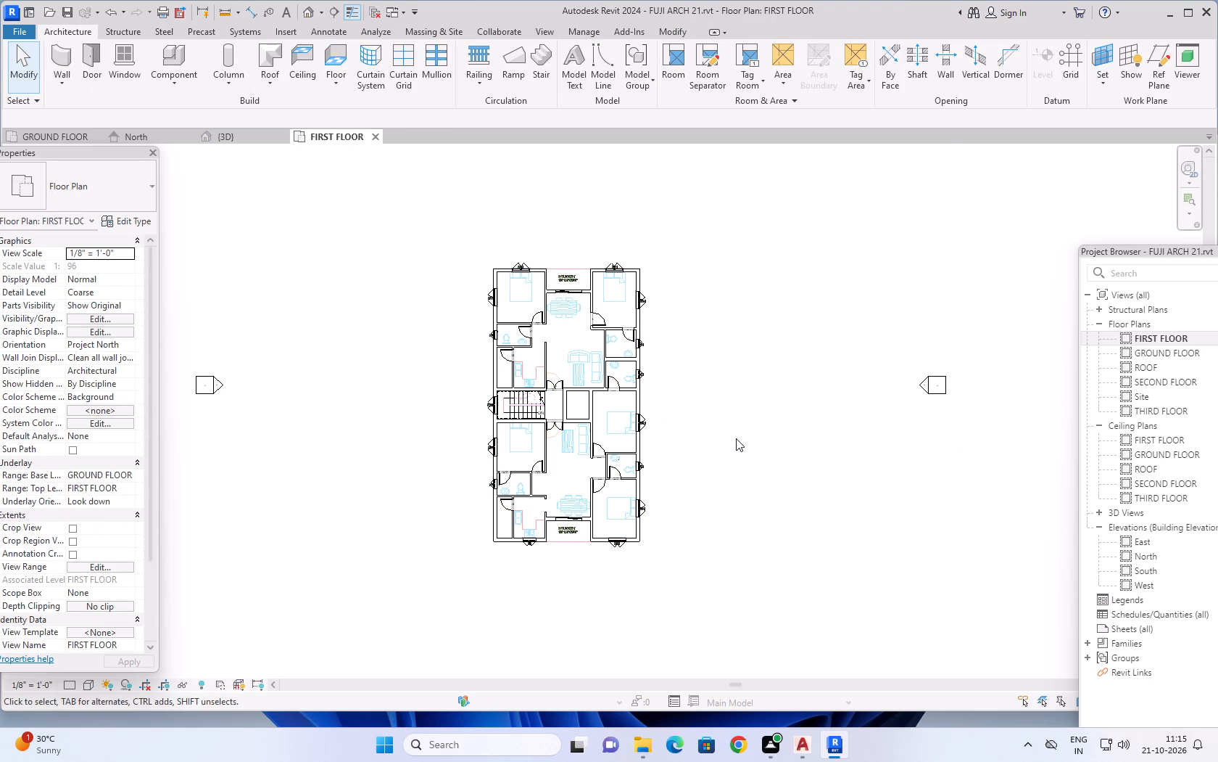
key("ctrl+z")
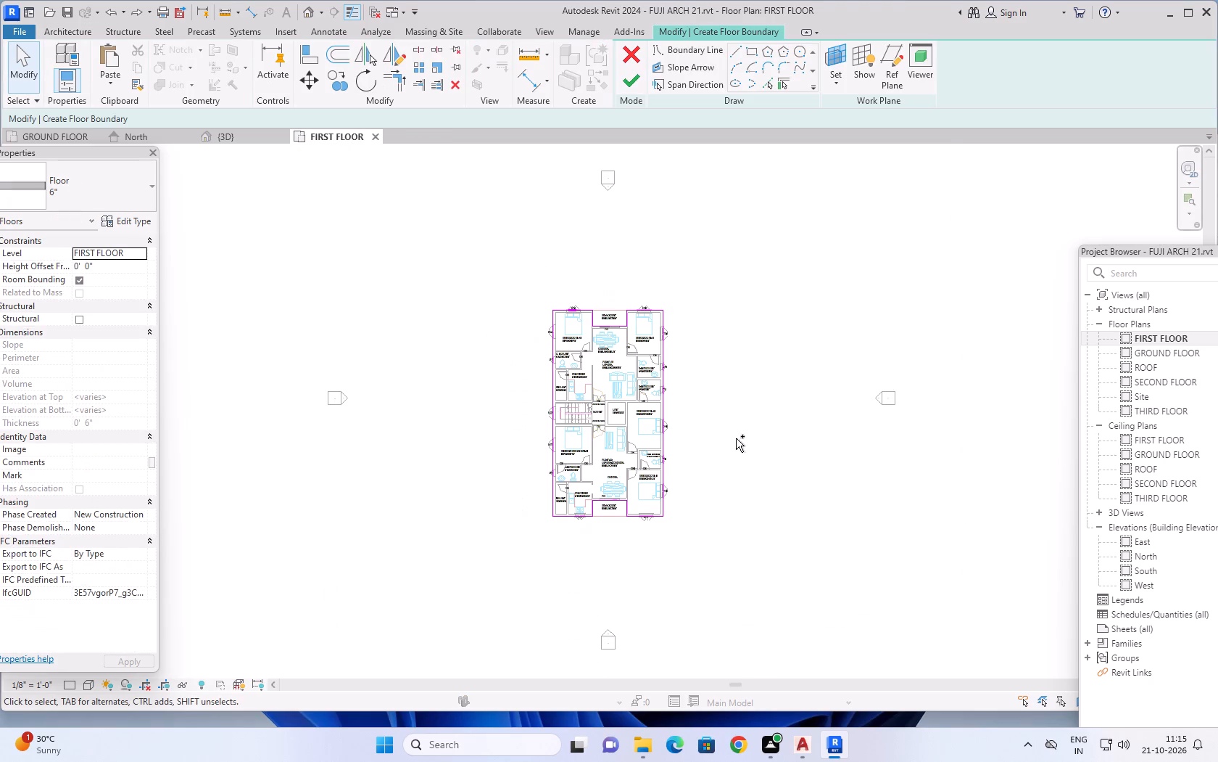
key("ctrl+z")
key("ctrl+z")
key("ctrl+z")
key("ctrl+z")
key("ctrl+z")
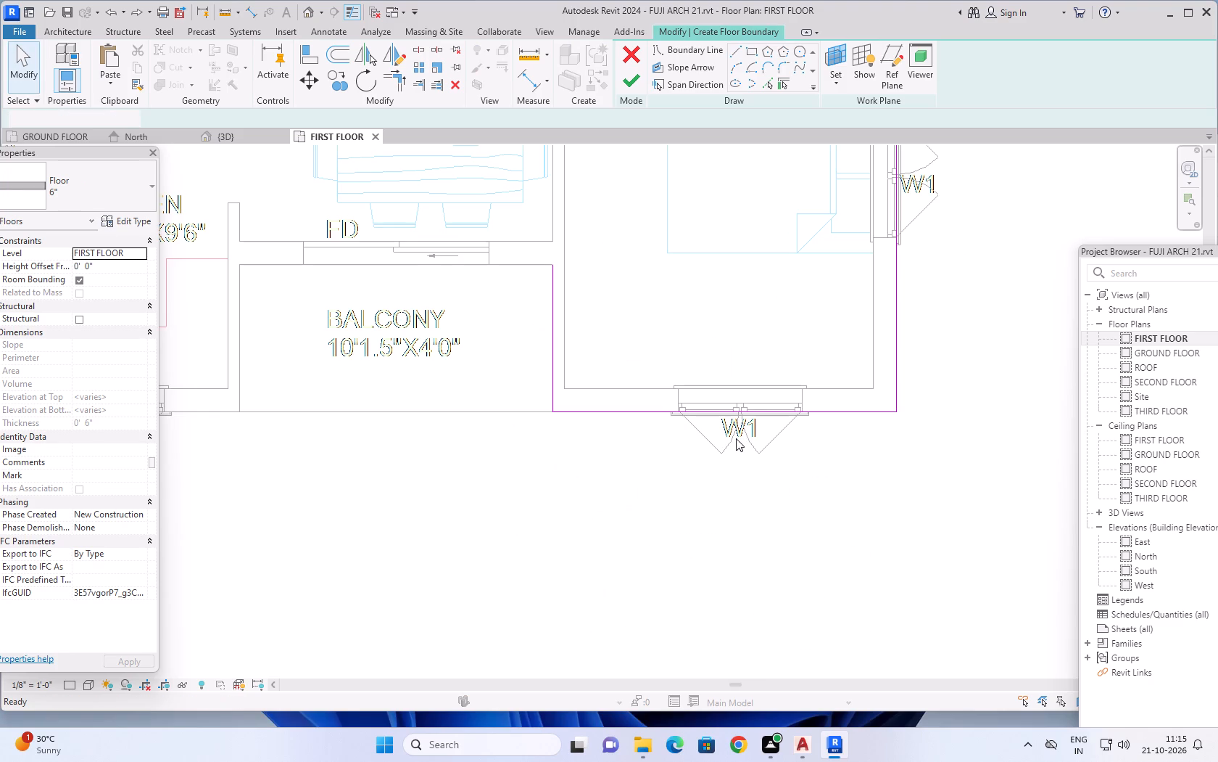
key("ctrl+z")
key("ctrl+z")
key("ctrl+z")
key("ctrl+z")
key("ctrl+z")
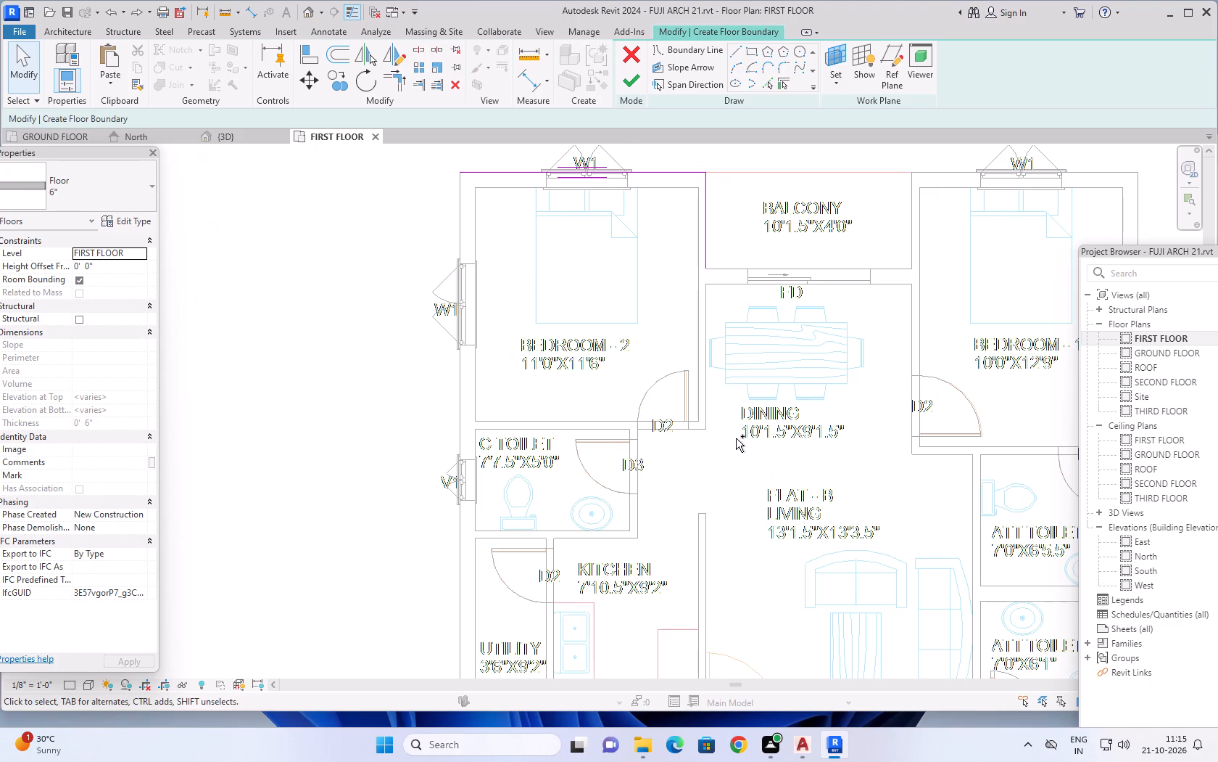
key("ctrl+z")
key("ctrl+z")
key("ctrl+z")
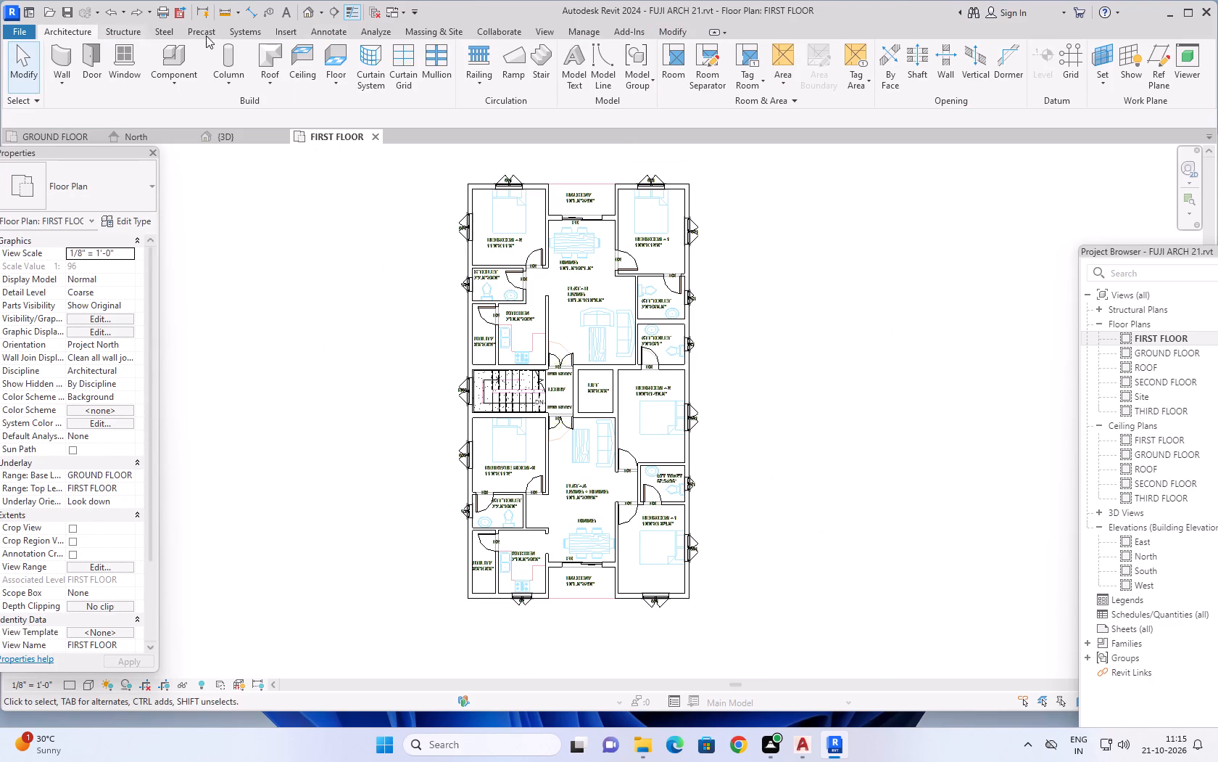
Start a 6" floor on FIRST FLOOR and sketch a rectangular boundary from Flat-B's outer Bedroom-2 corner to Flat-A's outer Bedroom-1 corner.
left_click(334, 82)
left_click(340, 116)
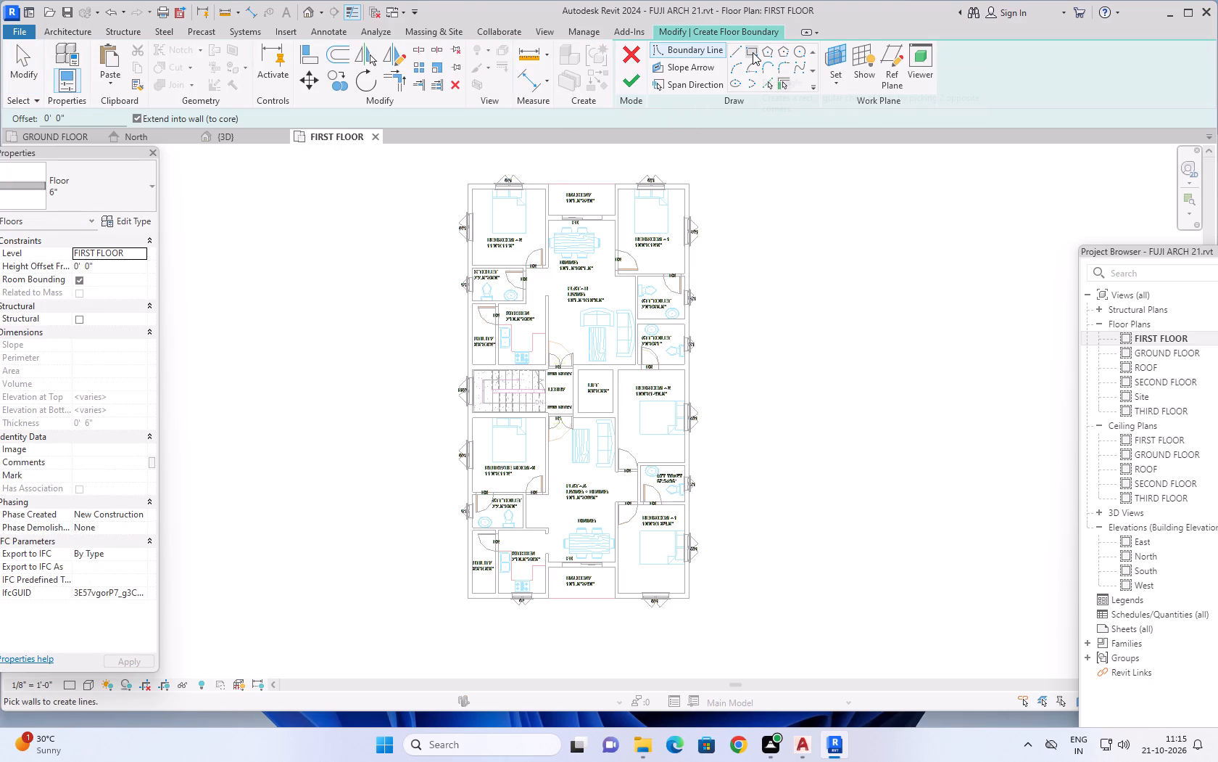
left_click(753, 52)
scroll(444, 189, "up", 6)
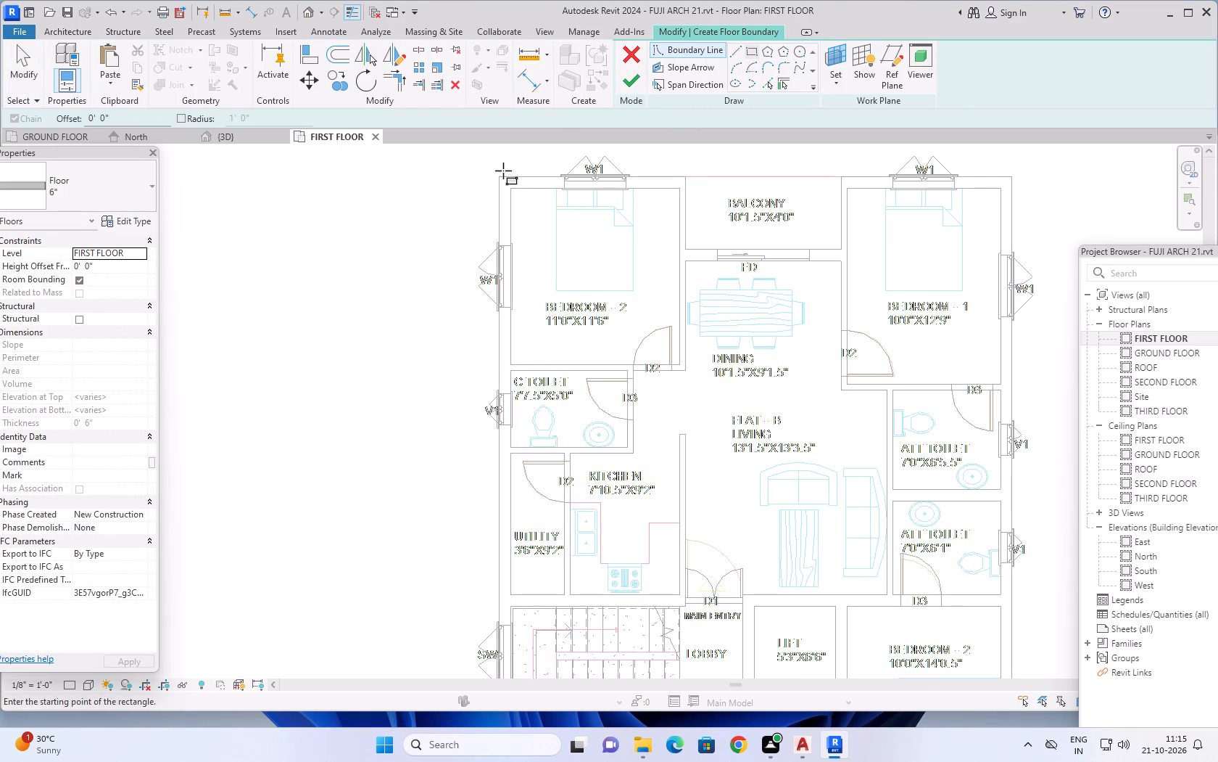
left_click(499, 173)
scroll(870, 424, "down", 5)
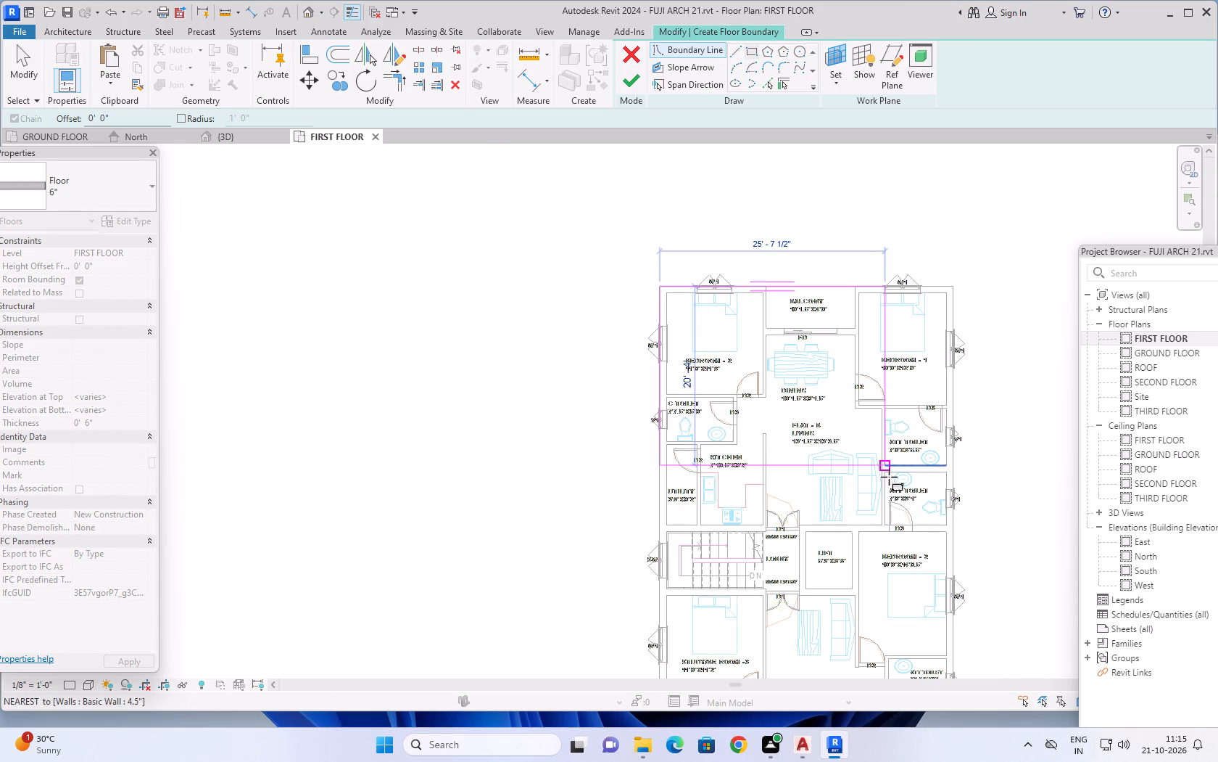
scroll(889, 477, "down", 2)
middle_click_drag(894, 502, 783, 250)
scroll(890, 499, "down", 1)
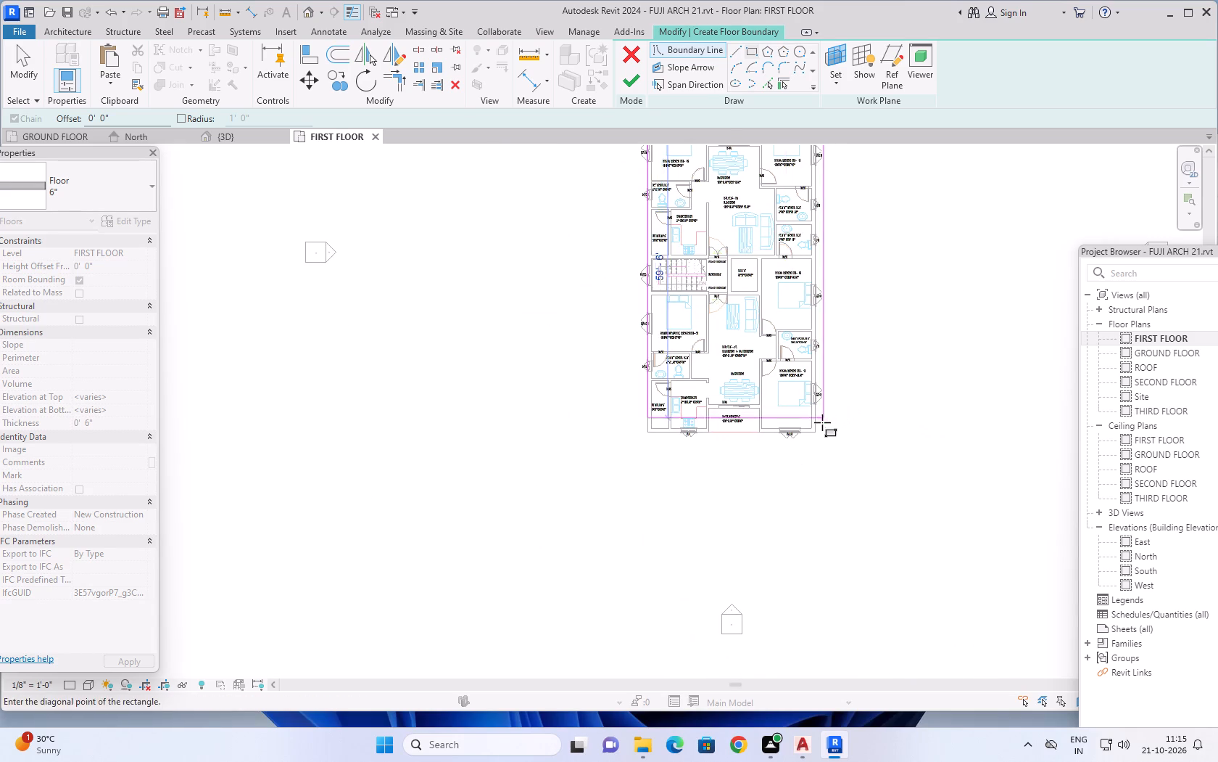
scroll(816, 430, "up", 5)
scroll(732, 373, "up", 3)
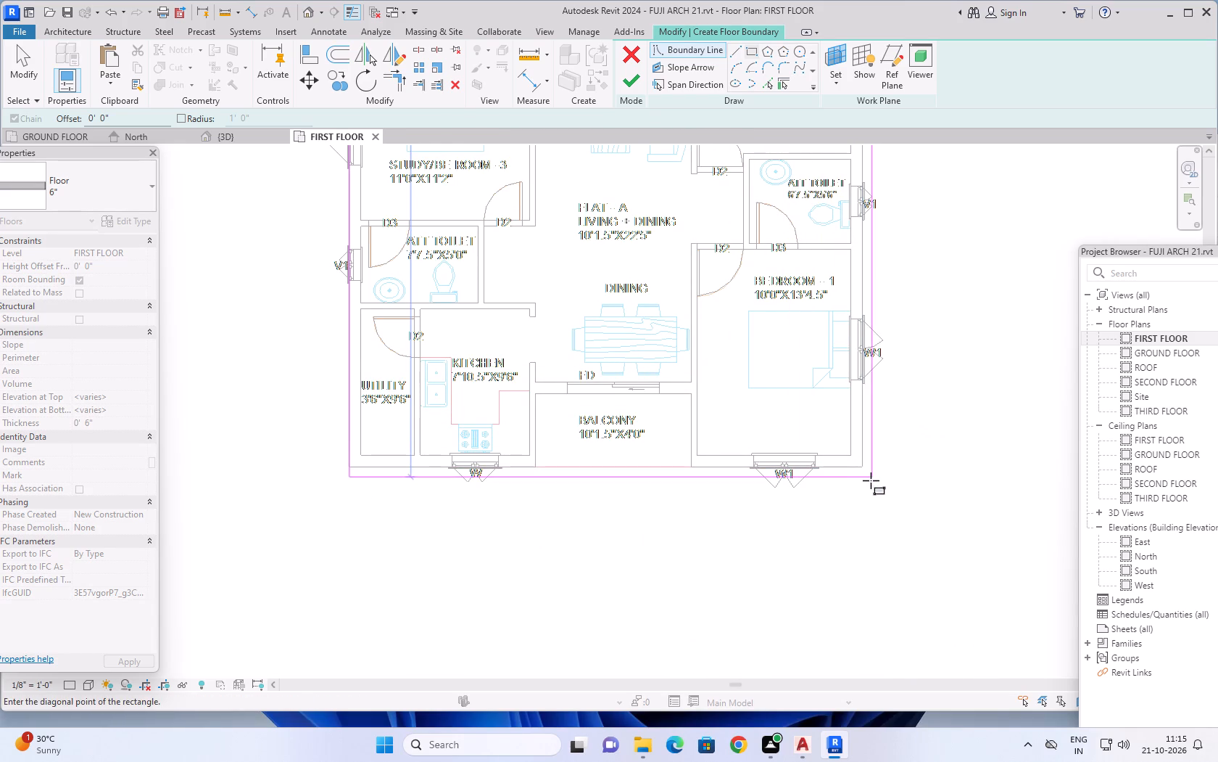
left_click(863, 466)
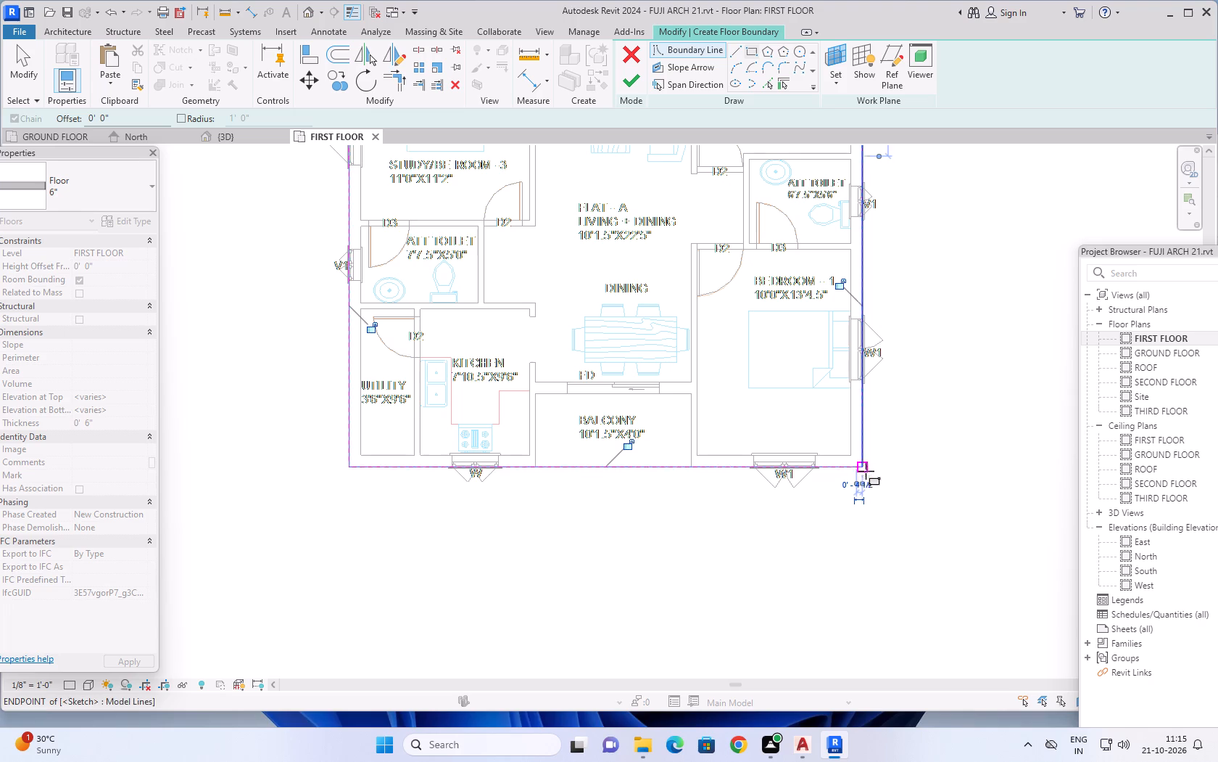
Finish the rectangular first-floor slab without attaching the walls below to it, and suppress the wall-attachment question for future floors.
scroll(911, 475, "down", 11)
middle_click_drag(933, 443, 866, 482)
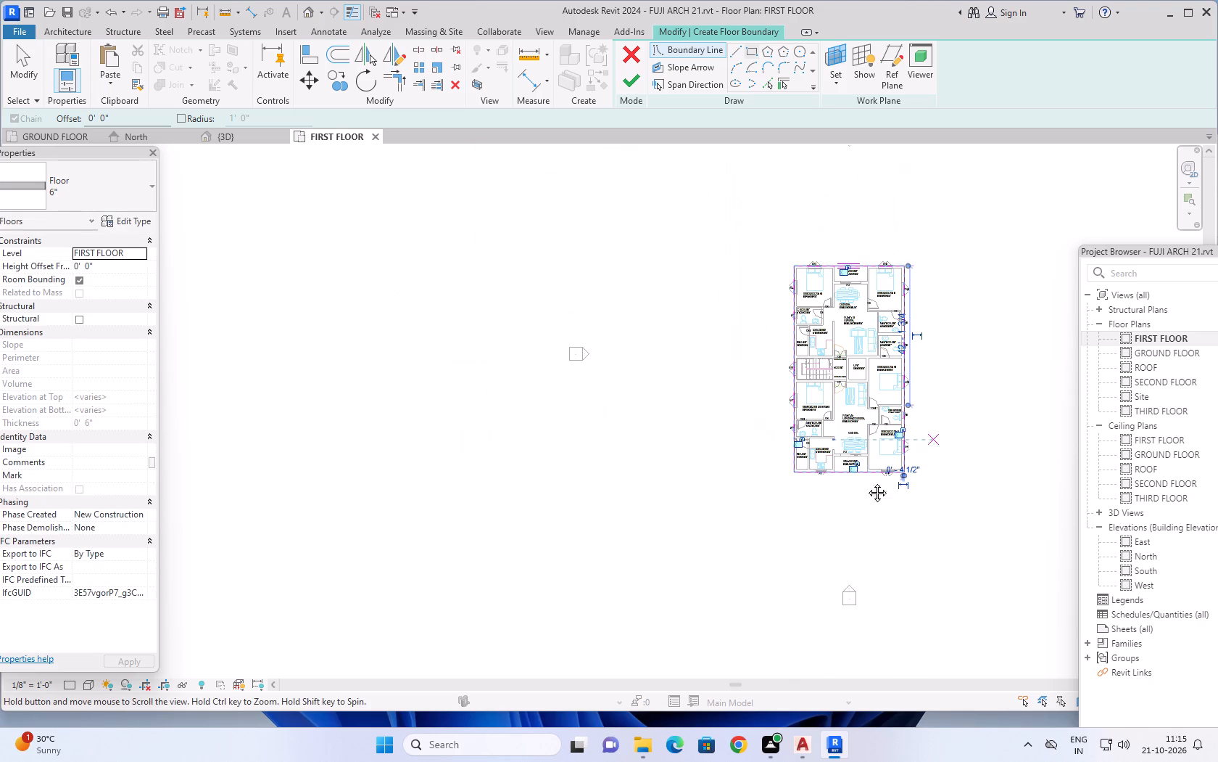
middle_click_drag(866, 482, 681, 526)
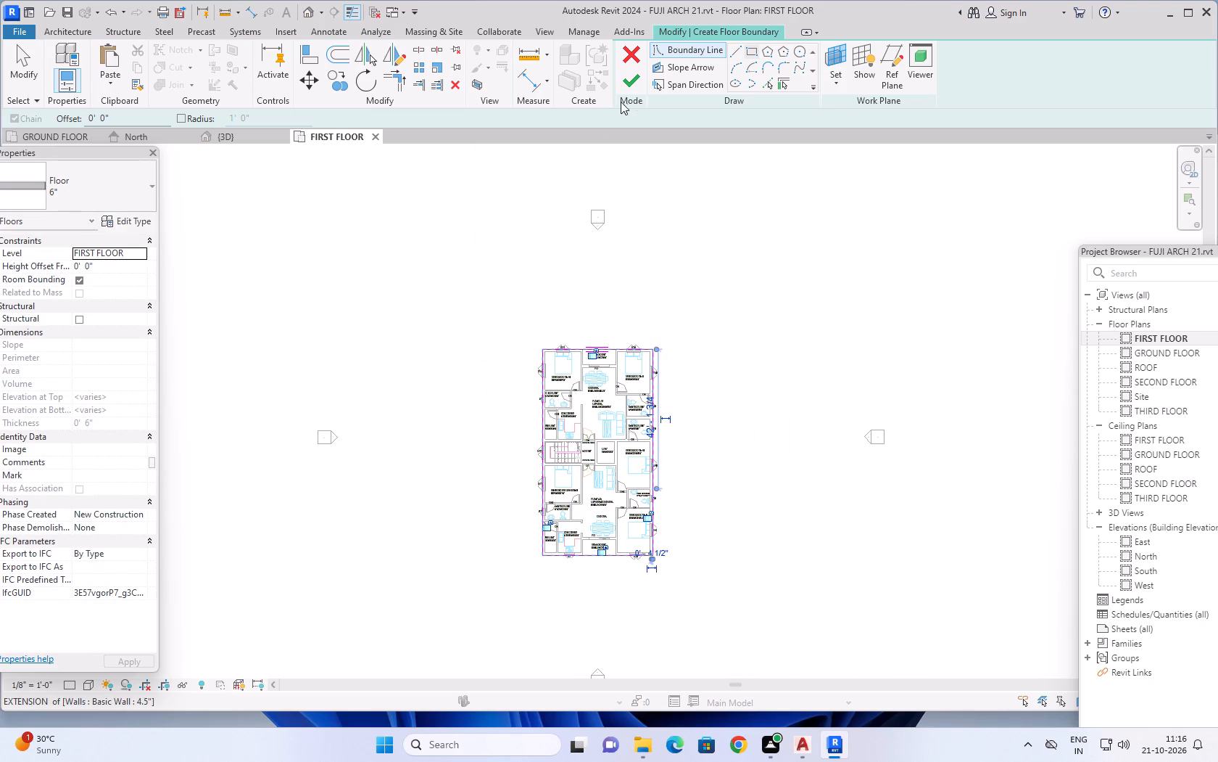
left_click(632, 79)
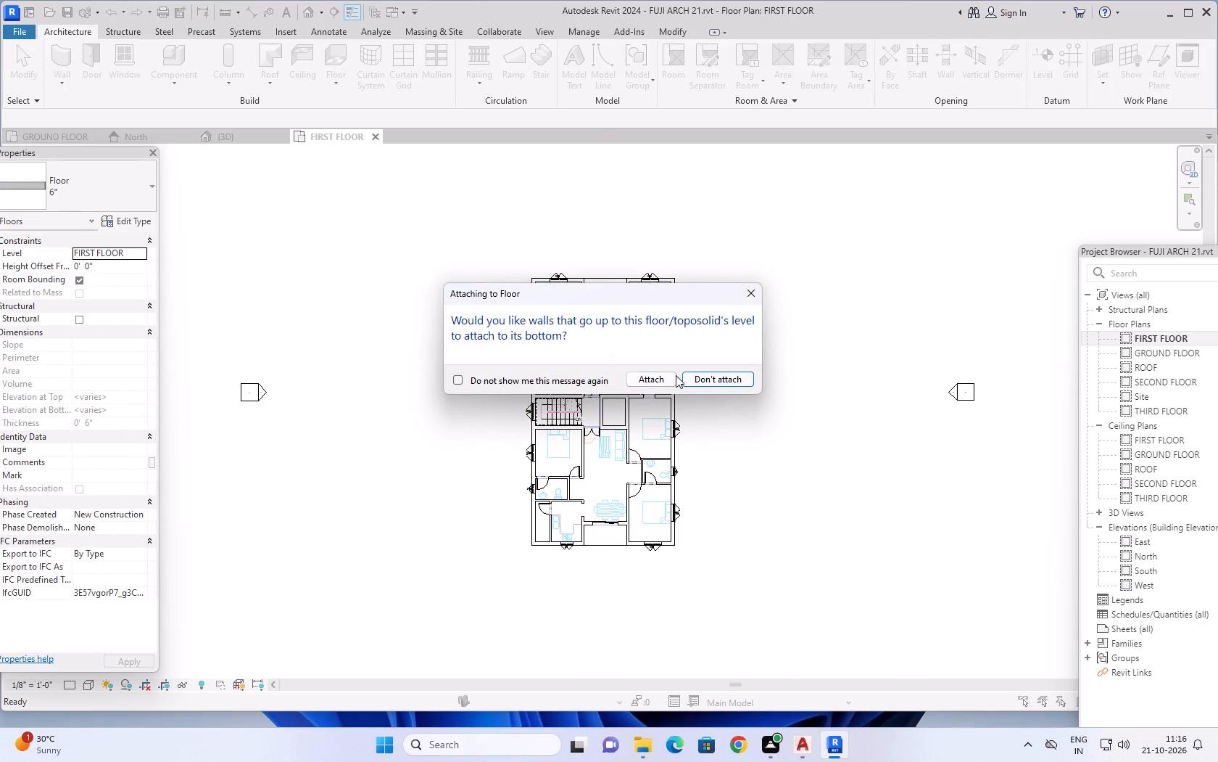
left_click(460, 378)
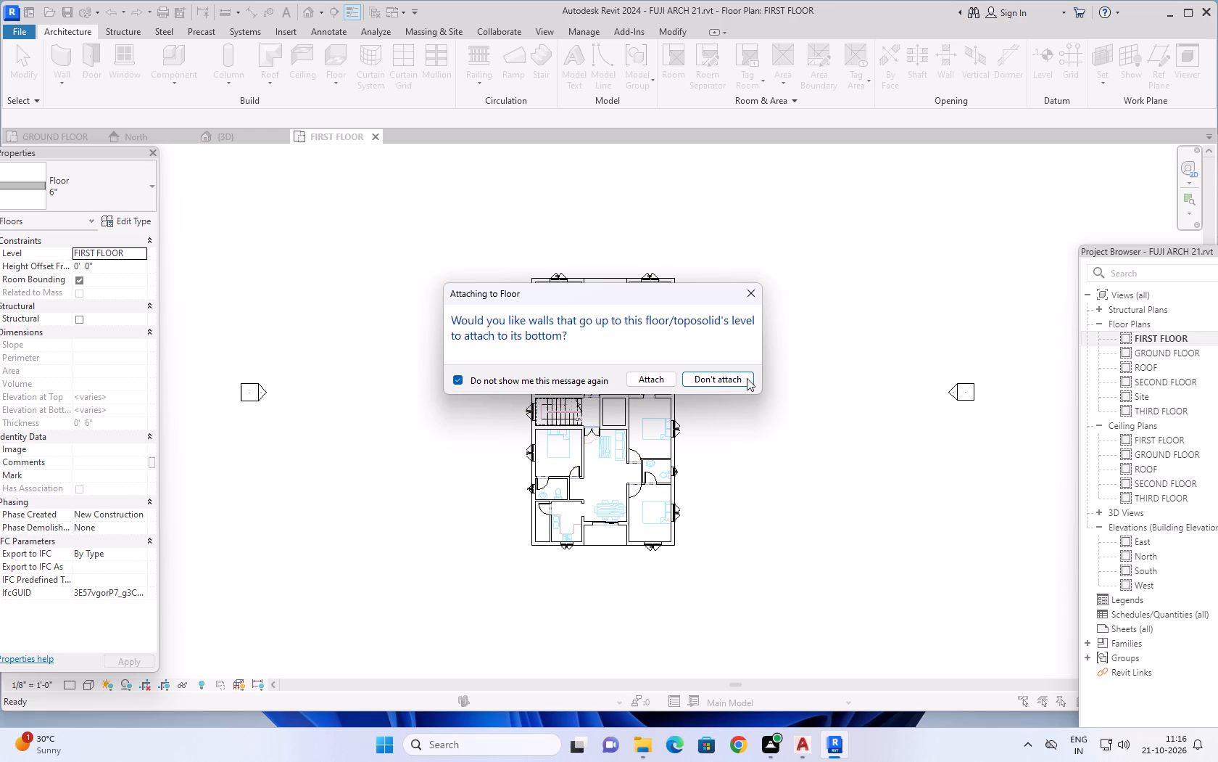
left_click(733, 380)
scroll(753, 418, "down", 2)
middle_click_drag(750, 430, 742, 332)
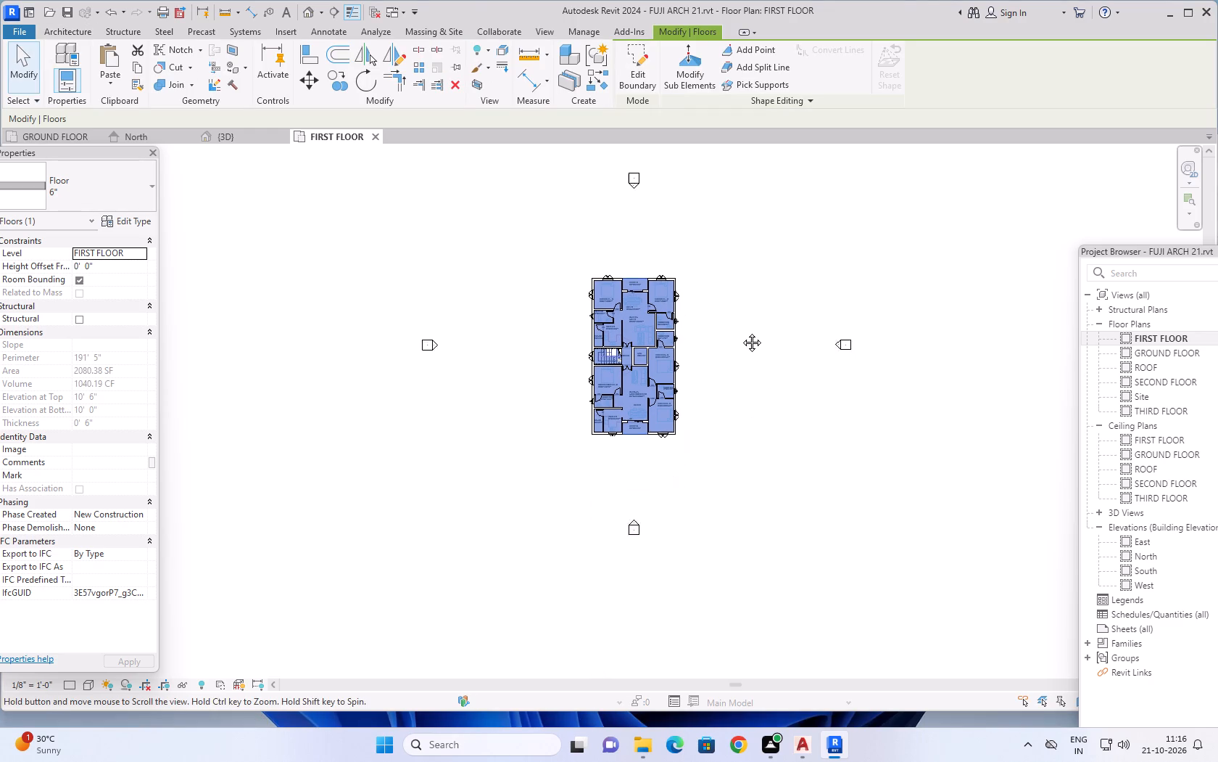
On the GROUND FLOOR plan, select the whole building, filter the selection to doors, walls and windows only, and delete them.
left_click(53, 139)
scroll(626, 390, "down", 1)
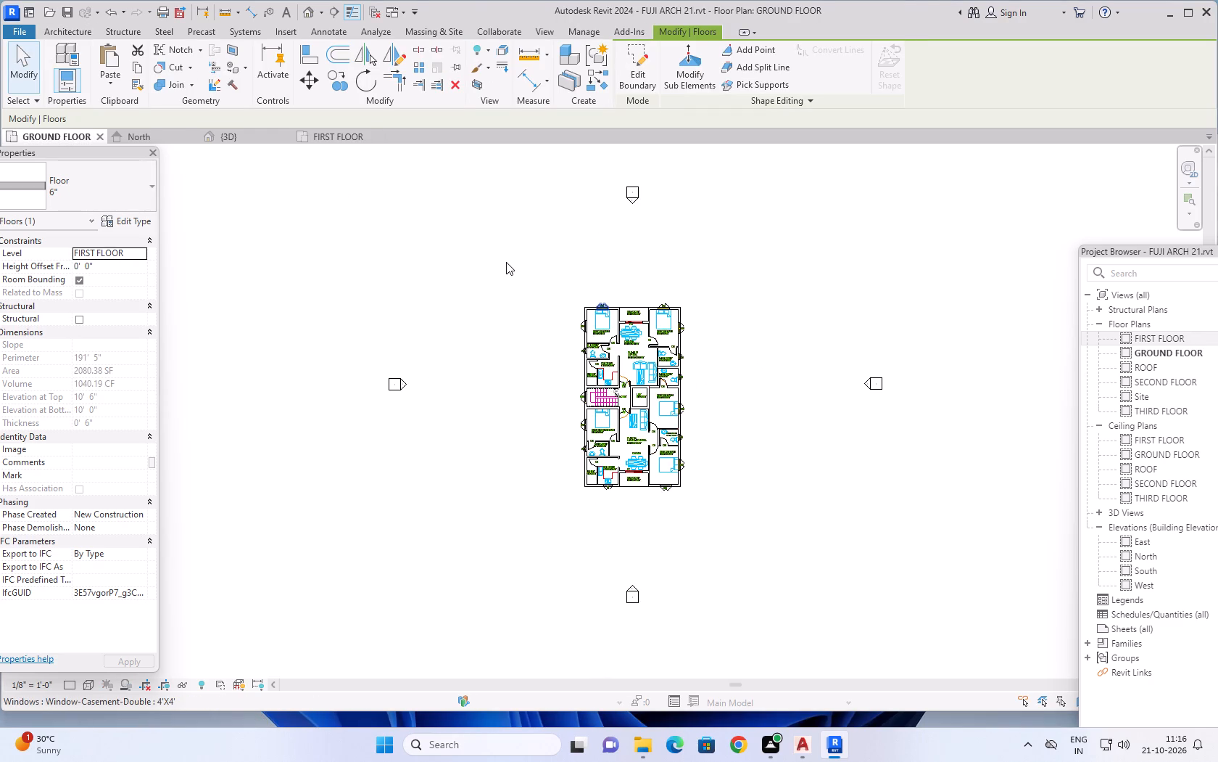
key("Escape")
key("Escape")
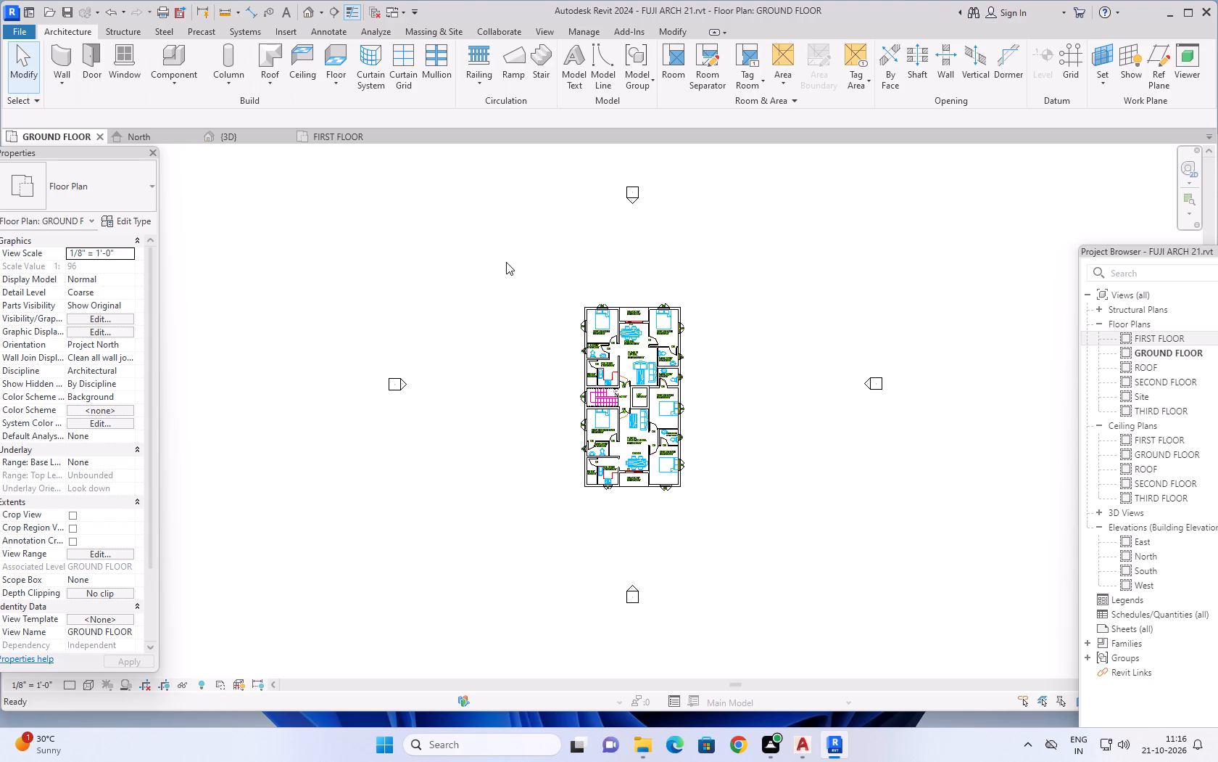
left_click_drag(510, 241, 786, 532)
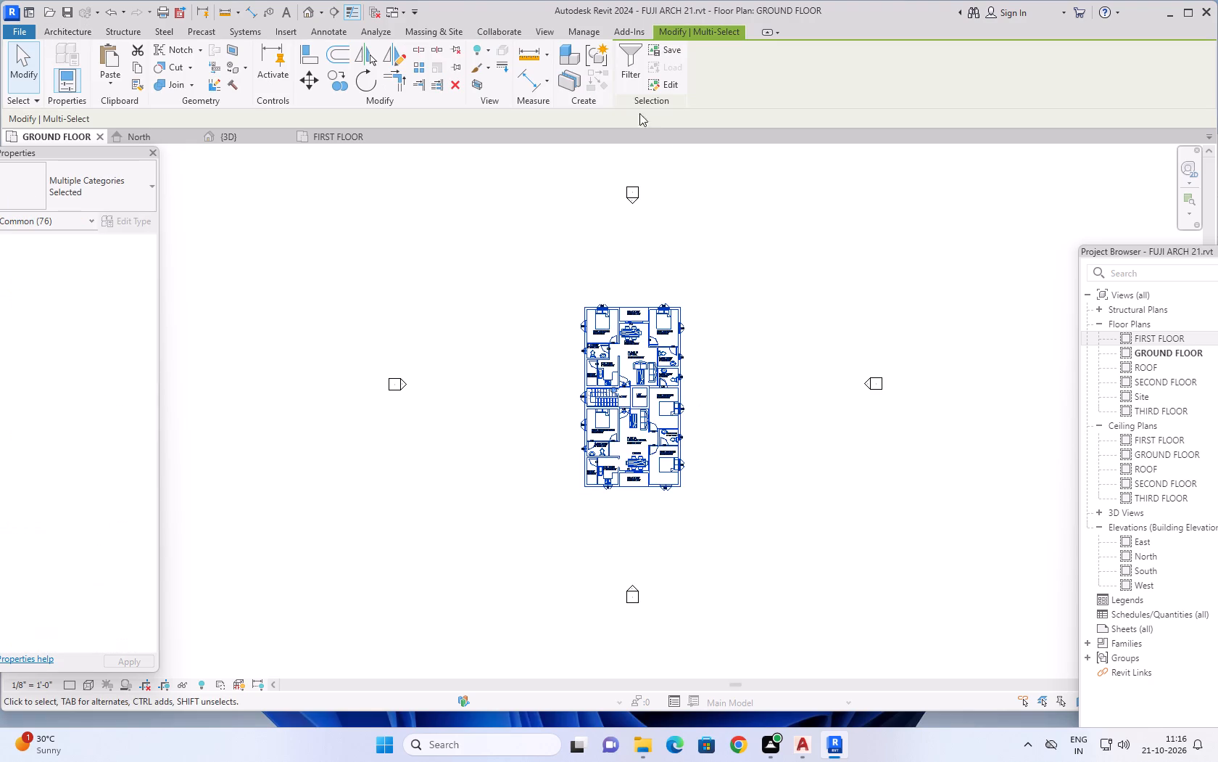
left_click(626, 62)
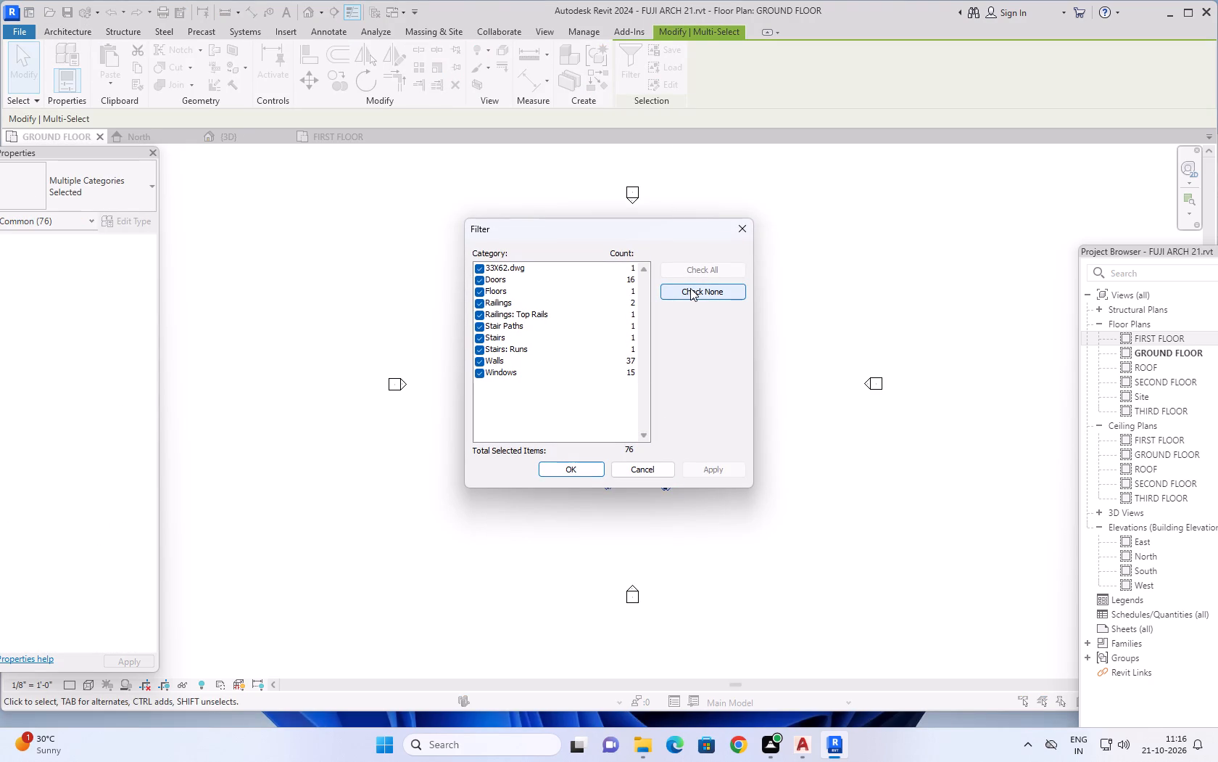
left_click(690, 288)
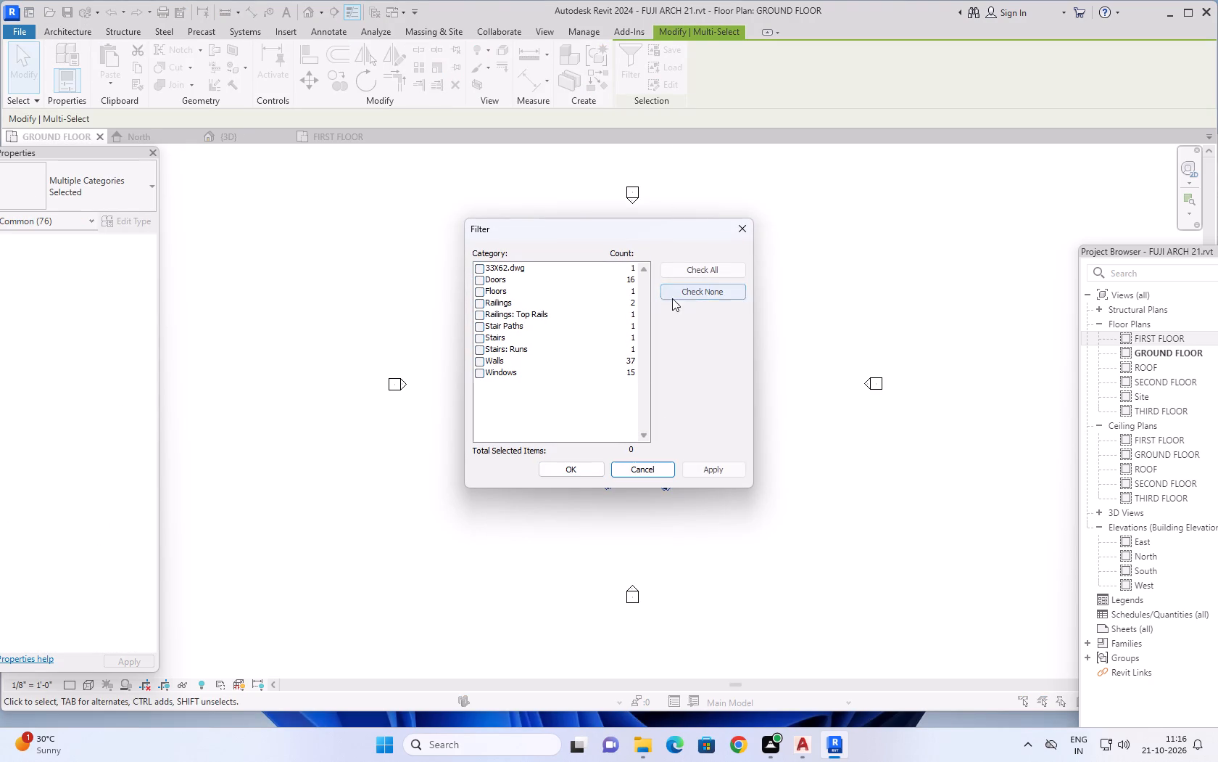
scroll(489, 379, "up", 3)
left_click(478, 375)
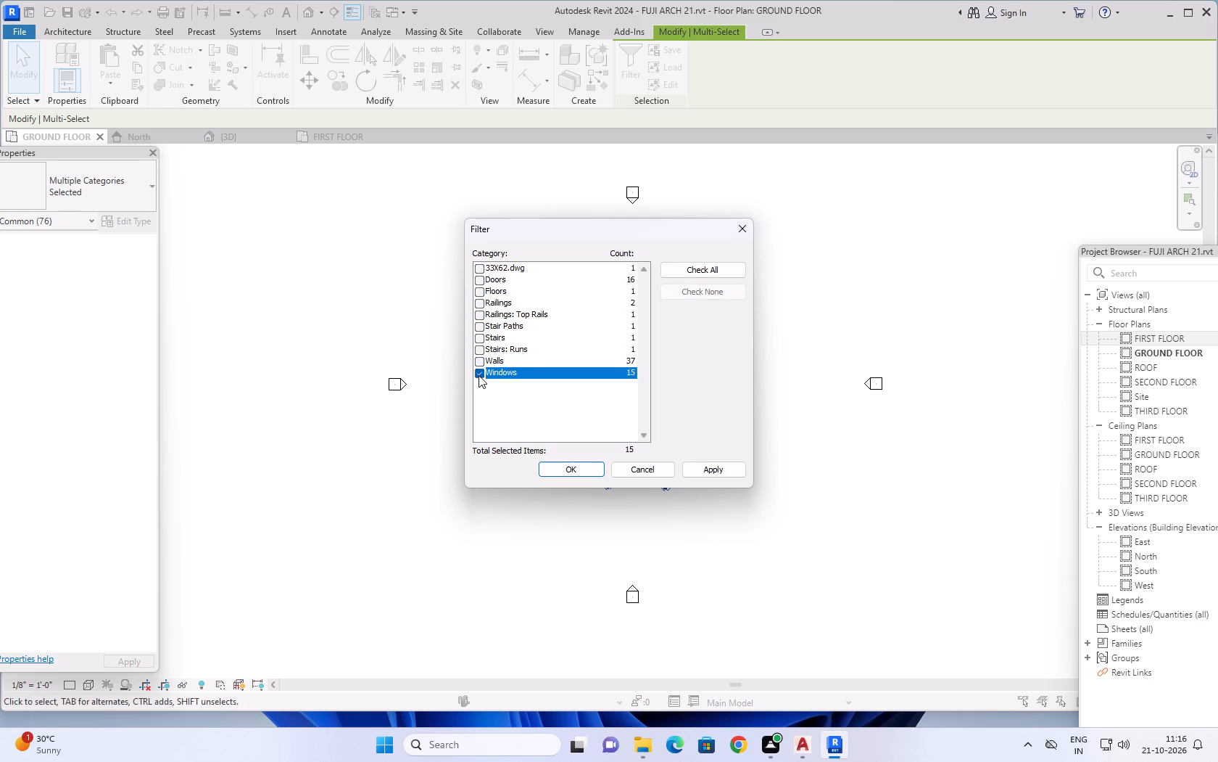
left_click(480, 363)
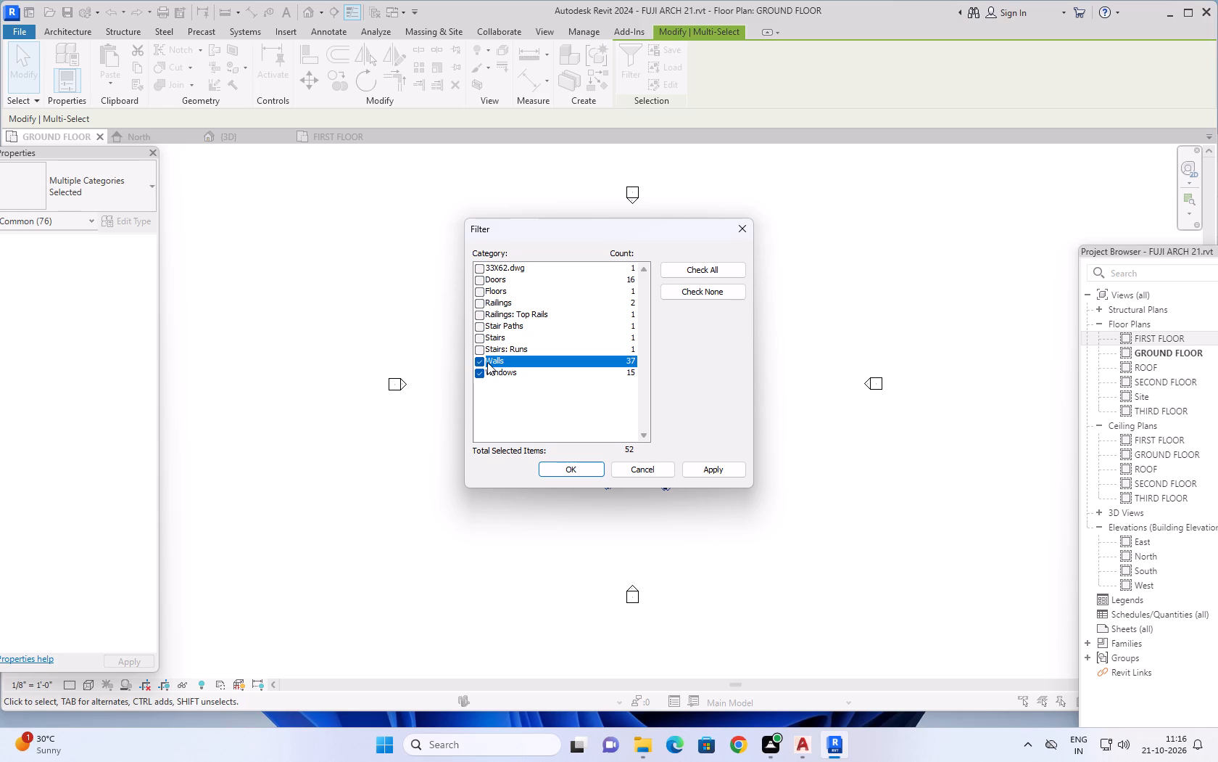
left_click(479, 276)
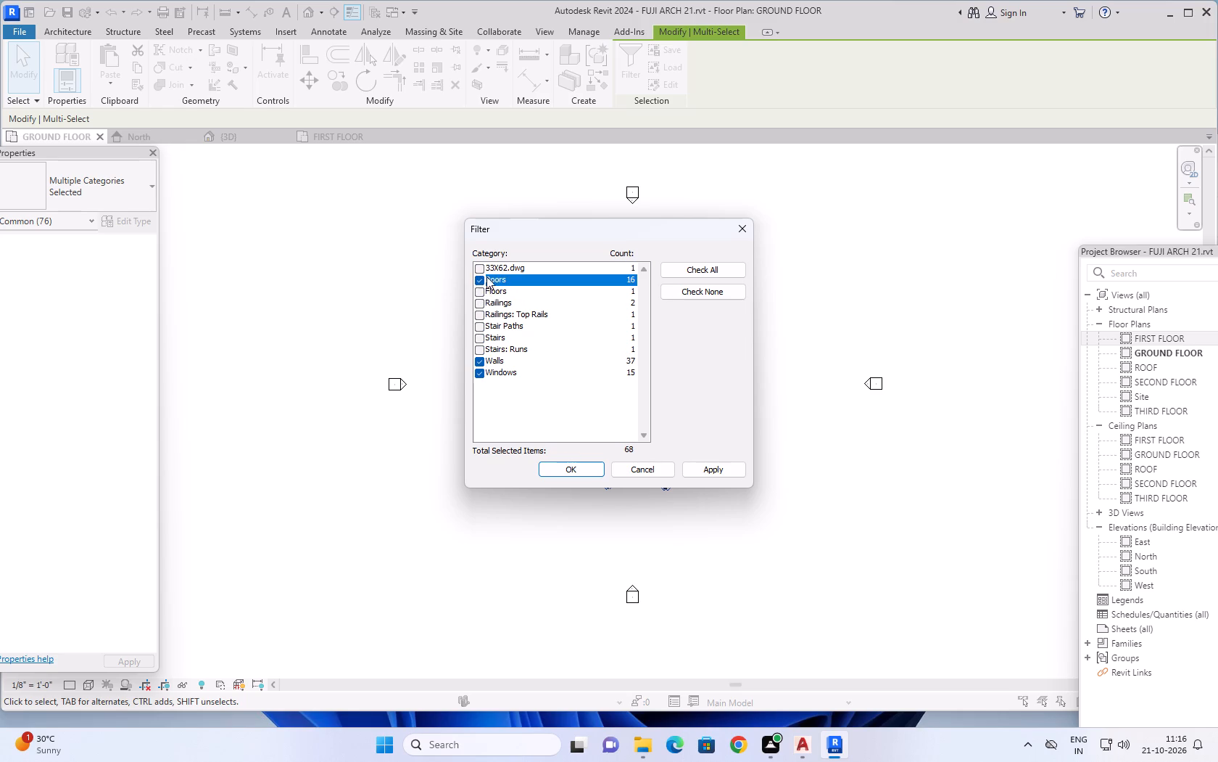
left_click(708, 469)
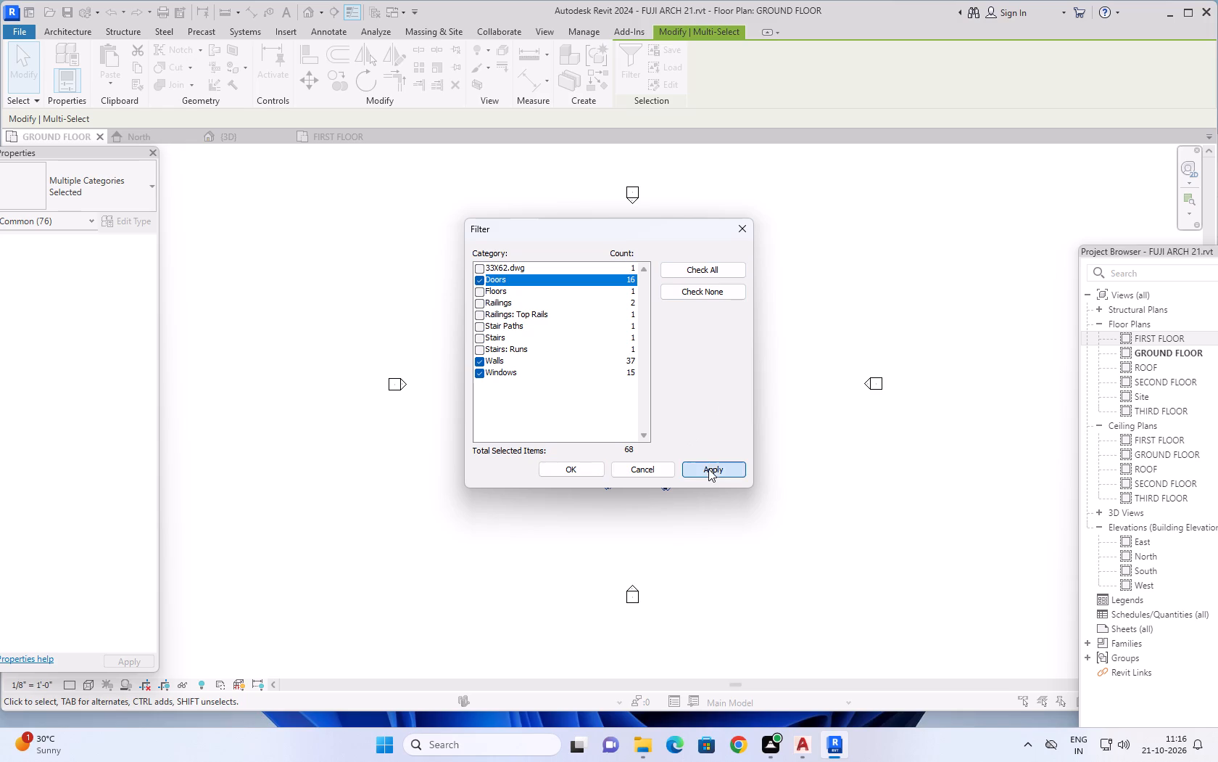
left_click(561, 467)
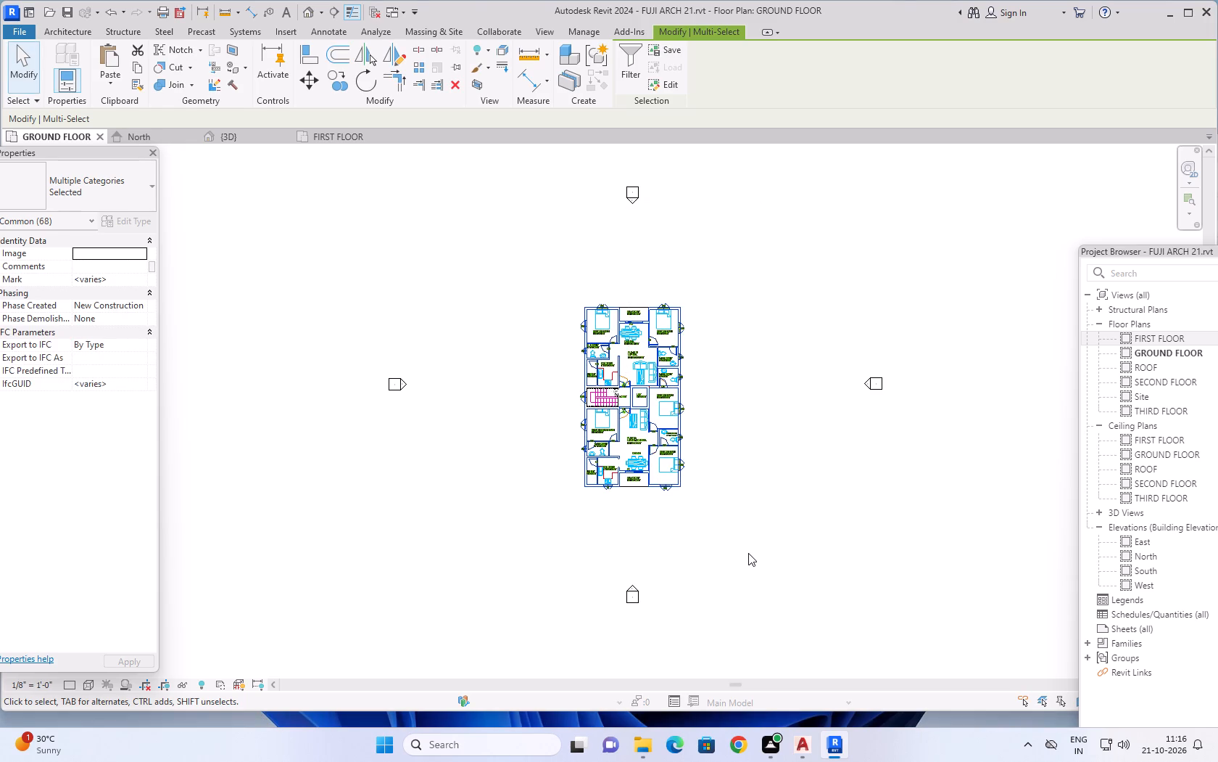
key("Delete")
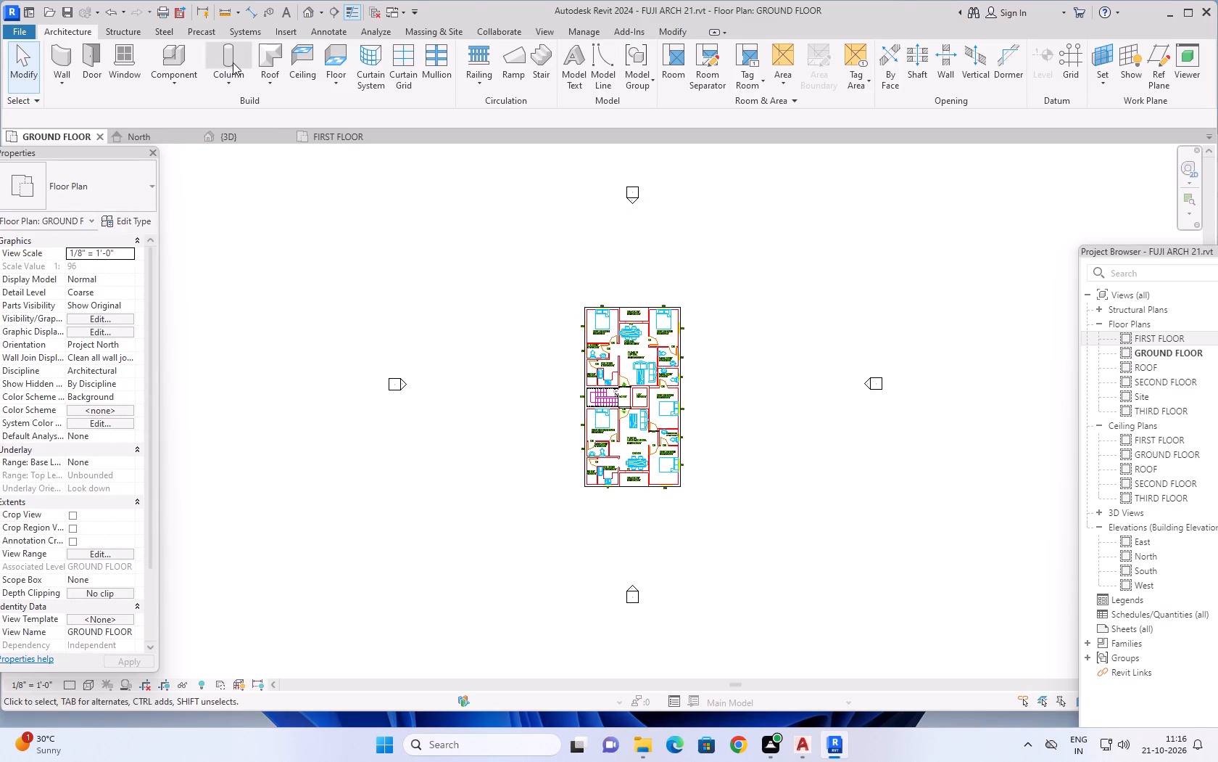
In the 3D view, examine the building from the front and sides for walls left between the ground slab and the first floor.
left_click(232, 136)
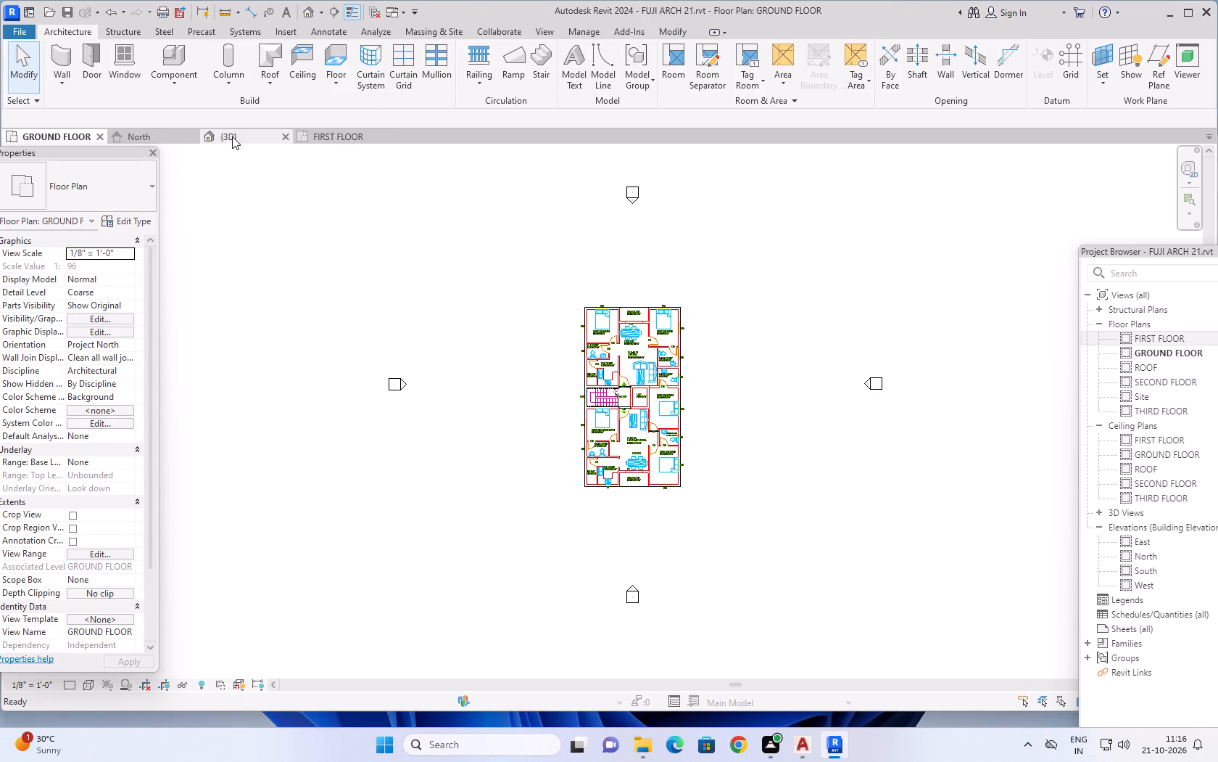
middle_click_drag(807, 473, 766, 385)
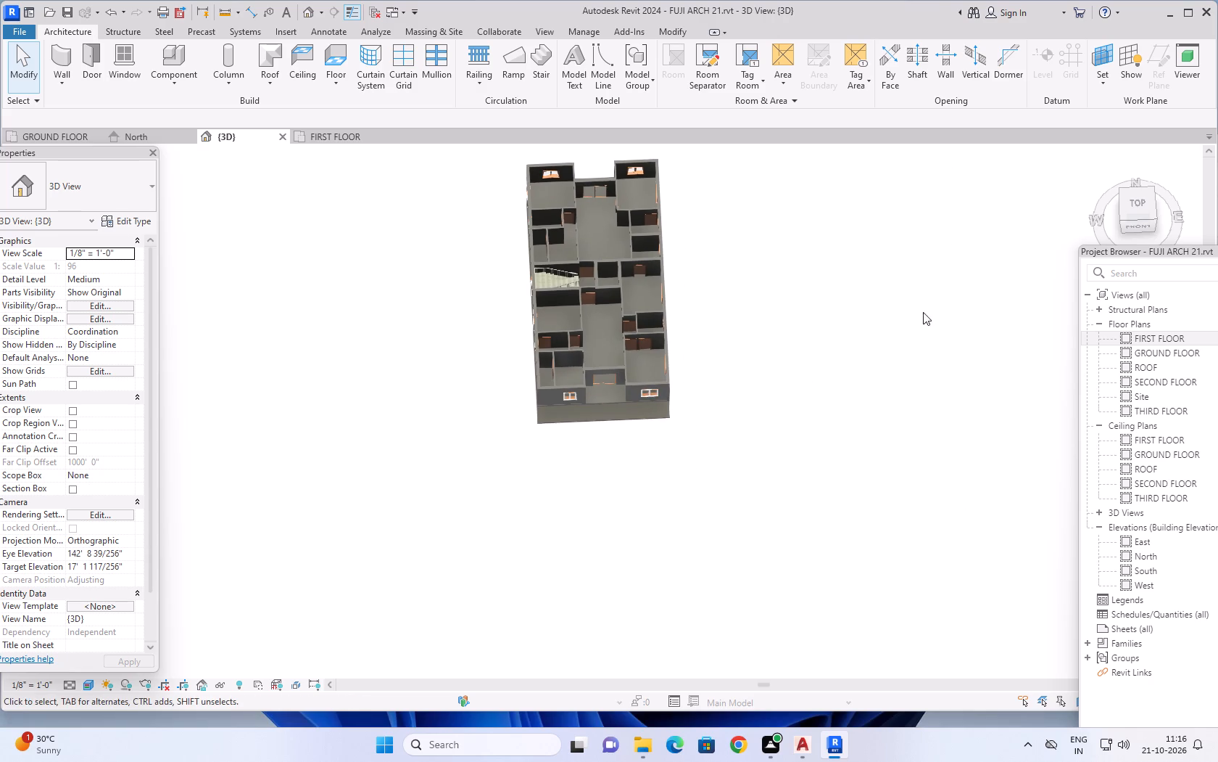
left_click_drag(1131, 207, 1106, 644)
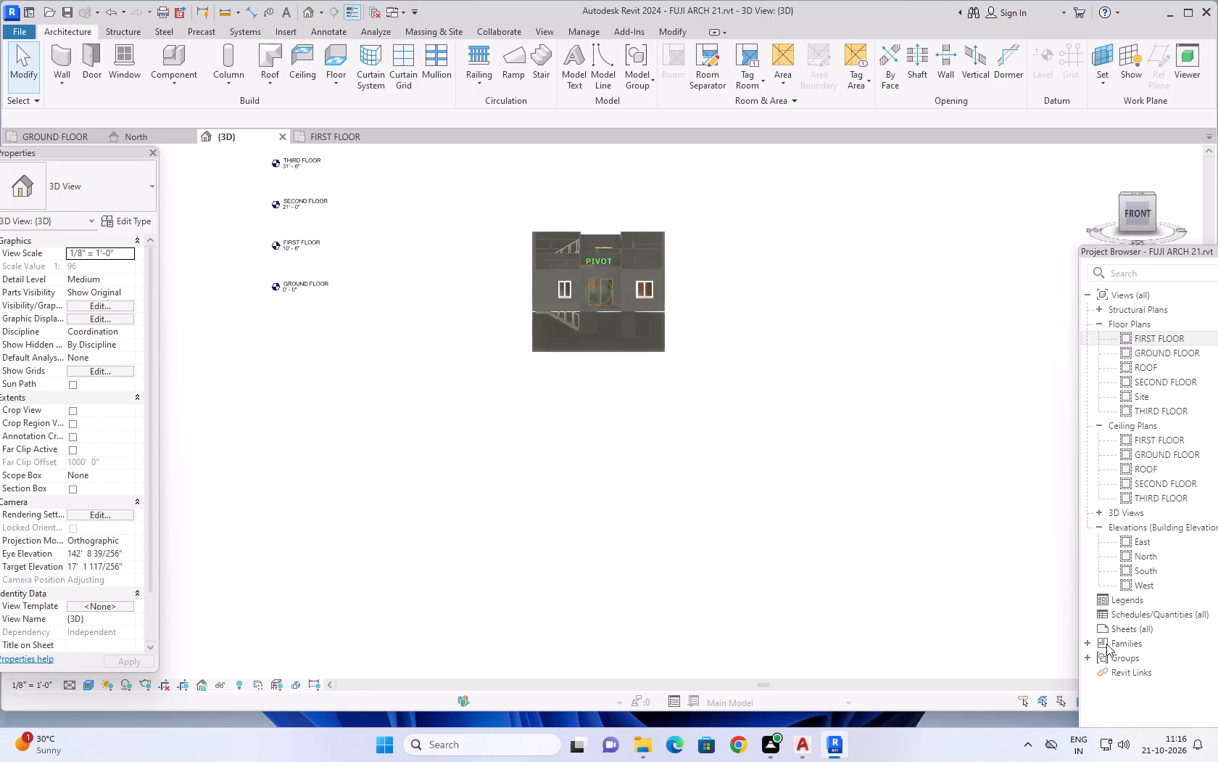
left_click_drag(1106, 644, 983, 600)
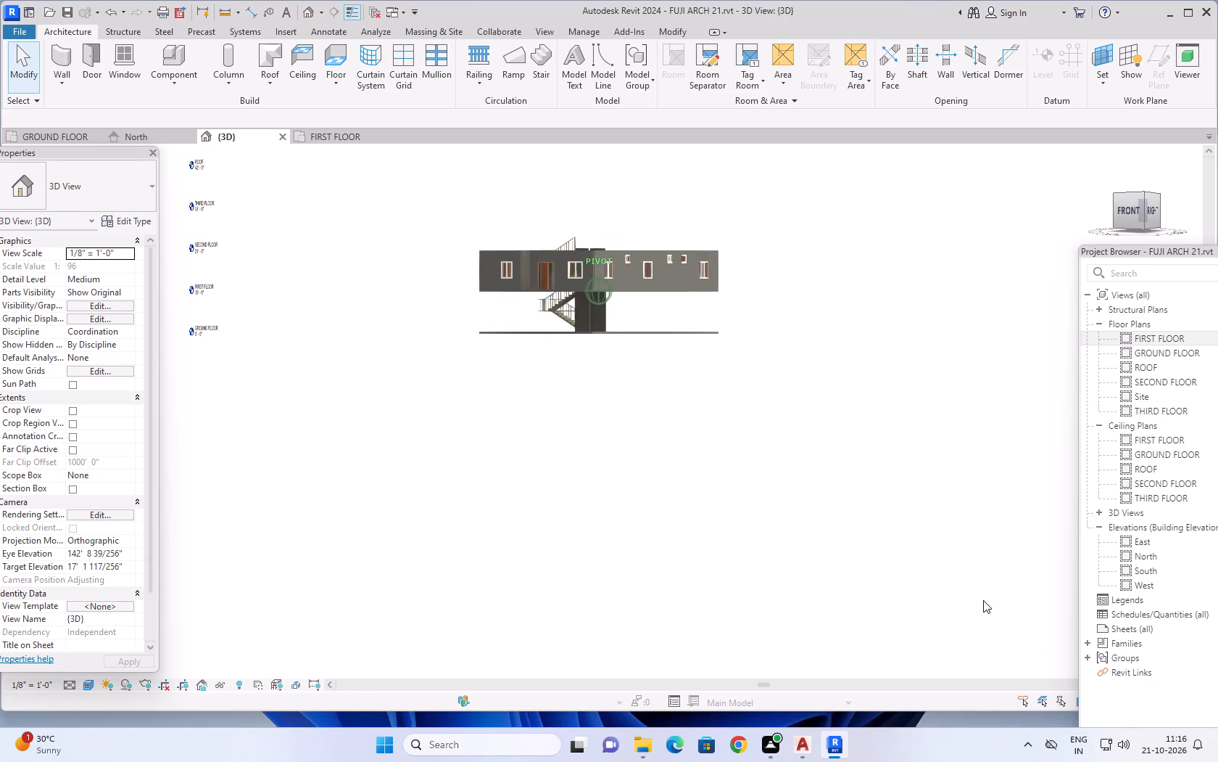
left_click_drag(983, 600, 811, 671)
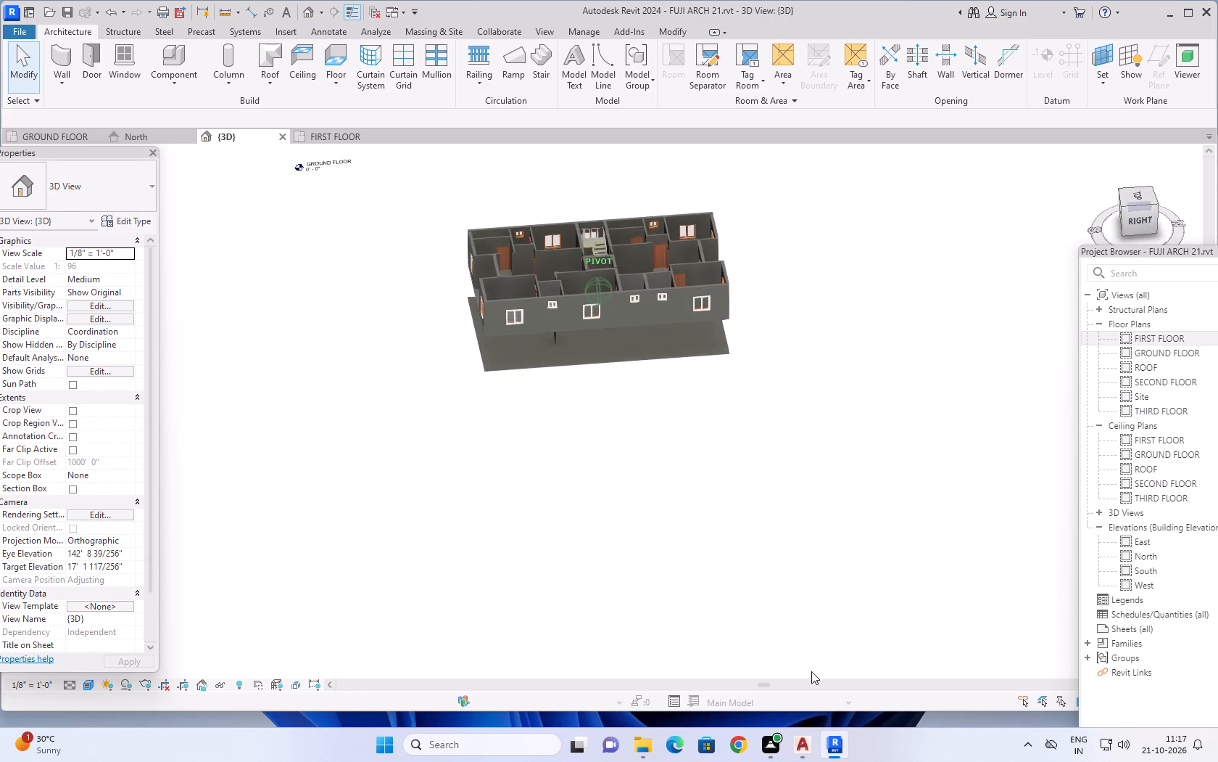
left_click_drag(811, 671, 842, 649)
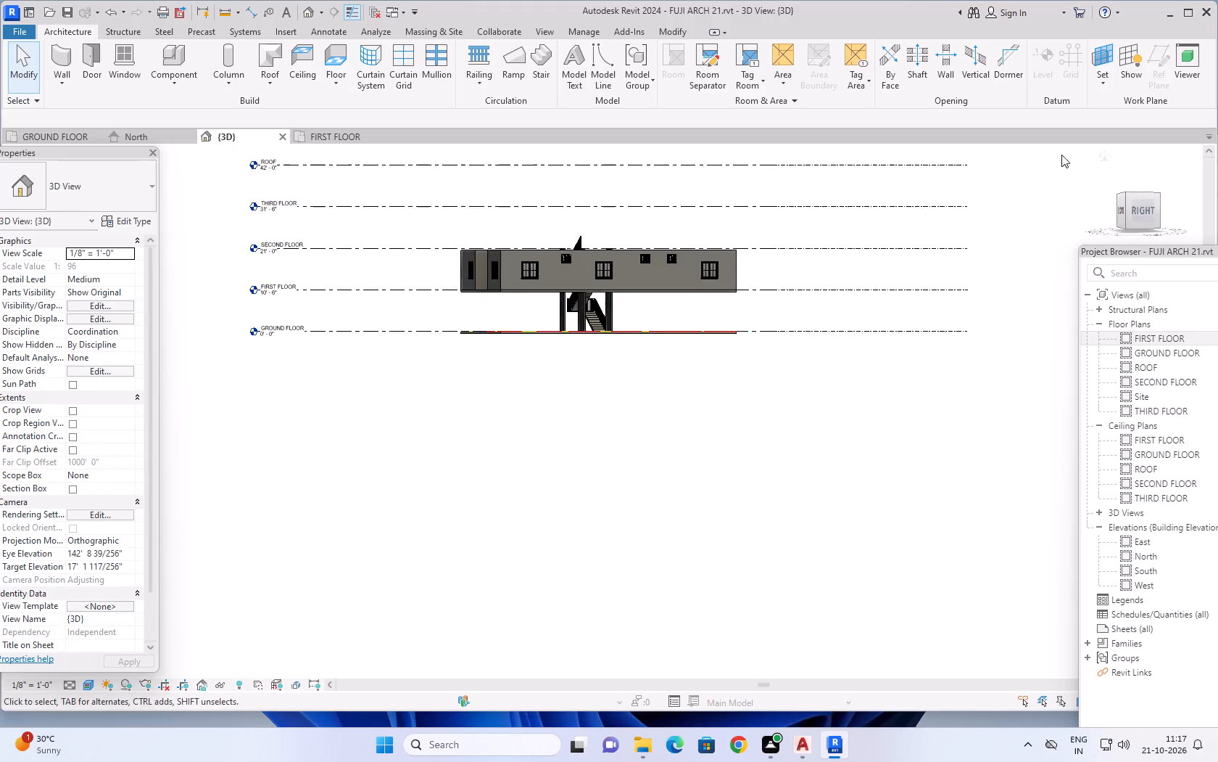
scroll(557, 422, "up", 5)
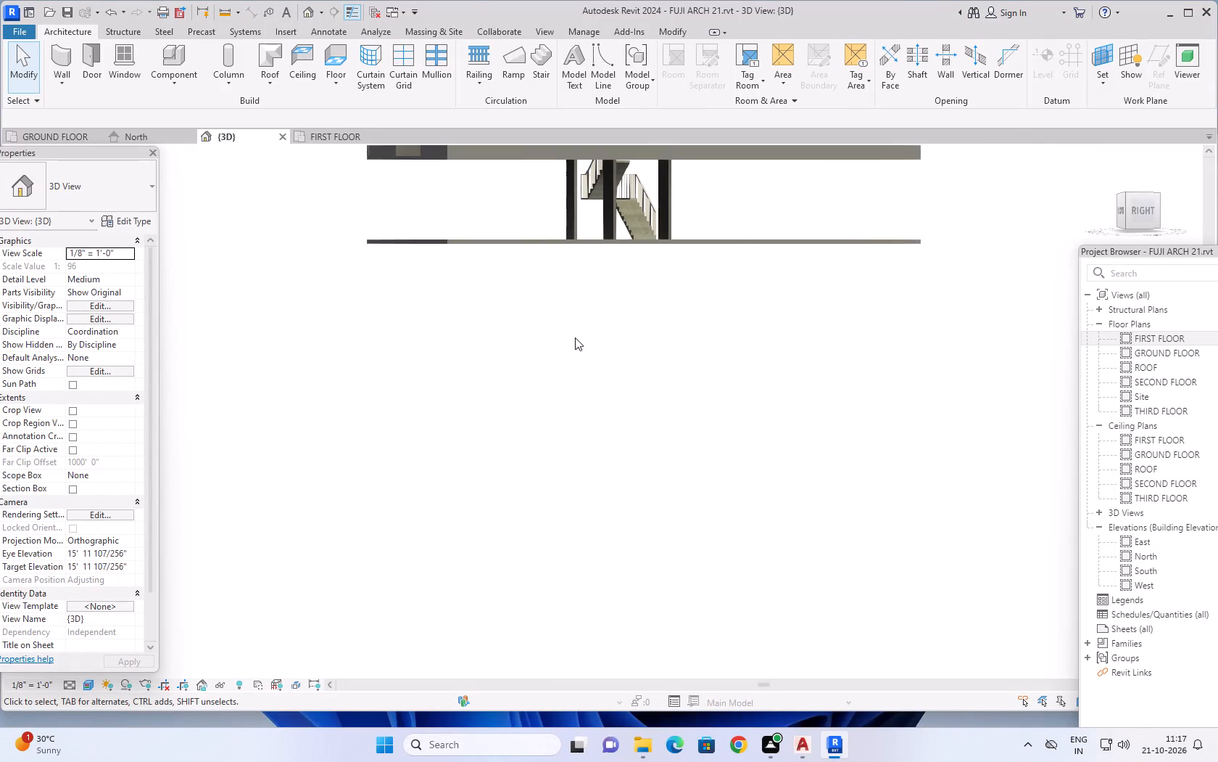
middle_click_drag(571, 356, 751, 546, "shift")
middle_click_drag(781, 443, 781, 454, "shift")
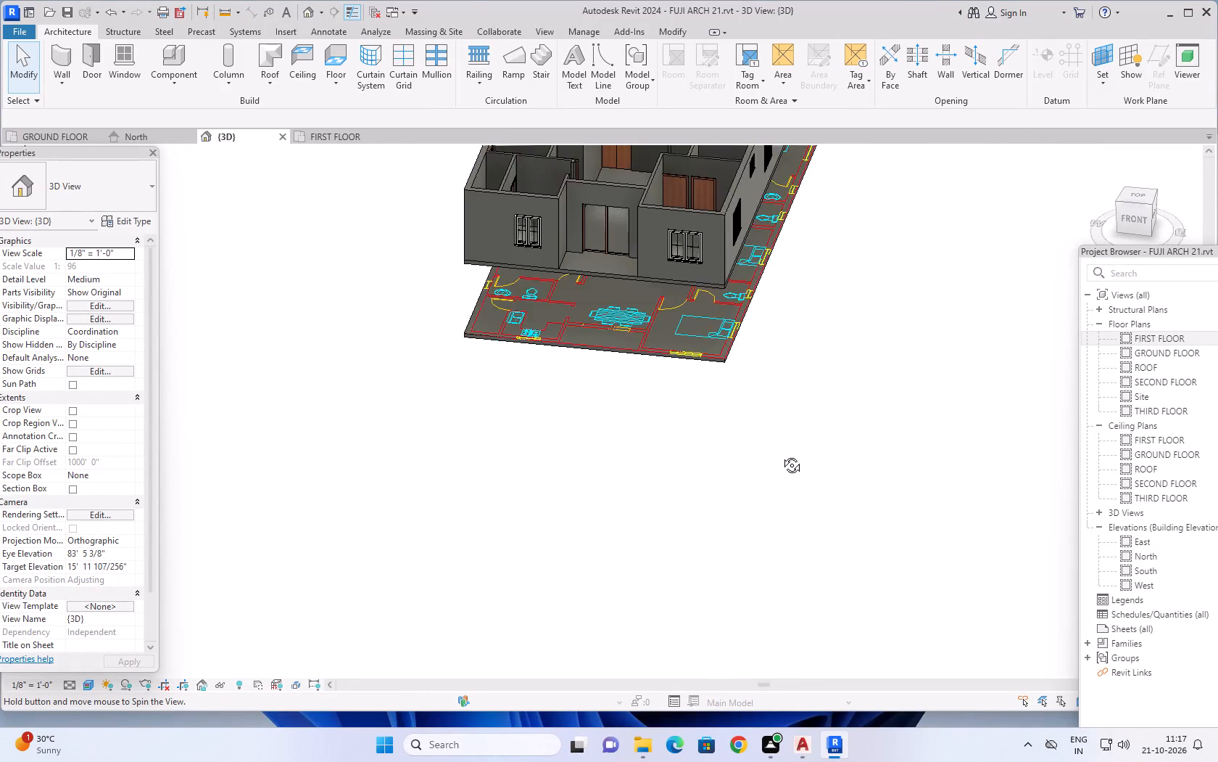
middle_click_drag(781, 454, 806, 433, "shift")
scroll(821, 553, "up", 1, "shift")
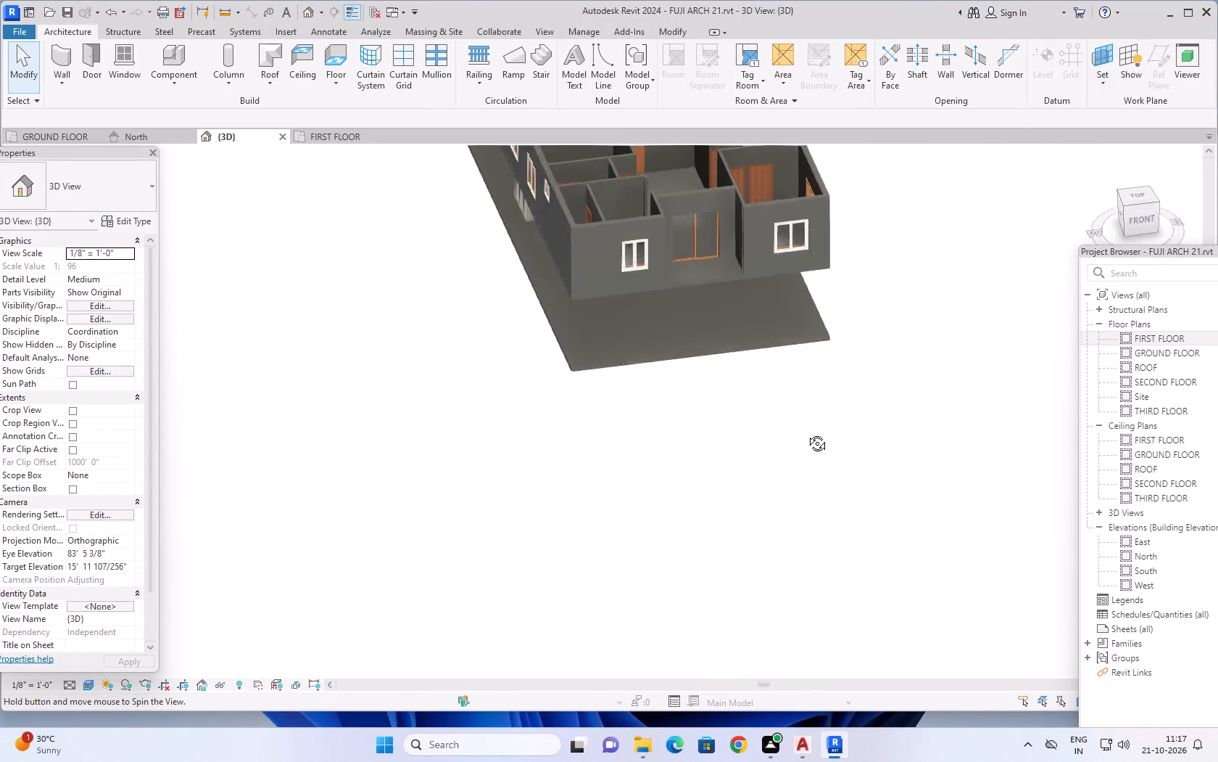
middle_click_drag(806, 433, 624, 337, "shift")
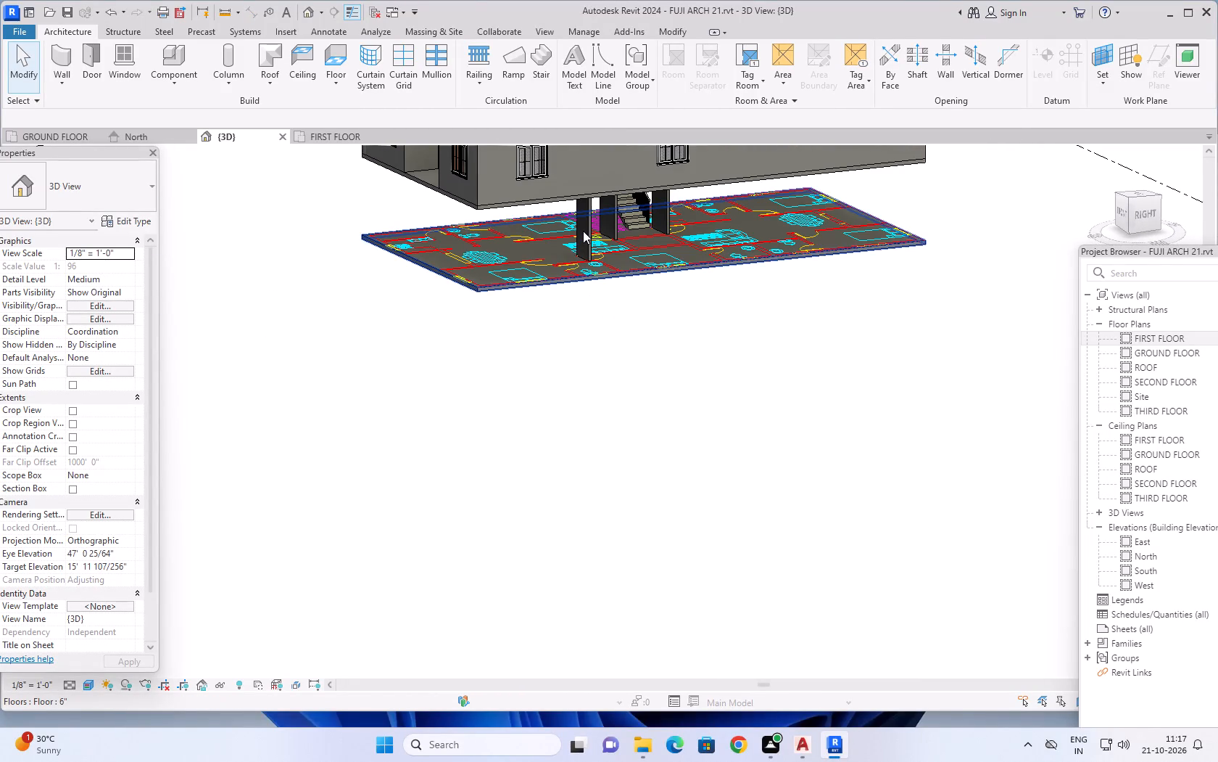
Select a leftover 4.5" wall near the stair and examine the building around it from above and from all sides.
left_click(583, 230)
scroll(628, 446, "down", 1)
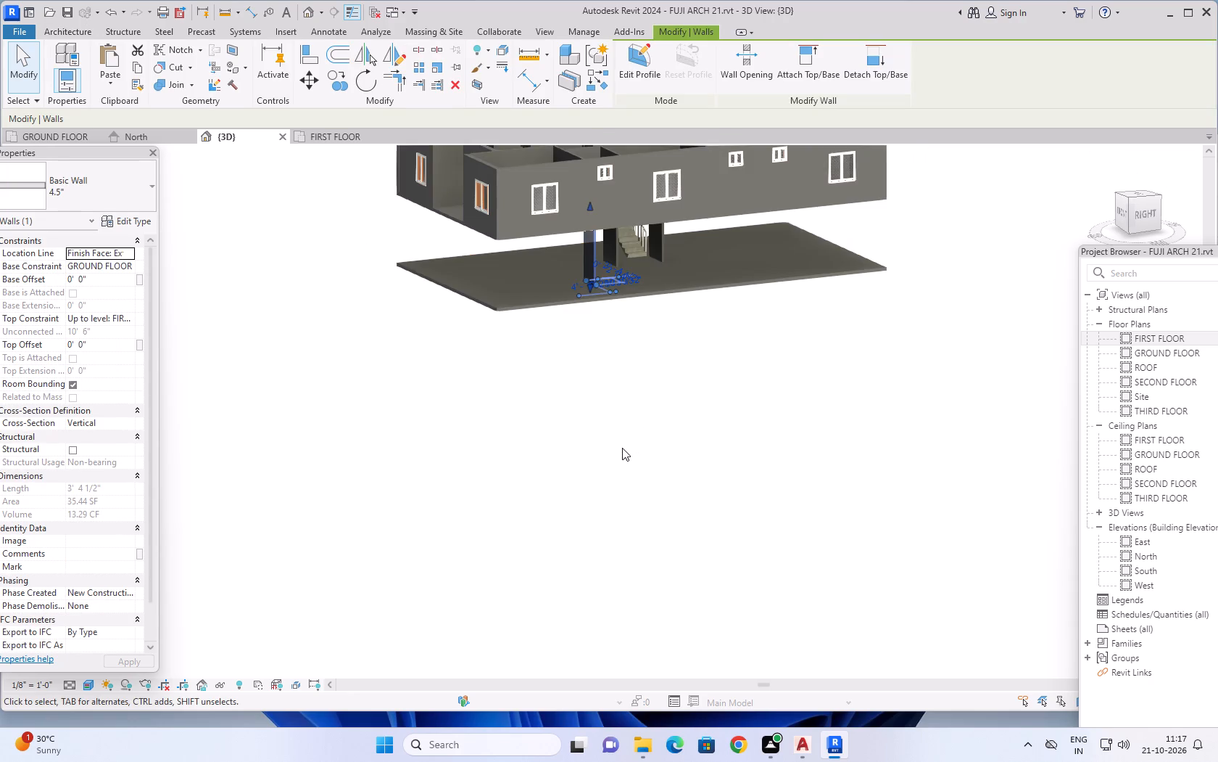
middle_click_drag(628, 422, 599, 567)
middle_click_drag(590, 539, 755, 651, "shift")
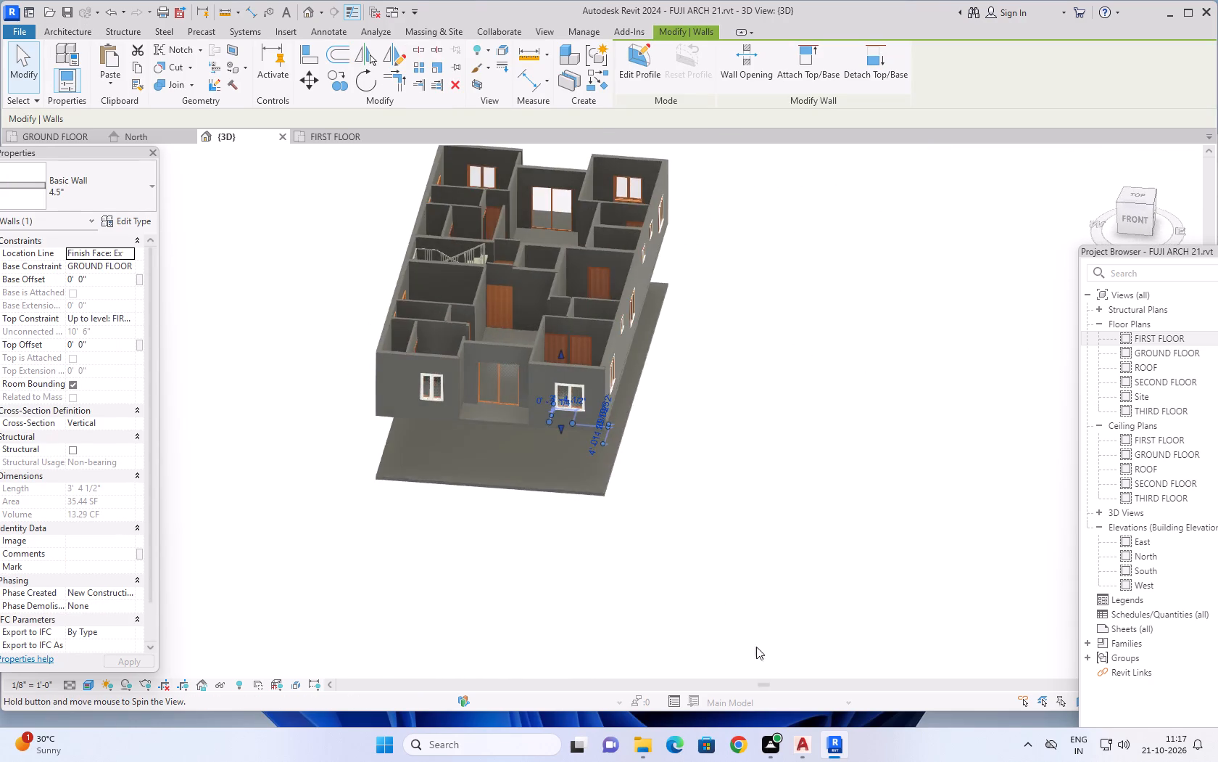
middle_click_drag(726, 473, 817, 631, "shift")
middle_click_drag(774, 387, 839, 545)
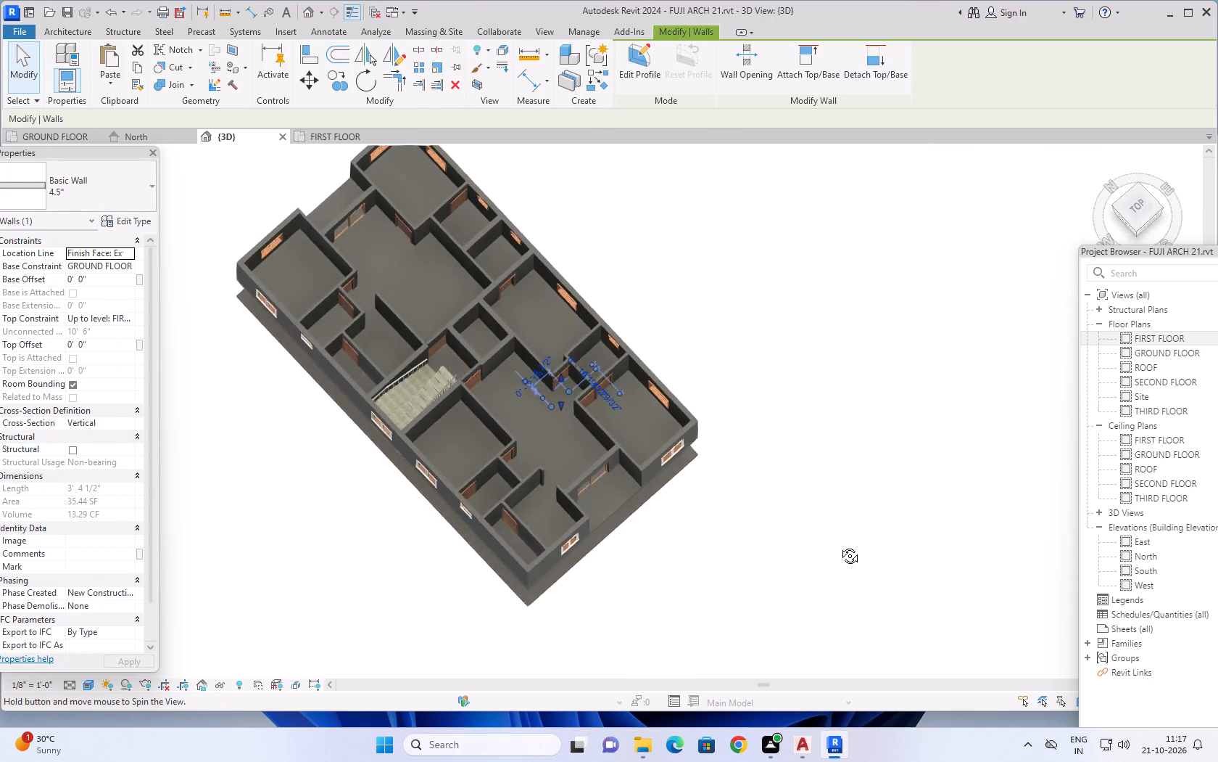
middle_click_drag(839, 545, 740, 478)
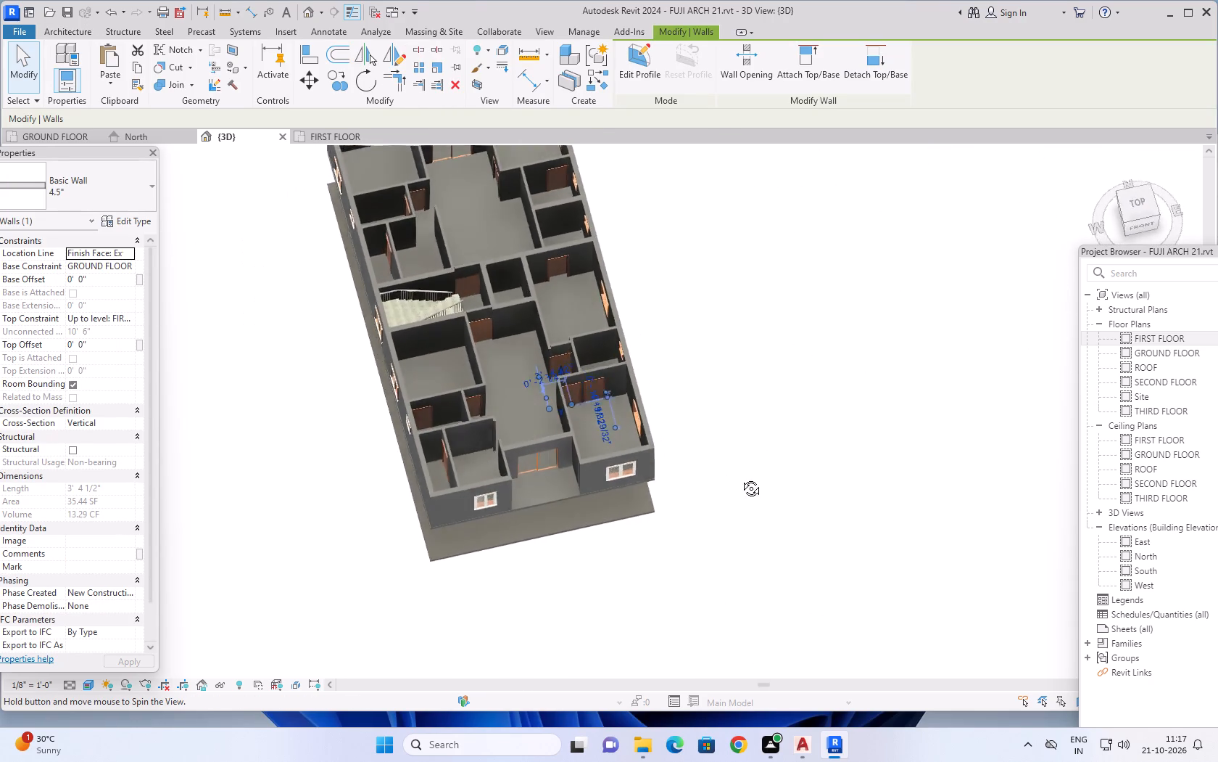
middle_click_drag(740, 478, 710, 598)
middle_click_drag(707, 371, 695, 512, "shift")
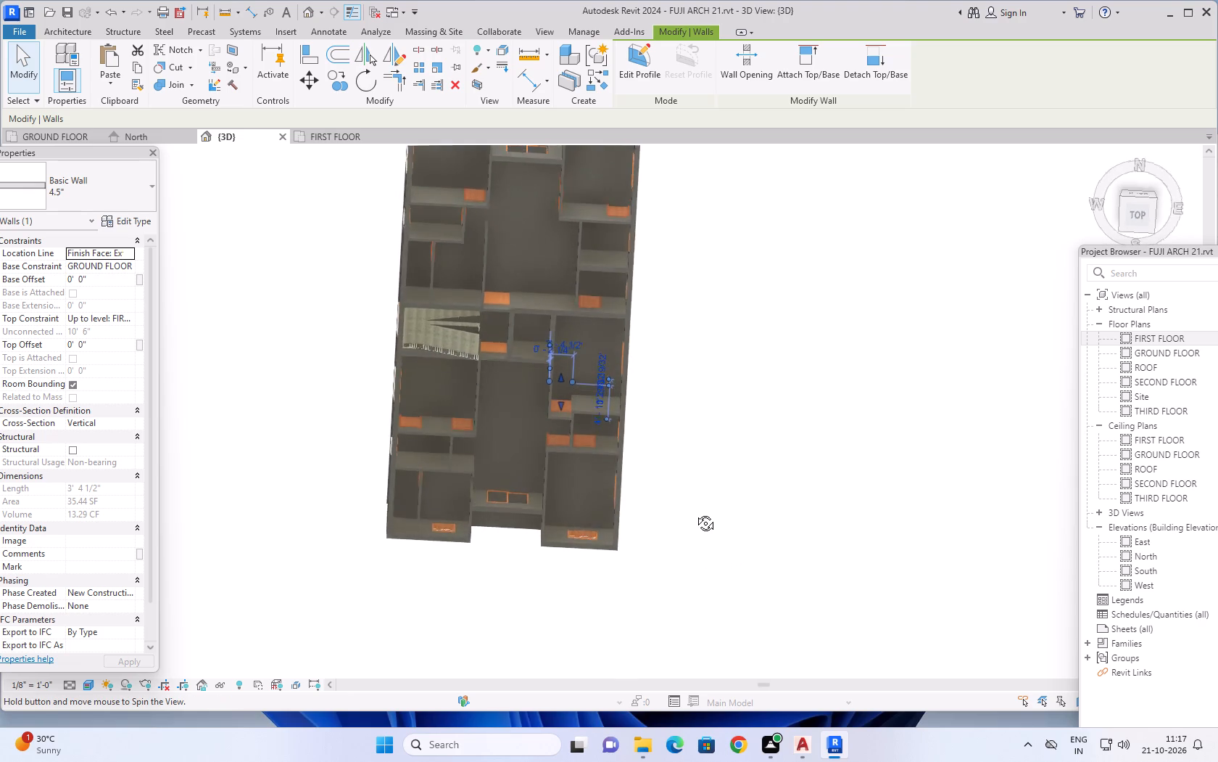
middle_click_drag(695, 512, 490, 239, "shift")
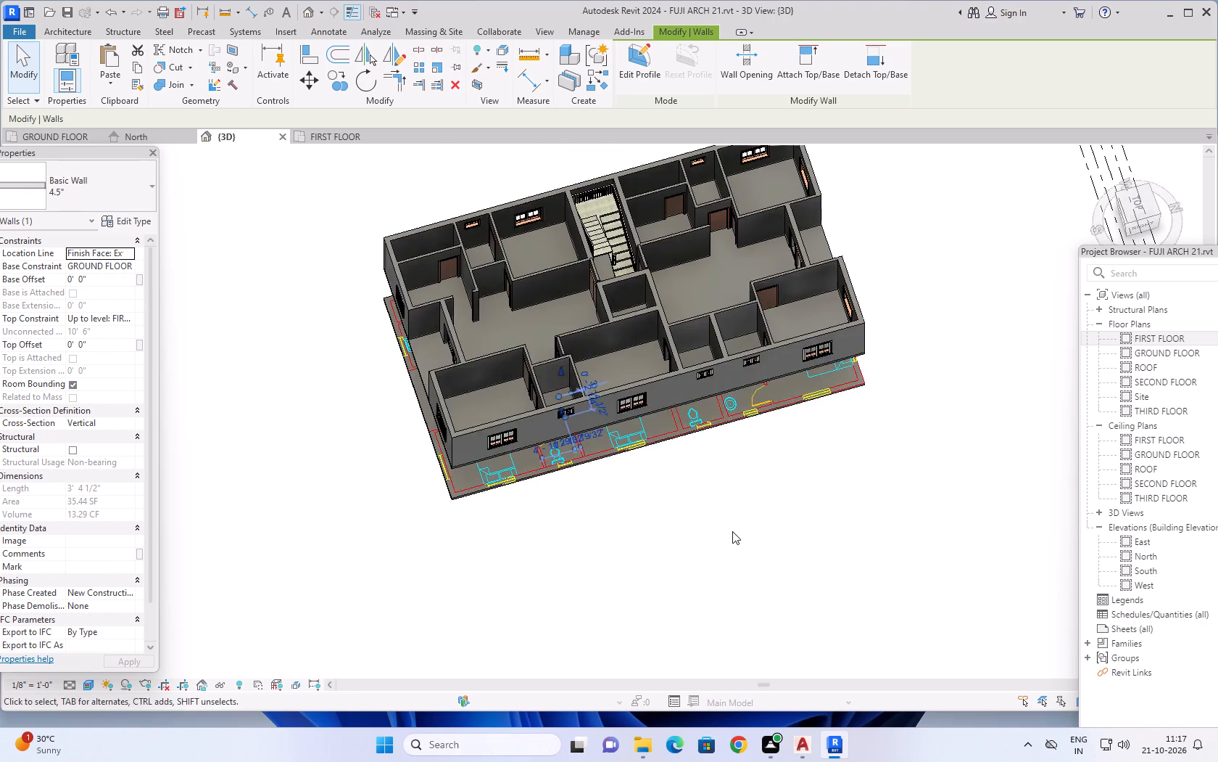
middle_click_drag(729, 528, 712, 284, "shift")
middle_click_drag(780, 586, 775, 426, "shift")
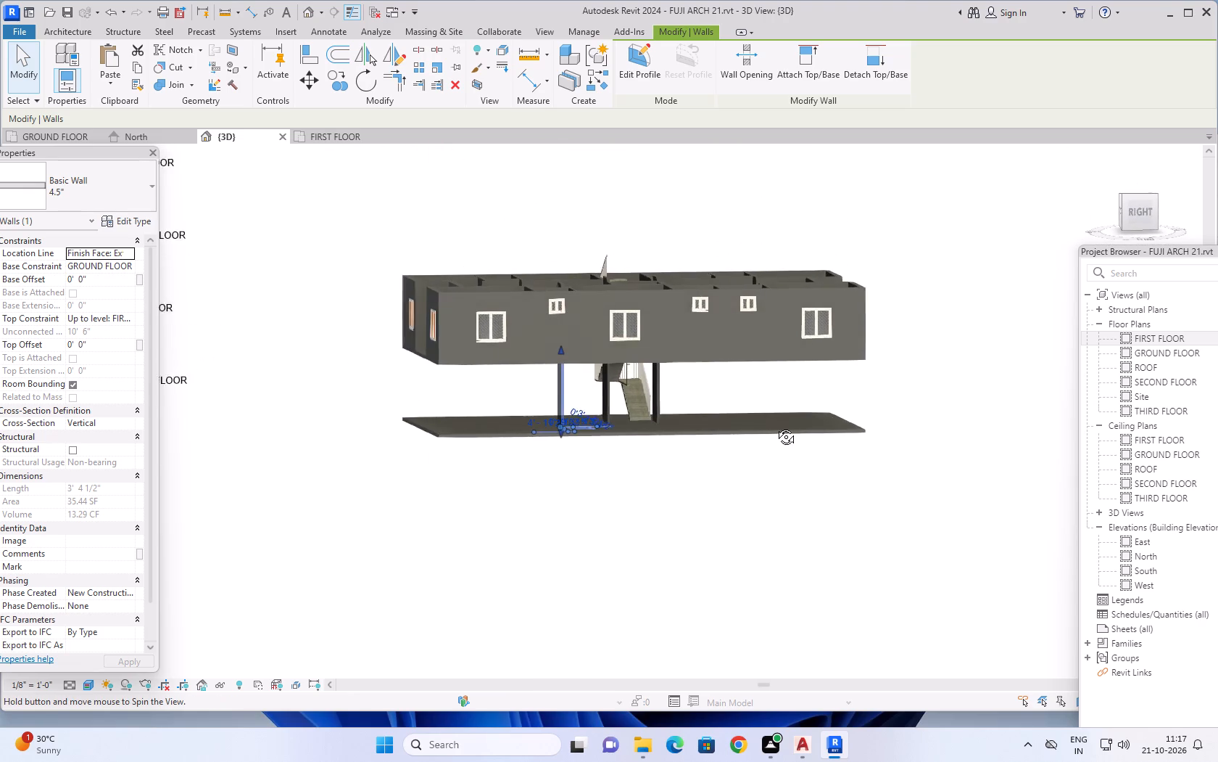
middle_click_drag(775, 426, 881, 504, "shift")
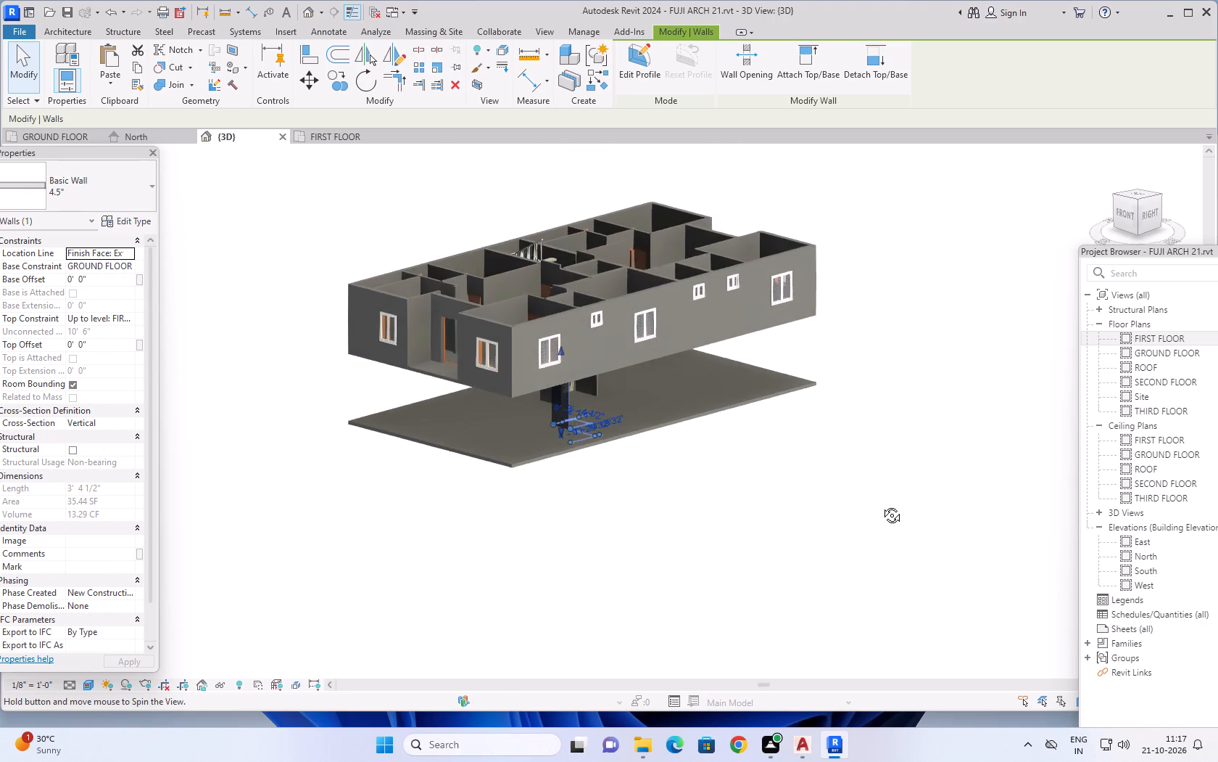
middle_click_drag(881, 504, 956, 463, "shift")
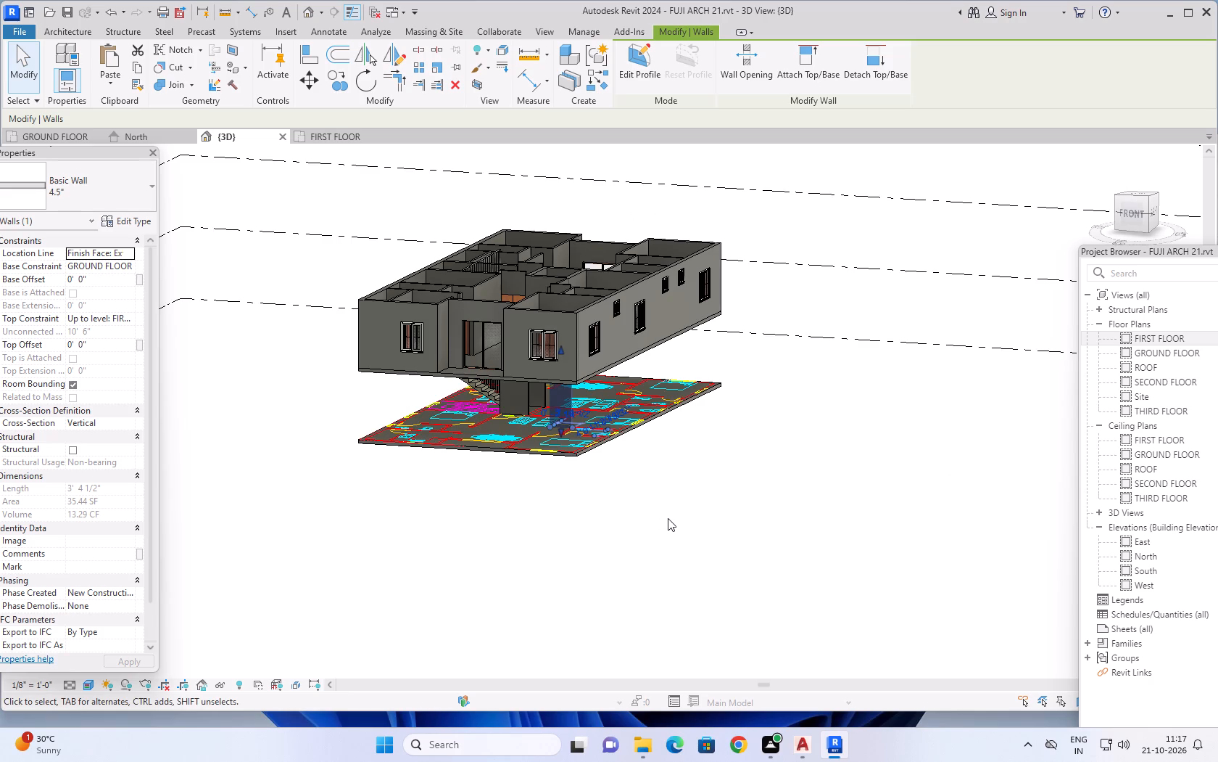
middle_click_drag(623, 528, 798, 504)
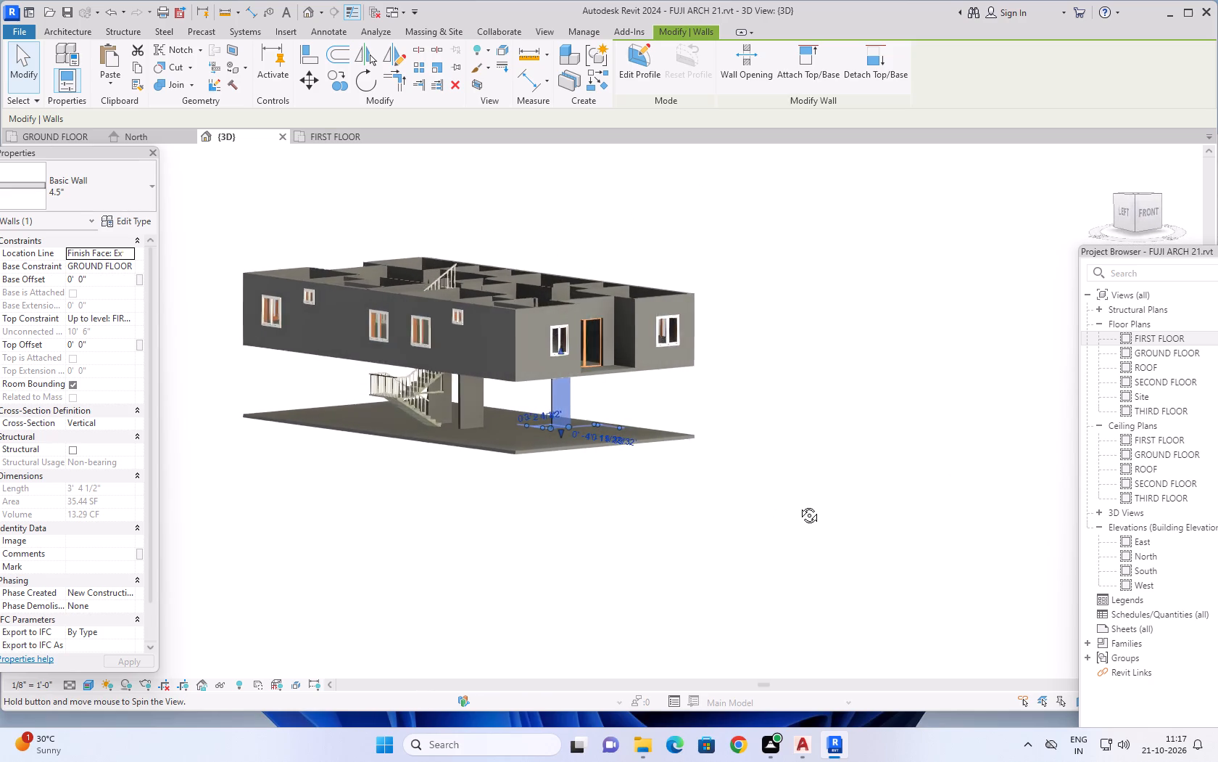
middle_click_drag(798, 504, 710, 602)
middle_click_drag(742, 376, 713, 446)
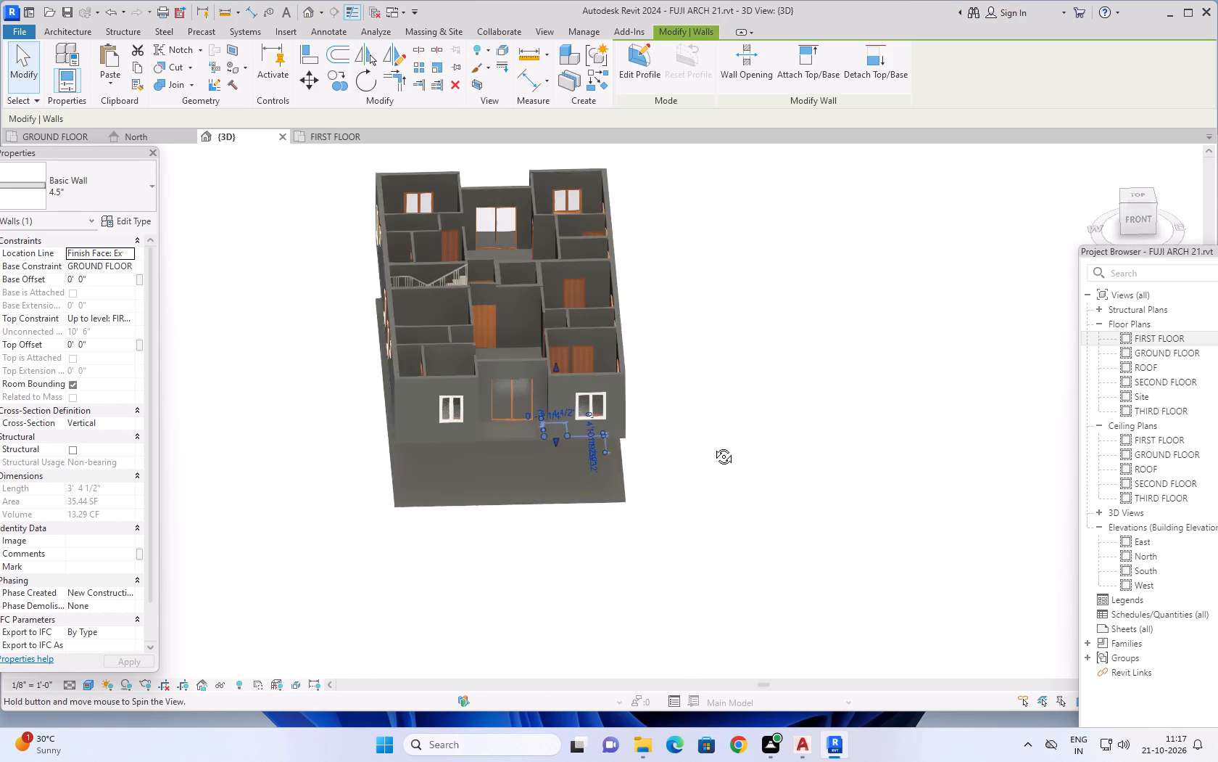
middle_click_drag(713, 446, 743, 554)
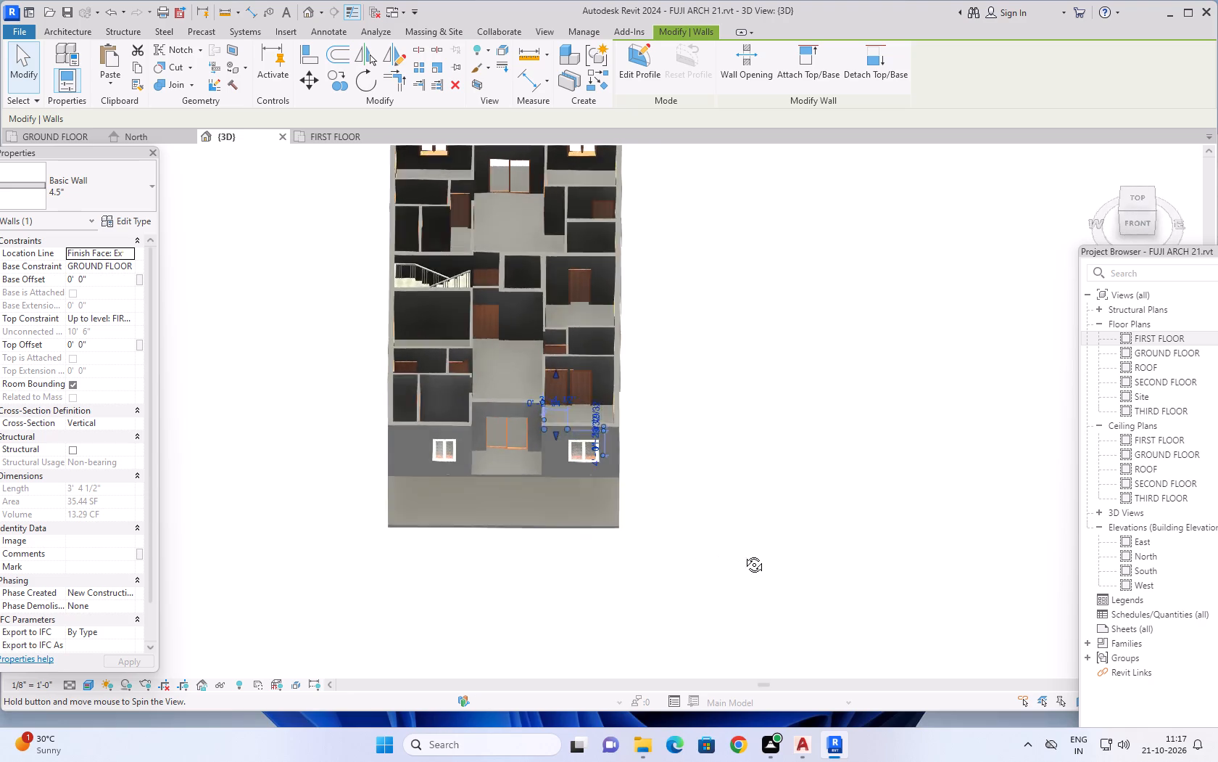
middle_click_drag(743, 554, 823, 473)
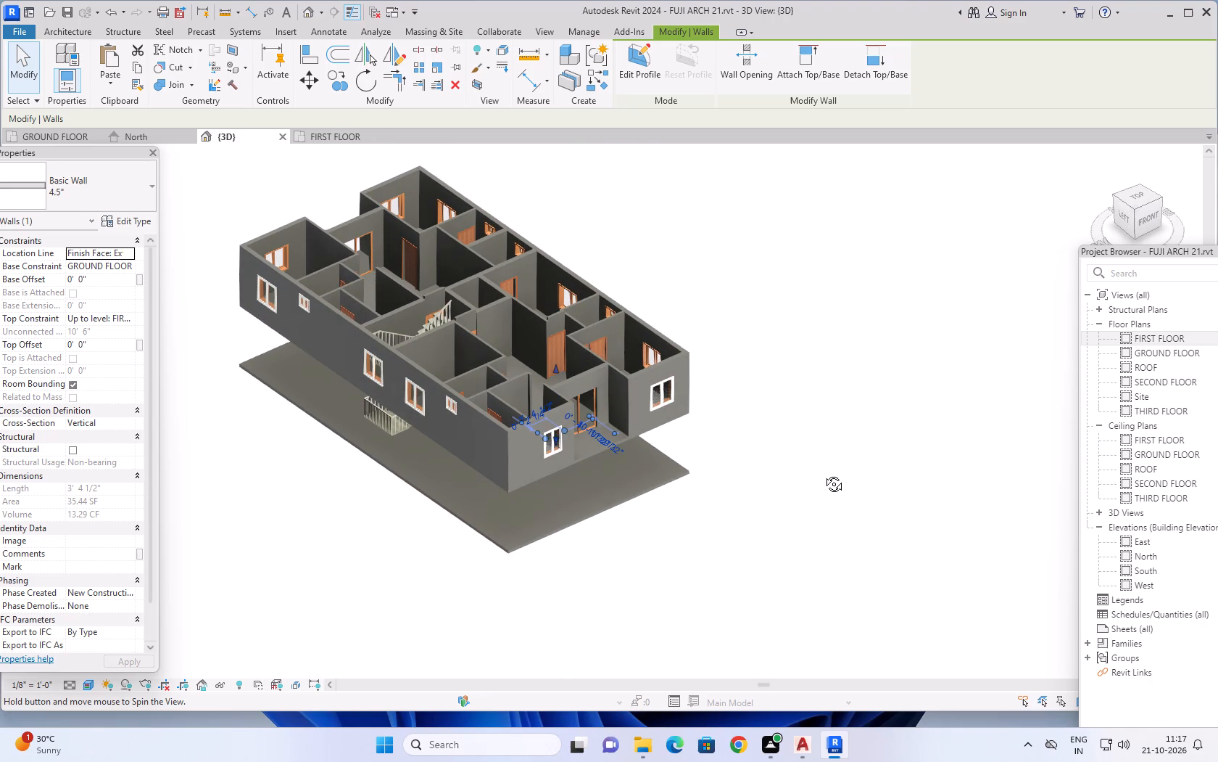
middle_click_drag(823, 473, 637, 298)
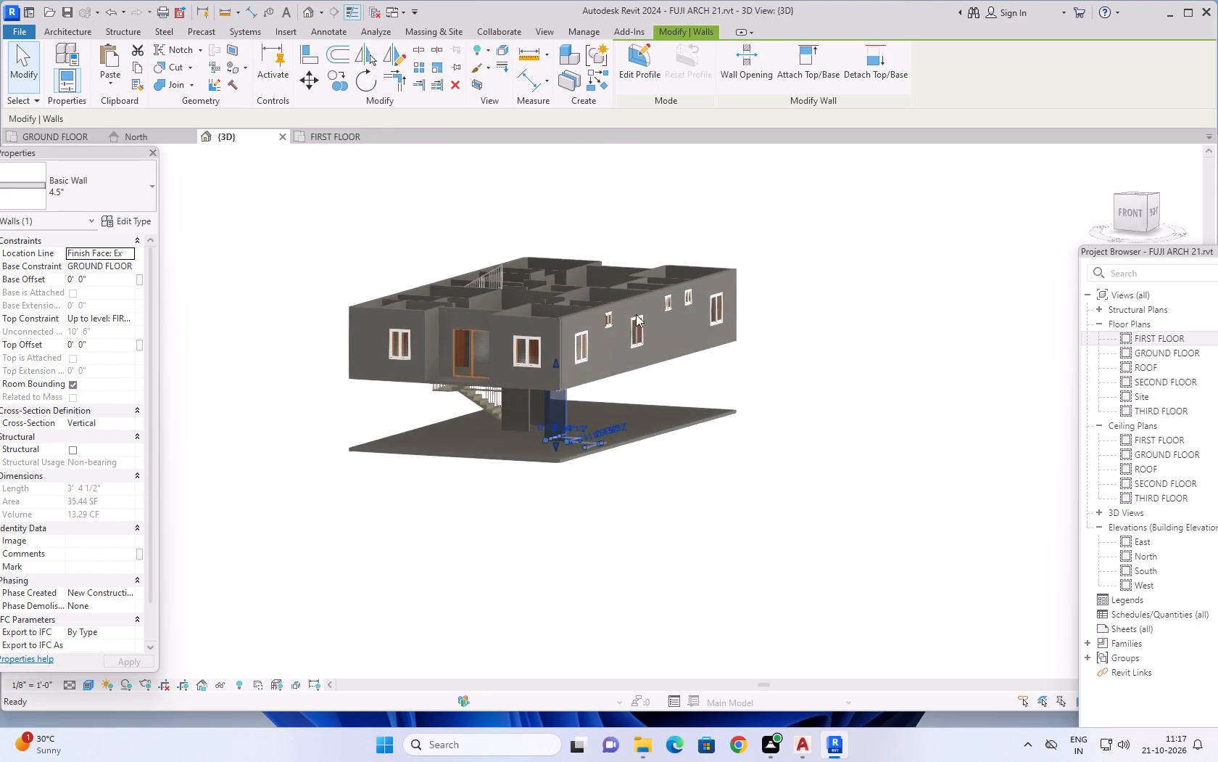
Delete the three leftover 4.5" wall pieces standing on the ground slab beneath the first floor, keeping the staircase.
scroll(540, 417, "up", 8)
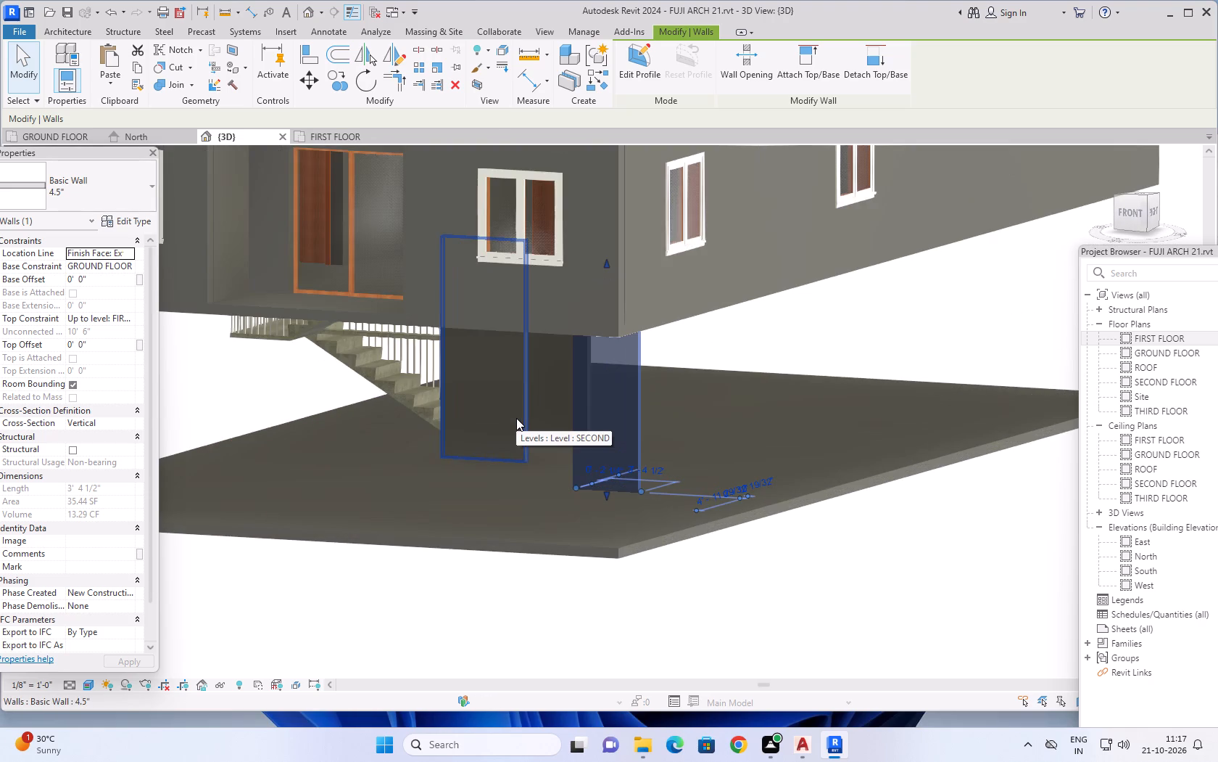
left_click(516, 418)
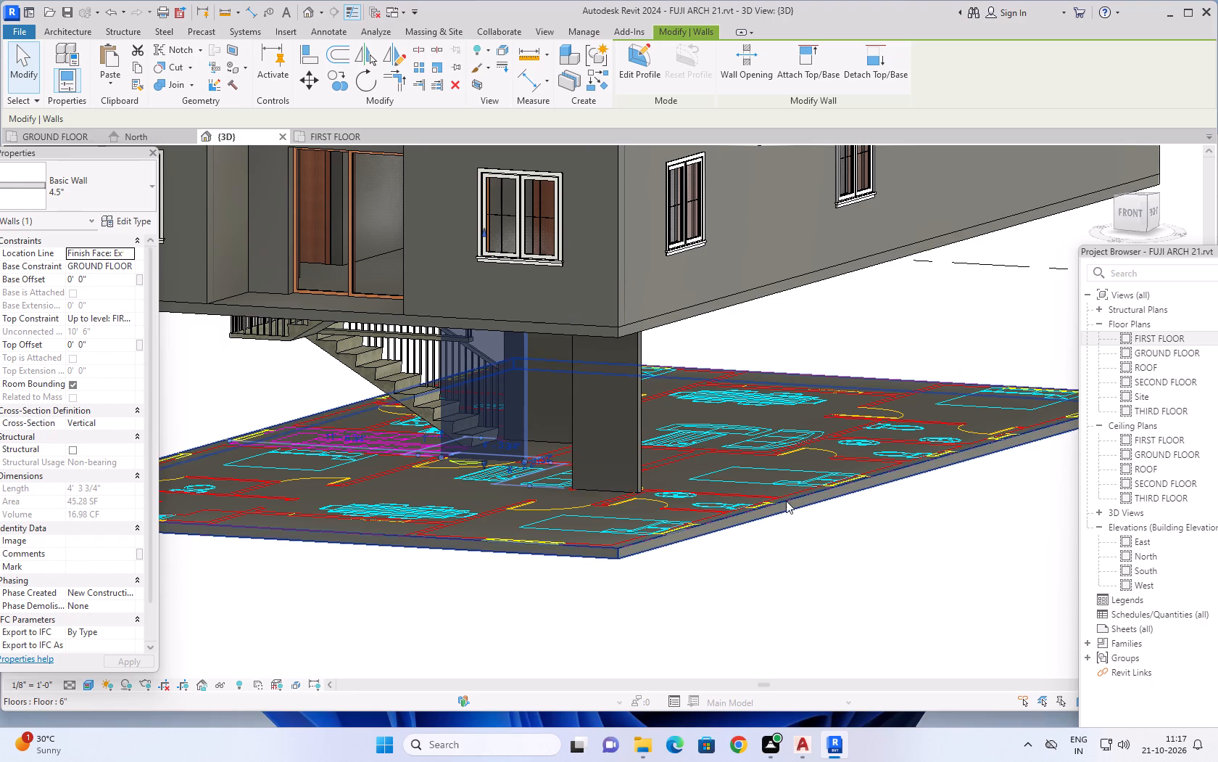
middle_click_drag(848, 528, 671, 544, "shift")
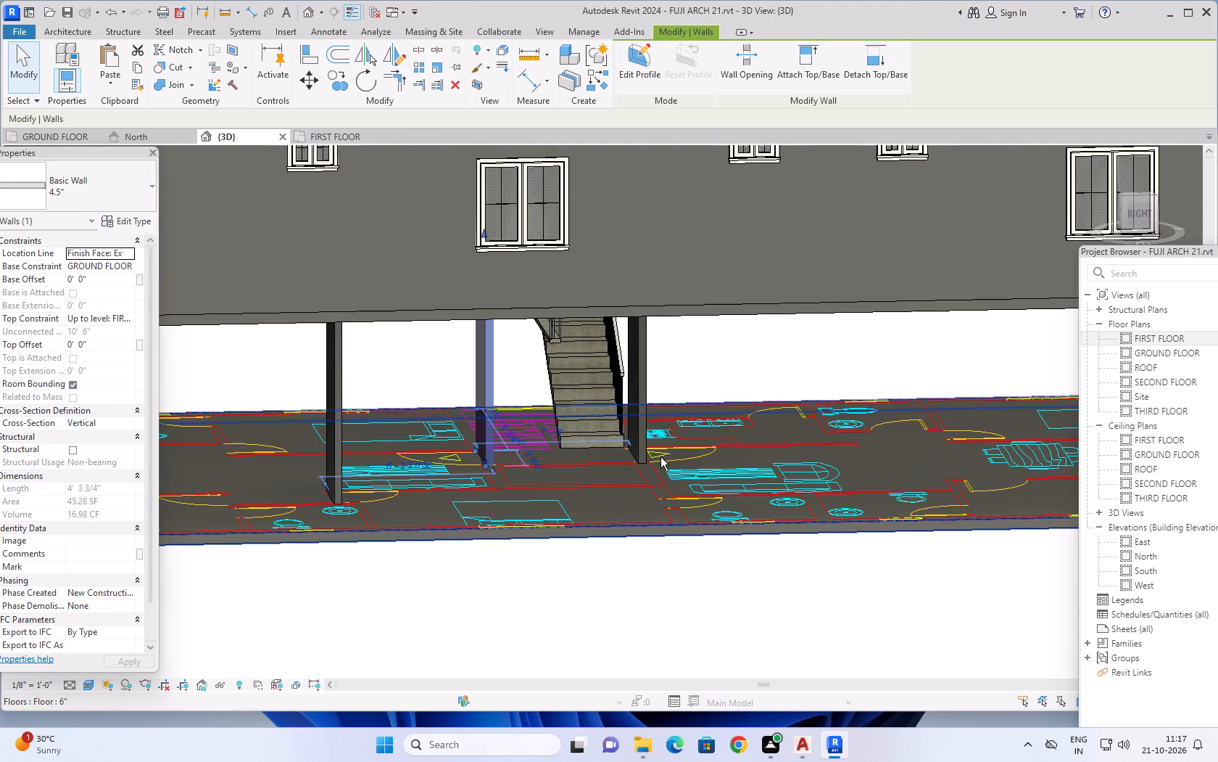
left_click(641, 404, "shift")
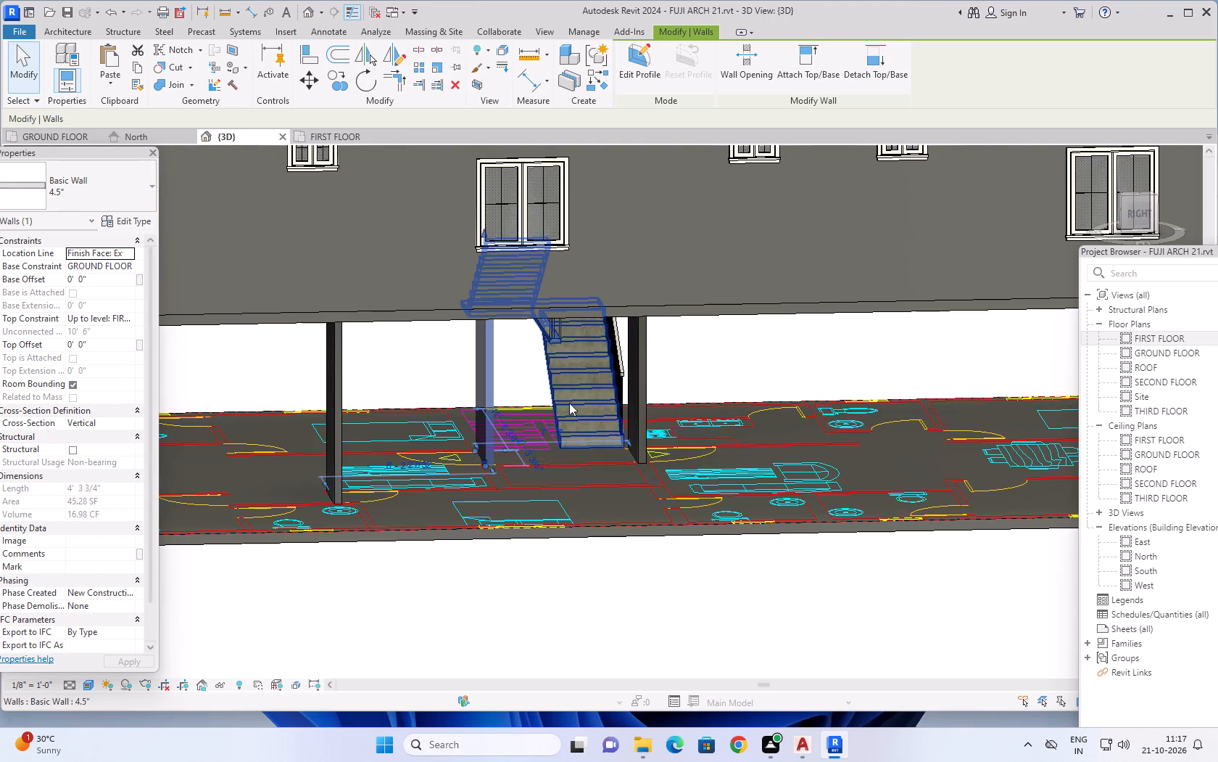
left_click(641, 381, "ctrl")
left_click(342, 457, "ctrl")
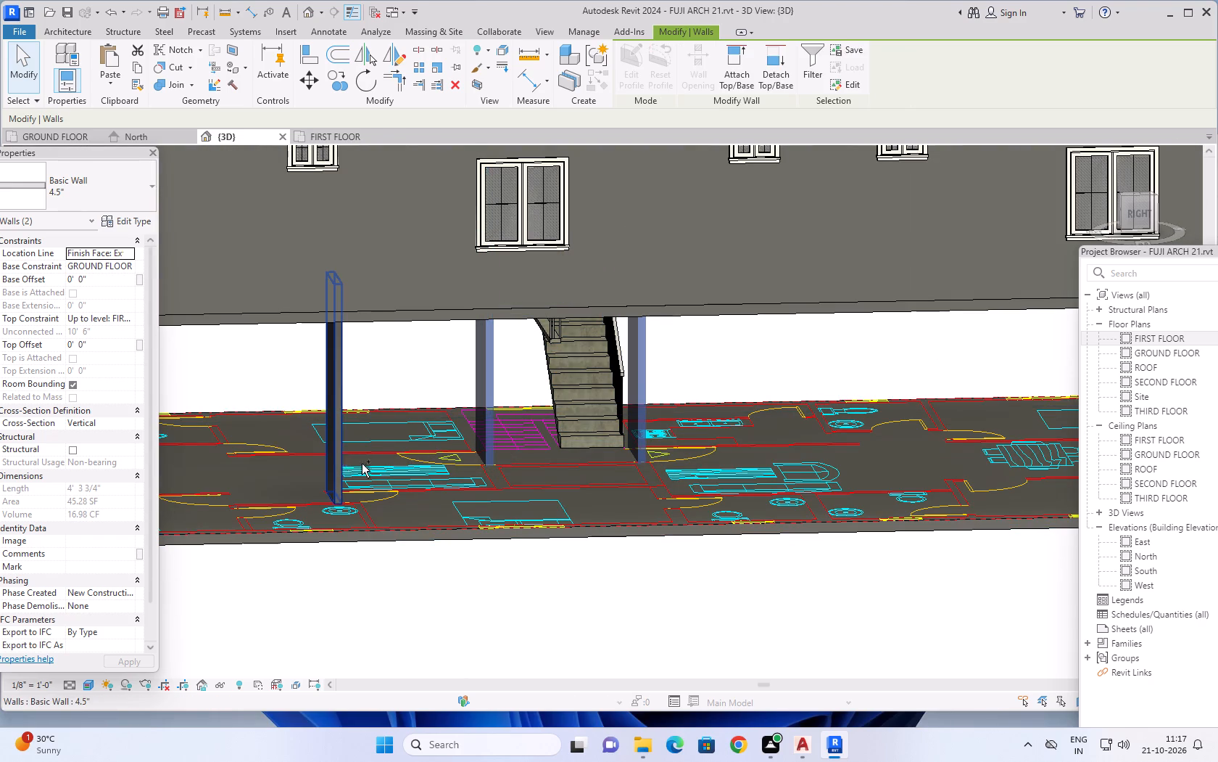
key("Delete")
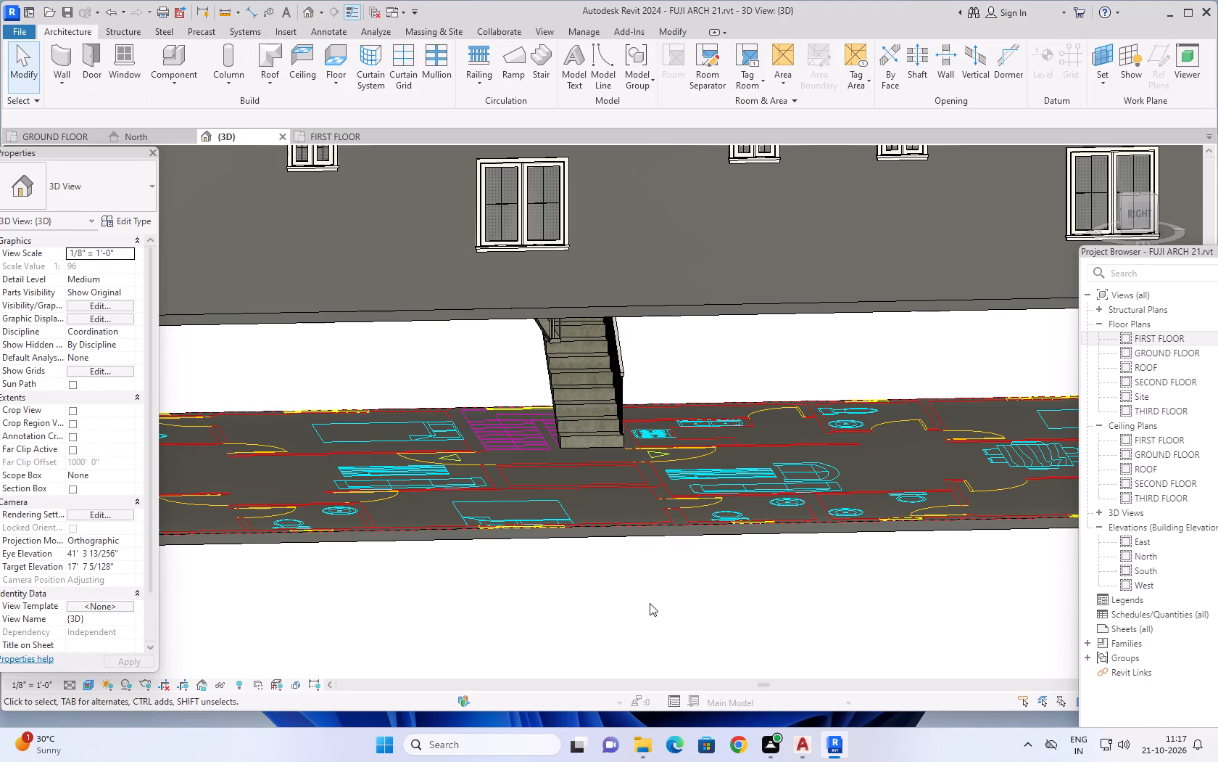
In the 3D view, examine the first-floor walls and door openings from above and from several sides.
scroll(650, 611, "down", 5)
scroll(579, 613, "down", 3)
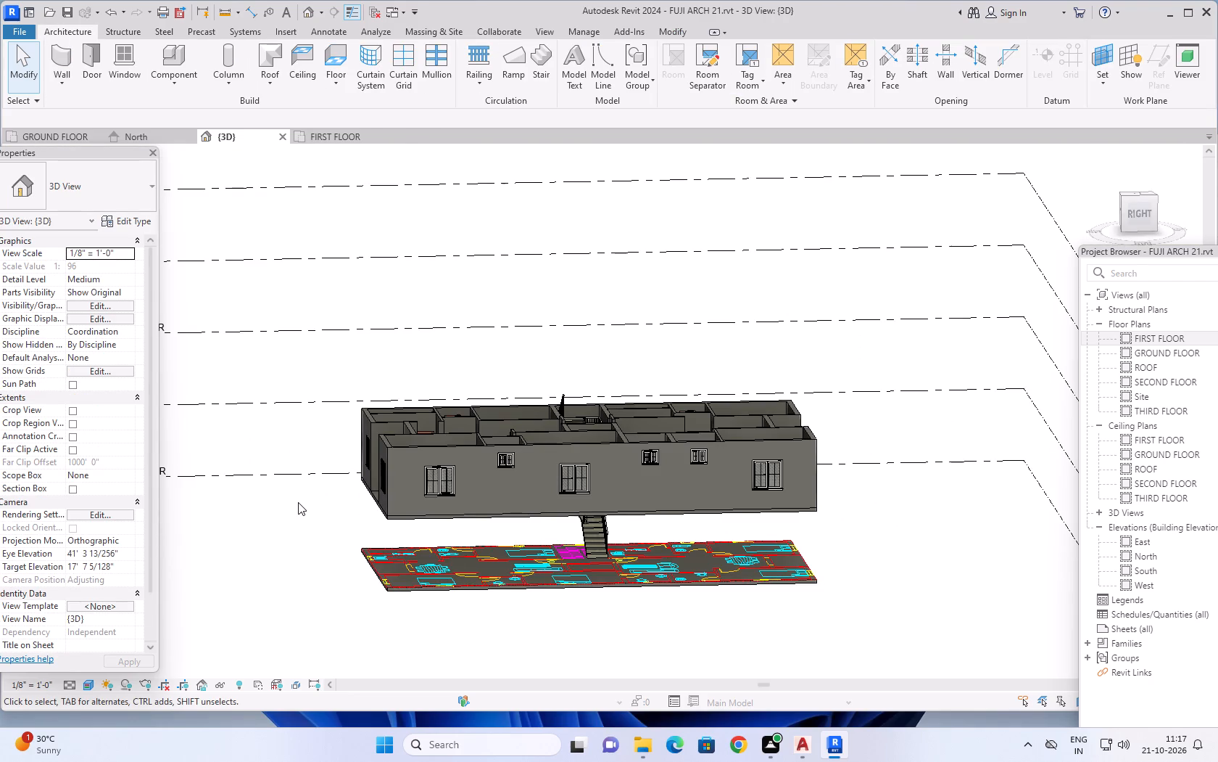
middle_click_drag(294, 467, 542, 708, "shift")
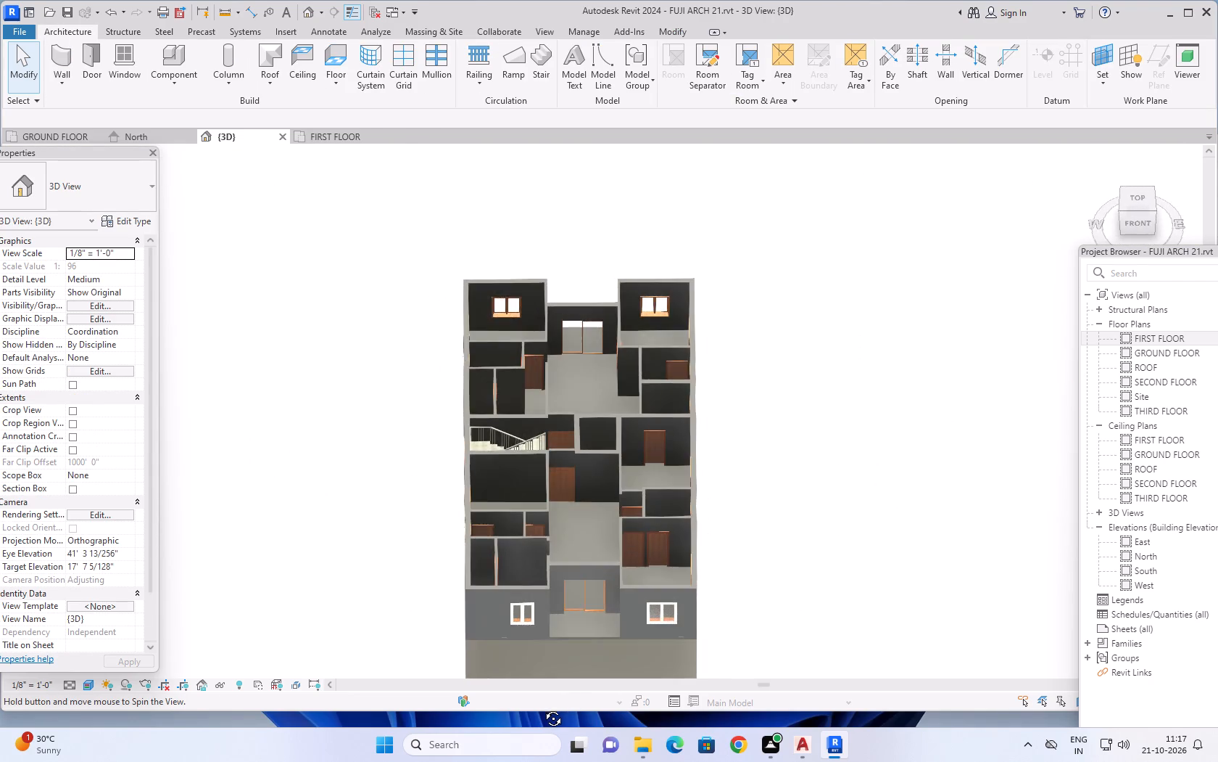
middle_click_drag(542, 708, 683, 613, "shift")
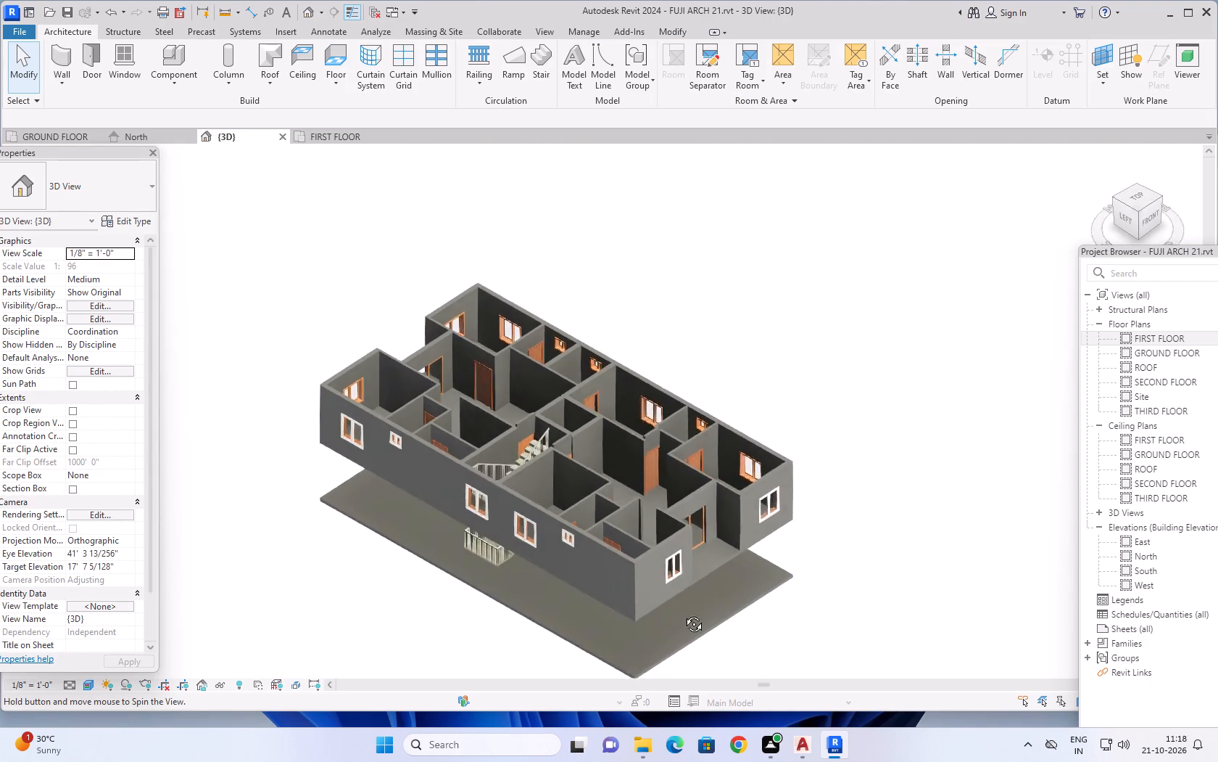
middle_click_drag(683, 613, 637, 528, "shift")
scroll(639, 411, "up", 7)
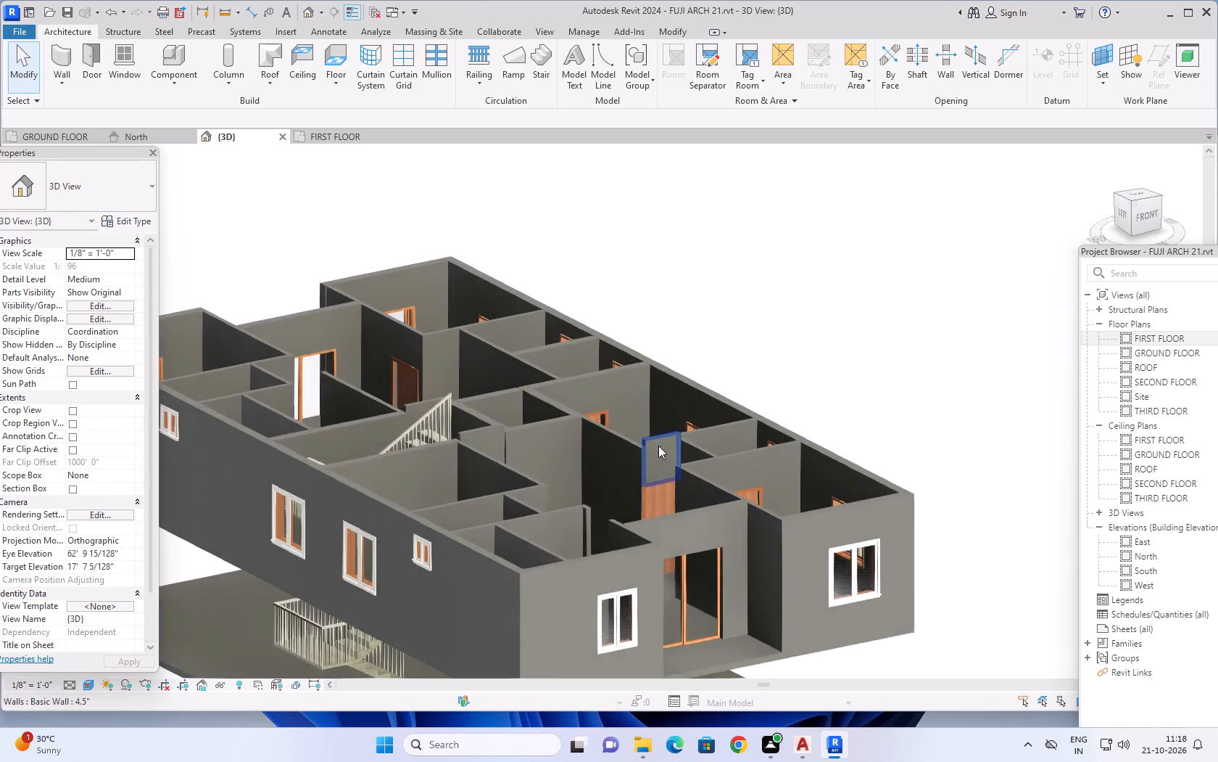
scroll(658, 446, "up", 5)
middle_click_drag(862, 287, 845, 295)
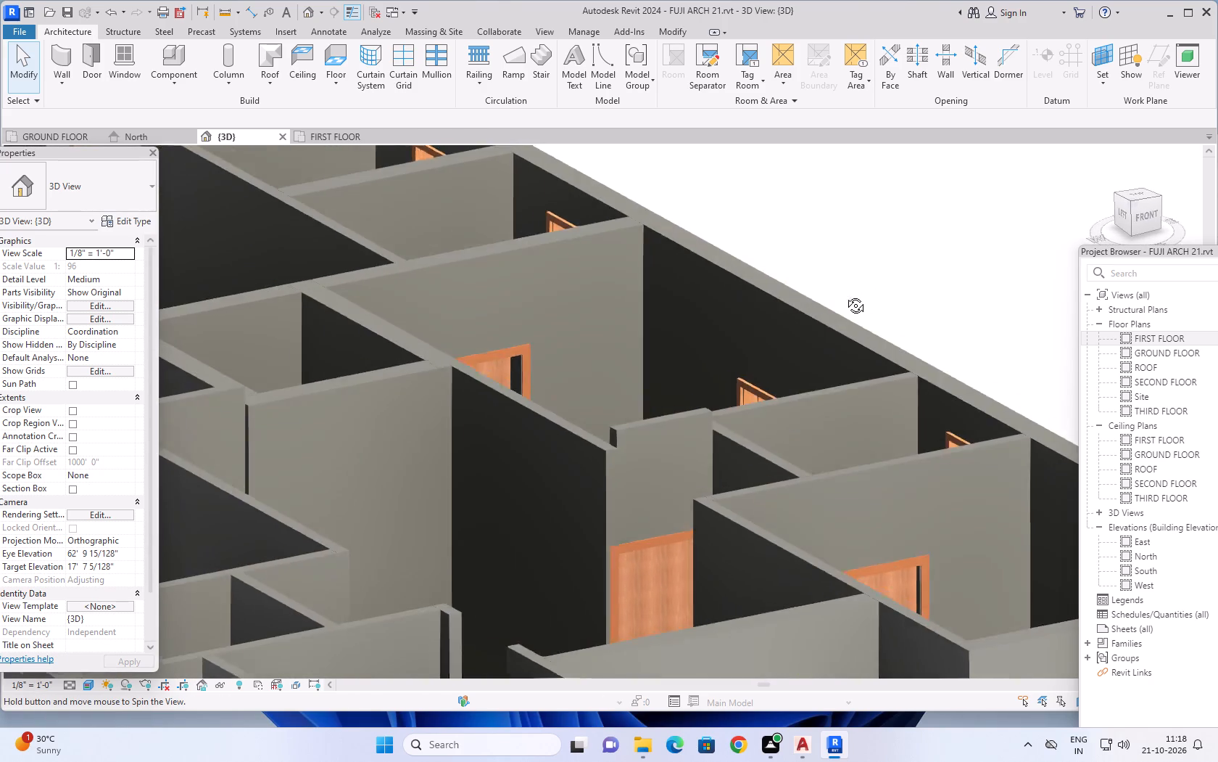
middle_click_drag(845, 295, 637, 316)
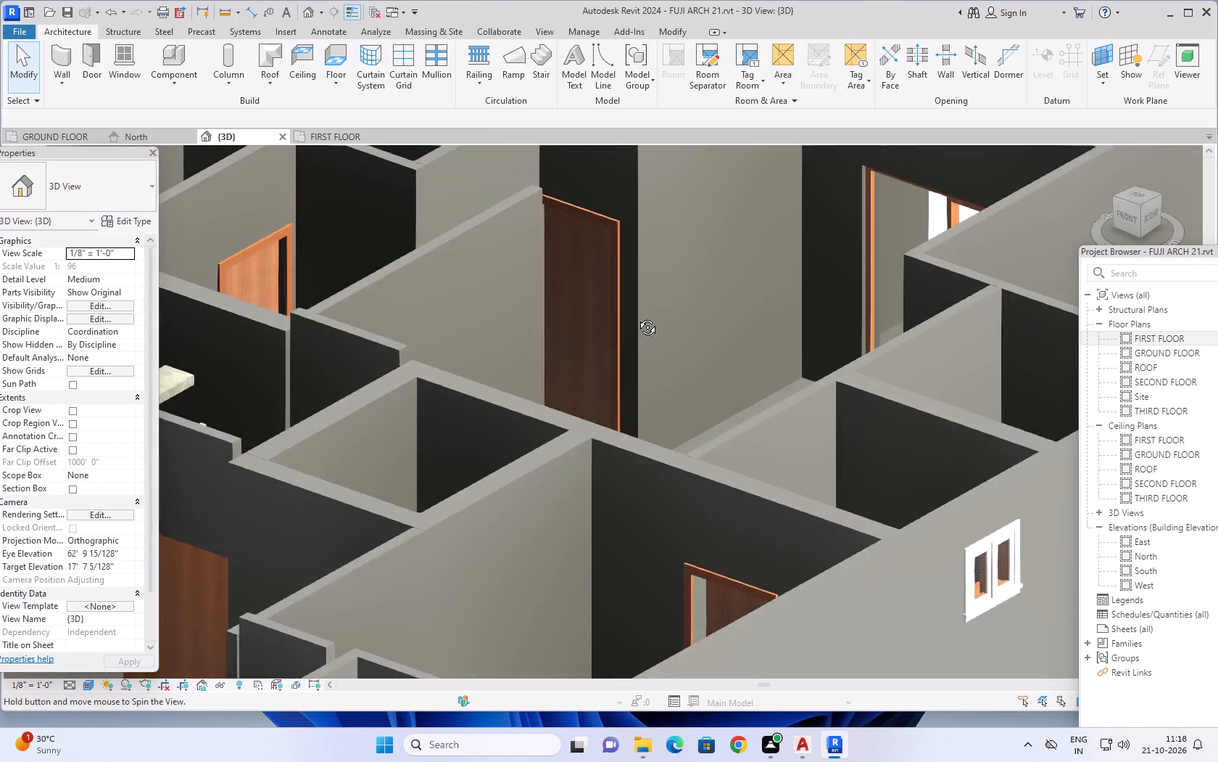
middle_click_drag(637, 316, 629, 298)
middle_click_drag(533, 472, 697, 281)
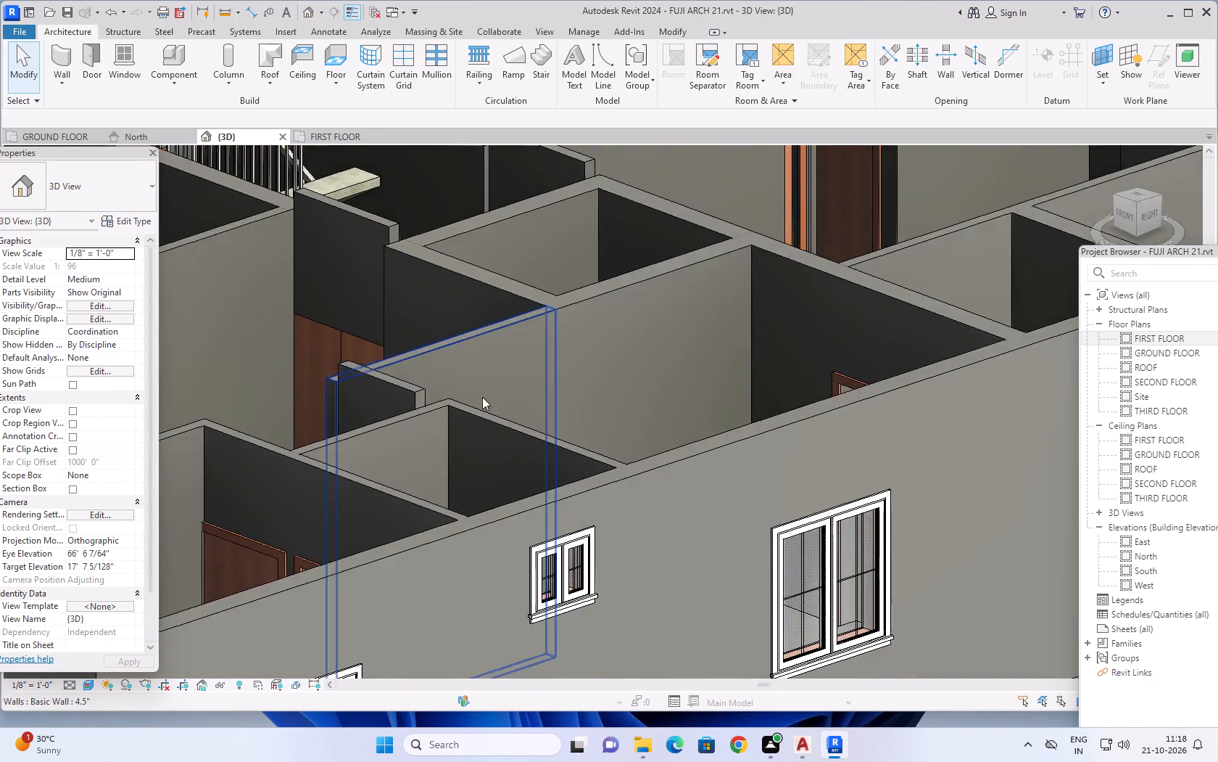
scroll(466, 402, "down", 1)
middle_click_drag(466, 402, 561, 564)
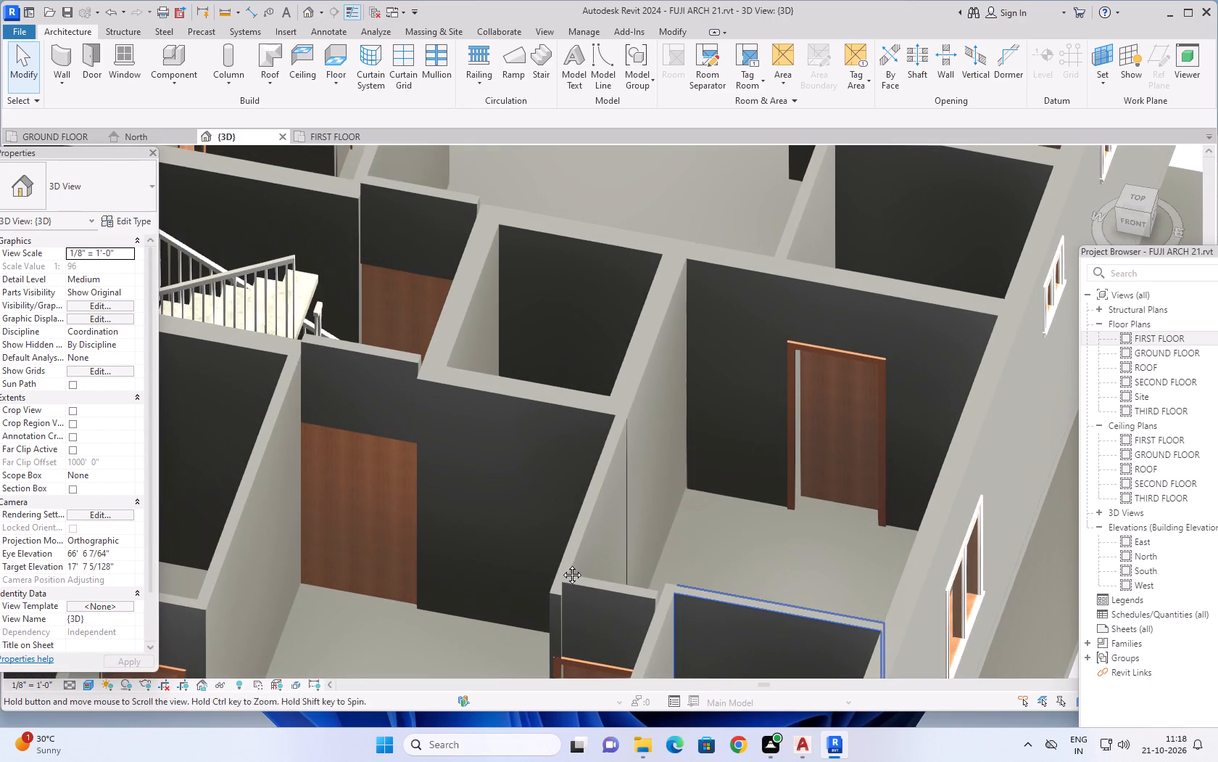
middle_click_drag(561, 564, 561, 565)
On the FIRST FLOOR plan, examine the 3'X7' bedroom door beside the toilet and the short walls around it.
left_click(323, 135)
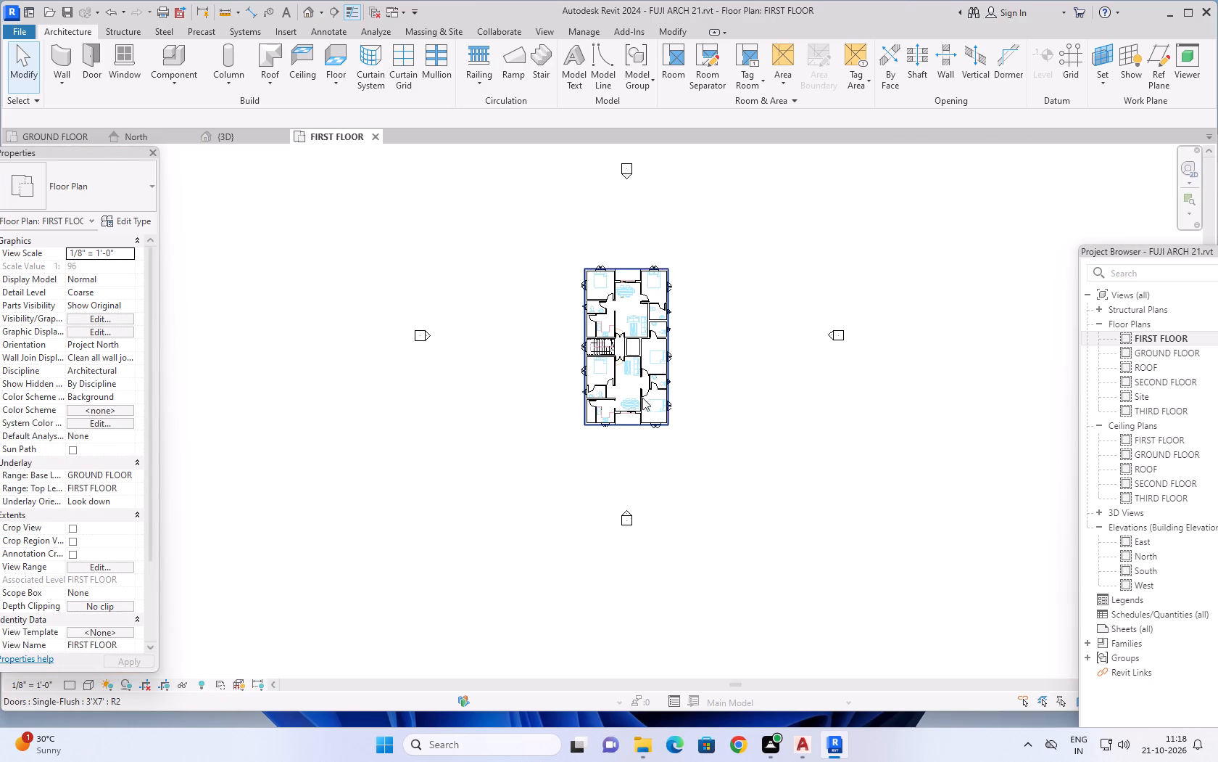
scroll(650, 380, "up", 16)
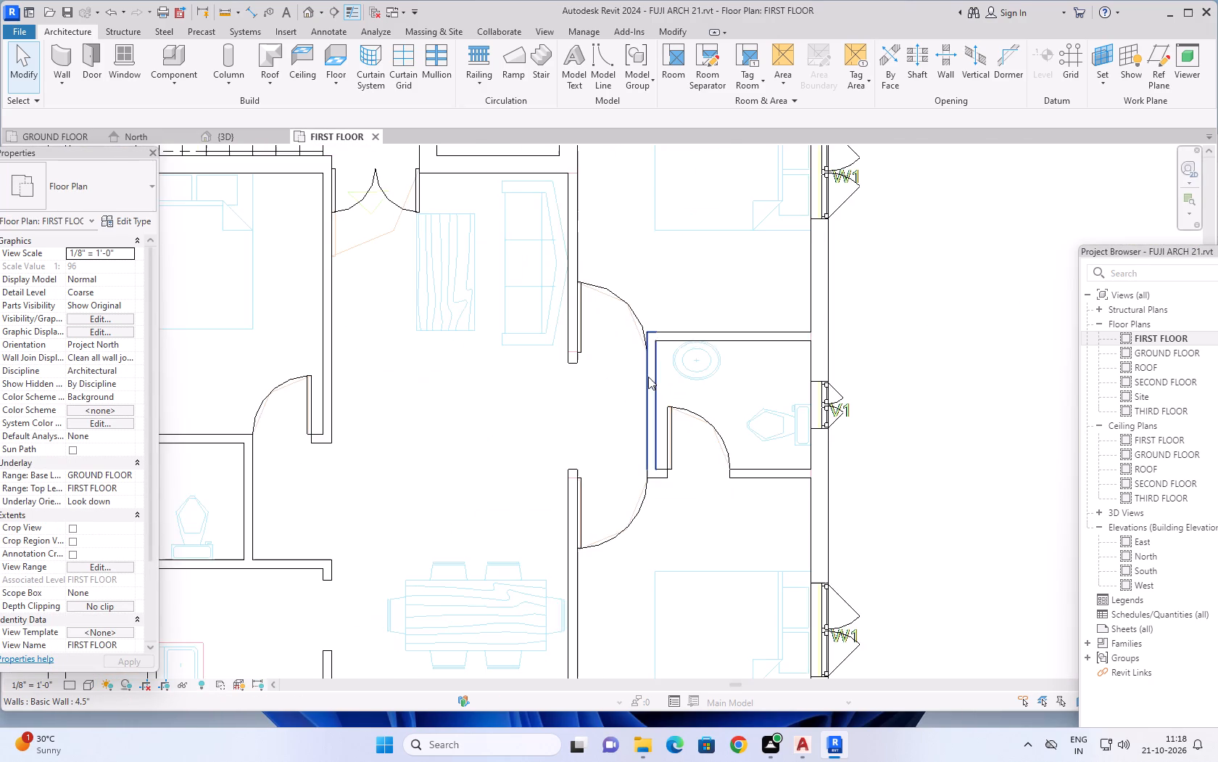
scroll(634, 376, "up", 4)
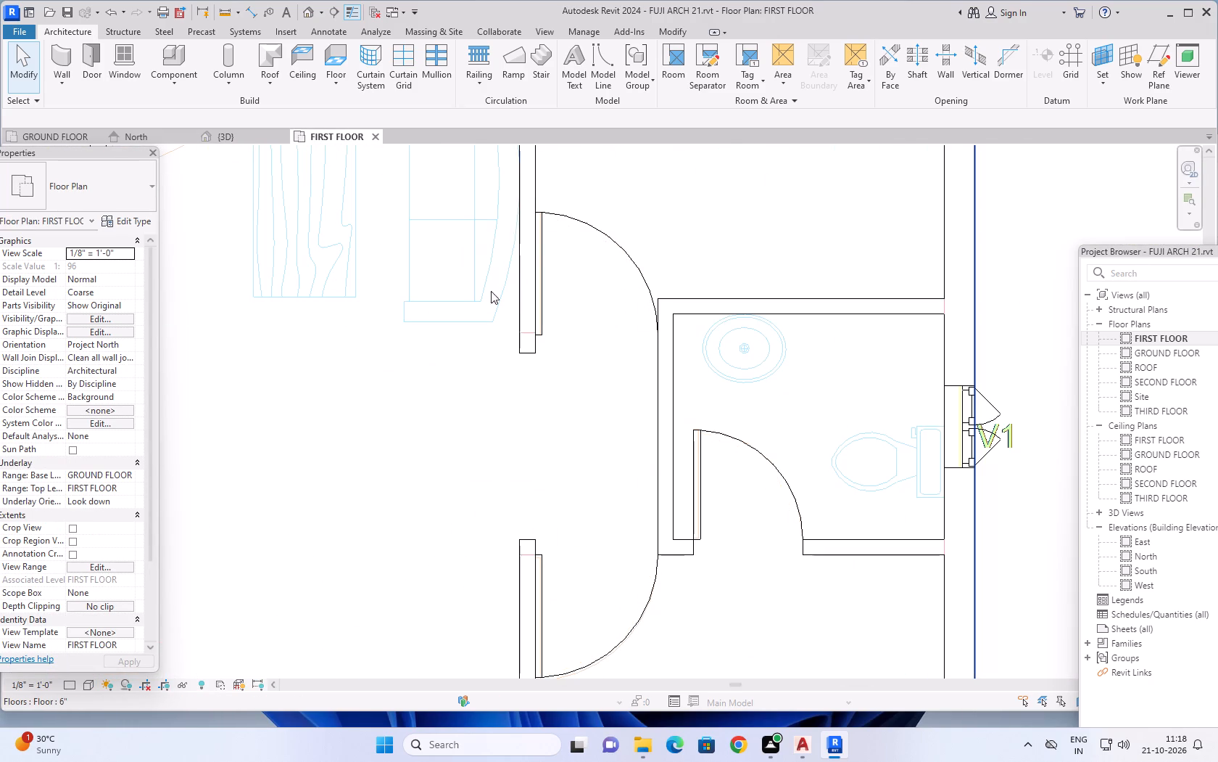
left_click(573, 352)
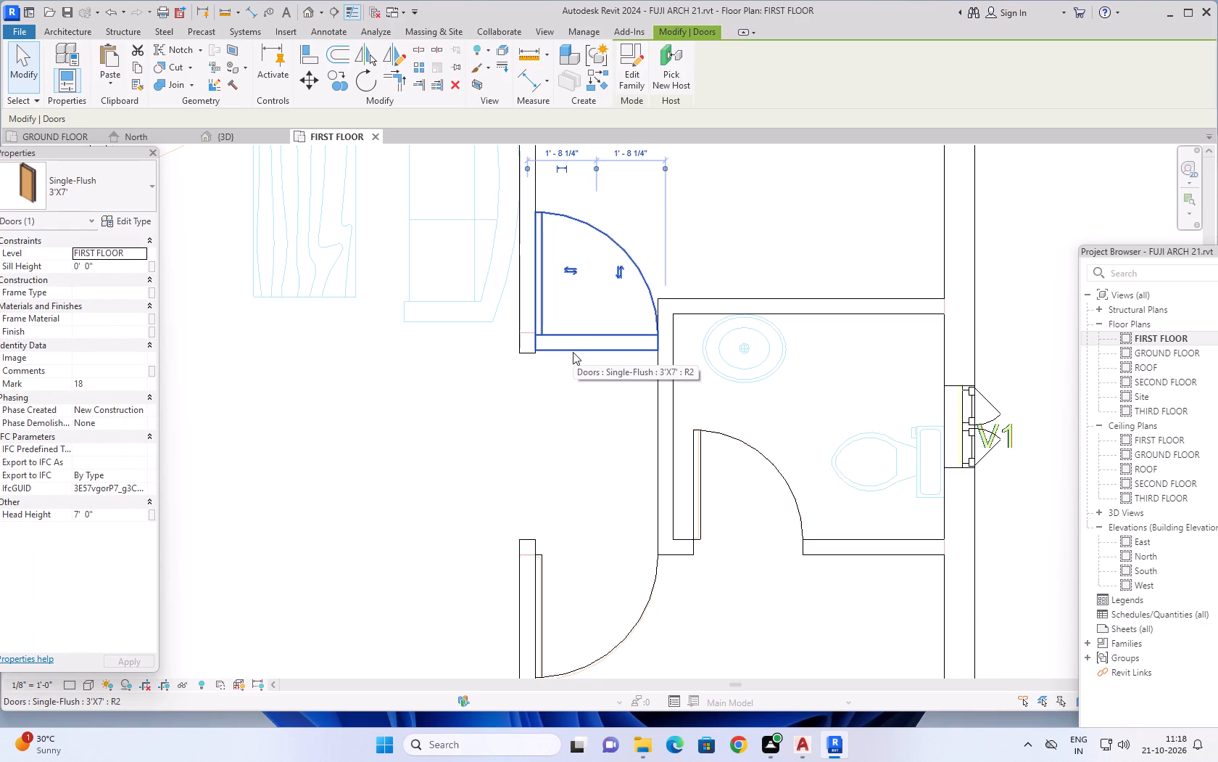
left_click(579, 345)
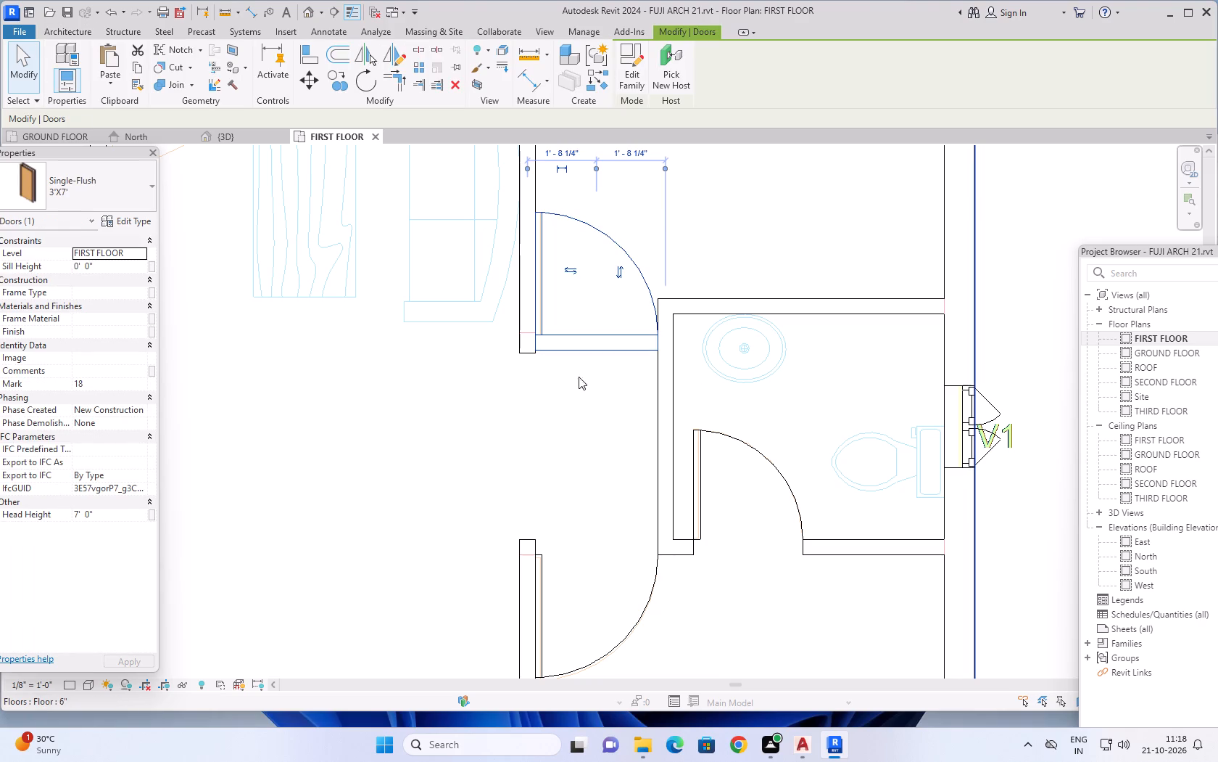
key("Escape")
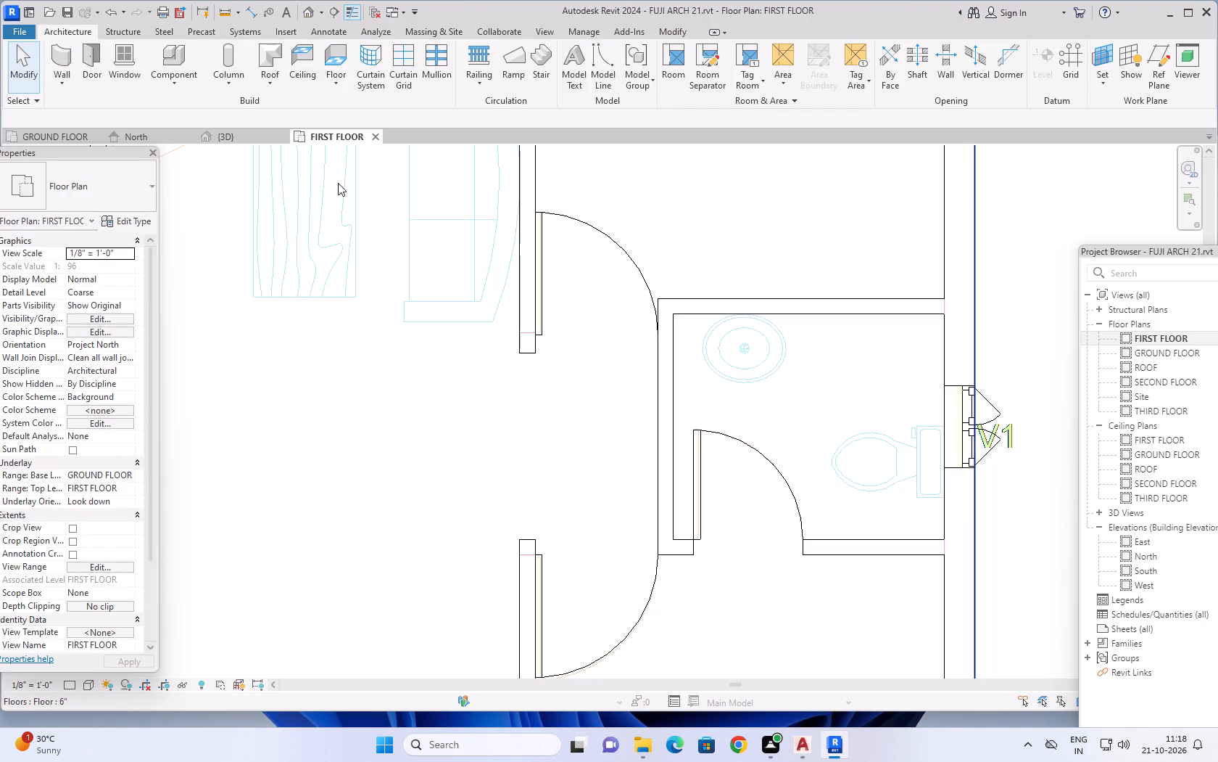
In the 3D view, set the top offset of the 4.5" wall above the double entrance door near the stair to -6".
left_click(227, 133)
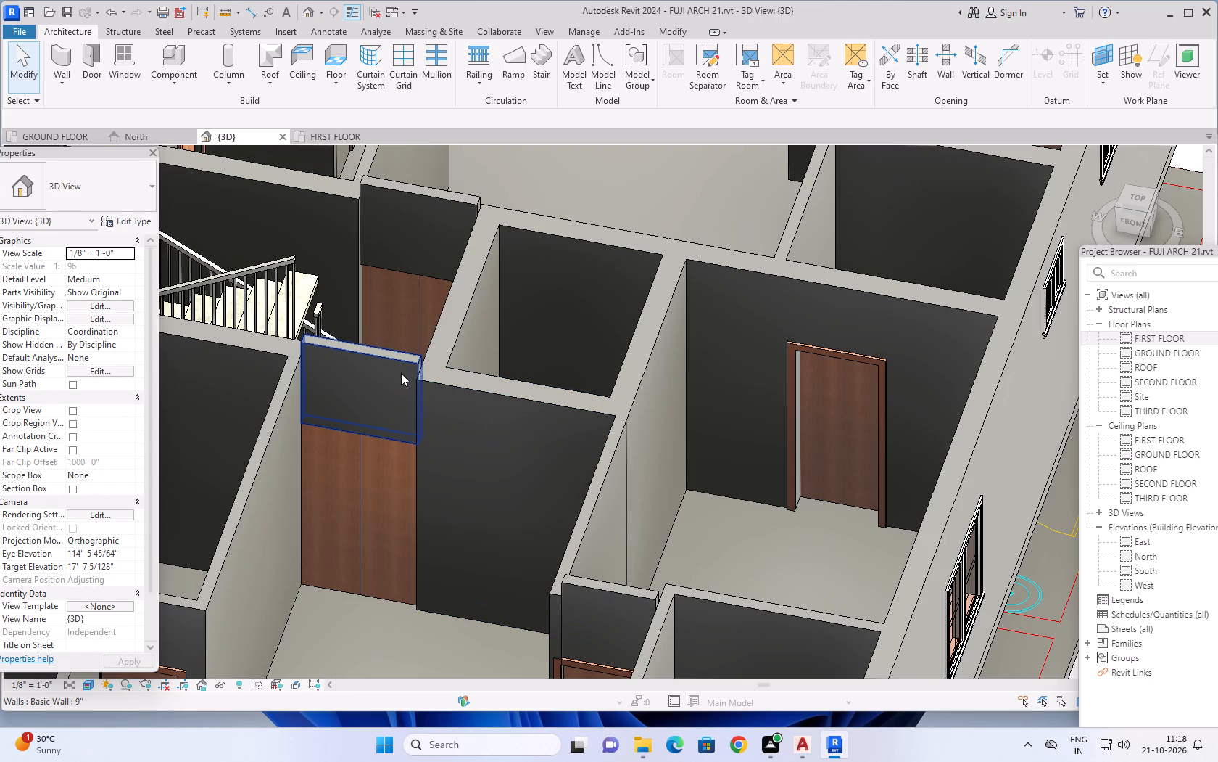
left_click(381, 369)
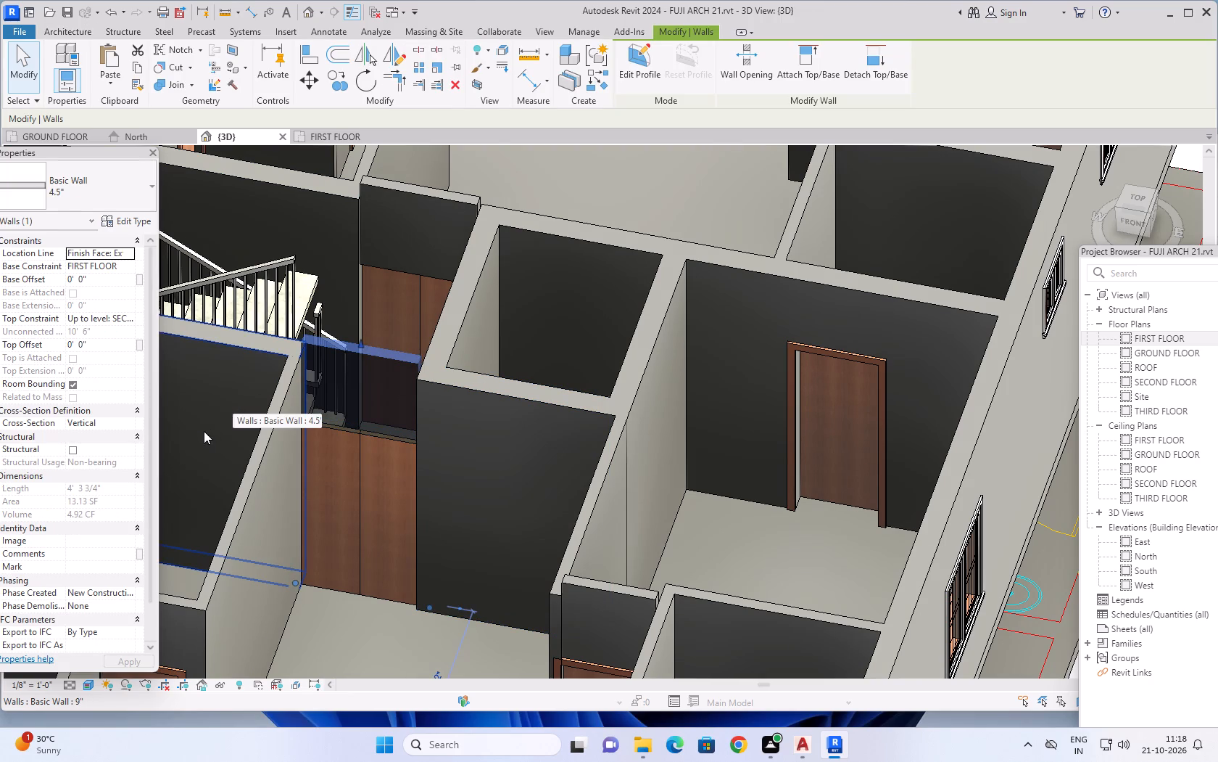
left_click(96, 345)
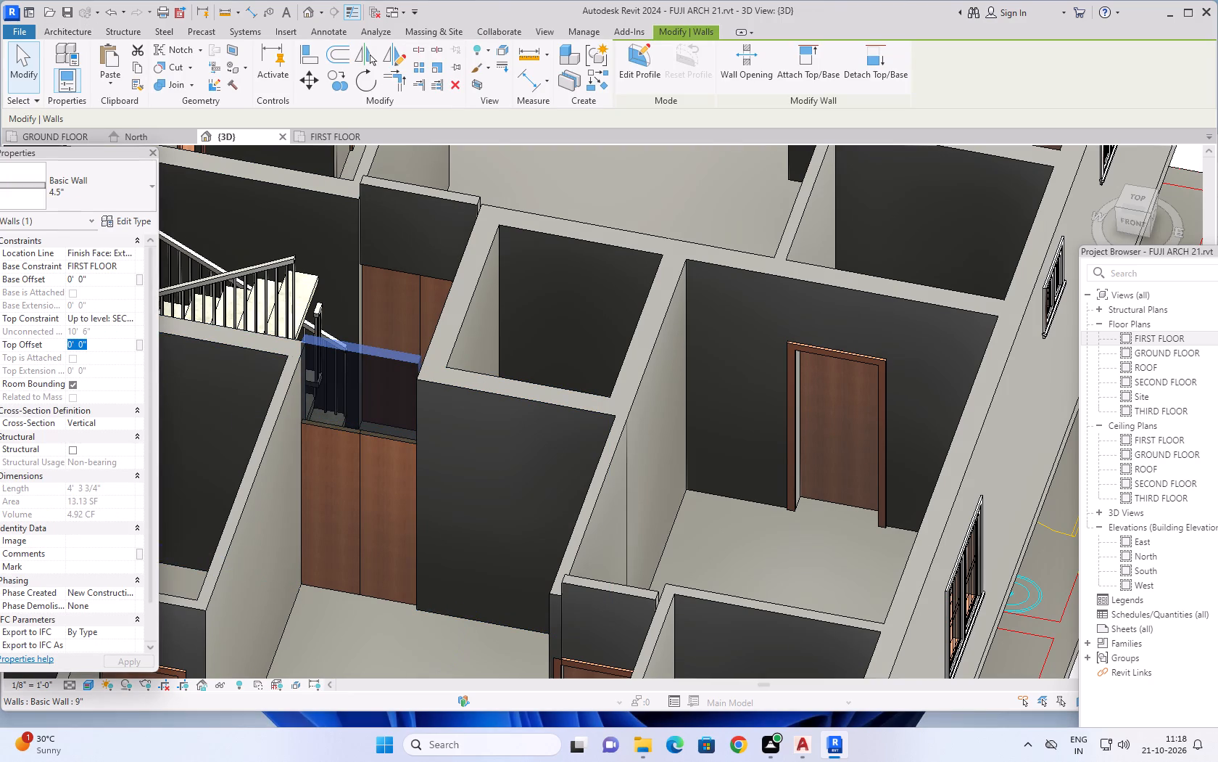
key("minus")
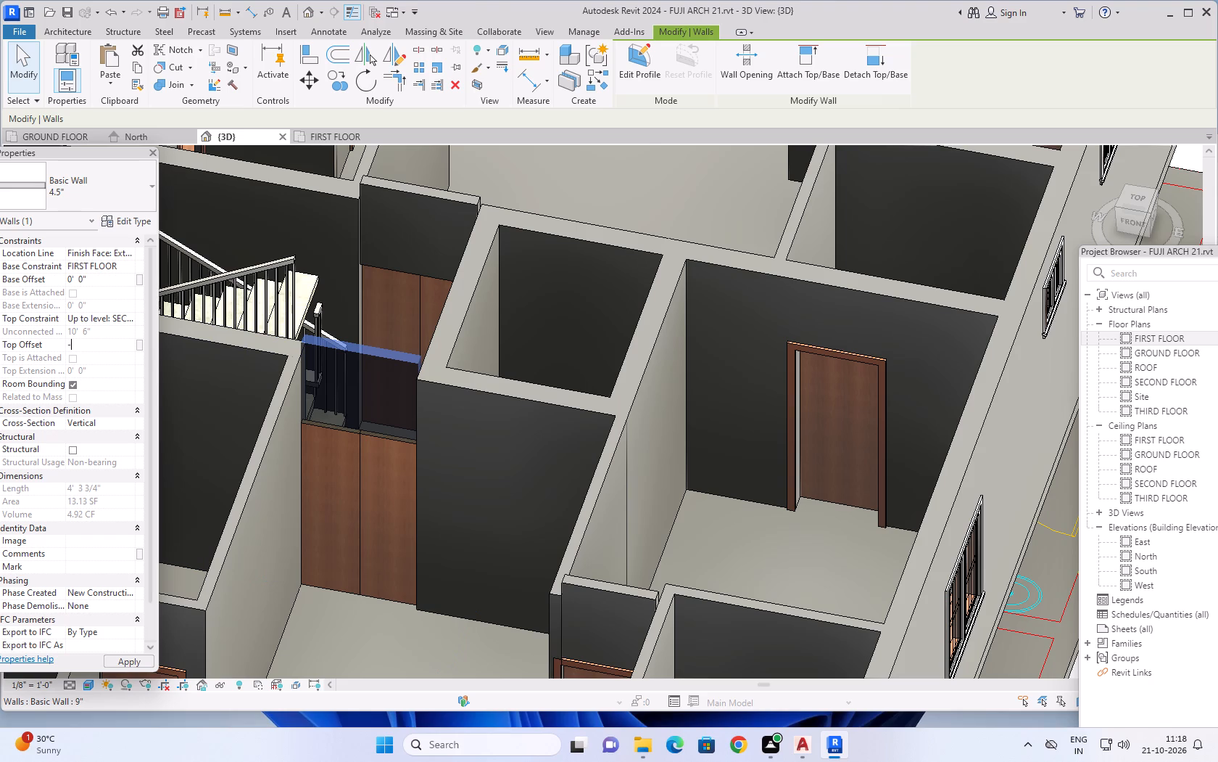
key("6")
key("shift+quotedbl")
key("Return")
Select the short 4.5" walls above the bedroom-passage door and the other entrance door beside the stair, and set their top offset to -6".
scroll(325, 469, "down", 3)
middle_click_drag(336, 491, 467, 213)
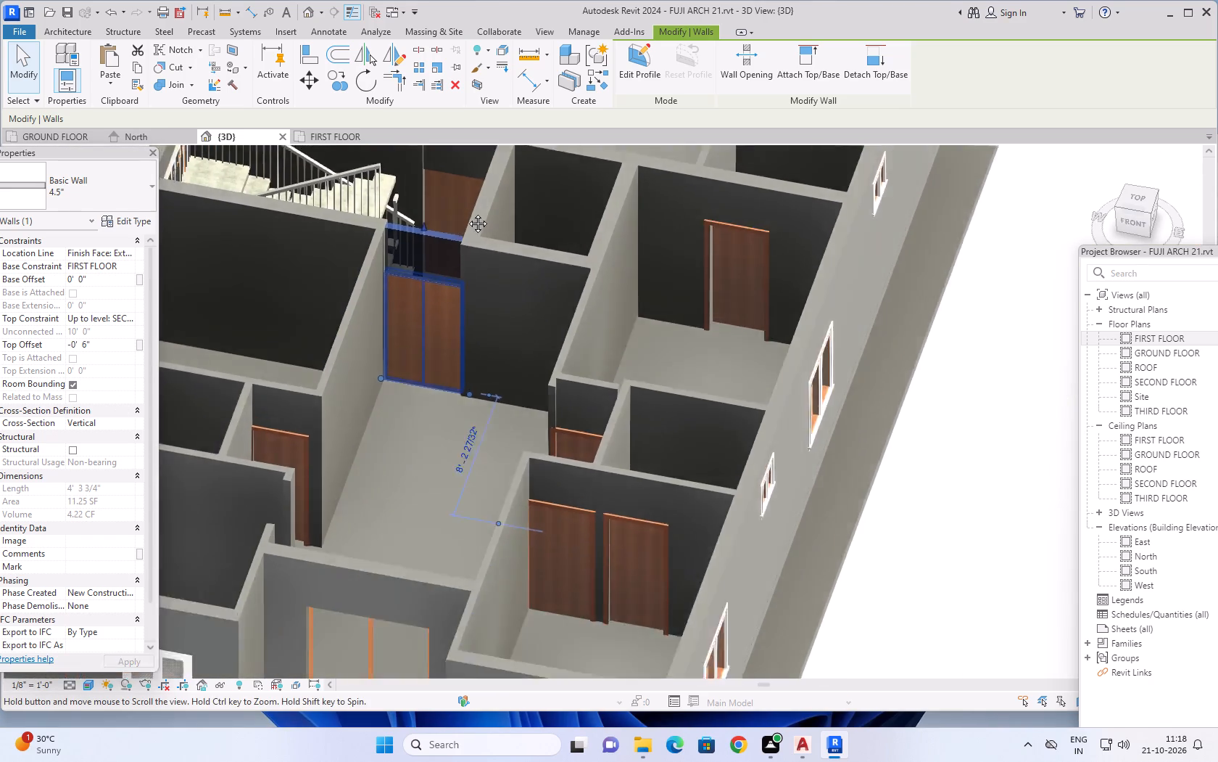
middle_click_drag(467, 213, 473, 200)
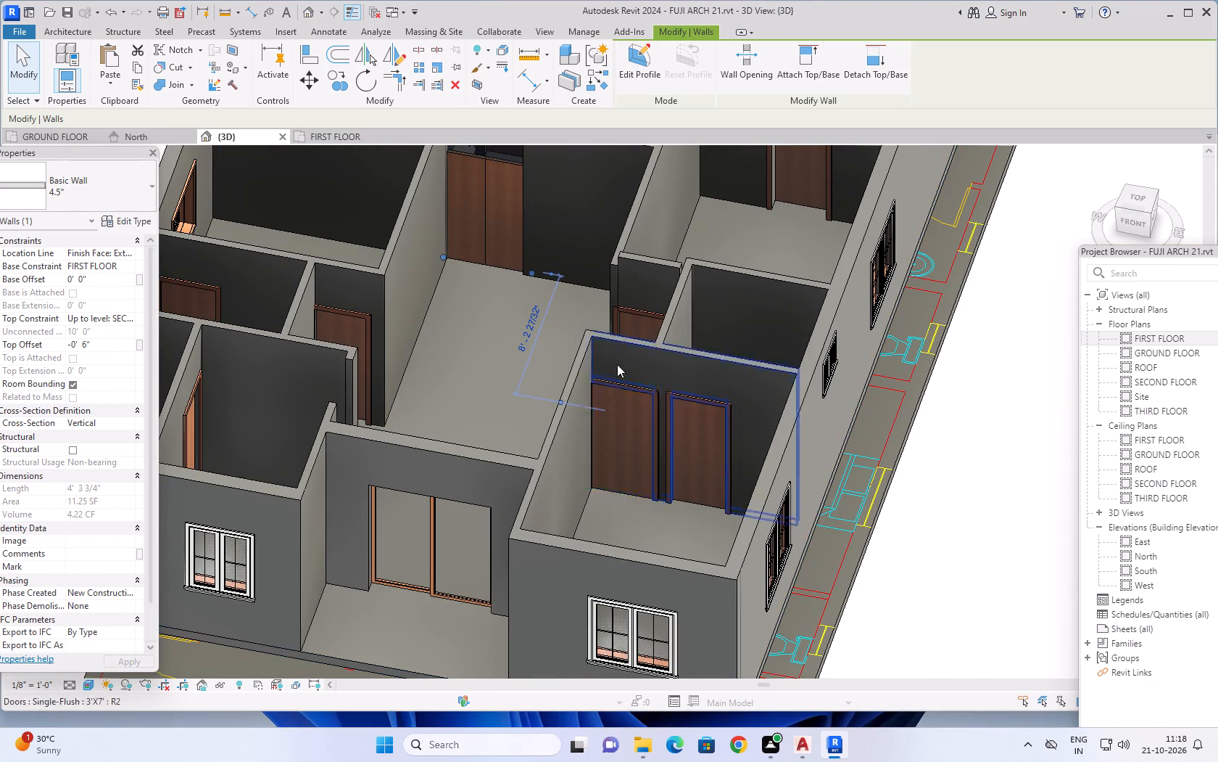
middle_click_drag(644, 467, 578, 312, "shift")
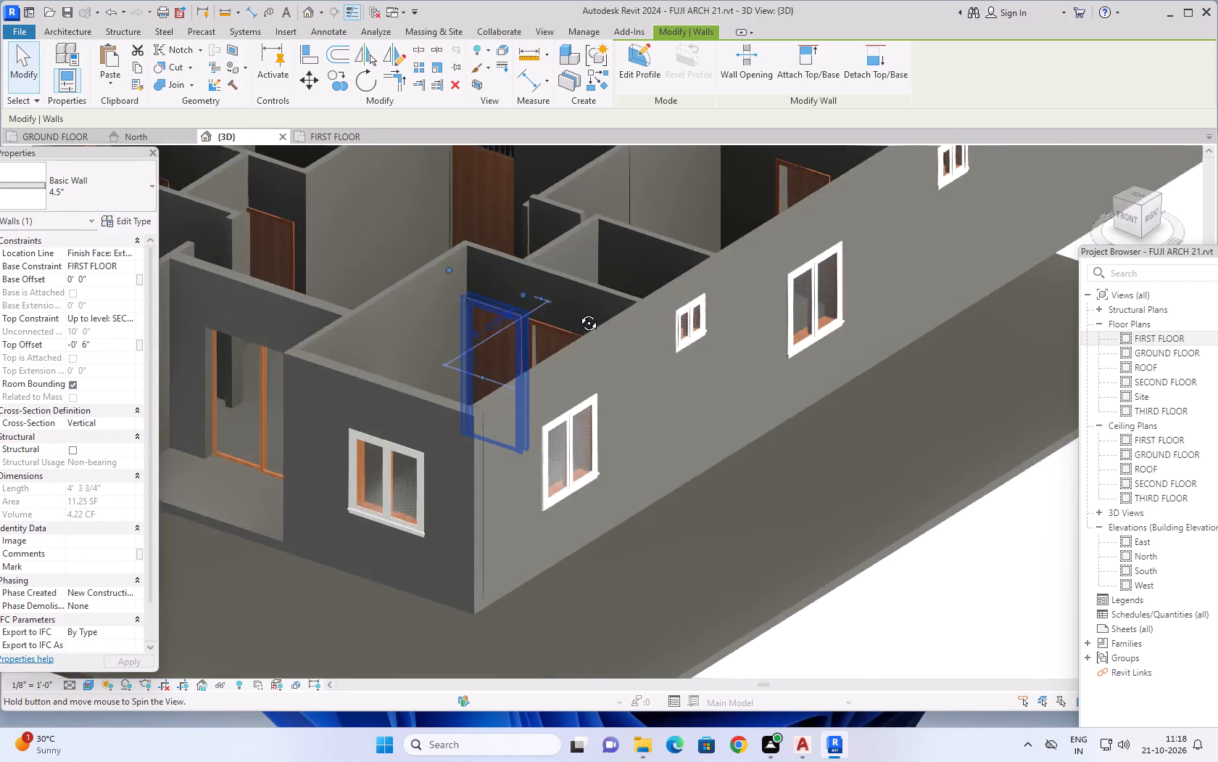
middle_click_drag(578, 312, 616, 407, "shift")
scroll(618, 276, "up", 2)
middle_click_drag(669, 194, 633, 401)
scroll(642, 370, "down", 2)
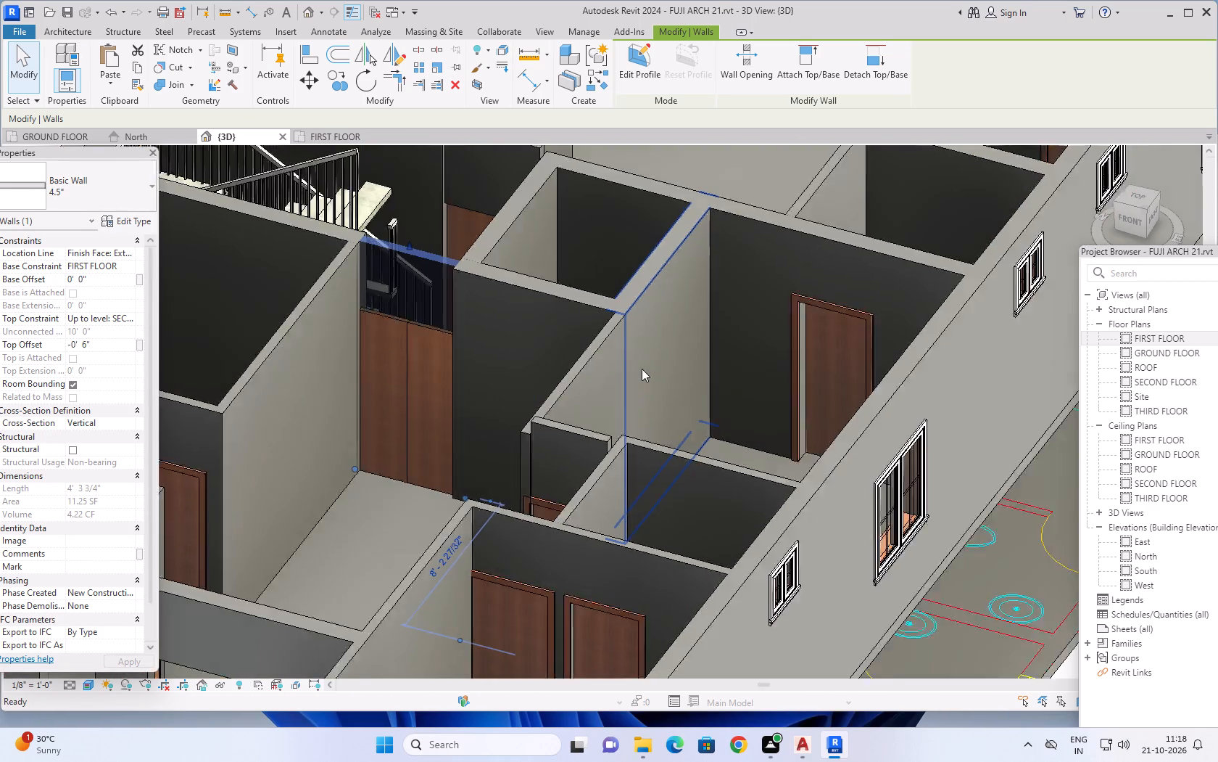
scroll(642, 369, "down", 3)
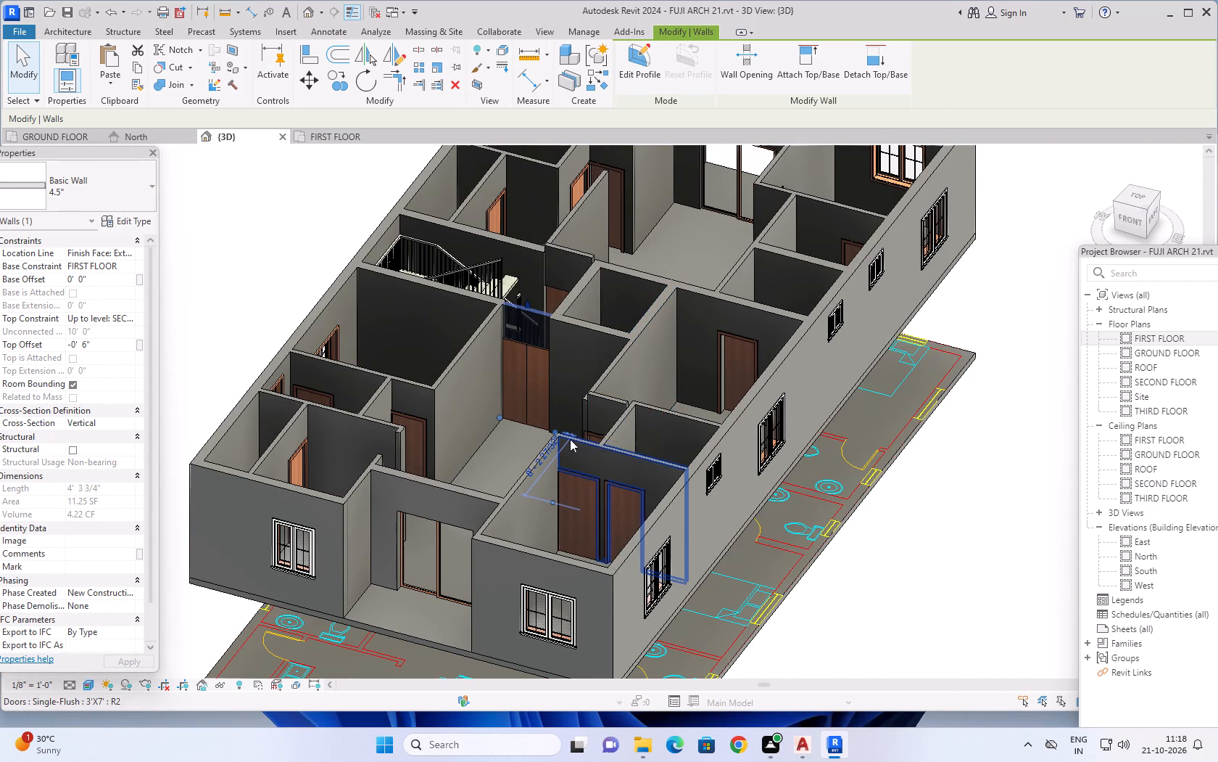
scroll(569, 440, "up", 2)
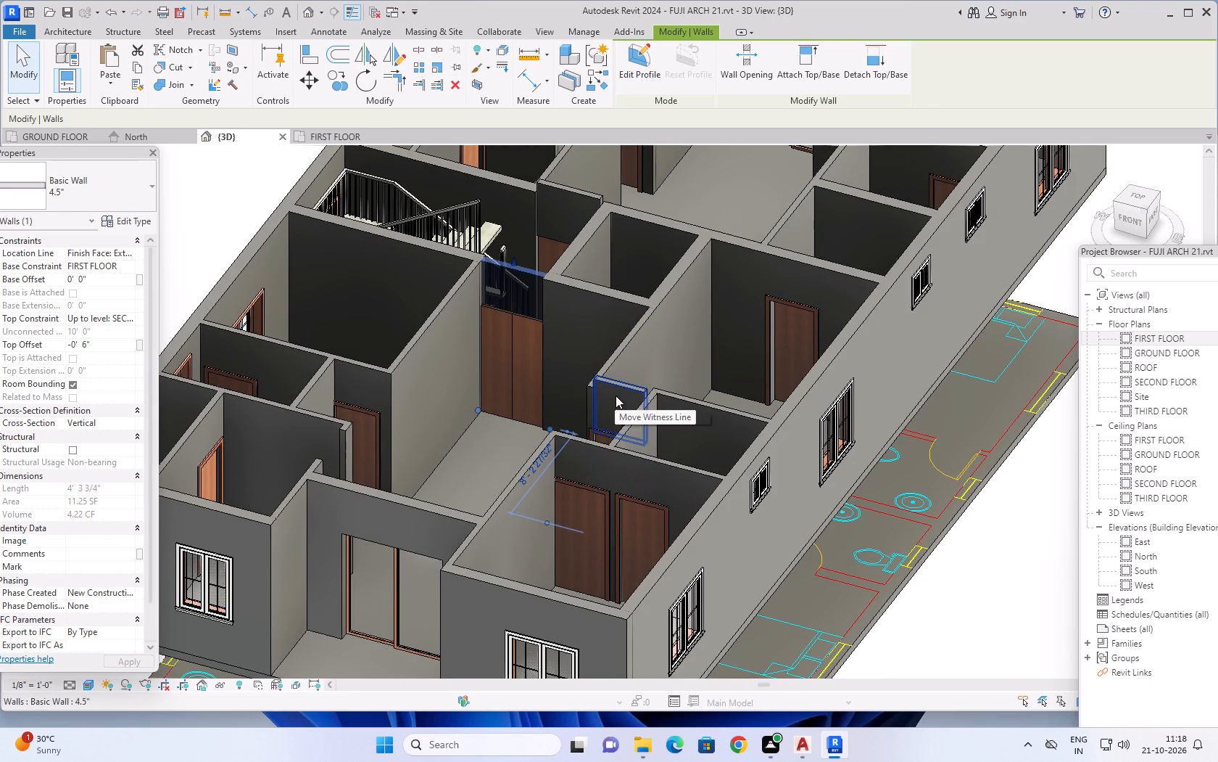
left_click(616, 395)
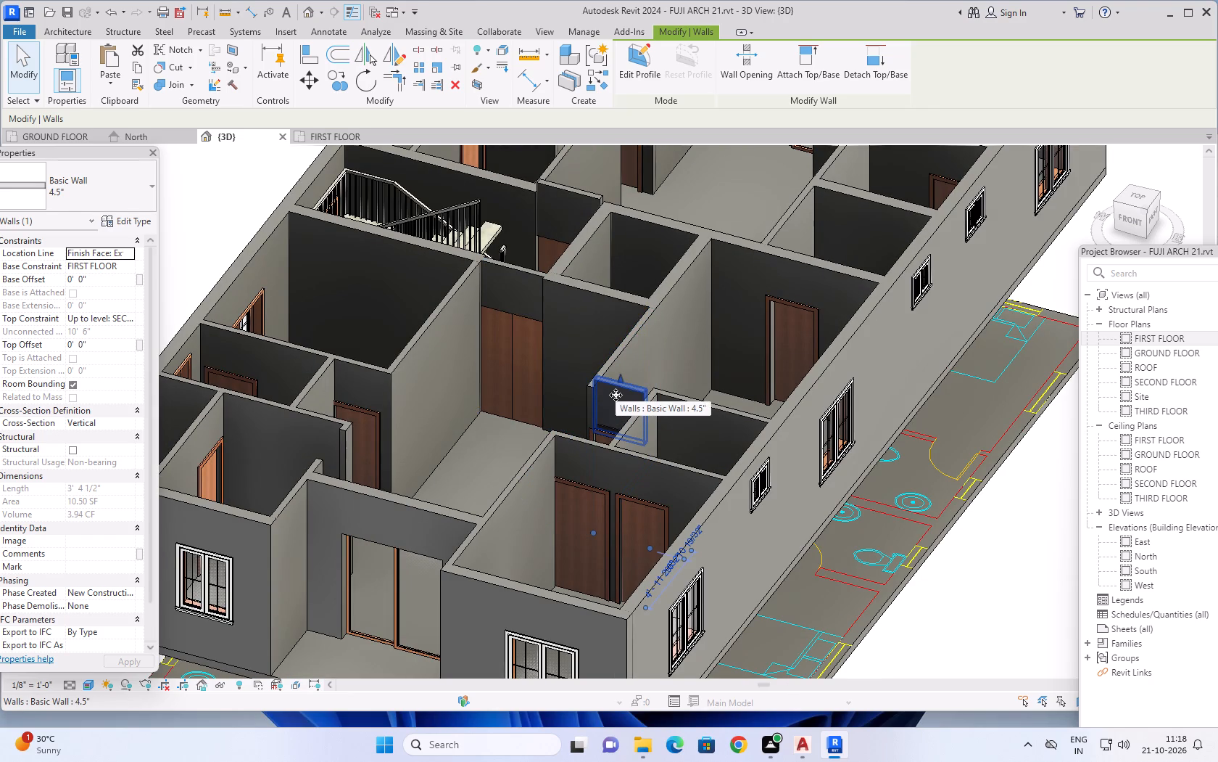
left_click(568, 193, "ctrl")
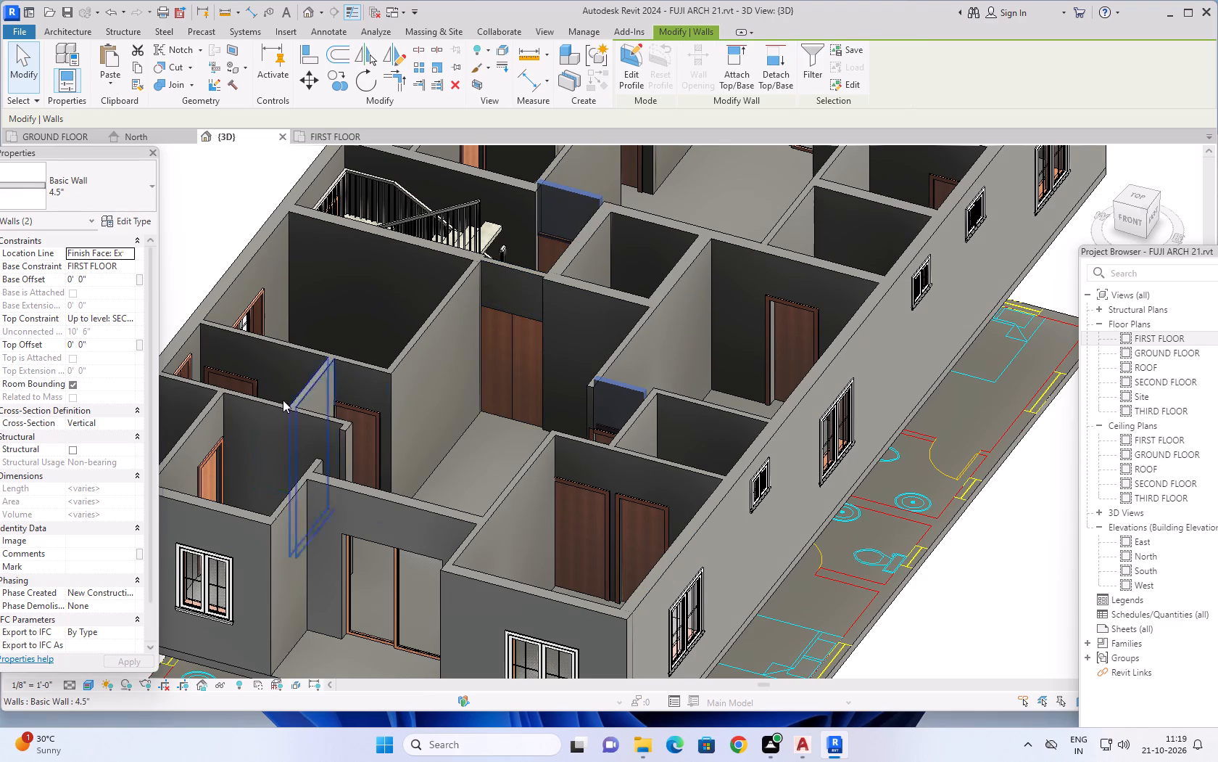
left_click(112, 345)
key("minus")
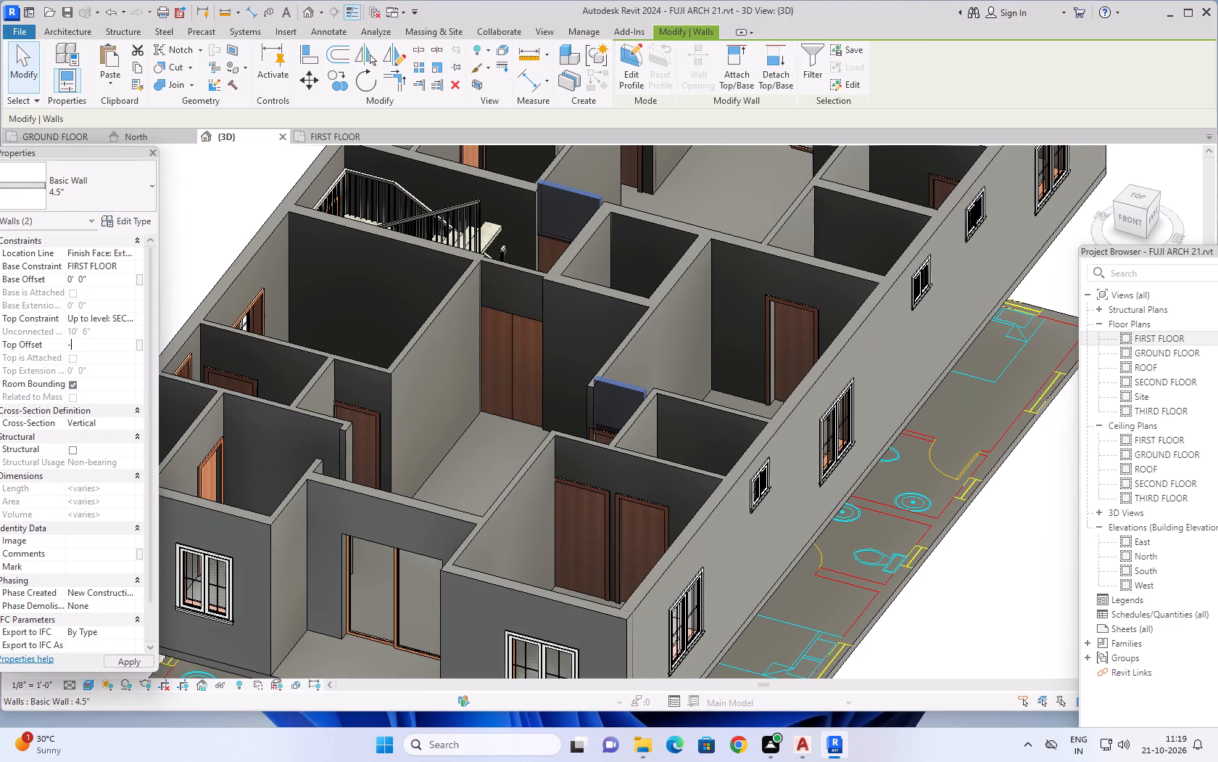
key("6")
key("shift+quotedbl")
key("Return")
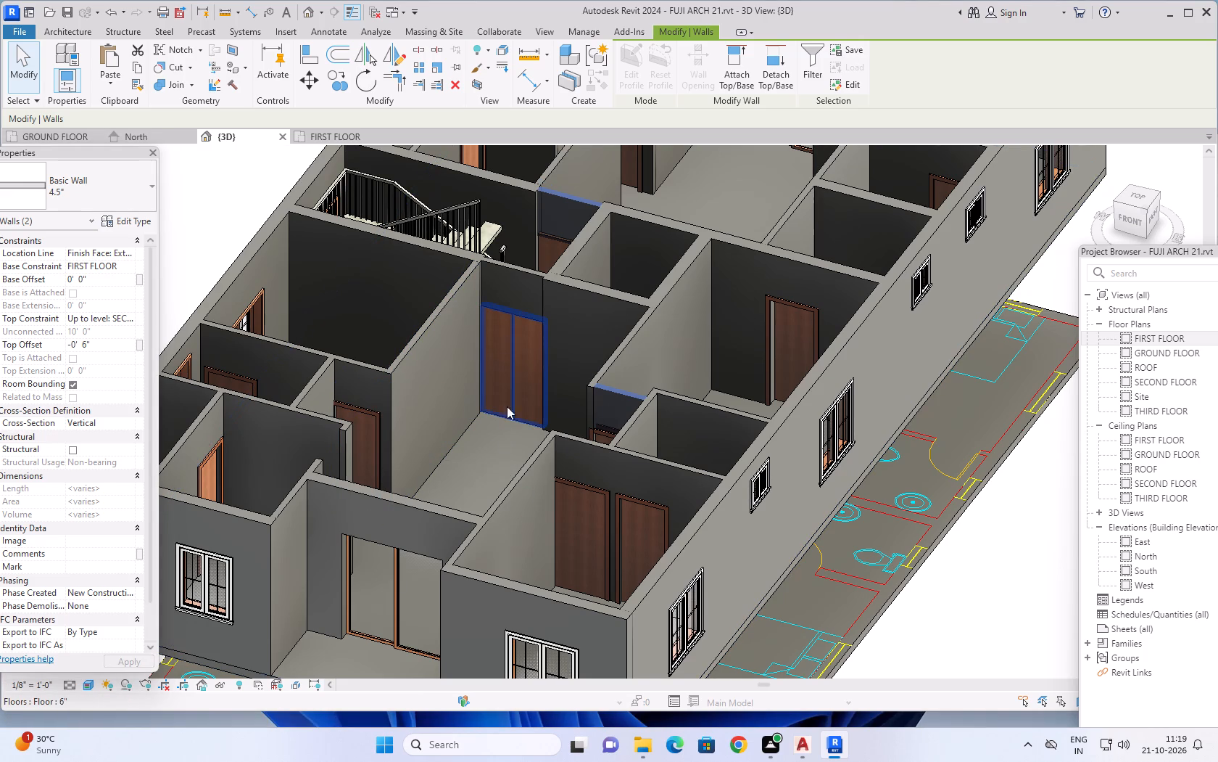
In the 3D view, examine the first-floor walls above the entrance and bedroom-passage doors from several angles.
middle_click_drag(510, 445, 544, 273, "shift")
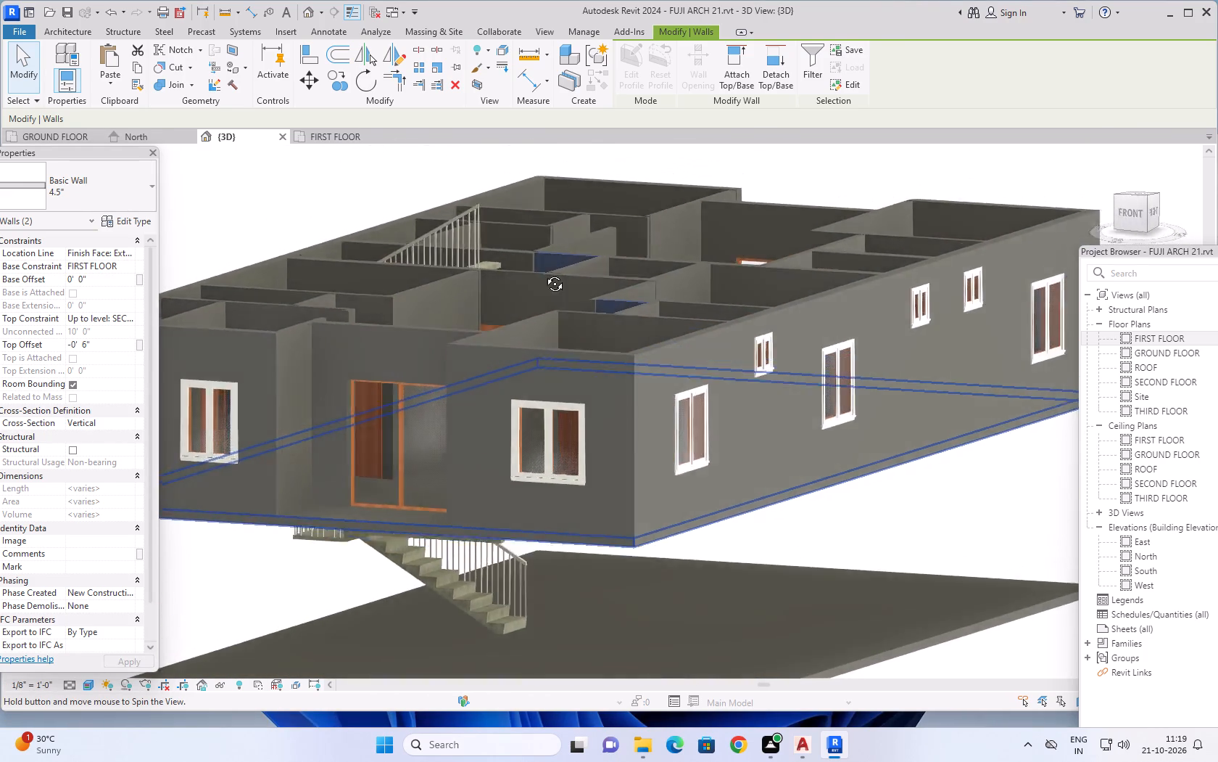
middle_click_drag(544, 273, 735, 337, "shift")
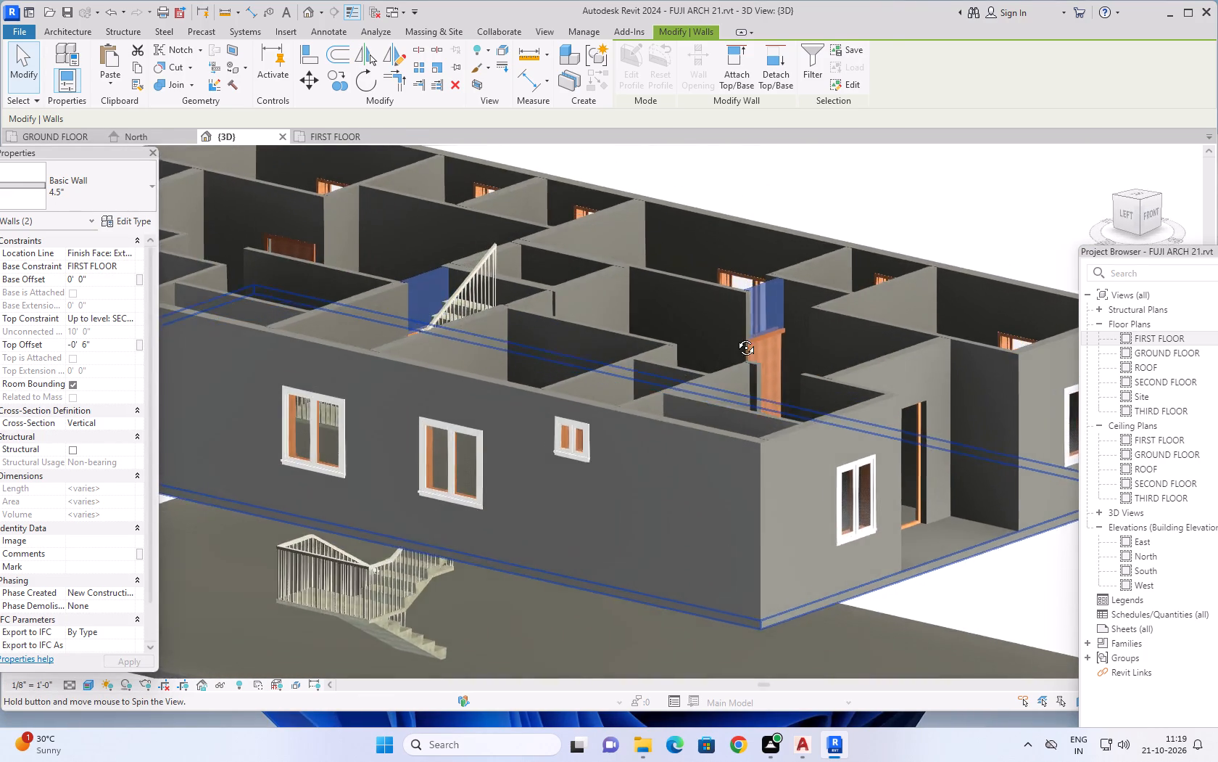
middle_click_drag(735, 337, 538, 398, "shift")
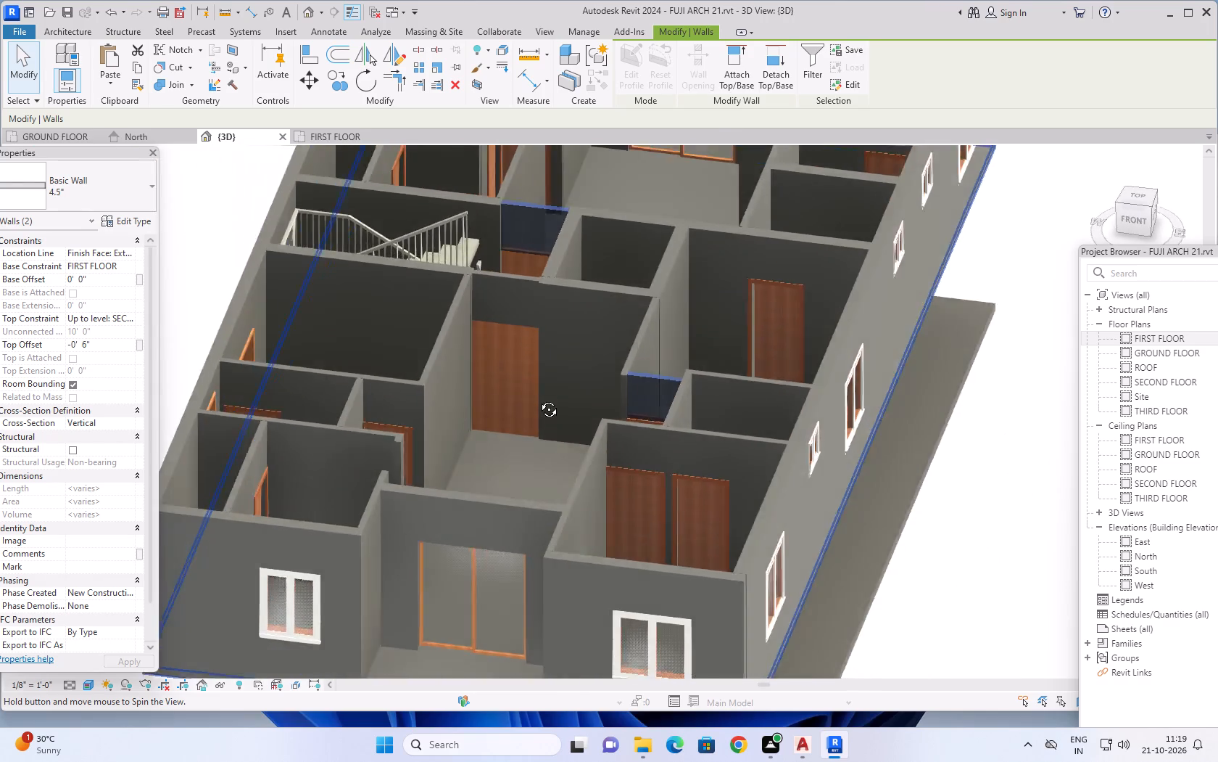
middle_click_drag(538, 398, 596, 333, "shift")
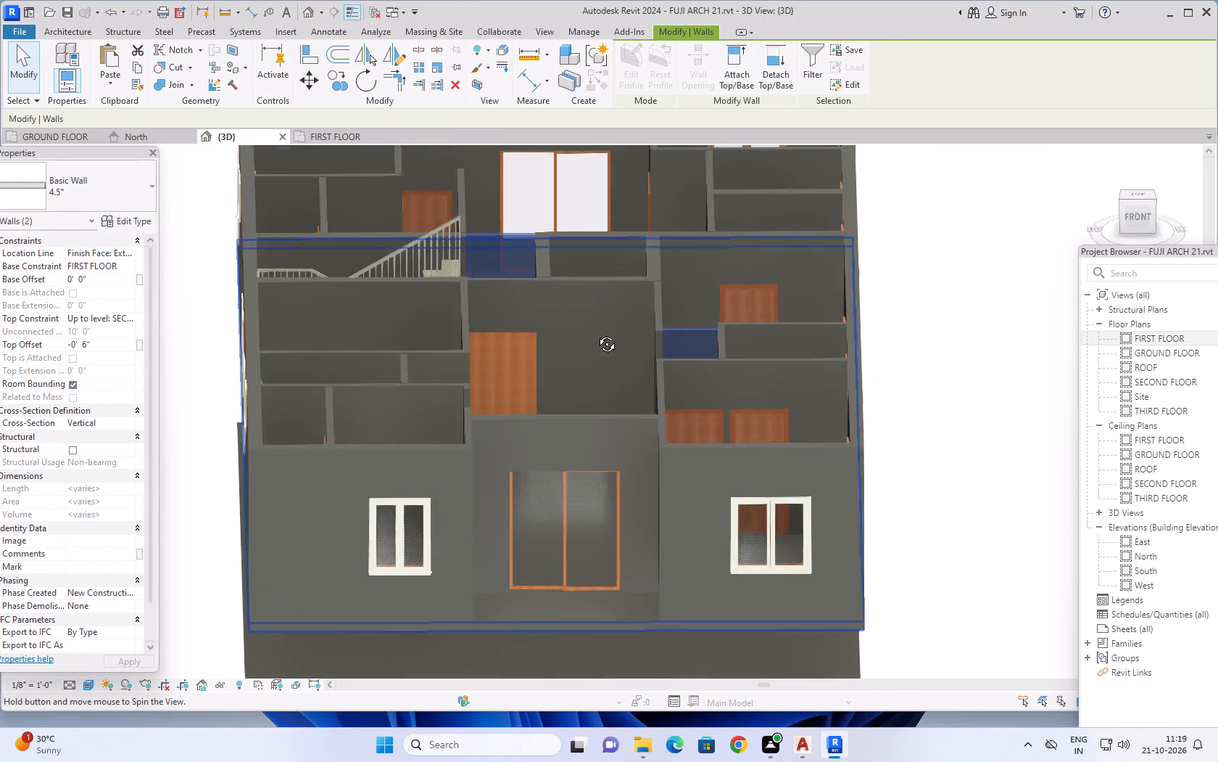
middle_click_drag(596, 333, 622, 331, "shift")
scroll(694, 361, "up", 4)
left_click(864, 353)
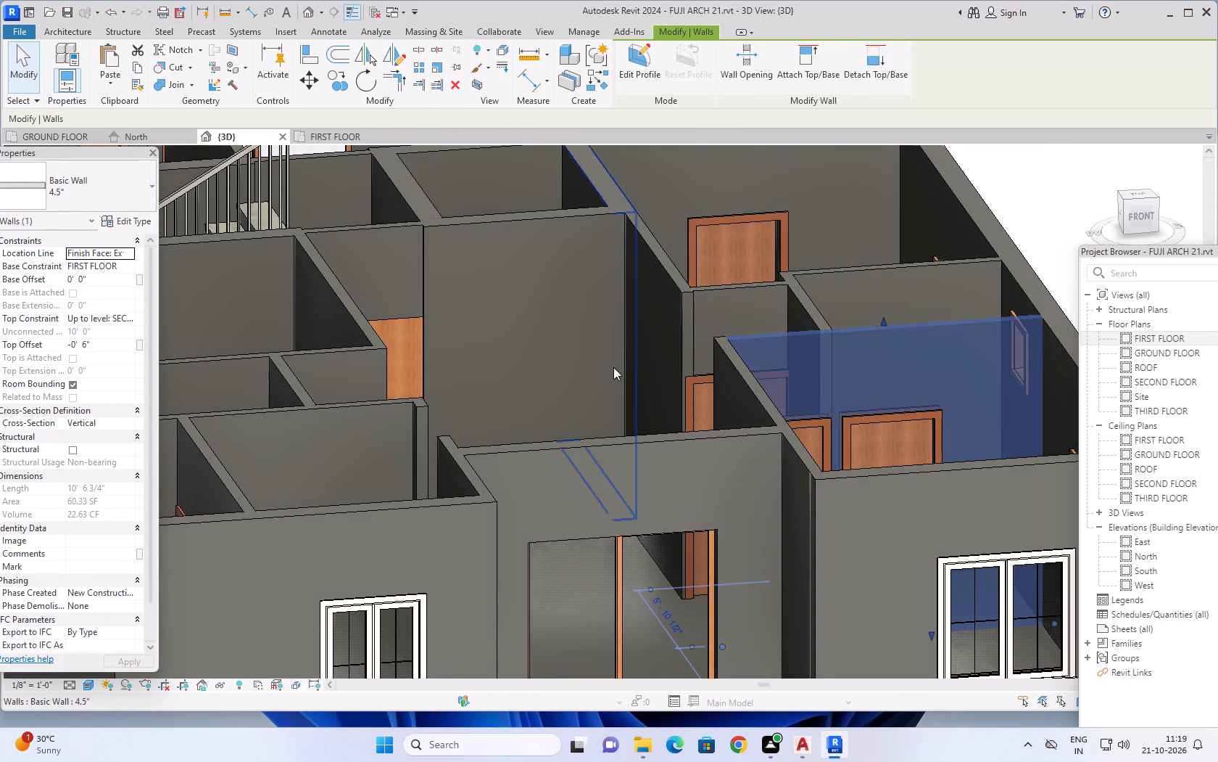
scroll(613, 367, "down", 8)
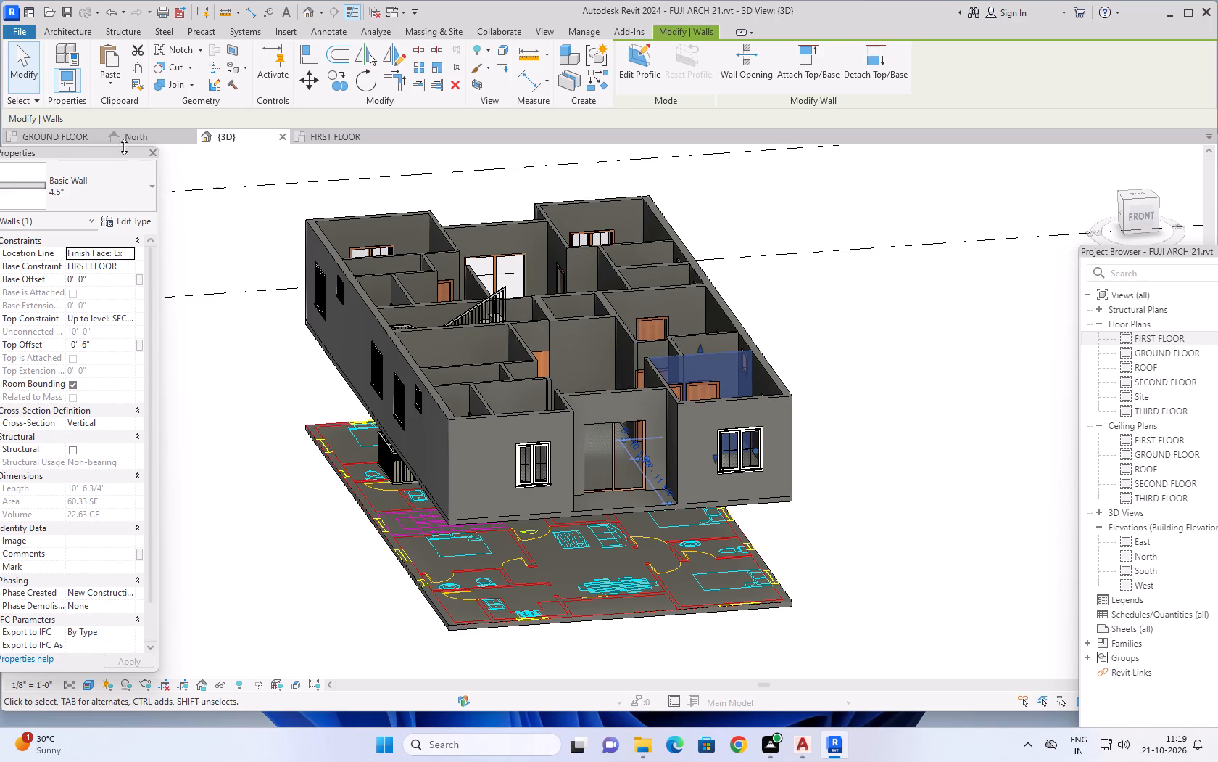
On the GROUND FLOOR plan, examine the imported two-flat layout, including the stair, lift and rooms of both flats.
left_click(43, 135)
scroll(534, 339, "down", 2)
middle_click_drag(547, 354, 449, 319)
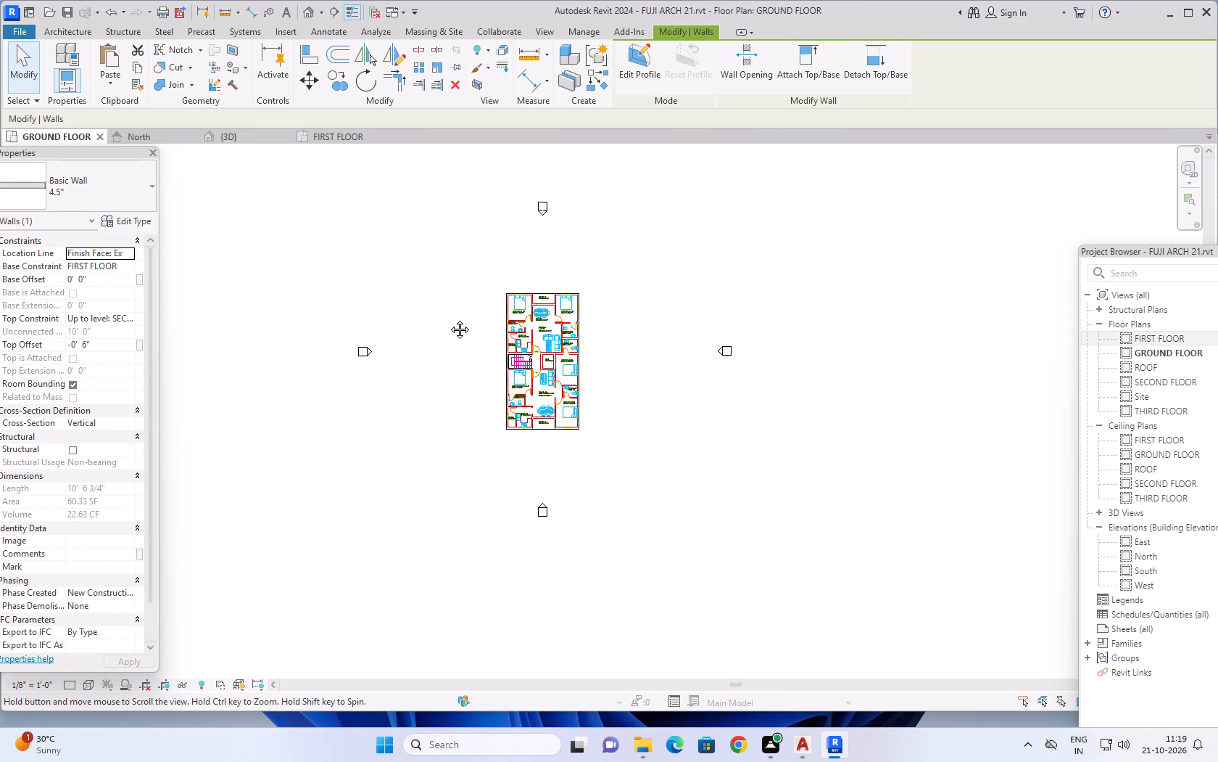
middle_click_drag(449, 319, 431, 314)
scroll(430, 314, "up", 3)
scroll(431, 235, "up", 3)
middle_click_drag(438, 204, 307, 172)
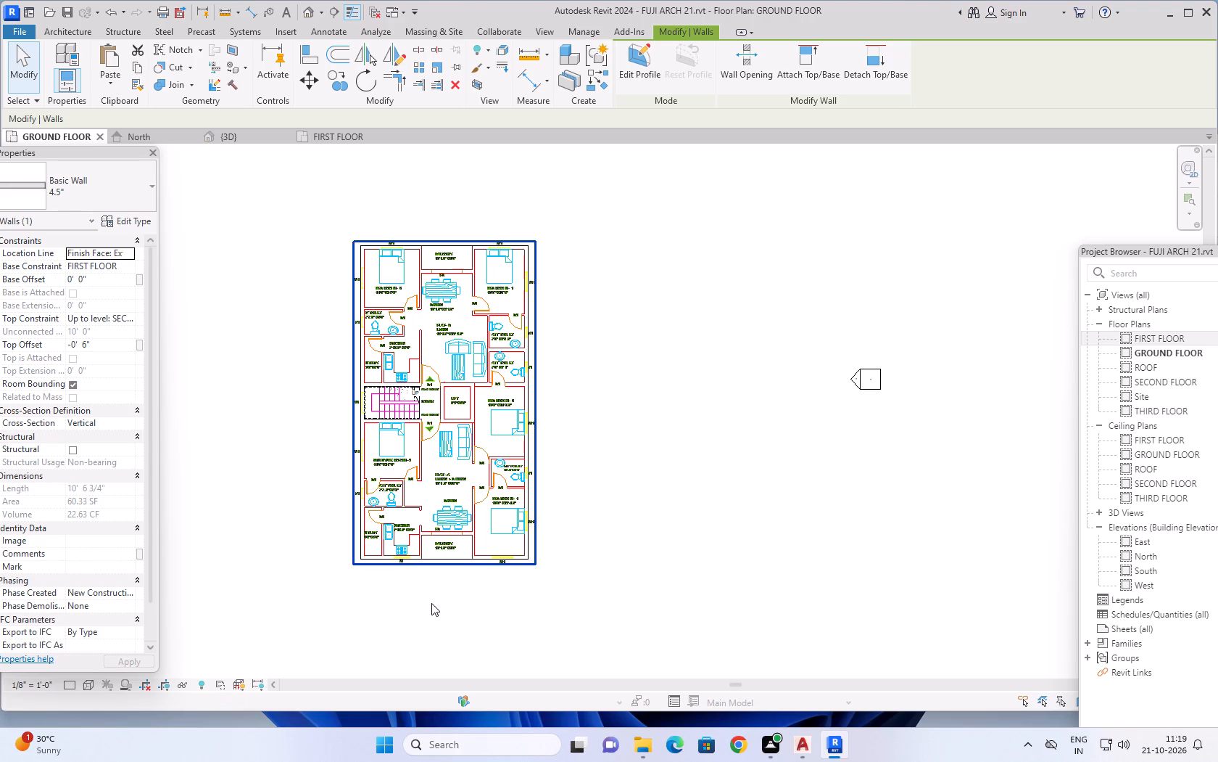
scroll(419, 586, "up", 4)
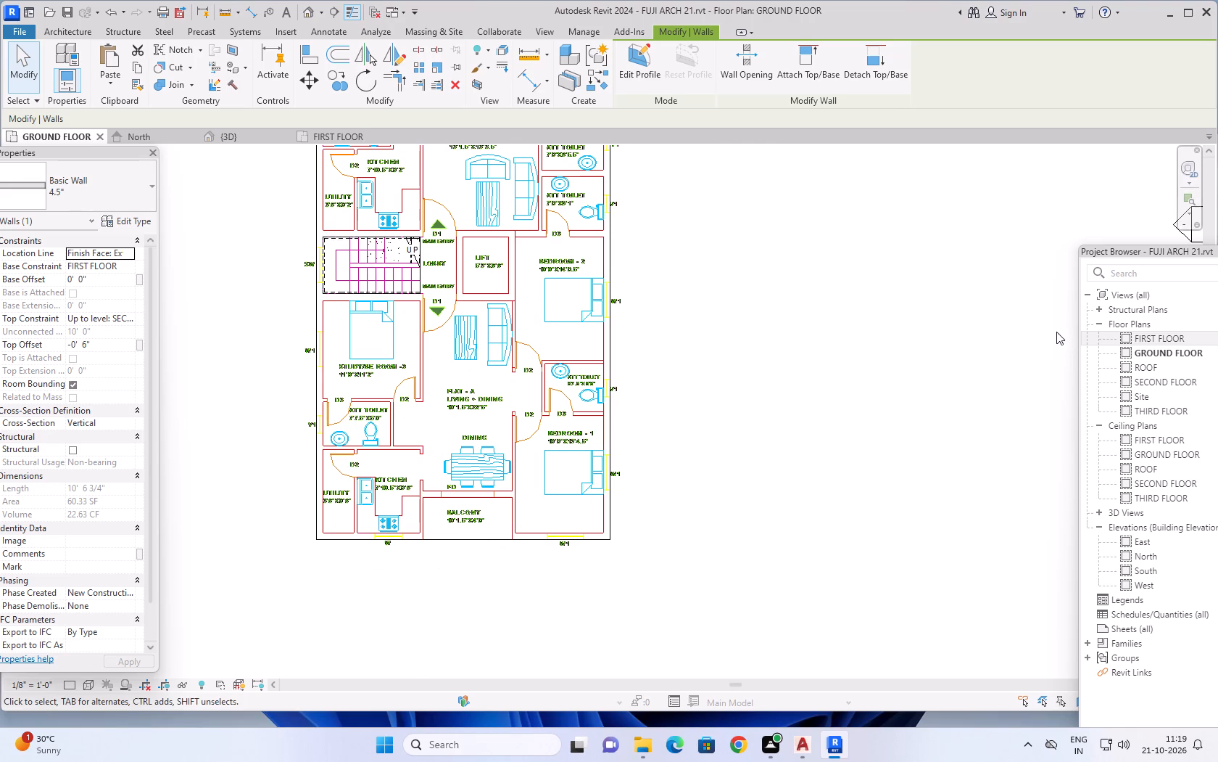
scroll(1056, 332, "down", 3)
middle_click_drag(1081, 212, 927, 134)
scroll(1075, 209, "down", 1)
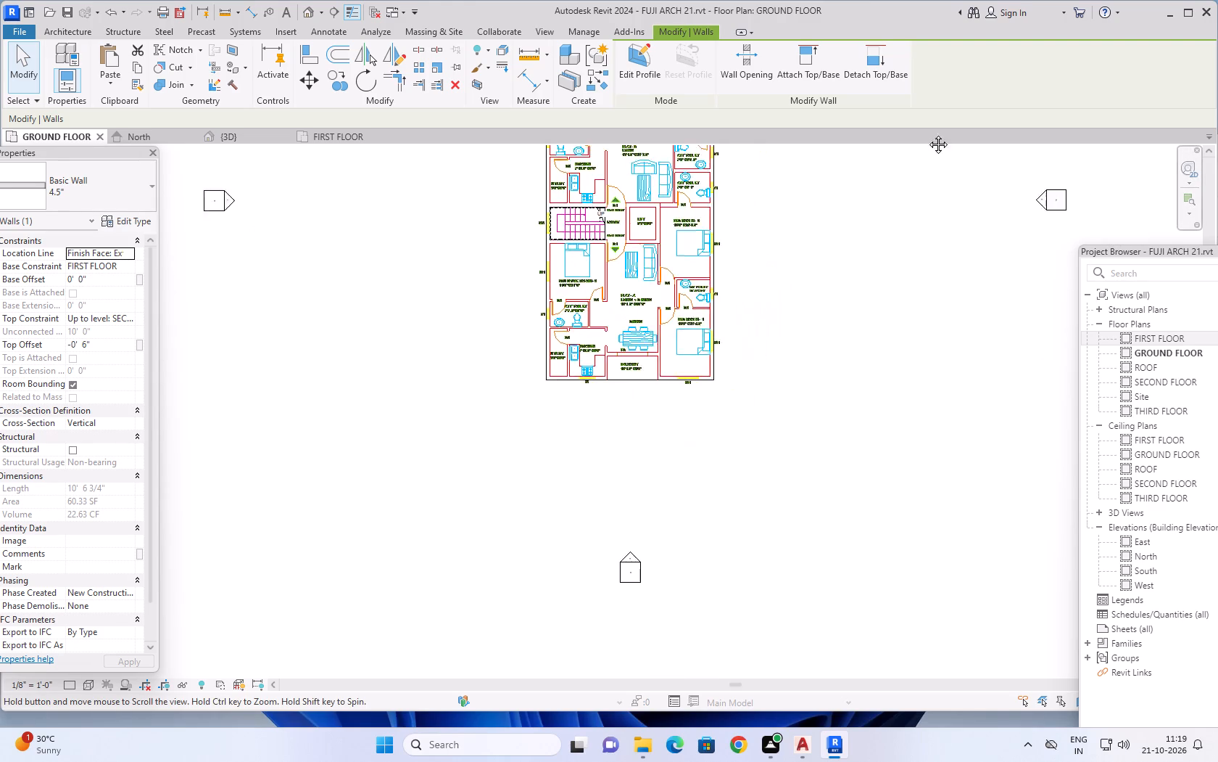
middle_click_drag(927, 134, 874, 257)
scroll(1022, 186, "down", 4)
scroll(1094, 194, "down", 2)
middle_click_drag(1116, 184, 1093, 200)
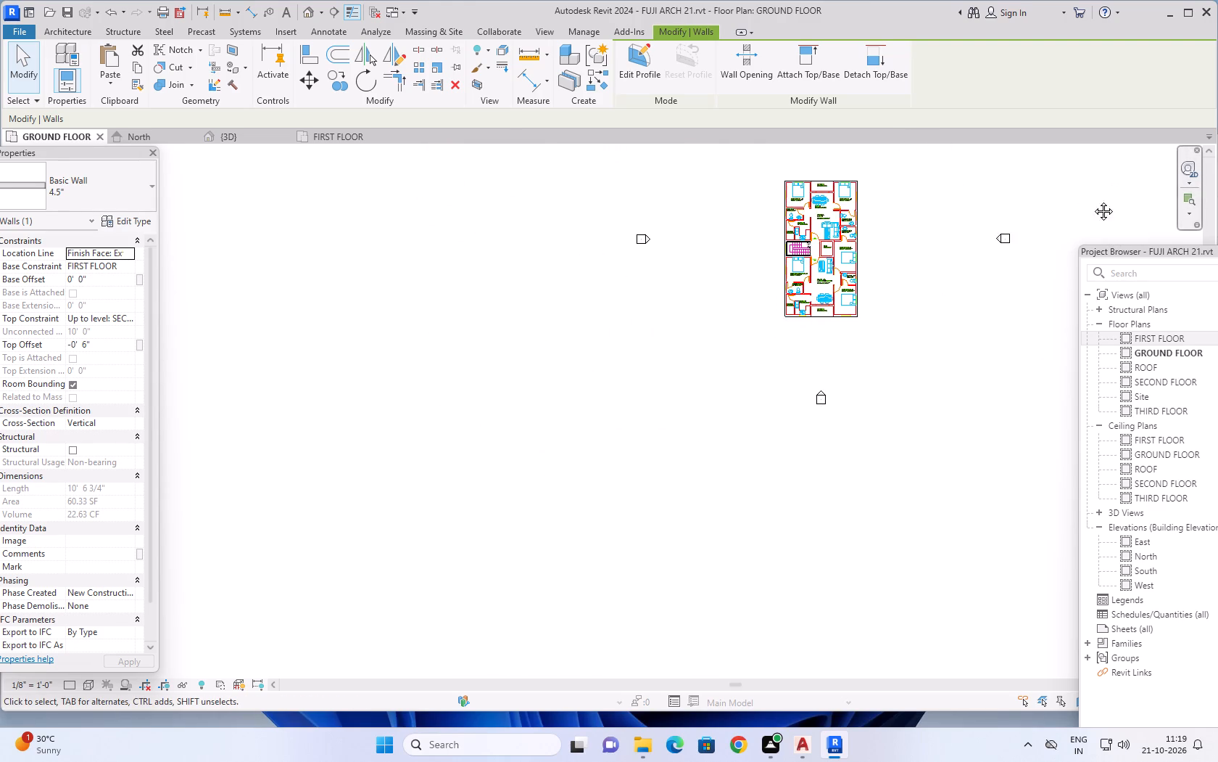
middle_click_drag(1093, 200, 995, 253)
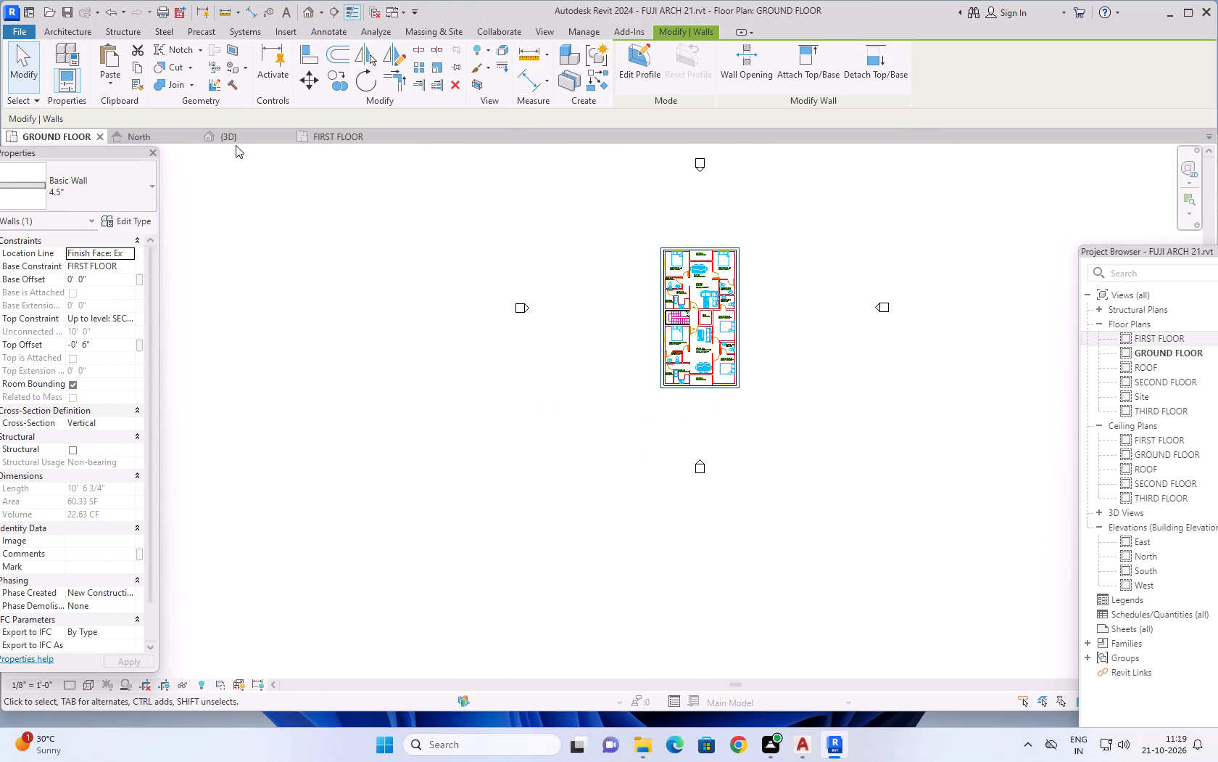
Examine the 3D model from the front, comparing the first-floor wall tops and the stair with the level lines.
left_click(244, 134)
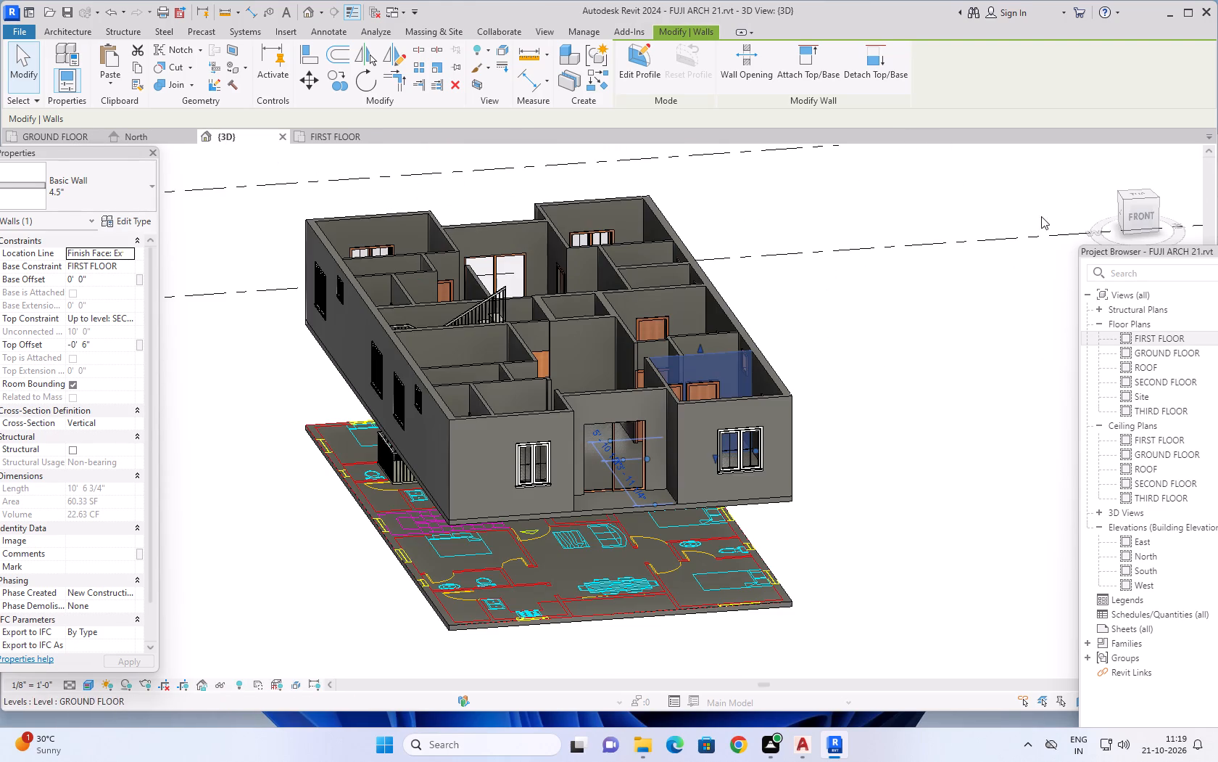
left_click(1134, 213)
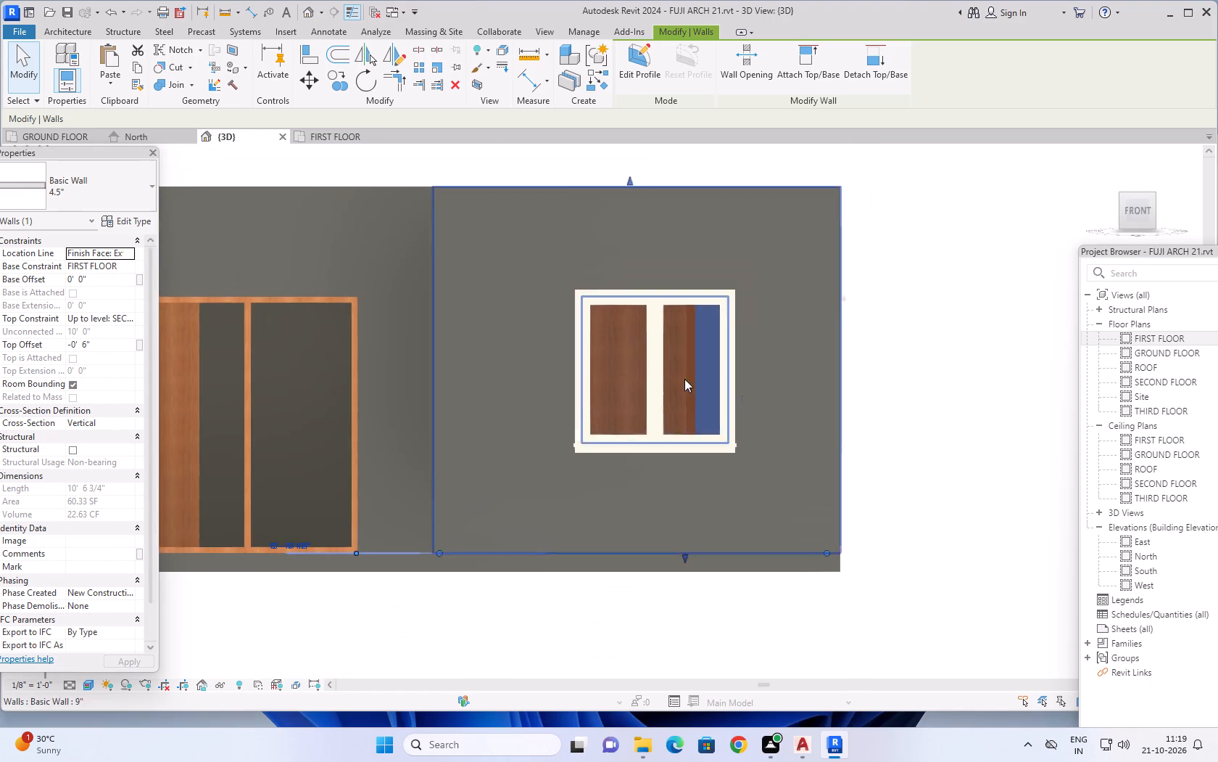
scroll(539, 385, "down", 6)
scroll(634, 390, "down", 1)
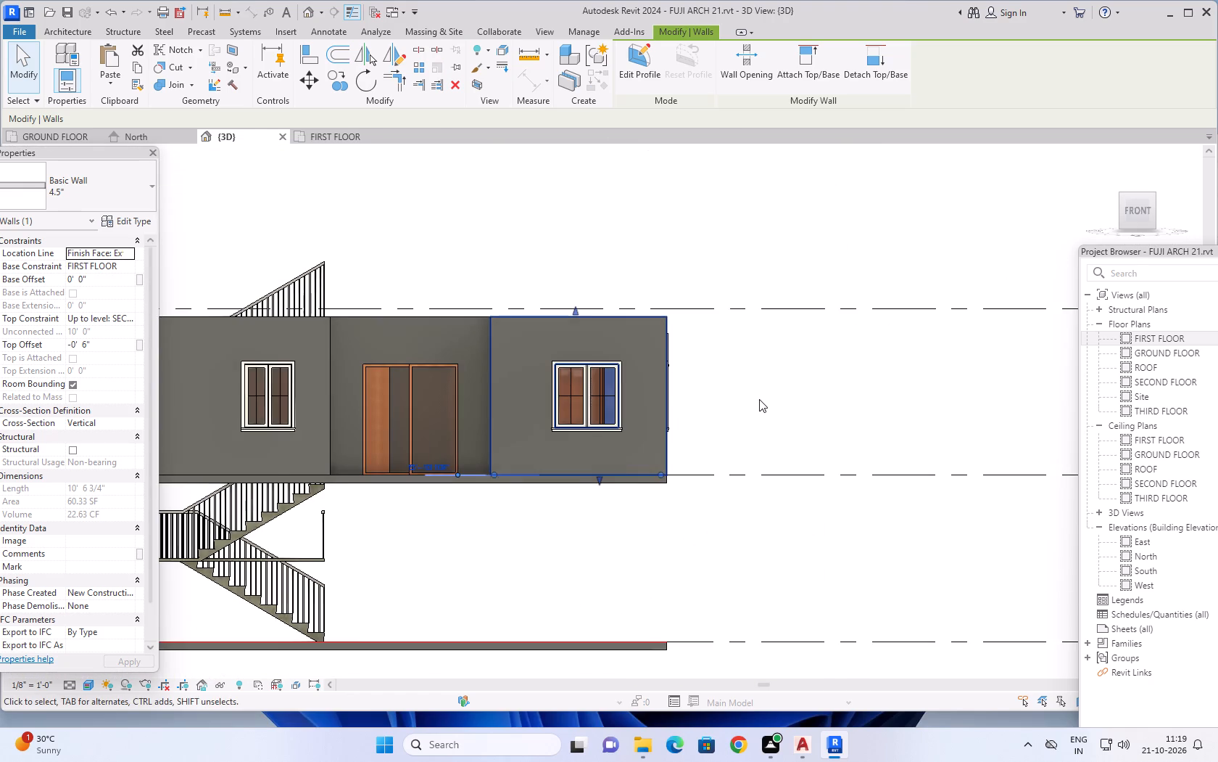
scroll(768, 403, "down", 1)
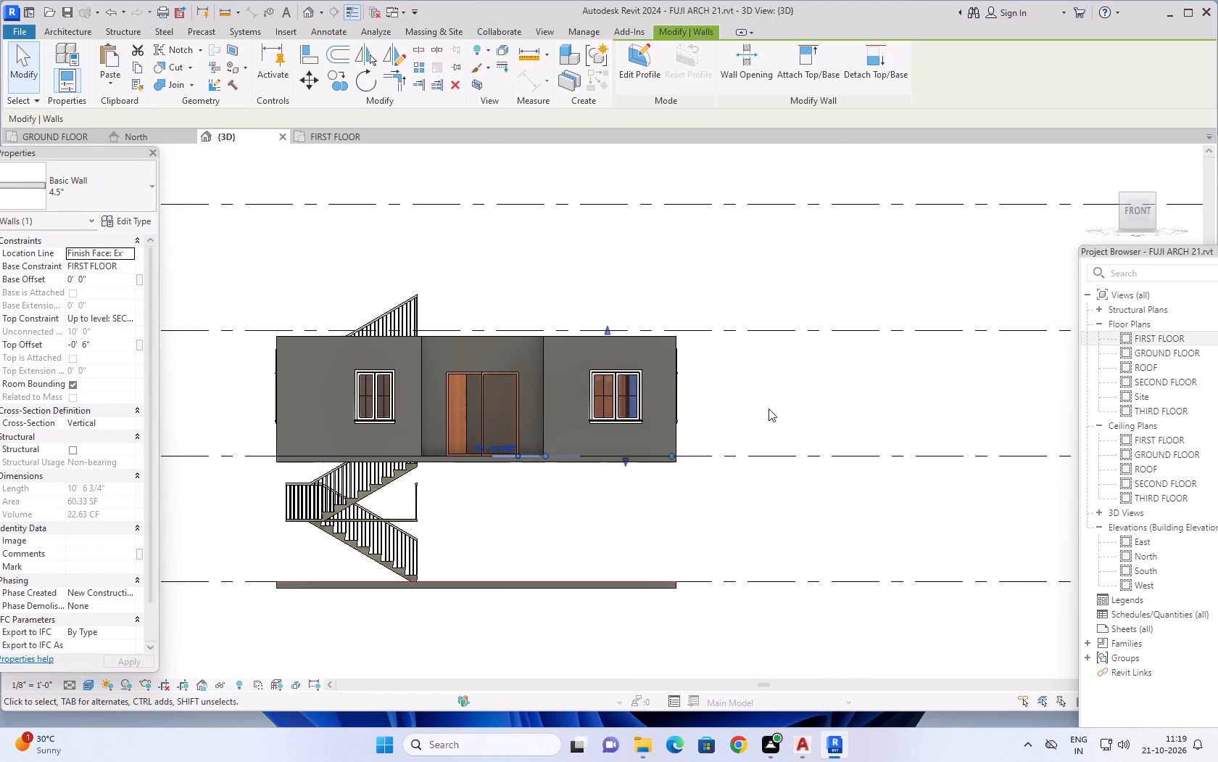
scroll(780, 425, "down", 1)
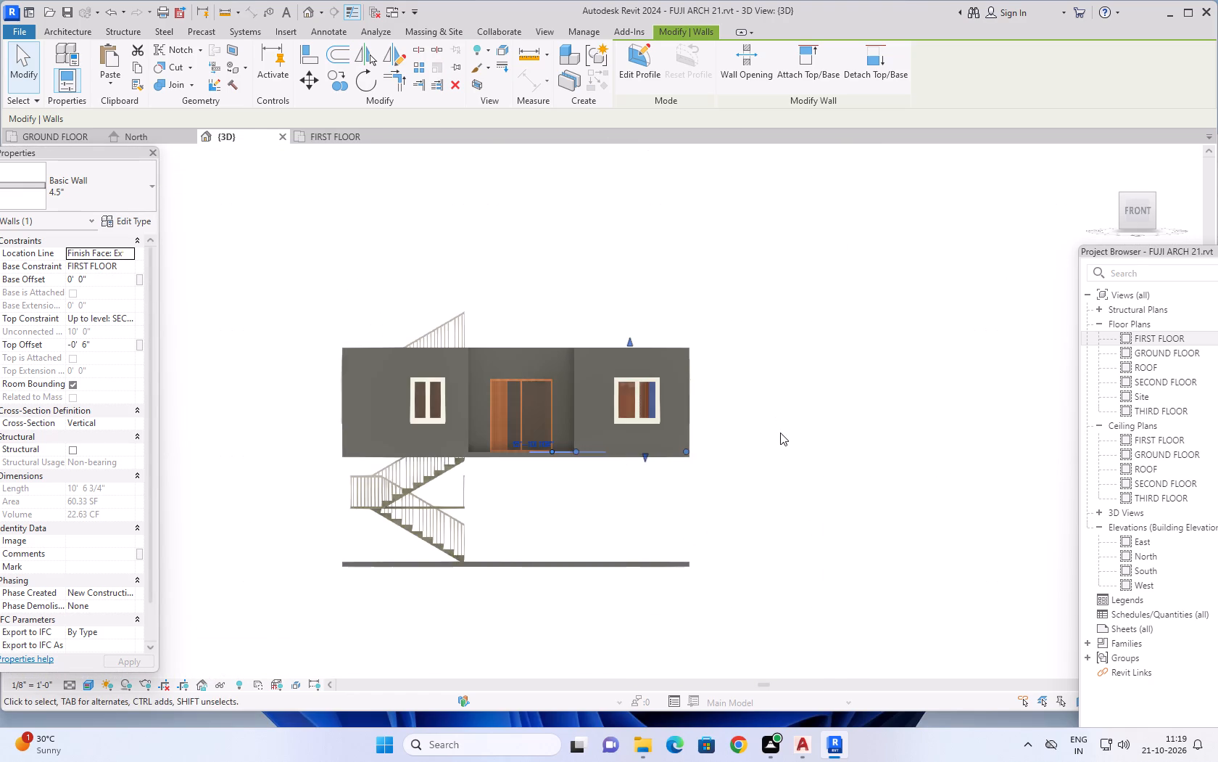
scroll(780, 433, "down", 1)
Examine the first-floor exterior, the stair and the ground slab in 3D from the sides, the back and below.
middle_click_drag(789, 439, 573, 506, "shift")
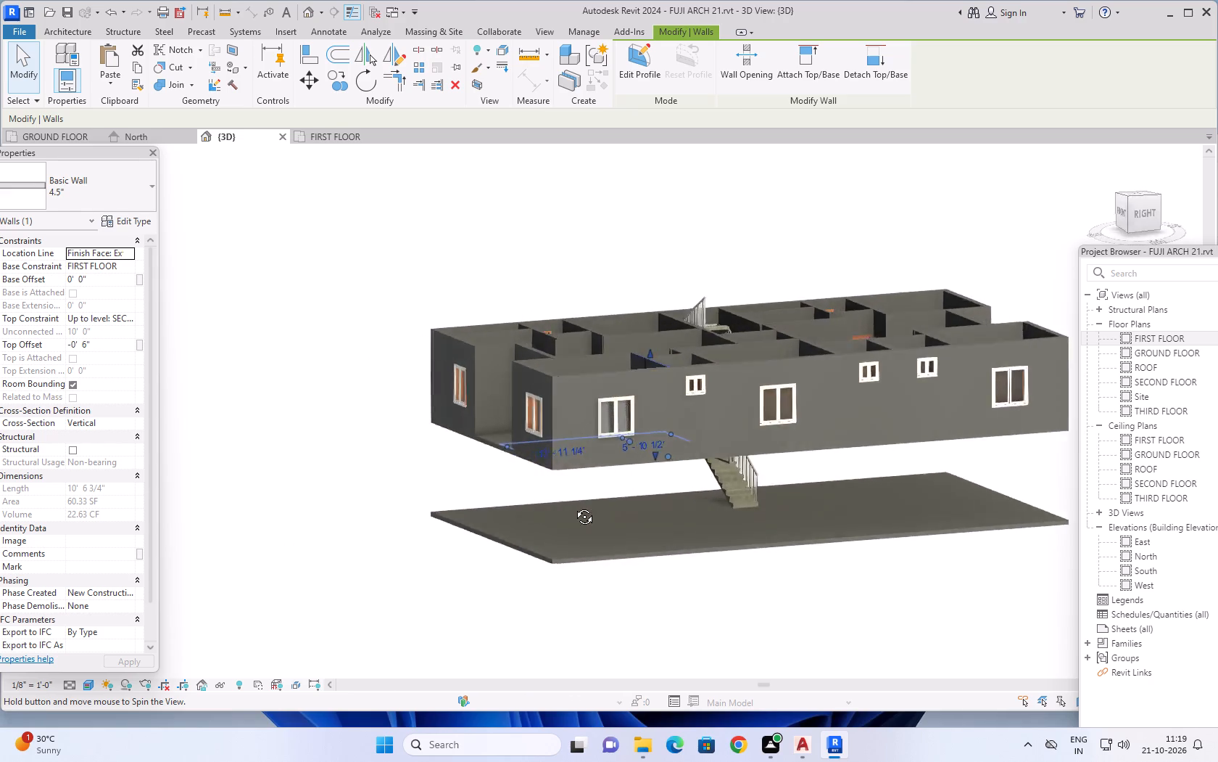
middle_click_drag(573, 506, 768, 538, "shift")
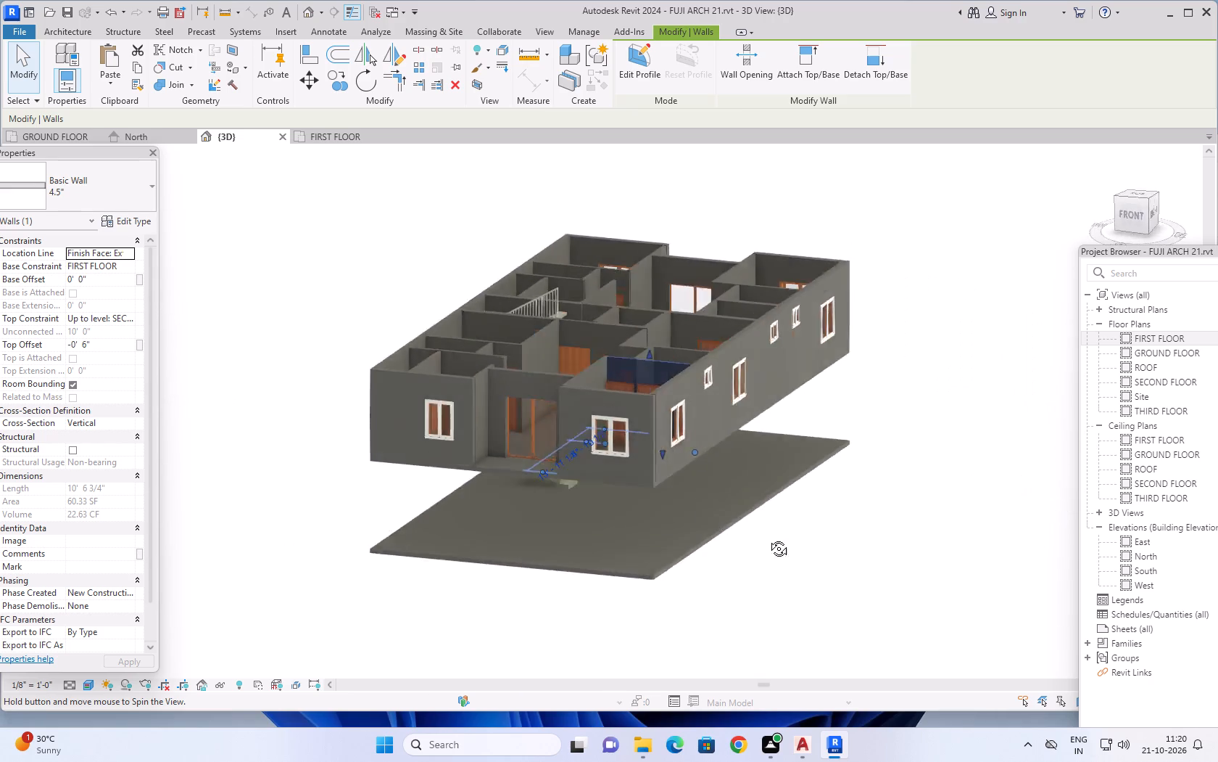
middle_click_drag(768, 538, 909, 513, "shift")
middle_click_drag(774, 536, 895, 513, "shift")
scroll(797, 528, "down", 1, "shift")
middle_click_drag(742, 562, 940, 526, "shift")
middle_click_drag(805, 552, 915, 535, "shift")
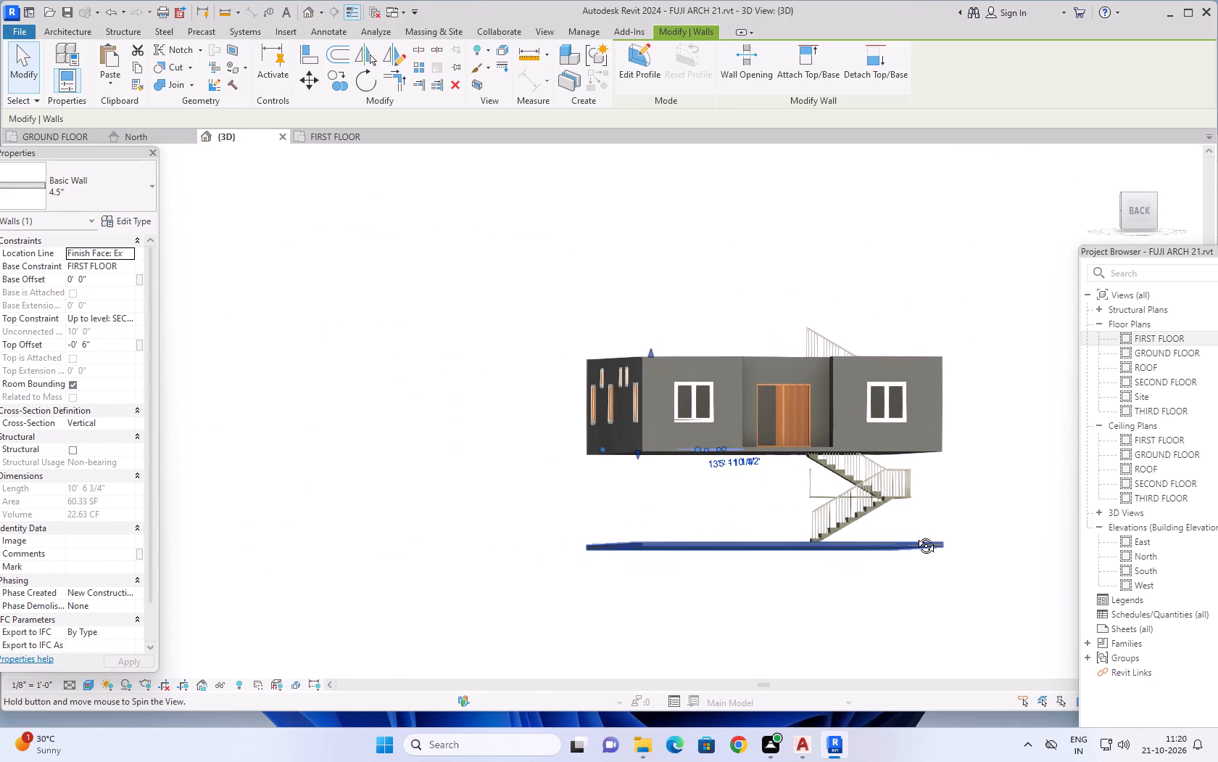
middle_click_drag(915, 535, 866, 552, "shift")
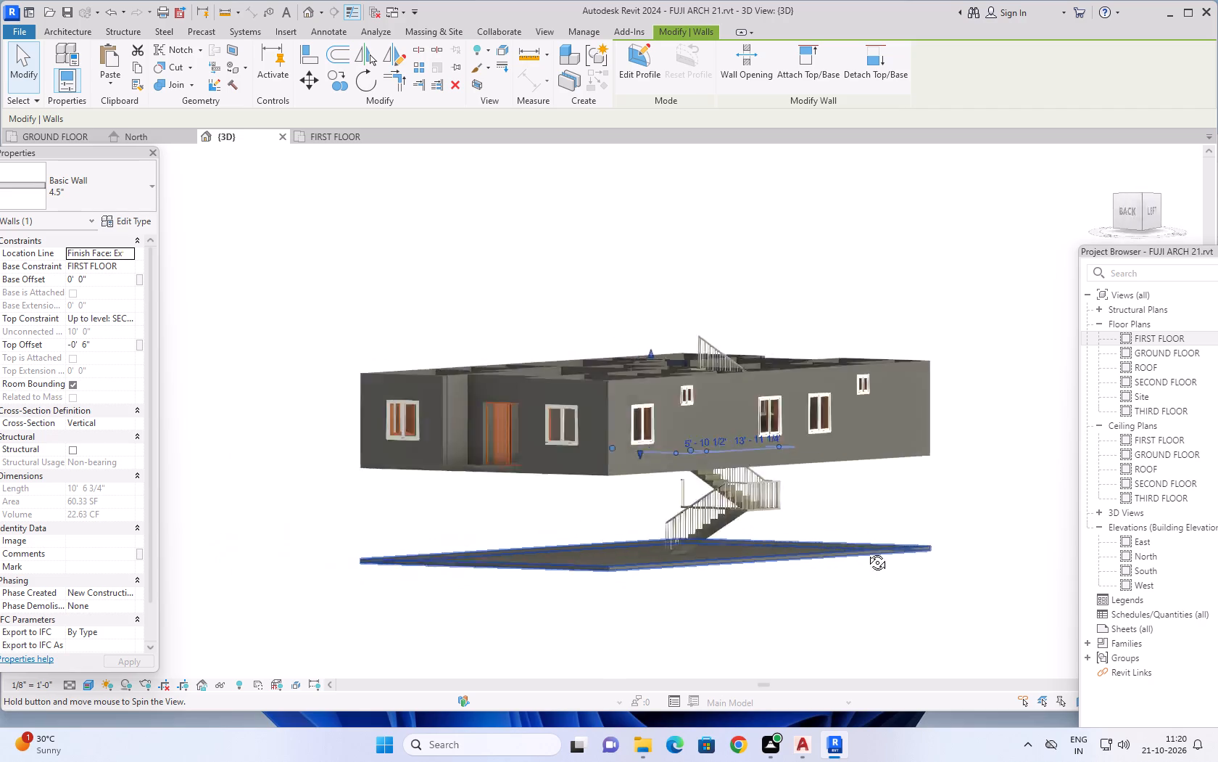
middle_click_drag(866, 552, 1006, 528, "shift")
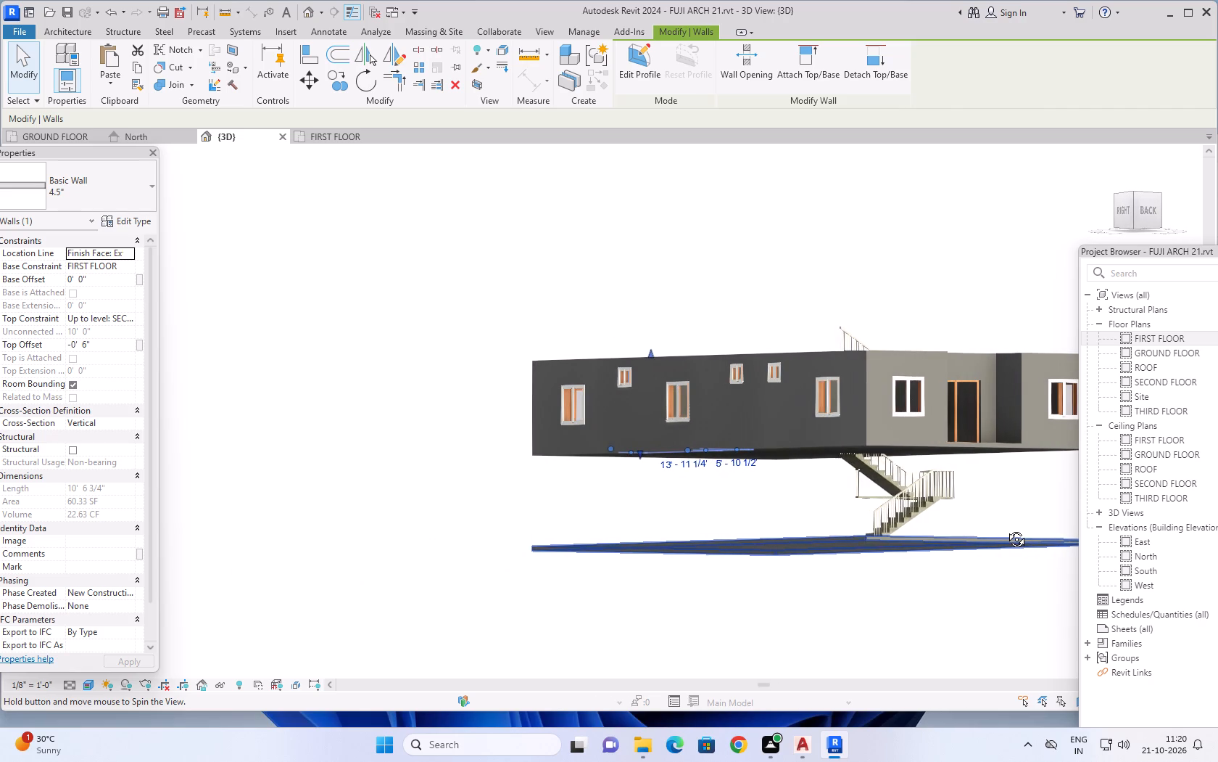
middle_click_drag(1006, 528, 364, 602, "shift")
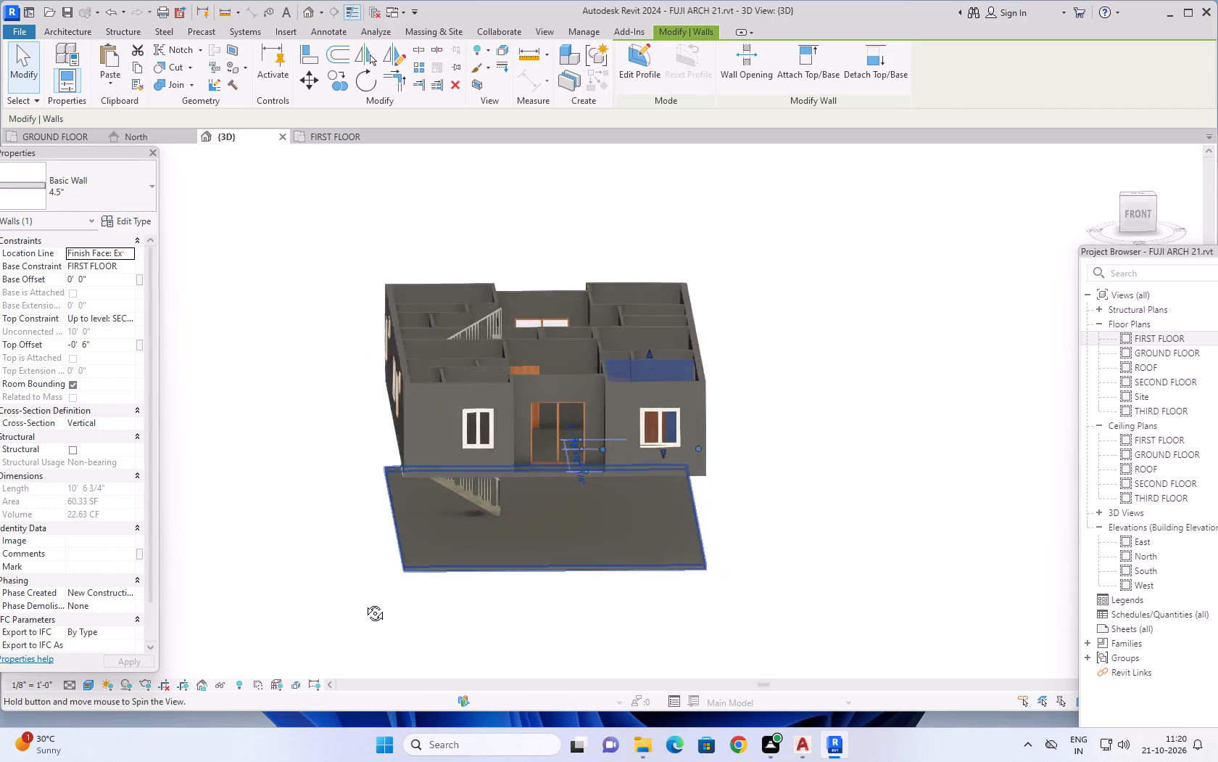
middle_click_drag(364, 602, 350, 513, "shift")
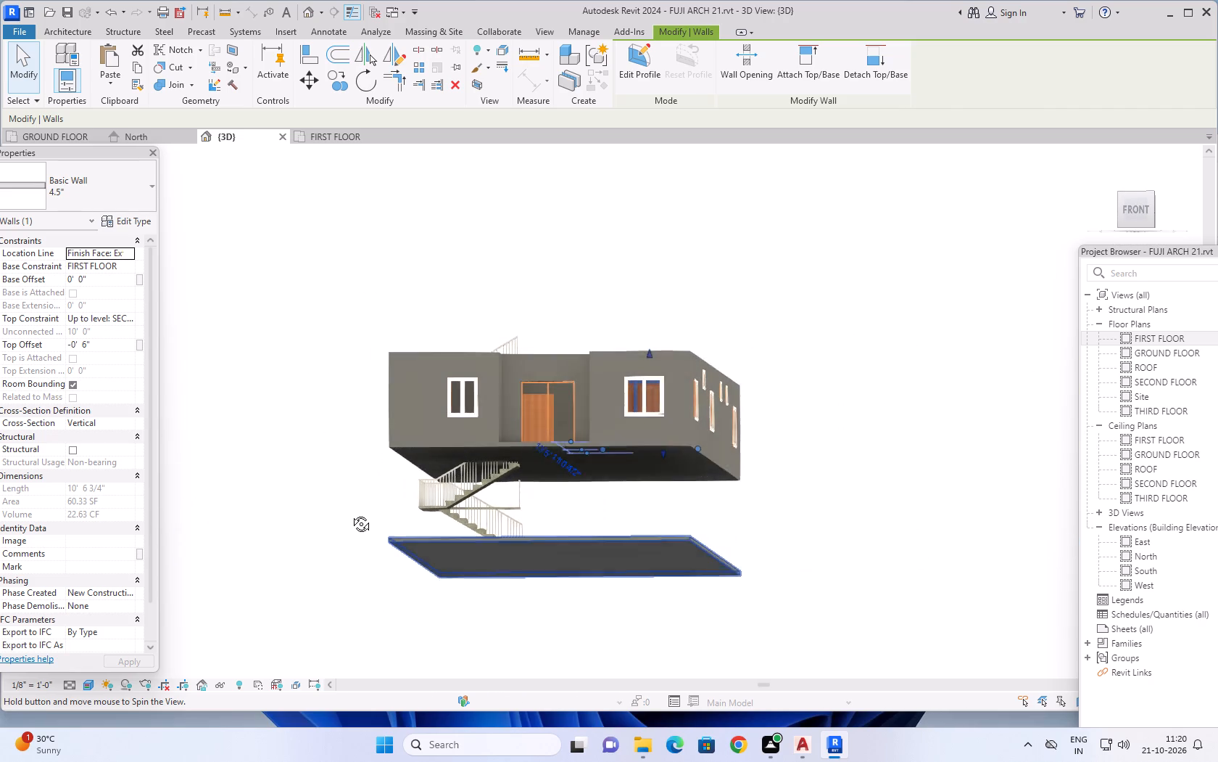
middle_click_drag(350, 513, 360, 603, "shift")
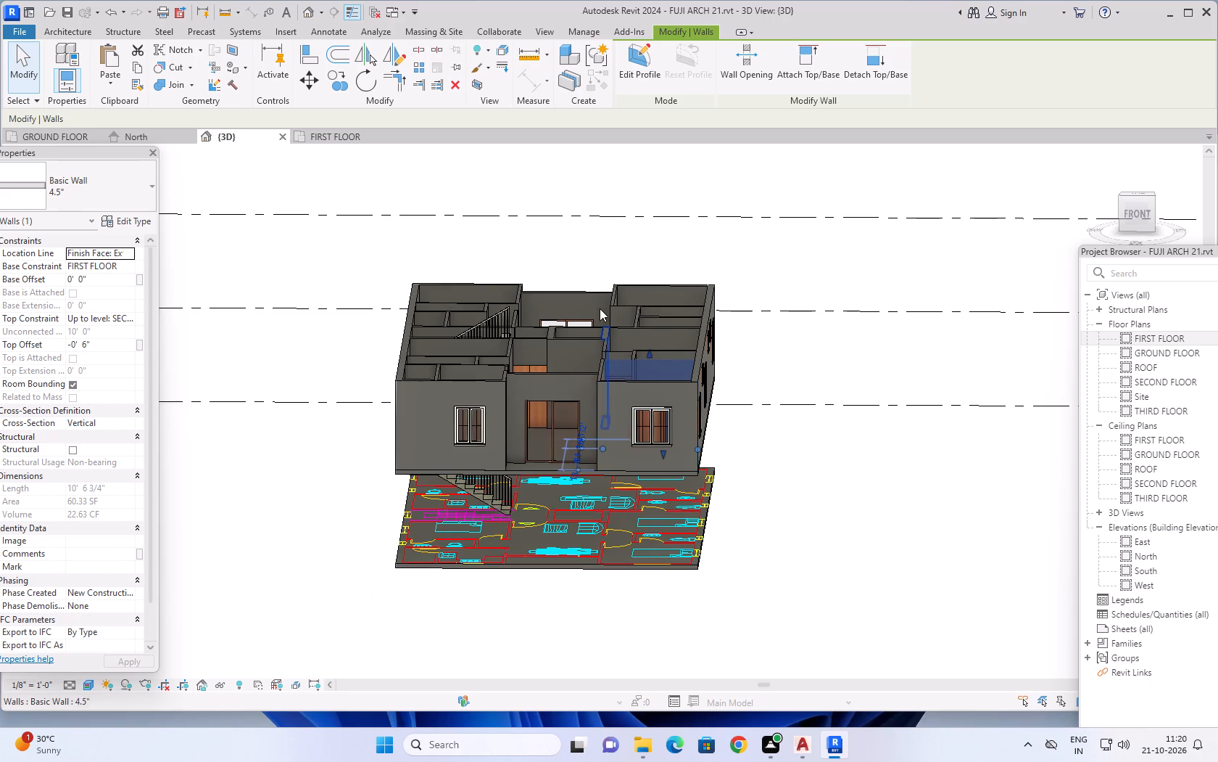
Examine the first-floor rooms, partition walls and door openings in the 3D view from above.
middle_click_drag(573, 213, 536, 329)
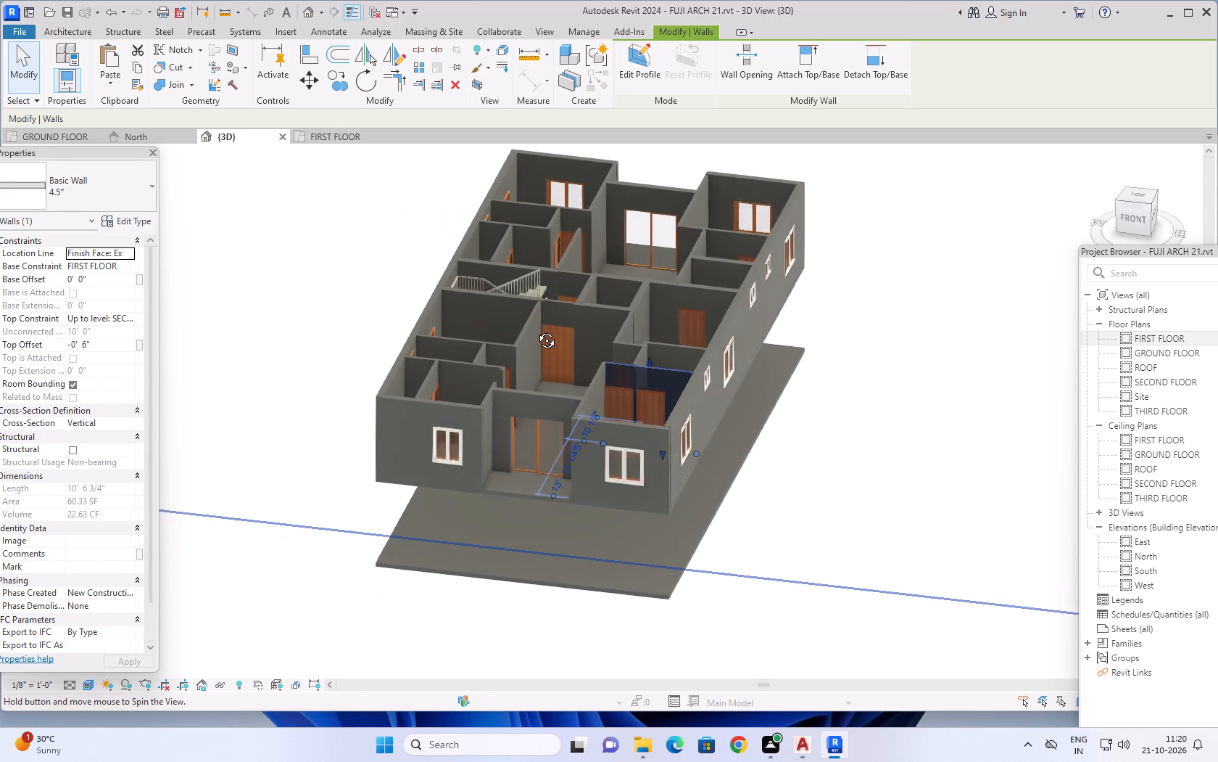
middle_click_drag(536, 329, 508, 360)
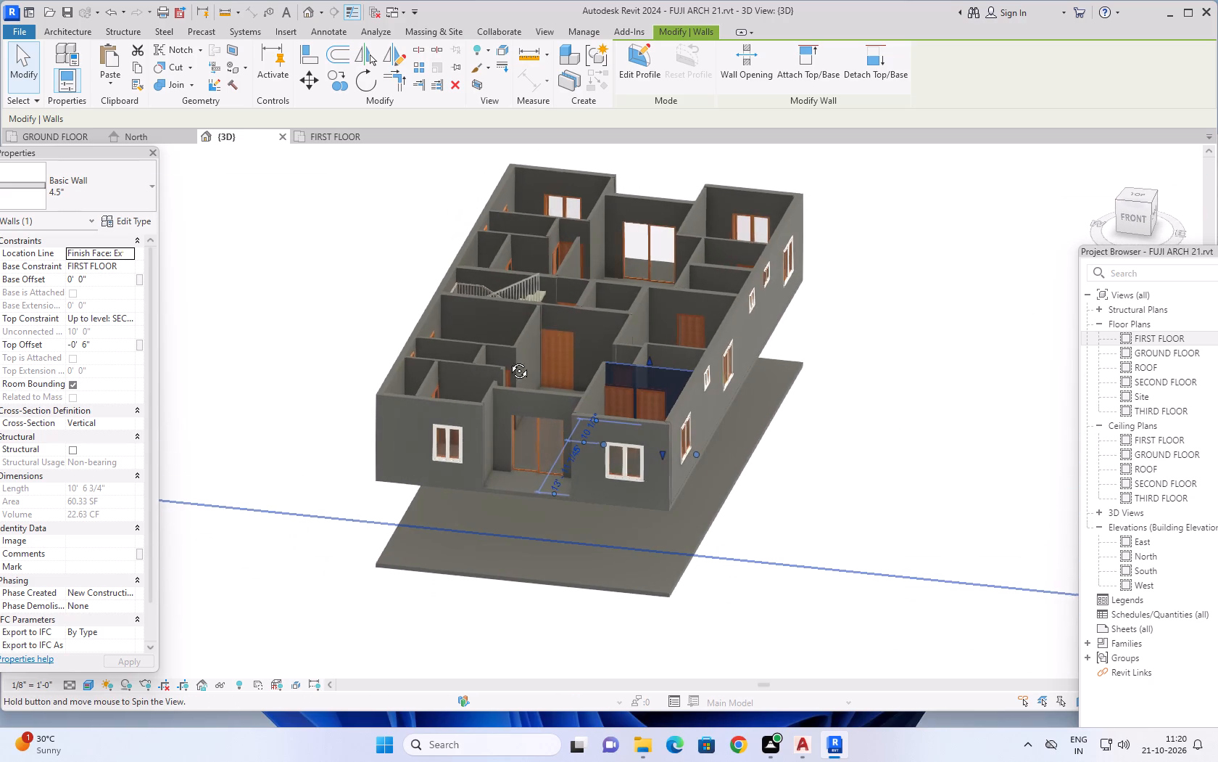
middle_click_drag(508, 360, 531, 400)
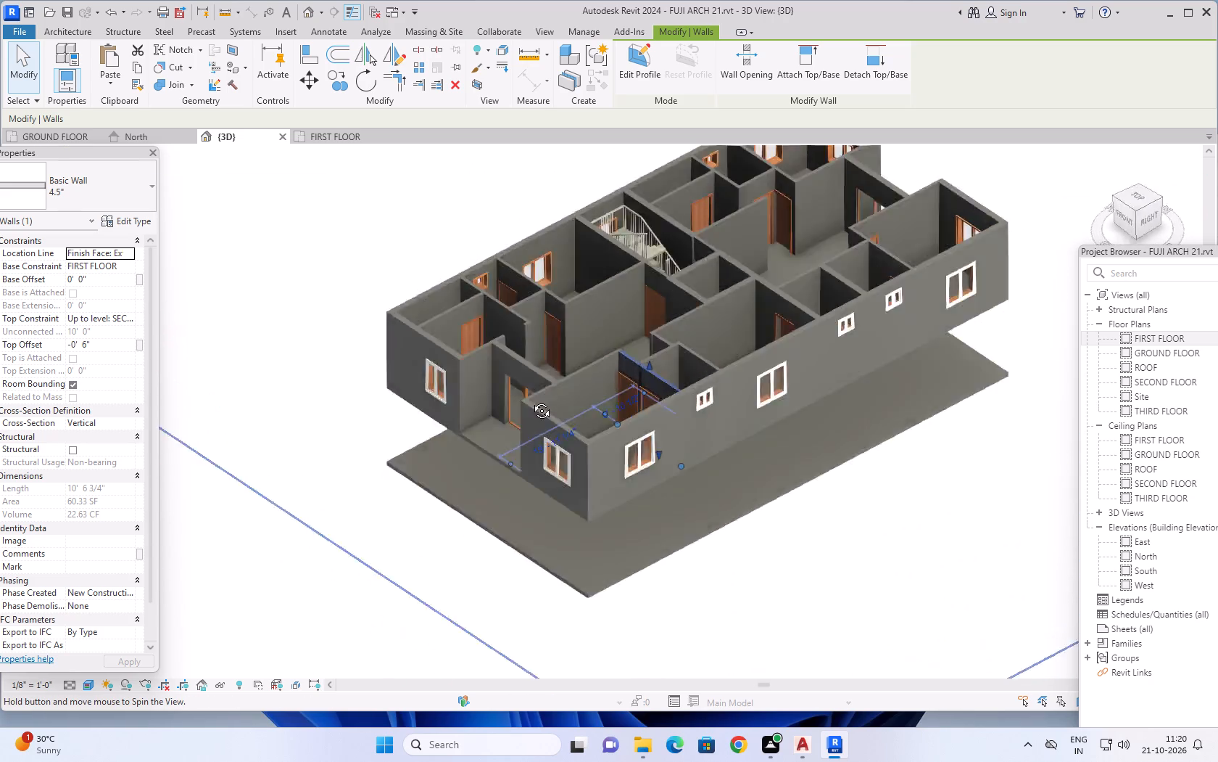
middle_click_drag(531, 400, 576, 304)
middle_click_drag(571, 299, 554, 277, "shift")
scroll(752, 379, "up", 1)
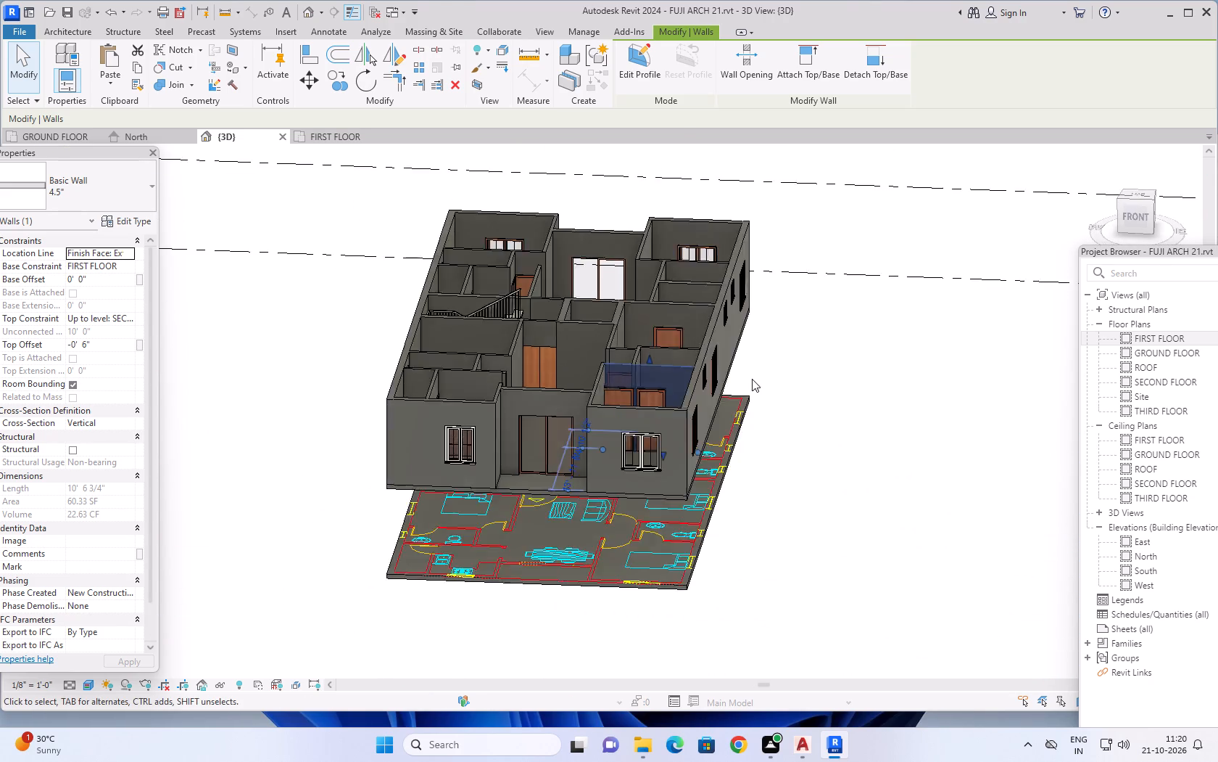
scroll(752, 379, "up", 1)
middle_click_drag(777, 367, 870, 401)
middle_click_drag(870, 402, 821, 379, "shift")
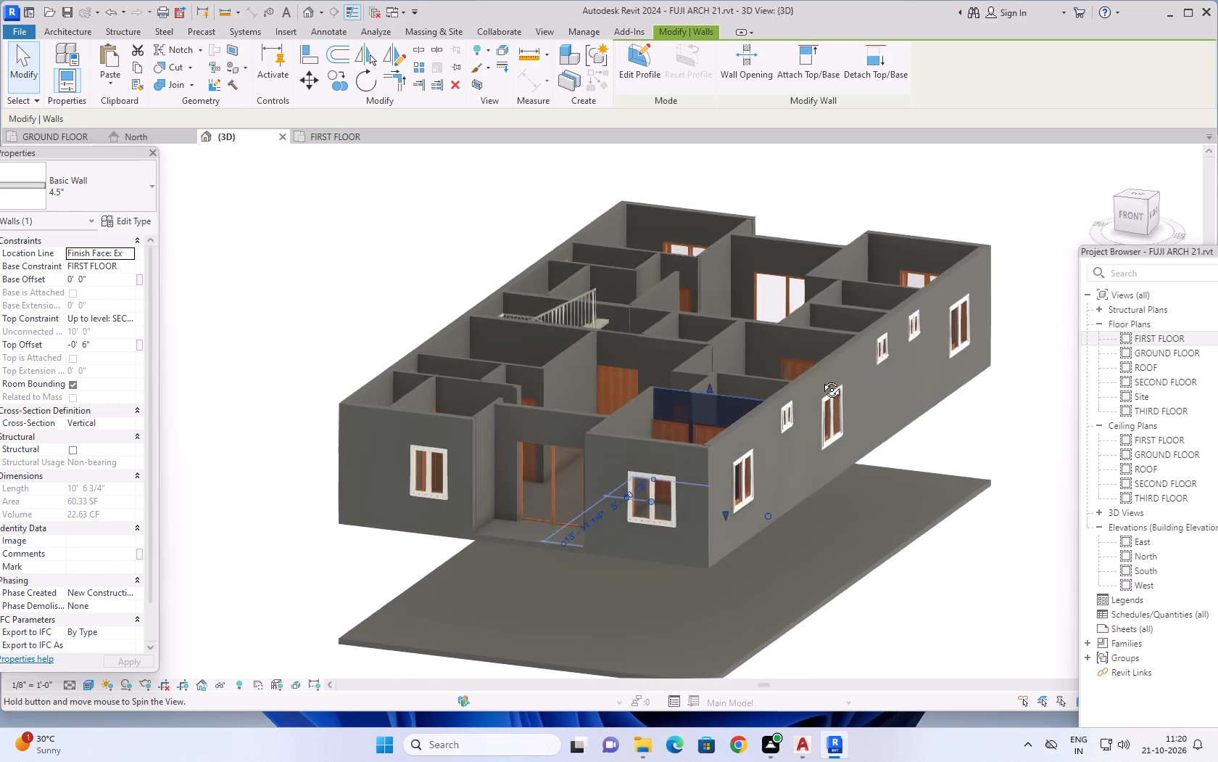
middle_click_drag(821, 379, 858, 402, "shift")
scroll(891, 446, "up", 2)
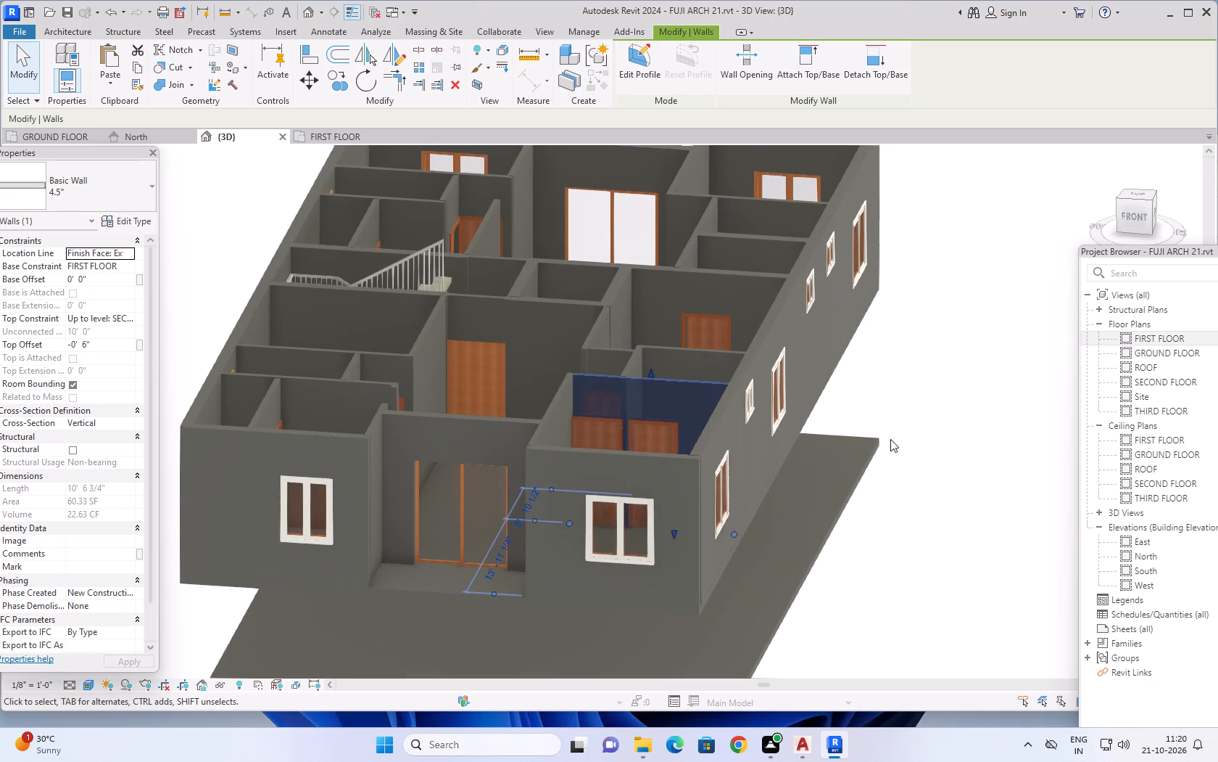
middle_click_drag(890, 417, 922, 441)
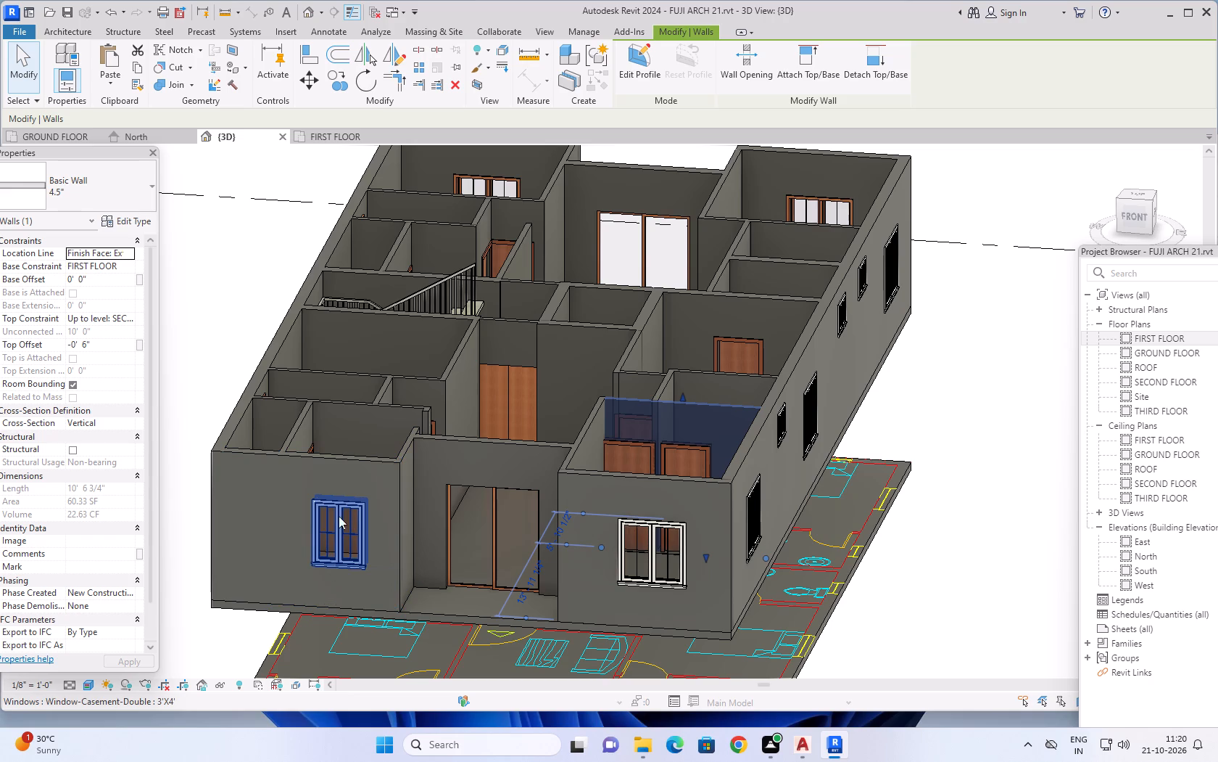
Return to the GROUND FLOOR plan and examine the full layout of both flats.
left_click(65, 139)
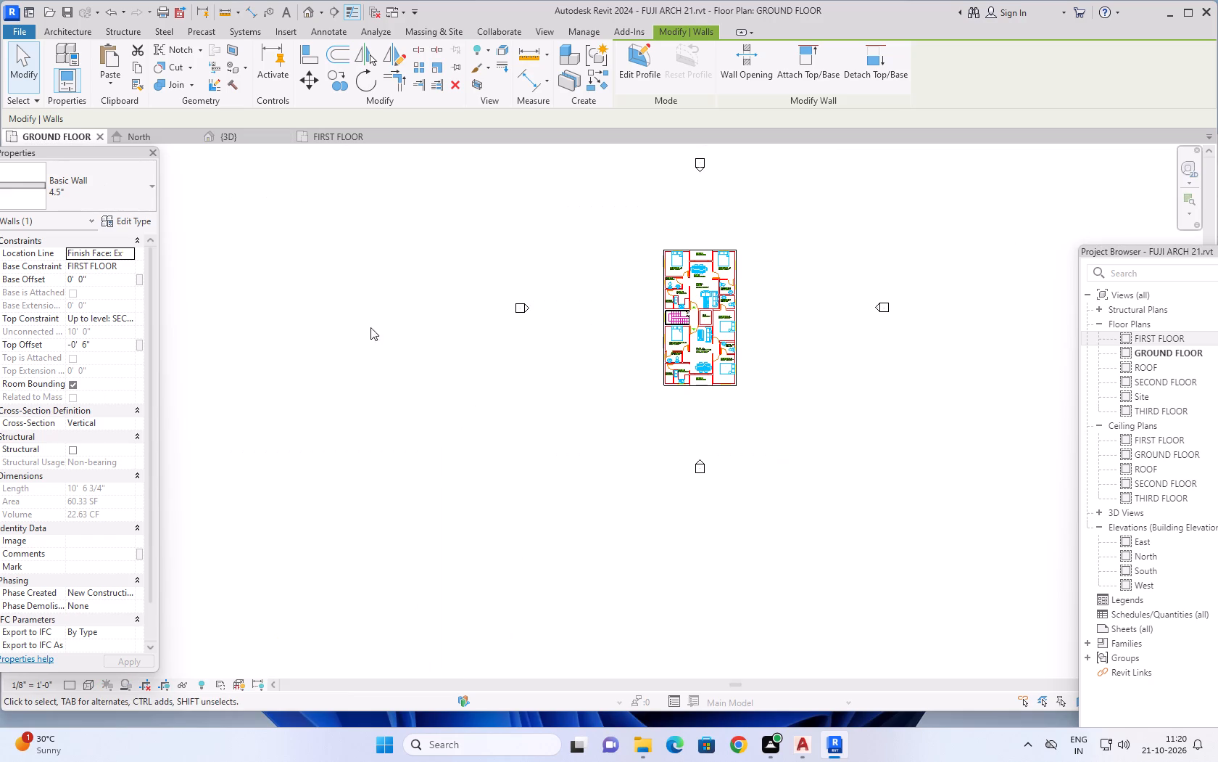
scroll(689, 260, "up", 2)
scroll(836, 228, "up", 1)
middle_click_drag(836, 228, 678, 256)
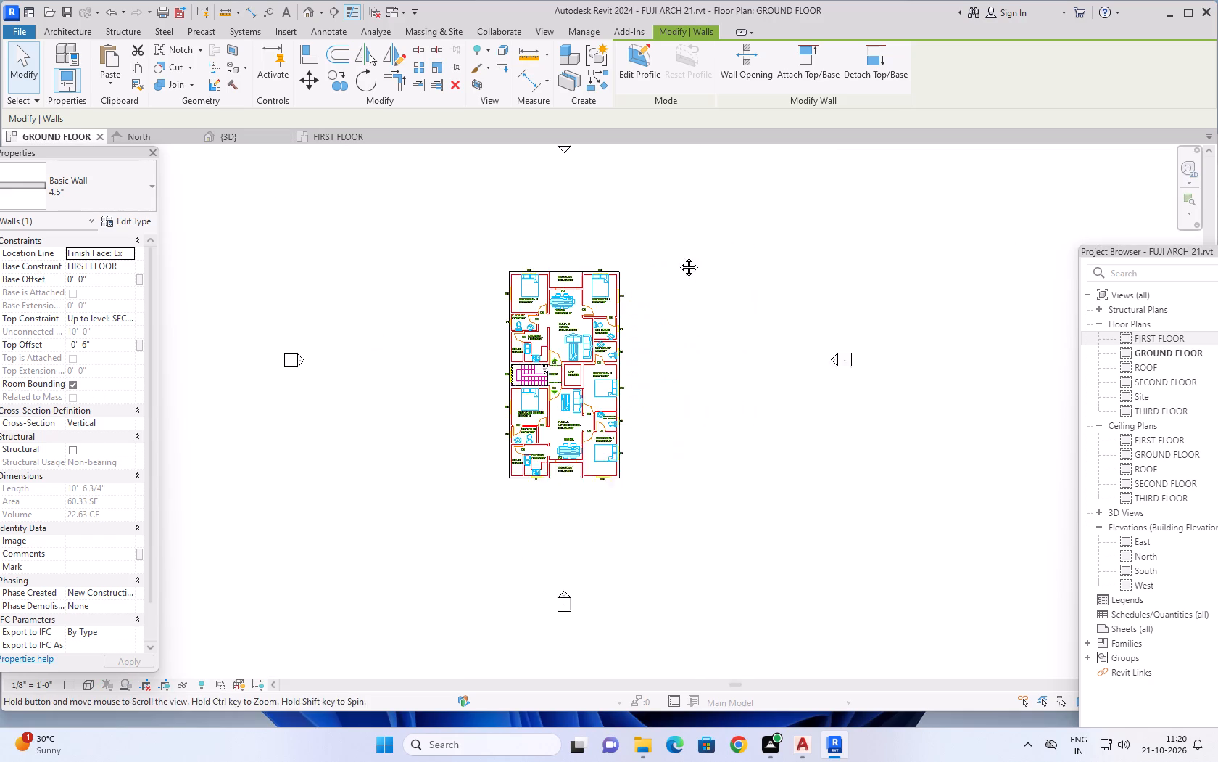
middle_click_drag(678, 256, 677, 257)
scroll(665, 253, "up", 4)
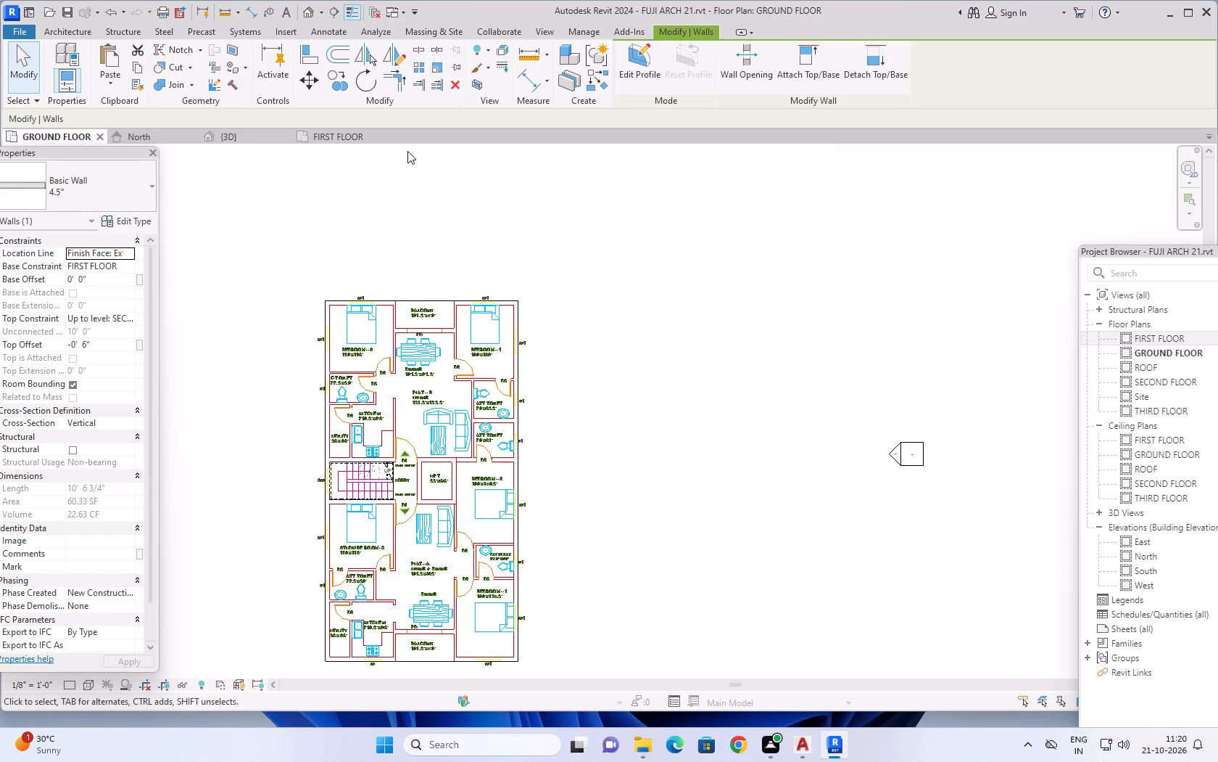
Draw a 9" wall about 62'4" long on the GROUND FLOOR along the building's full outer edge on the stair and utility side.
left_click(62, 21)
left_click(62, 33)
left_click(71, 52)
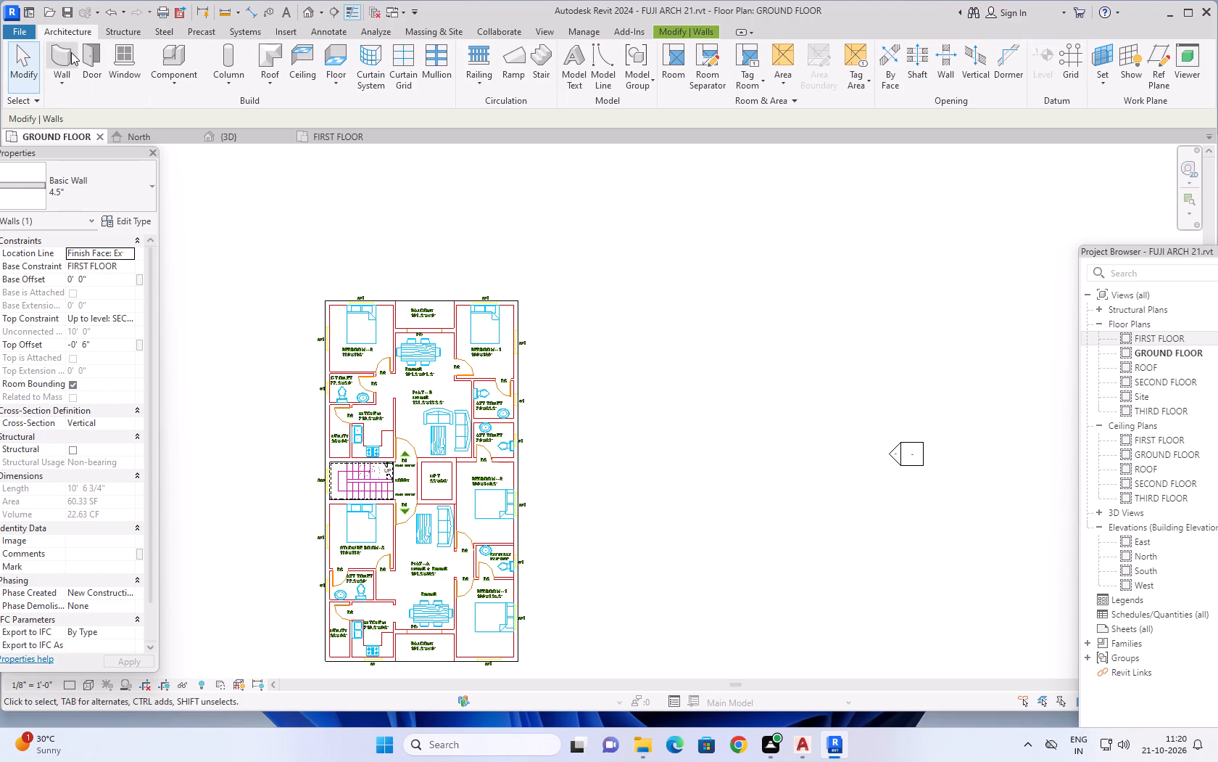
left_click(116, 195)
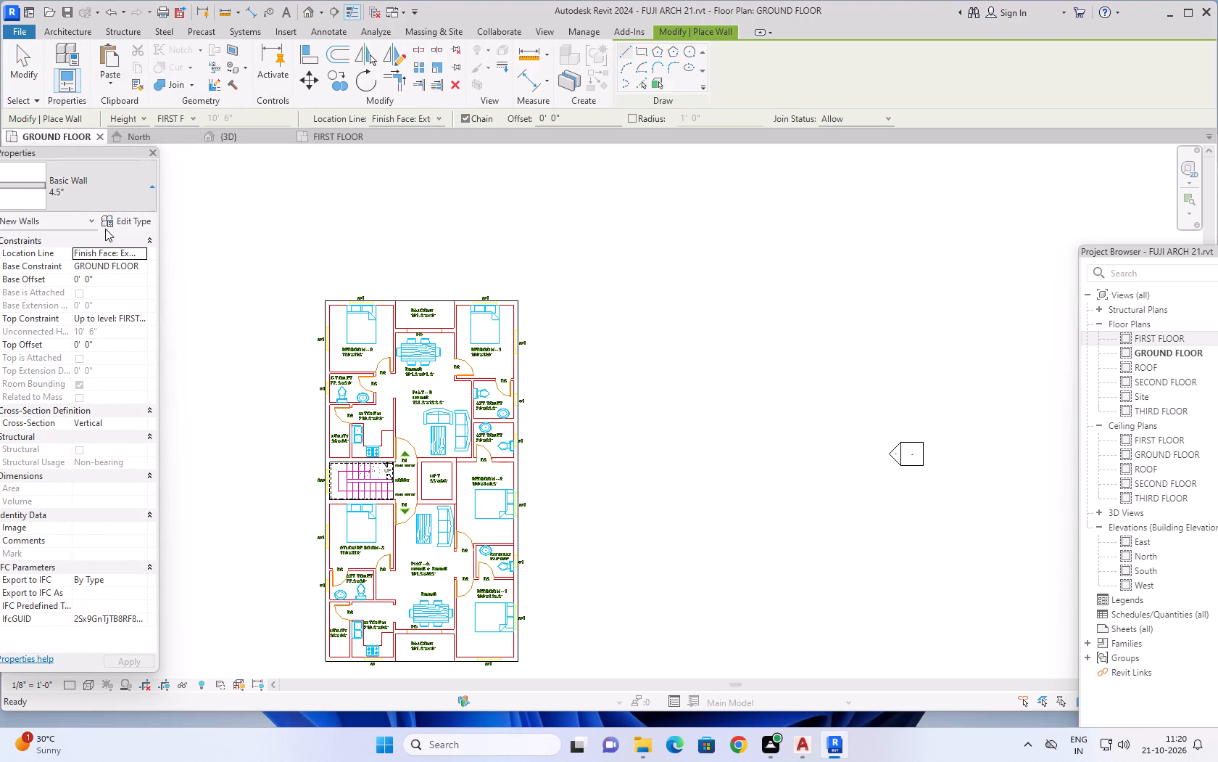
left_click(41, 291)
scroll(221, 297, "up", 4)
scroll(330, 319, "up", 3)
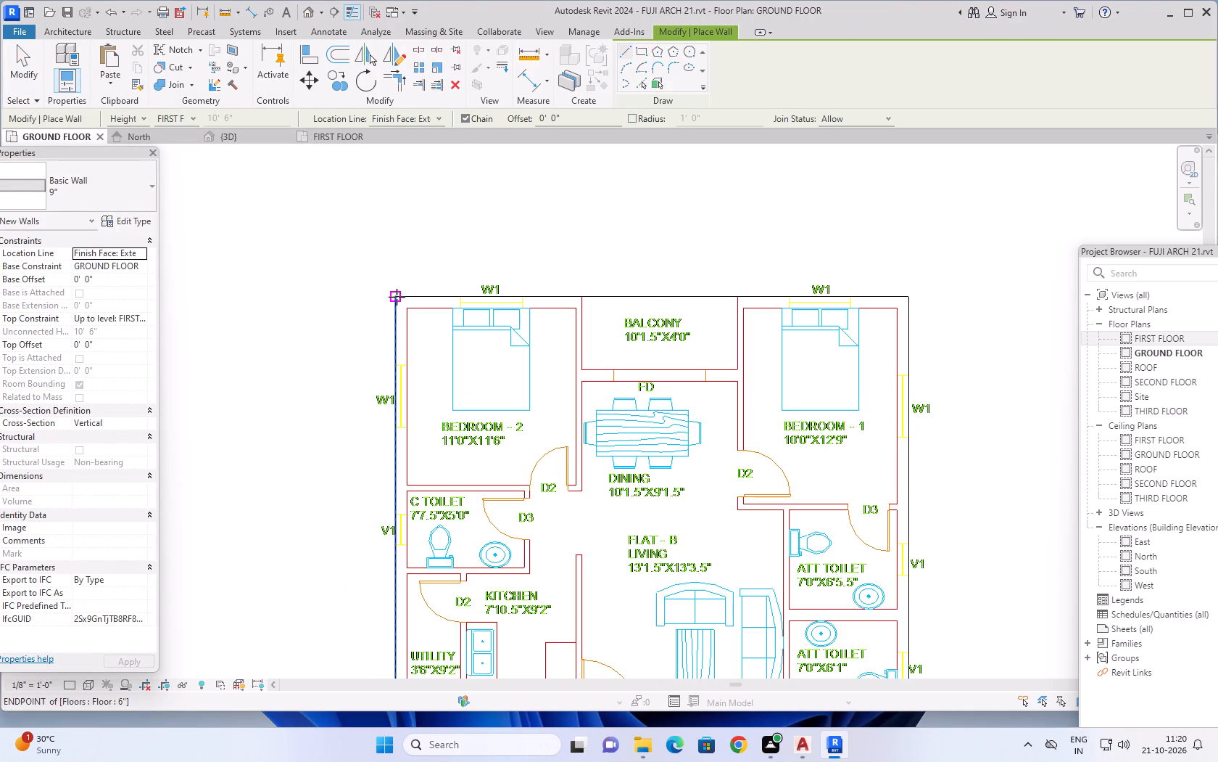
left_click(397, 297)
scroll(387, 541, "down", 8)
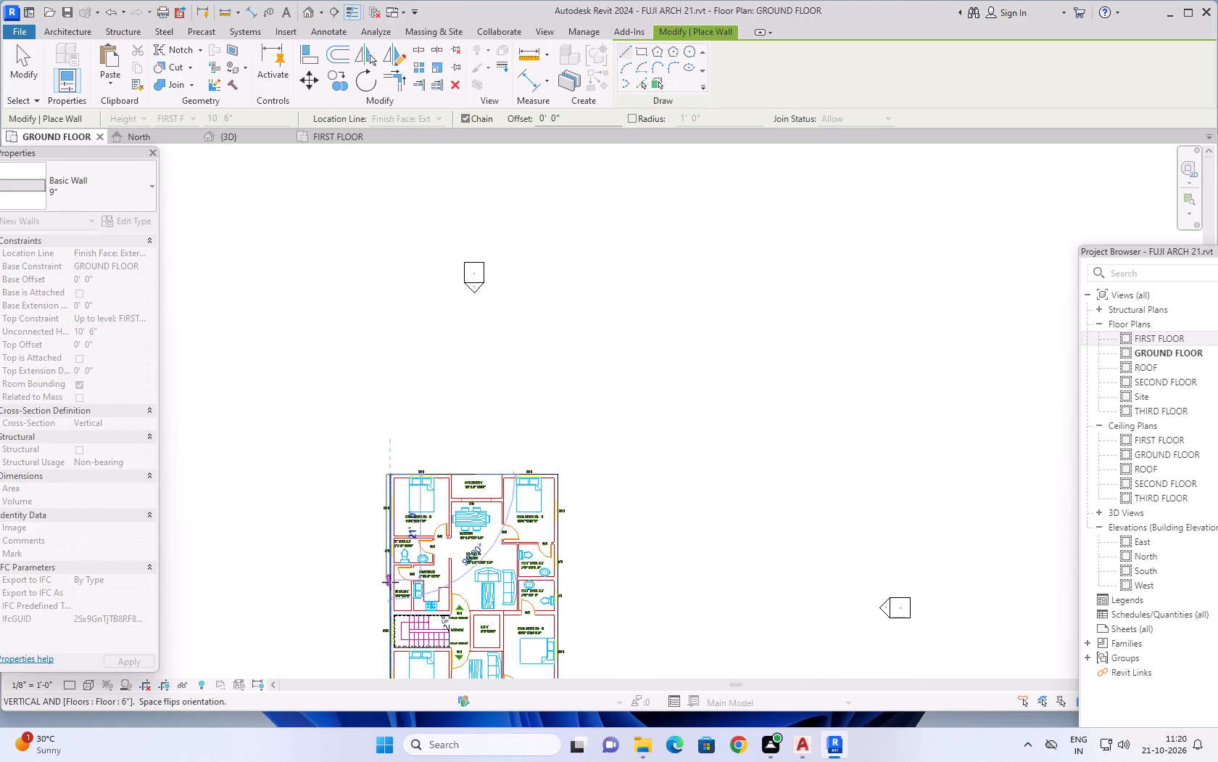
middle_click_drag(390, 583, 355, 216)
scroll(359, 391, "up", 2)
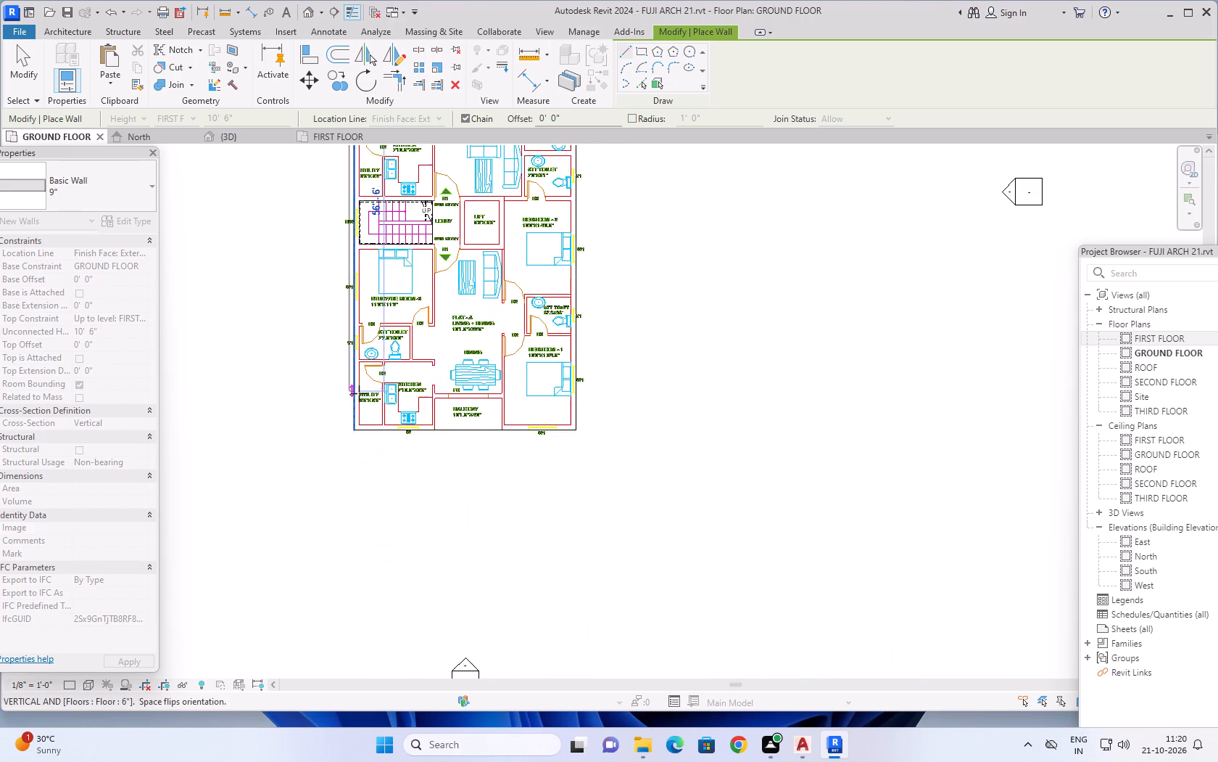
scroll(359, 393, "up", 1)
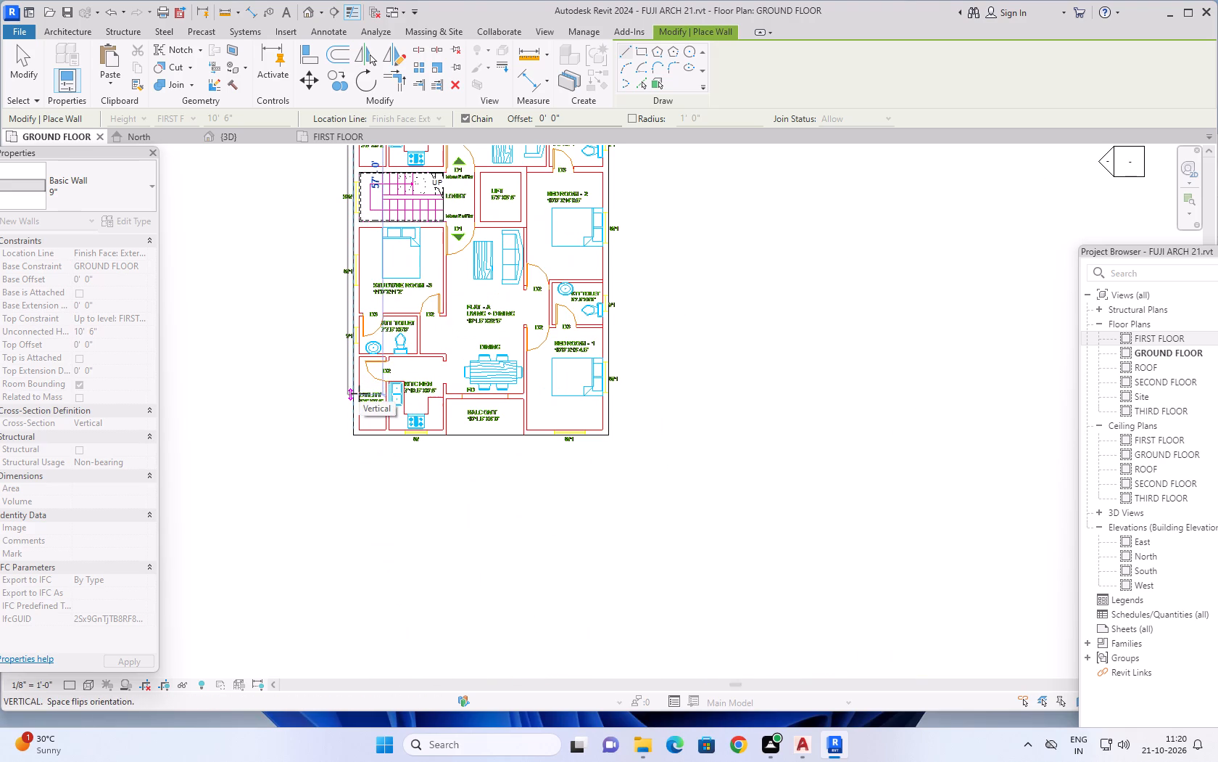
scroll(359, 393, "up", 2)
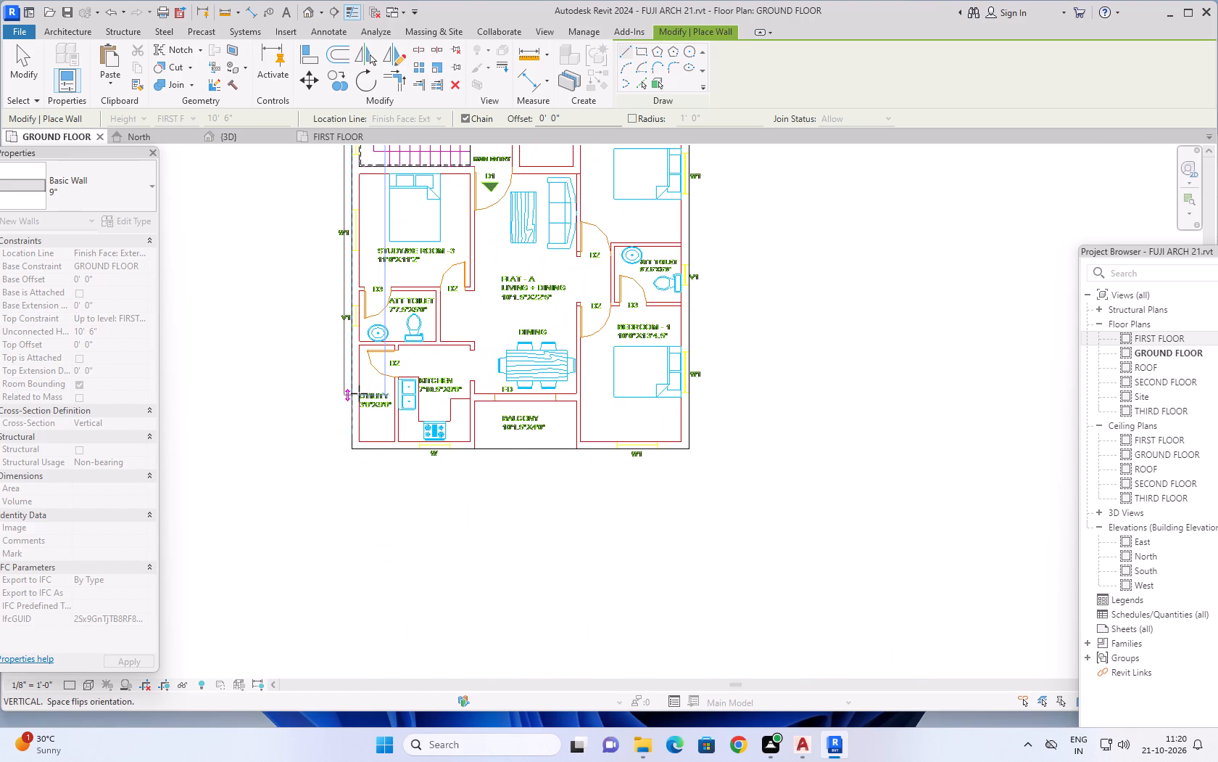
scroll(359, 393, "up", 6)
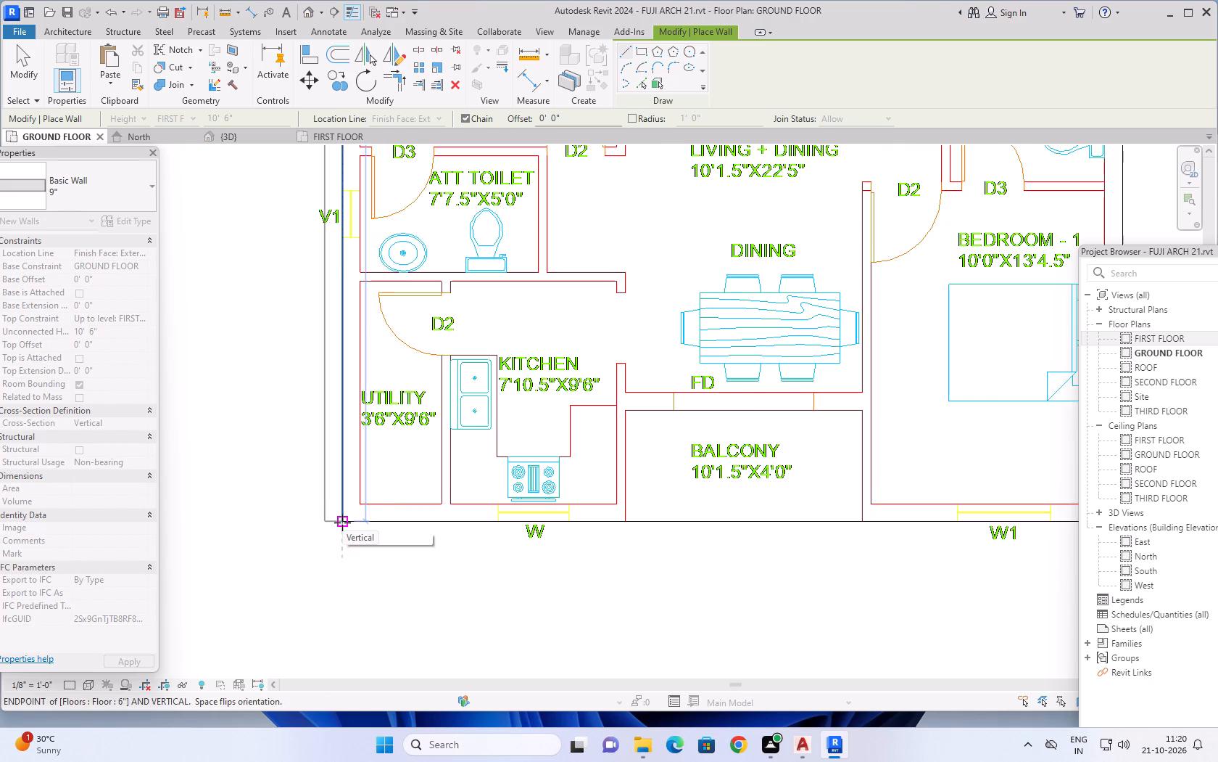
key("space")
left_click(342, 523)
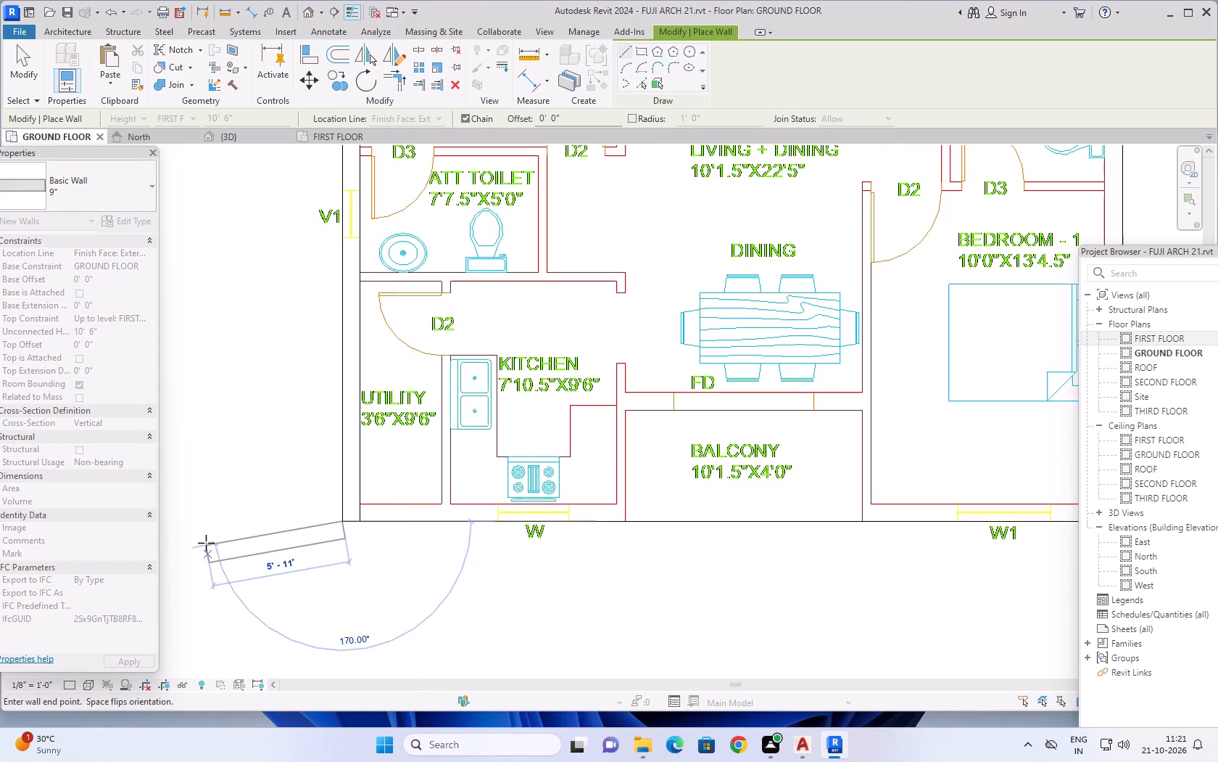
key("Escape")
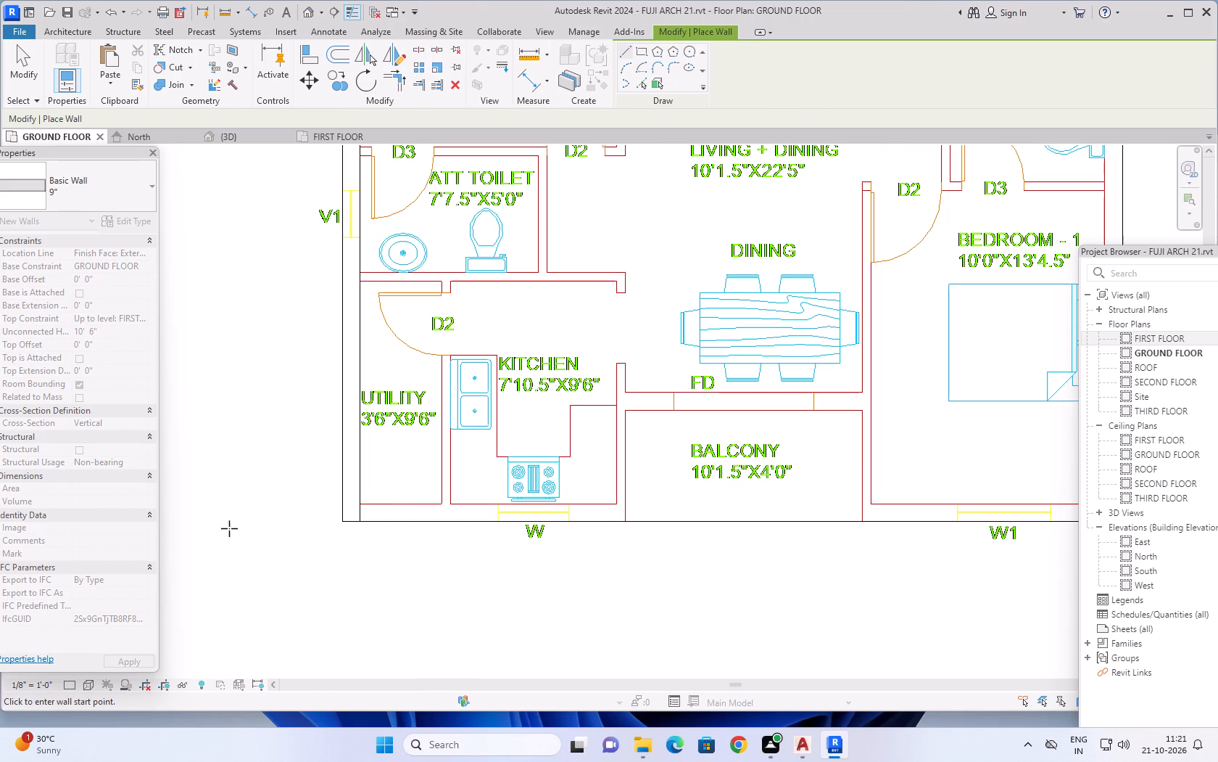
key("Escape")
Set the top offset of the new stair-side exterior wall to -6".
left_click(344, 472)
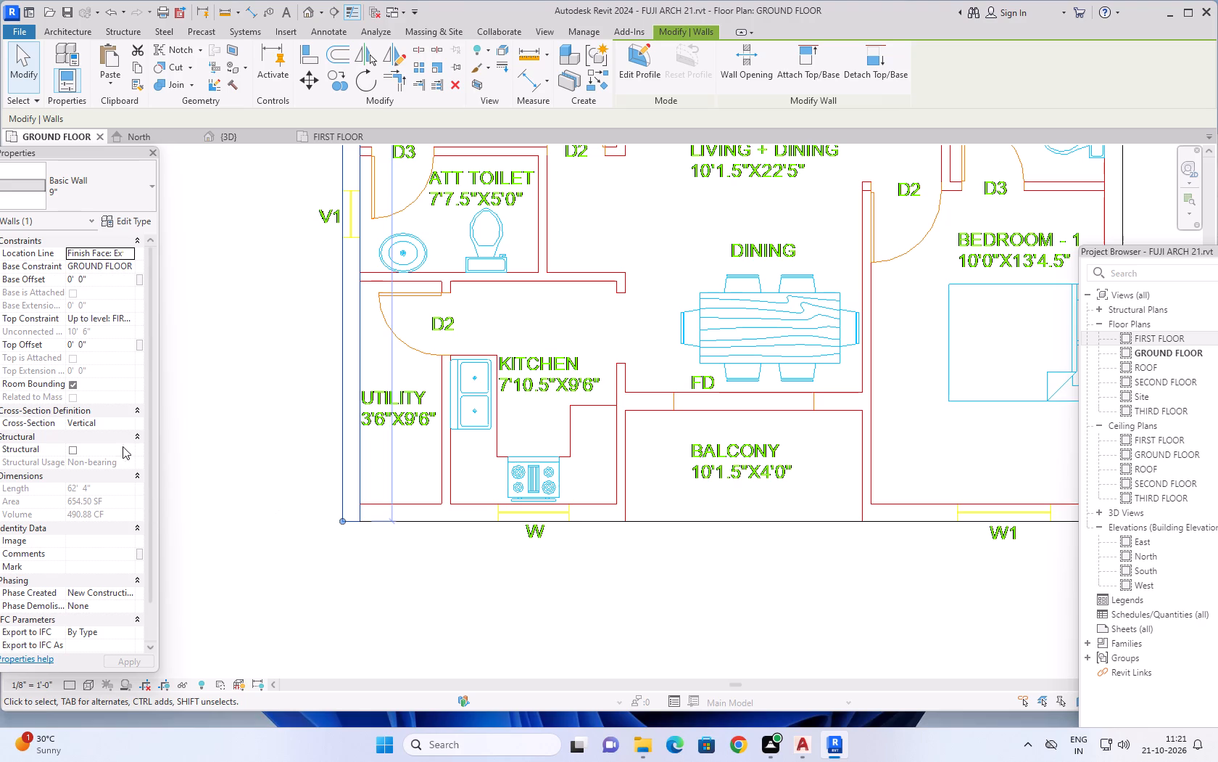
left_click(118, 347)
type("-6")
key("shift+quotedbl")
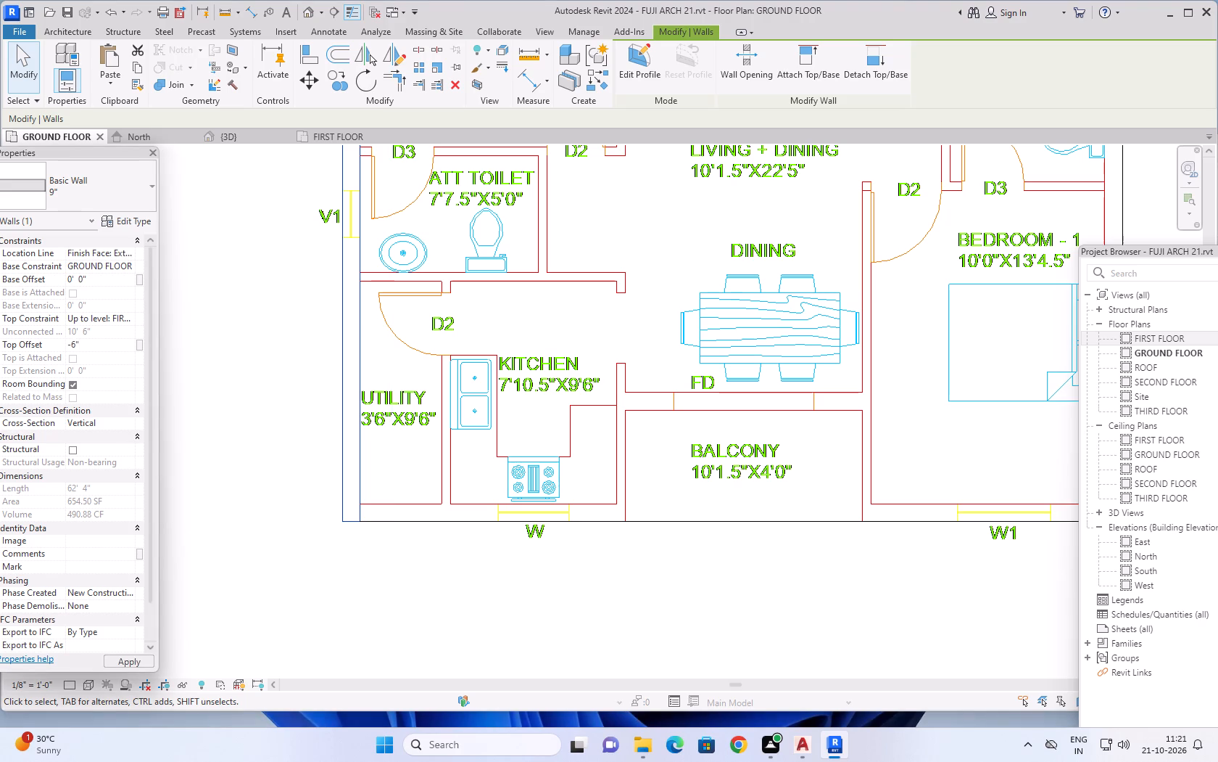
key("Return")
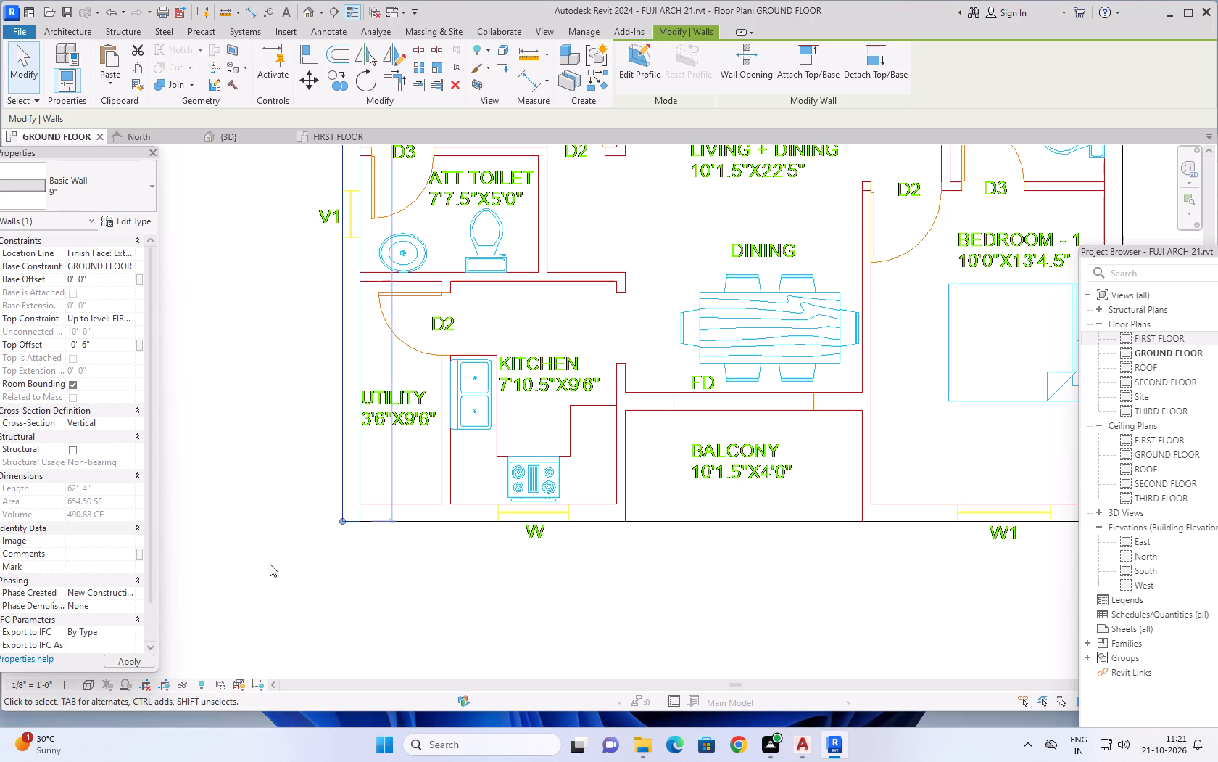
Draw a 9" wall about 10'-1 1/2" long across the outer edge of the Flat-A balcony, lying inside the slab edge.
scroll(297, 569, "down", 6)
middle_click_drag(492, 588, 328, 658)
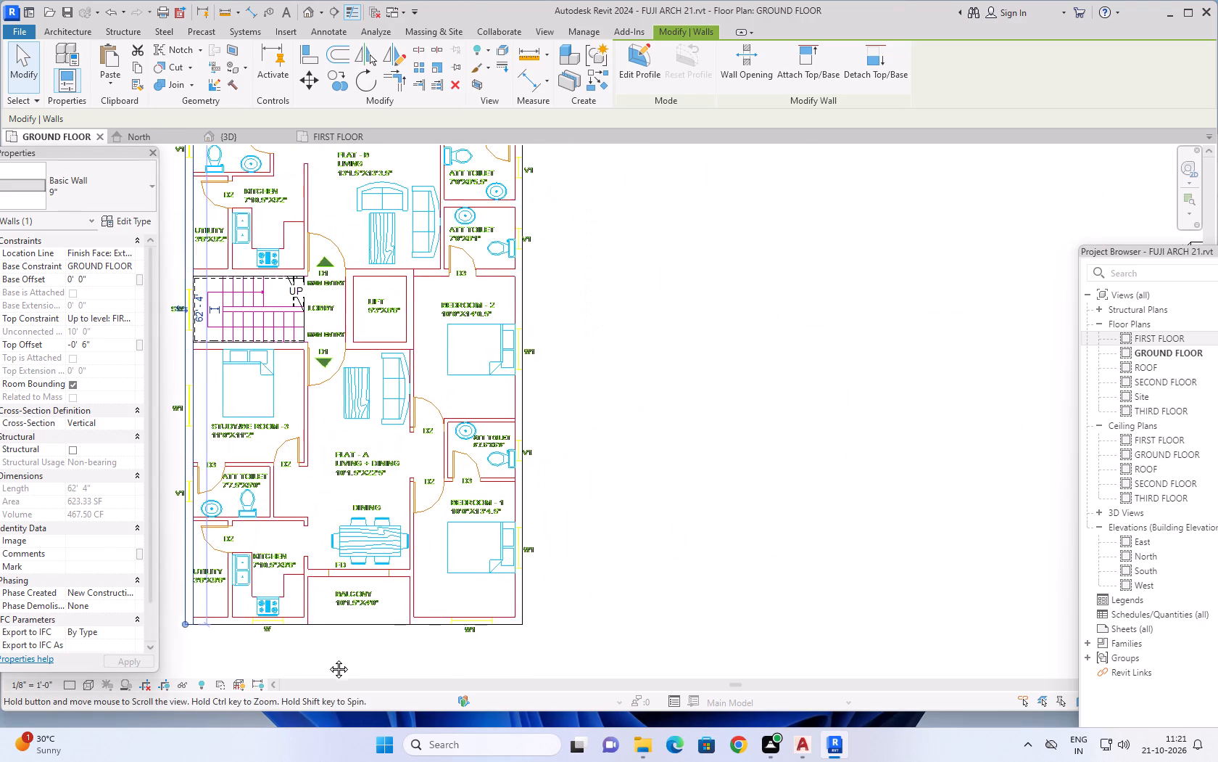
middle_click_drag(328, 658, 385, 602)
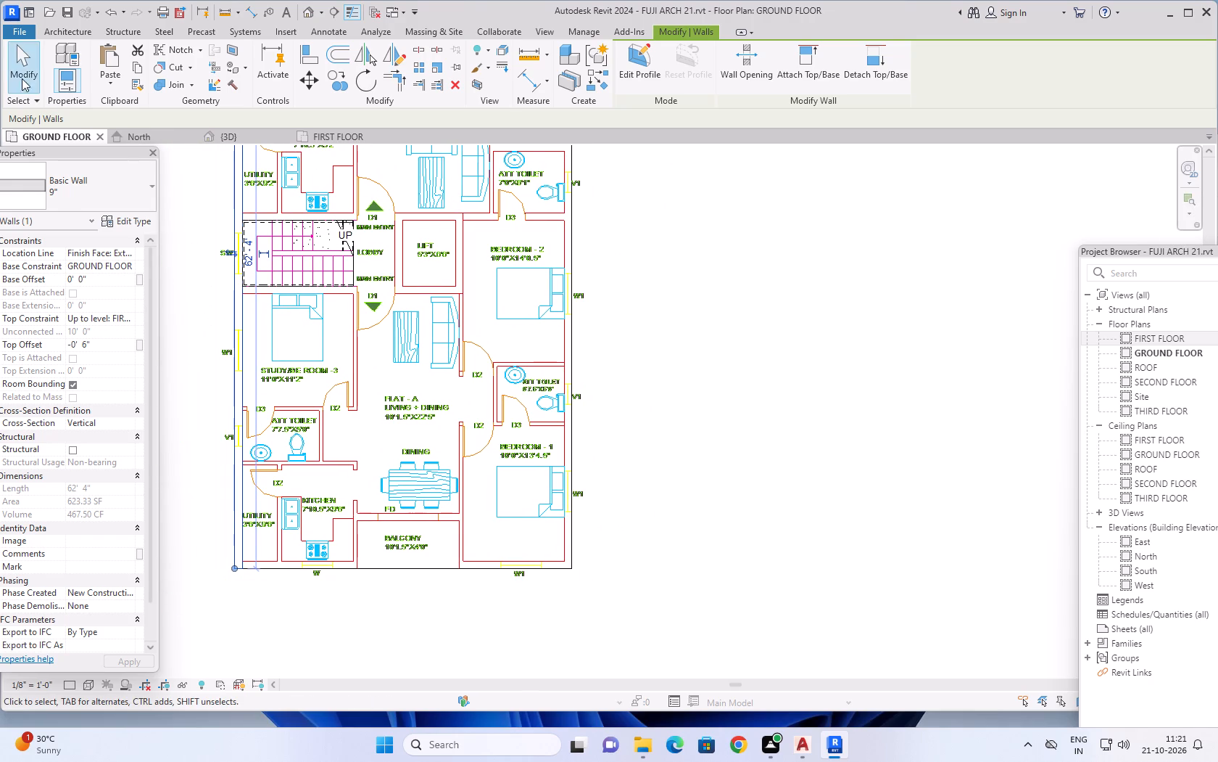
left_click(75, 33)
left_click(67, 59)
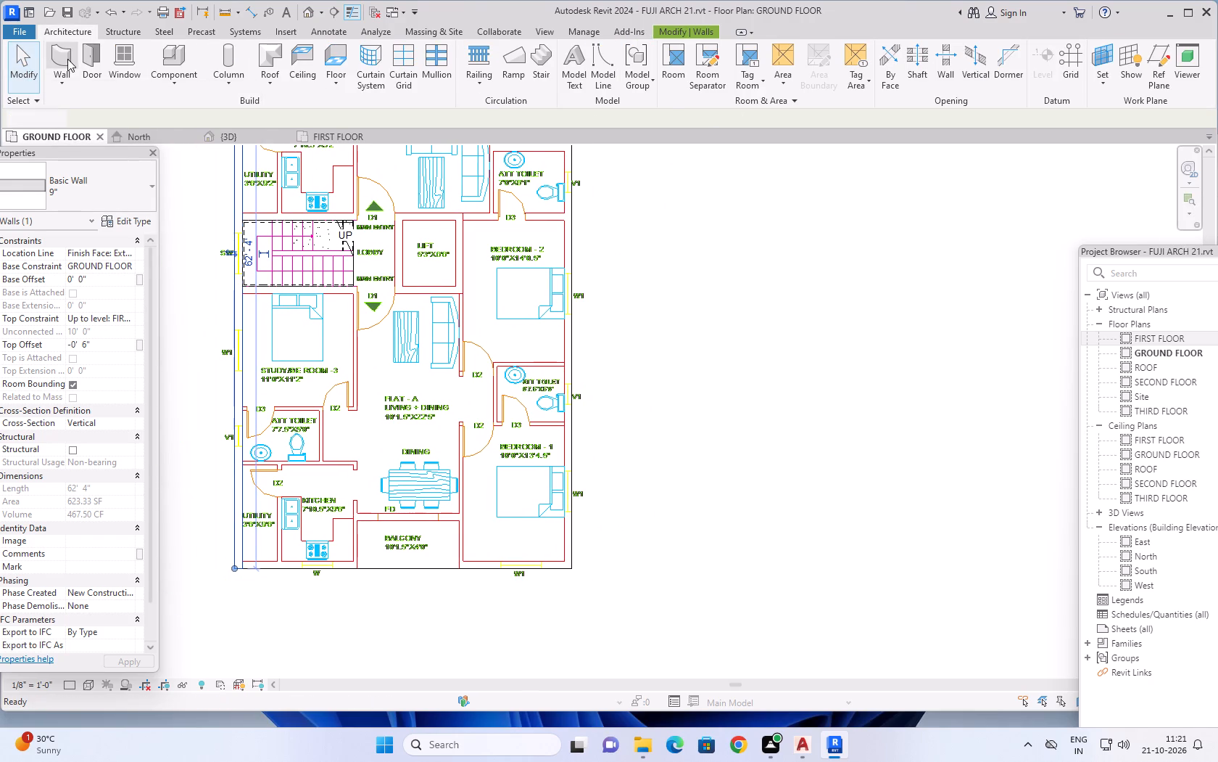
scroll(319, 603, "up", 4)
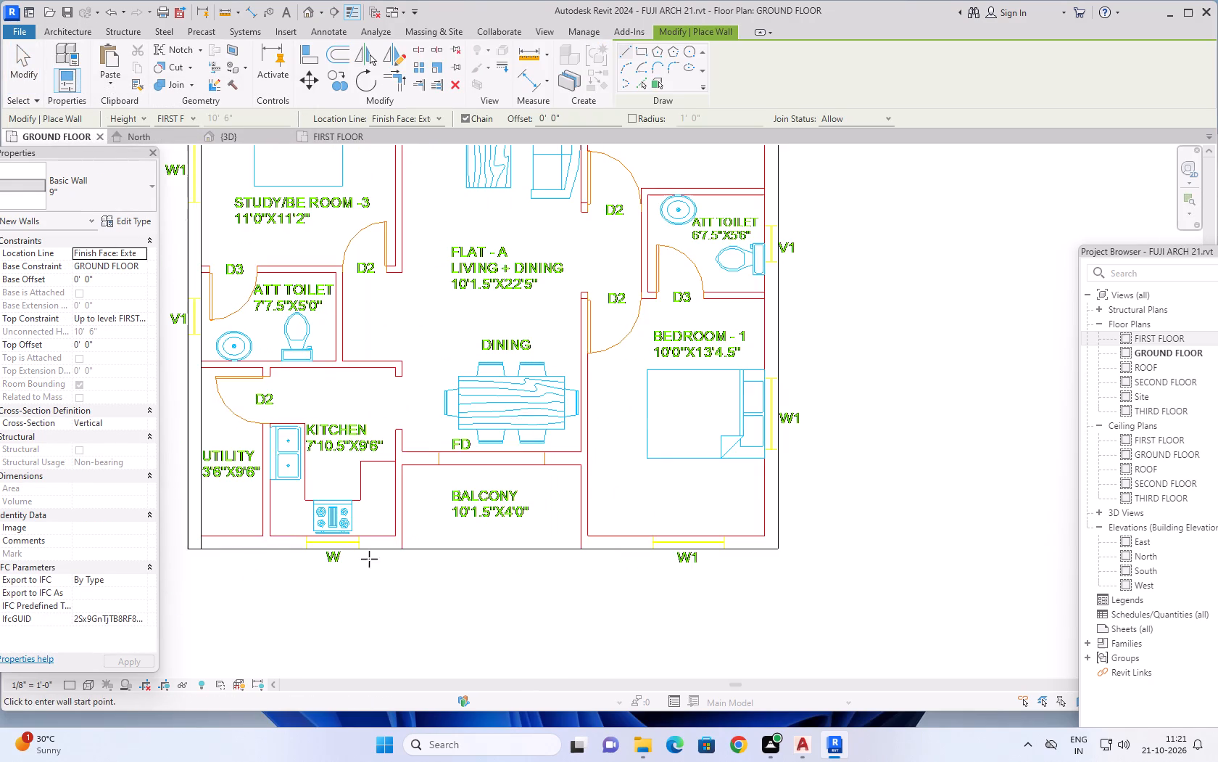
scroll(421, 564, "up", 5)
middle_click_drag(386, 585, 262, 610)
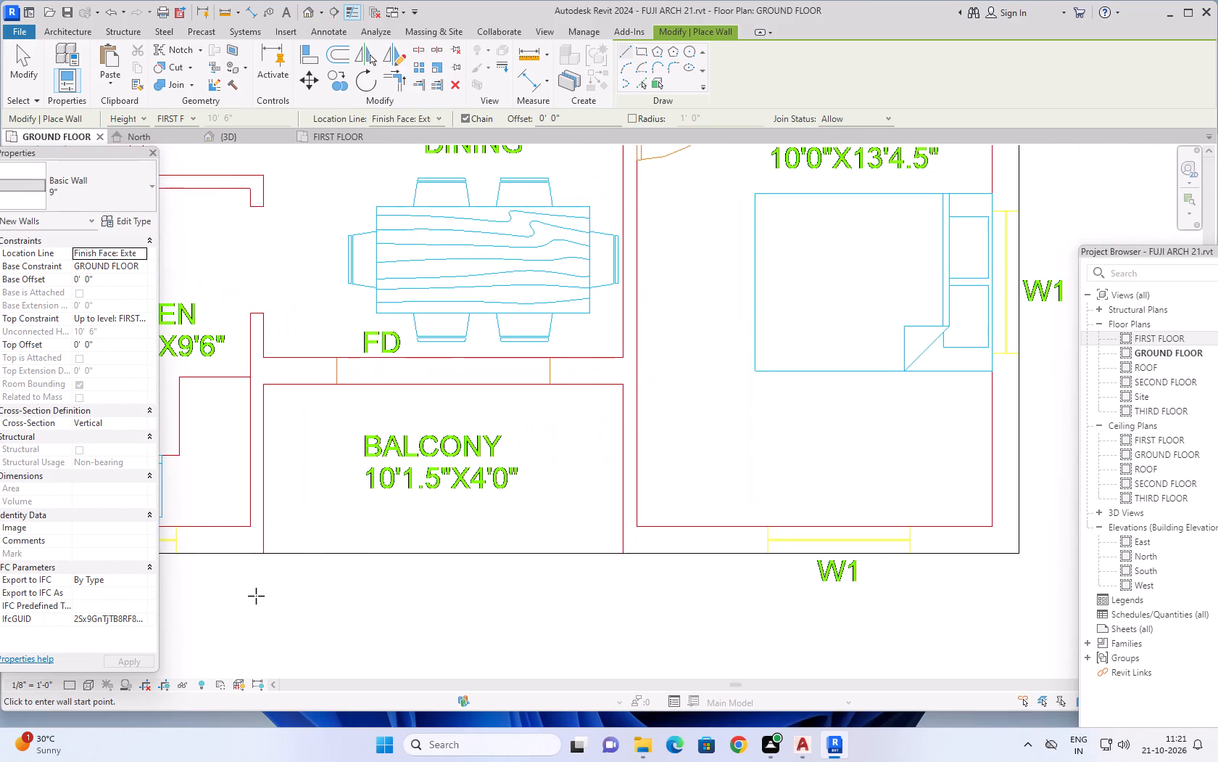
scroll(260, 562, "up", 3)
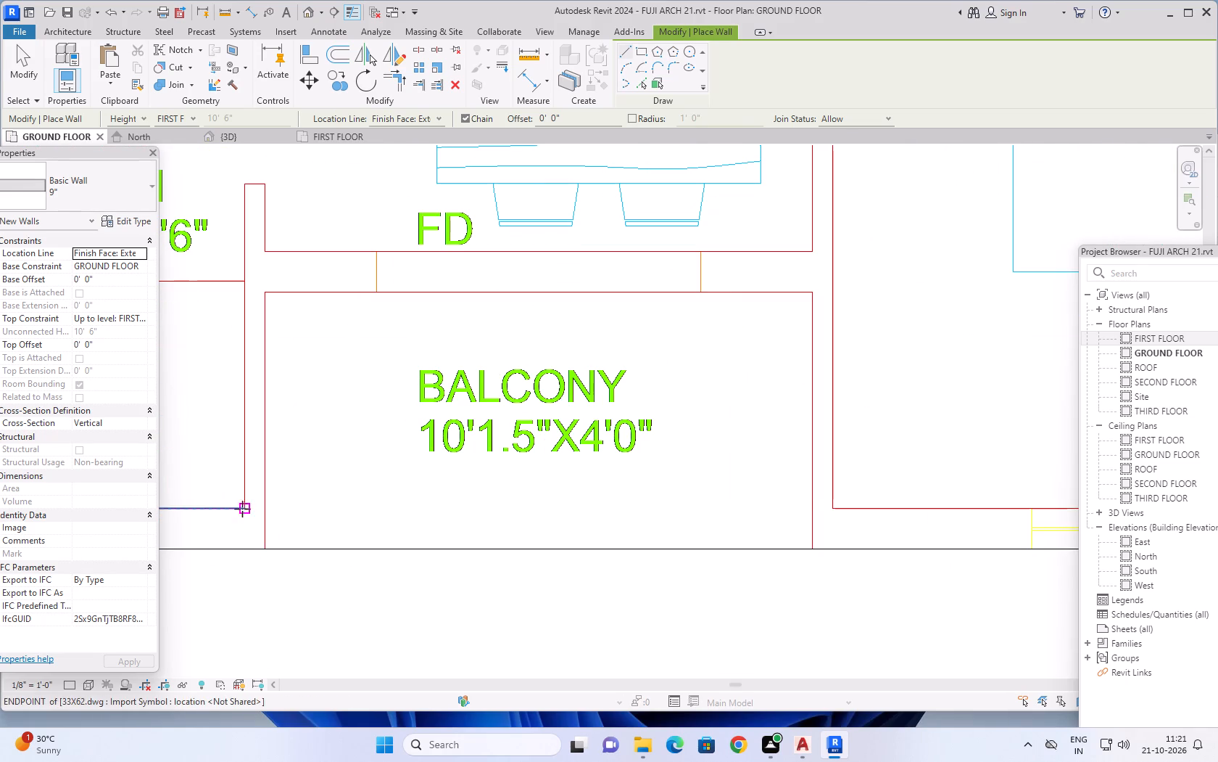
left_click(267, 547)
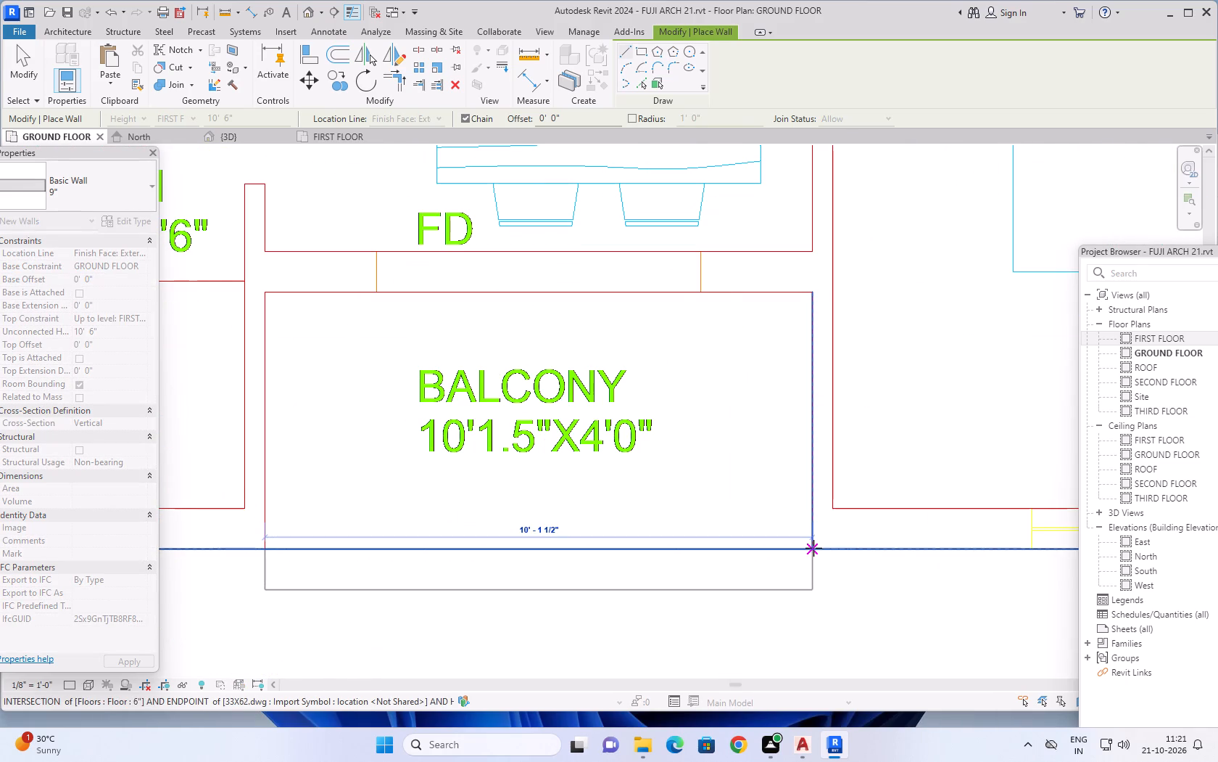
key("space")
scroll(812, 548, "down", 6)
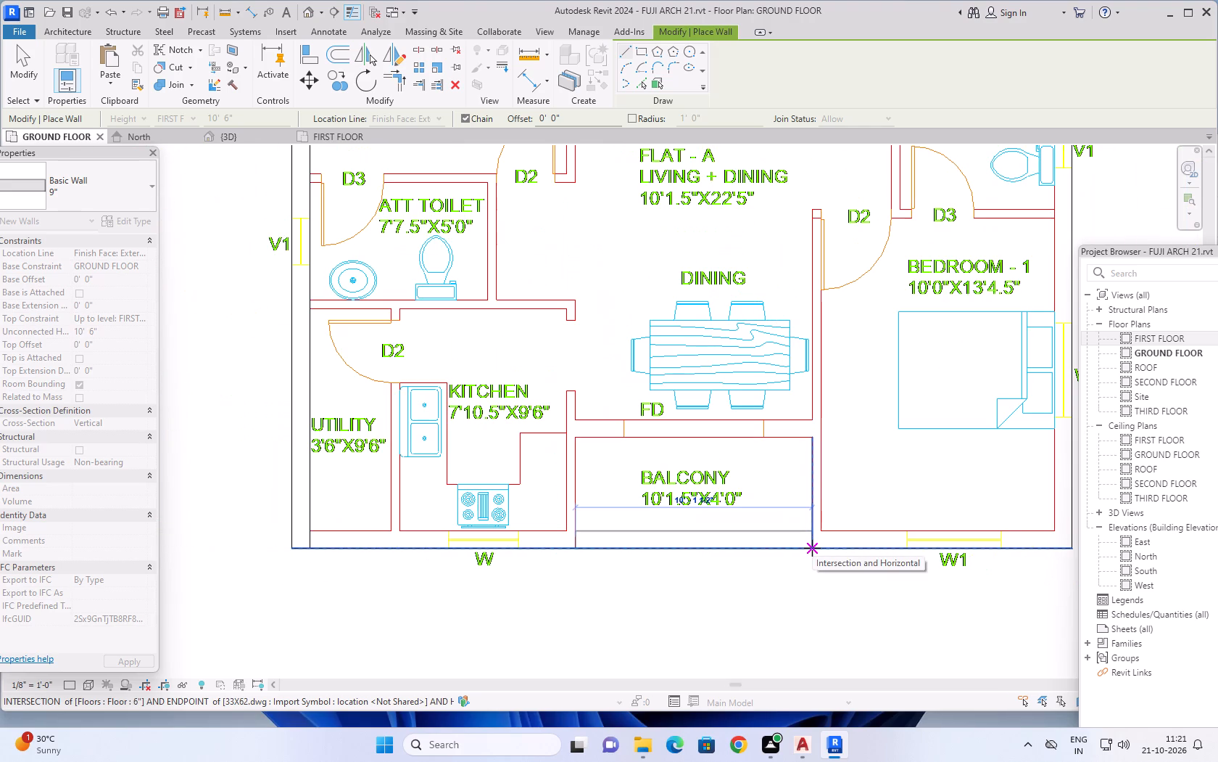
left_click(812, 548)
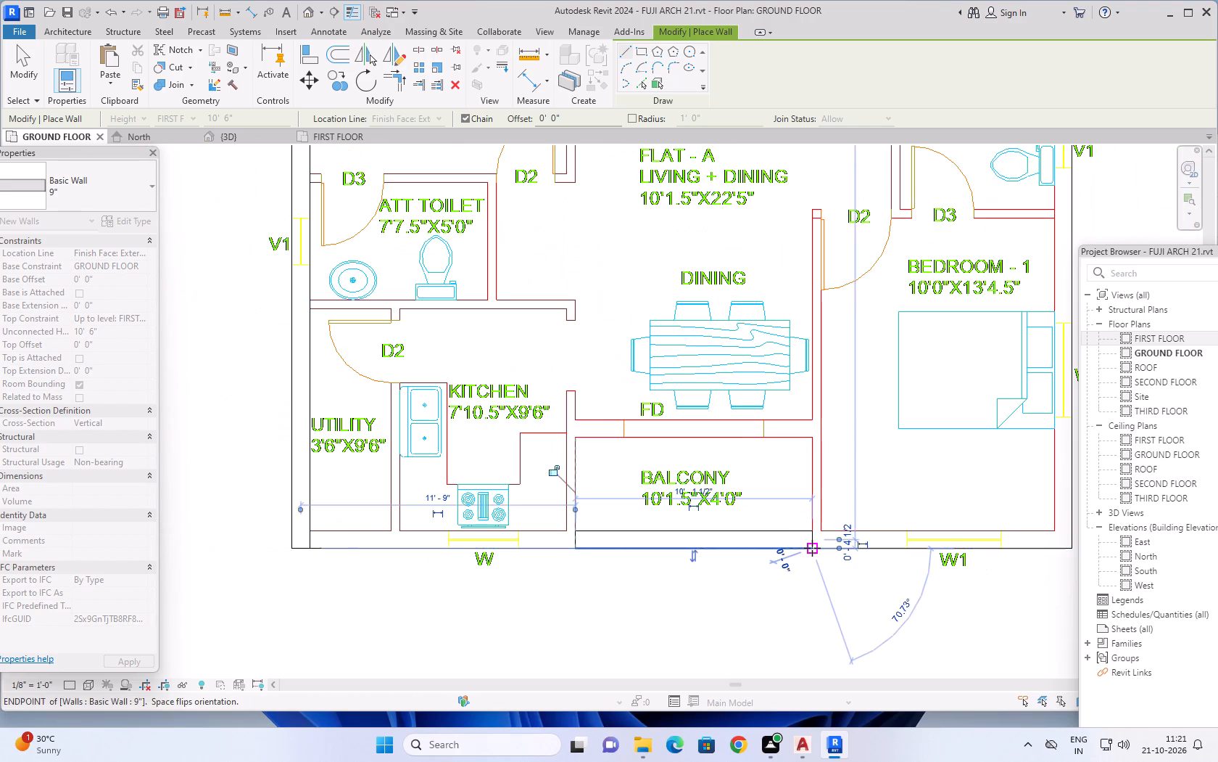
scroll(861, 592, "down", 7)
middle_click_drag(871, 617, 658, 642)
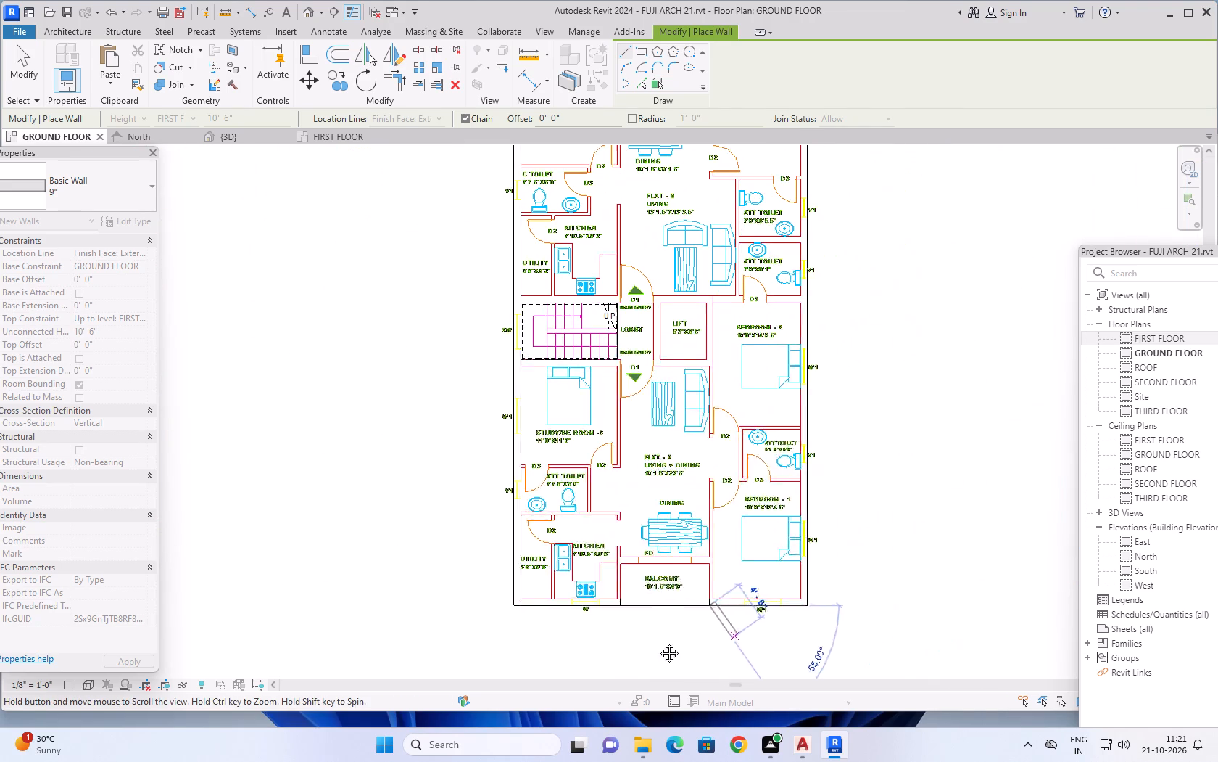
middle_click_drag(658, 642, 586, 646)
key("Escape")
scroll(670, 627, "up", 4)
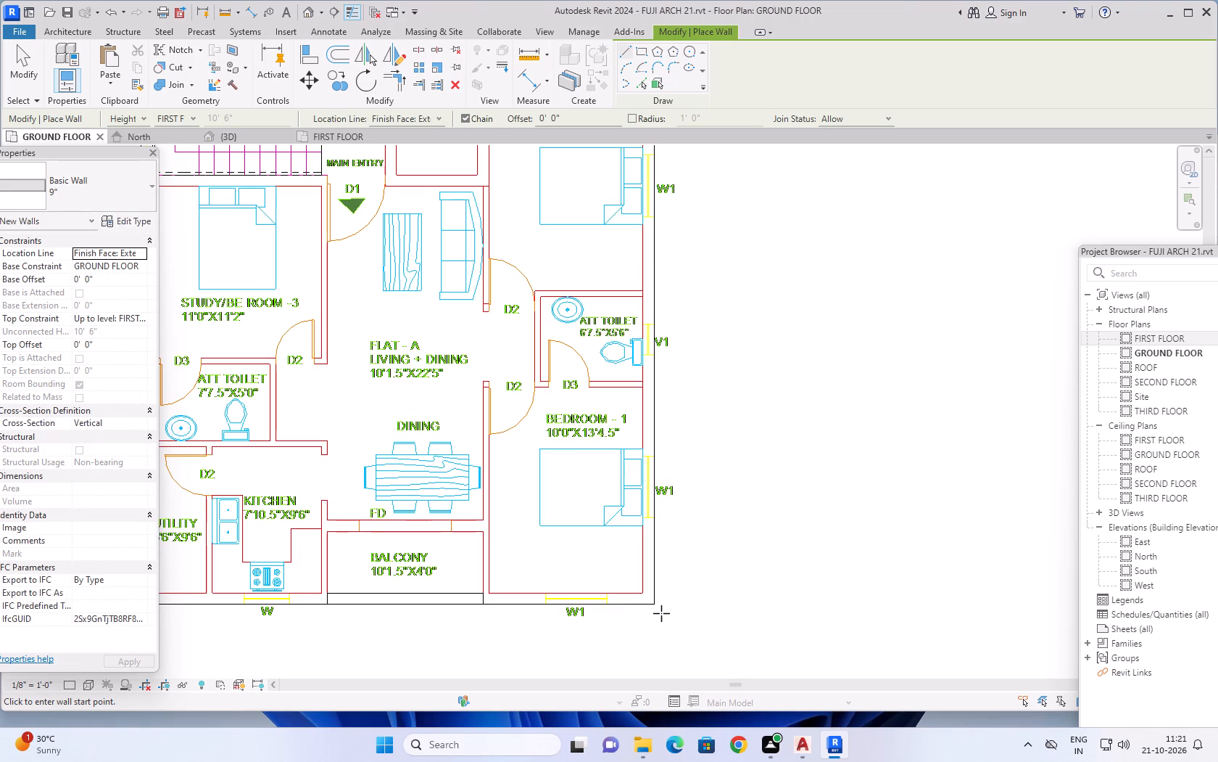
key("Escape")
key("Escape")
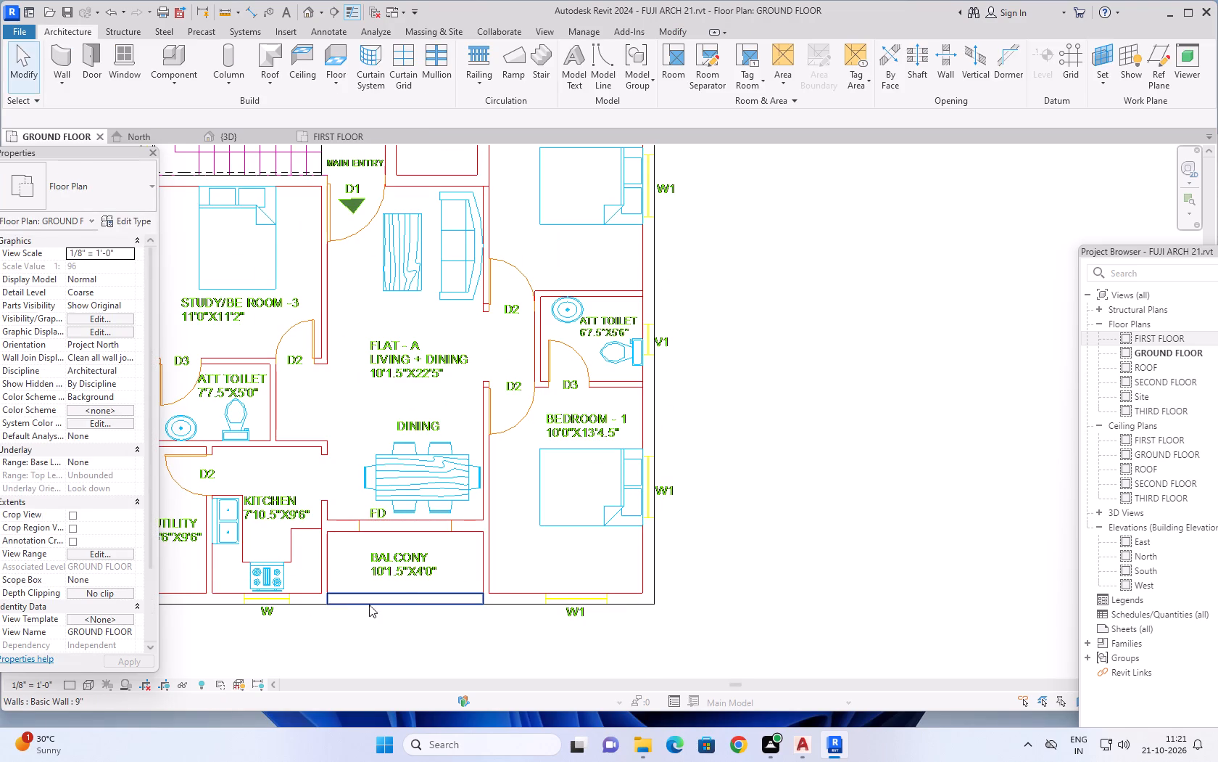
Set the top offset of the Flat-A balcony's 9" wall to -6", keeping the wall inside the slab edge.
left_click(369, 605)
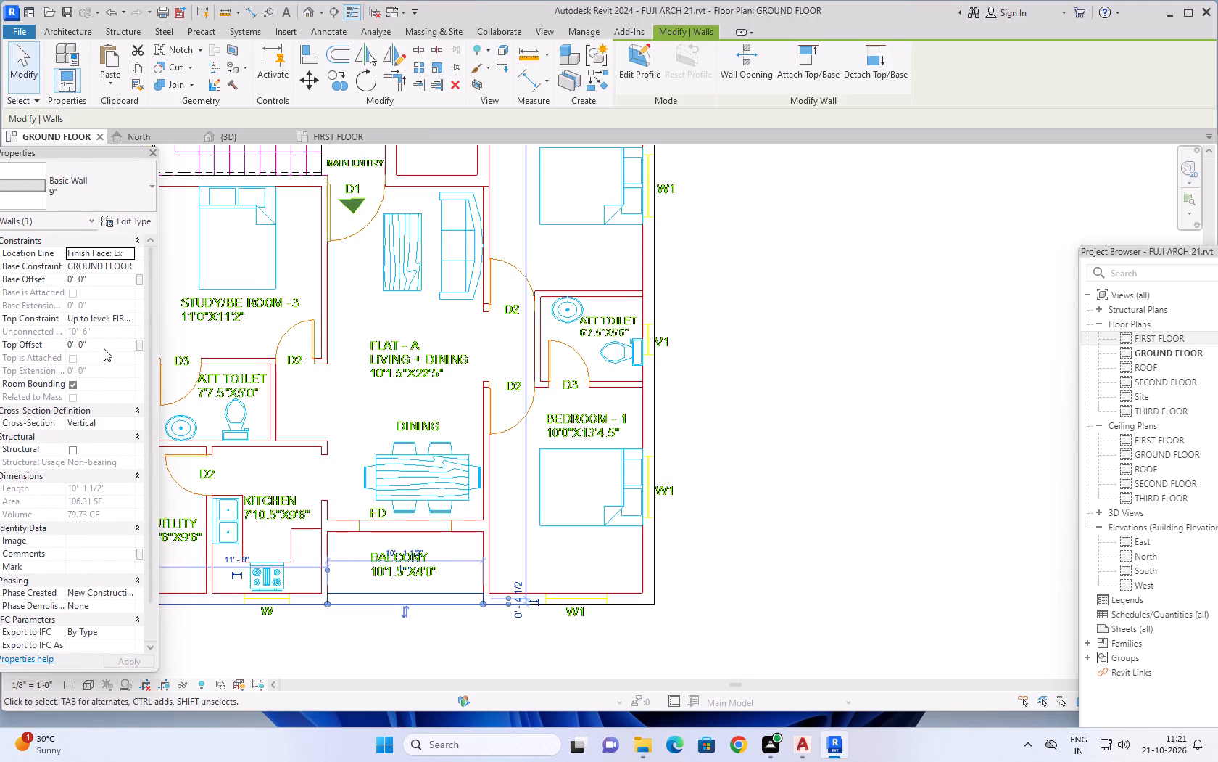
left_click(116, 345)
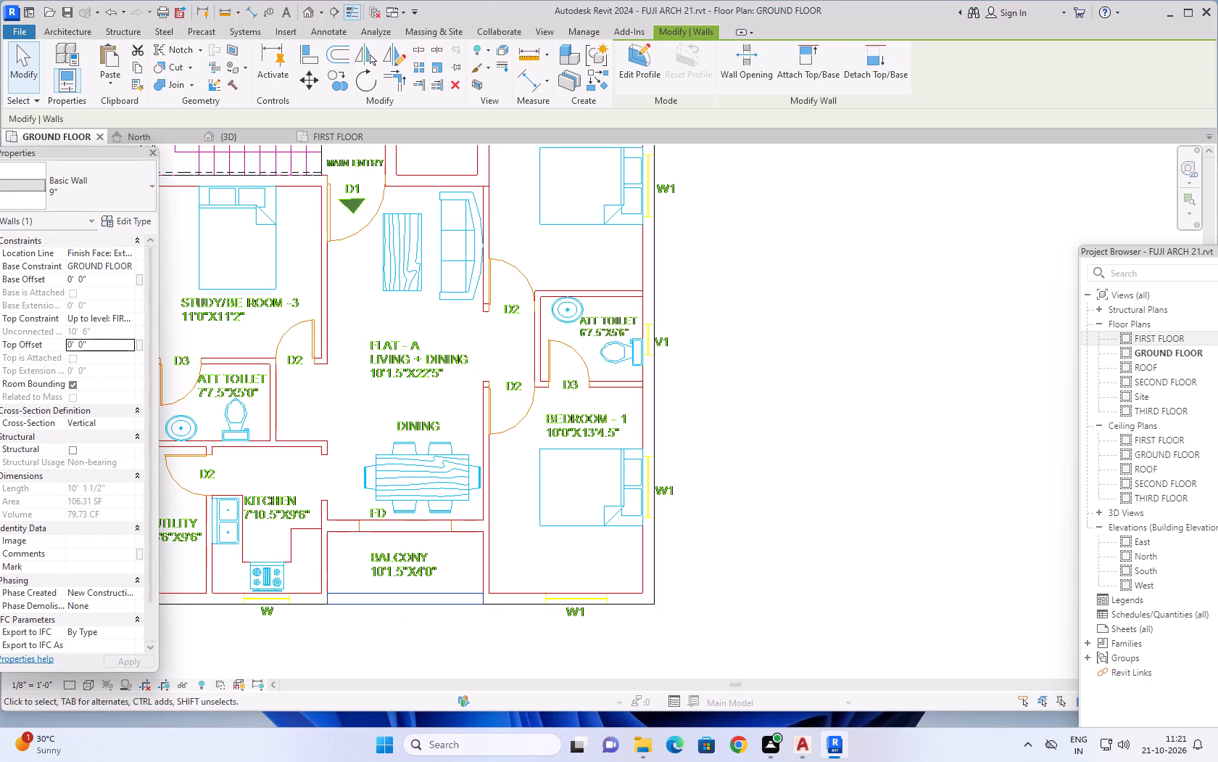
type("-6")
key("shift+quotedbl")
key("Return")
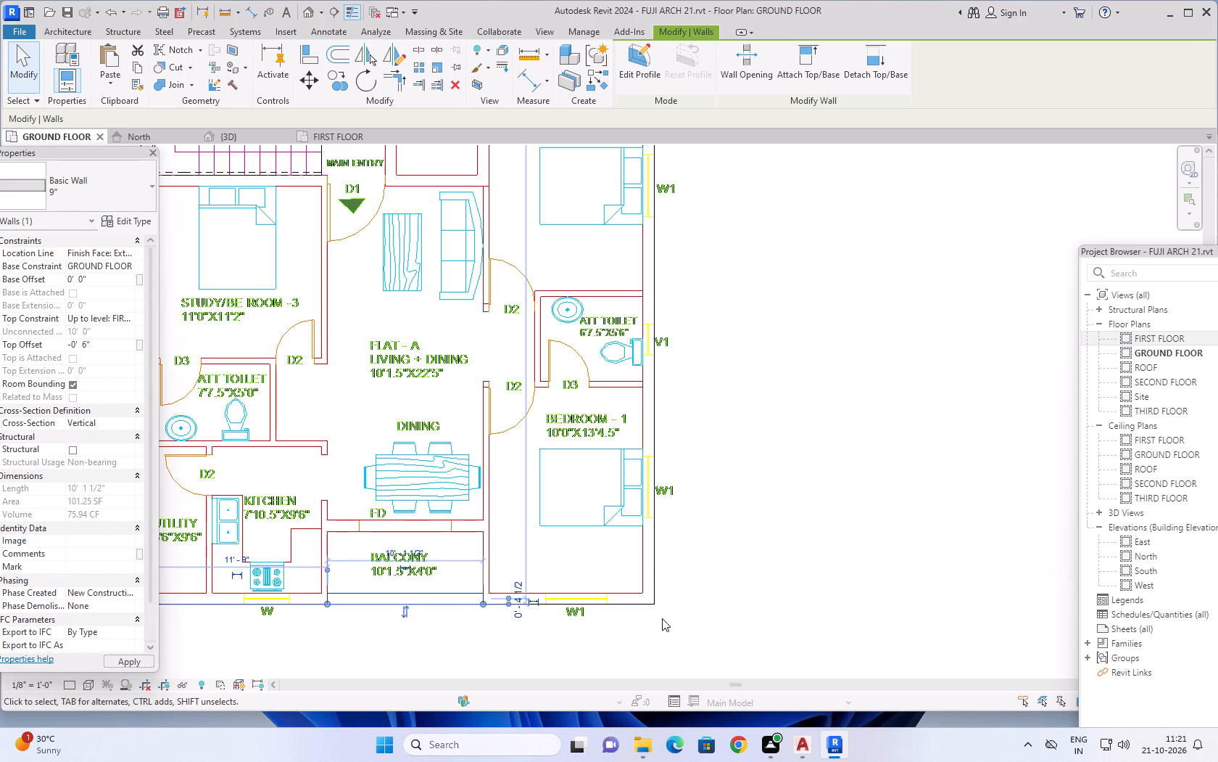
key("space")
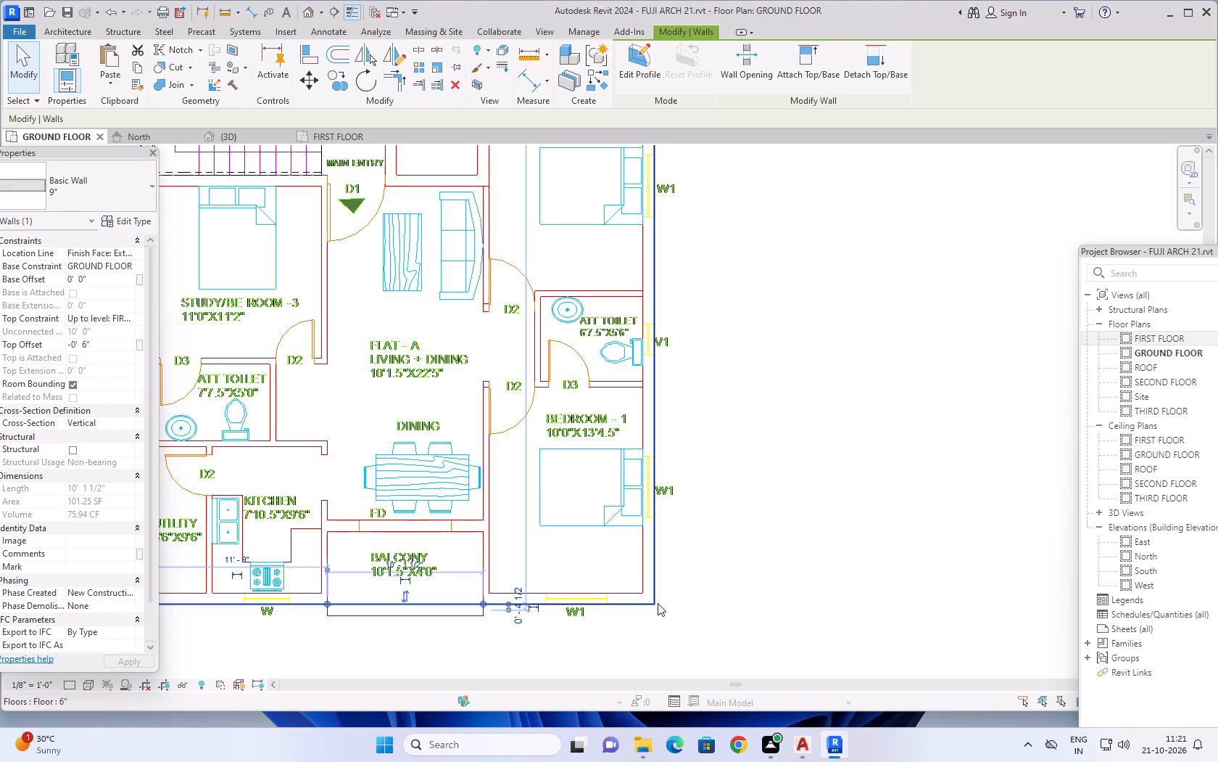
key("space")
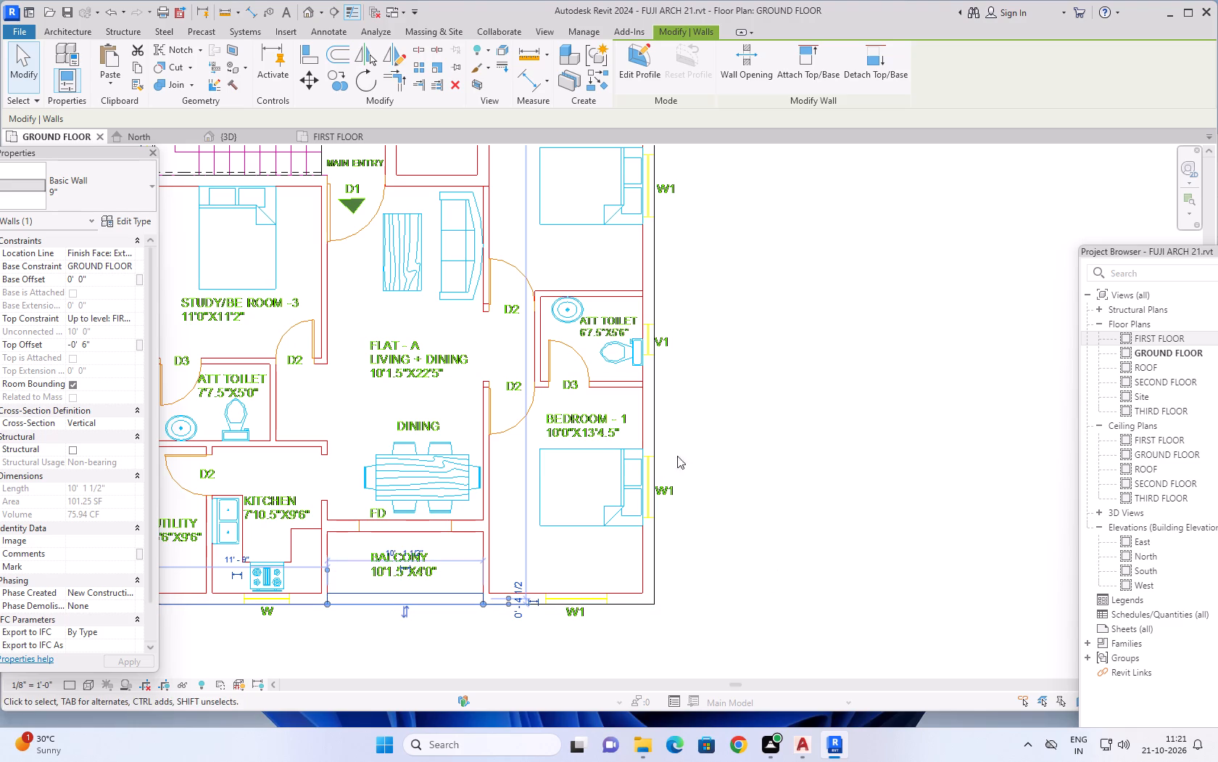
key("Escape")
key("Escape")
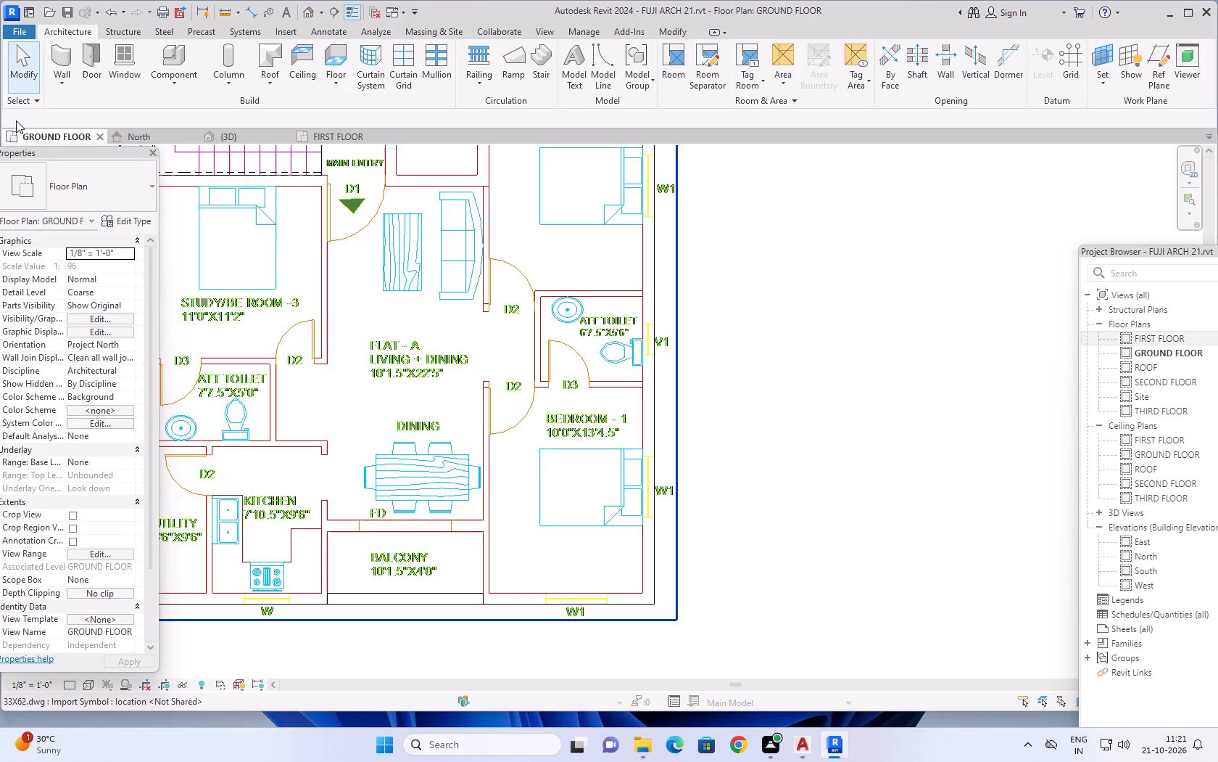
Draw a 9" wall with top offset -6" along the full outer edge on the Bedroom-1 side, from Flat-A to Flat-B, inside the slab edge.
left_click(62, 64)
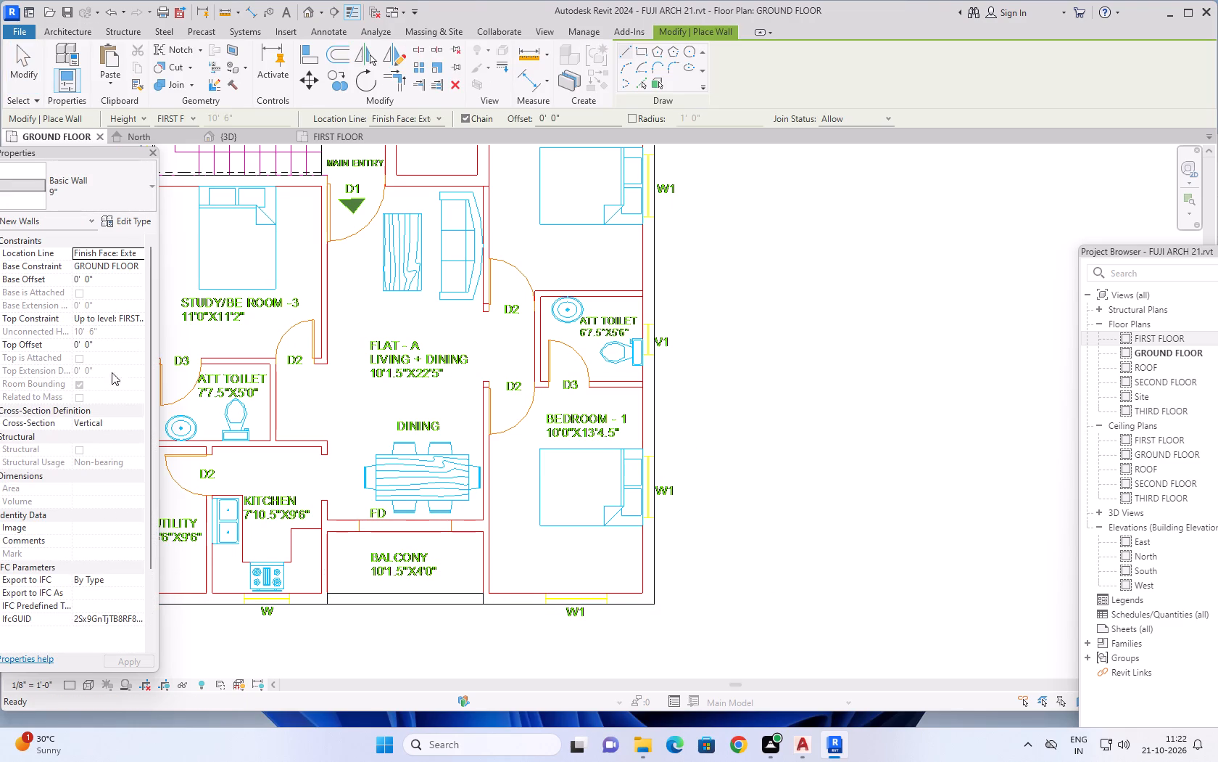
left_click(117, 344)
type("-6\"")
key("Return")
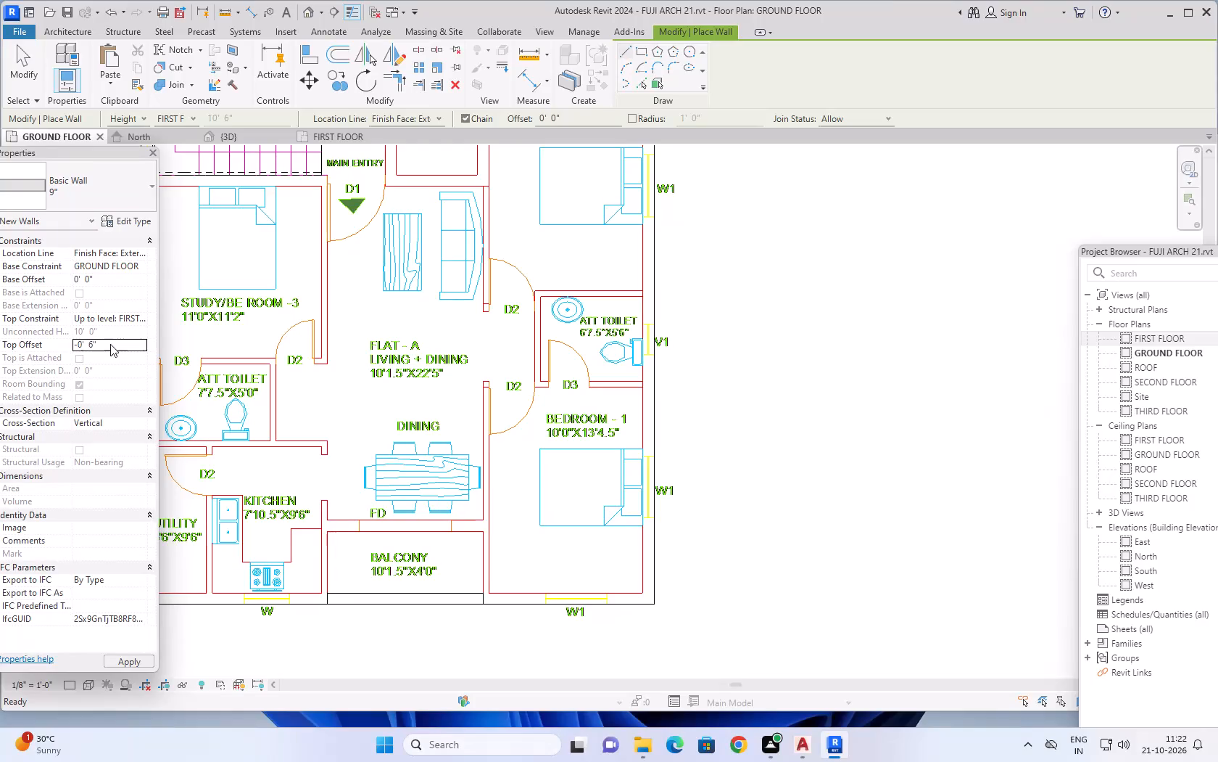
left_click(654, 605)
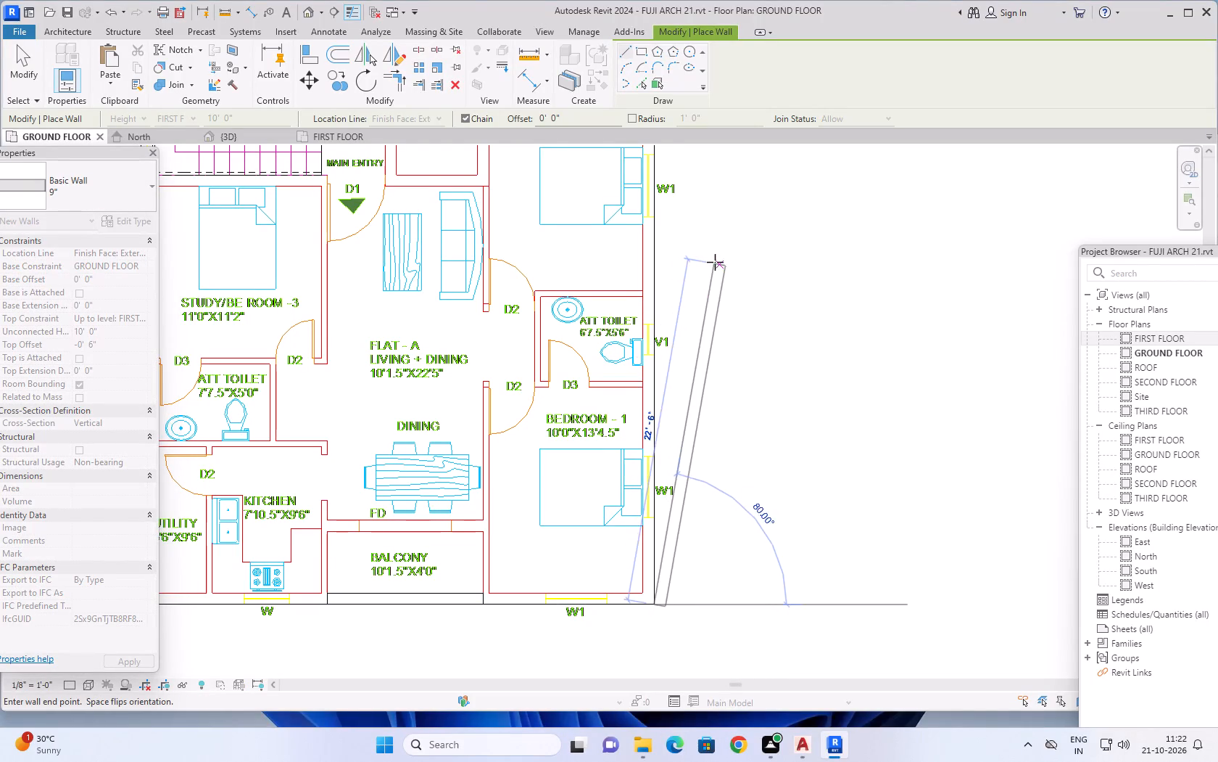
scroll(697, 255, "down", 8)
middle_click_drag(703, 250, 626, 546)
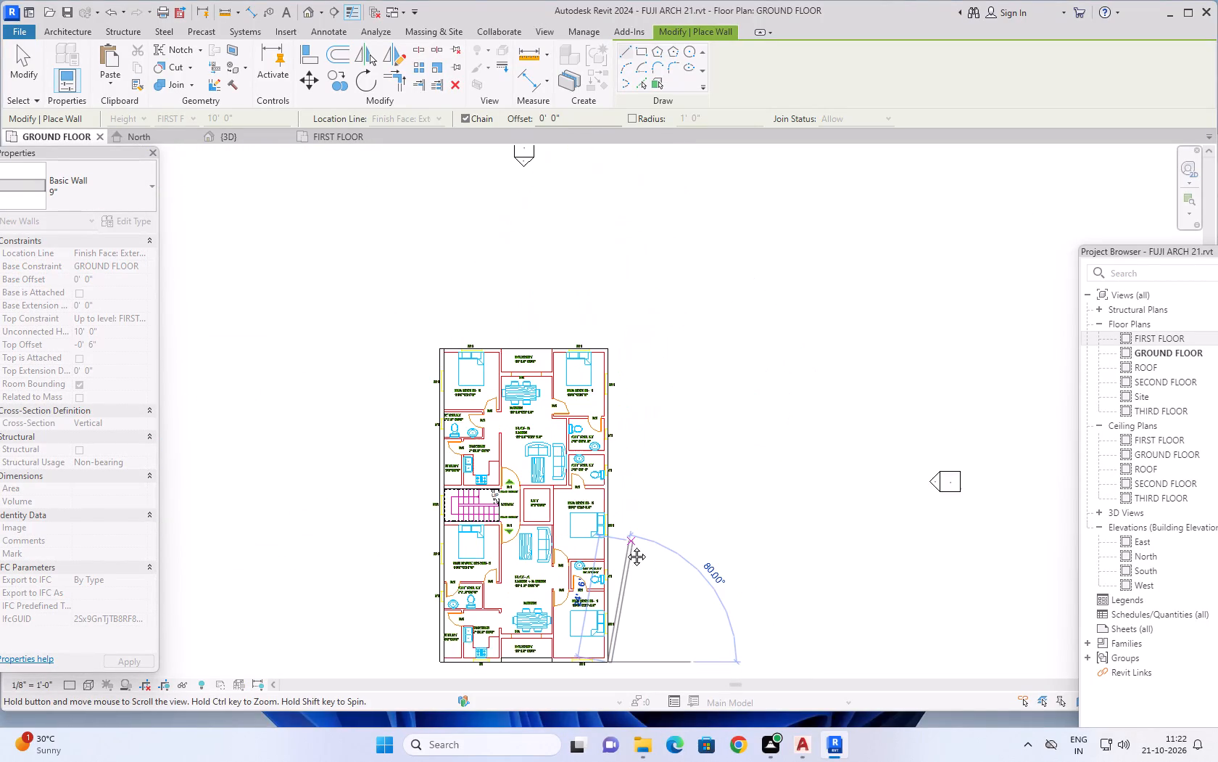
middle_click_drag(626, 546, 625, 546)
scroll(605, 400, "up", 9)
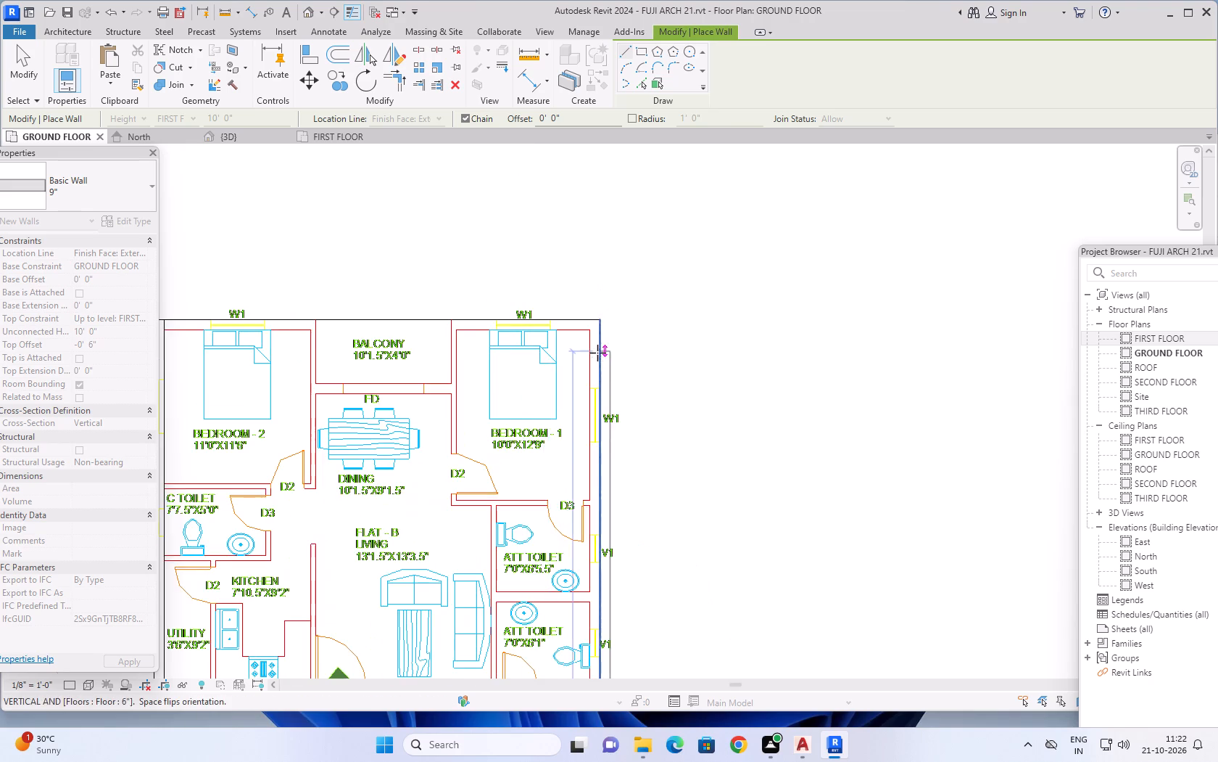
scroll(597, 353, "up", 6)
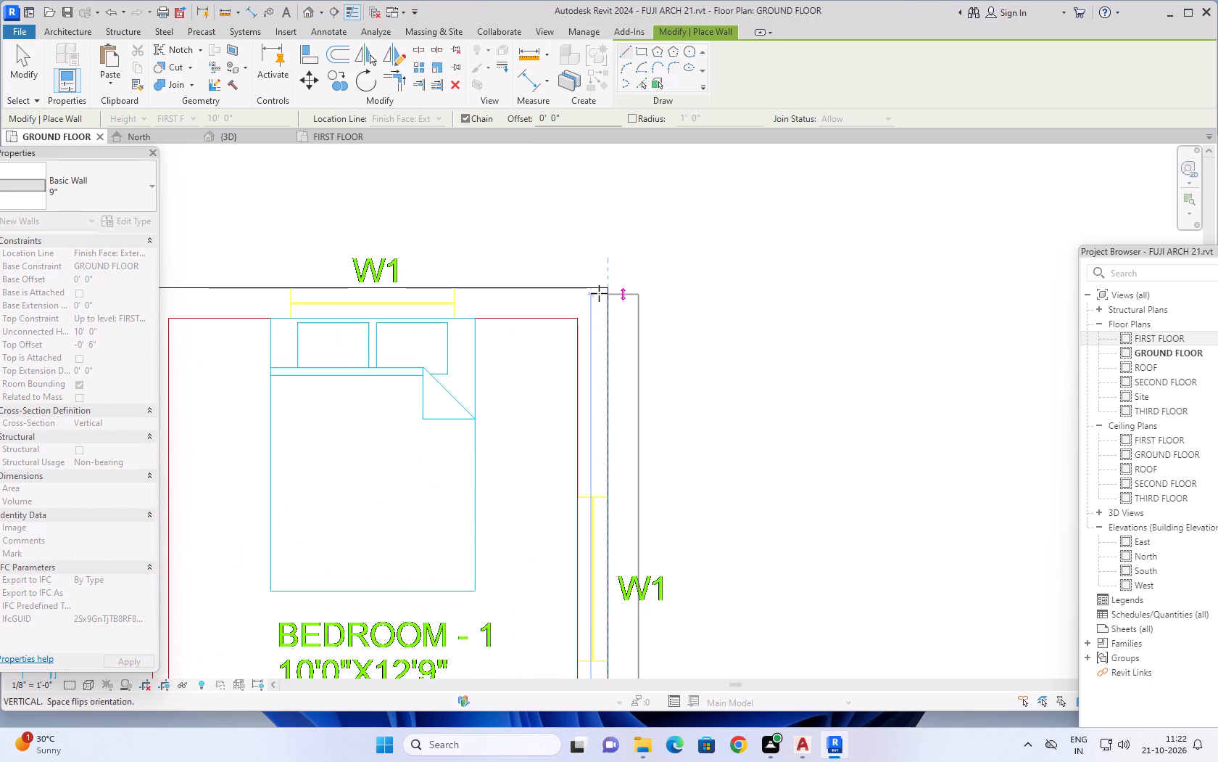
key("space")
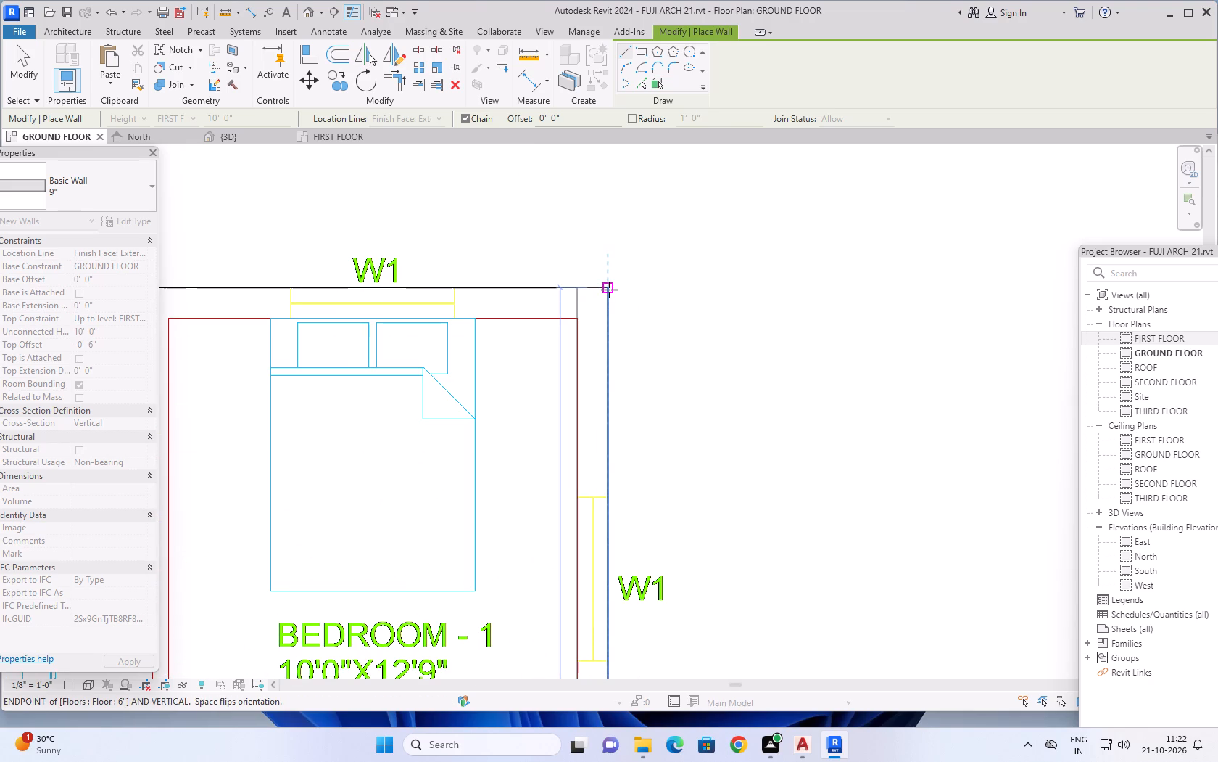
left_click(609, 290)
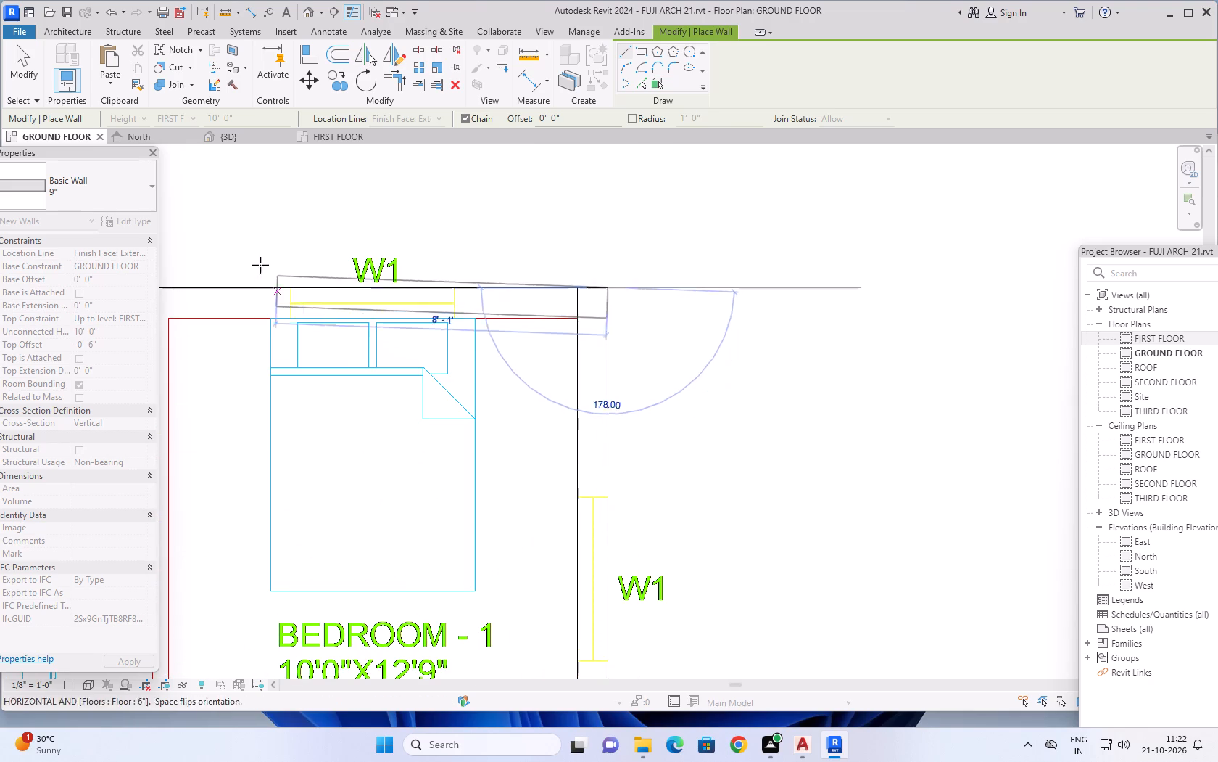
Continue the 9" wall across the Flat-B end, from the Bedroom-1 outer corner to the Bedroom-2 outer corner, and end the chain.
scroll(260, 261, "down", 8)
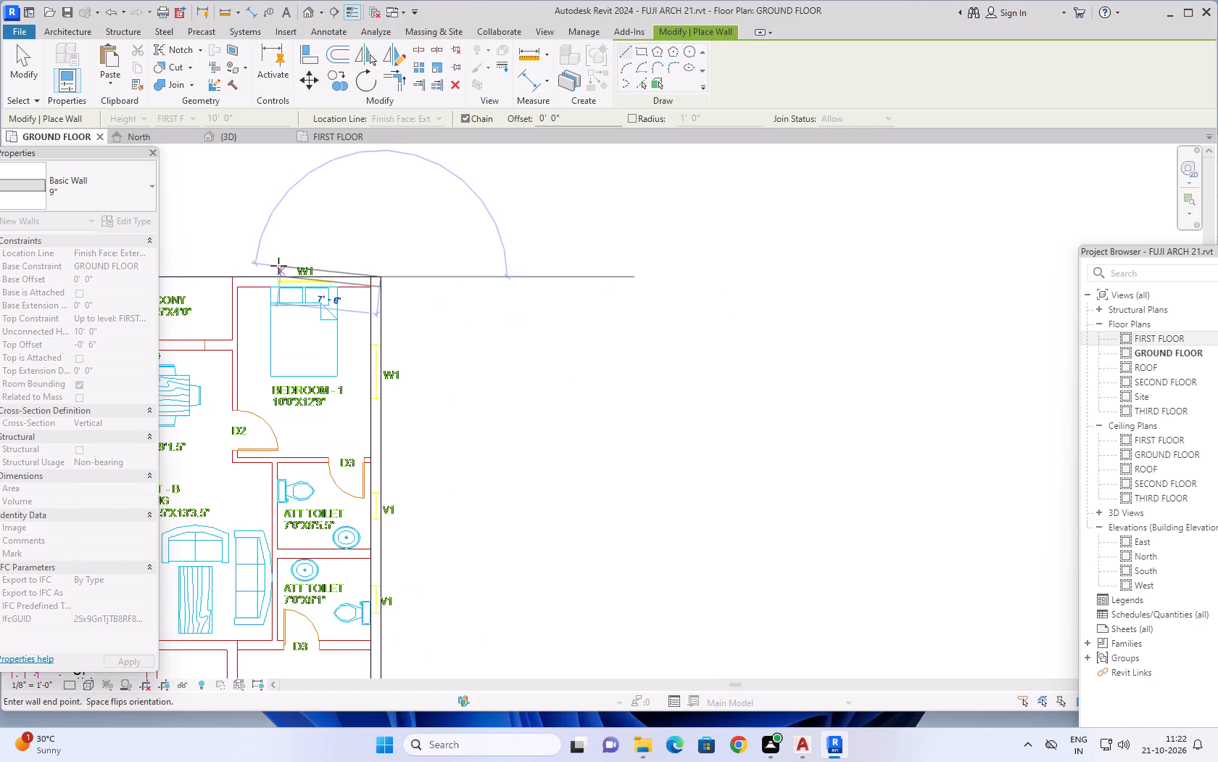
middle_click_drag(278, 266, 837, 316)
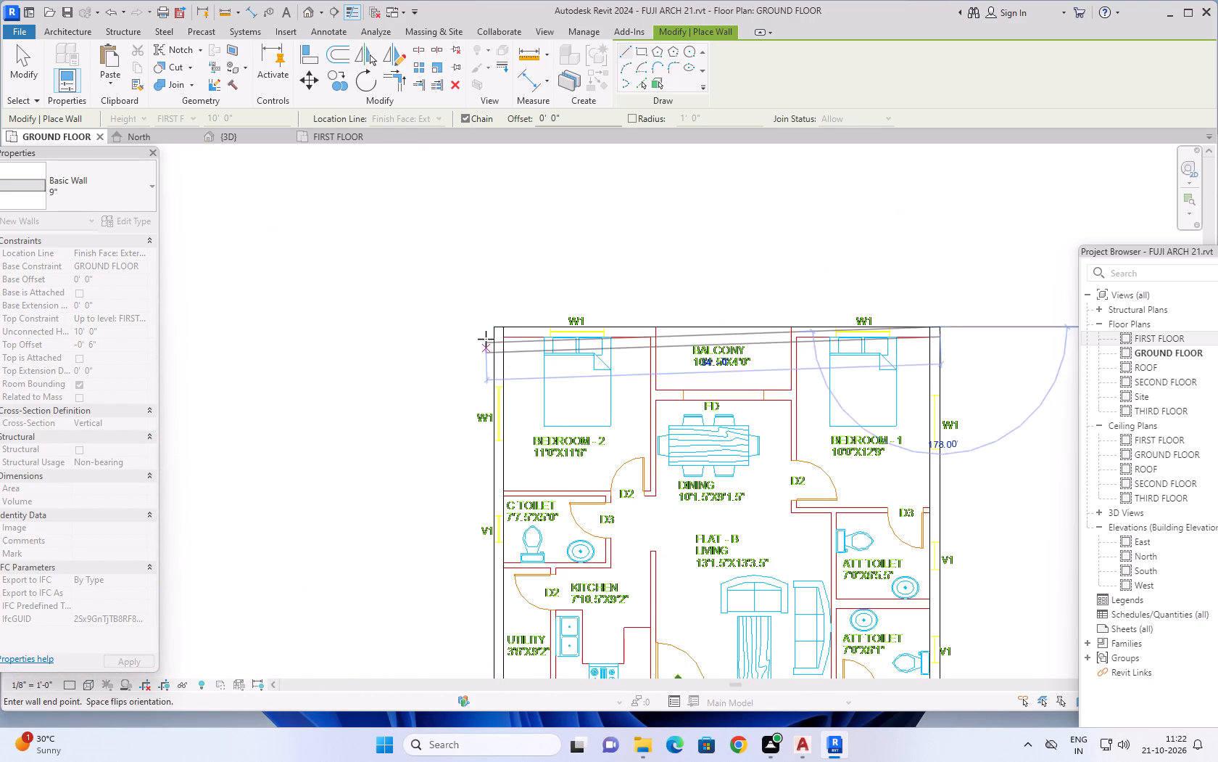
scroll(486, 335, "up", 9)
scroll(663, 305, "up", 4)
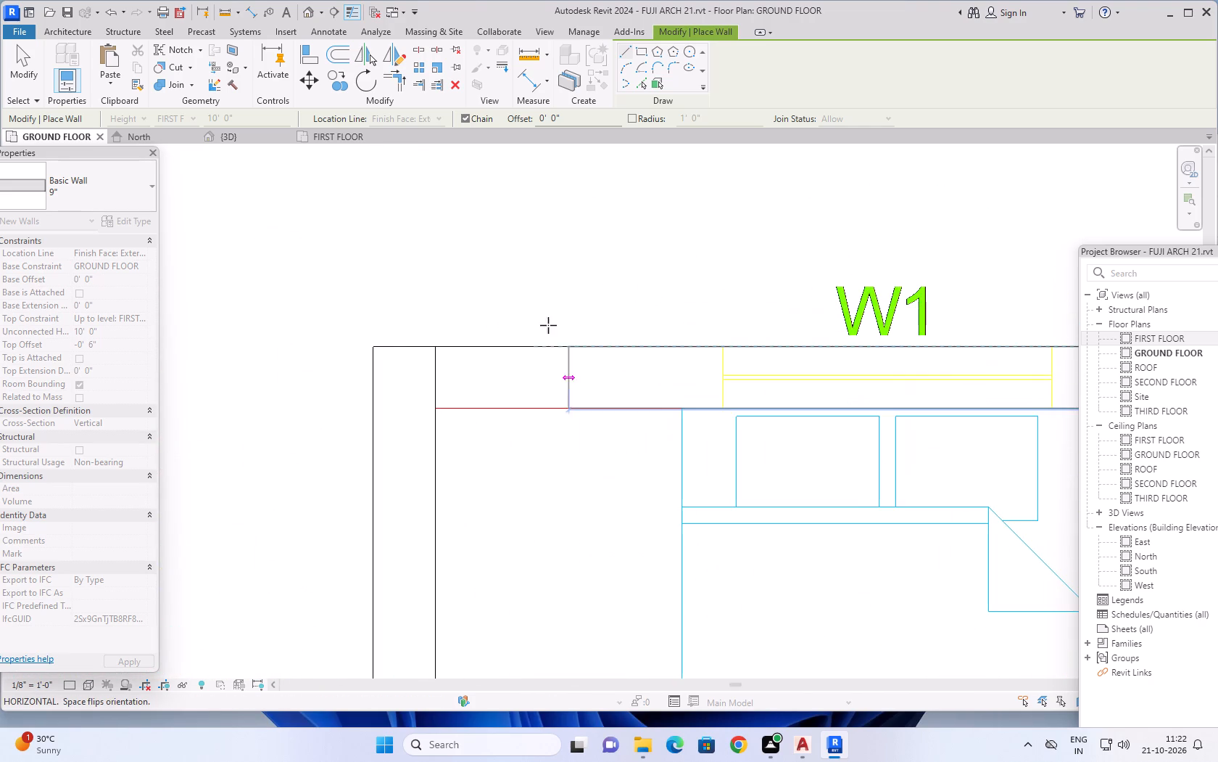
left_click(374, 345)
key("Escape")
Draw a 9" wall along the lobby side of the lift between the two main-entry corners, with its thickness inside the lift outline.
scroll(509, 291, "down", 5)
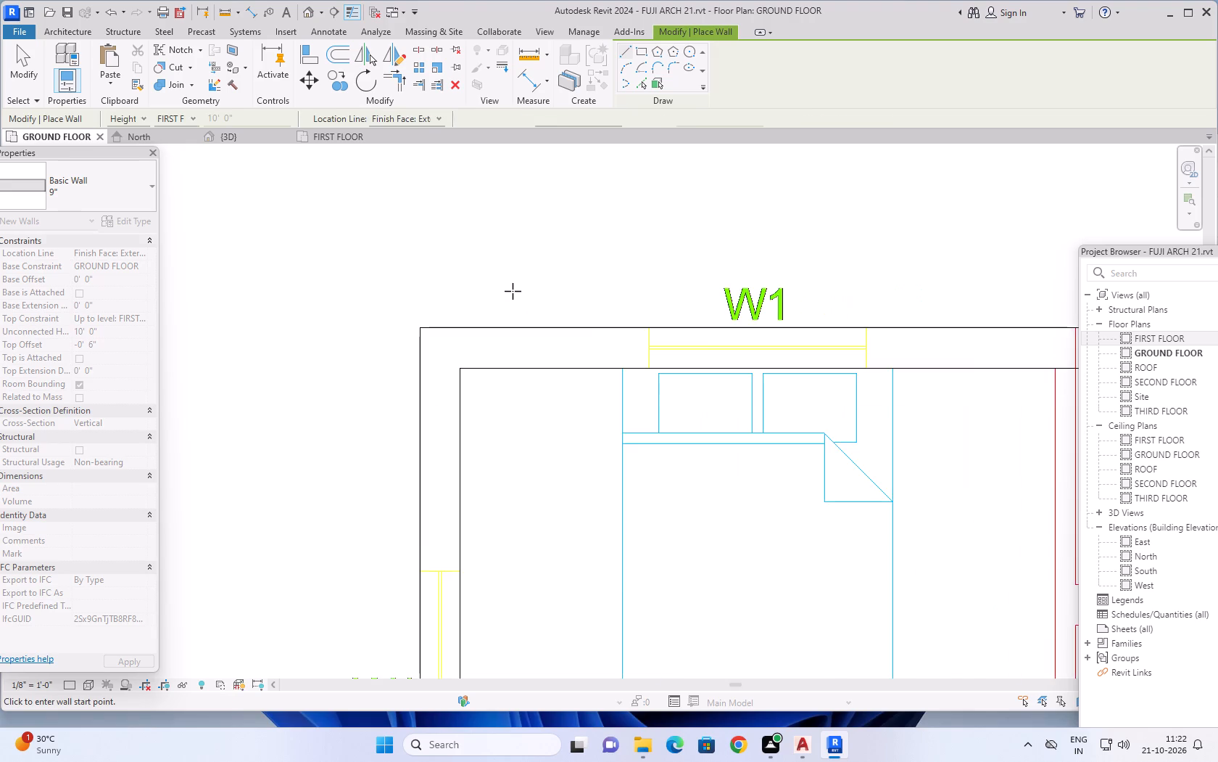
scroll(513, 291, "down", 14)
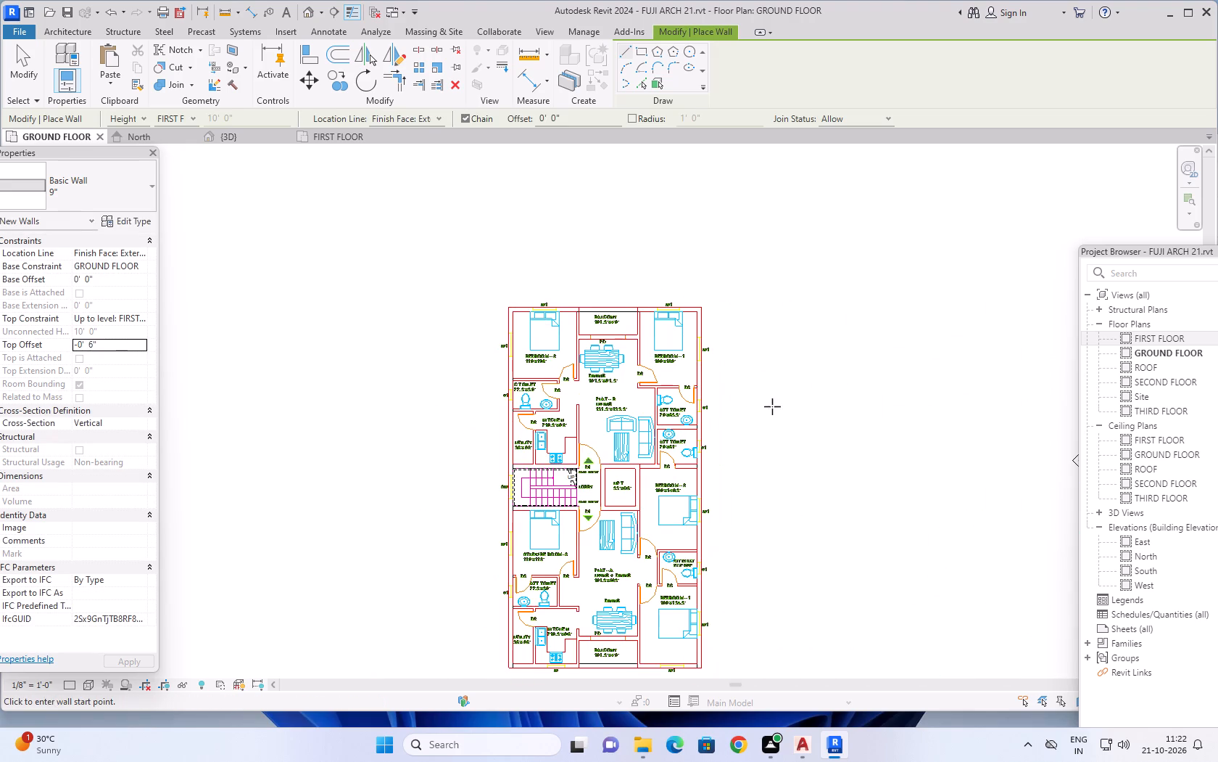
middle_click_drag(810, 423, 689, 338)
scroll(681, 354, "down", 2)
middle_click_drag(698, 398, 690, 417)
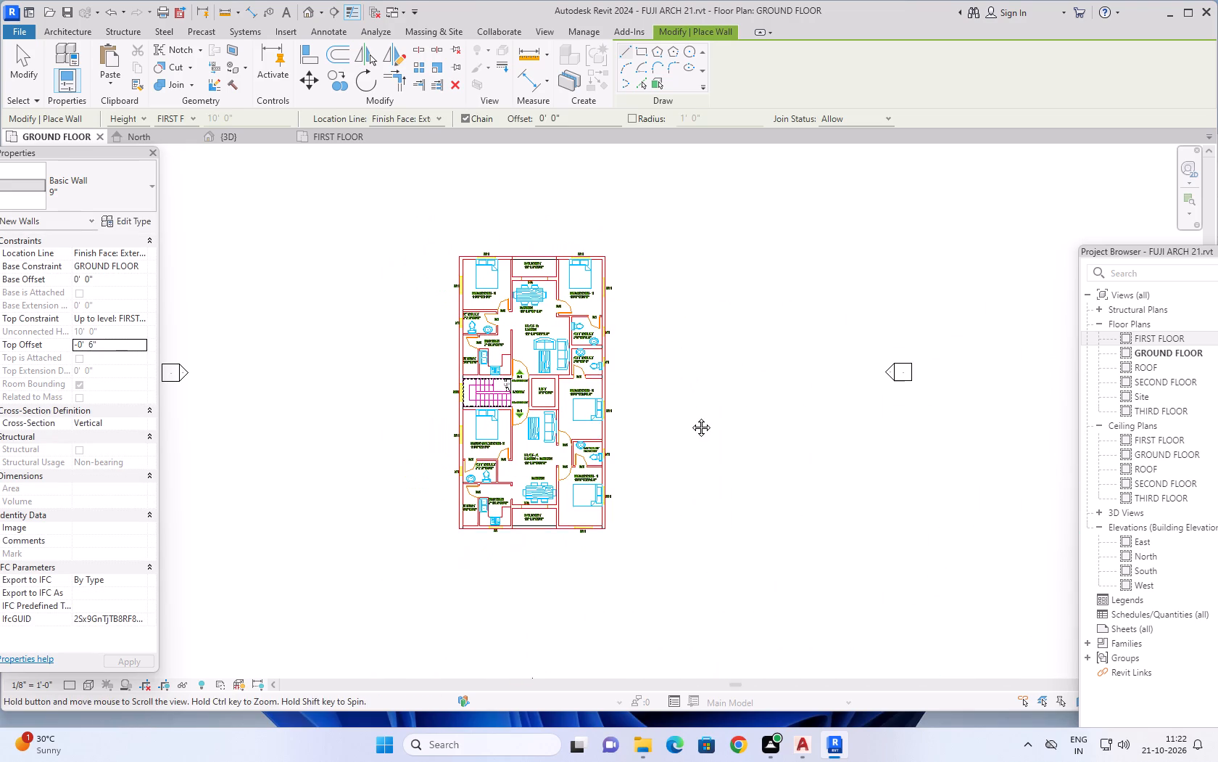
middle_click_drag(690, 417, 686, 424)
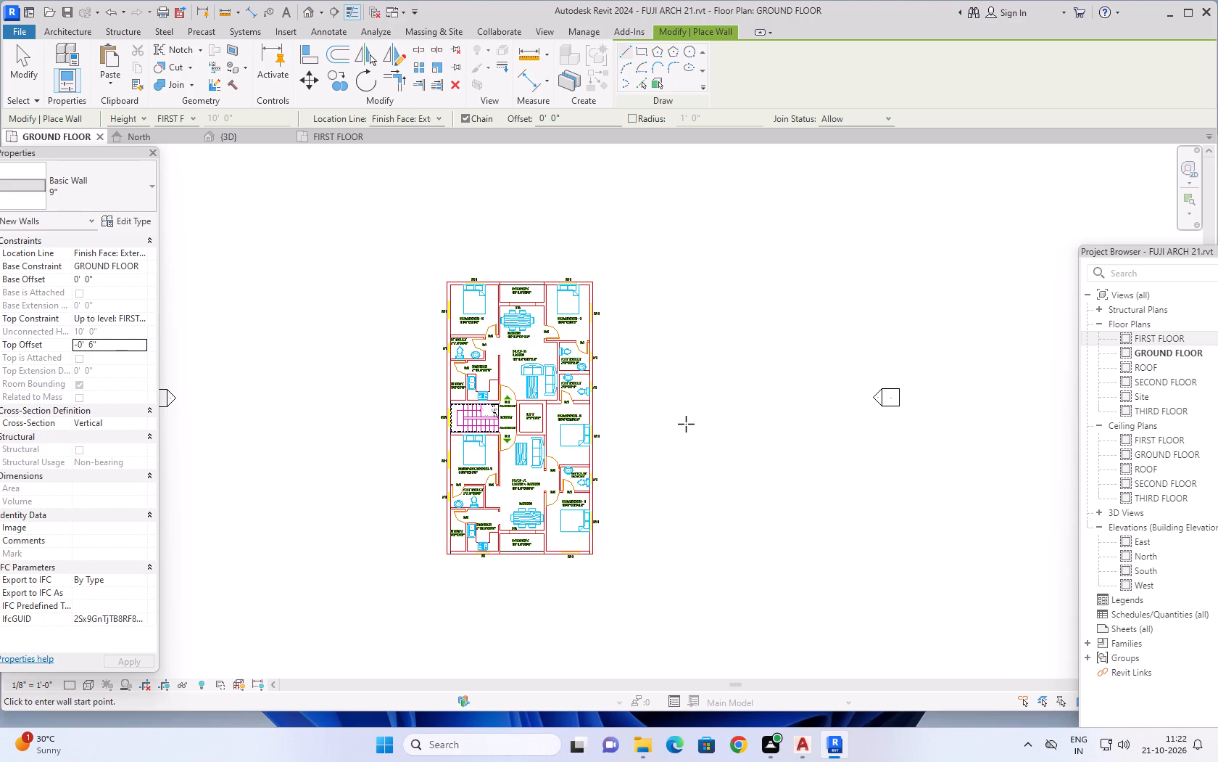
scroll(658, 427, "up", 5)
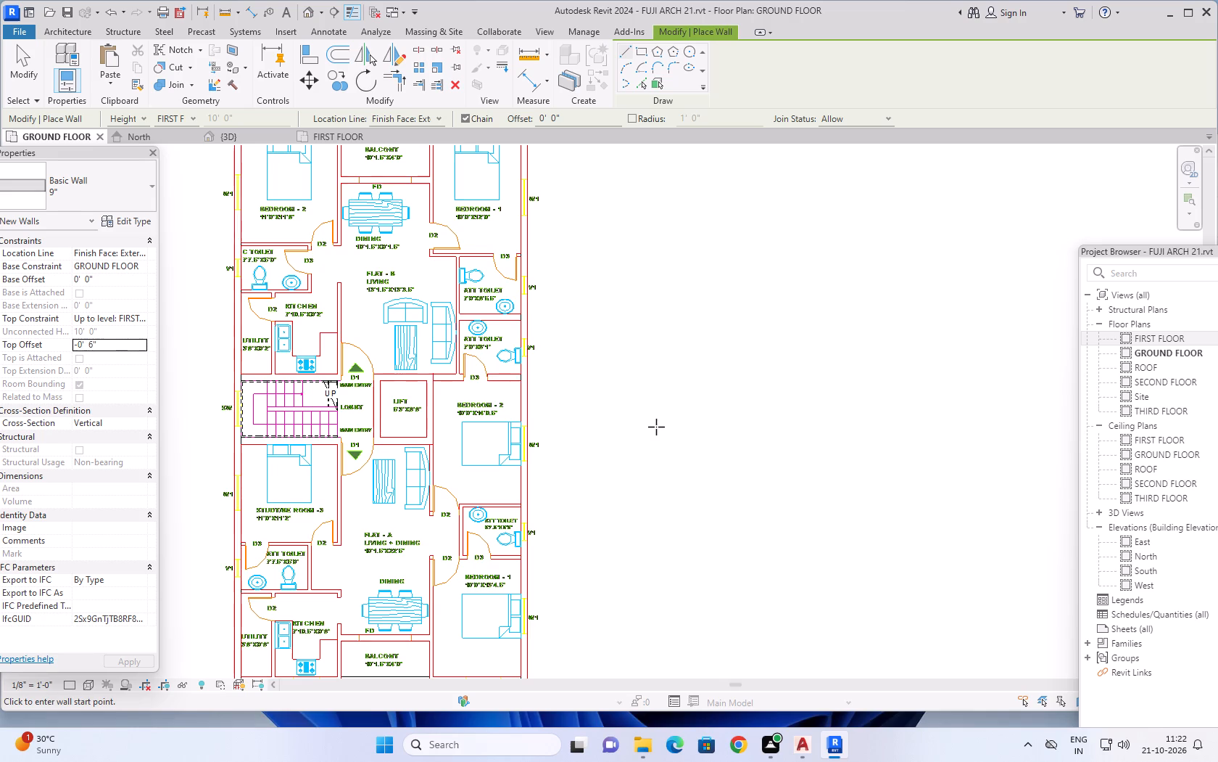
middle_click_drag(655, 427, 831, 415)
scroll(580, 380, "up", 4)
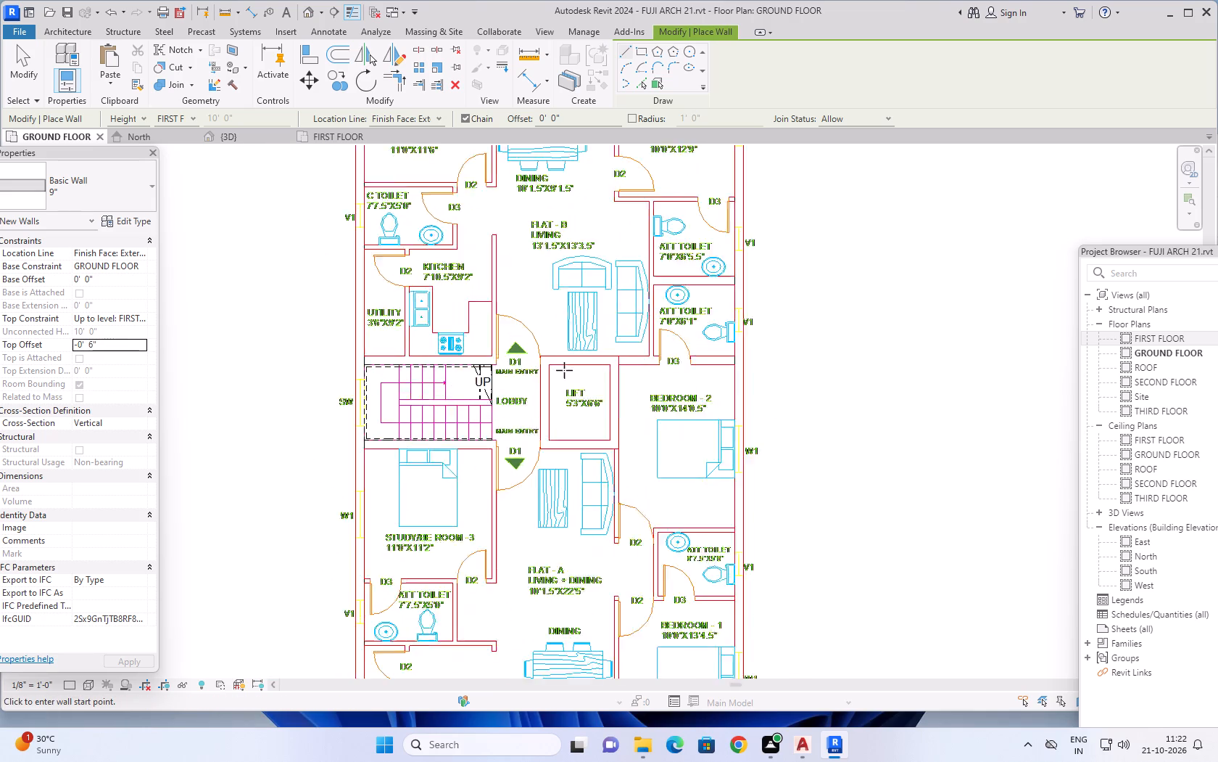
scroll(544, 368, "up", 9)
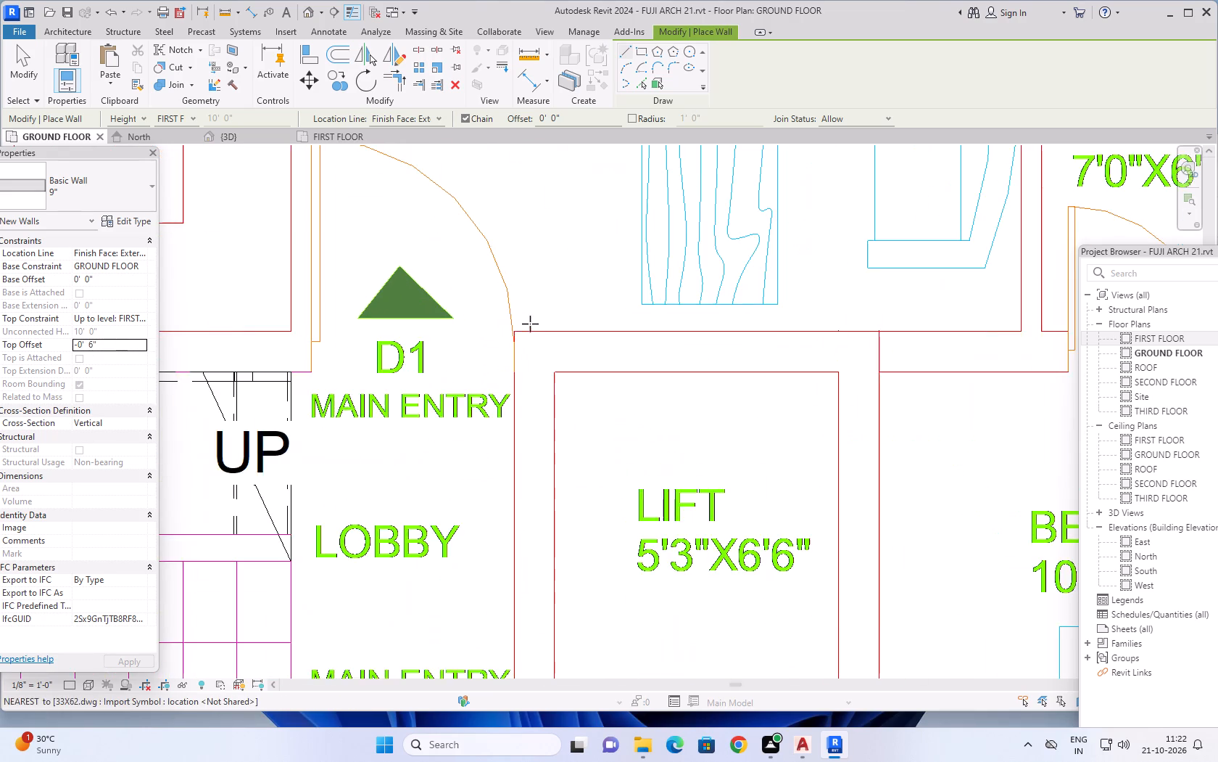
scroll(510, 328, "up", 17)
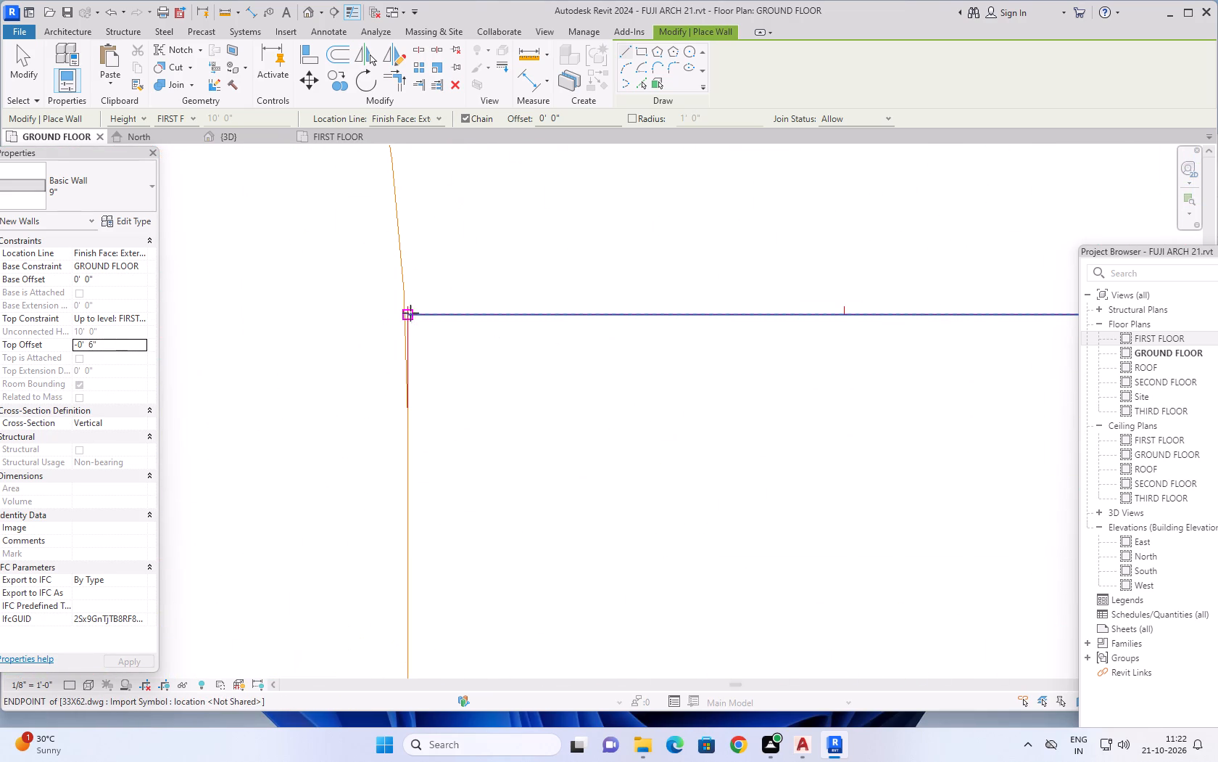
scroll(413, 324, "up", 9)
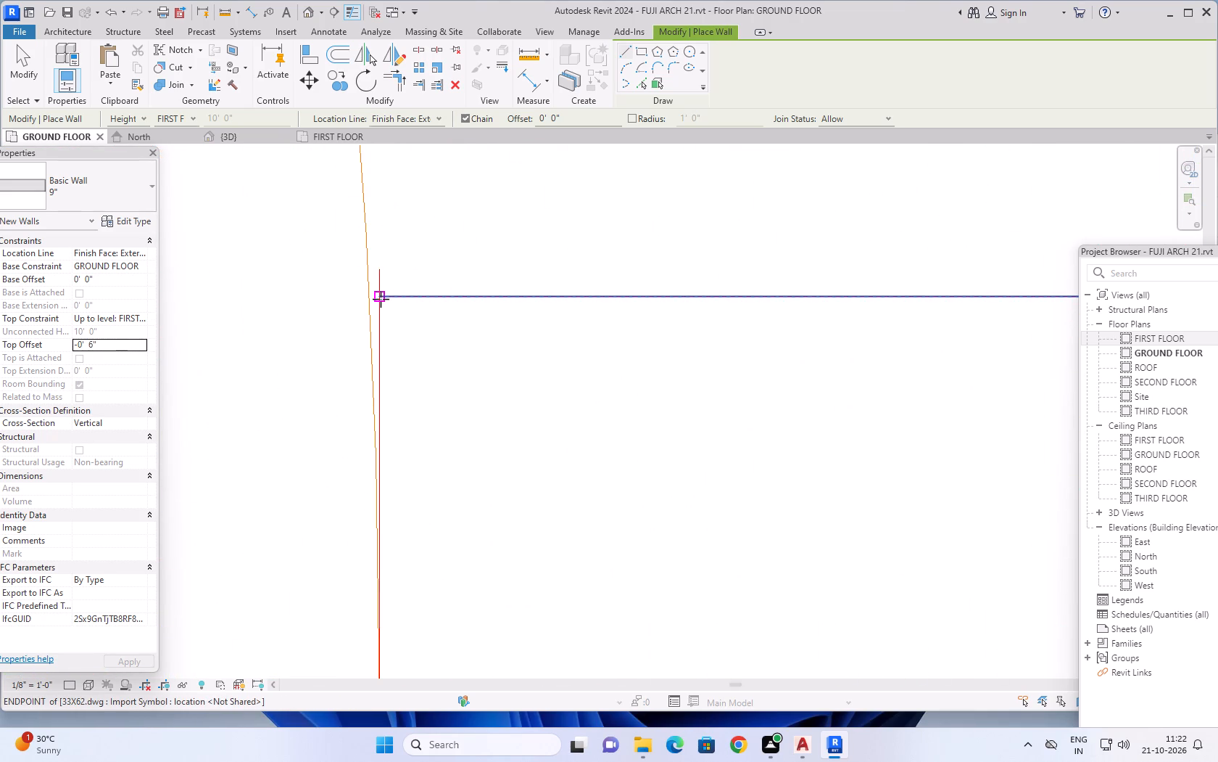
left_click(381, 299)
scroll(598, 587, "down", 17)
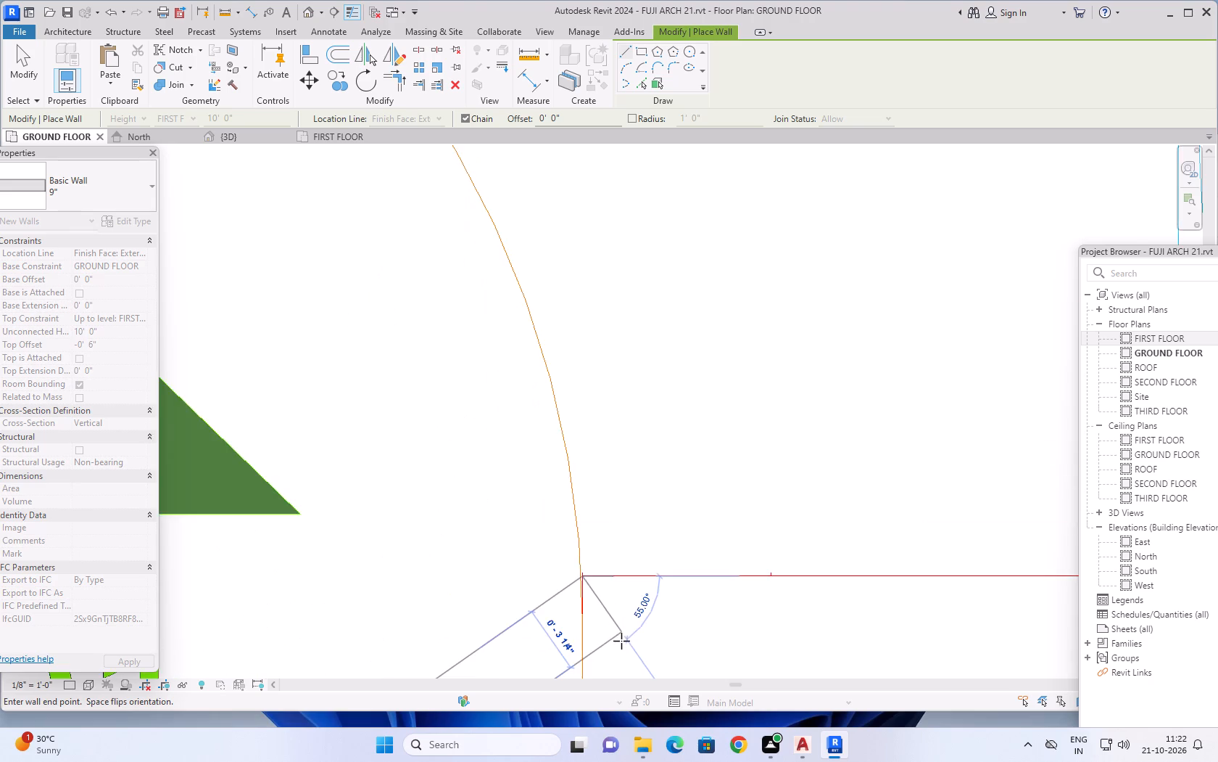
scroll(621, 641, "down", 7)
middle_click_drag(618, 652, 576, 288)
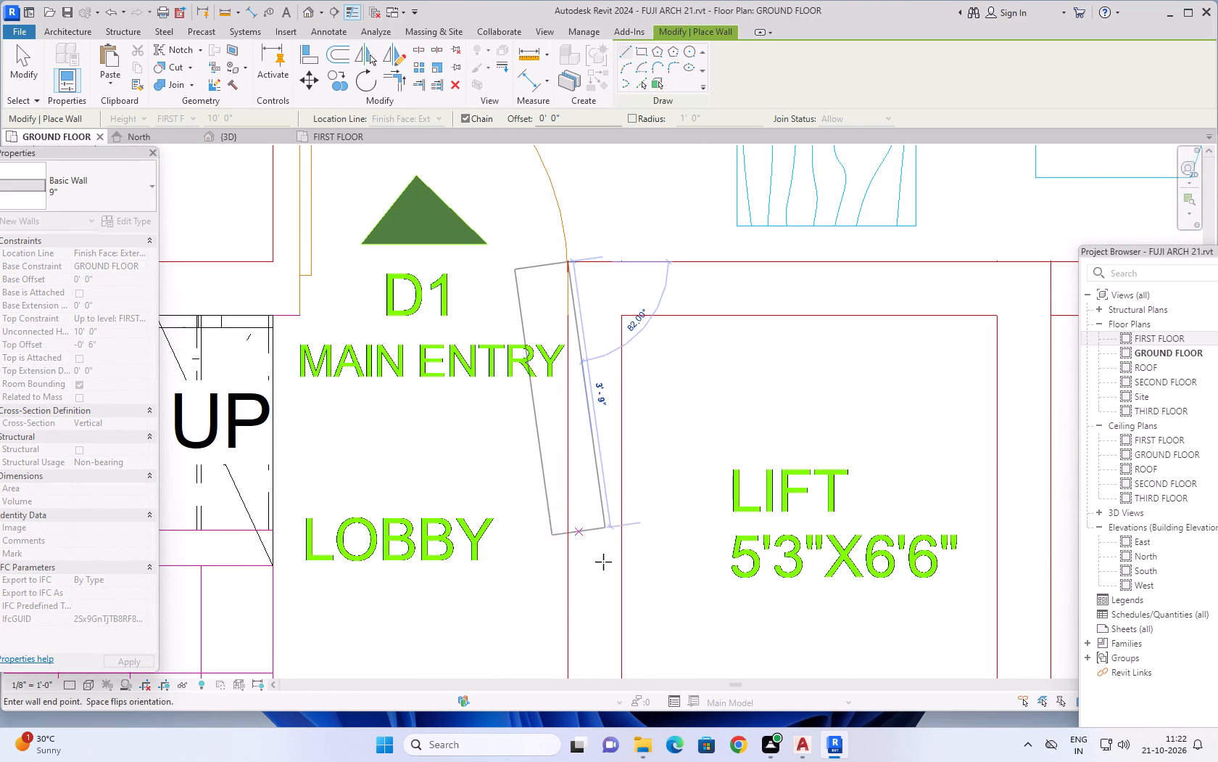
scroll(597, 629, "down", 4)
middle_click_drag(586, 628, 547, 327)
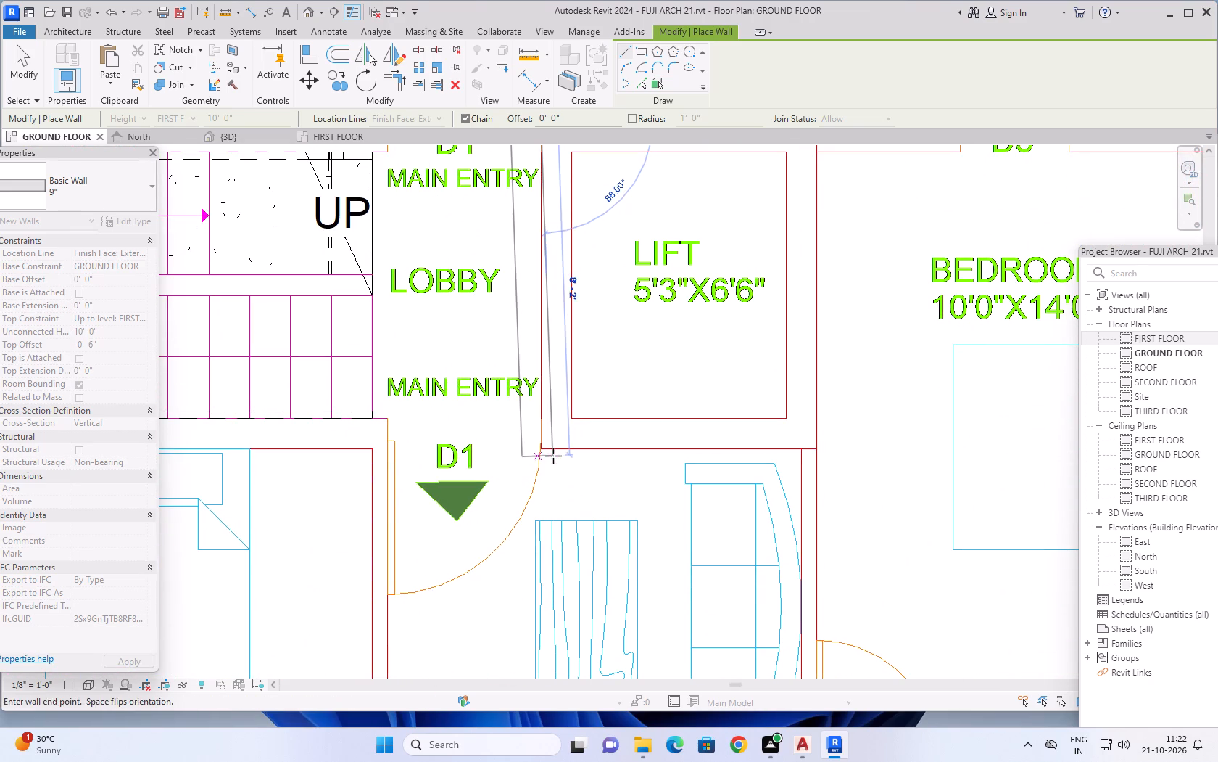
scroll(539, 449, "up", 10)
scroll(627, 451, "up", 3)
scroll(569, 456, "up", 6)
scroll(486, 446, "up", 5)
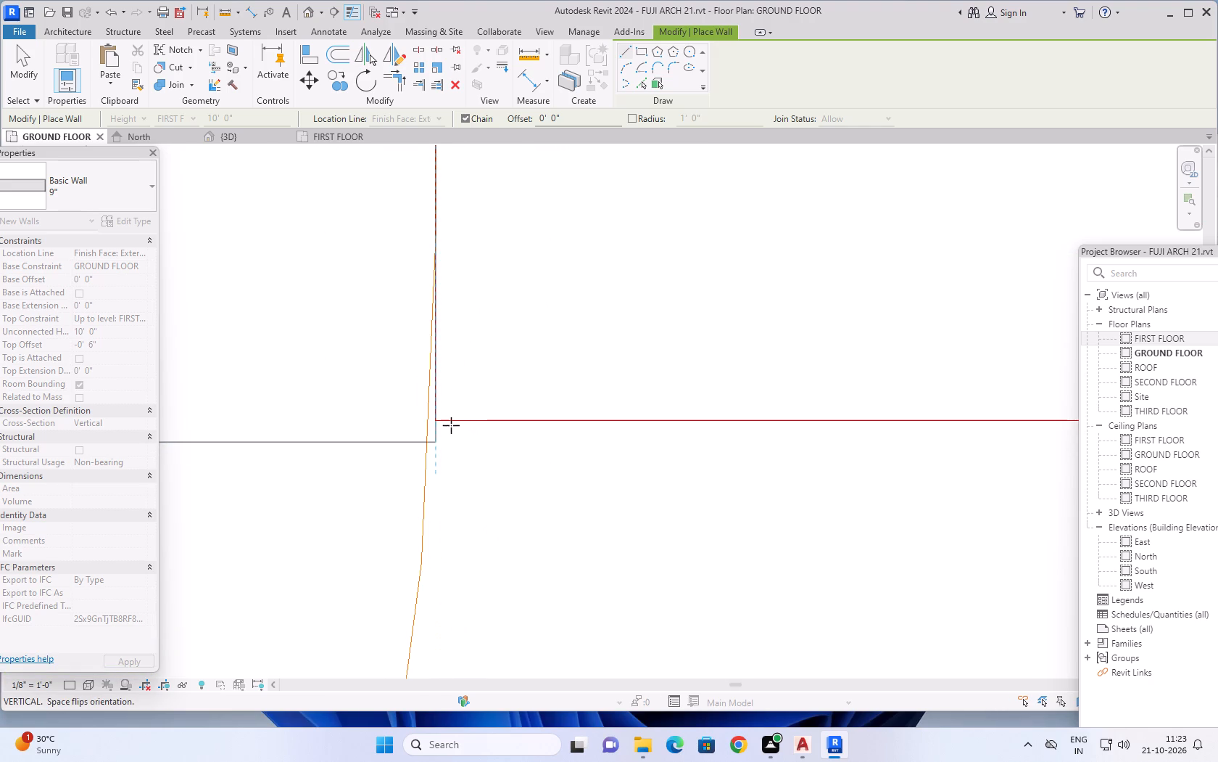
key("space")
left_click(429, 419)
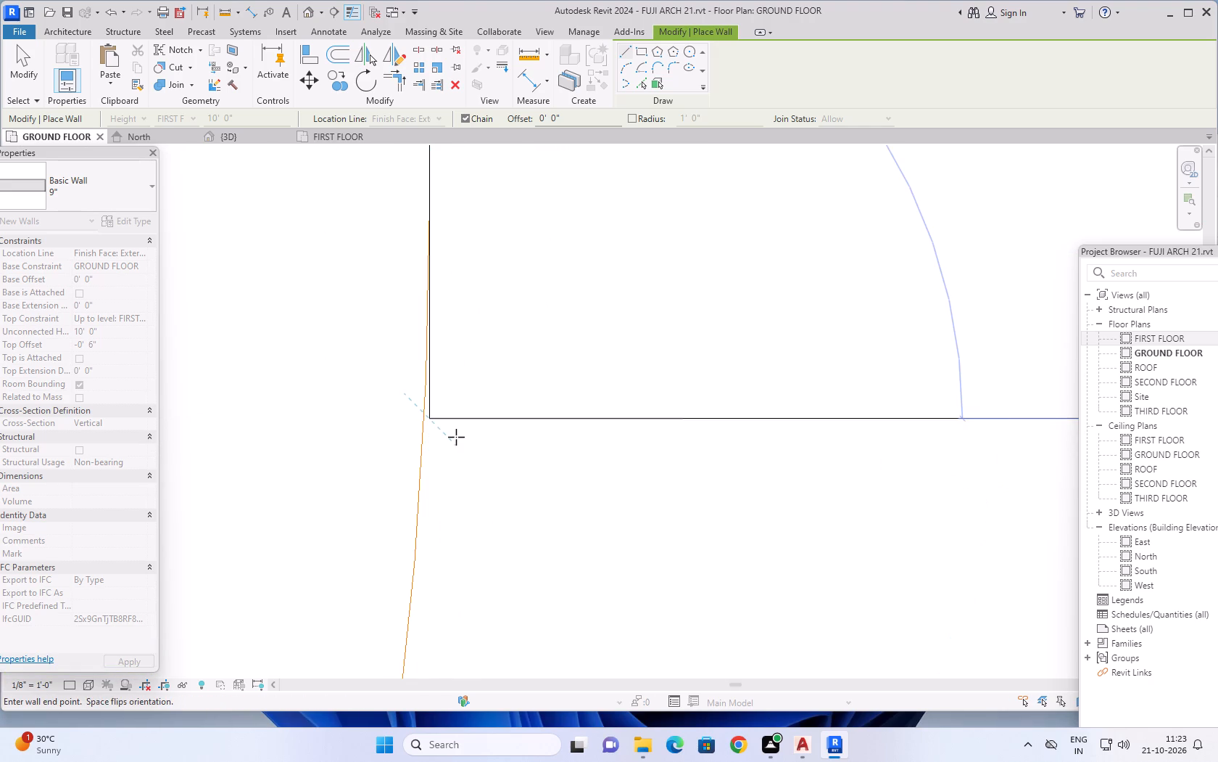
Continue the 9" wall along the lift's Flat-A side to the shaft's outer corner at Flat-A's Bedroom-2.
scroll(796, 448, "down", 15)
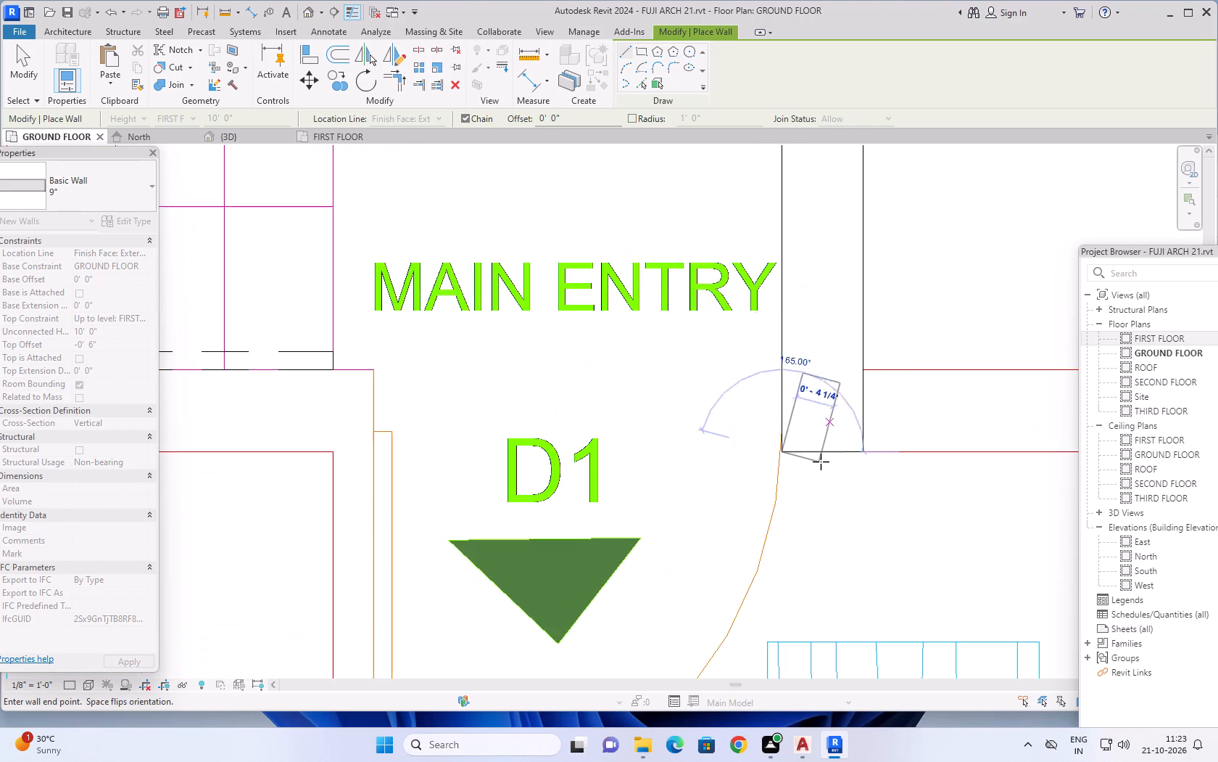
scroll(821, 462, "down", 10)
middle_click_drag(852, 490, 299, 549)
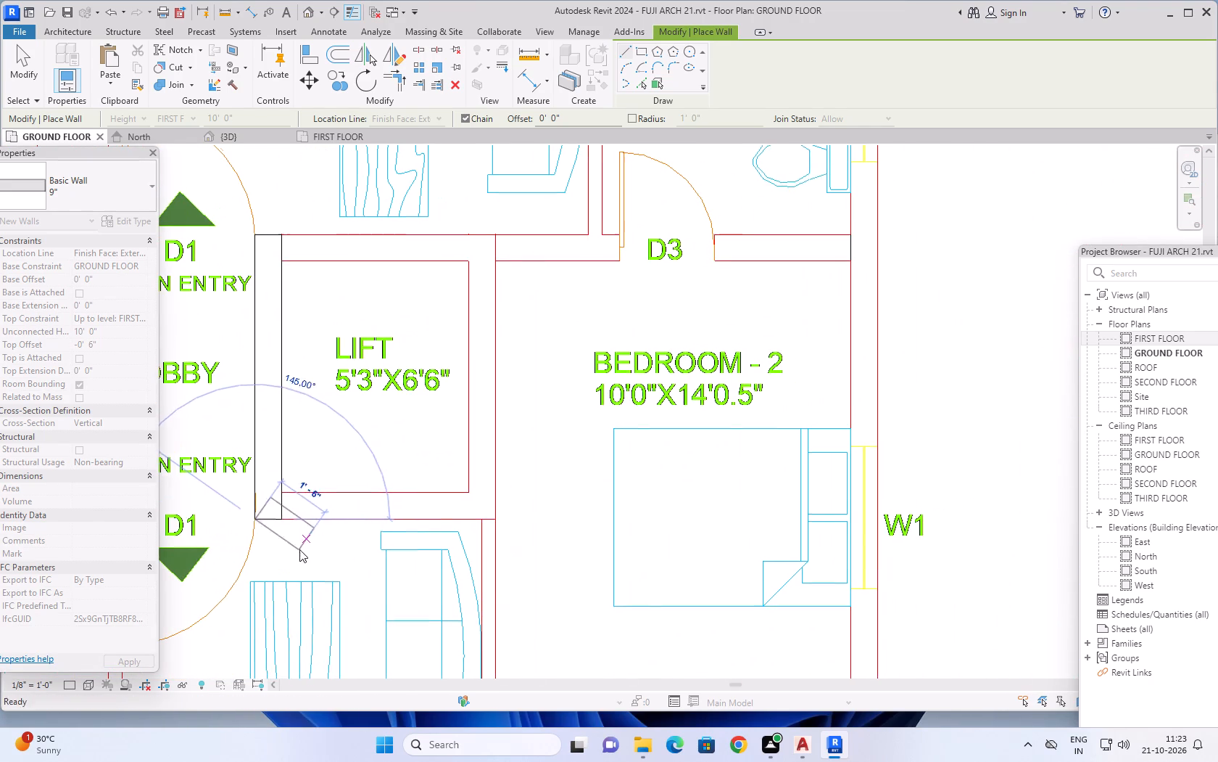
scroll(497, 515, "up", 13)
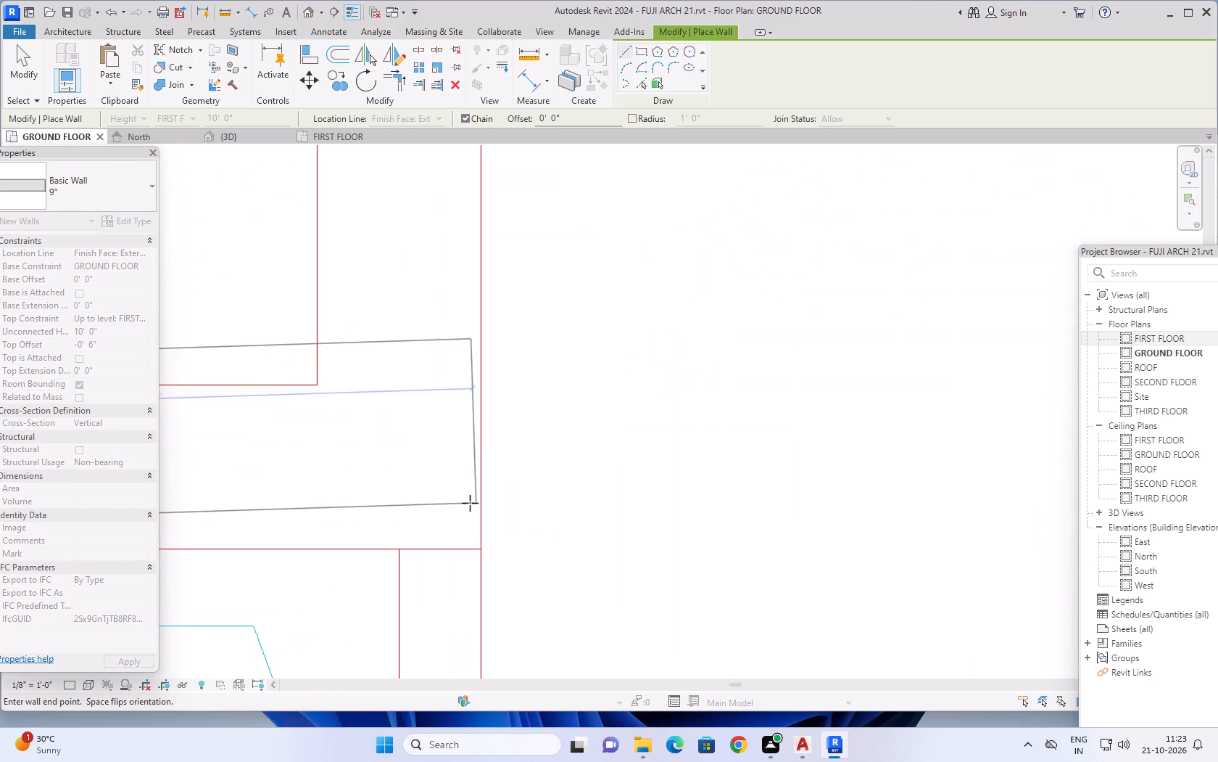
left_click(484, 546)
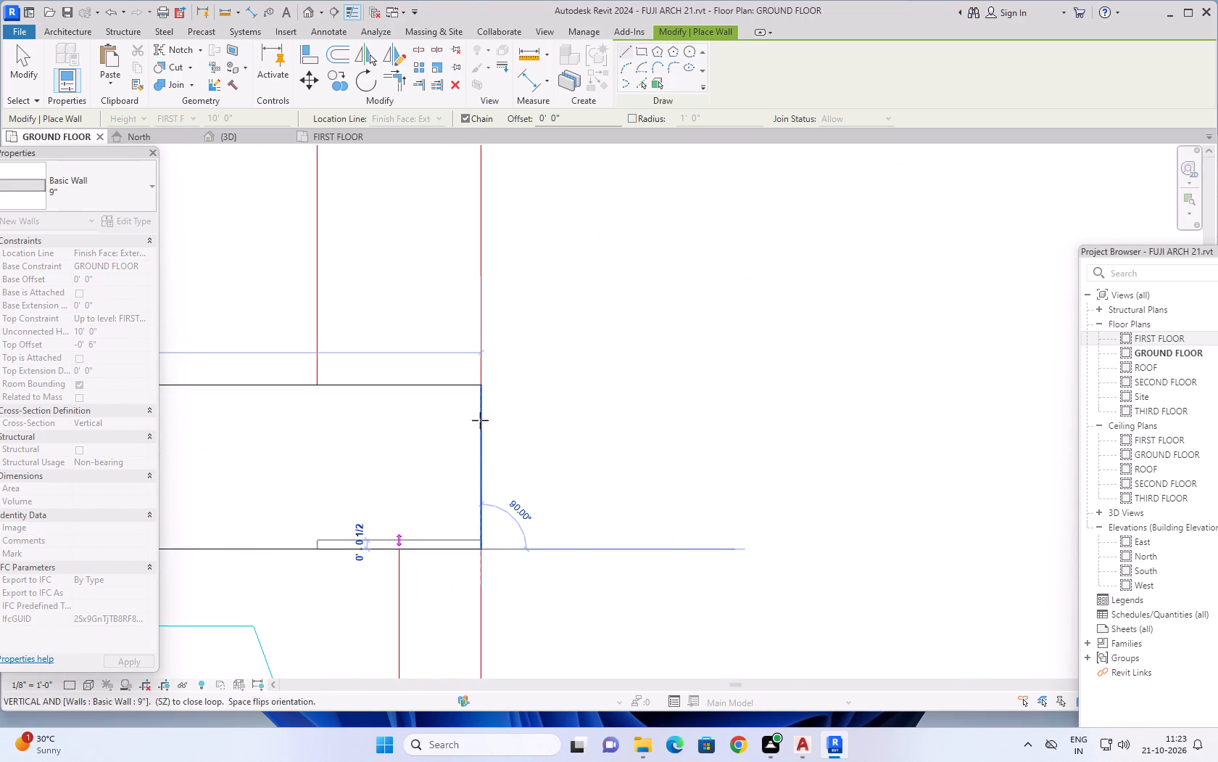
Continue the 9" wall along the lift's Bedroom-2 side to the shaft's outer corner at Flat-B's living room.
scroll(497, 326, "down", 10)
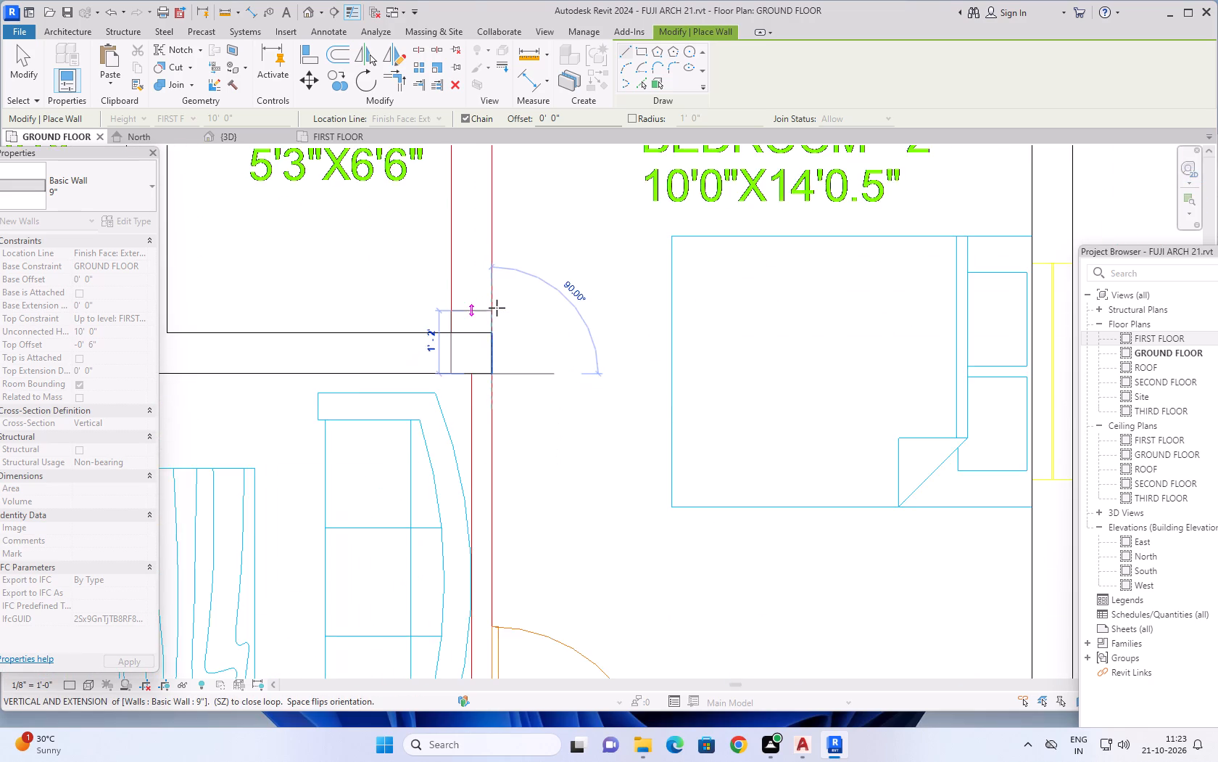
scroll(497, 308, "down", 4)
middle_click_drag(497, 276, 514, 602)
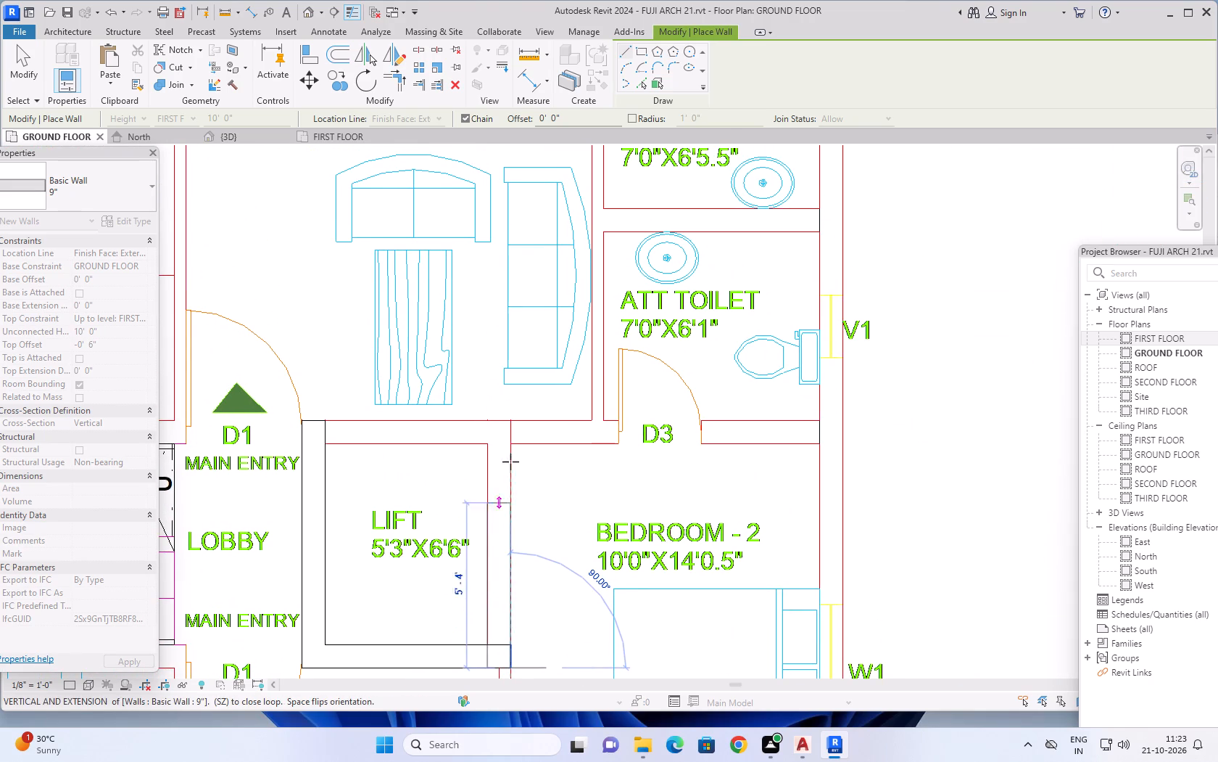
scroll(510, 431, "up", 8)
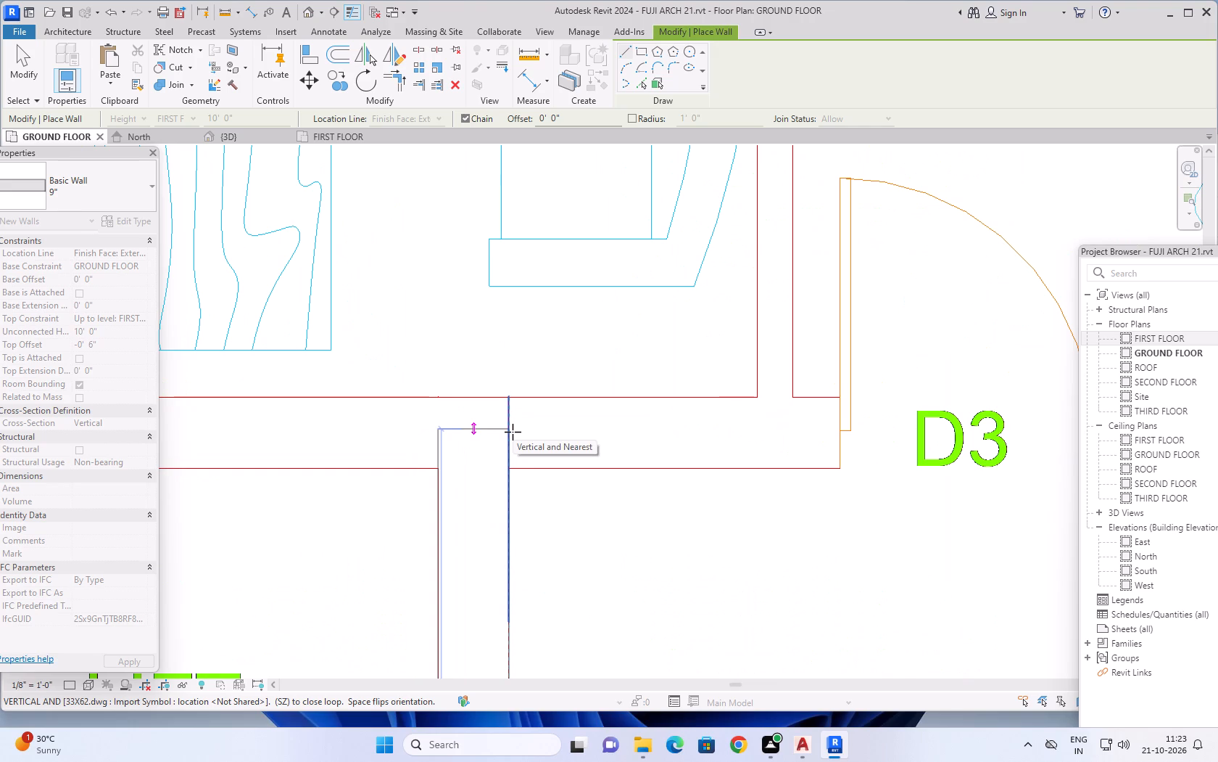
scroll(510, 432, "up", 3)
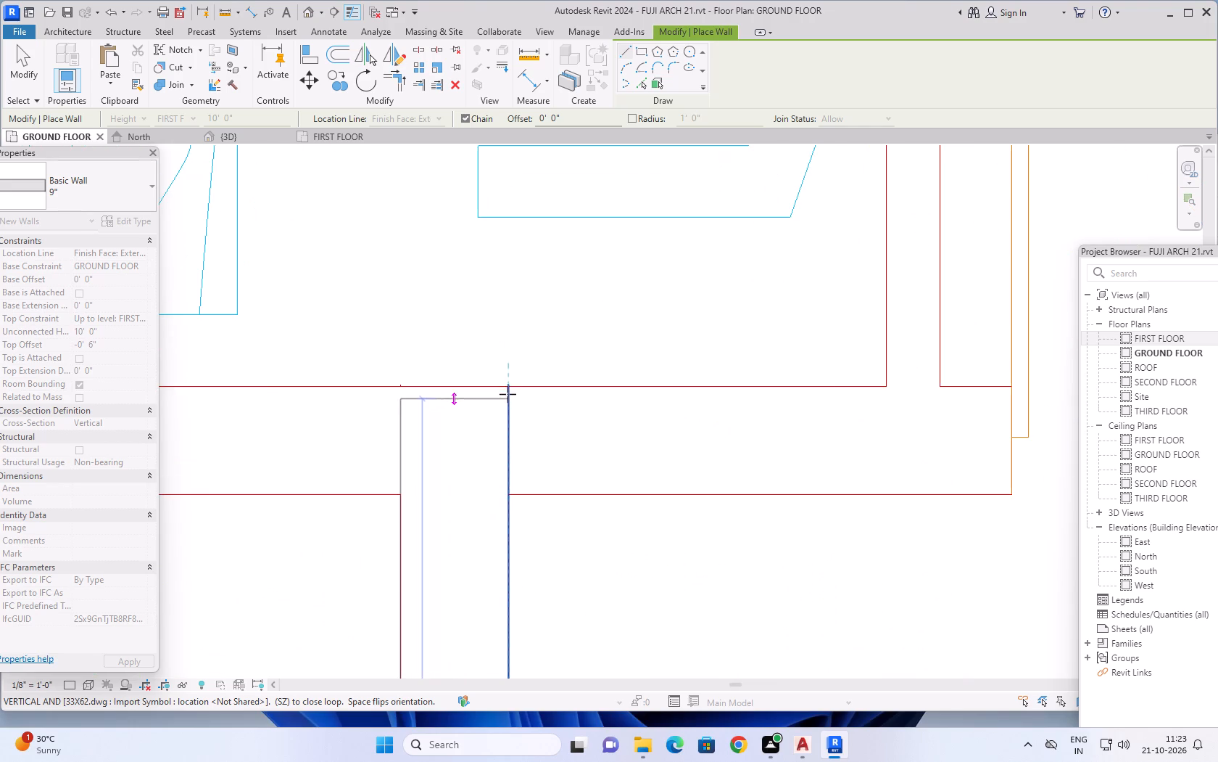
scroll(506, 390, "up", 5)
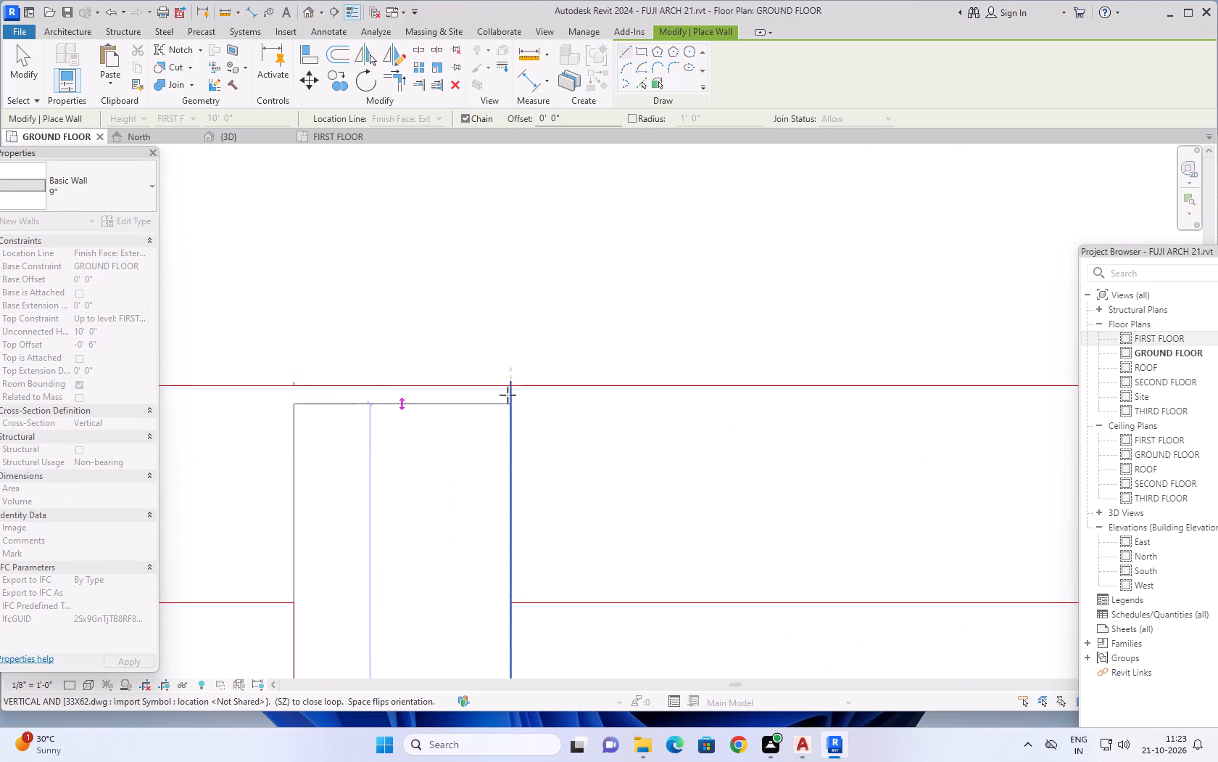
scroll(507, 390, "up", 20)
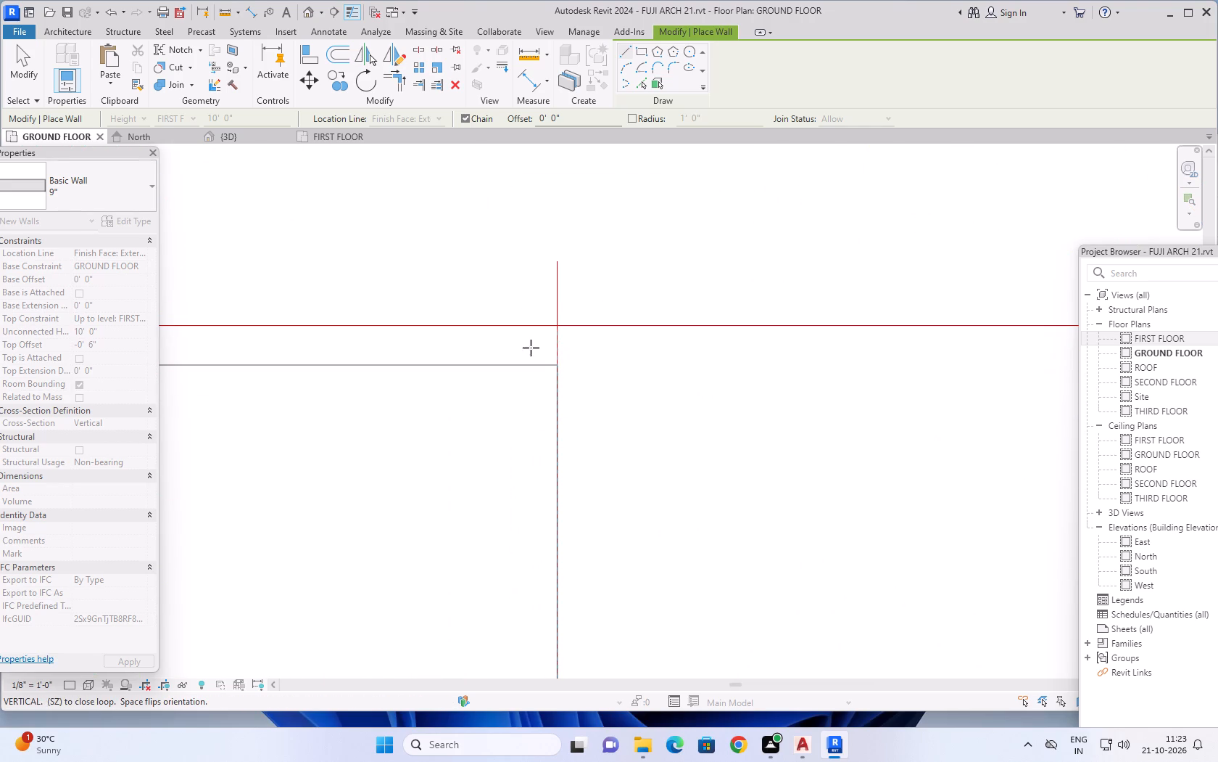
left_click(559, 325)
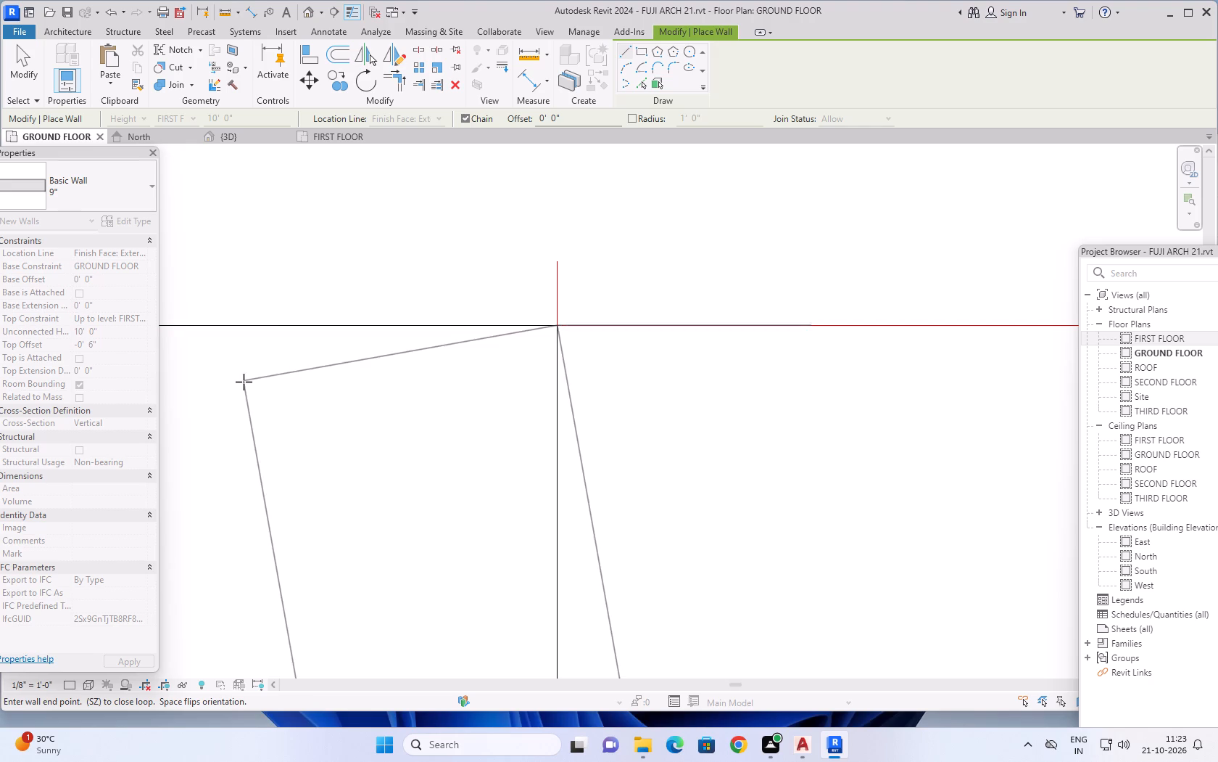
Close the lift enclosure with a 9" wall along its Flat-B side, ending at the lobby-side wall's inner face, and finish wall placement.
scroll(243, 385, "down", 17)
scroll(269, 409, "down", 4)
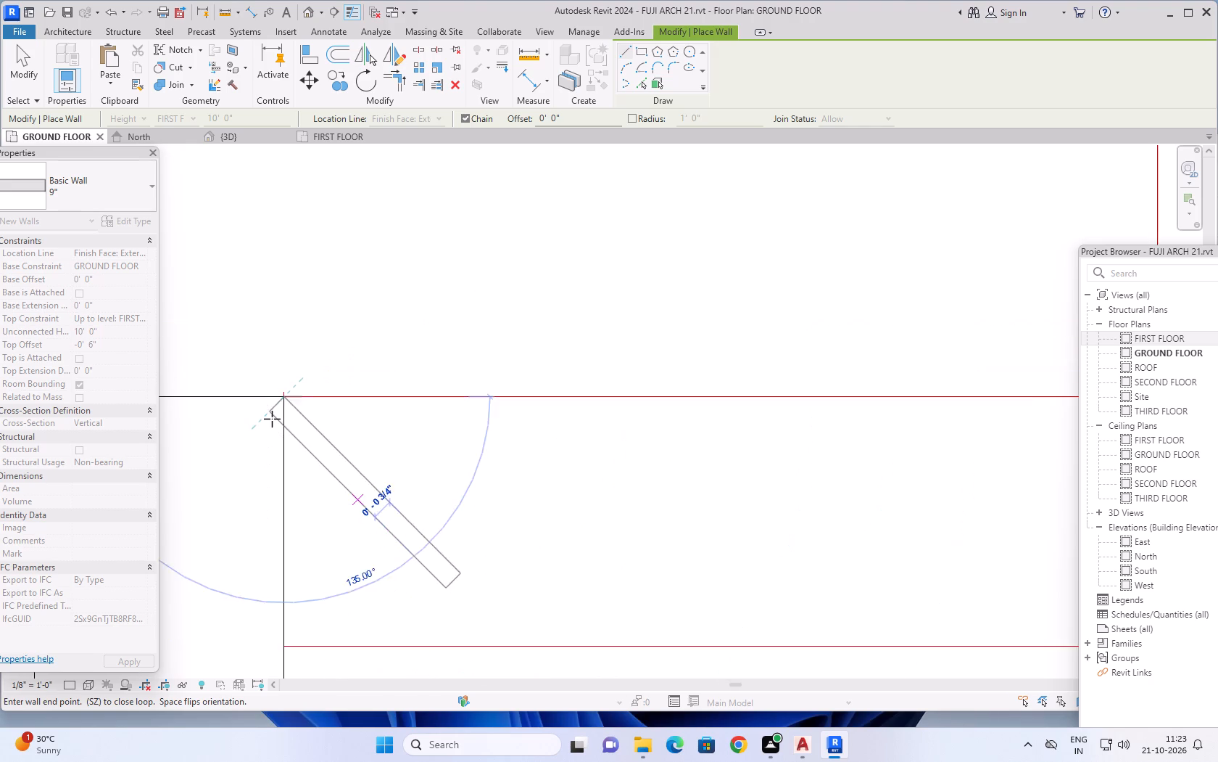
scroll(274, 422, "down", 9)
middle_click_drag(278, 435, 1082, 370)
scroll(626, 365, "up", 6)
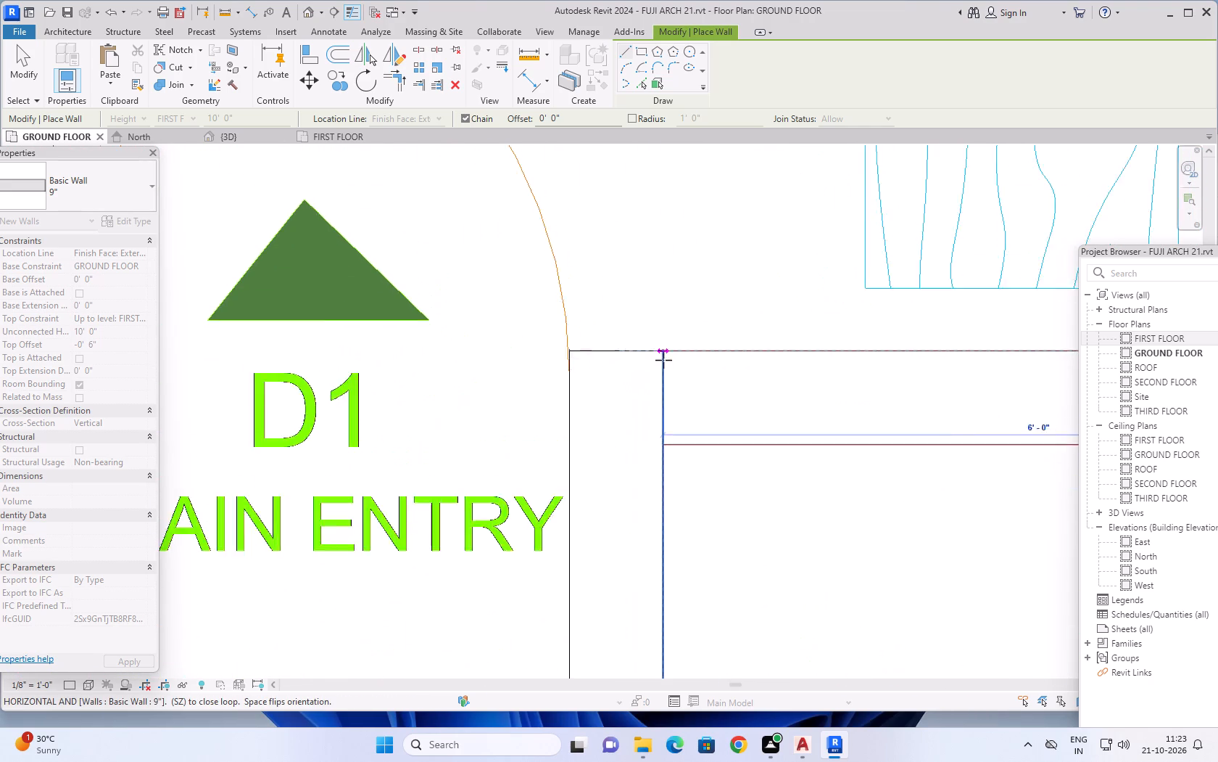
scroll(663, 360, "up", 2)
left_click(663, 345)
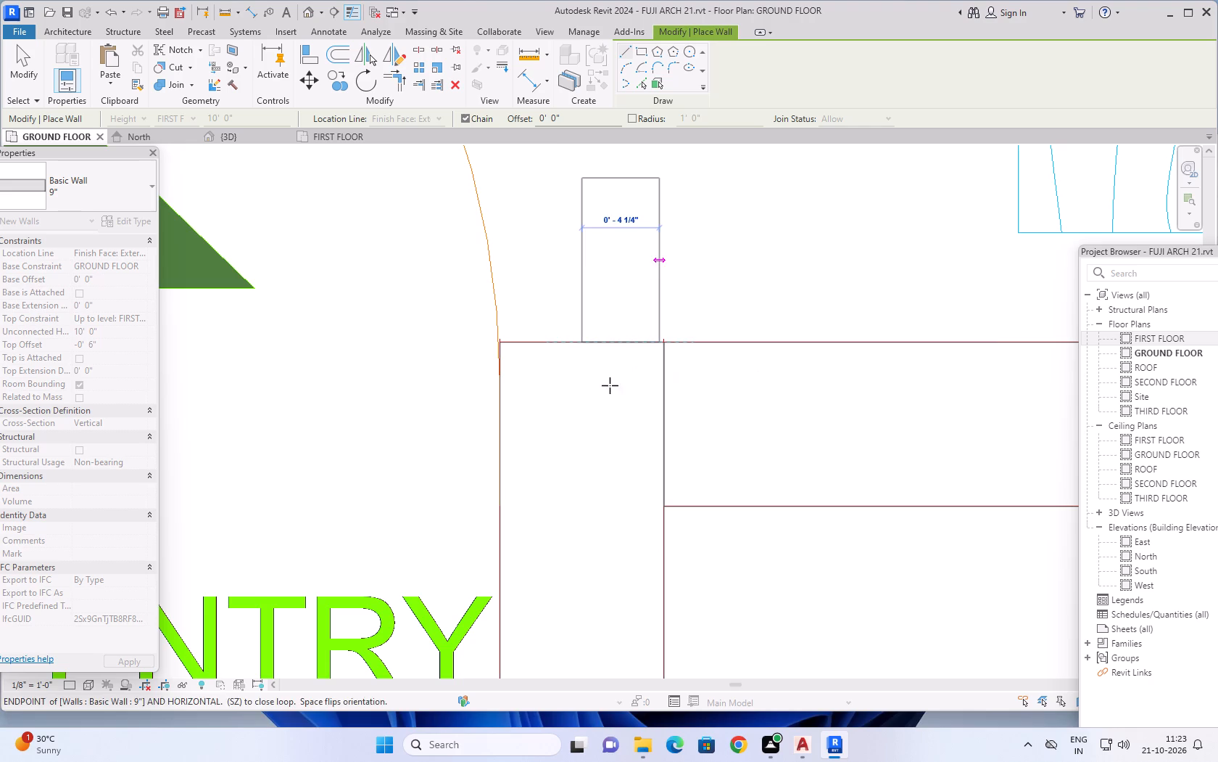
scroll(610, 396, "down", 2)
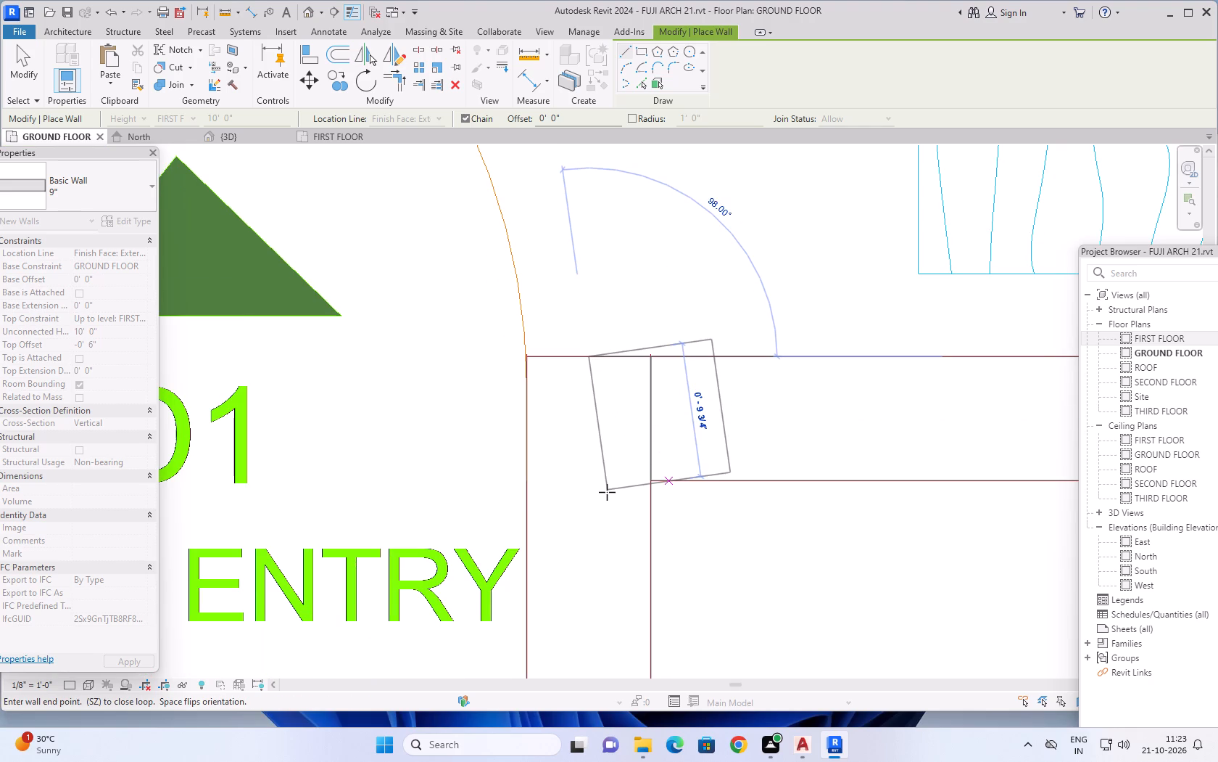
key("Escape")
scroll(609, 491, "down", 14)
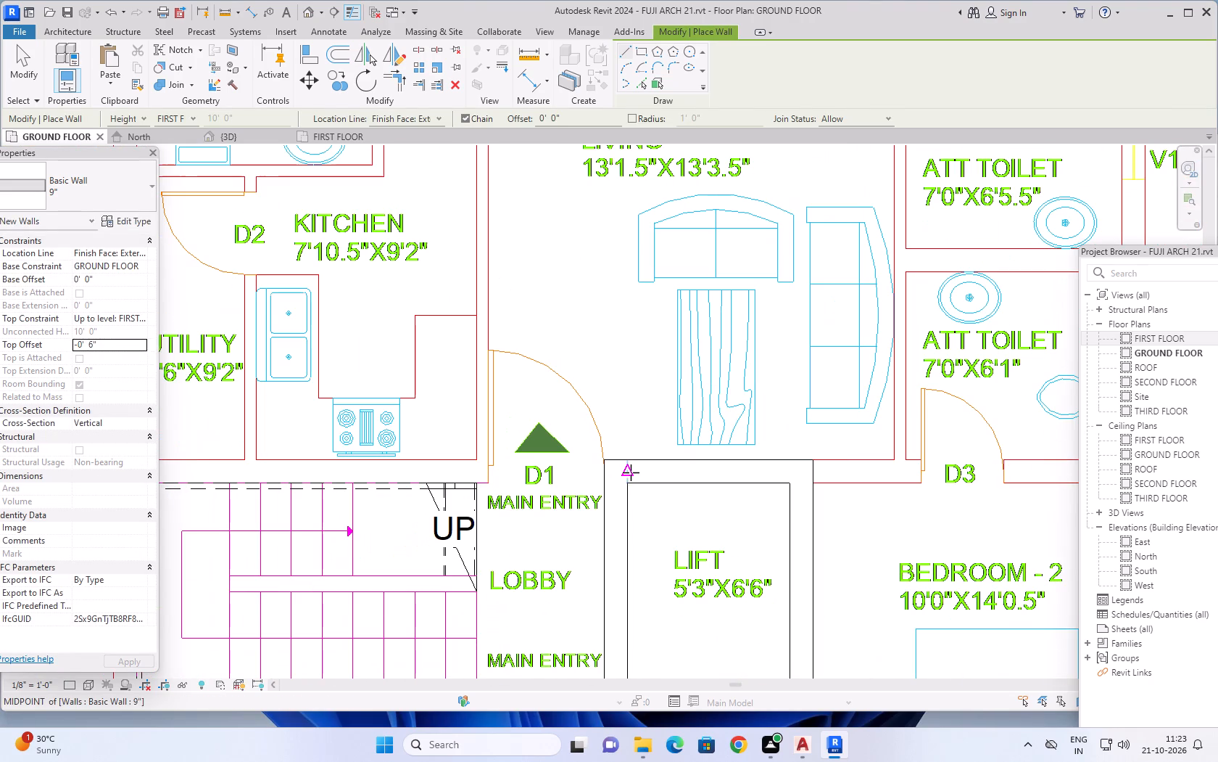
scroll(631, 473, "down", 1)
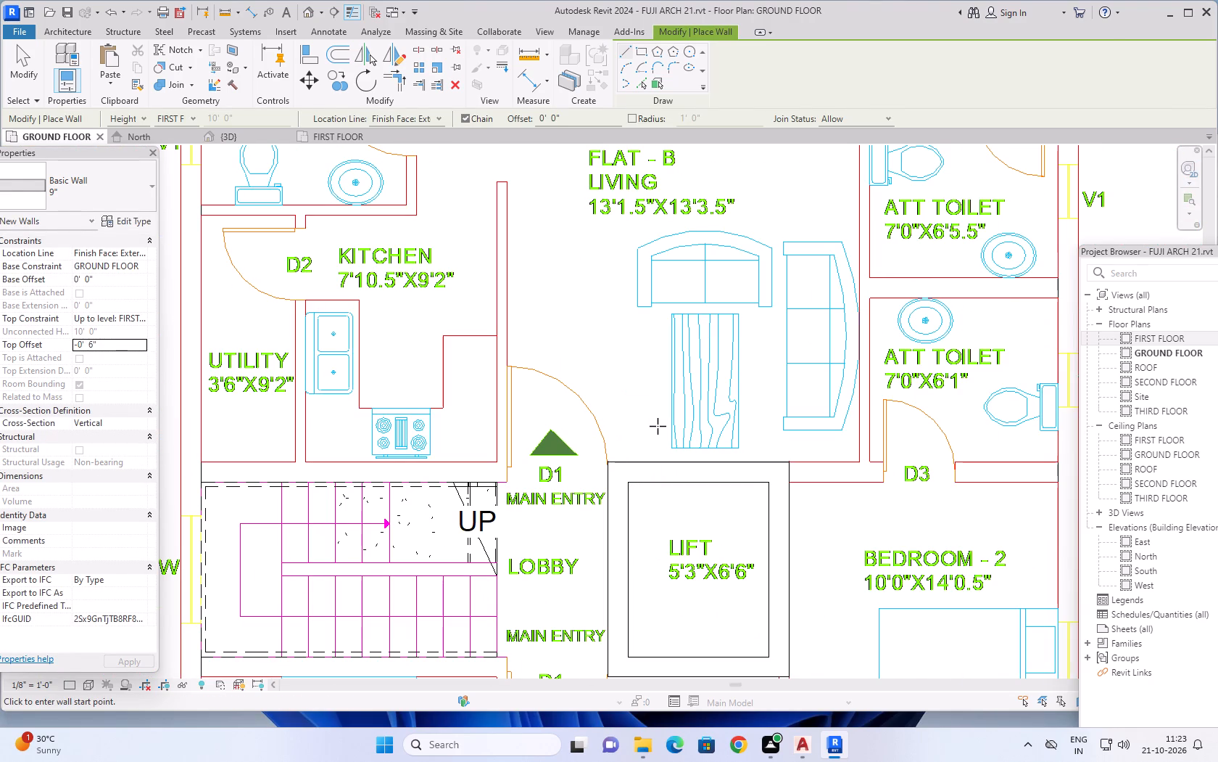
key("Escape")
Examine the ground-floor exterior walls, open front and lift walls beneath the first floor in the 3D view from several sides.
scroll(661, 405, "down", 5)
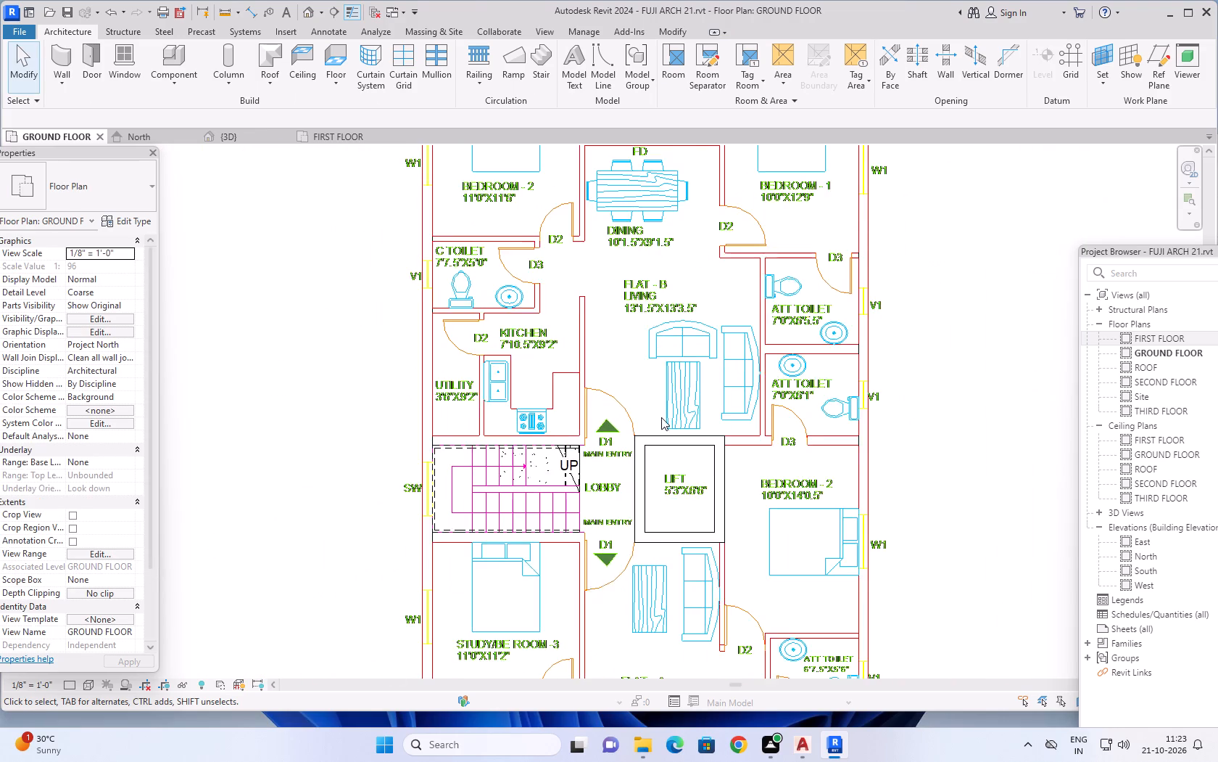
scroll(661, 417, "down", 3)
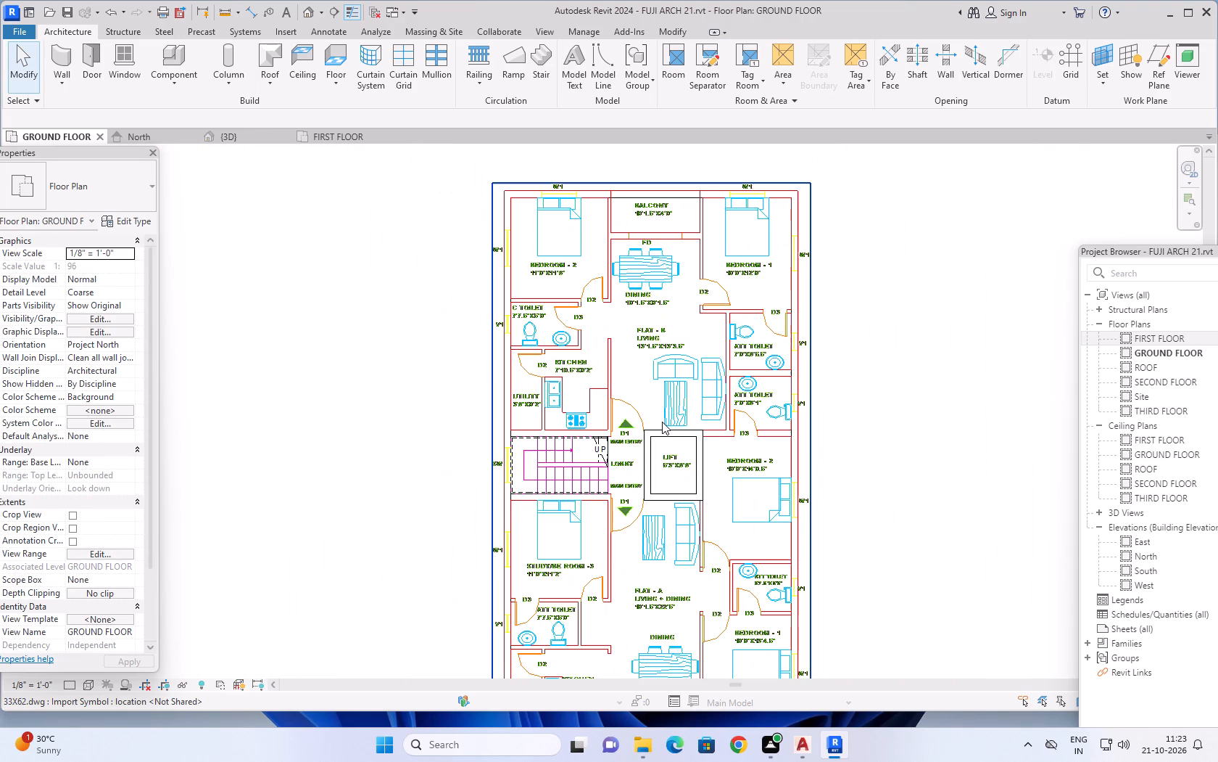
scroll(663, 424, "down", 1)
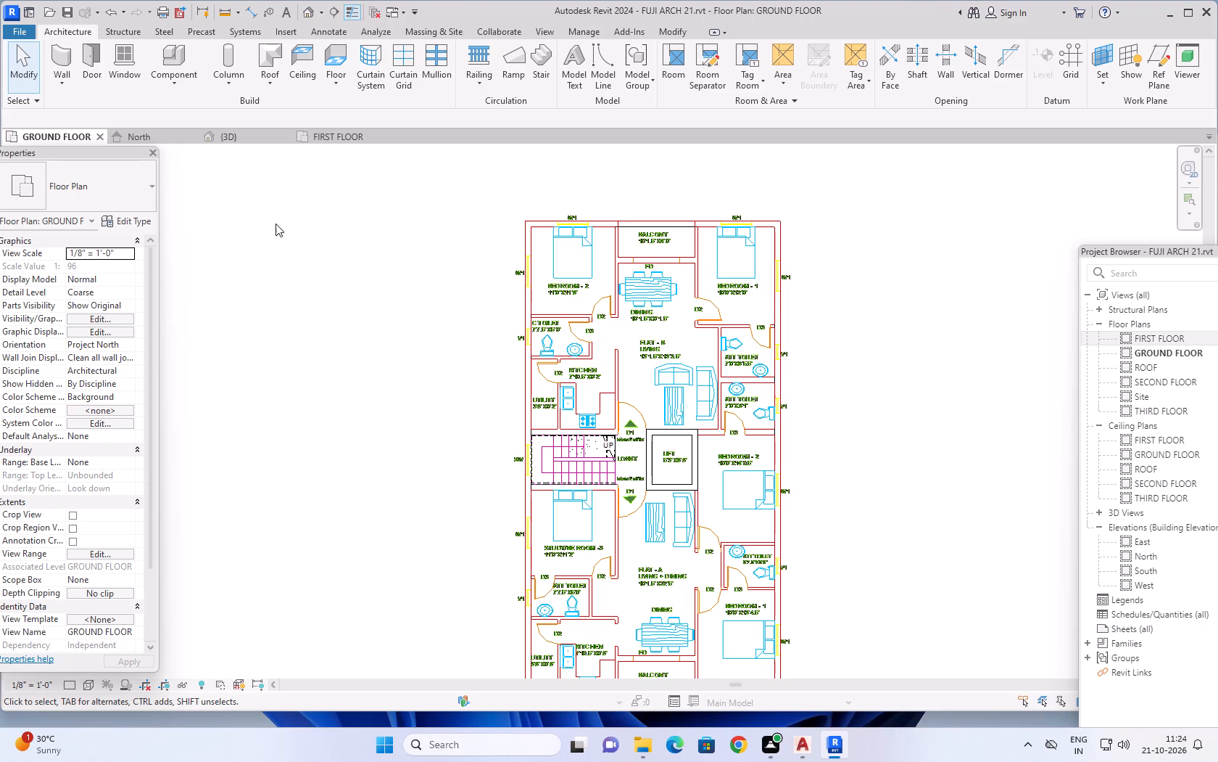
left_click(238, 136)
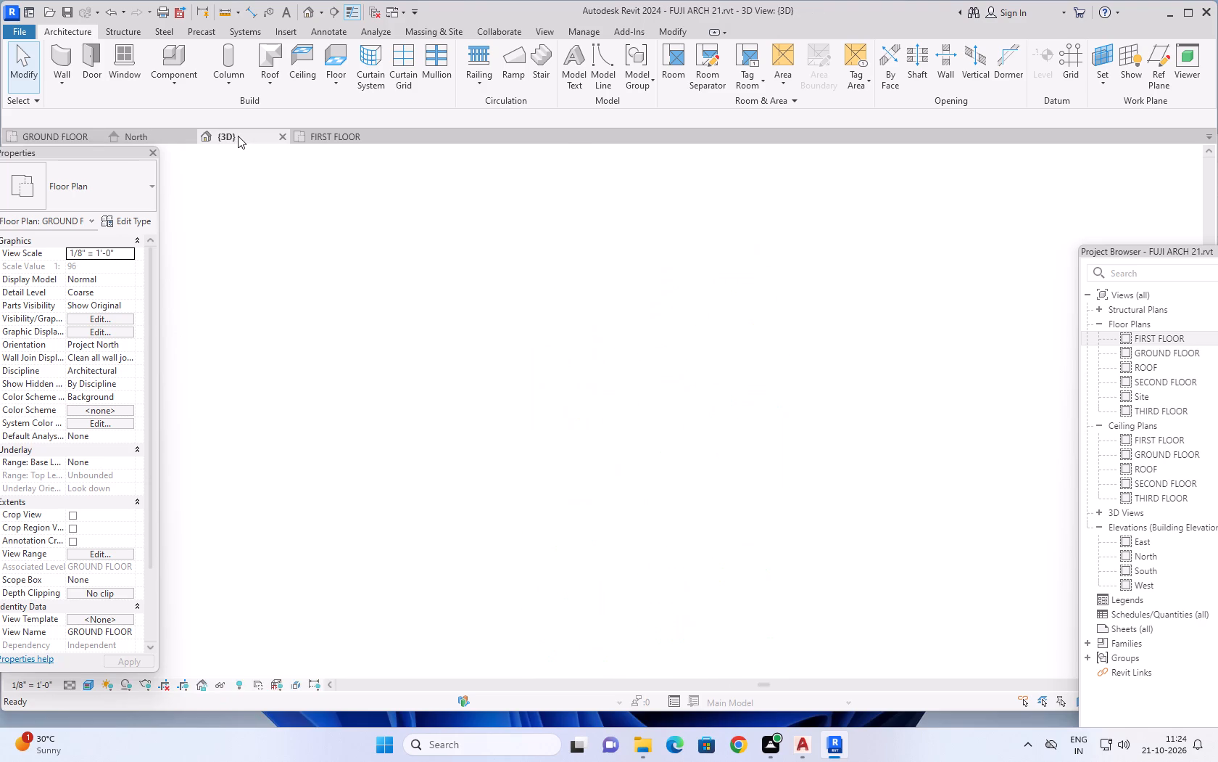
scroll(792, 328, "down", 2)
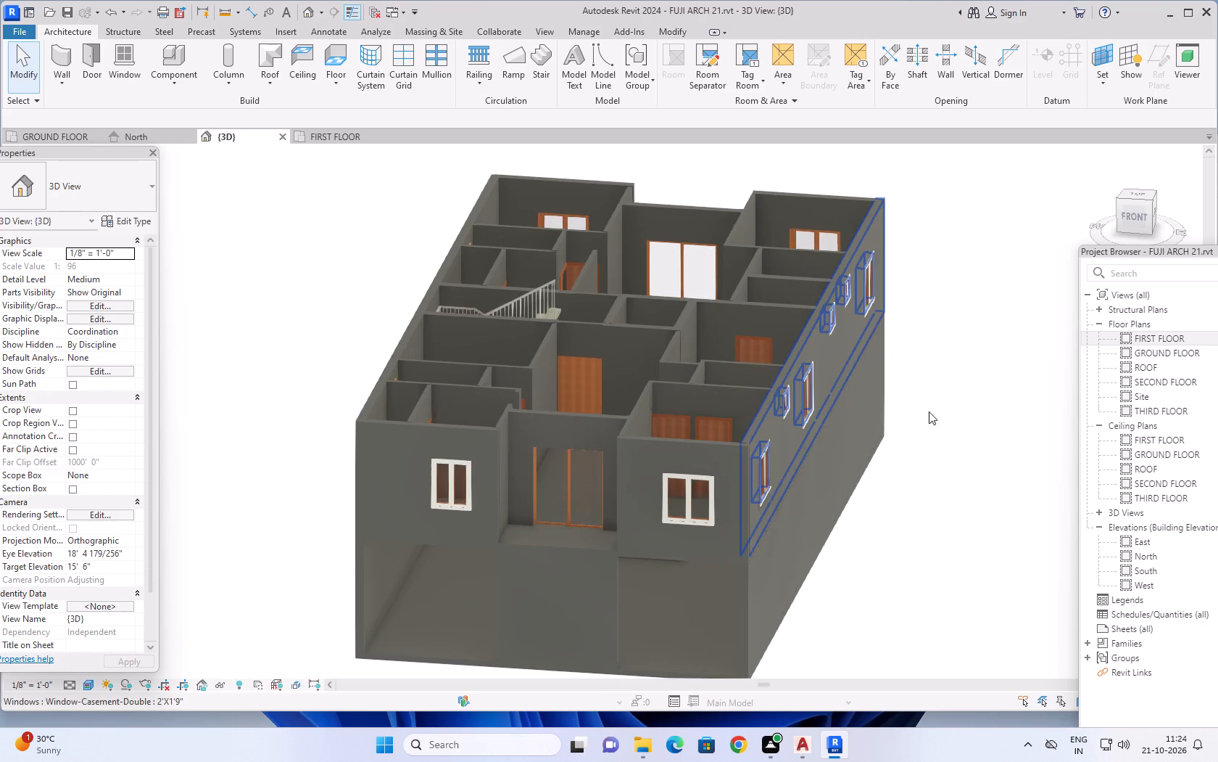
middle_click_drag(959, 434, 874, 443, "shift")
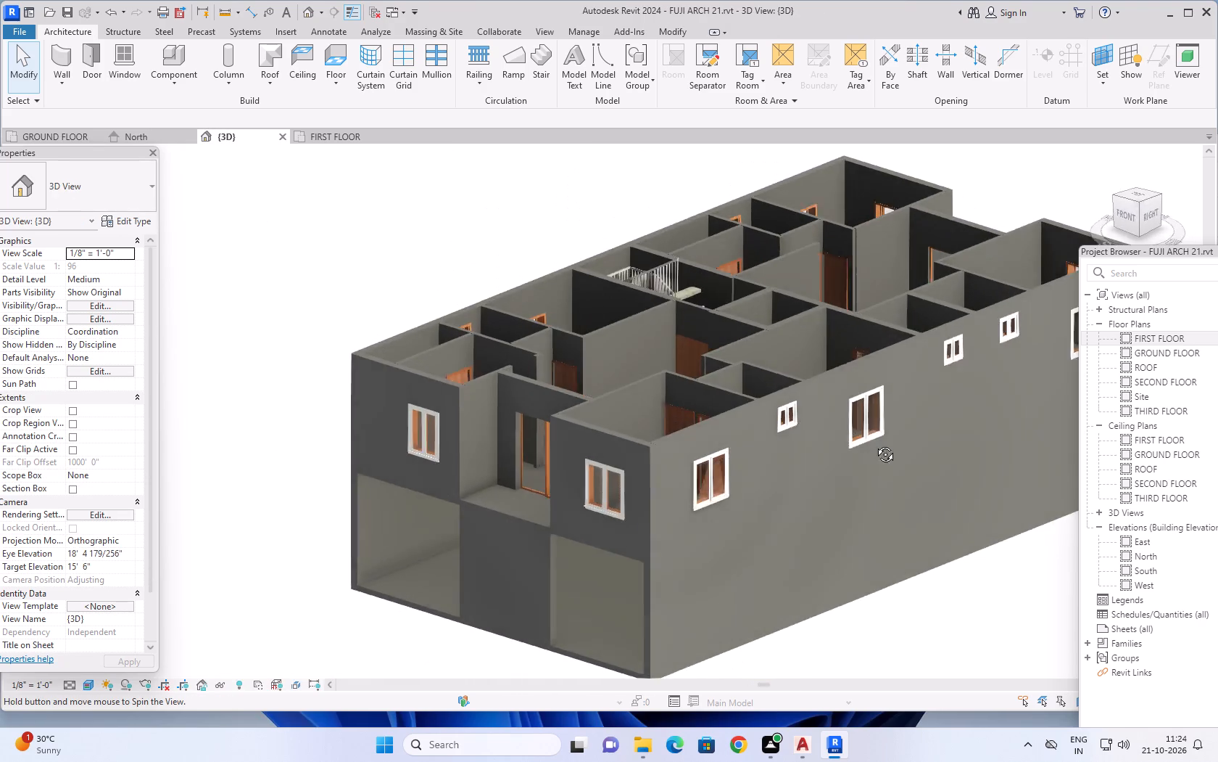
middle_click_drag(874, 443, 972, 435, "shift")
middle_click_drag(974, 517, 985, 452)
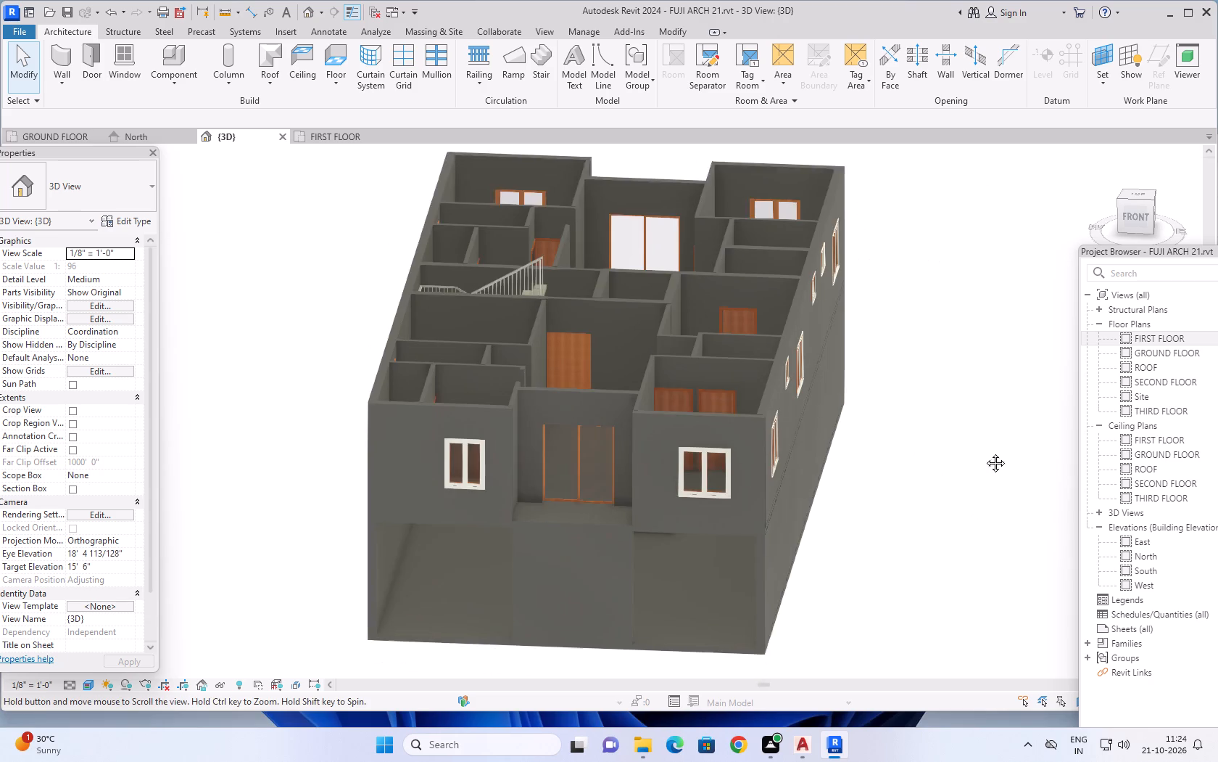
middle_click_drag(985, 452, 985, 414)
middle_click_drag(959, 456, 1034, 472, "shift")
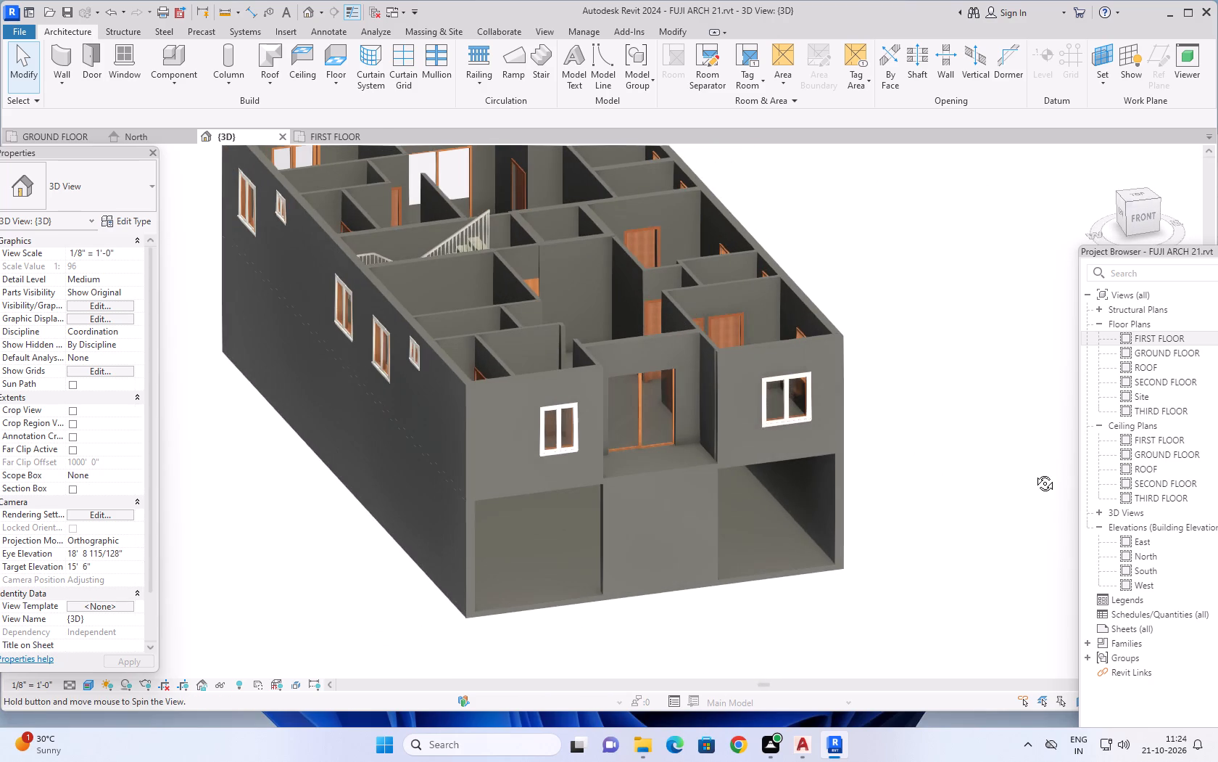
middle_click_drag(1034, 472, 998, 475, "shift")
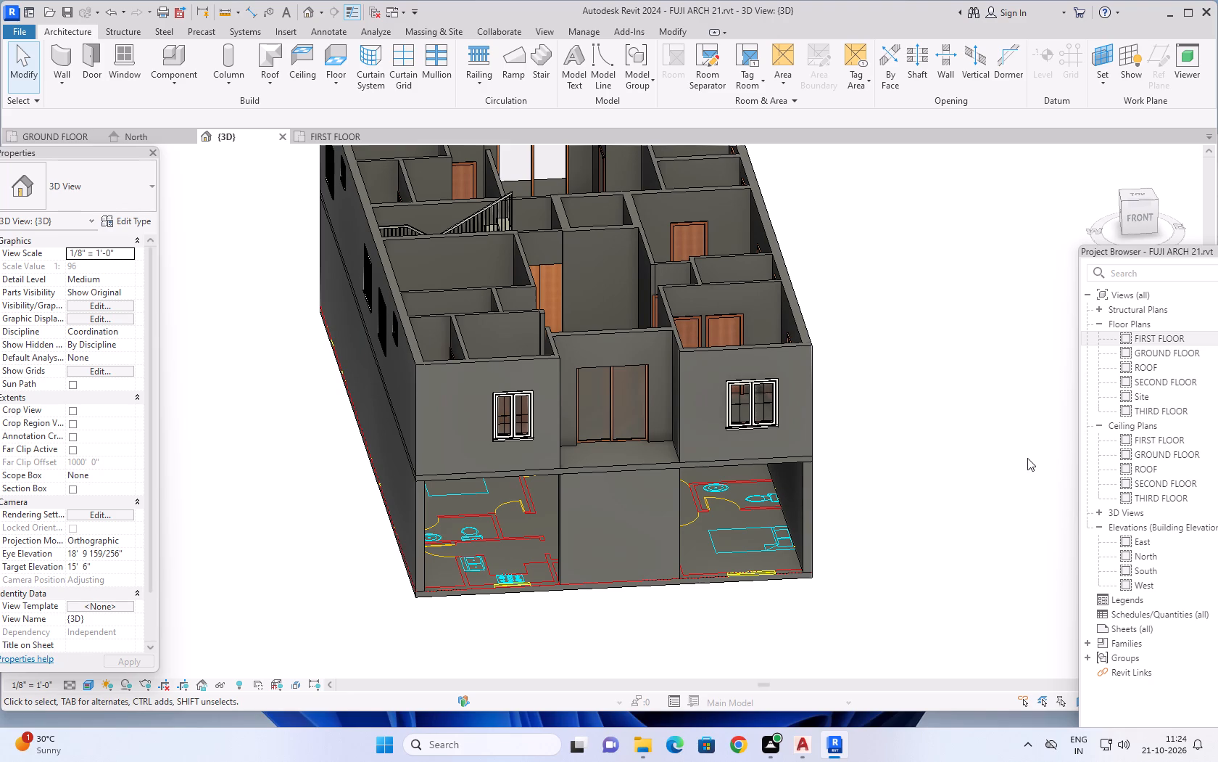
scroll(937, 427, "down", 1)
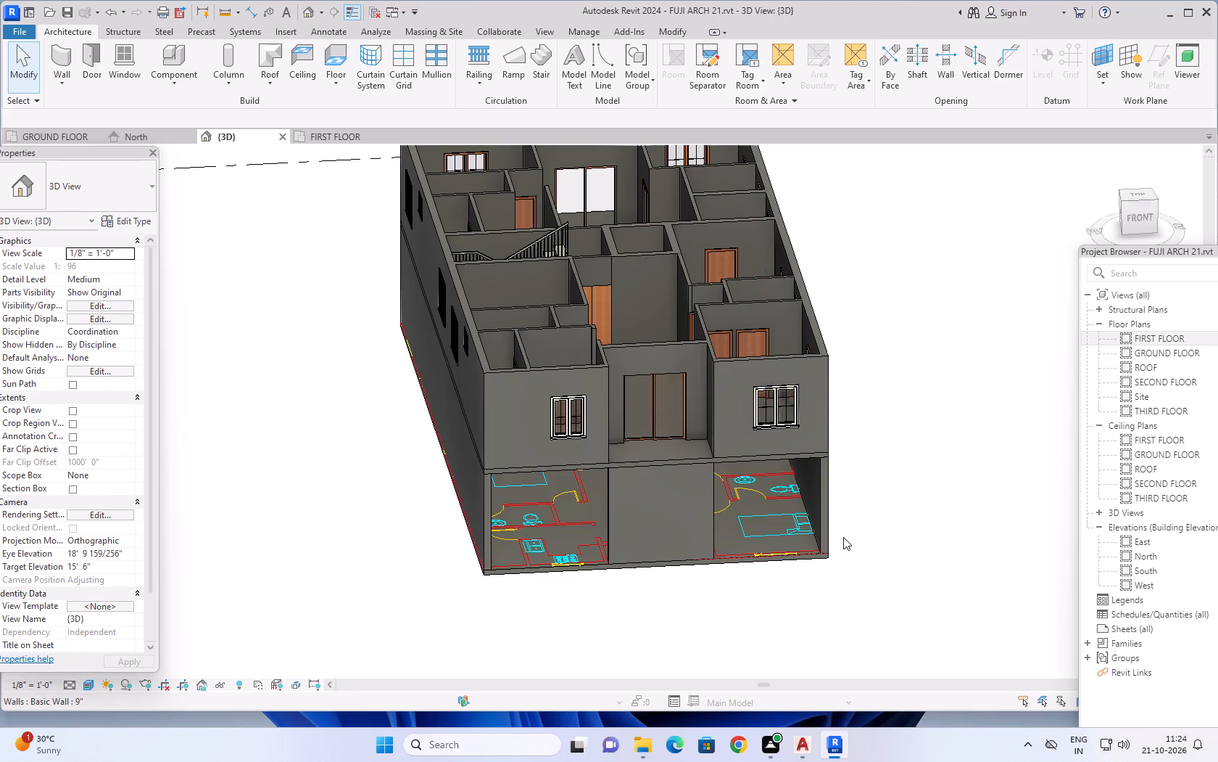
middle_click_drag(850, 534, 959, 486, "shift")
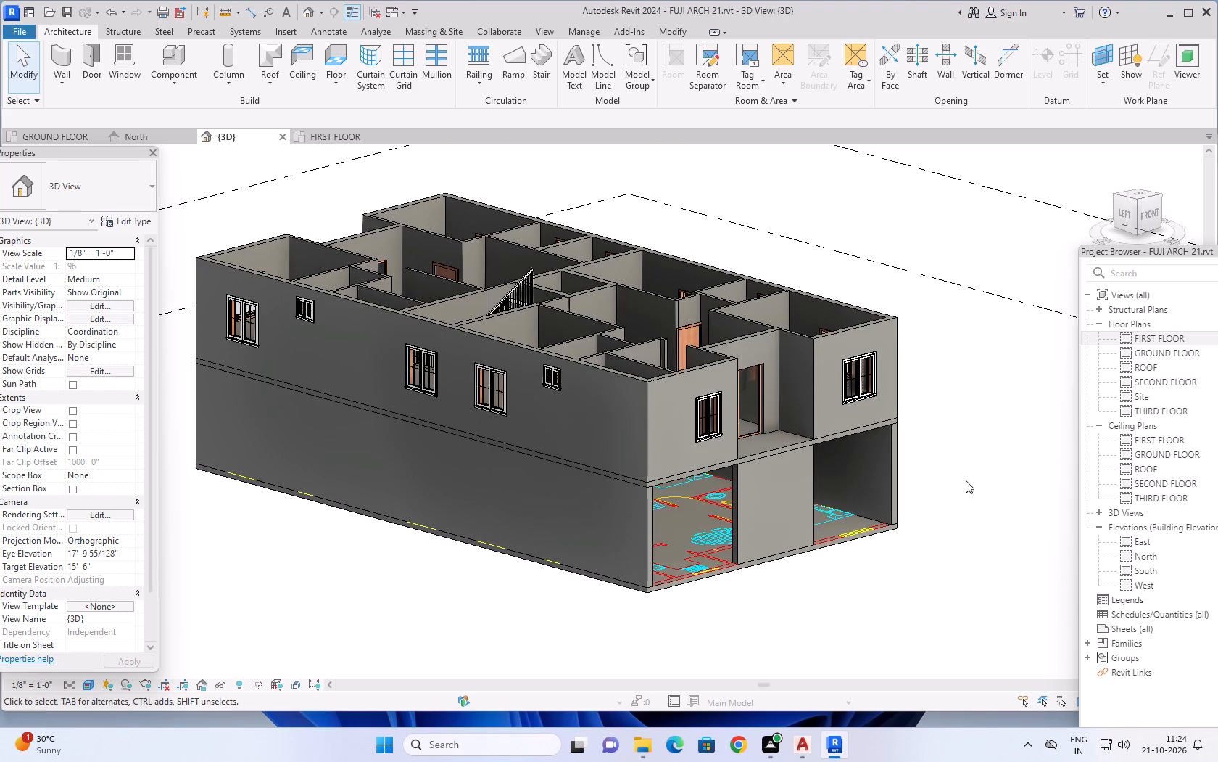
middle_click_drag(974, 388, 956, 397)
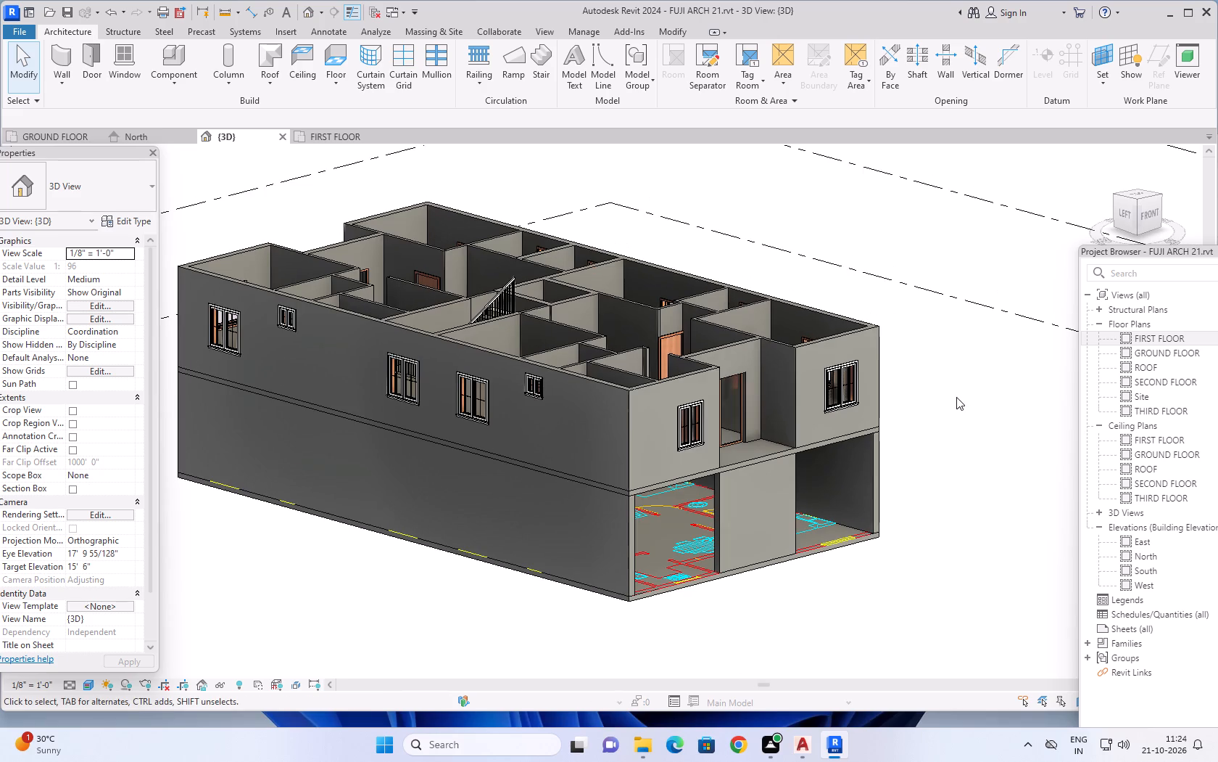
middle_click_drag(975, 380, 927, 430)
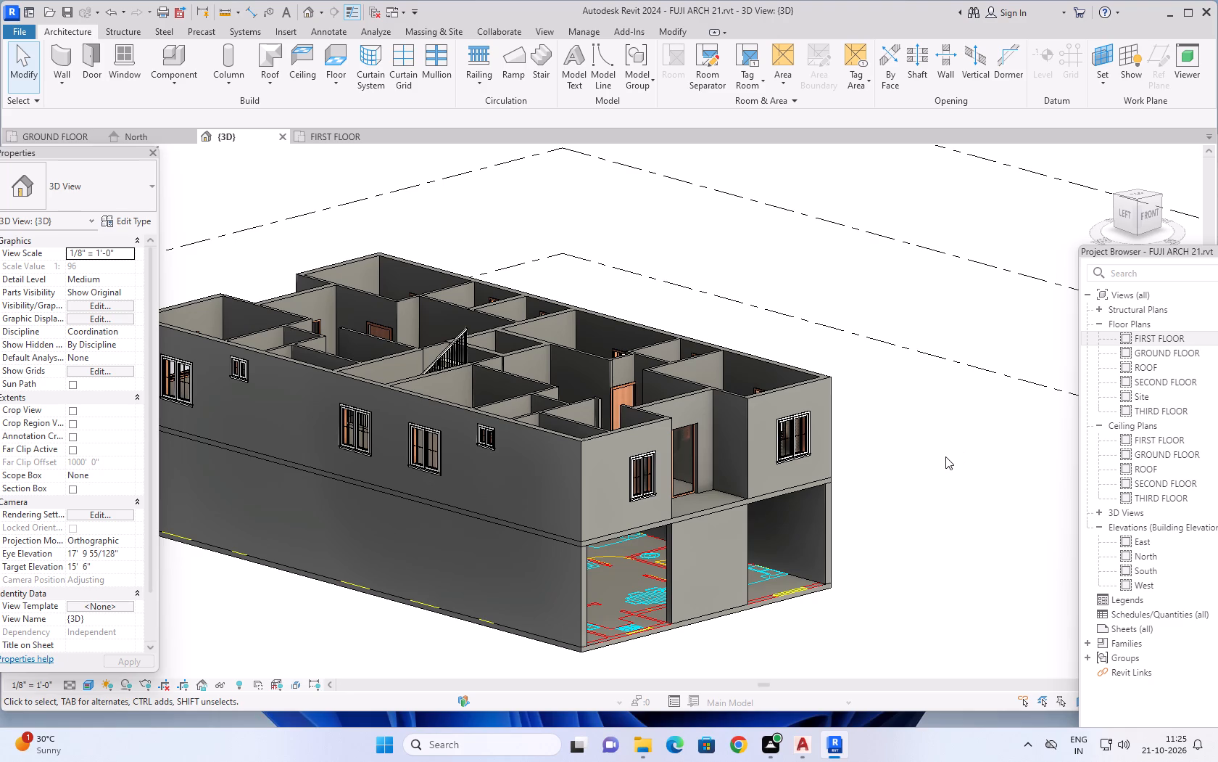
scroll(945, 456, "down", 1)
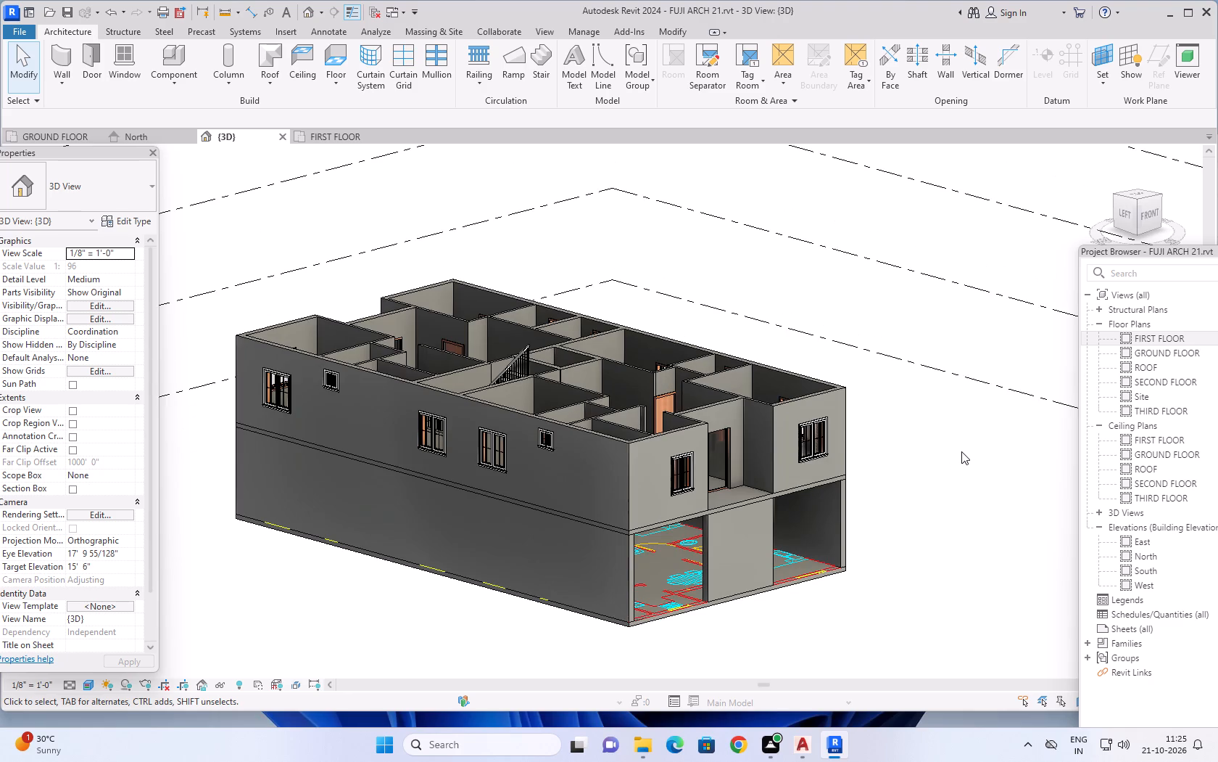
scroll(961, 451, "down", 2)
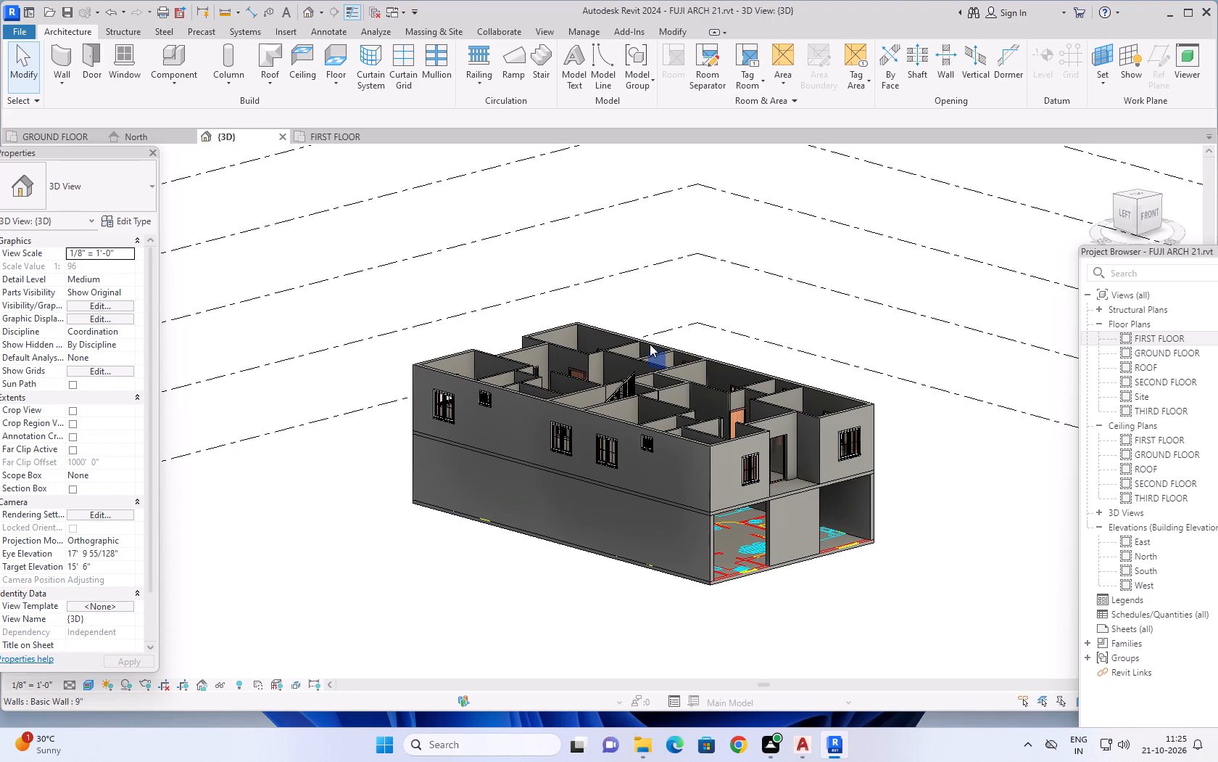
middle_click_drag(955, 468, 494, 563)
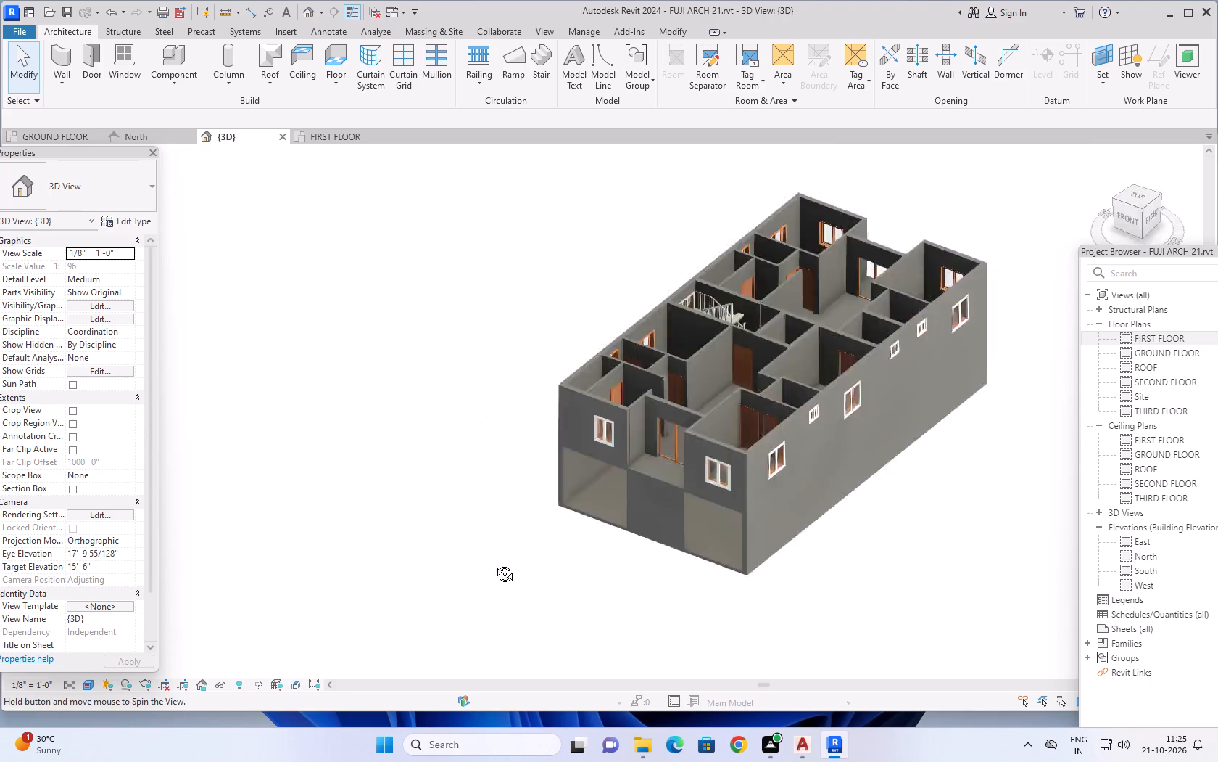
middle_click_drag(494, 563, 747, 536)
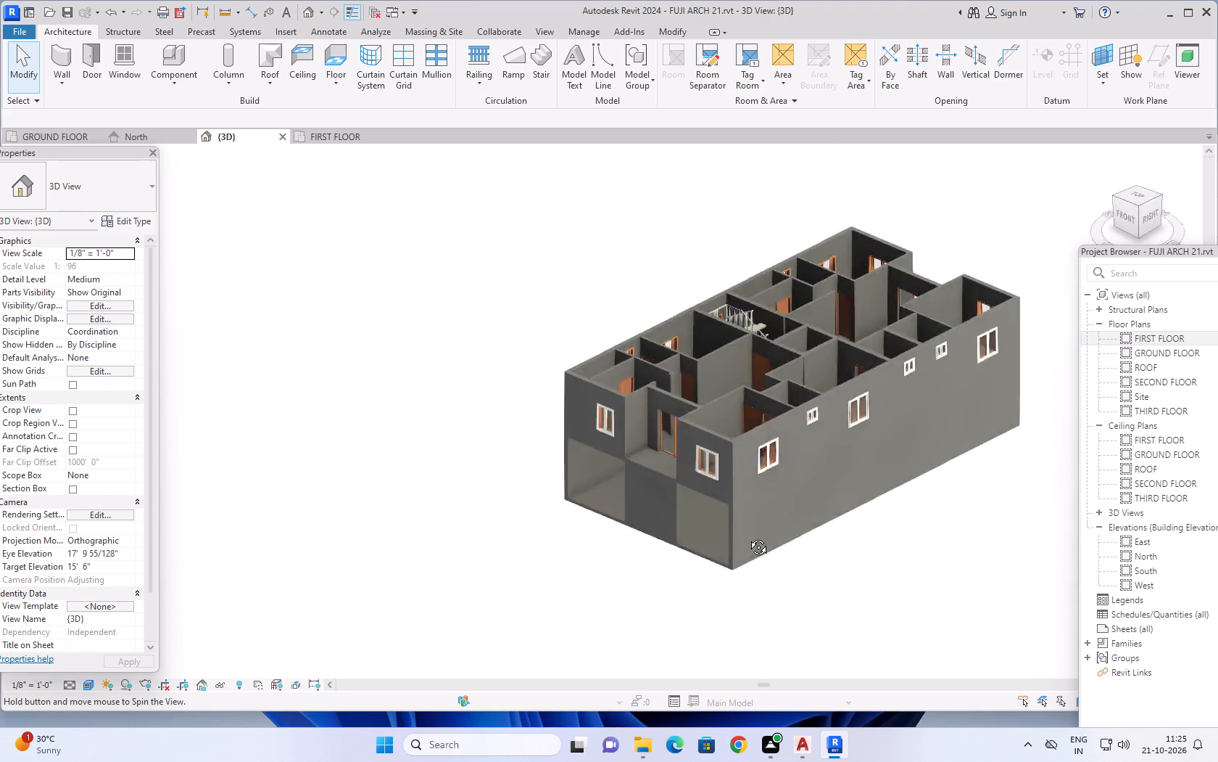
middle_click_drag(747, 536, 857, 414)
scroll(658, 467, "up", 3)
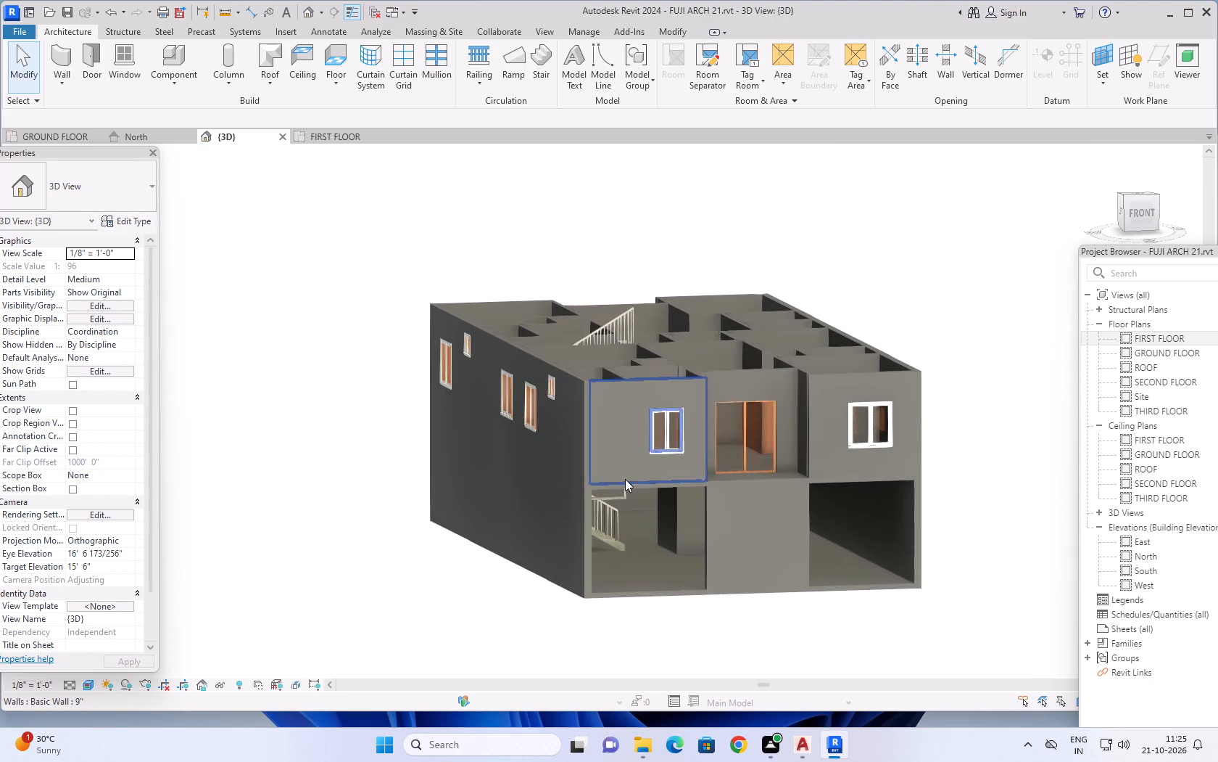
scroll(616, 481, "up", 3)
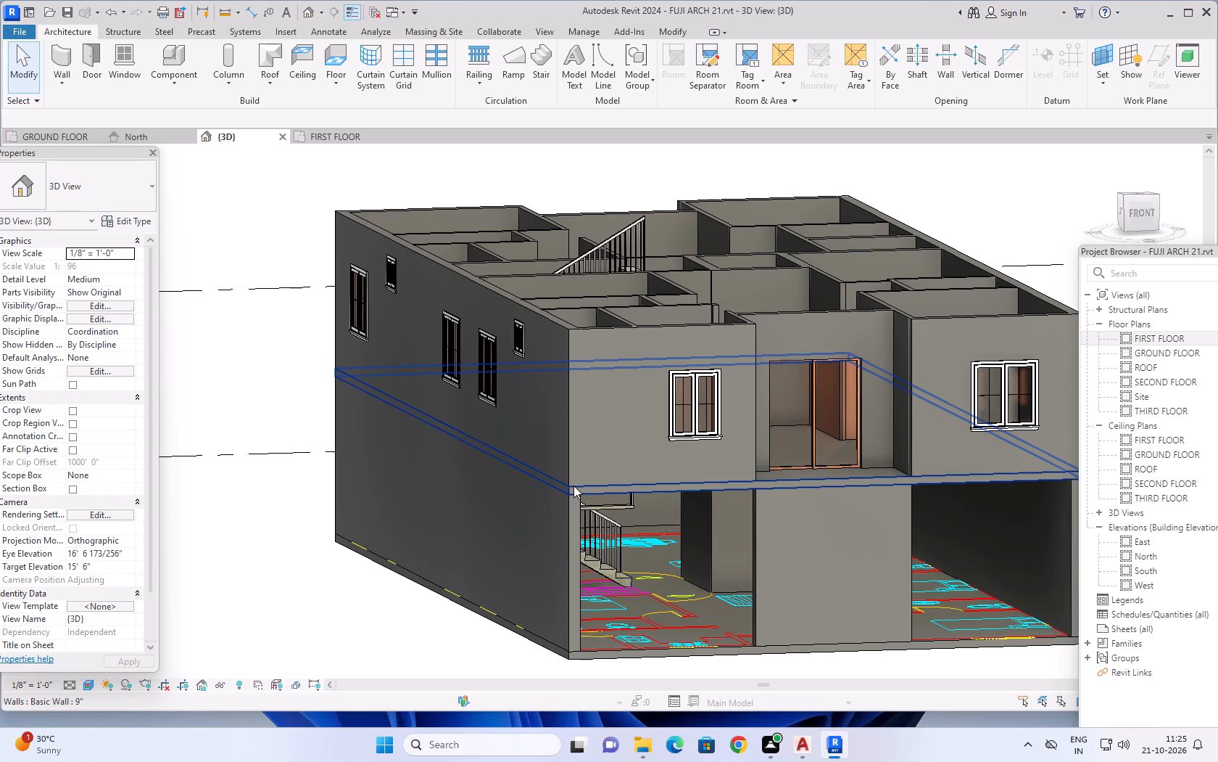
scroll(575, 486, "down", 2)
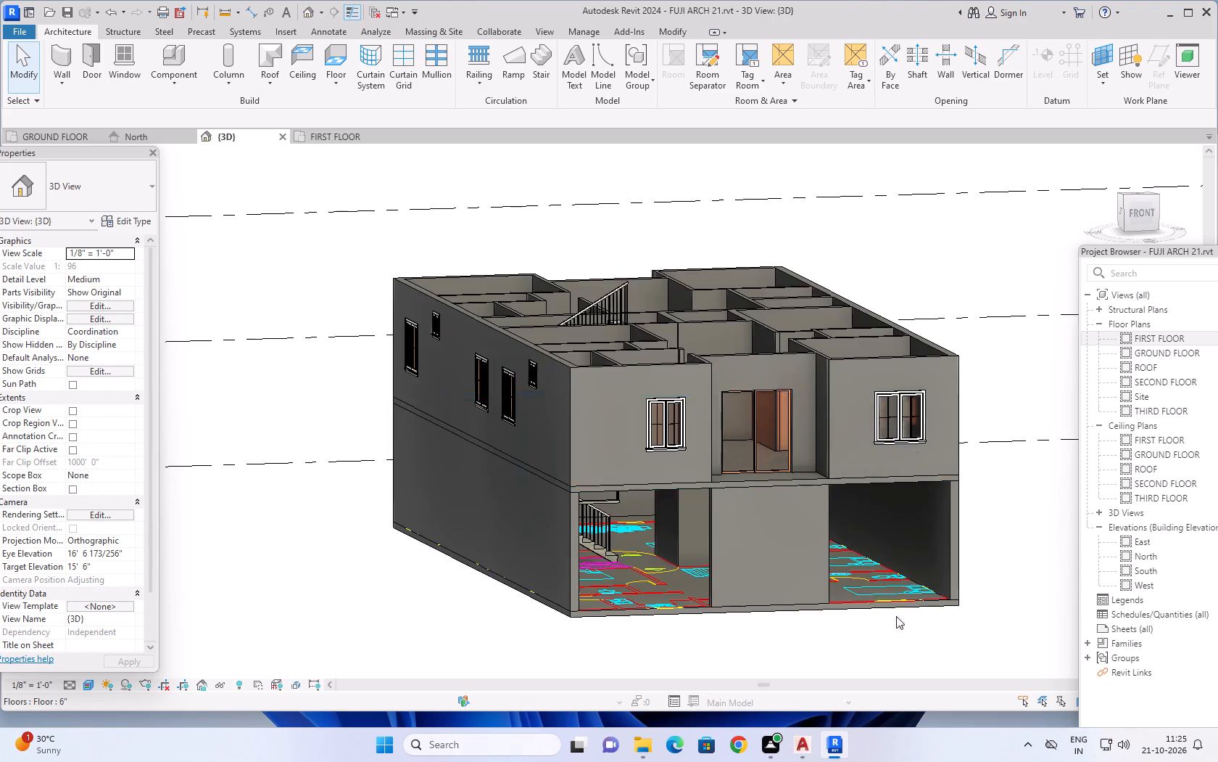
scroll(901, 620, "down", 1)
middle_click_drag(893, 621, 623, 600)
middle_click_drag(758, 484, 888, 438)
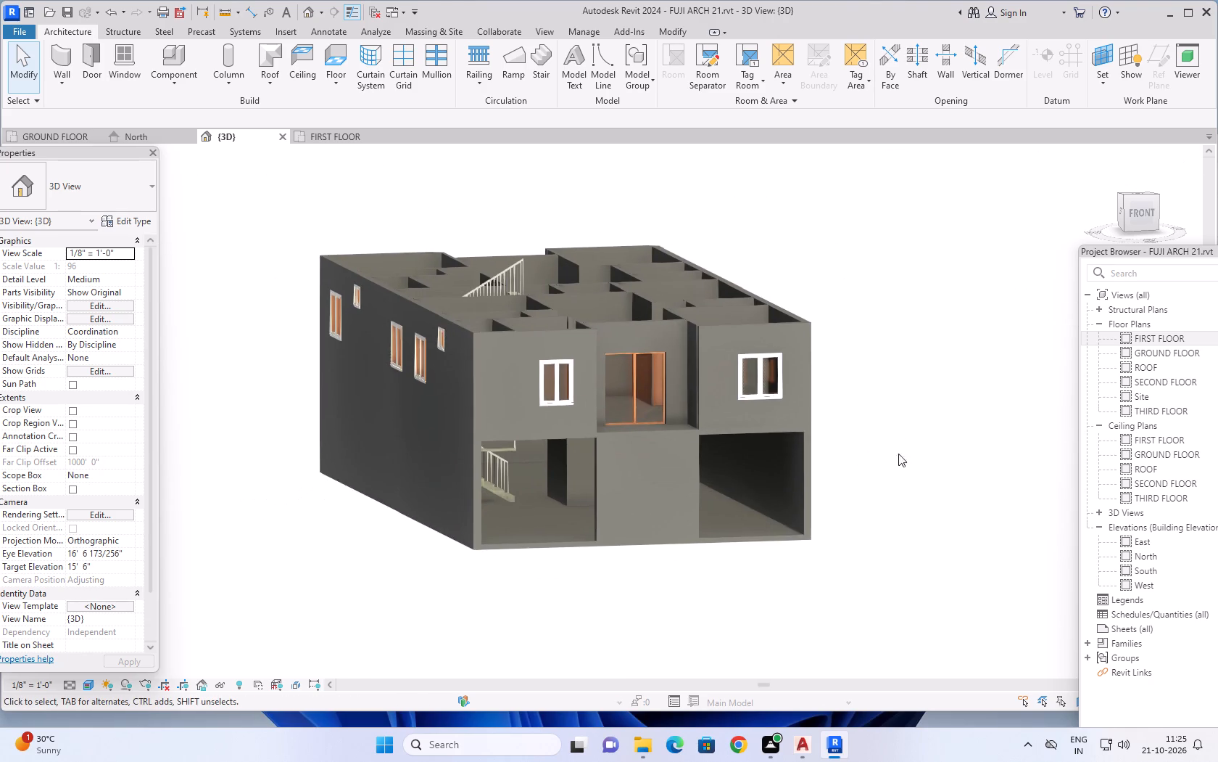
middle_click_drag(907, 468, 823, 605, "shift")
scroll(816, 591, "down", 1, "shift")
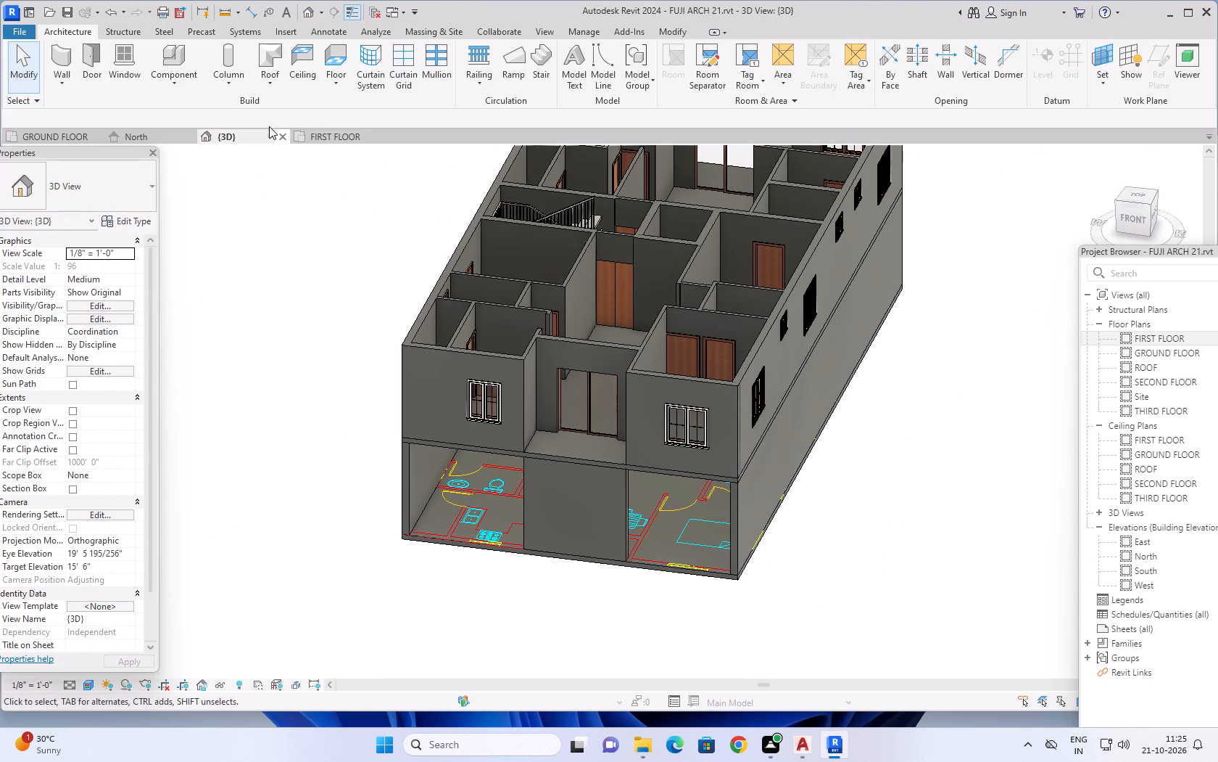
Open the North elevation to work on the first-floor storey against the level lines.
left_click(146, 137)
scroll(658, 386, "down", 2)
middle_click_drag(677, 510, 679, 521)
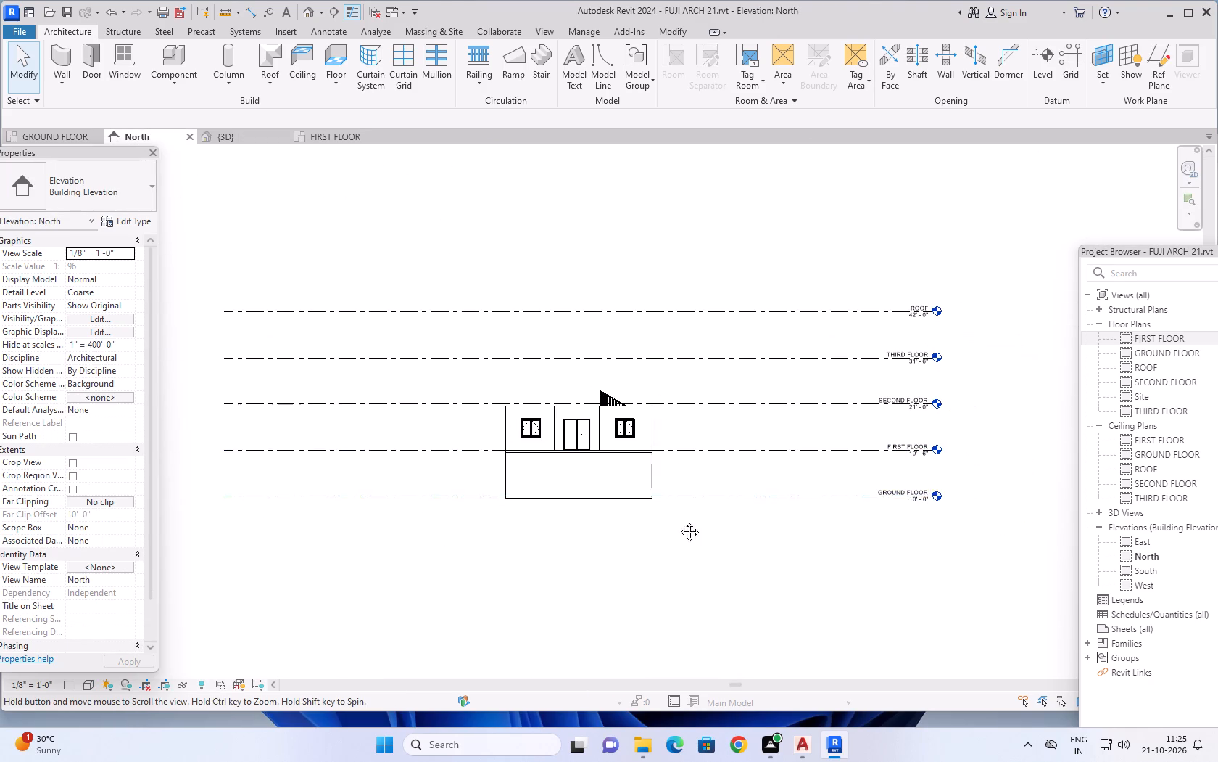
middle_click_drag(679, 521, 888, 561)
scroll(894, 478, "up", 5)
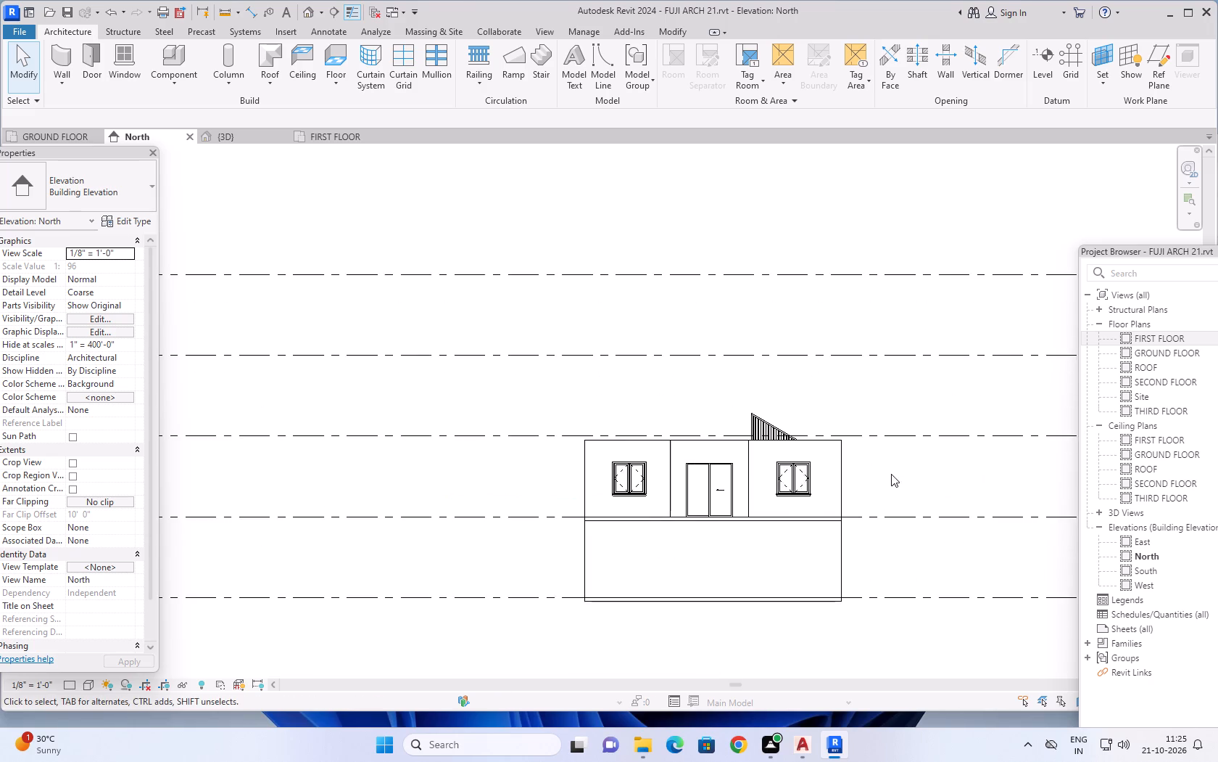
scroll(891, 474, "up", 2)
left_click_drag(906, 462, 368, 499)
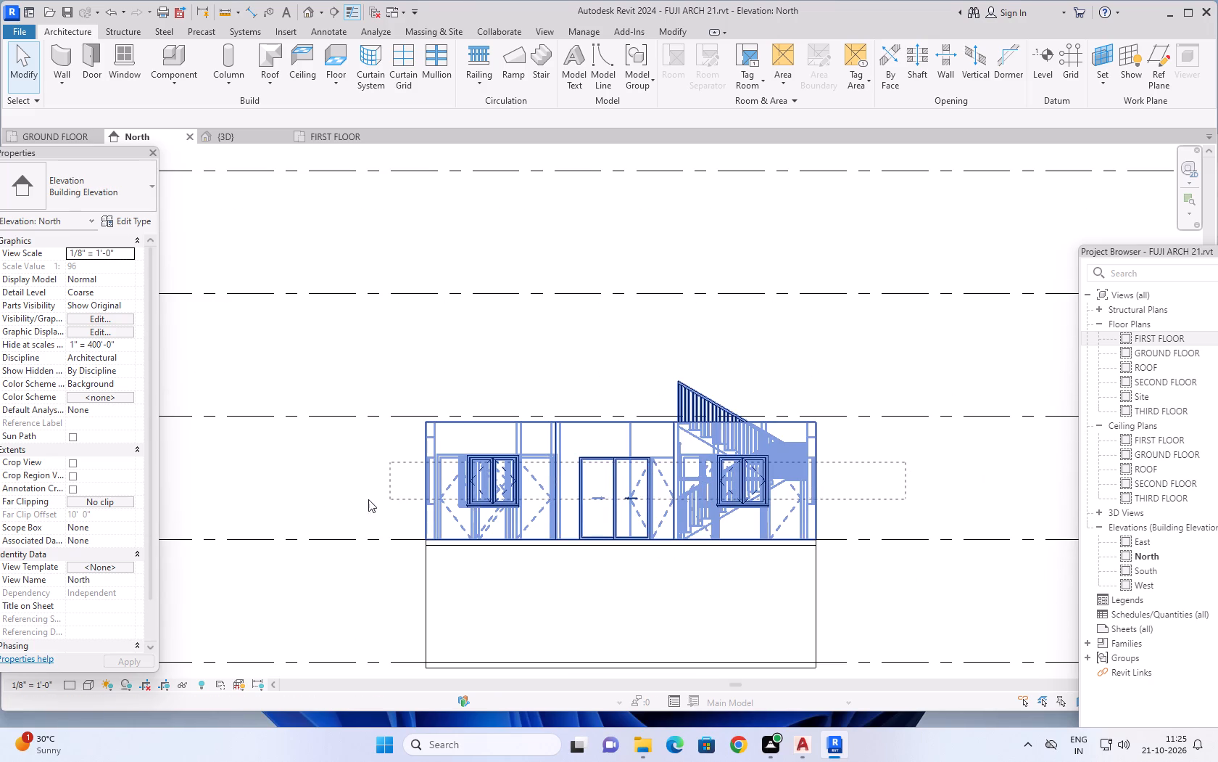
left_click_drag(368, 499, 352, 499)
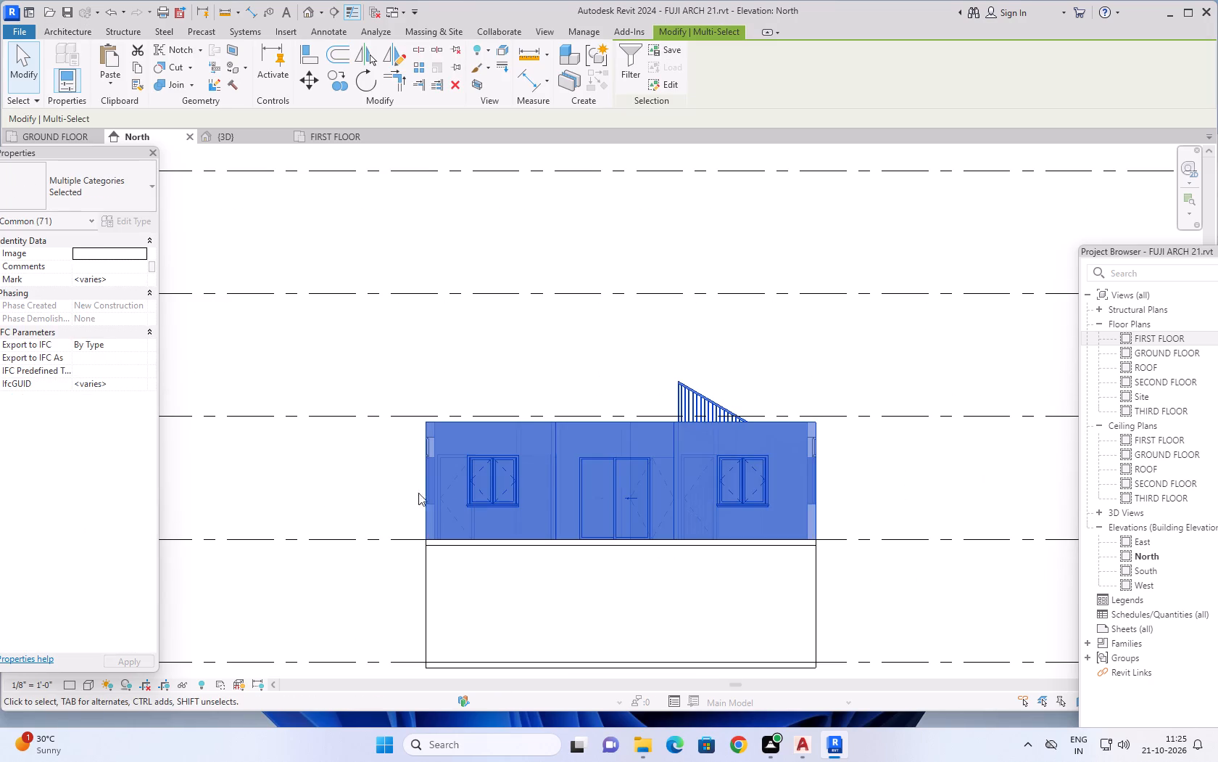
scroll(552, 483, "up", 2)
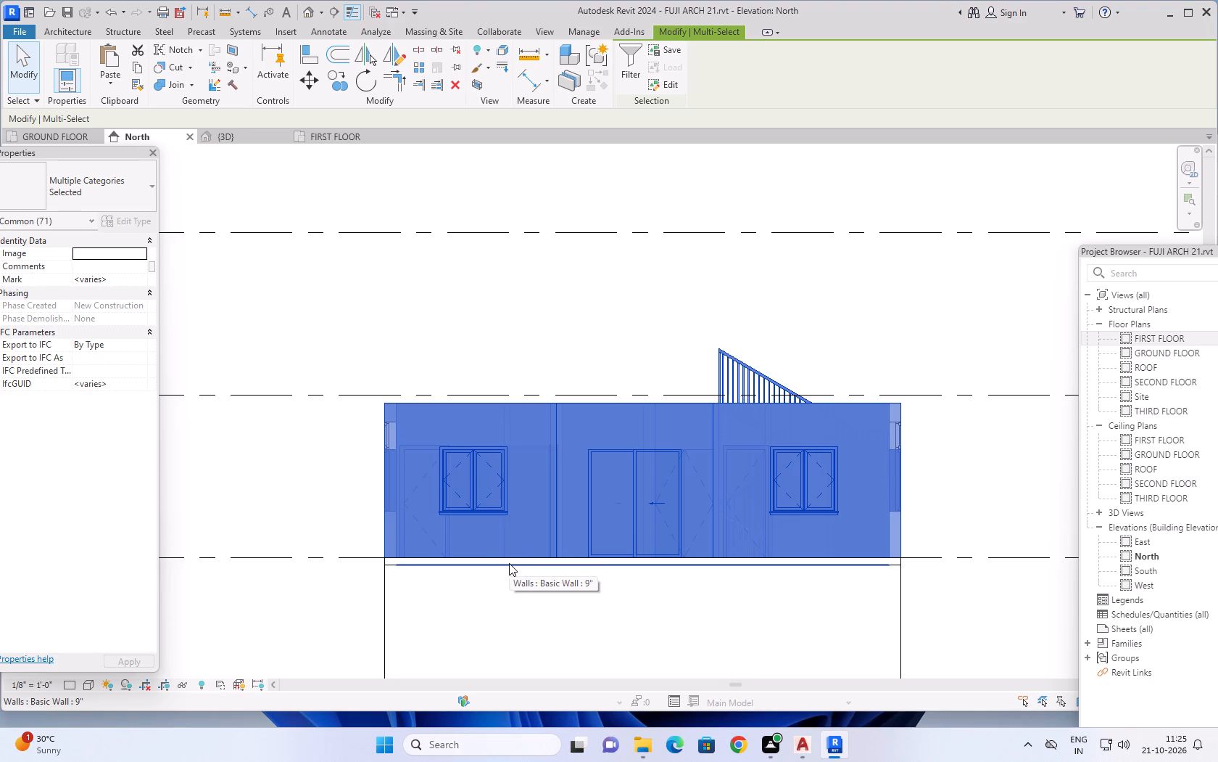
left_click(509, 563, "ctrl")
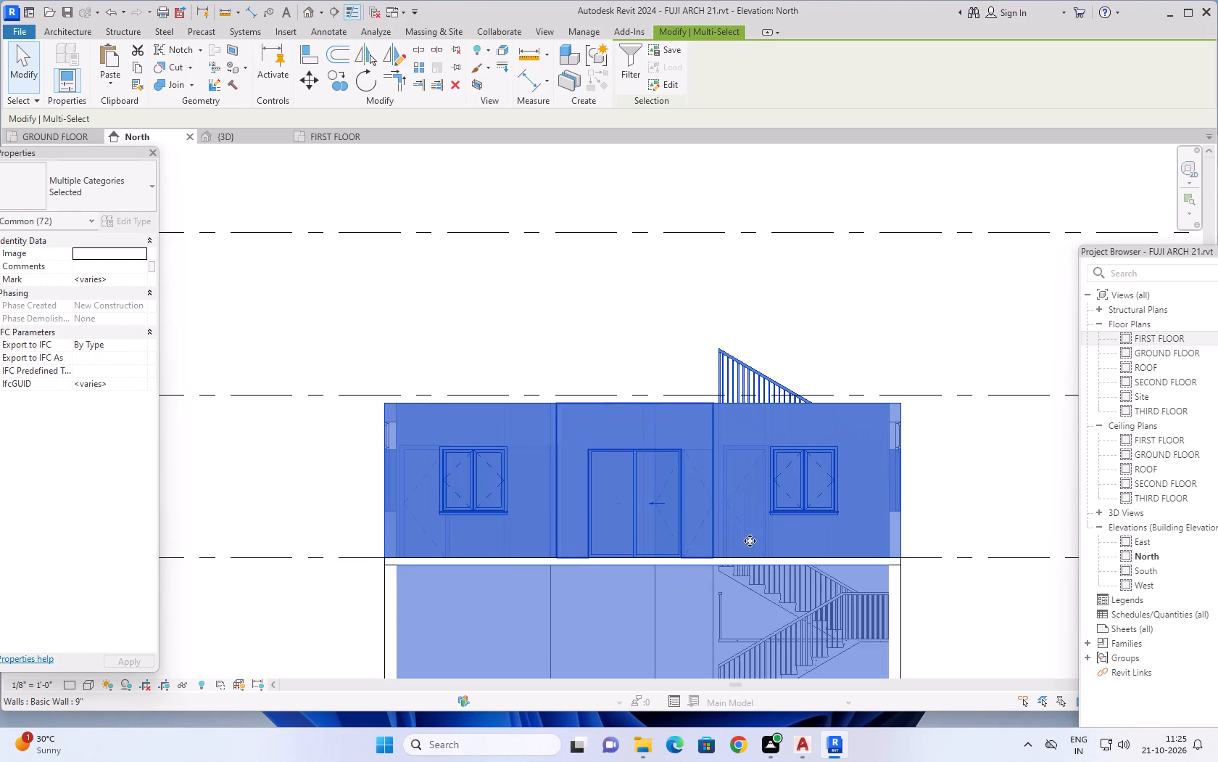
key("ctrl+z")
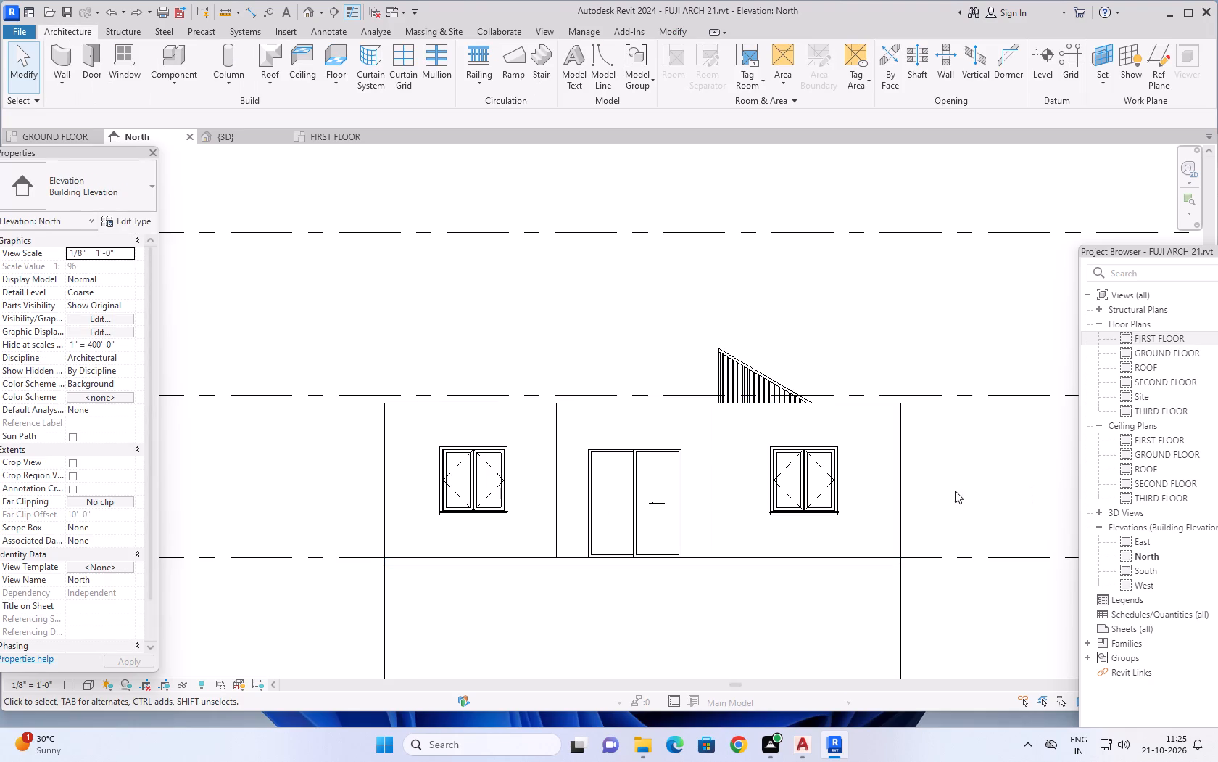
Copy everything on the first-floor storey together with its 6" floor slab, and paste it aligned to the SECOND FLOOR and THIRD FLOOR levels.
left_click_drag(989, 461, 302, 483)
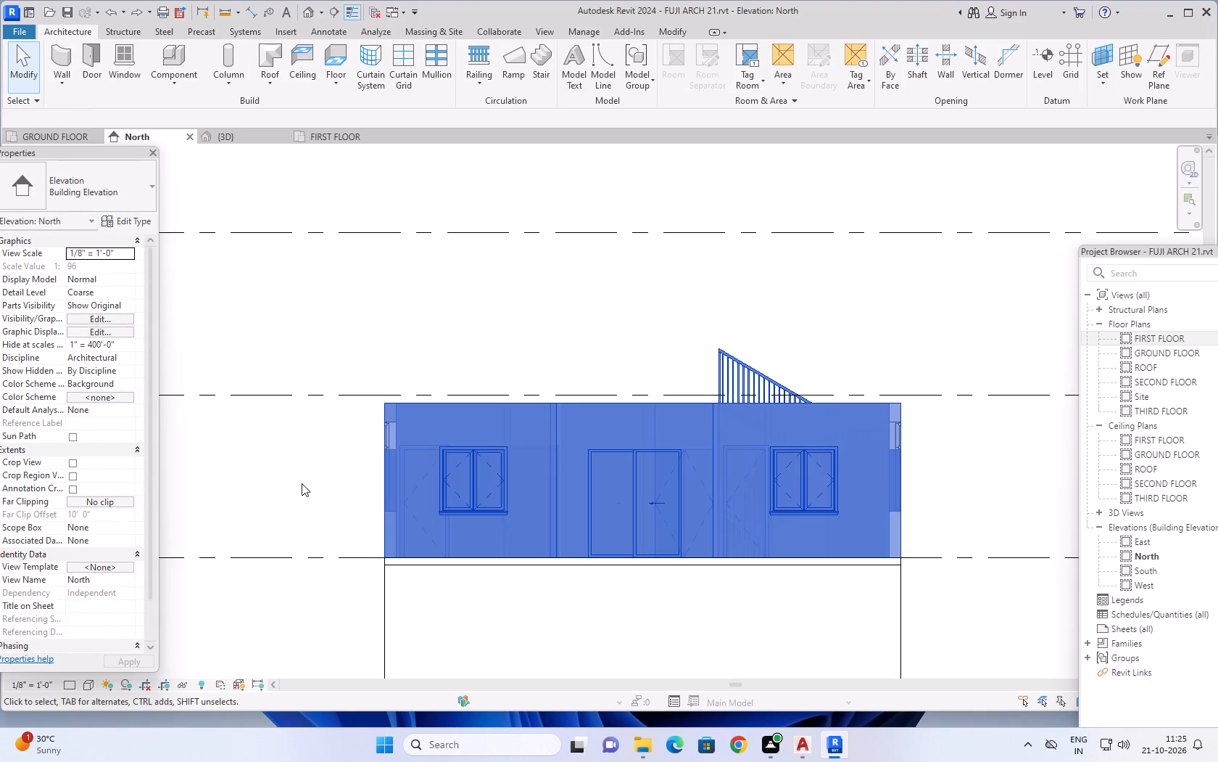
middle_click_drag(319, 488, 343, 397)
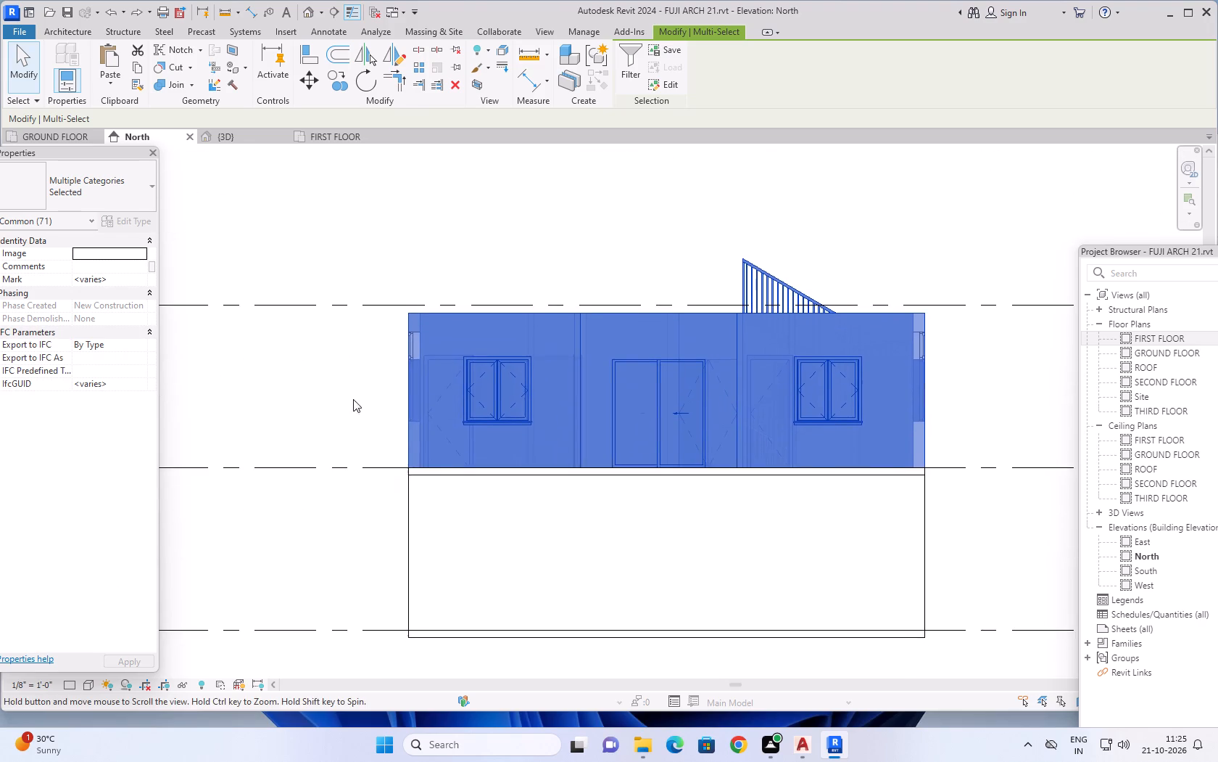
scroll(474, 487, "up", 8)
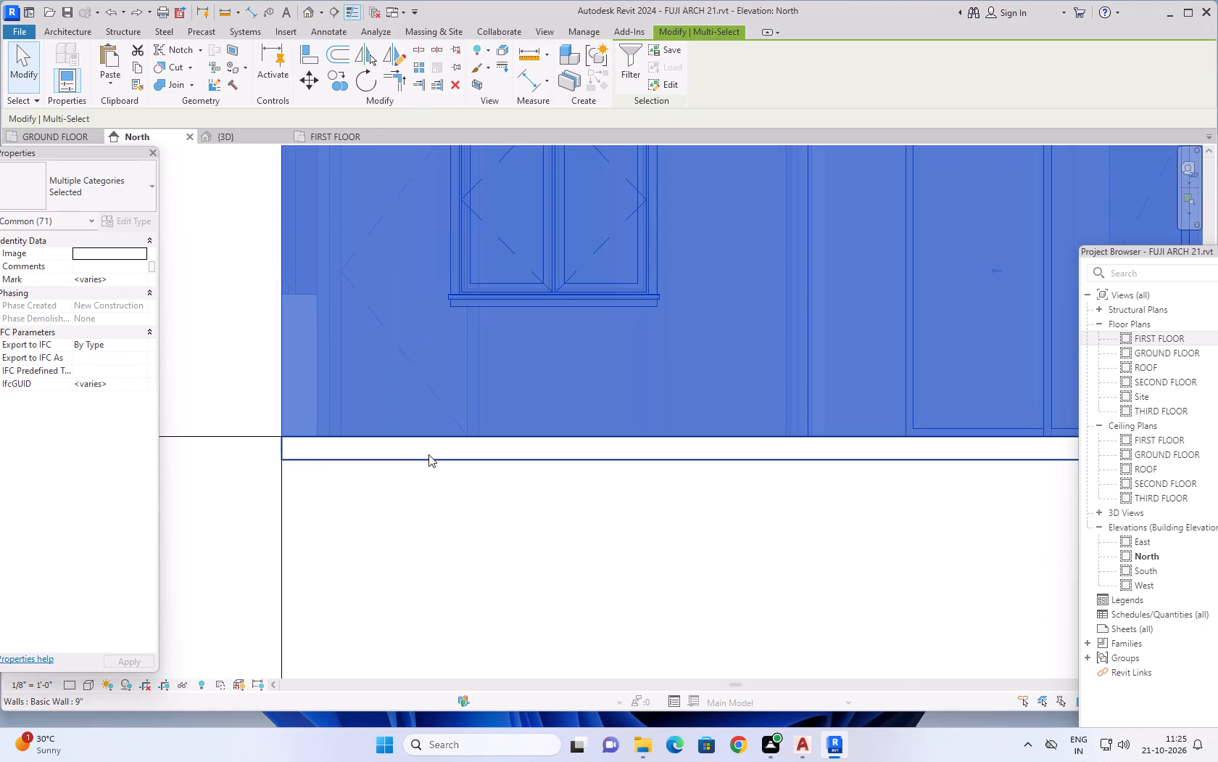
left_click(428, 454, "ctrl")
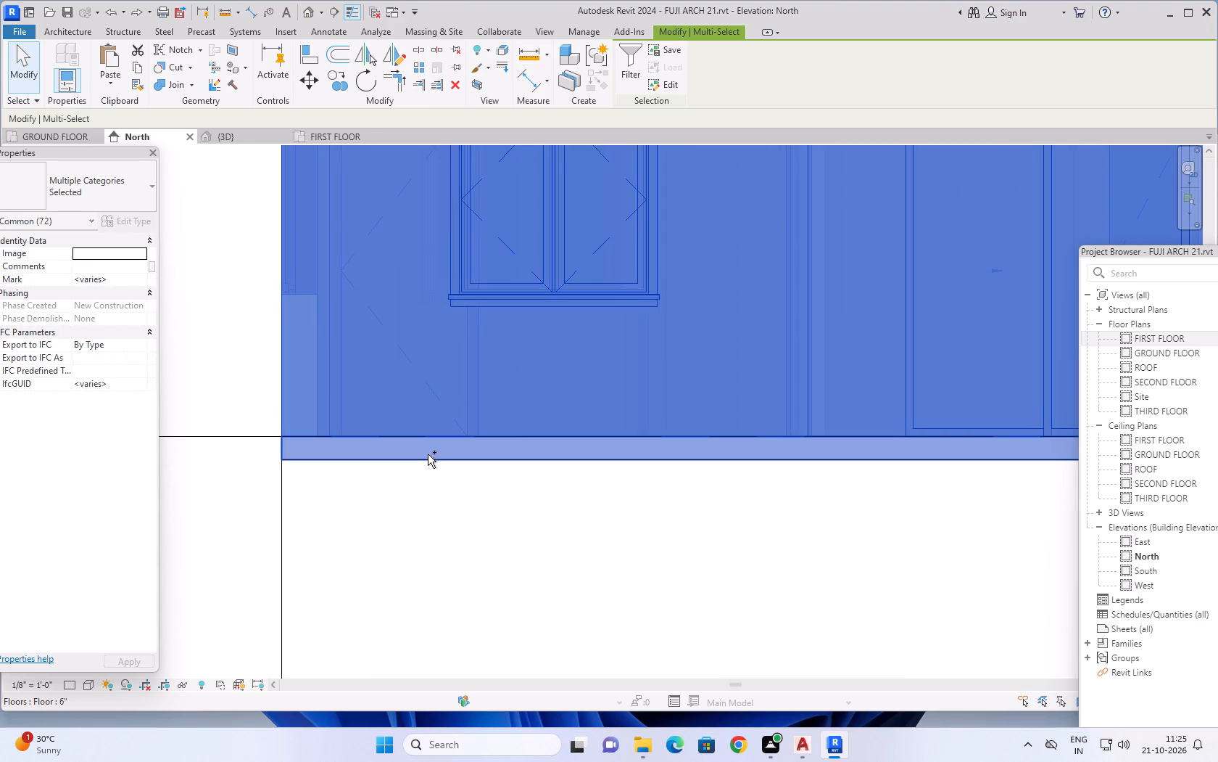
scroll(526, 440, "down", 8)
scroll(600, 435, "down", 2)
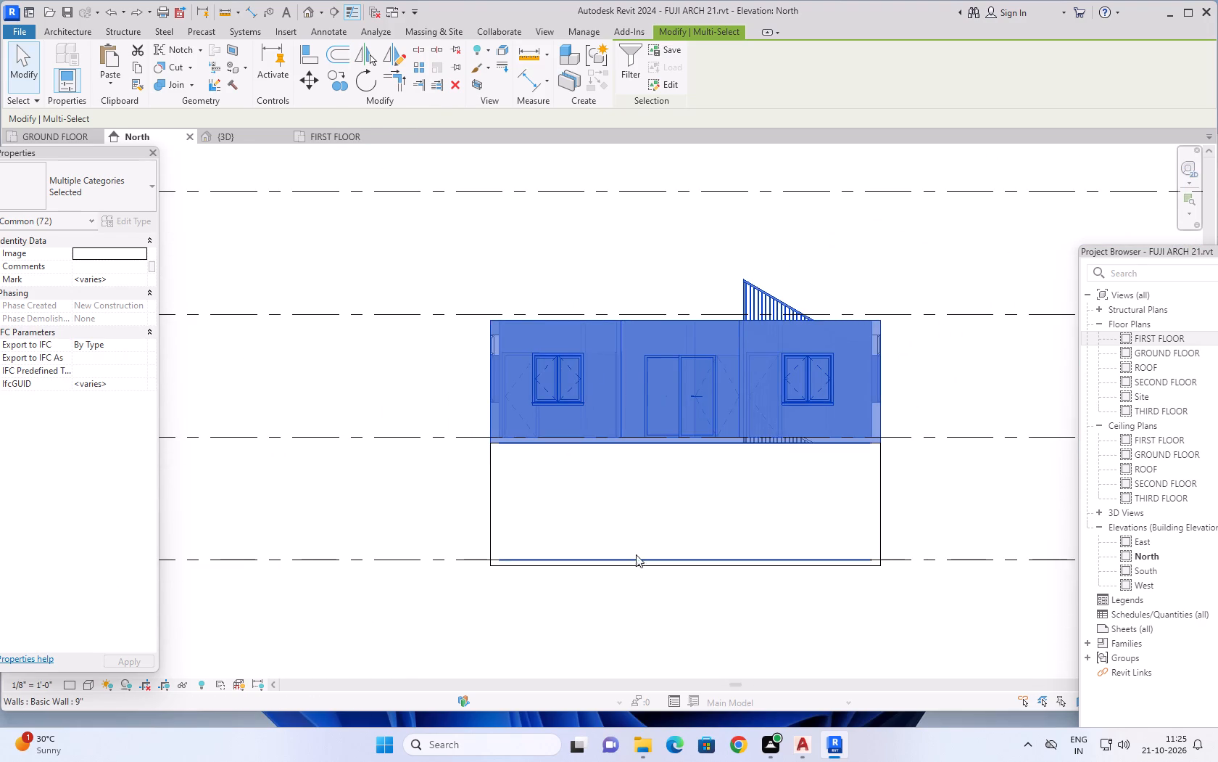
scroll(636, 559, "down", 2)
scroll(599, 627, "down", 3)
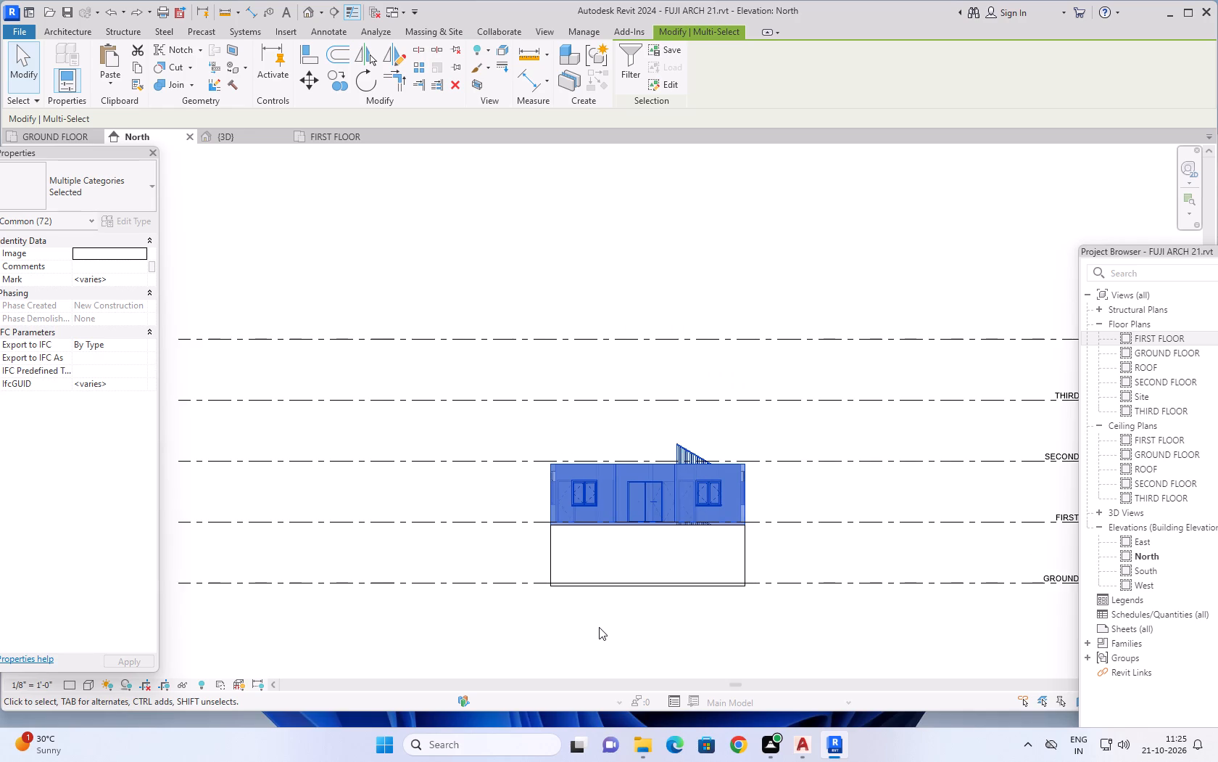
middle_click_drag(599, 627, 465, 586)
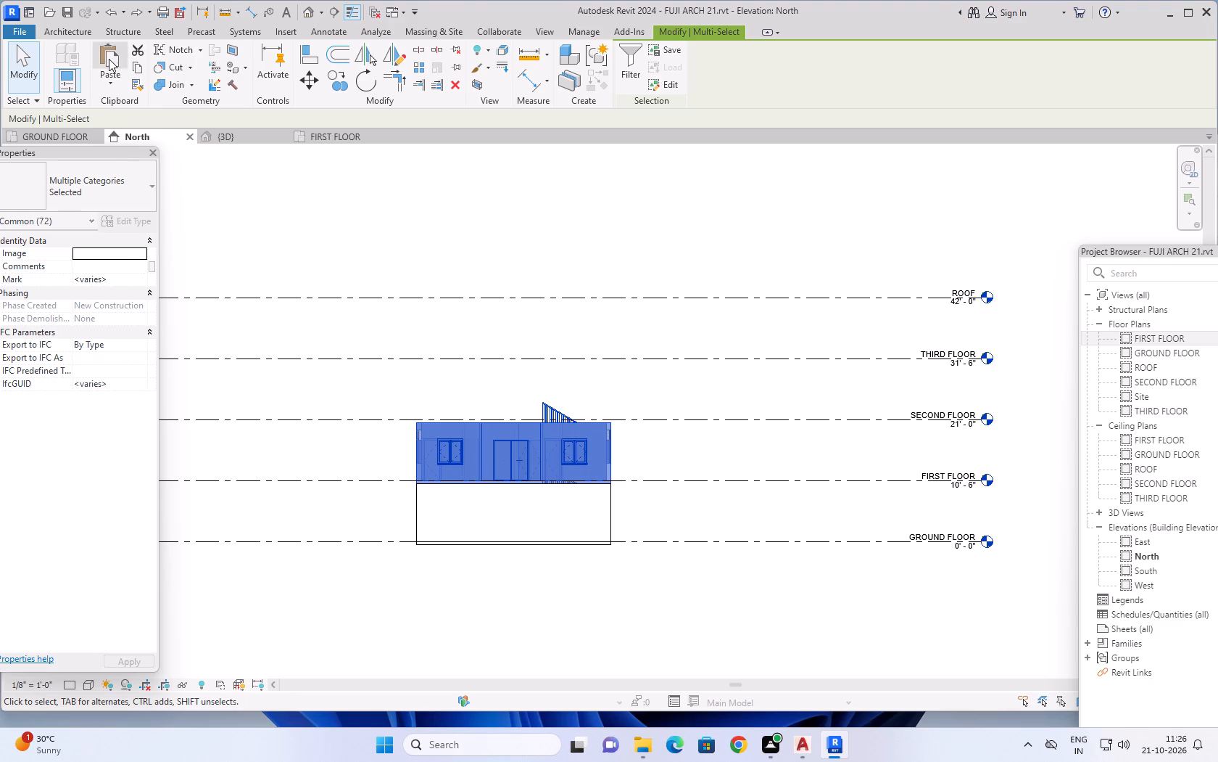
left_click(134, 67)
left_click(109, 83)
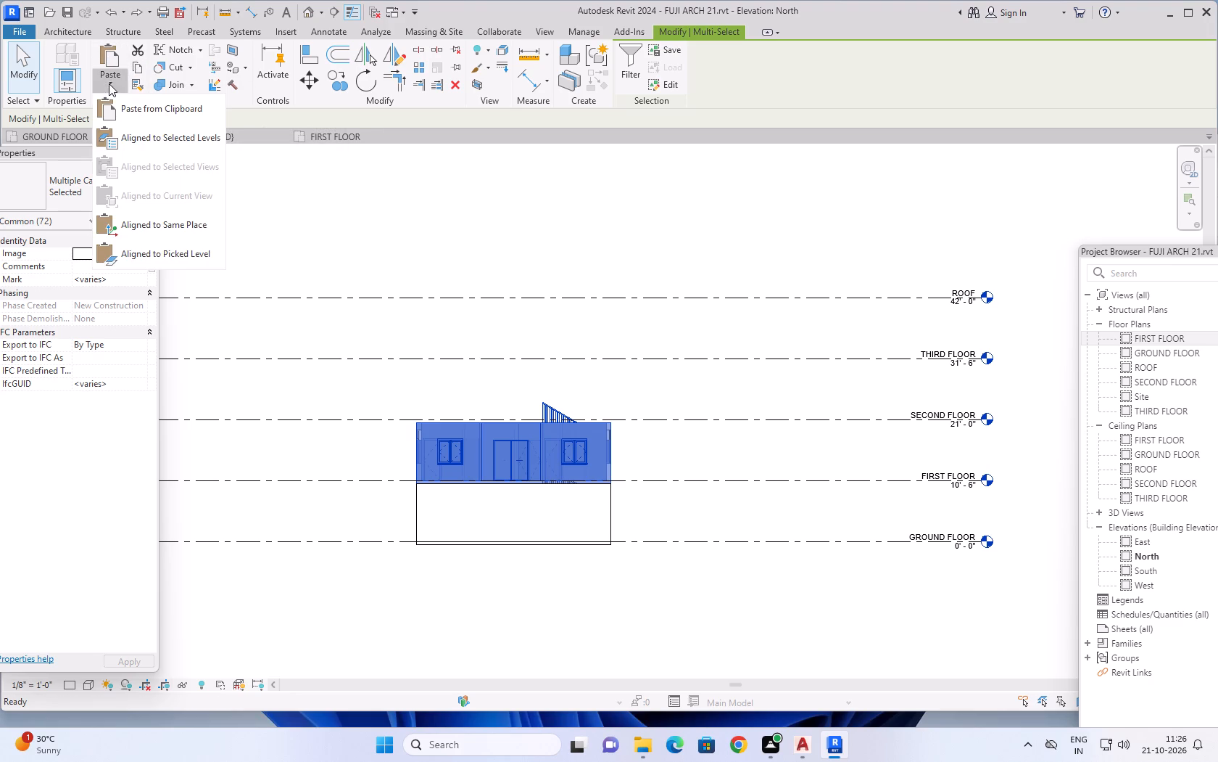
left_click(162, 134)
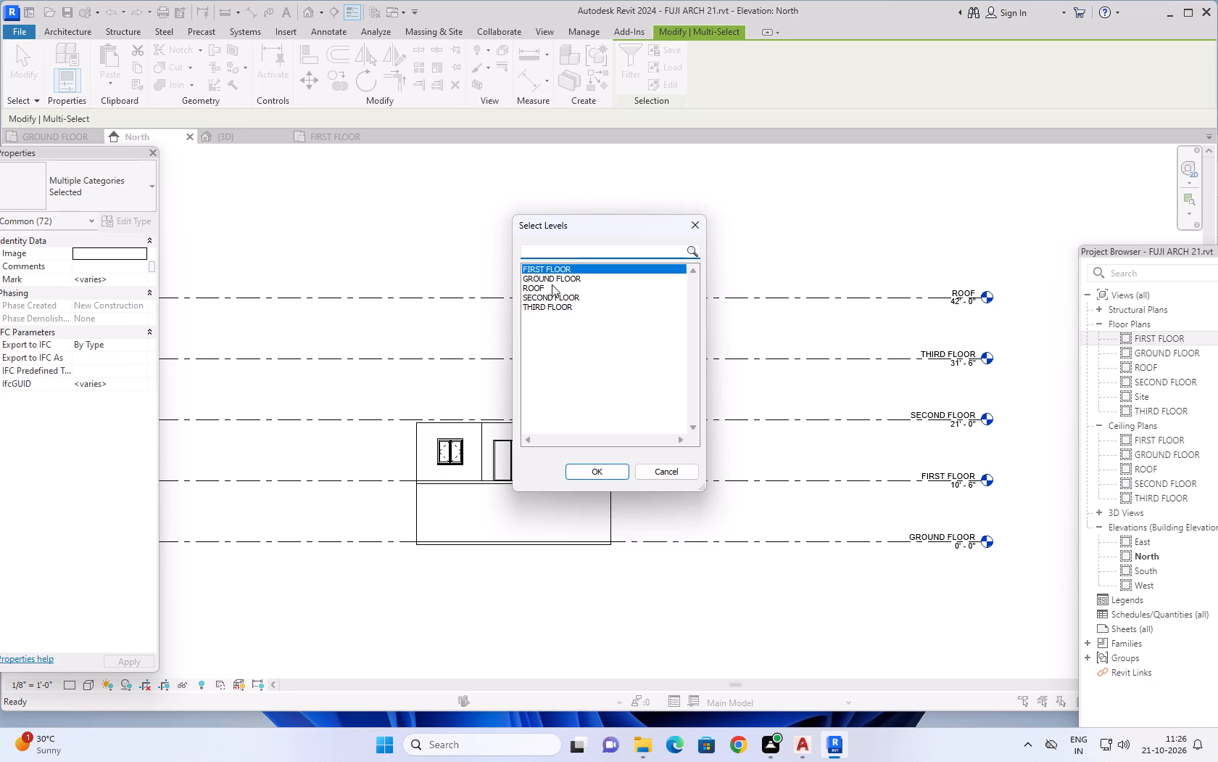
left_click(556, 295)
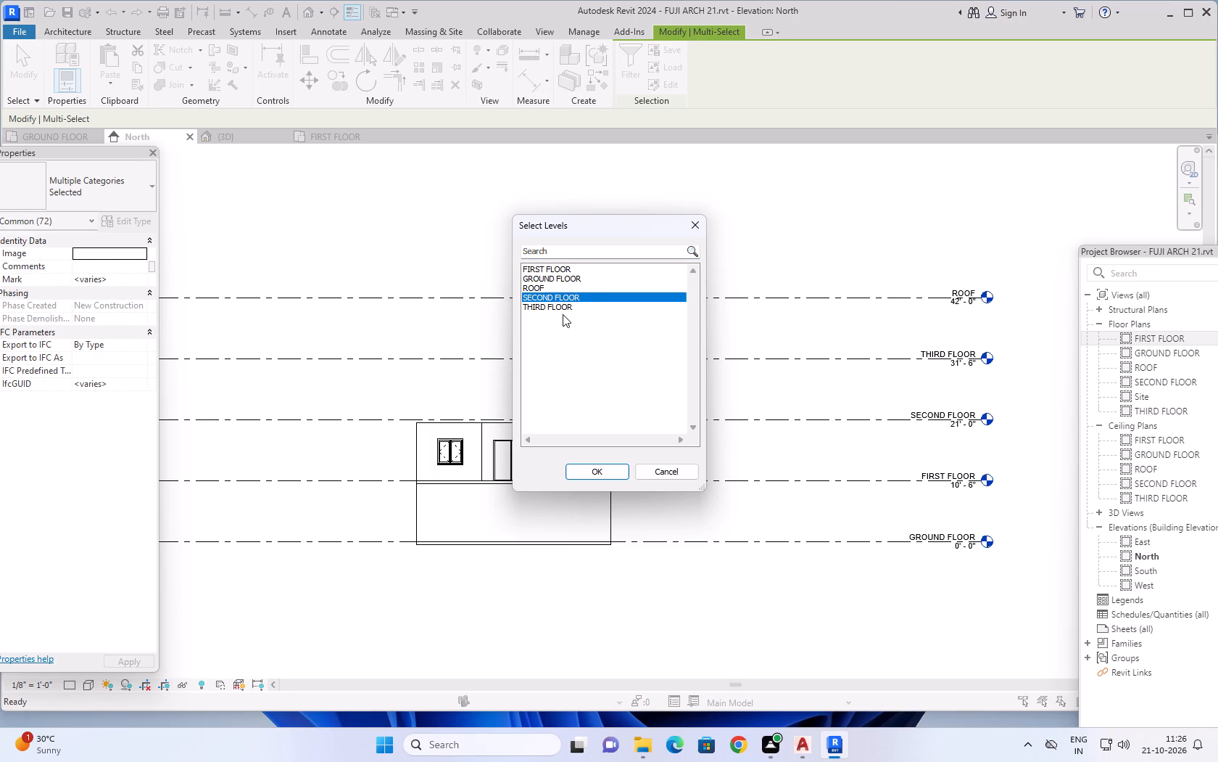
left_click(563, 309, "ctrl")
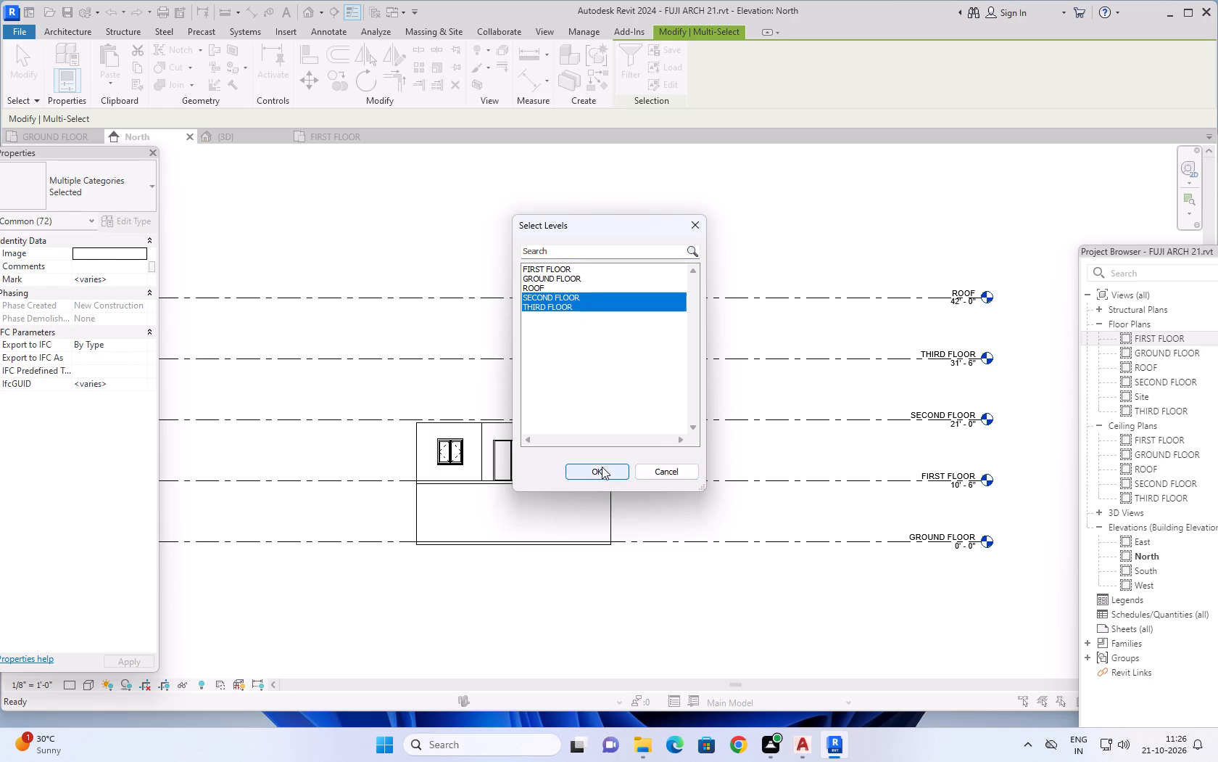
left_click(602, 467)
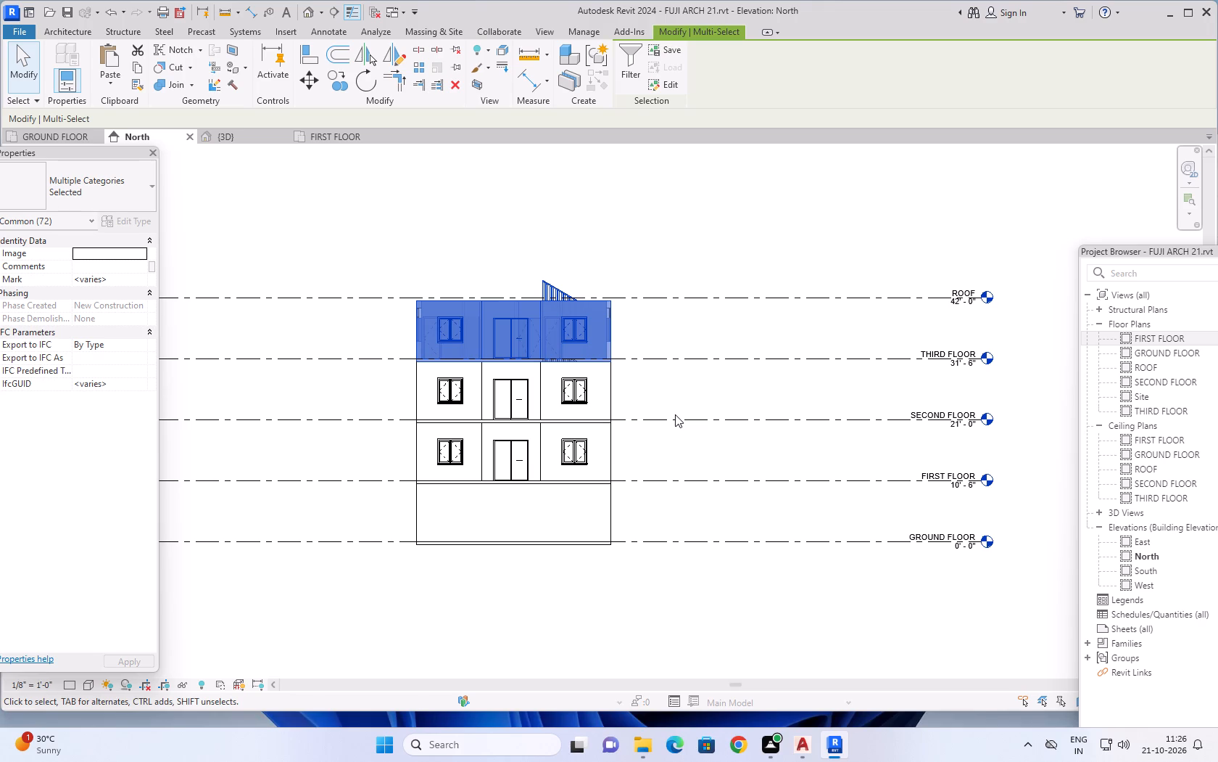
key("Escape")
key("Escape")
key("Escape")
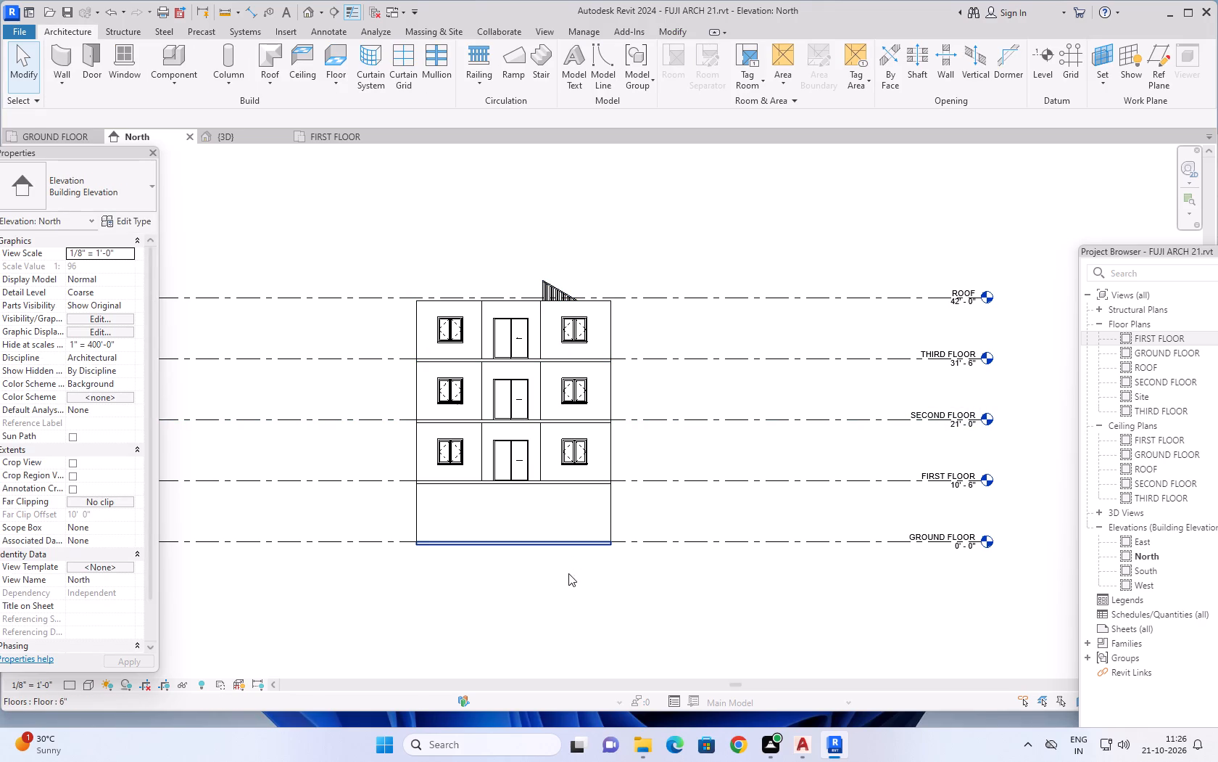
Examine the stacked upper storeys in the North elevation and in the 3D view from the front and both long sides.
middle_click_drag(543, 594, 560, 558)
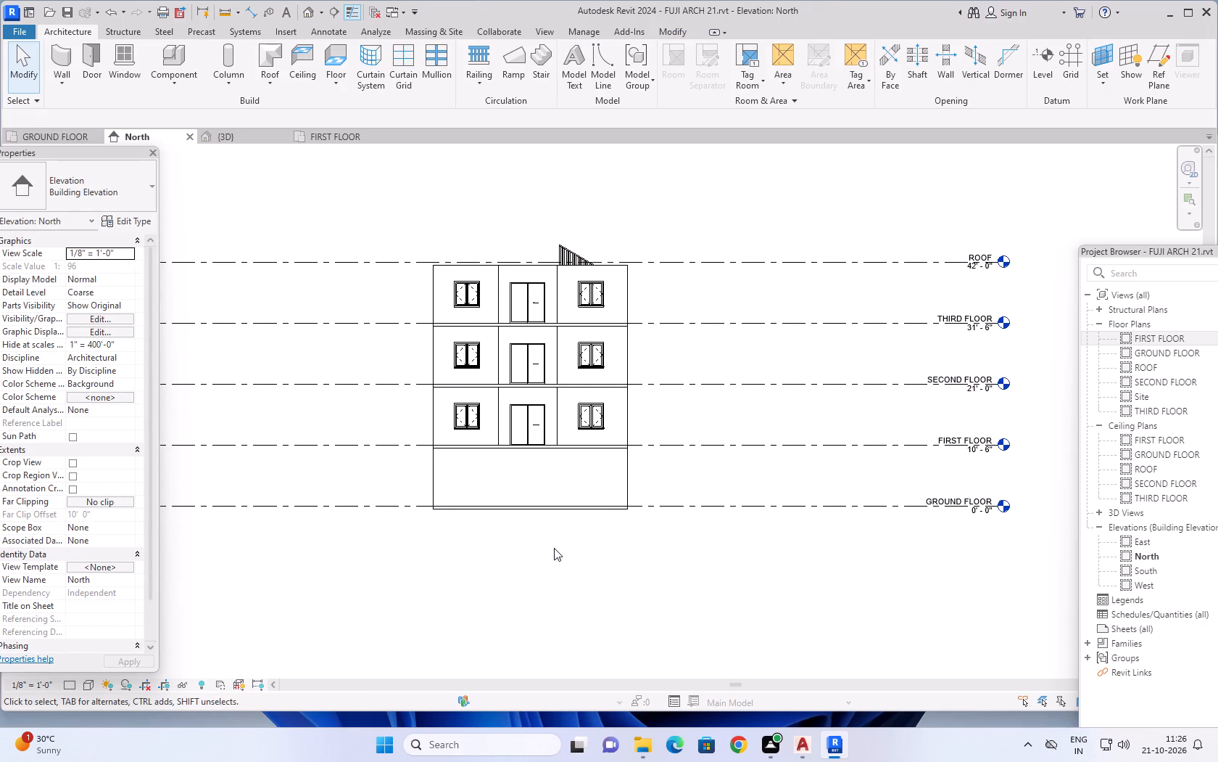
scroll(554, 548, "up", 1)
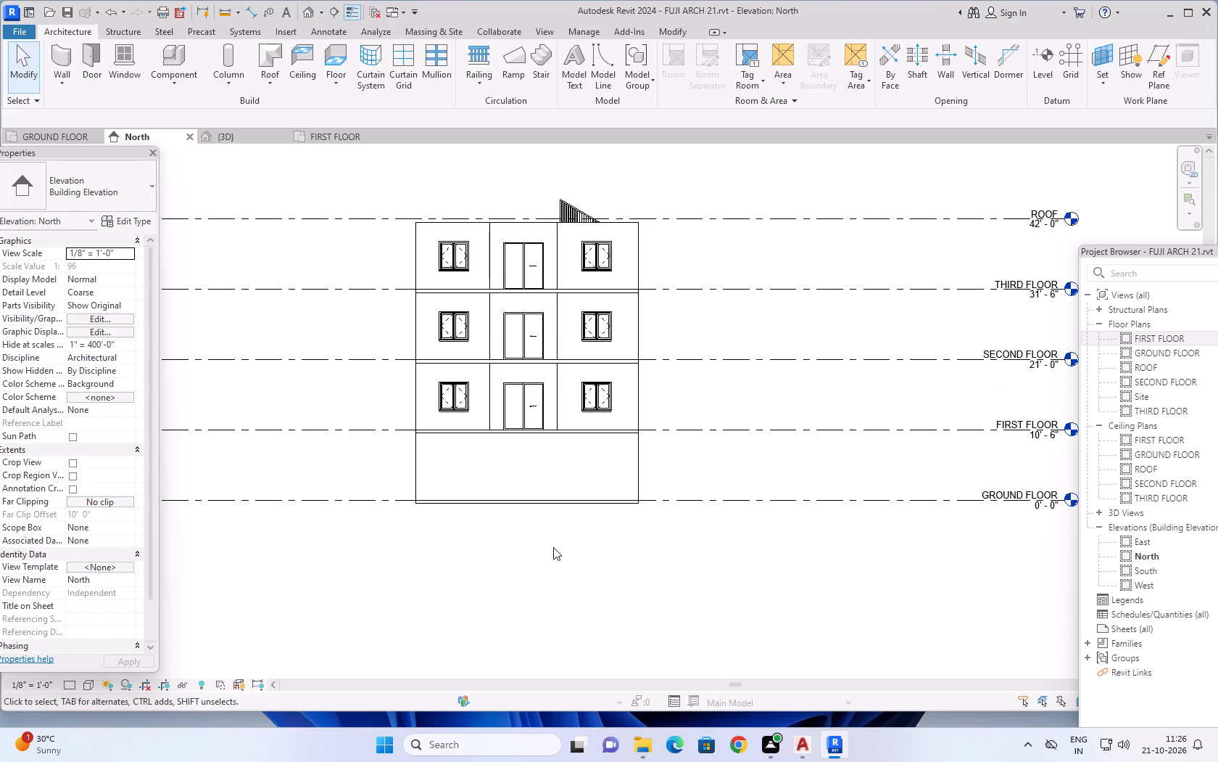
scroll(553, 547, "up", 1)
scroll(553, 547, "down", 2)
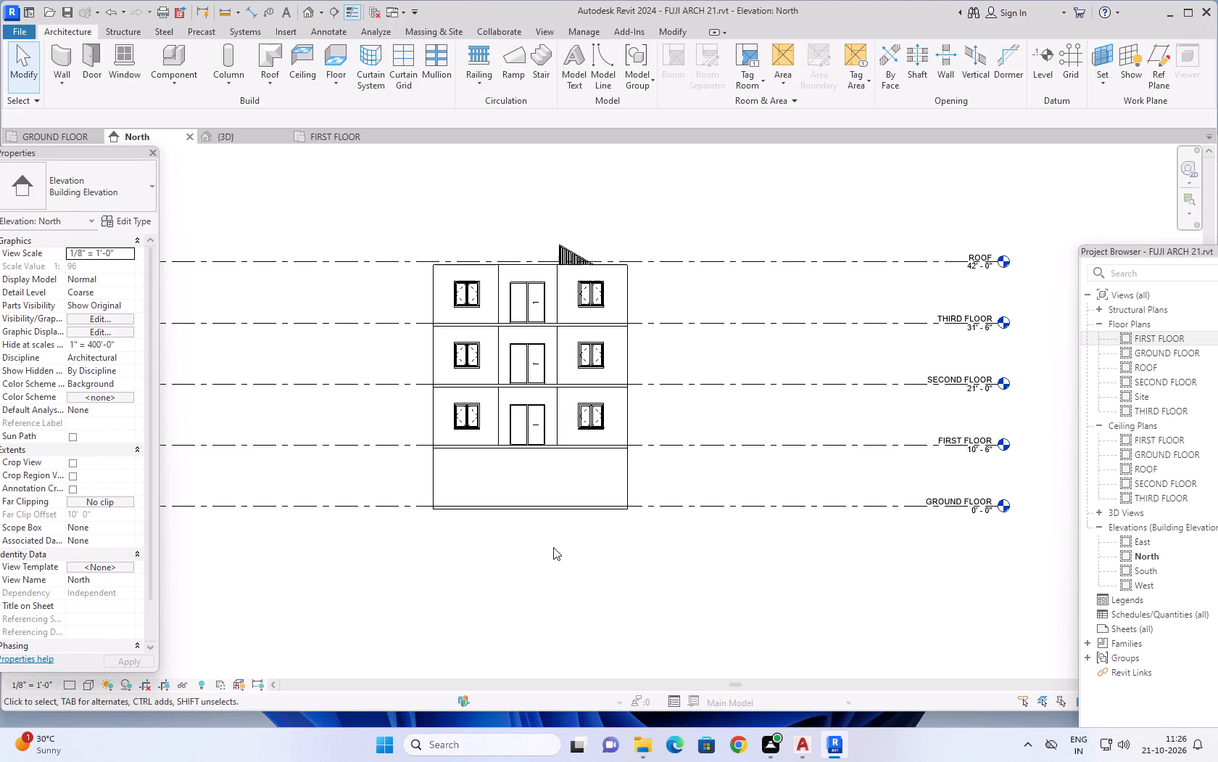
left_click(243, 137)
scroll(768, 448, "down", 2)
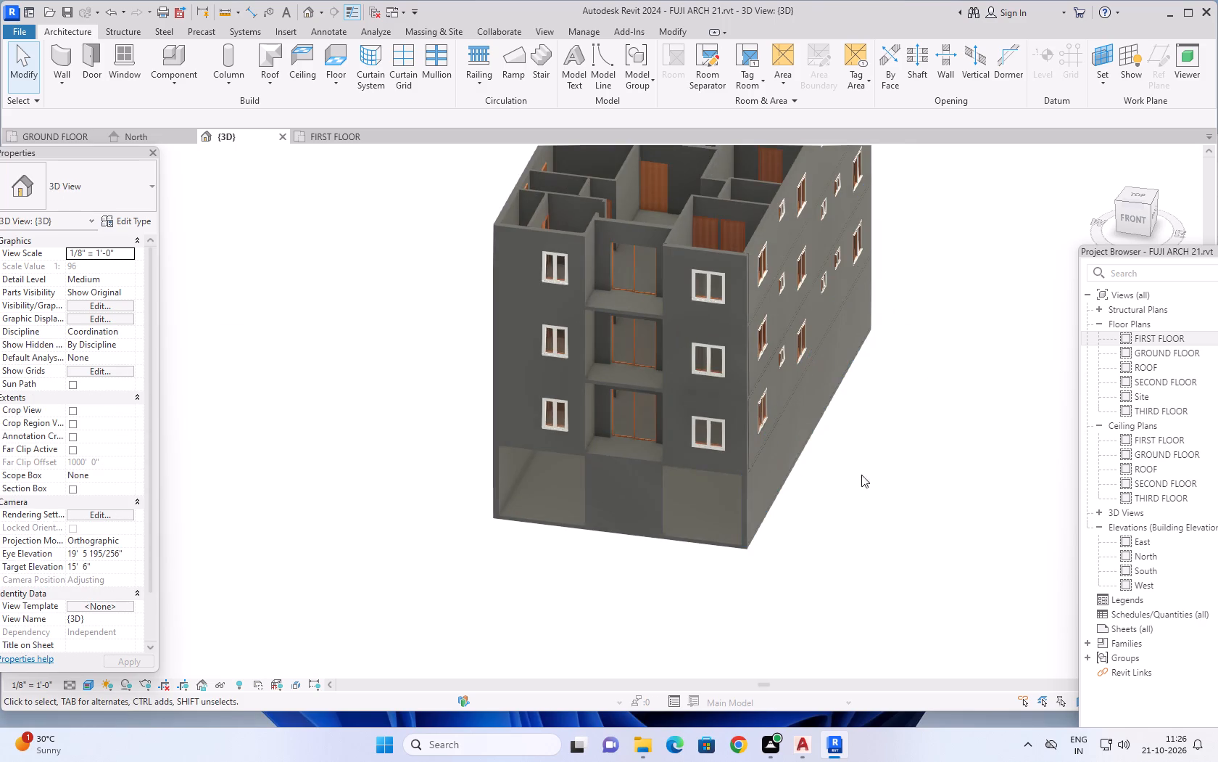
middle_click_drag(914, 490, 869, 368, "shift")
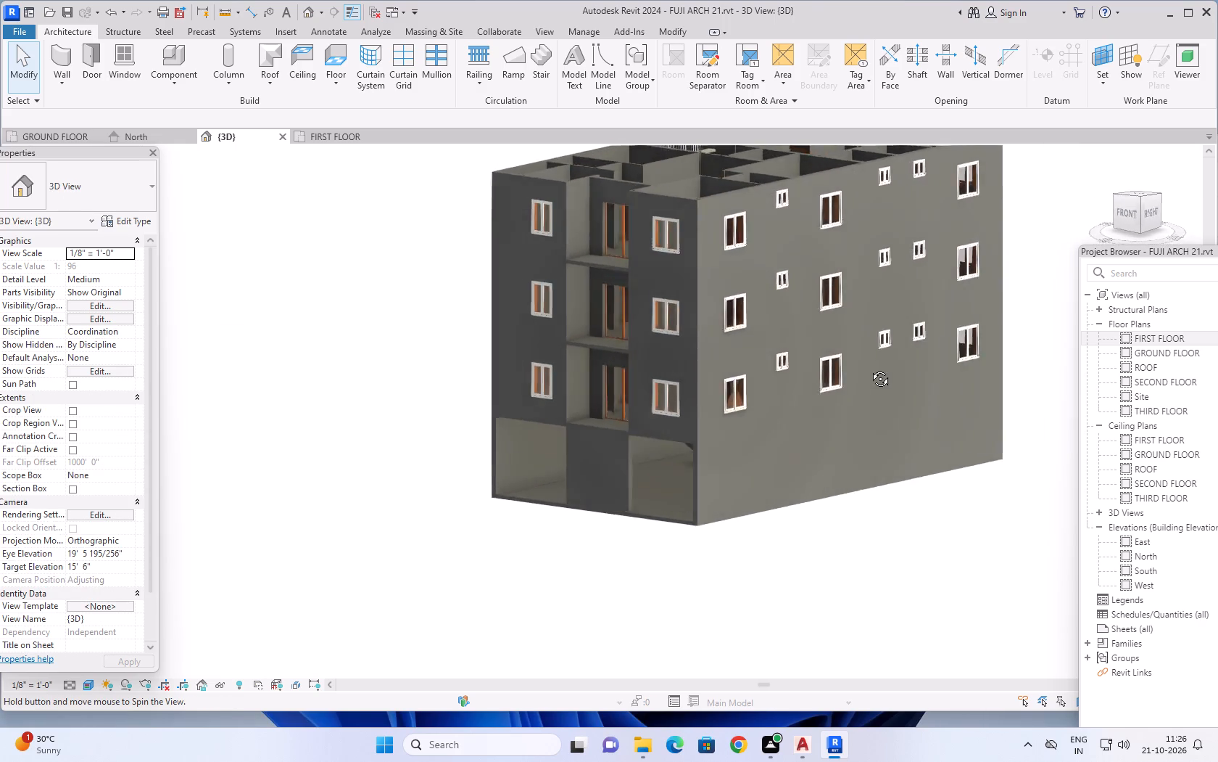
middle_click_drag(869, 368, 950, 393, "shift")
middle_click_drag(839, 519, 903, 497, "shift")
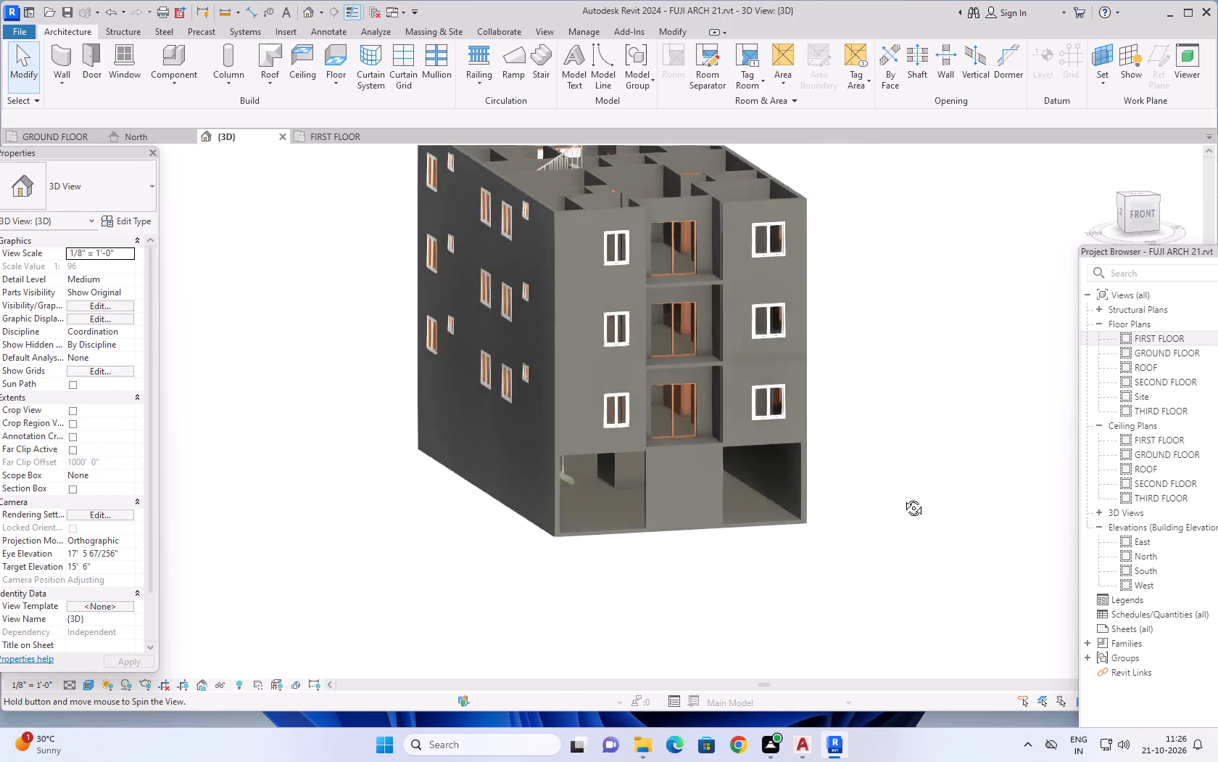
middle_click_drag(903, 497, 966, 504, "shift")
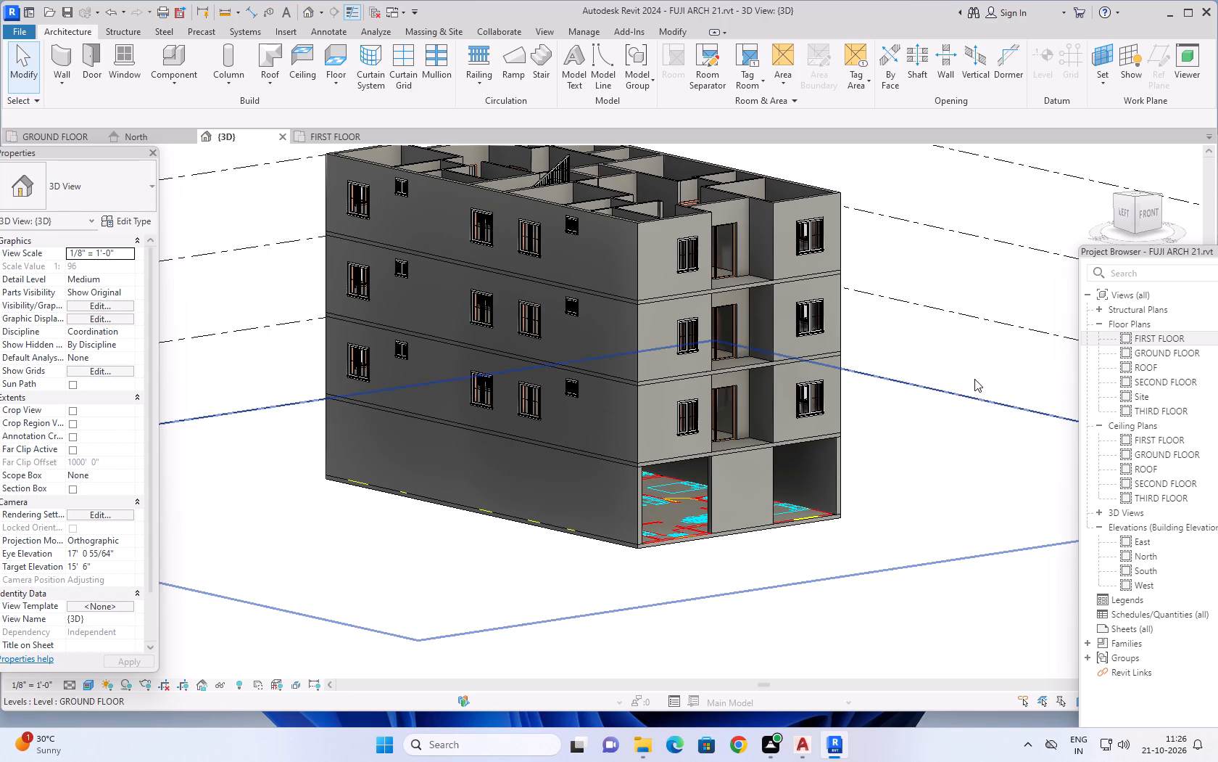
middle_click_drag(974, 379, 920, 491)
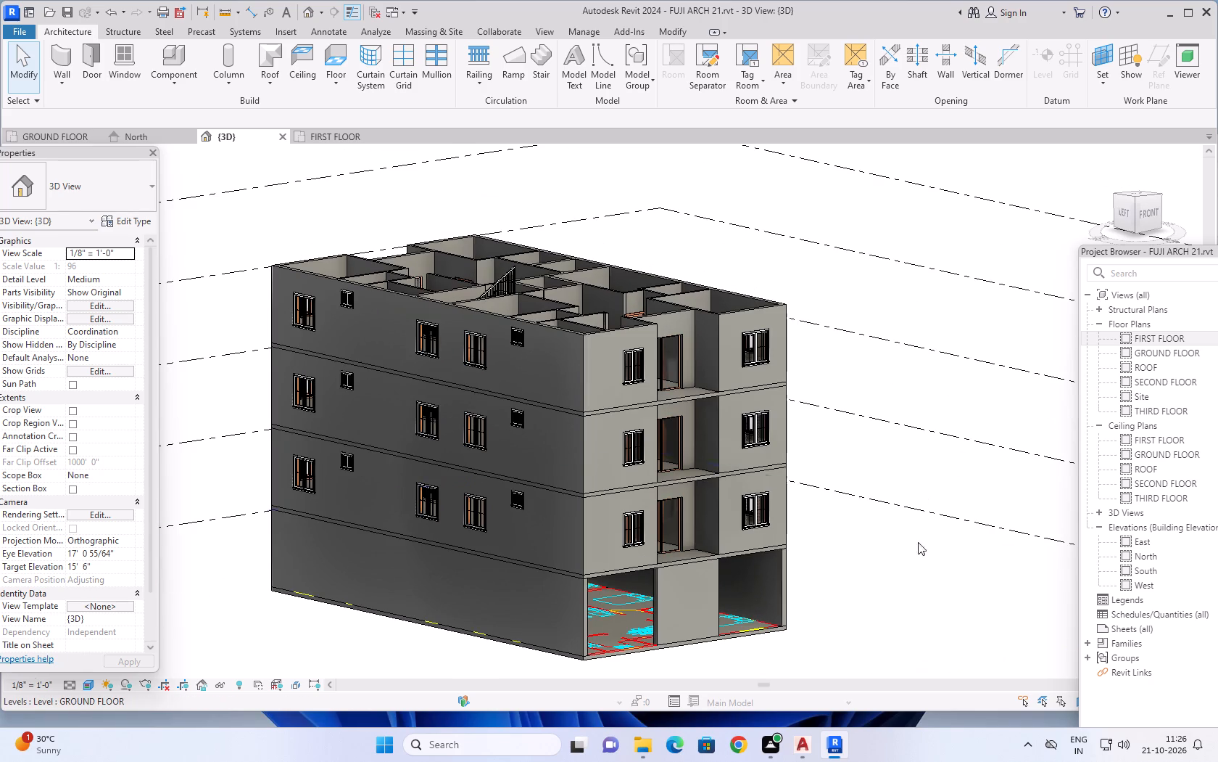
middle_click_drag(916, 565, 797, 592, "shift")
scroll(908, 570, "down", 1, "shift")
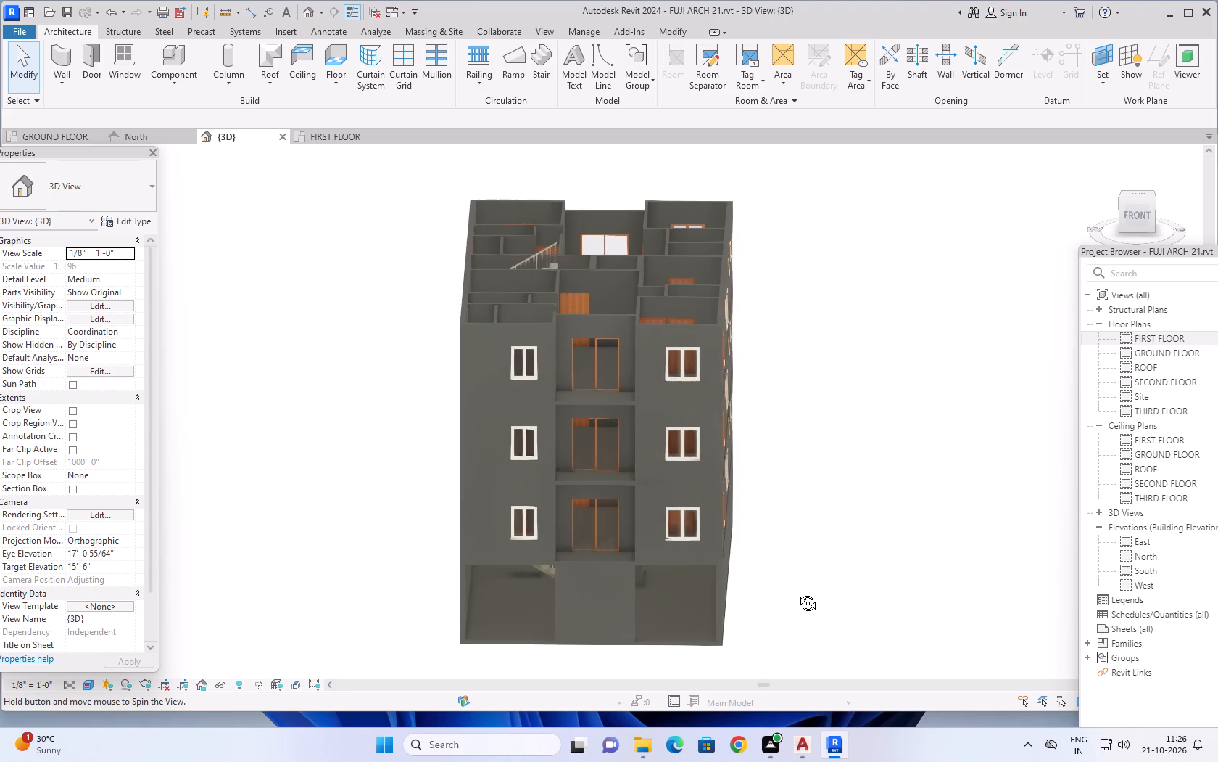
middle_click_drag(797, 592, 863, 546, "shift")
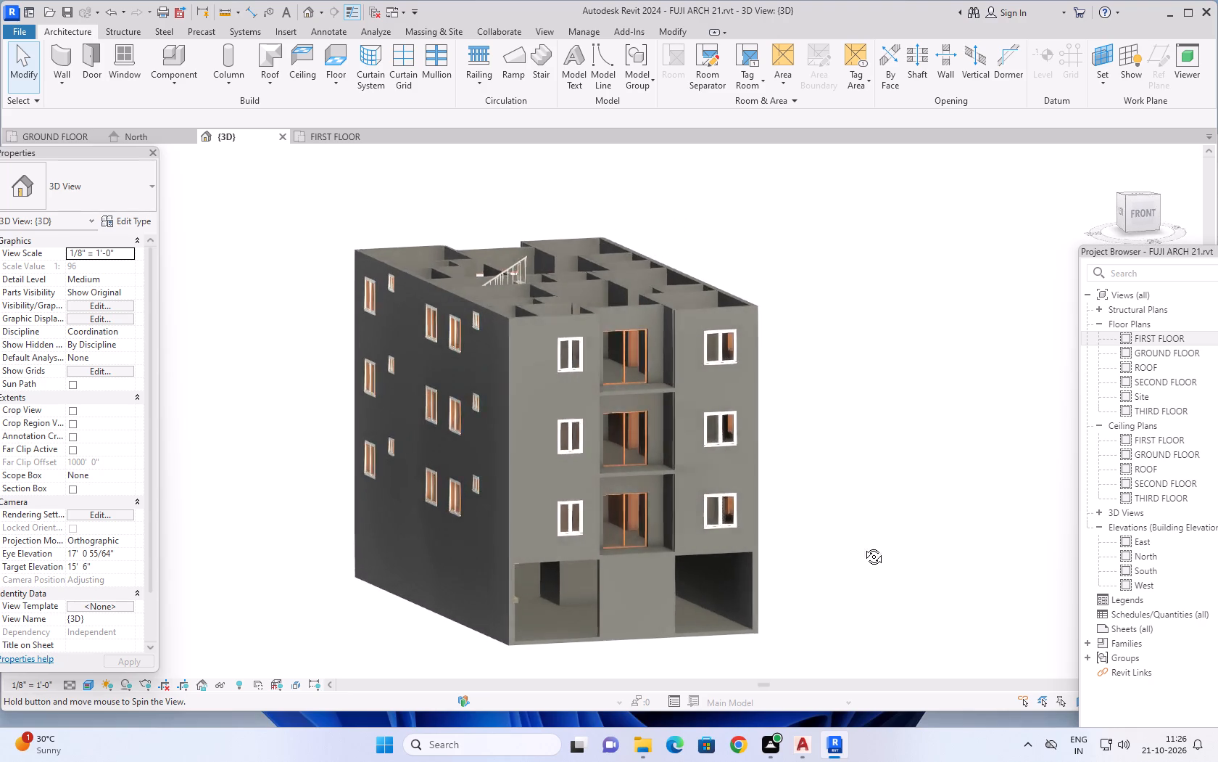
middle_click_drag(863, 546, 943, 544, "shift")
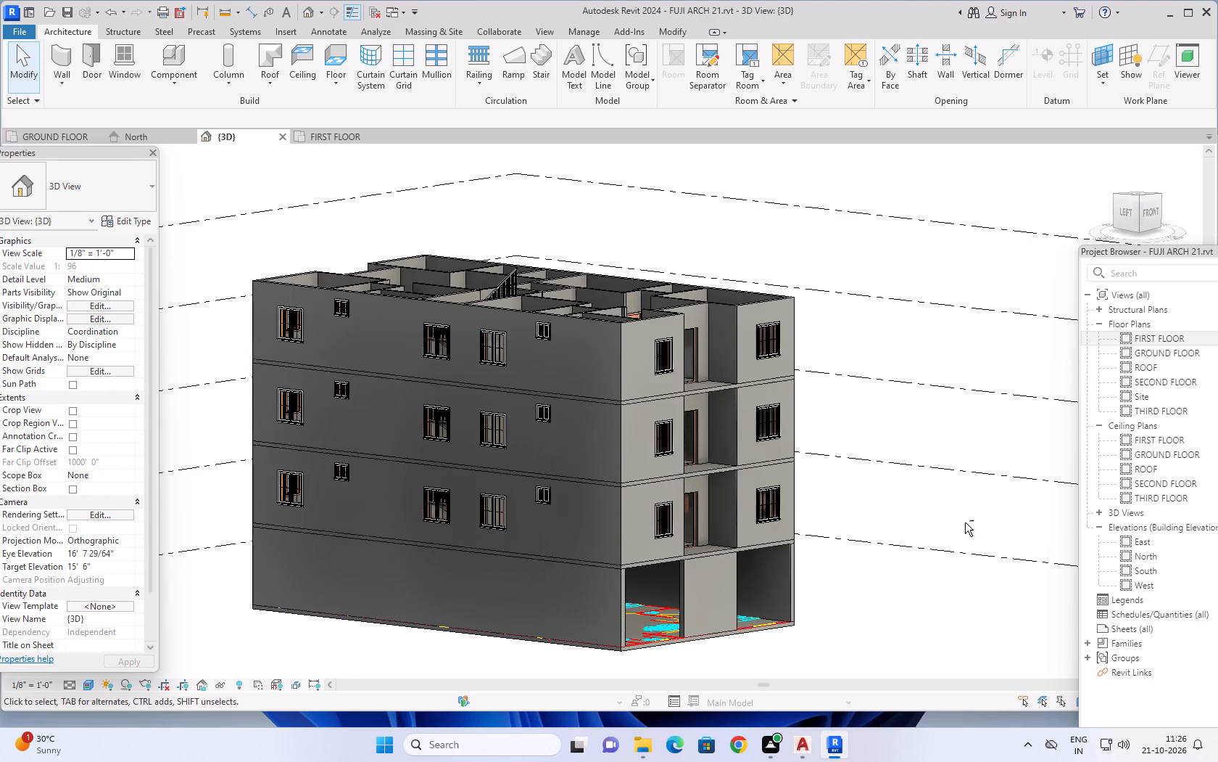
middle_click_drag(965, 523, 639, 621, "shift")
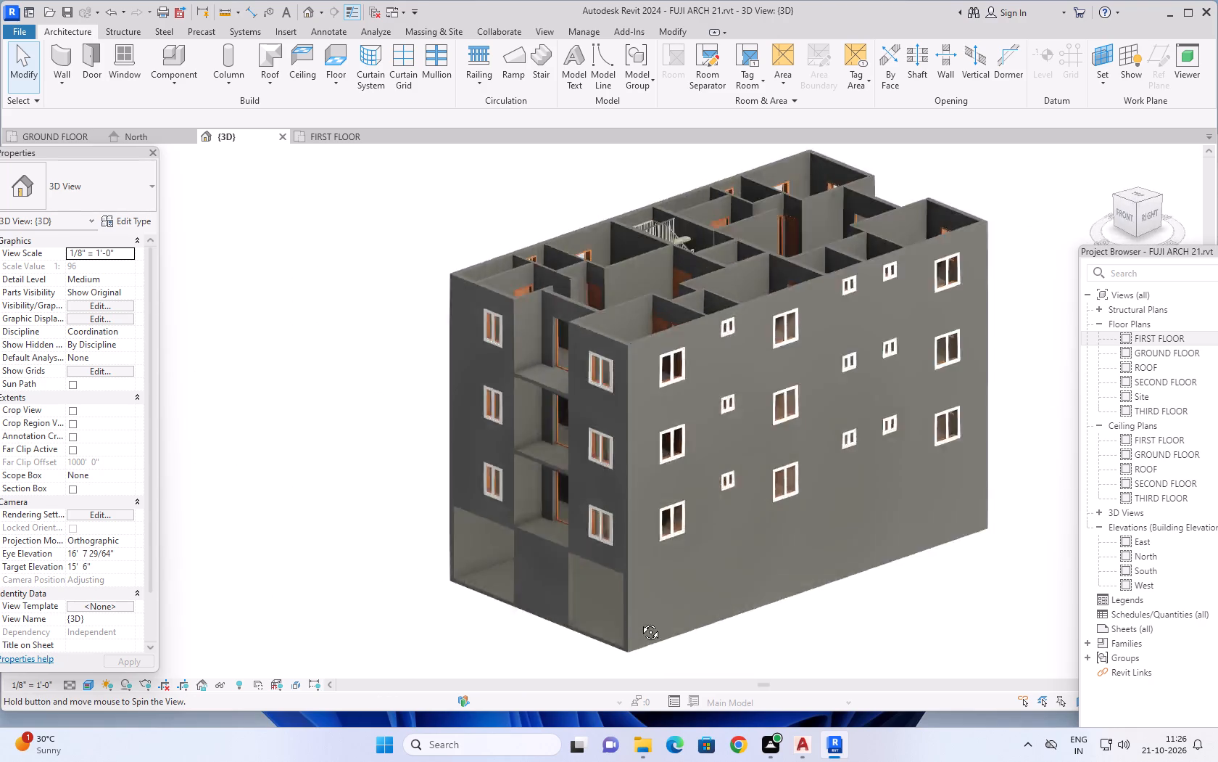
middle_click_drag(639, 621, 481, 534, "shift")
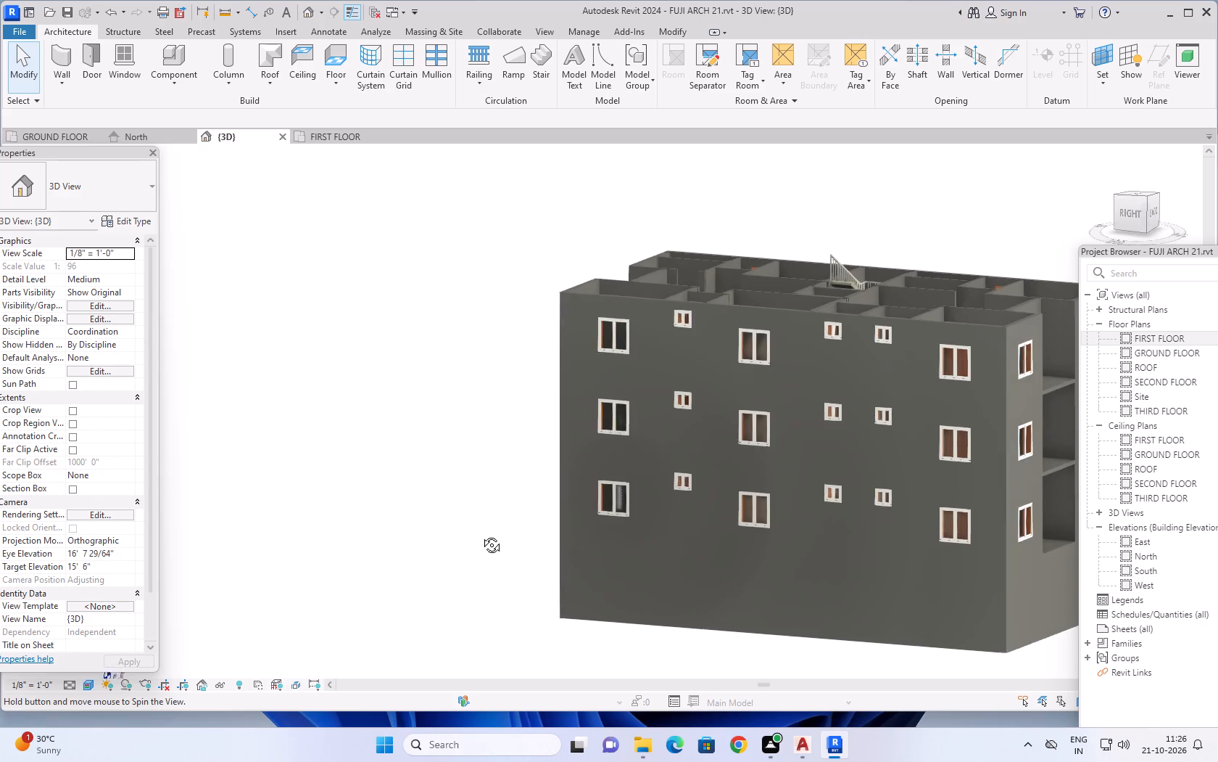
middle_click_drag(481, 534, 766, 643, "shift")
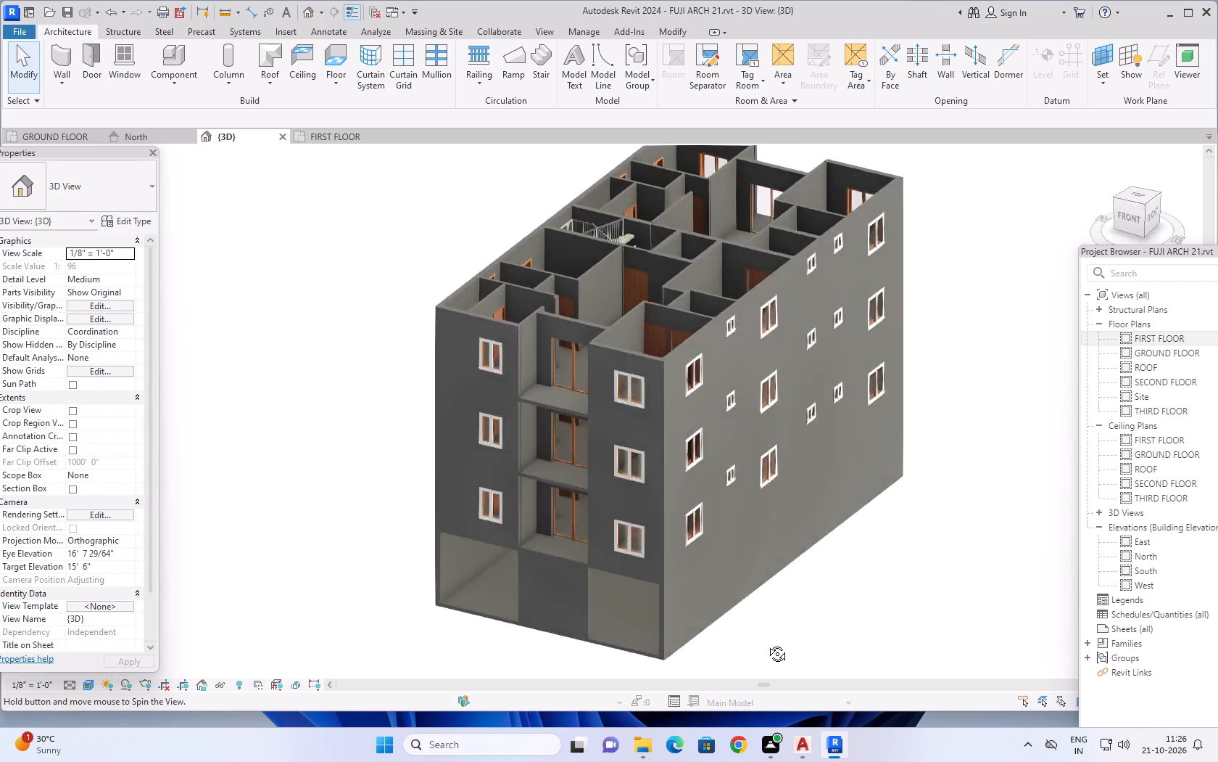
middle_click_drag(766, 643, 888, 585, "shift")
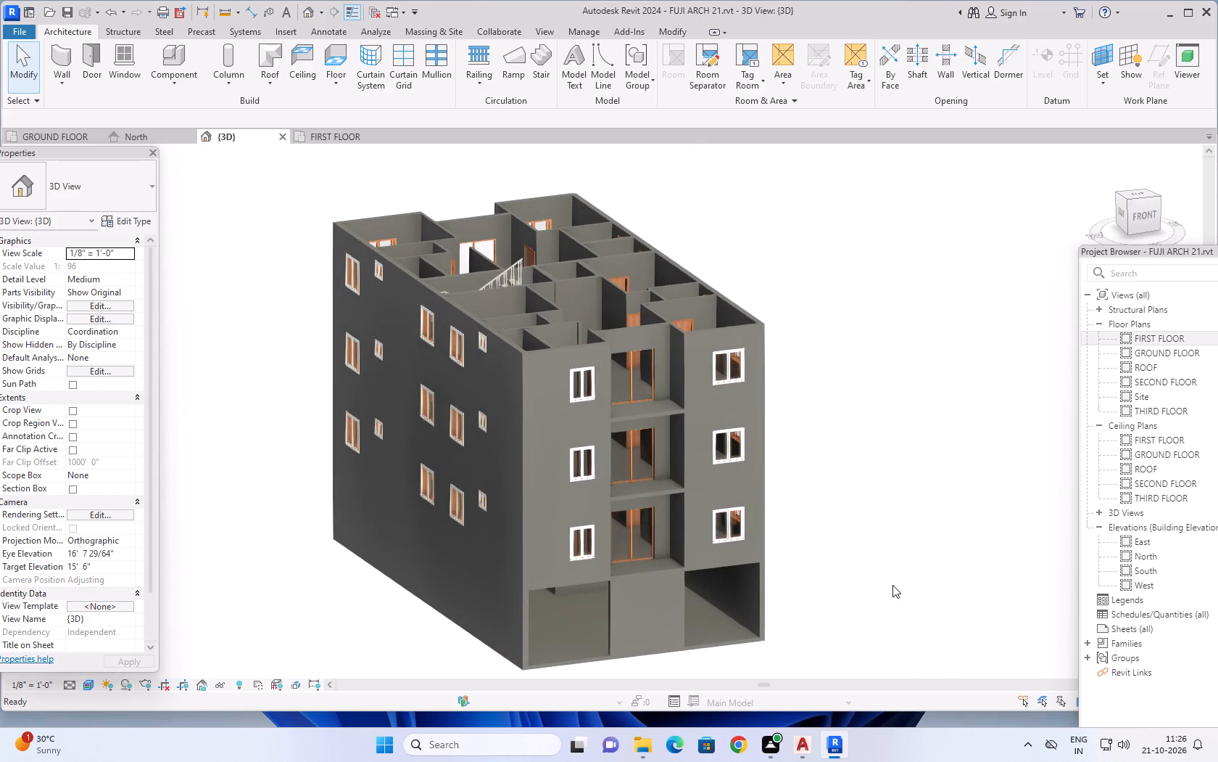
Examine the open third-floor layout from above in the 3D view, including the rooms, staircase and lift shaft, turning the building to several angles.
middle_click_drag(890, 608, 908, 501)
middle_click_drag(913, 515, 894, 589, "shift")
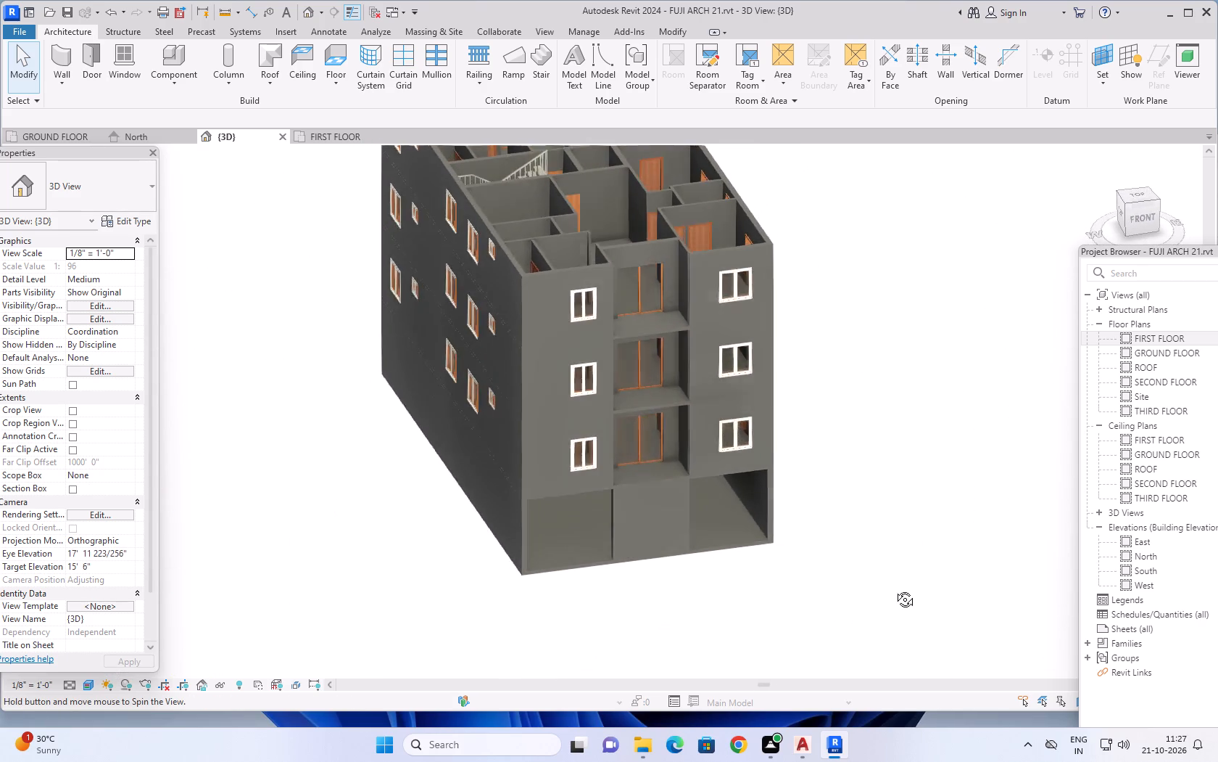
middle_click_drag(894, 589, 893, 602, "shift")
middle_click_drag(890, 448, 900, 571, "shift")
middle_click_drag(892, 430, 886, 549, "shift")
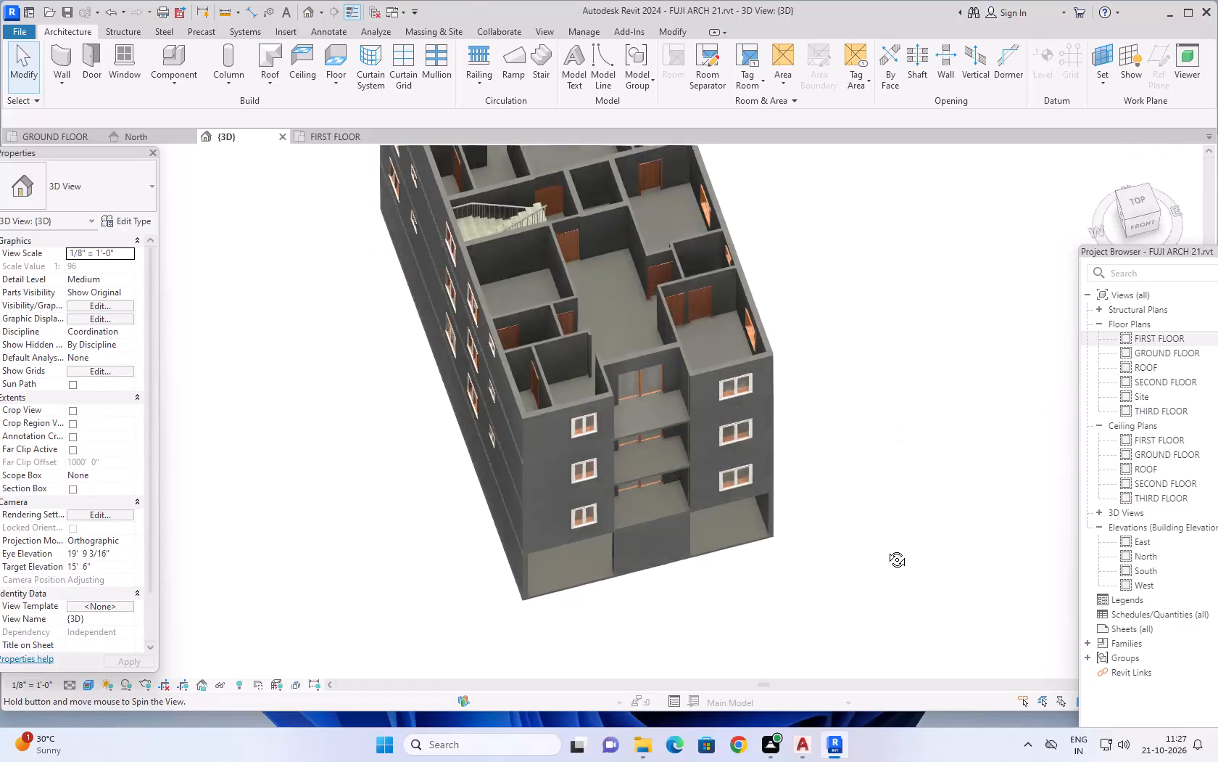
middle_click_drag(886, 549, 896, 522, "shift")
middle_click_drag(900, 459, 801, 554, "shift")
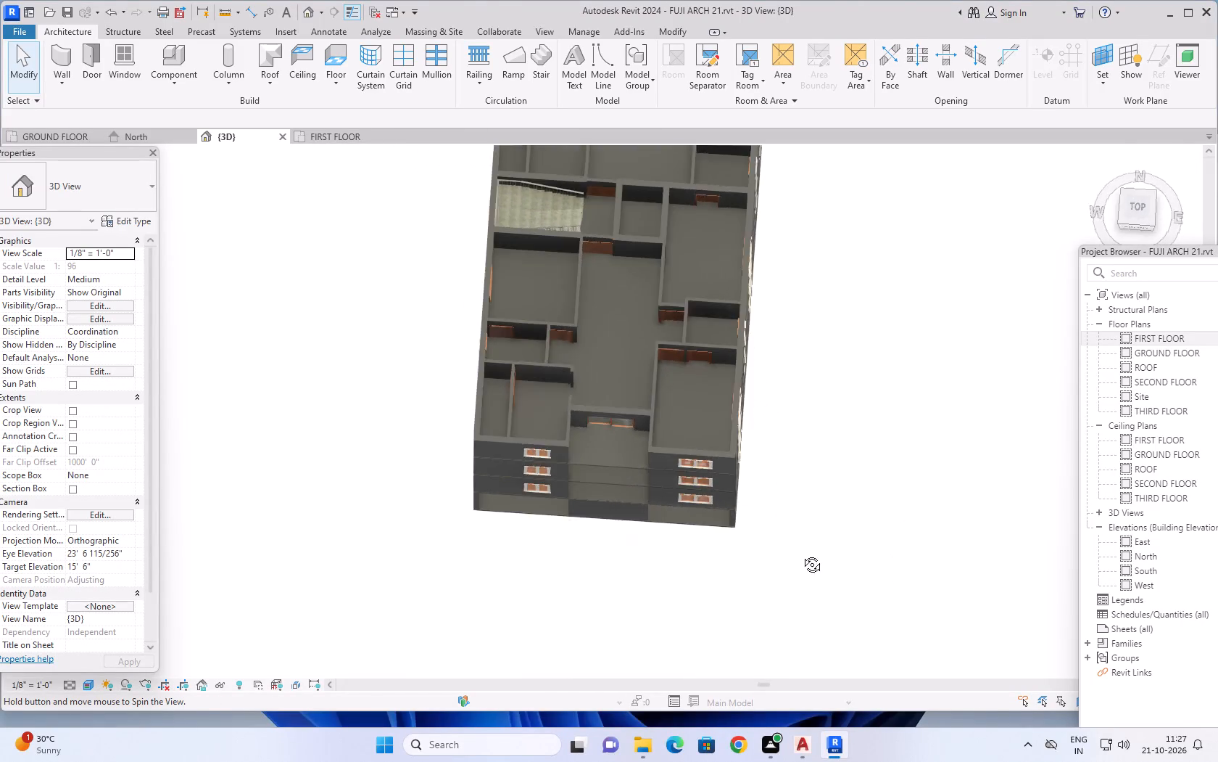
middle_click_drag(801, 554, 877, 480, "shift")
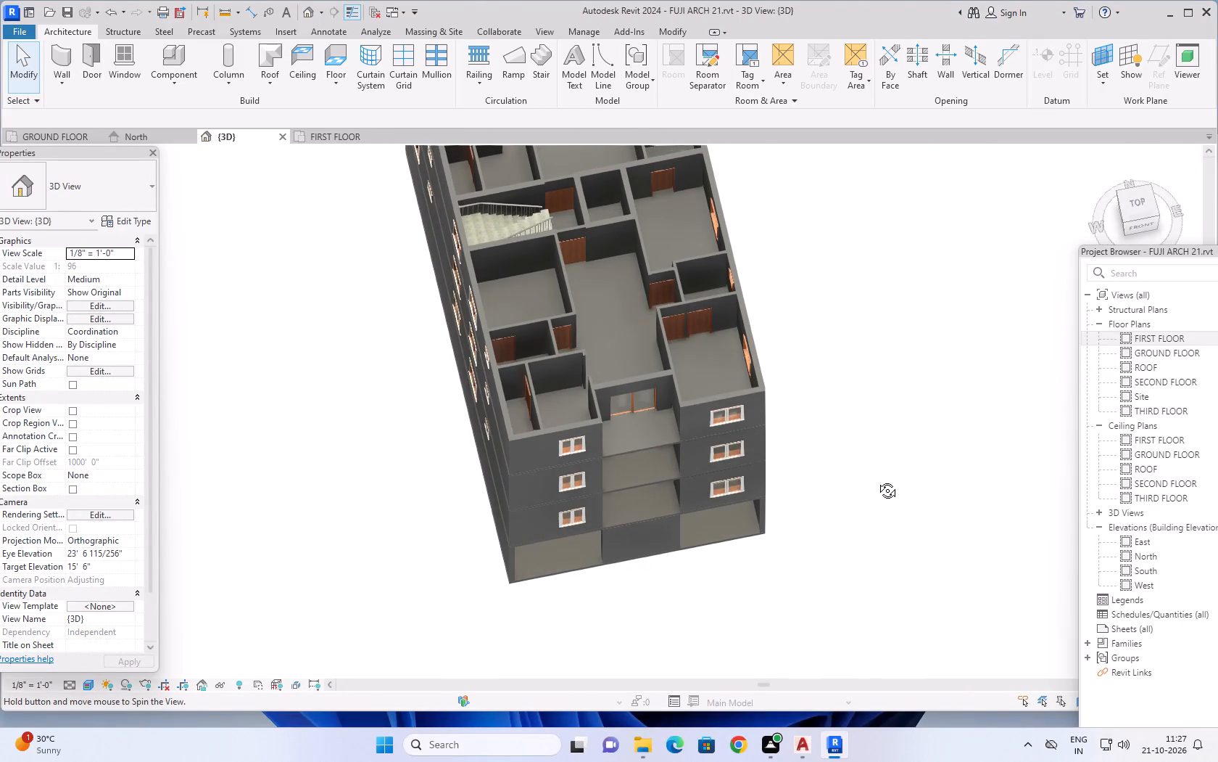
middle_click_drag(877, 480, 876, 483, "shift")
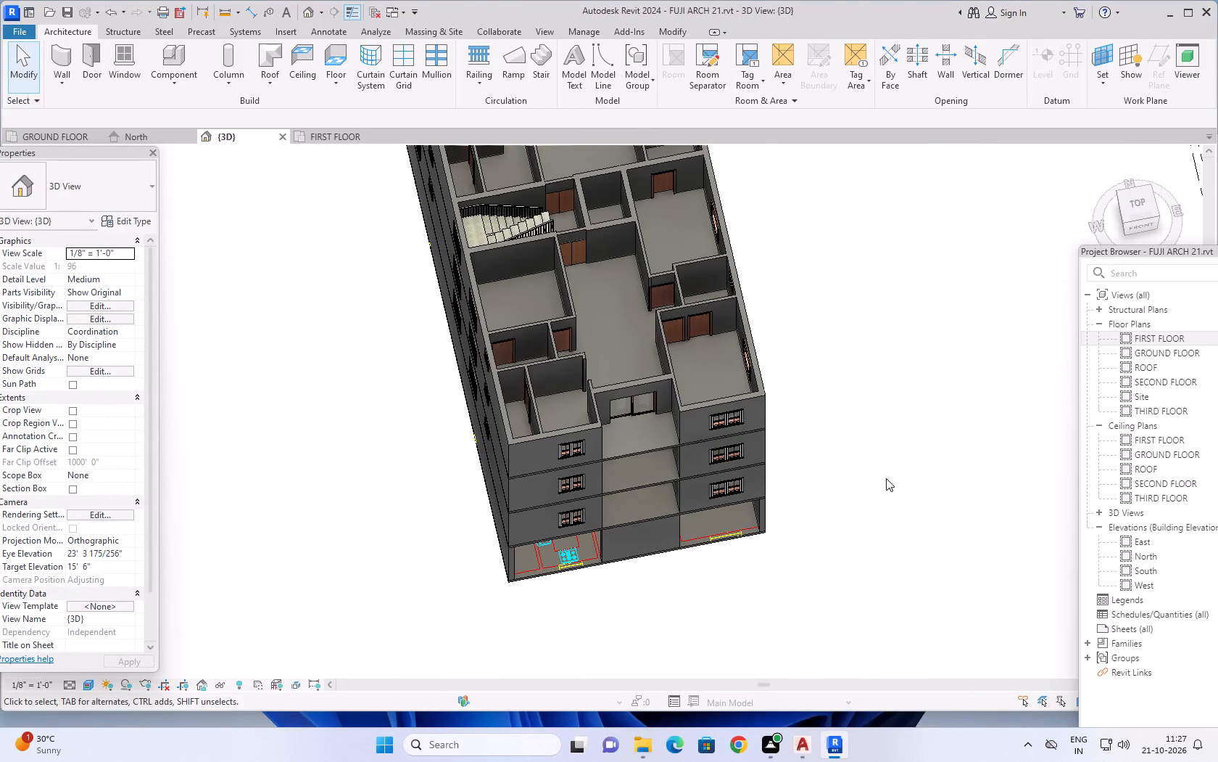
middle_click_drag(887, 408, 911, 492)
middle_click_drag(915, 470, 915, 483, "shift")
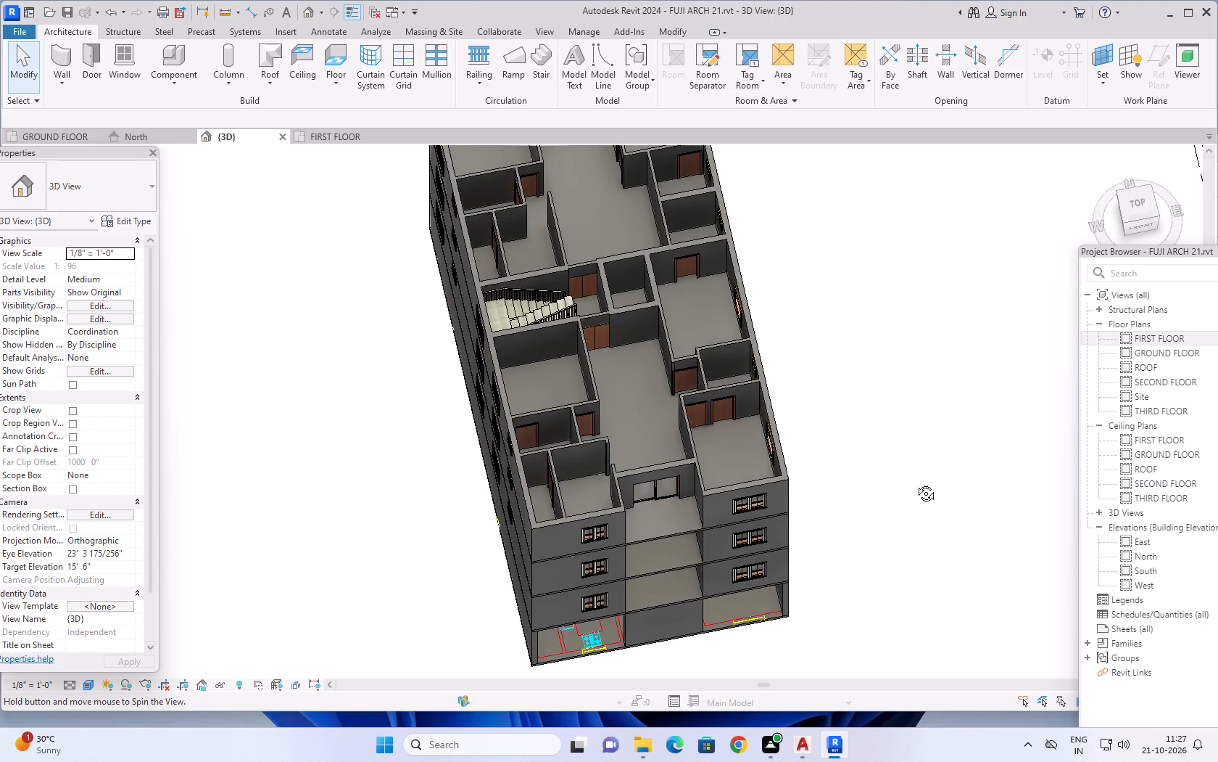
middle_click_drag(915, 483, 901, 572, "shift")
middle_click_drag(895, 414, 892, 508, "shift")
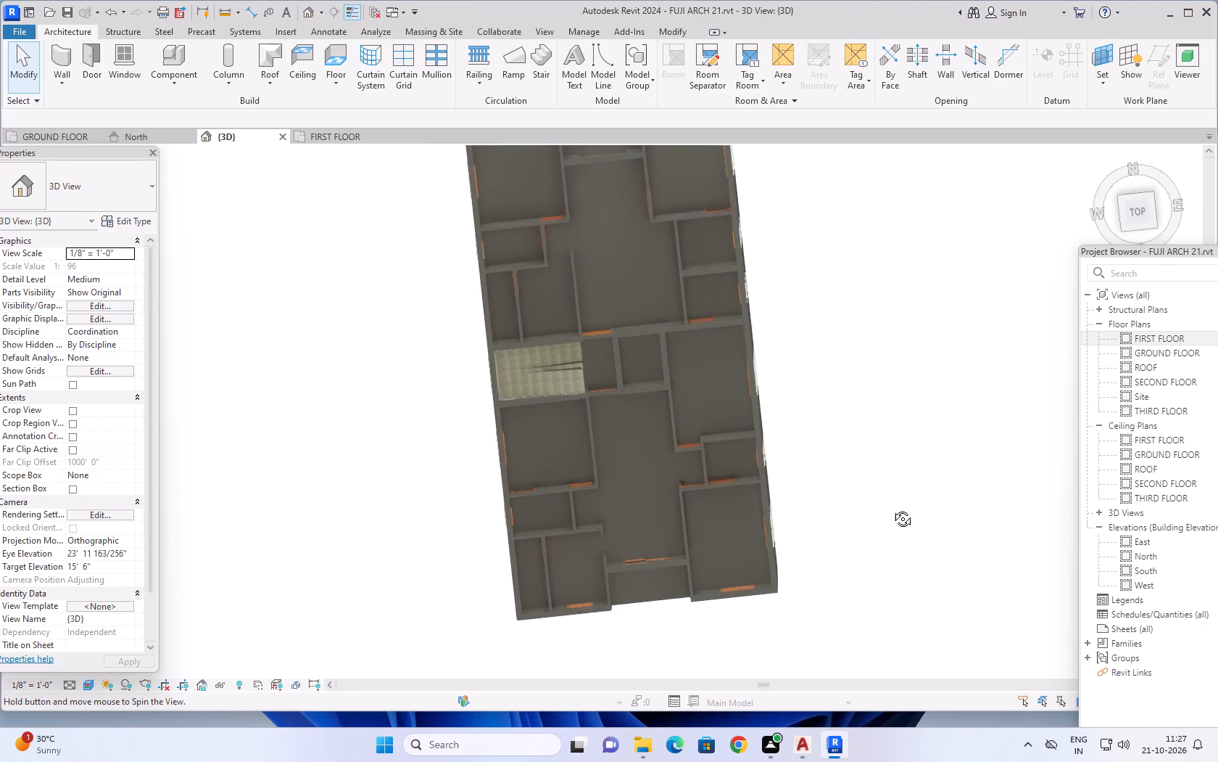
middle_click_drag(892, 508, 892, 509, "shift")
middle_click_drag(898, 368, 926, 565, "shift")
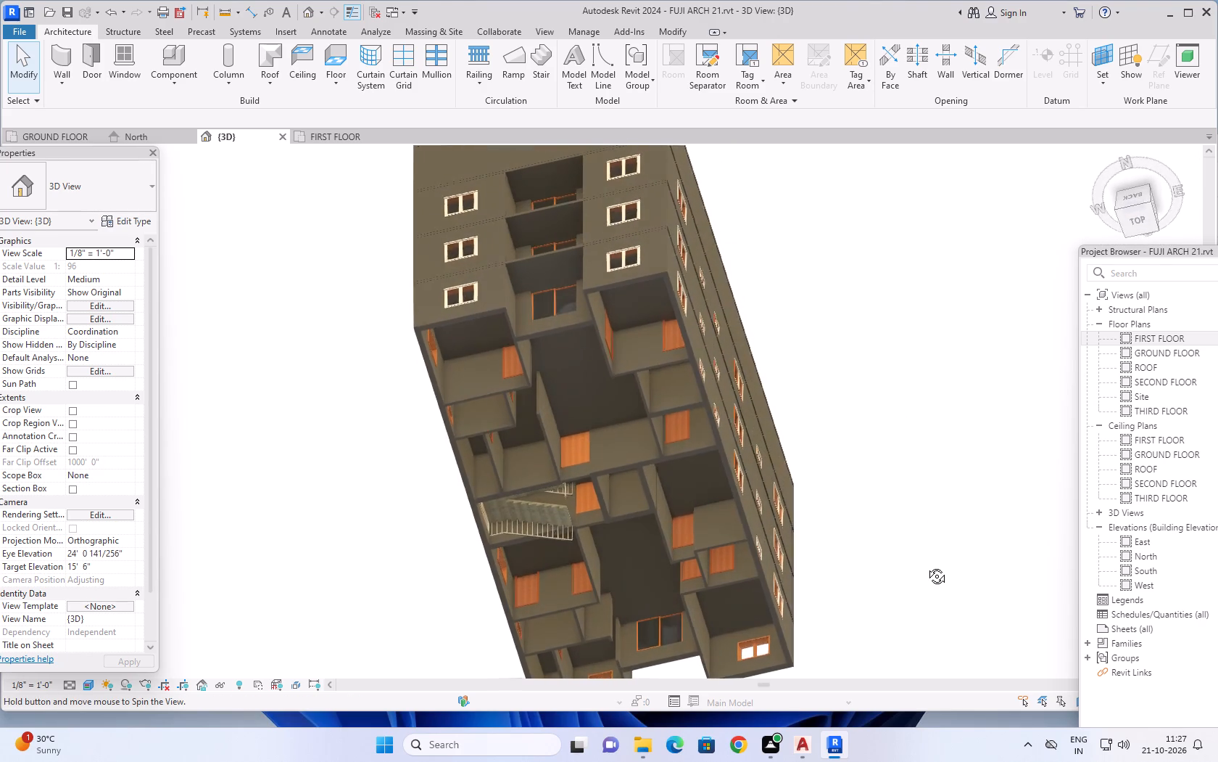
middle_click_drag(926, 565, 680, 425, "shift")
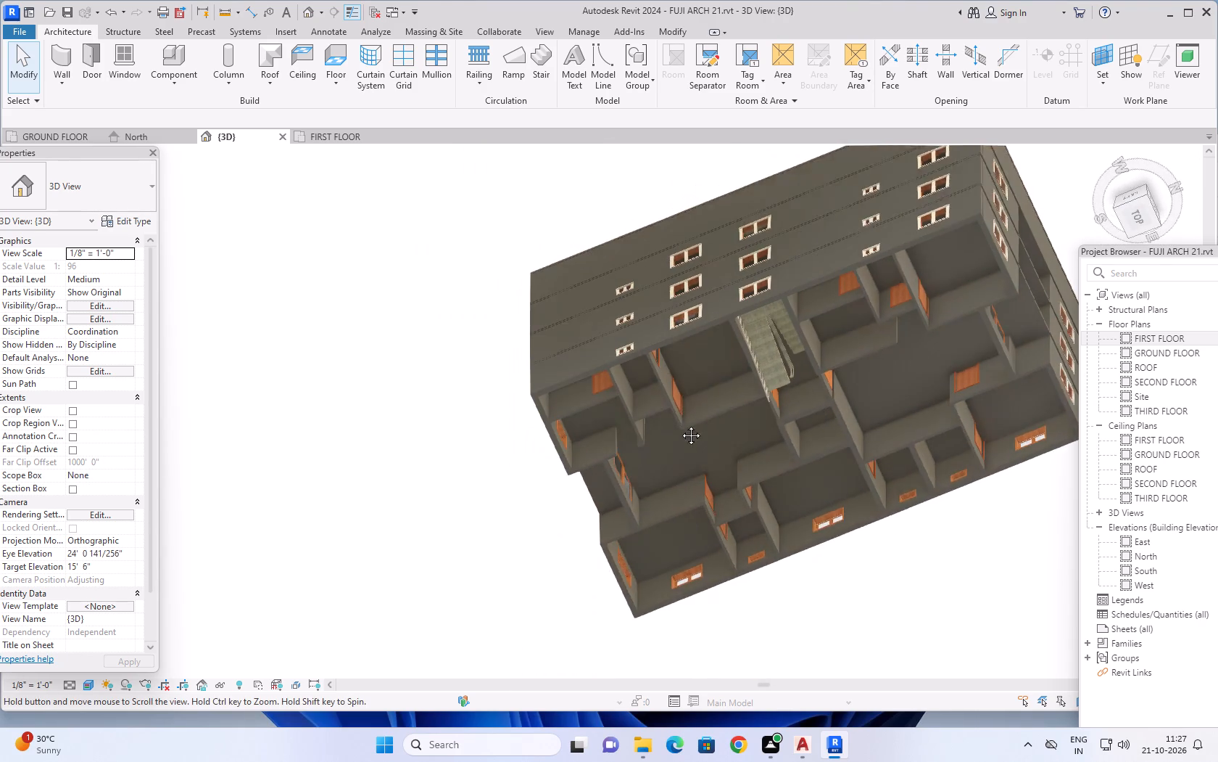
middle_click_drag(680, 425, 581, 472, "shift")
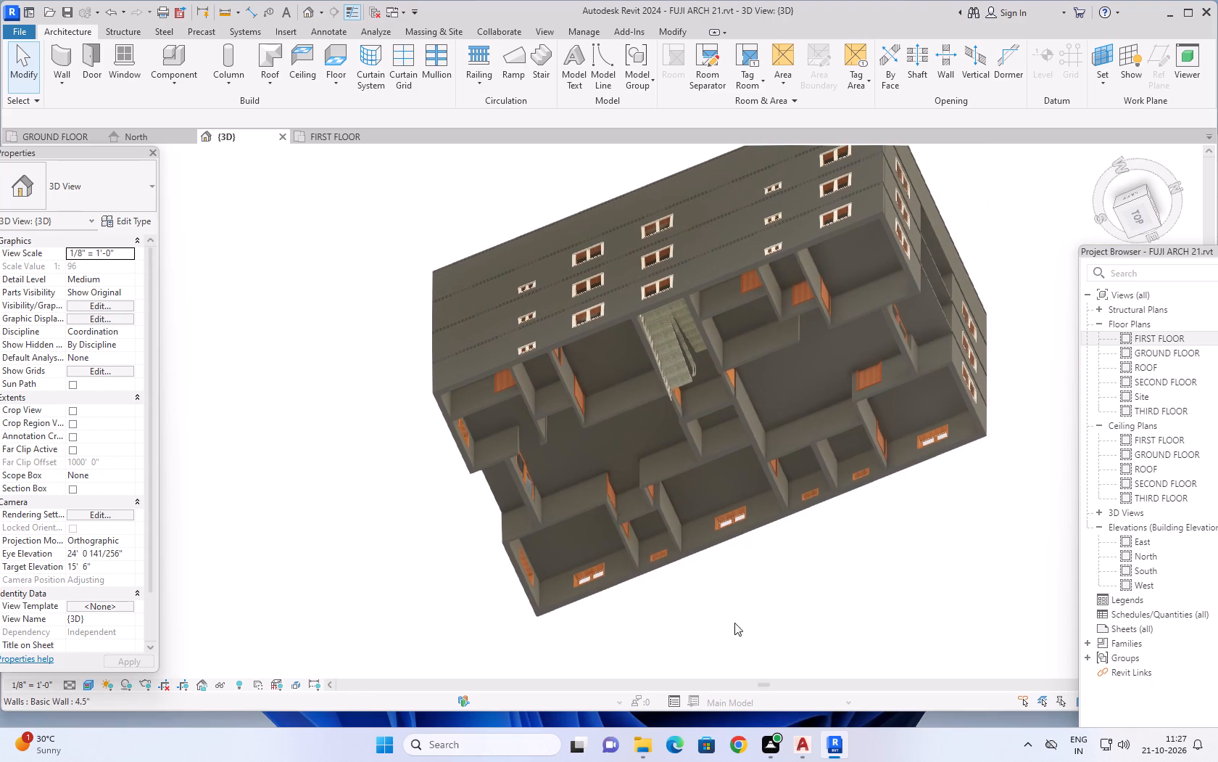
middle_click_drag(740, 620, 903, 445, "shift")
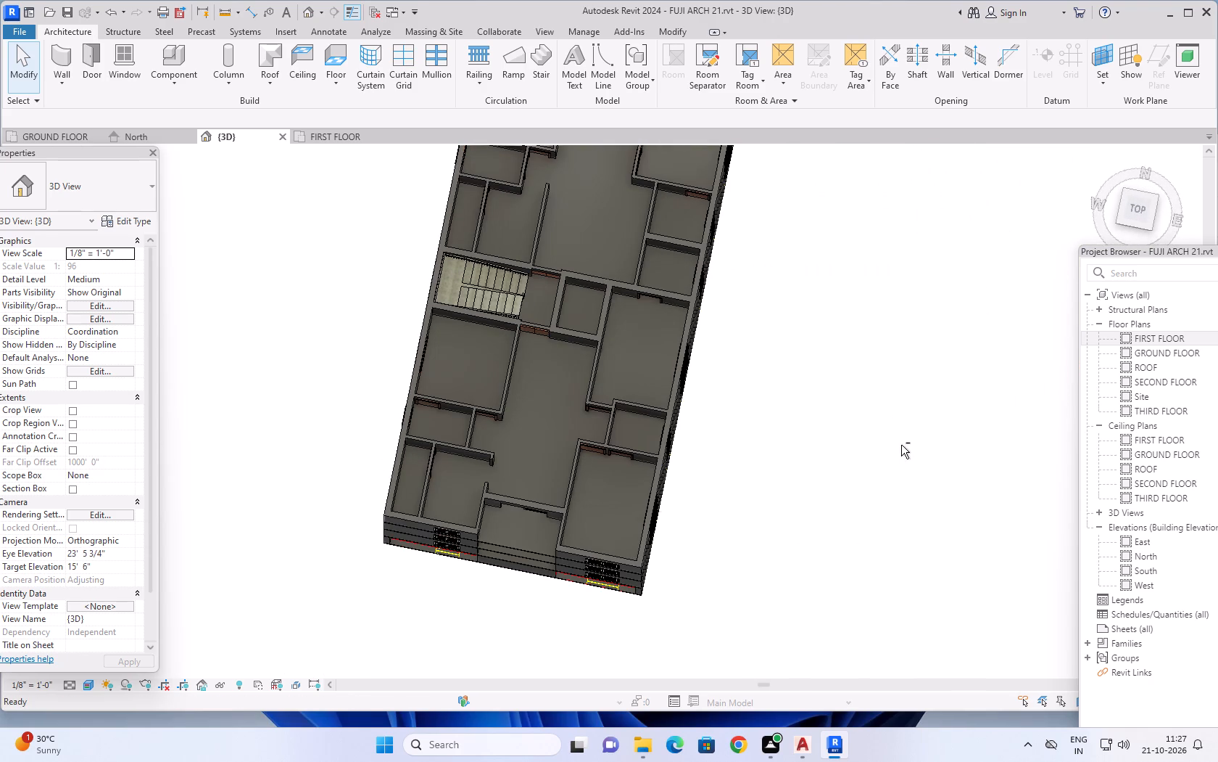
middle_click_drag(899, 447, 925, 577)
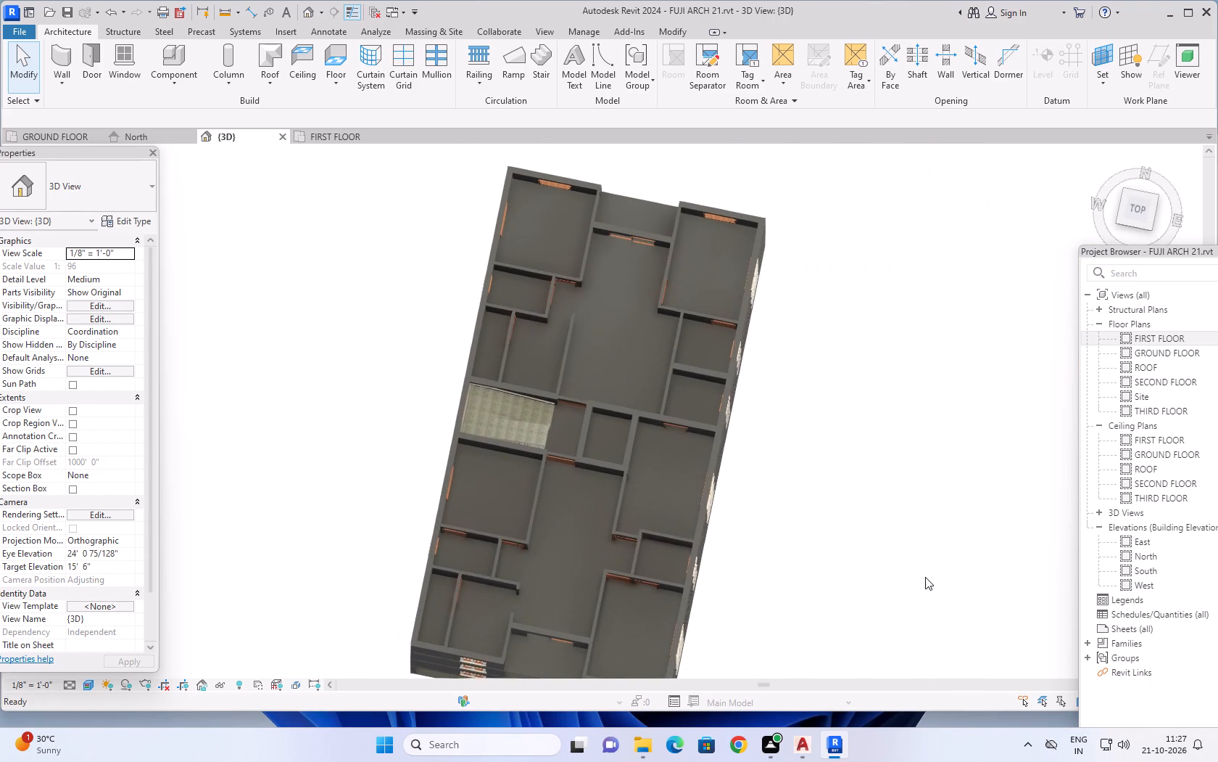
middle_click_drag(870, 372, 865, 441, "shift")
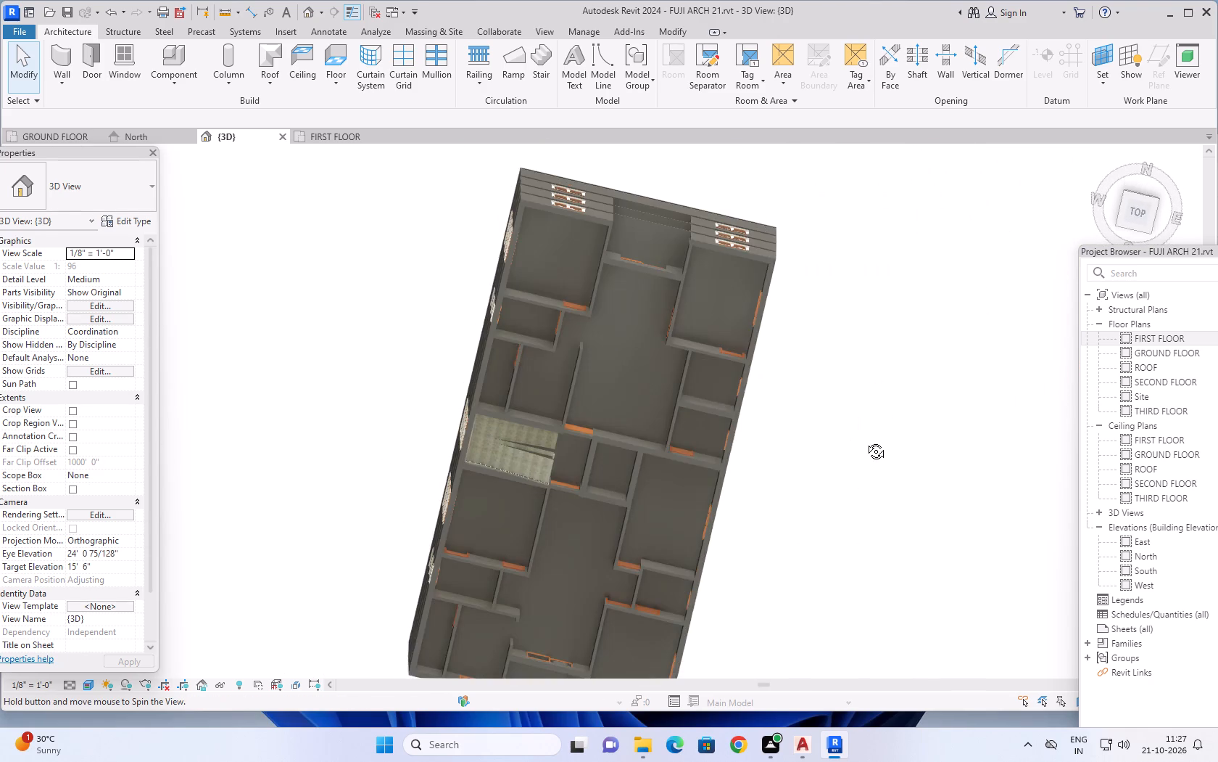
middle_click_drag(865, 441, 696, 500, "shift")
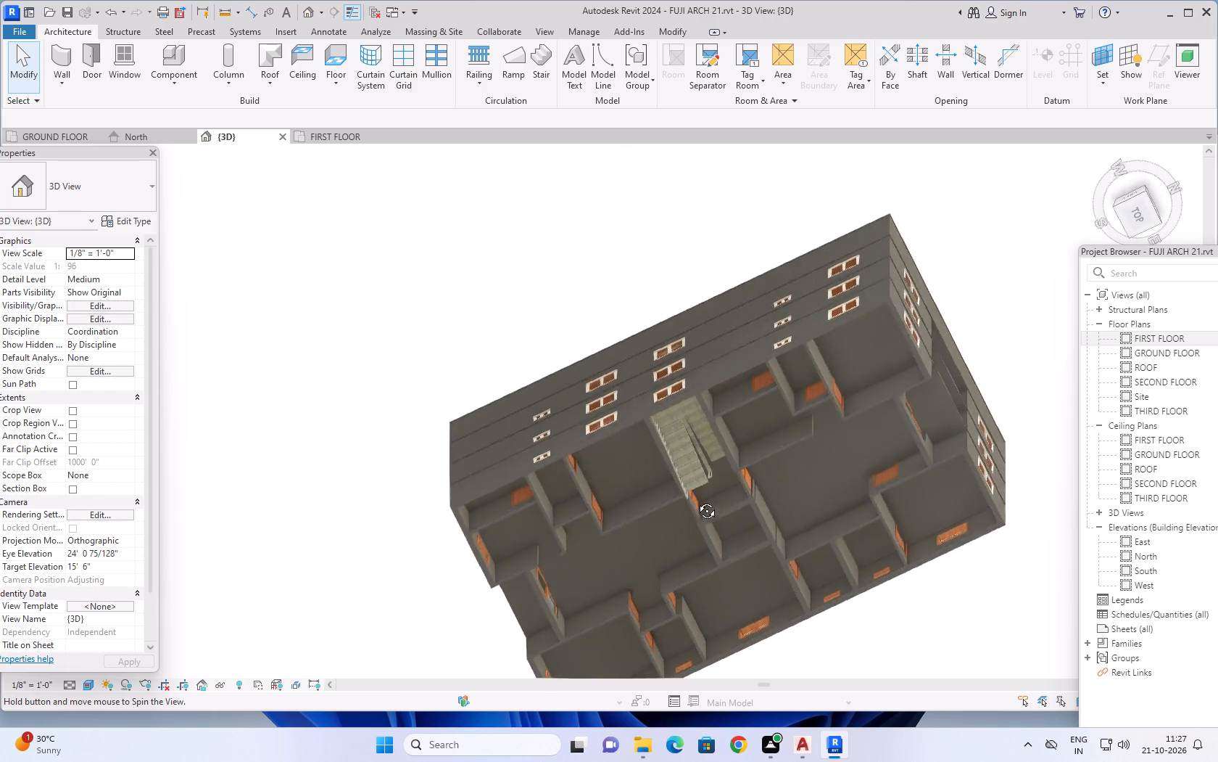
middle_click_drag(696, 500, 566, 502, "shift")
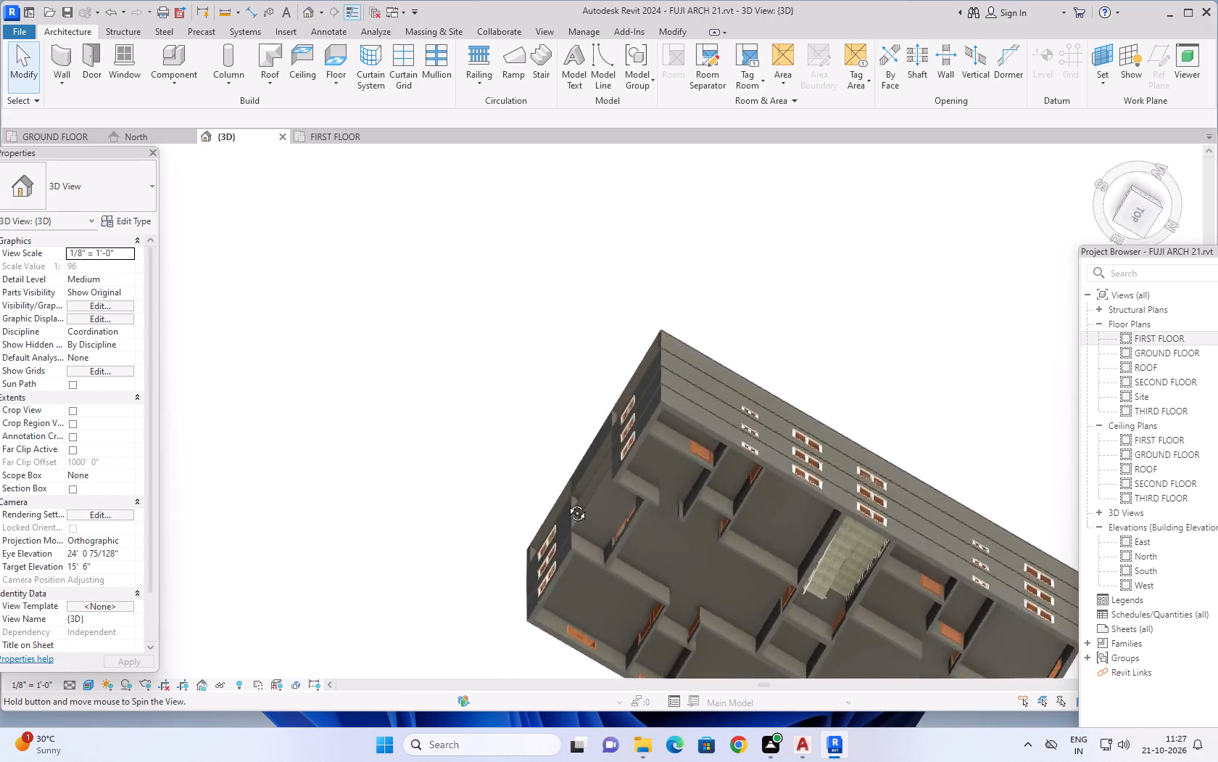
middle_click_drag(566, 502, 821, 480, "shift")
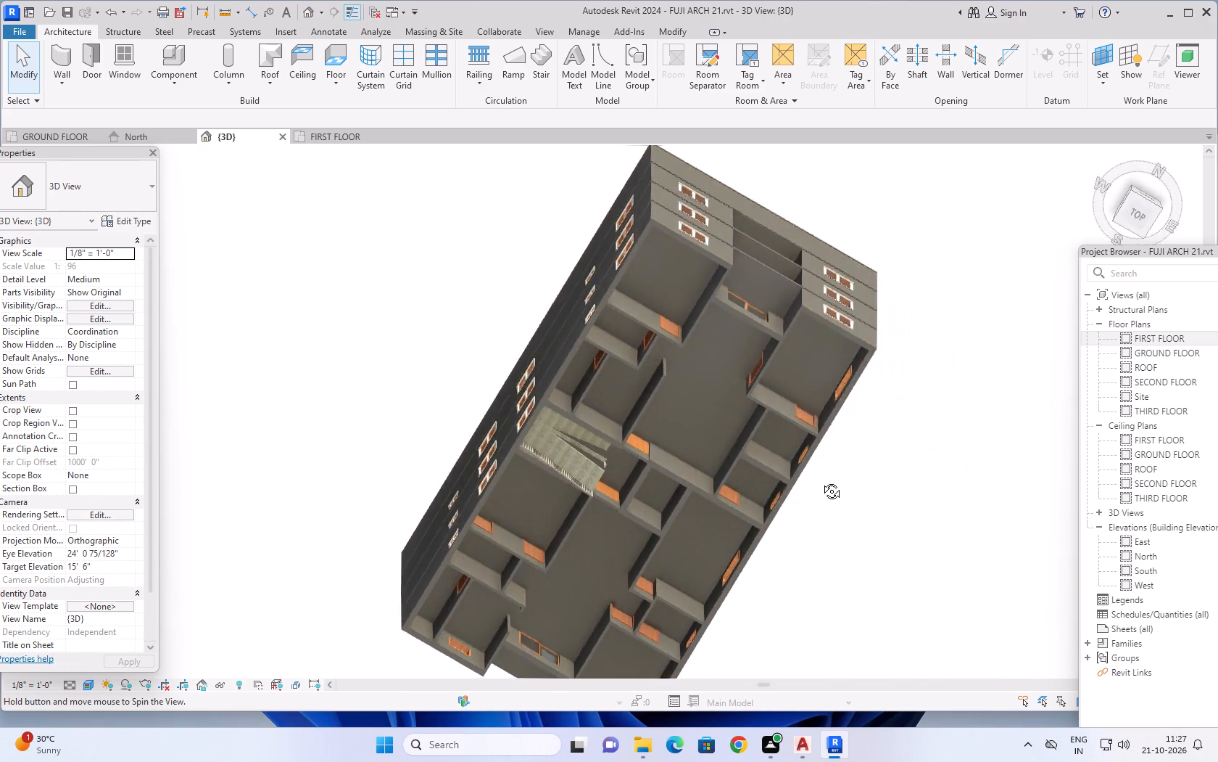
middle_click_drag(821, 480, 729, 420, "shift")
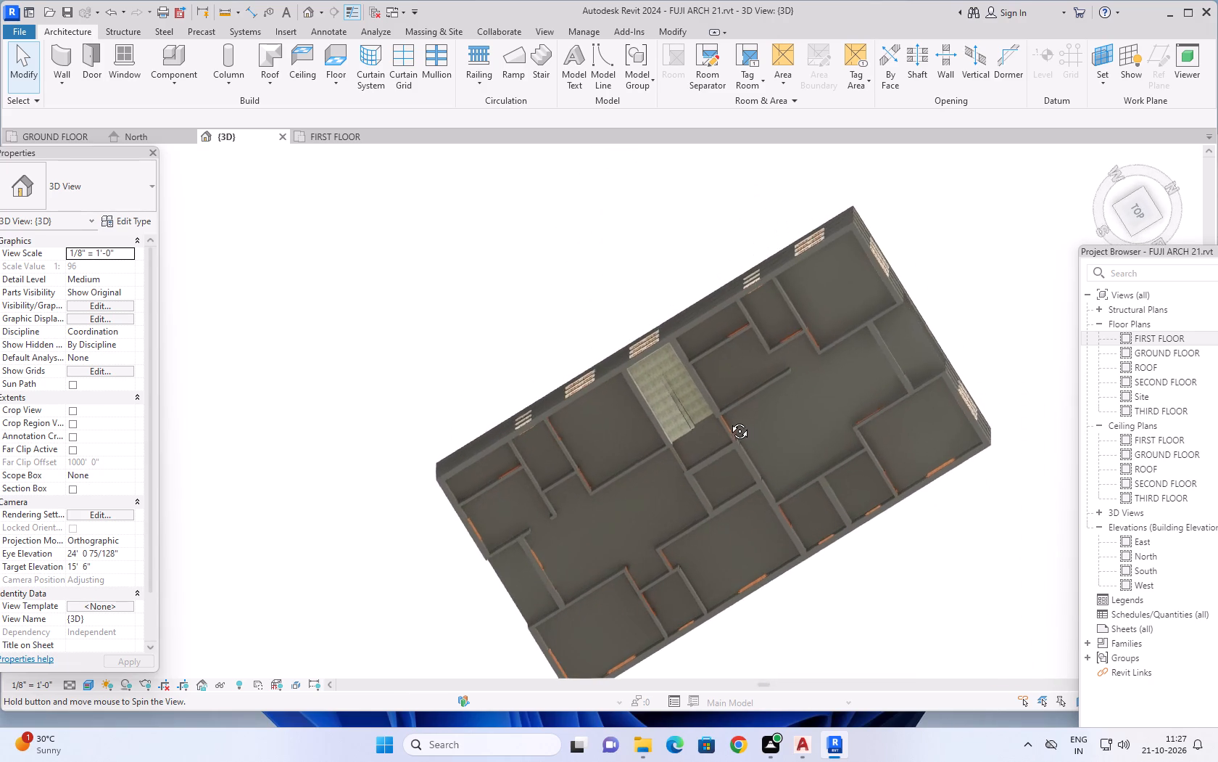
middle_click_drag(729, 420, 727, 425, "shift")
middle_click_drag(884, 601, 932, 549)
middle_click_drag(873, 579, 951, 573, "shift")
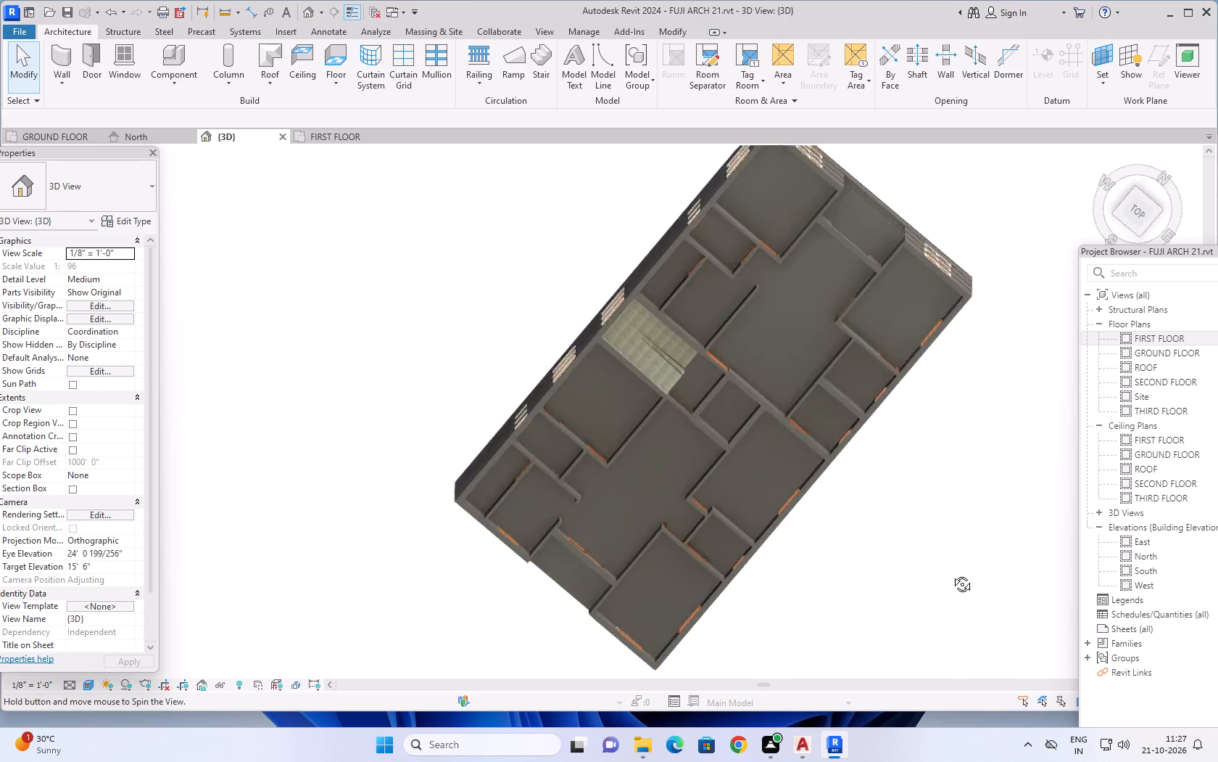
middle_click_drag(951, 573, 991, 459, "shift")
middle_click_drag(905, 486, 982, 618)
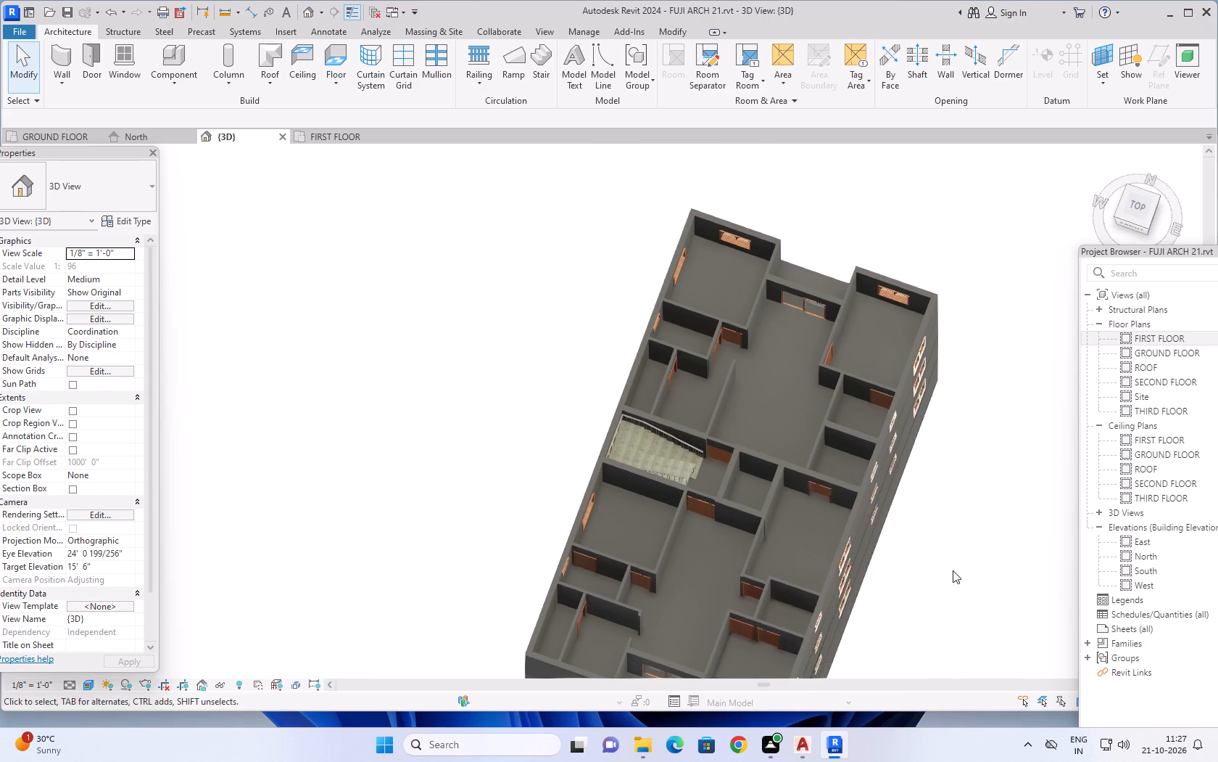
middle_click_drag(940, 557, 958, 594)
middle_click_drag(945, 581, 986, 593)
middle_click_drag(950, 560, 962, 566, "shift")
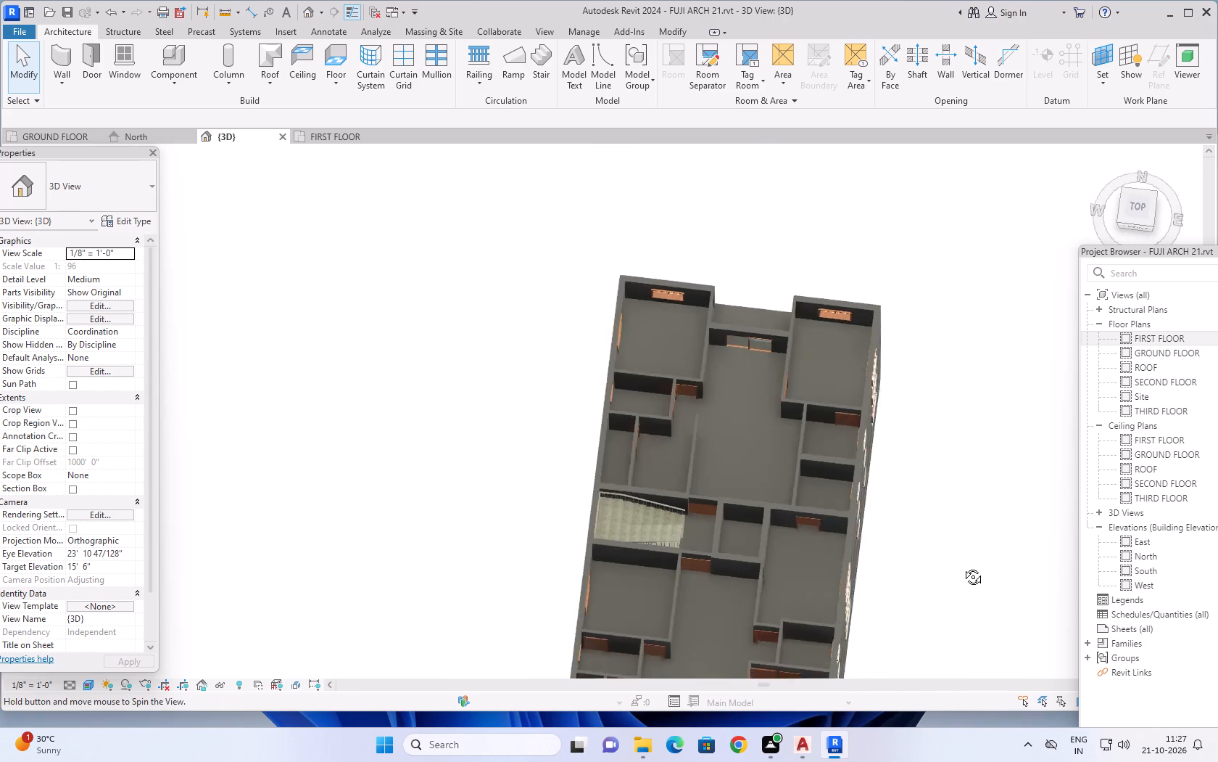
middle_click_drag(962, 566, 976, 560, "shift")
middle_click_drag(892, 380, 888, 520)
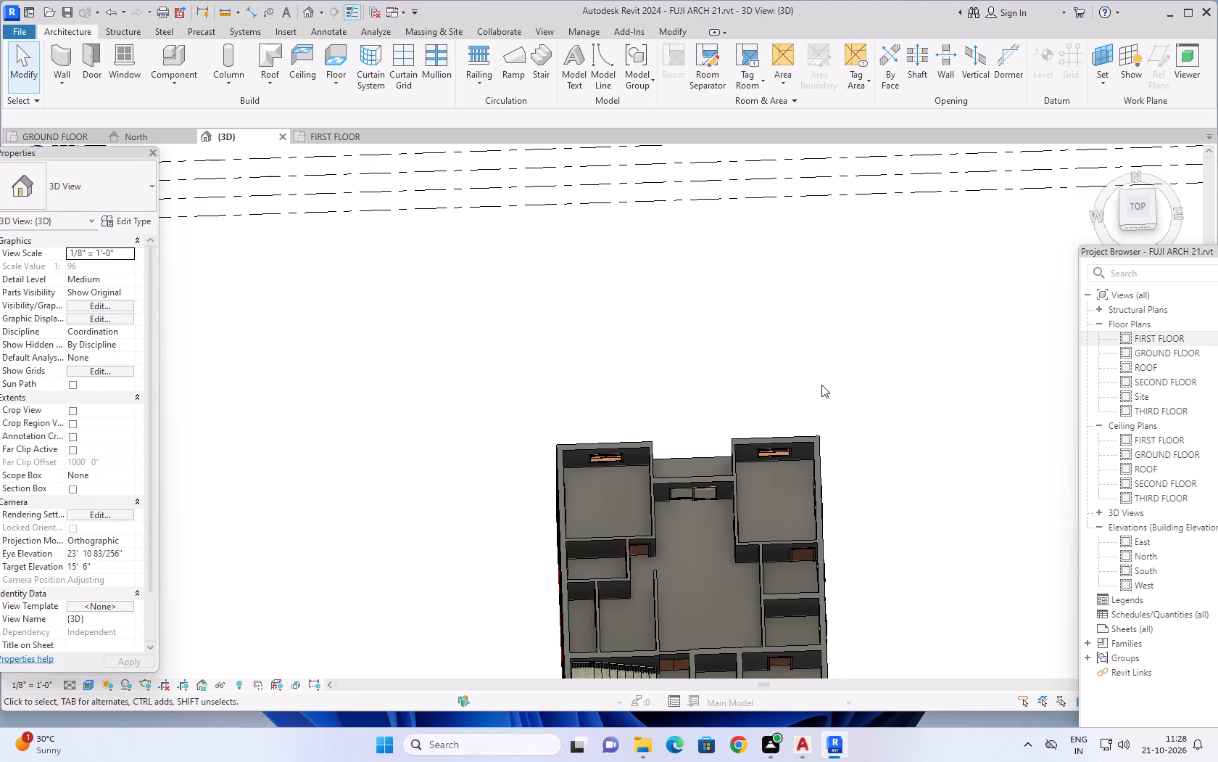
scroll(836, 380, "down", 3)
middle_click_drag(882, 463, 834, 372)
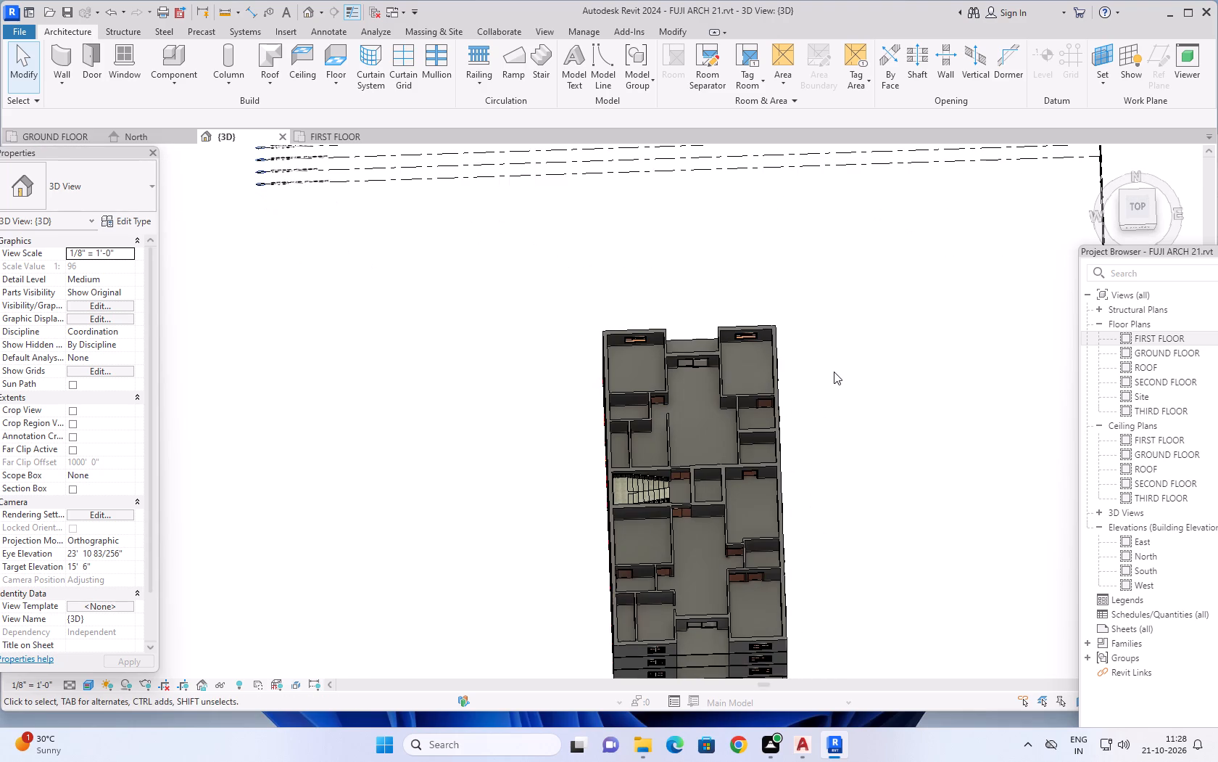
middle_click_drag(834, 372, 848, 522, "shift")
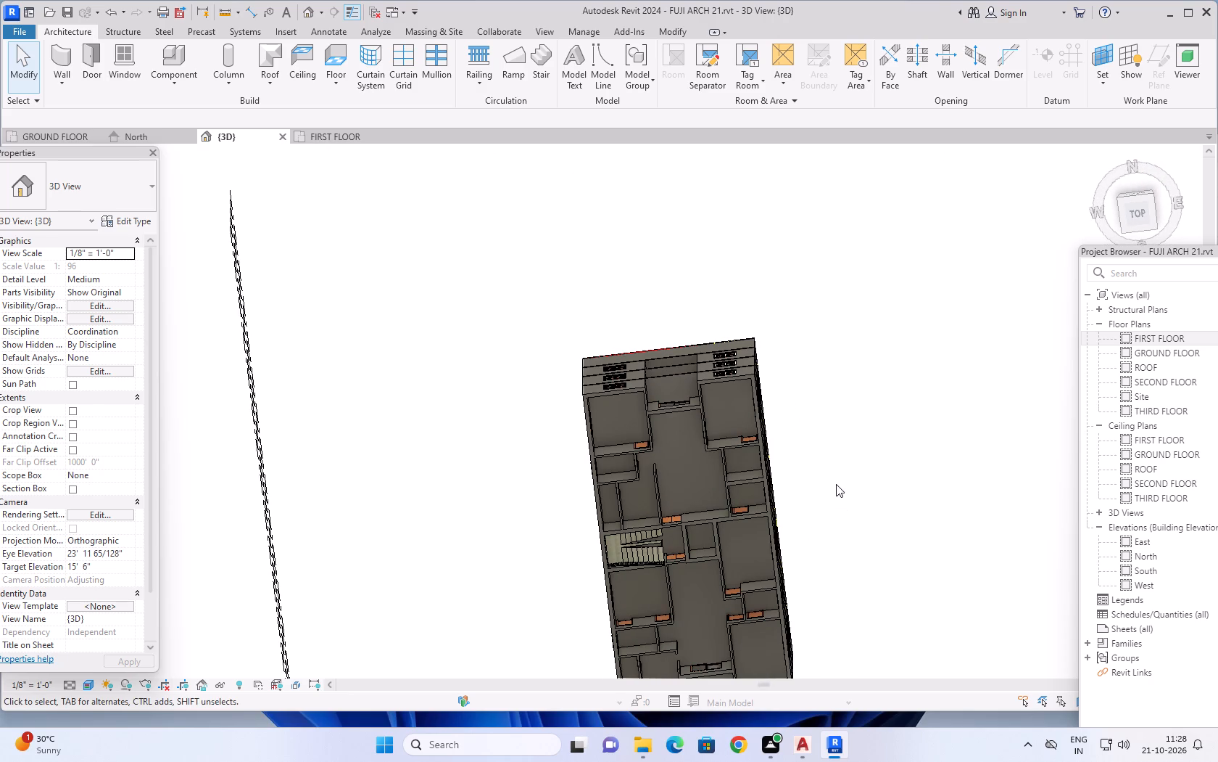
scroll(806, 379, "down", 2)
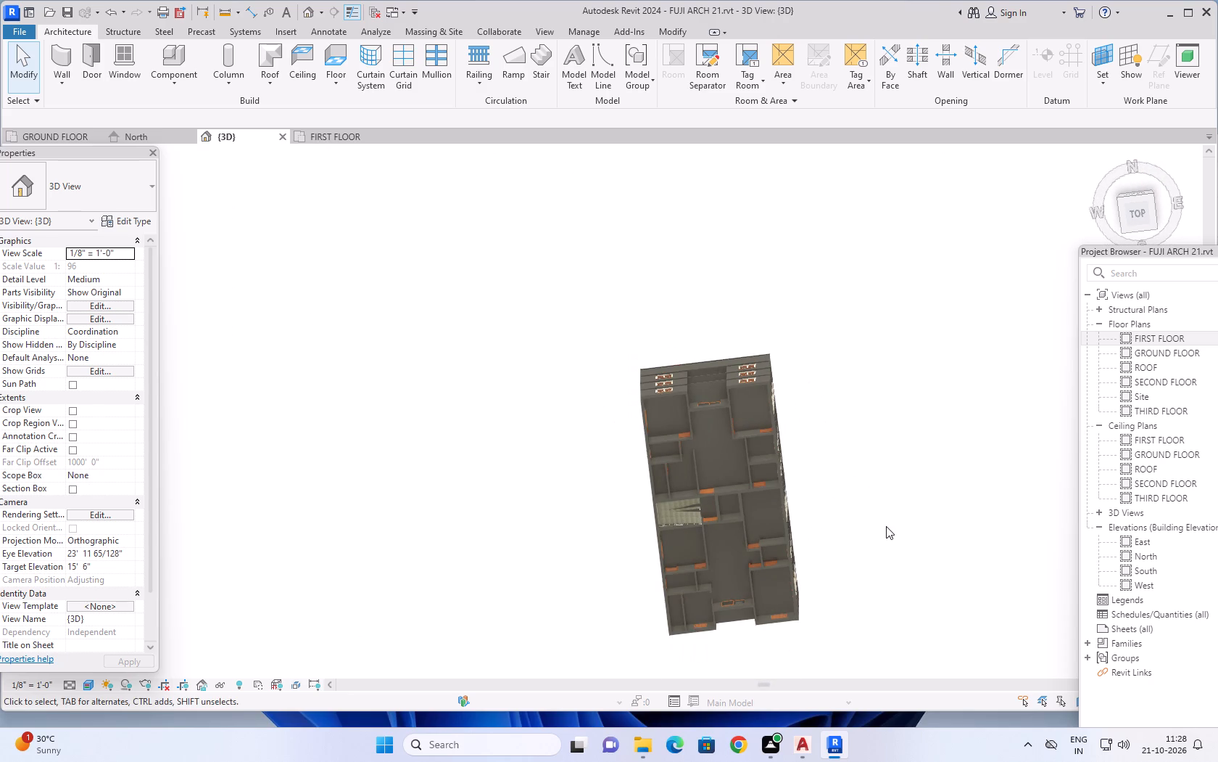
middle_click_drag(877, 508, 877, 417)
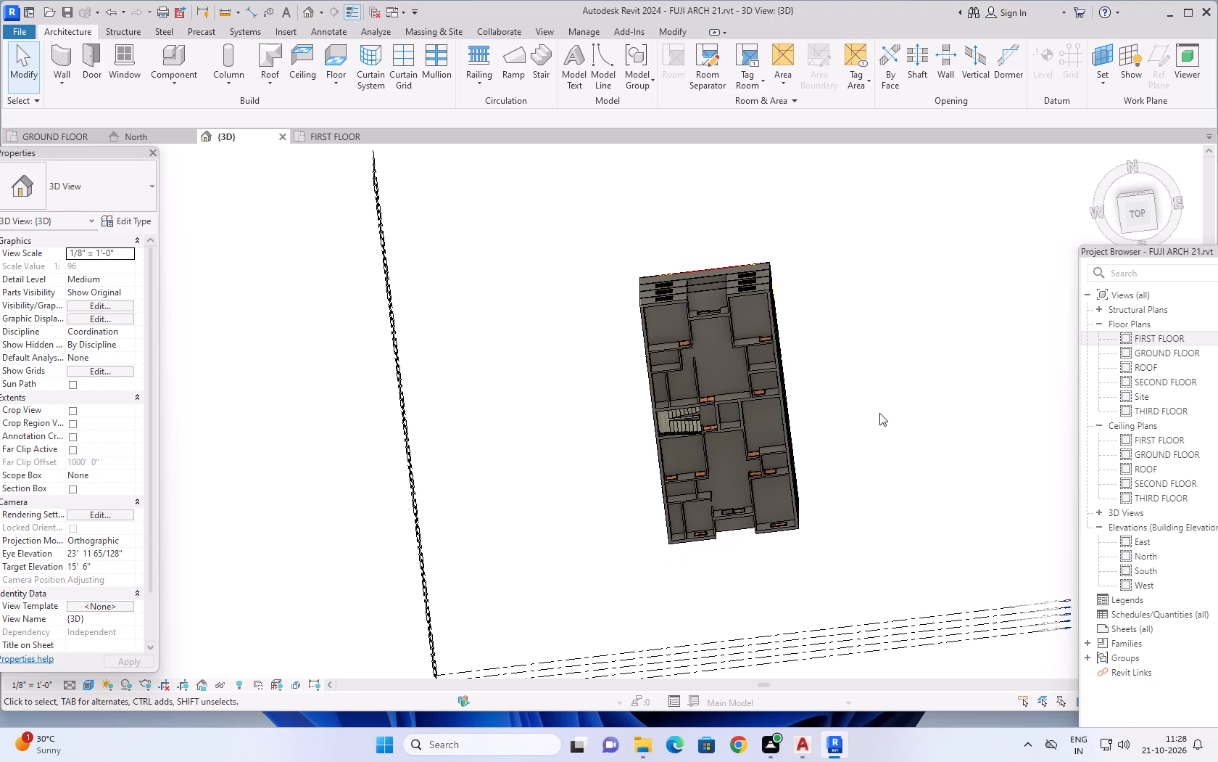
Examine the full height of the stacked building in the 3D view, checking its front, long sides and rear facade with the balconies.
middle_click_drag(882, 403, 824, 226, "shift")
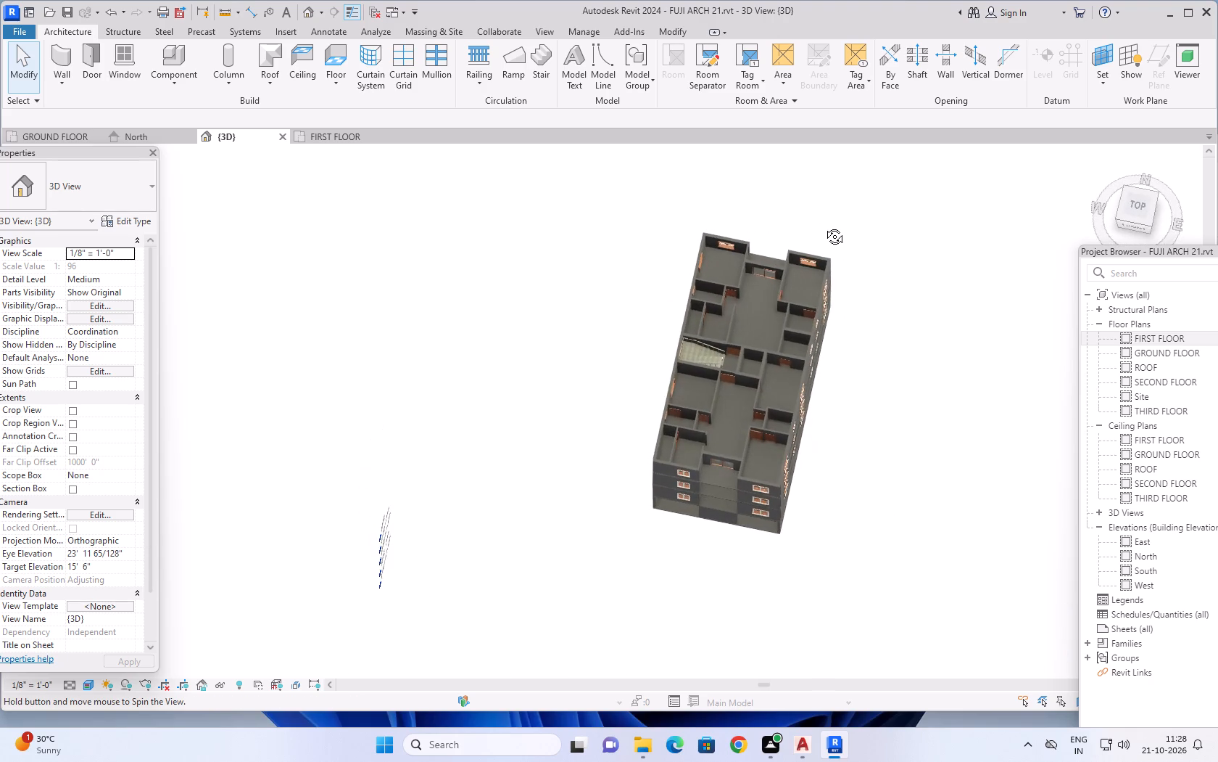
middle_click_drag(824, 226, 779, 187, "shift")
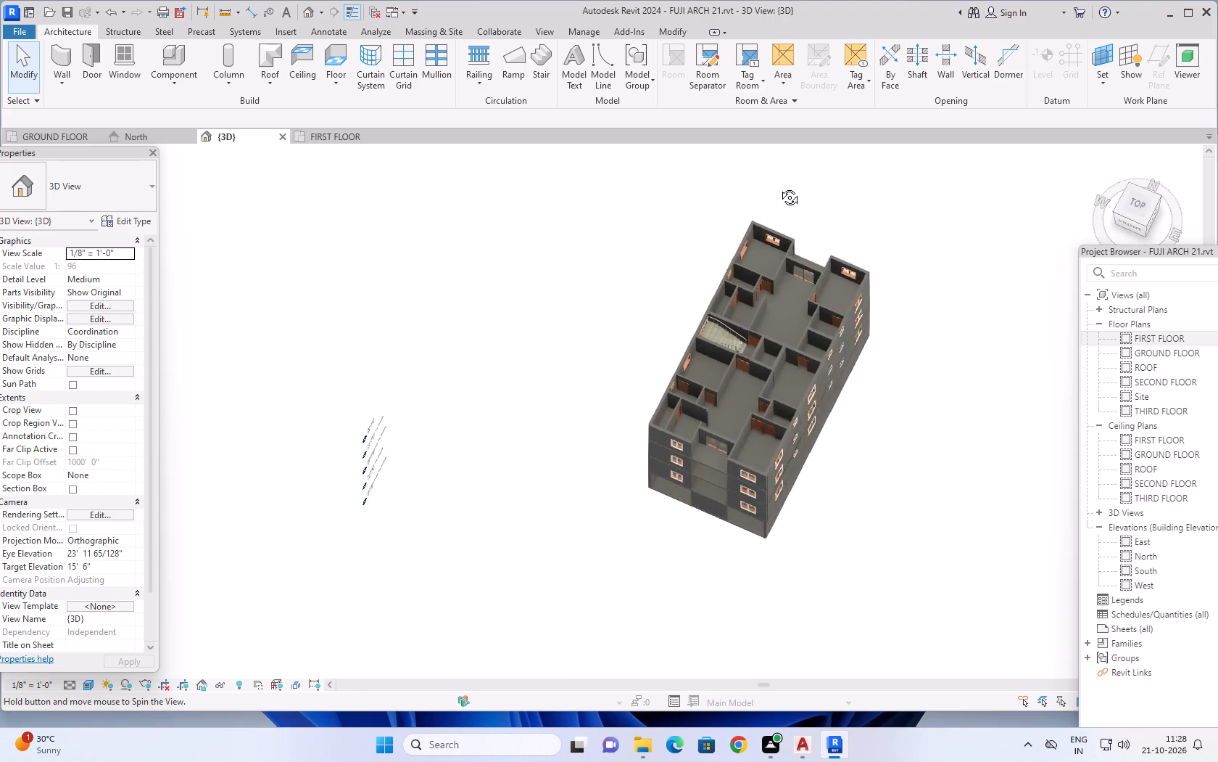
middle_click_drag(779, 187, 456, 223, "shift")
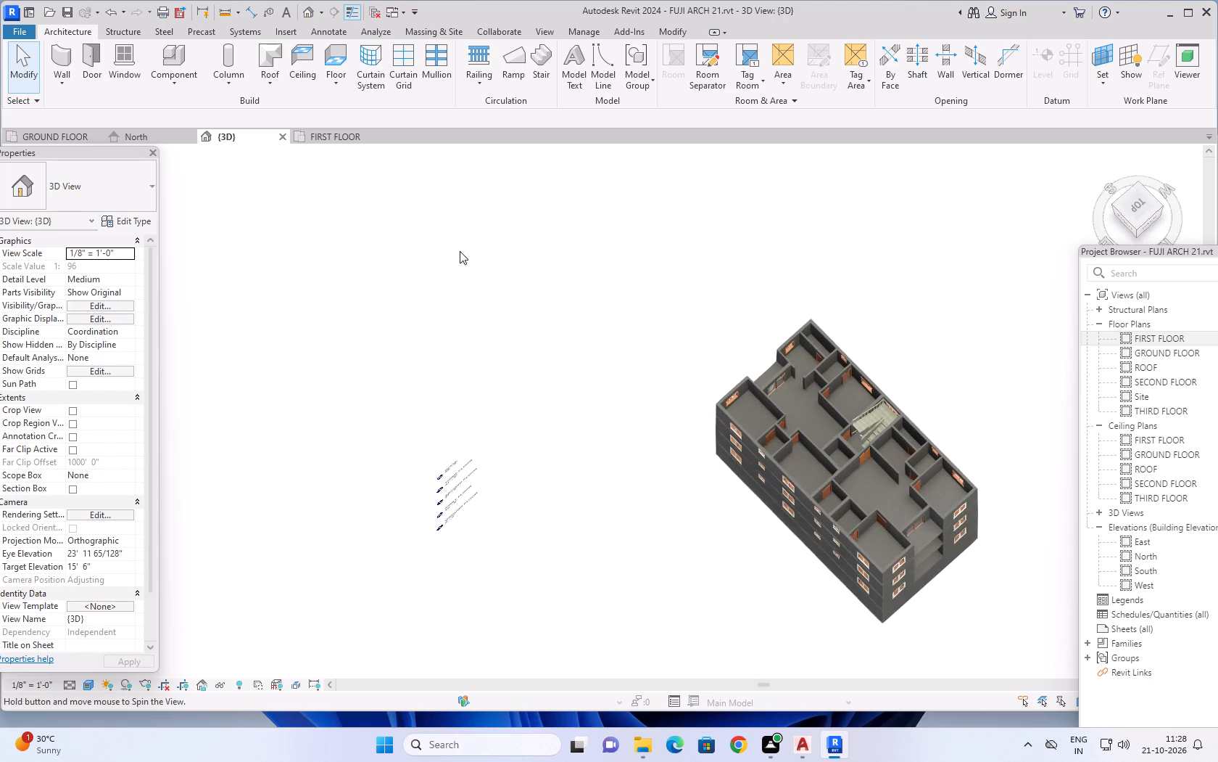
scroll(614, 374, "up", 1)
middle_click_drag(612, 372, 491, 210)
middle_click_drag(693, 480, 592, 252, "shift")
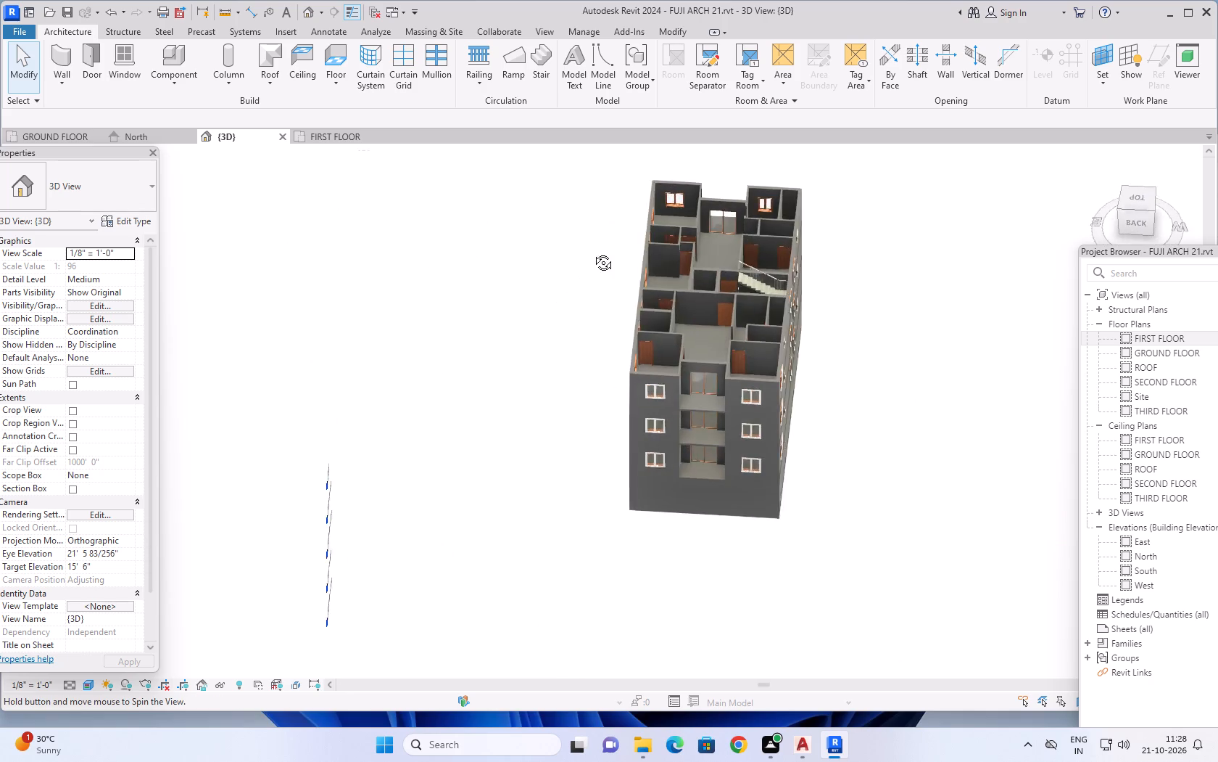
middle_click_drag(592, 252, 699, 243, "shift")
scroll(834, 371, "up", 4)
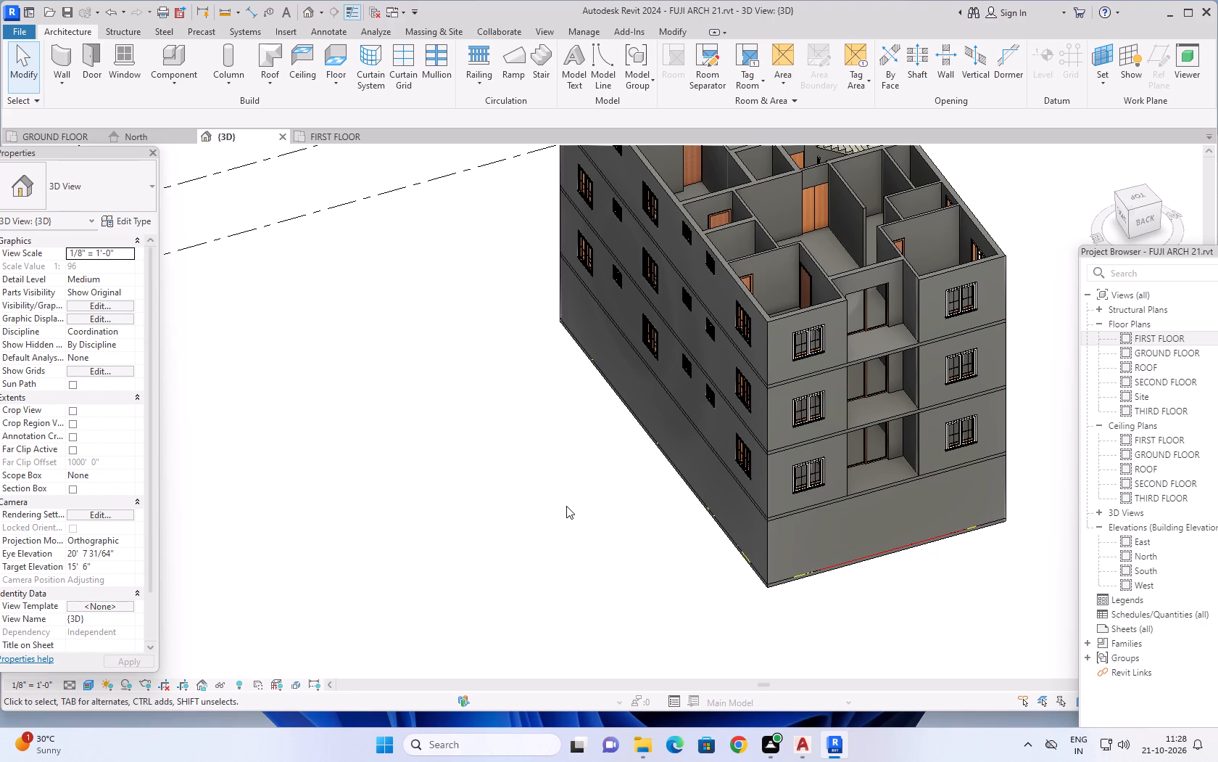
scroll(591, 492, "down", 1)
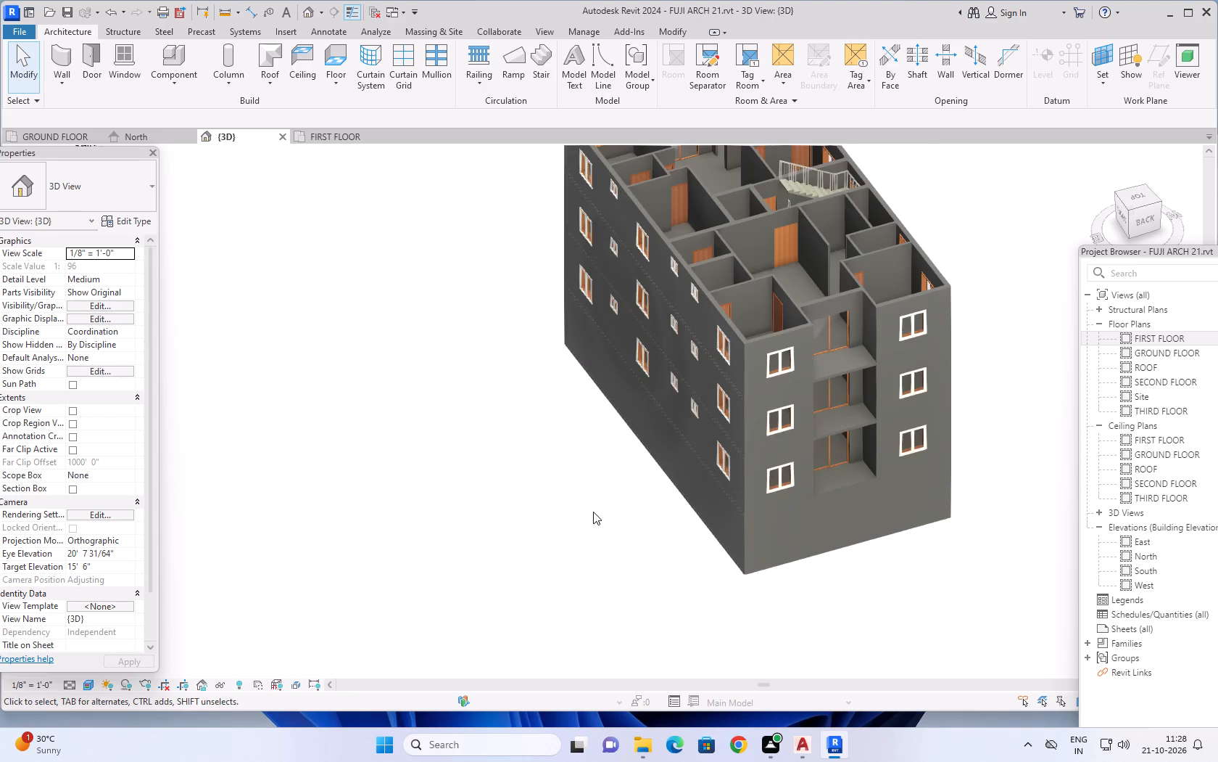
scroll(595, 517, "down", 1)
middle_click_drag(955, 512, 951, 480)
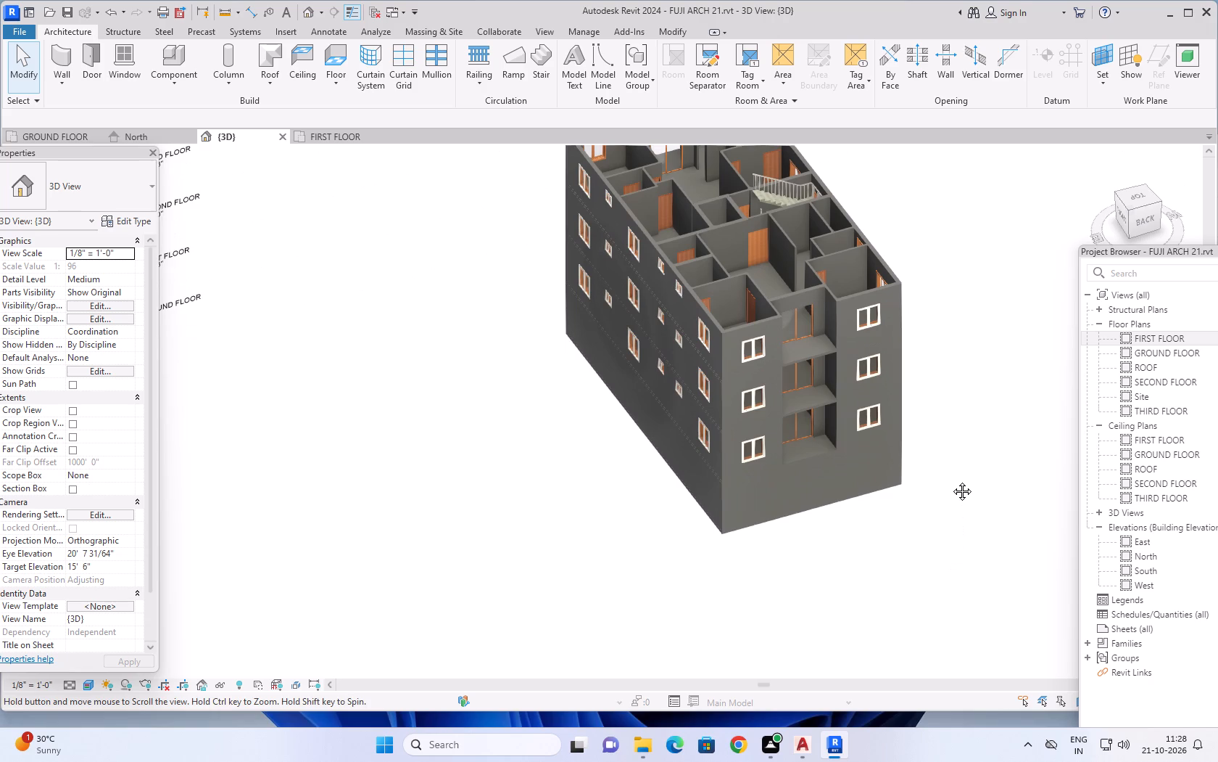
middle_click_drag(951, 480, 946, 515)
middle_click_drag(948, 443, 940, 482)
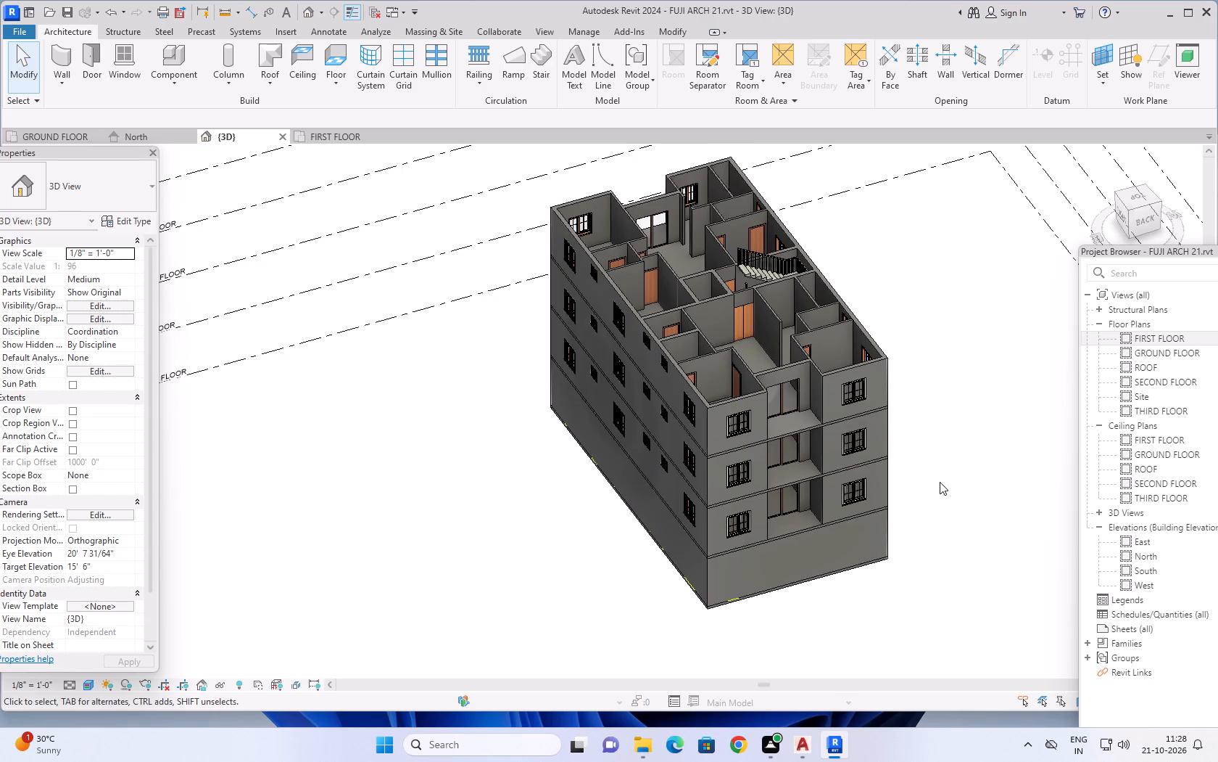
scroll(940, 482, "up", 1)
scroll(940, 482, "down", 1)
scroll(958, 382, "down", 1)
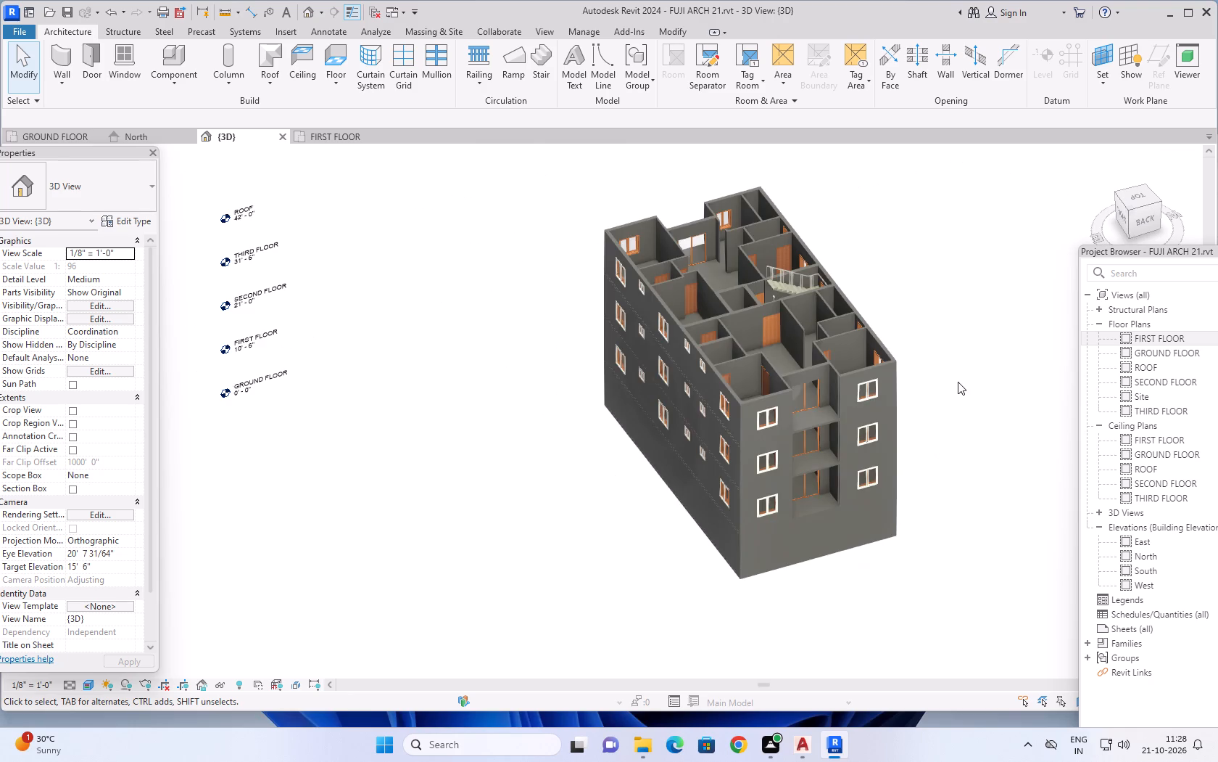
Examine the stacked building in the 3D view from the rear, the long sides and the front, including the open third-floor layout.
middle_click_drag(993, 359, 767, 329, "shift")
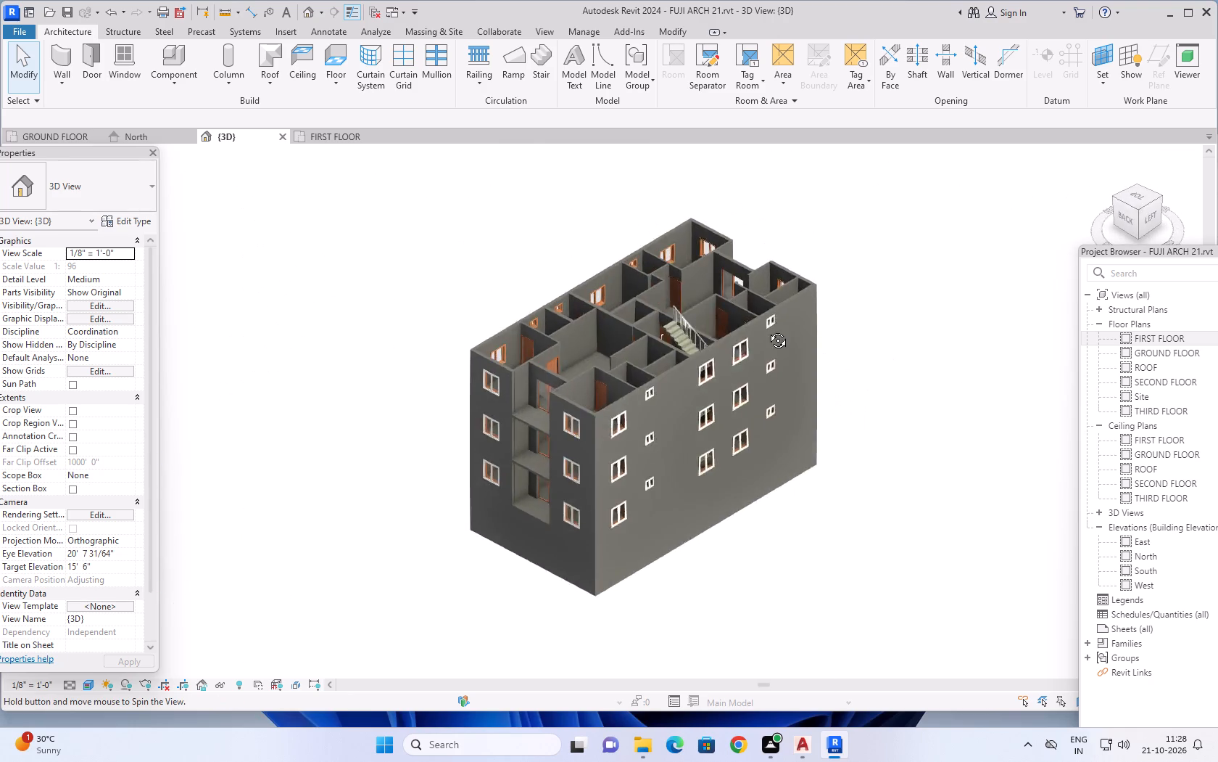
middle_click_drag(767, 329, 808, 348, "shift")
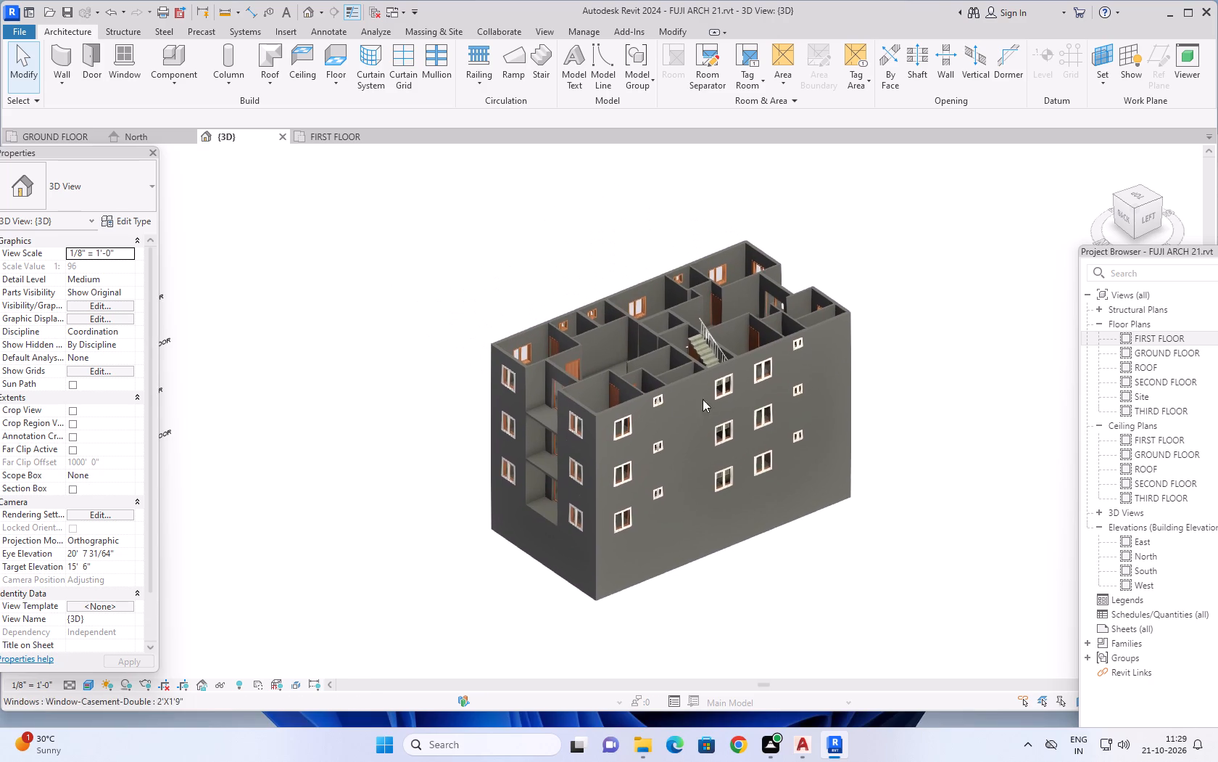
middle_click_drag(440, 346, 681, 380, "shift")
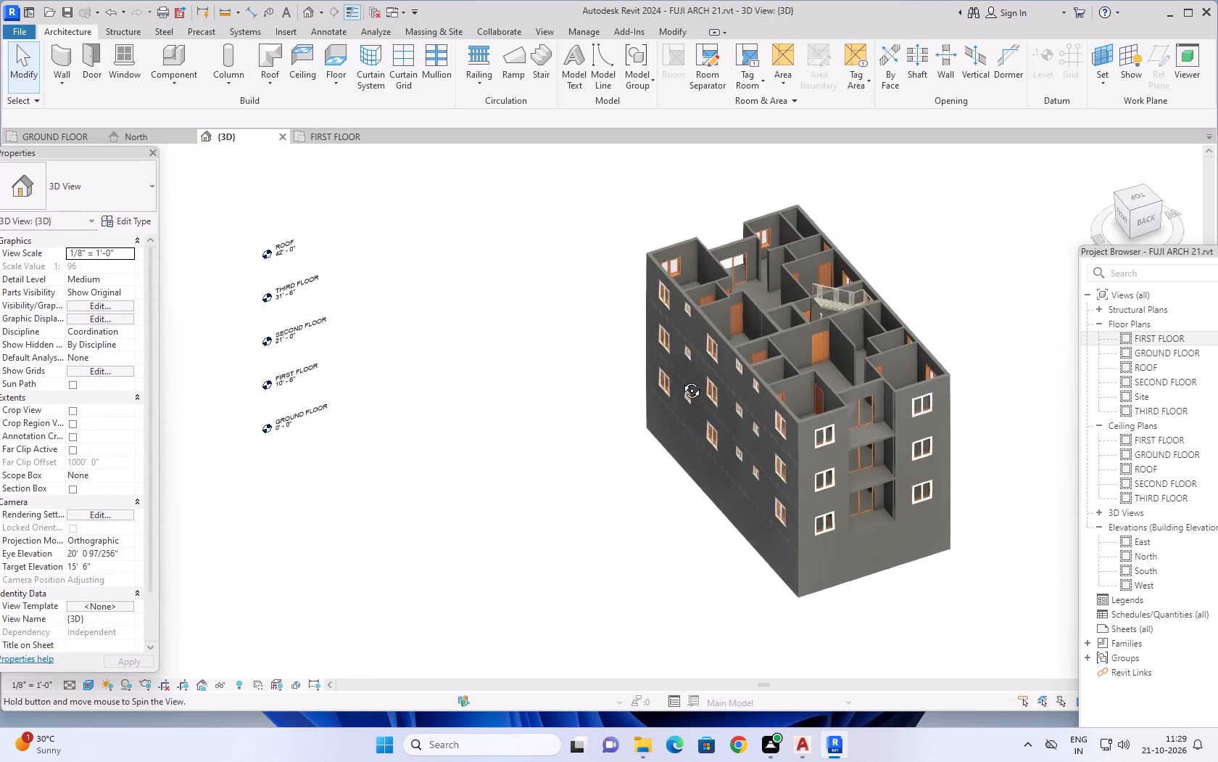
middle_click_drag(681, 380, 616, 413, "shift")
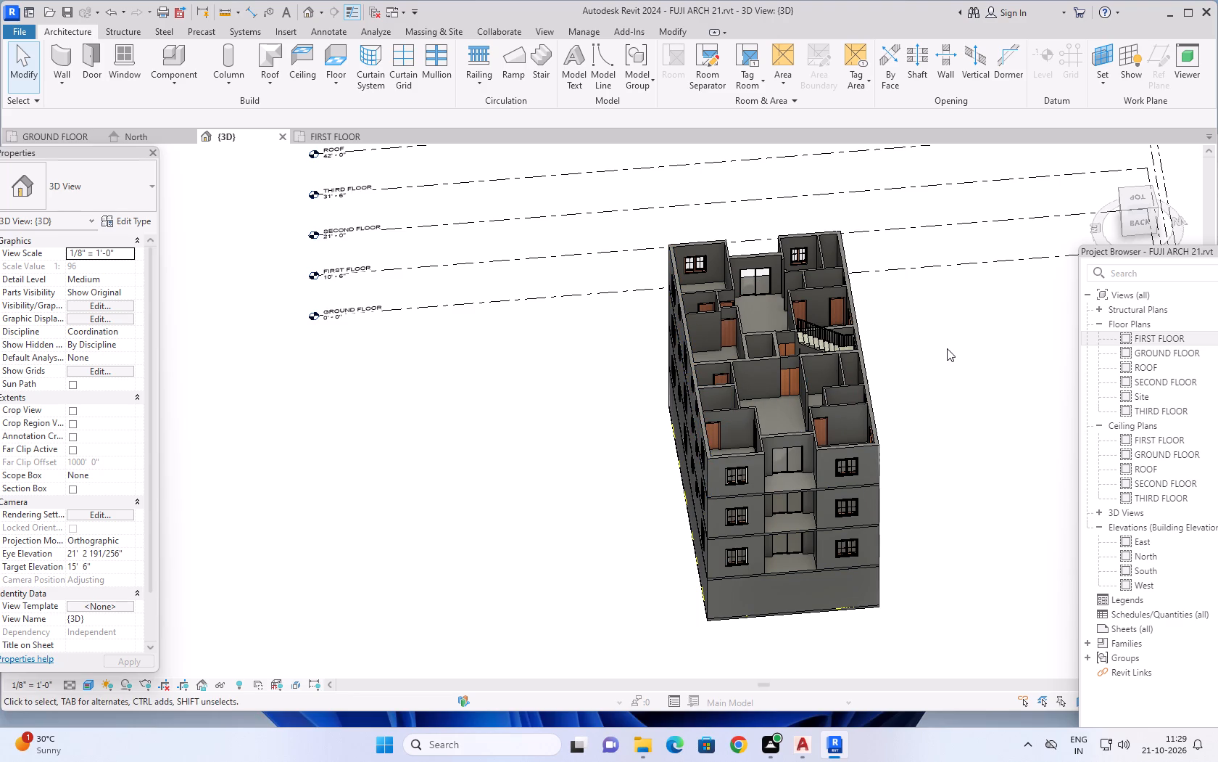
scroll(952, 353, "down", 1)
middle_click_drag(964, 369, 879, 367)
middle_click_drag(921, 379, 893, 388)
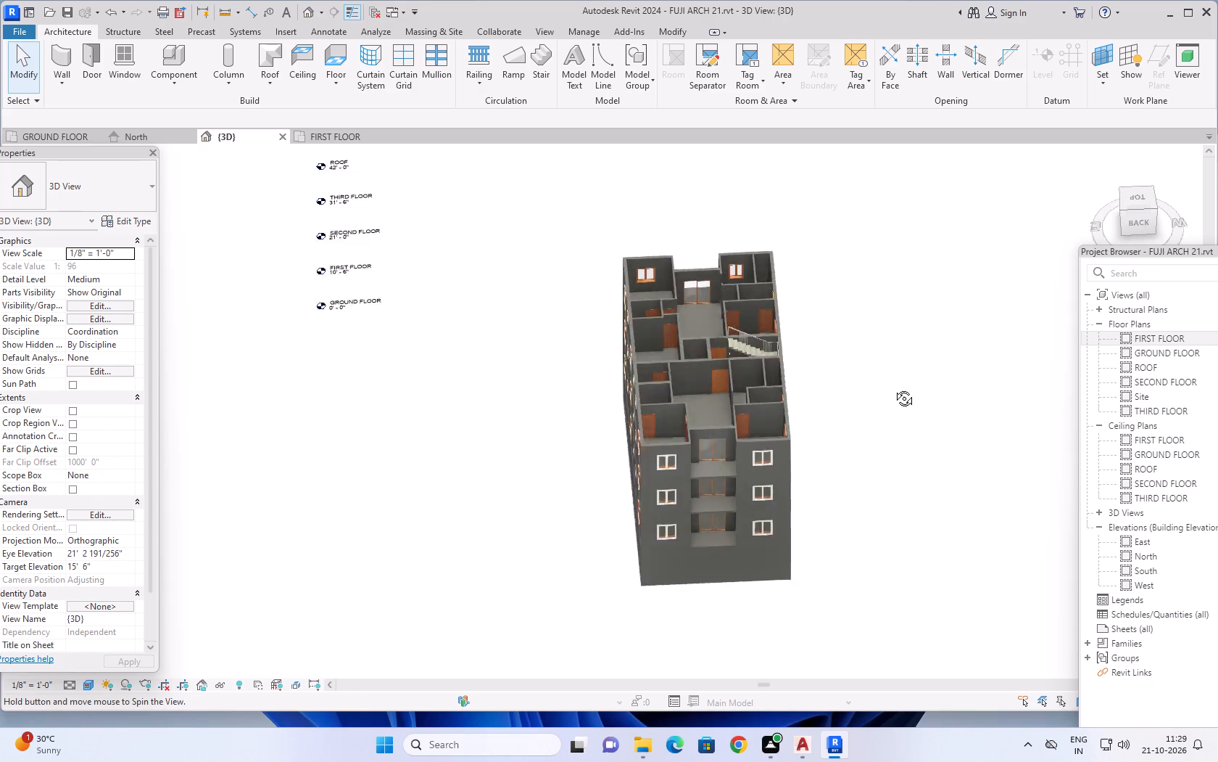
middle_click_drag(893, 388, 782, 400)
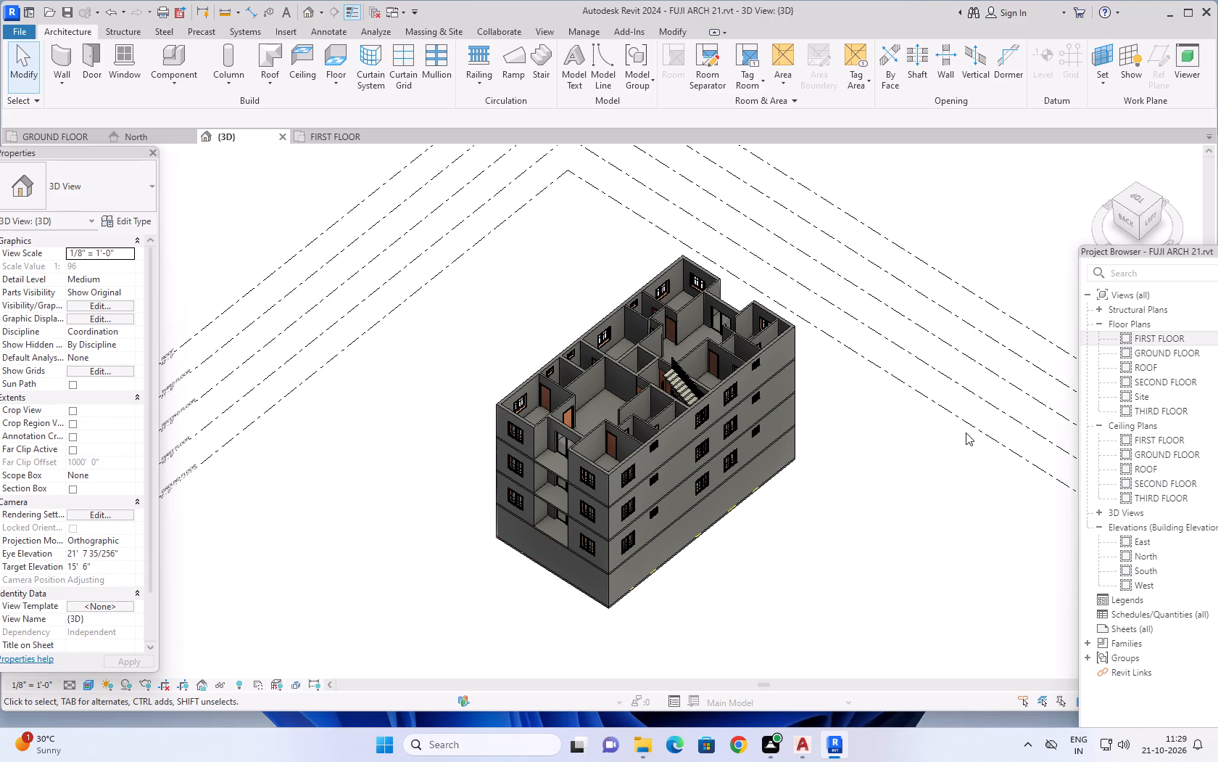
scroll(947, 427, "down", 1)
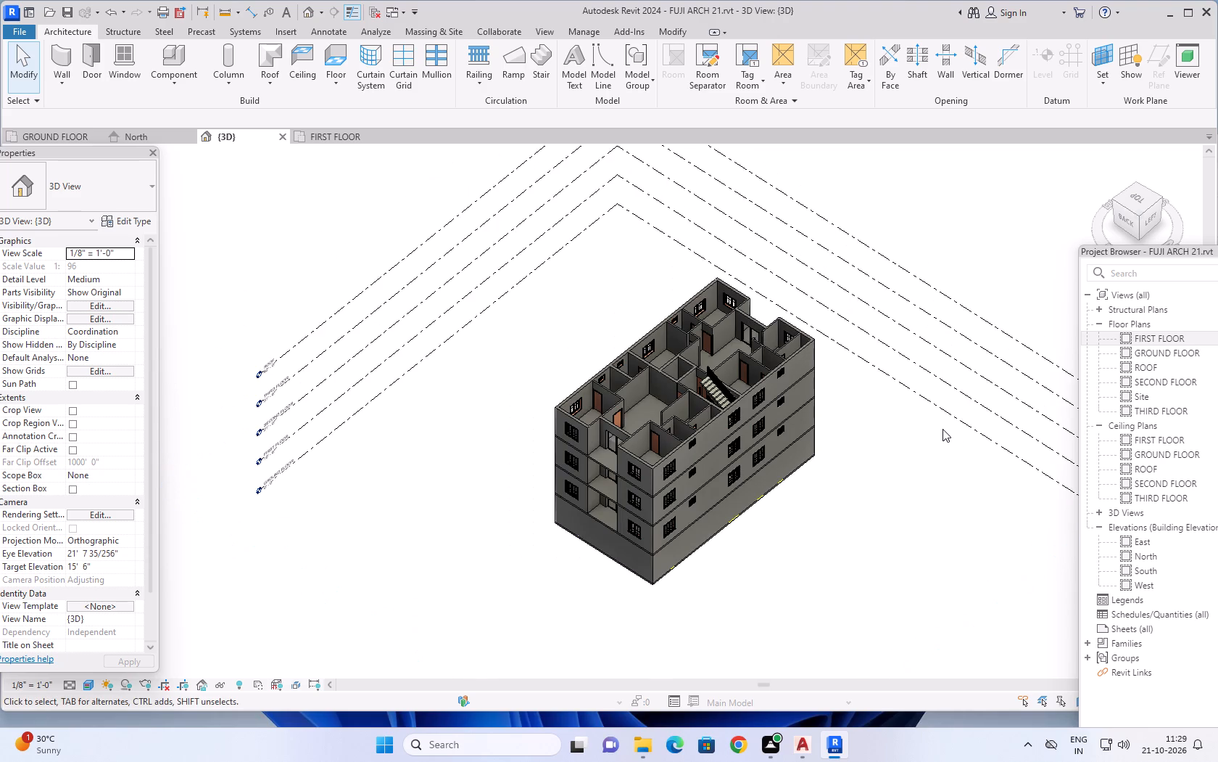
scroll(957, 423, "down", 1)
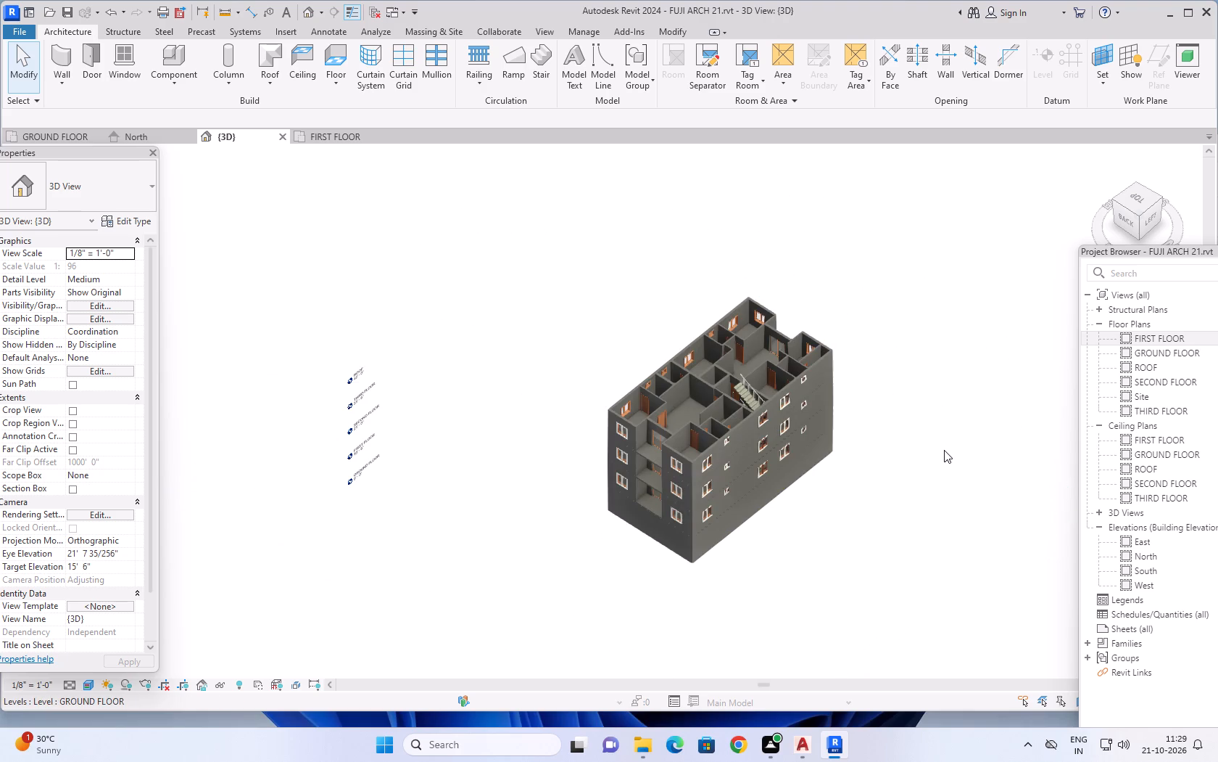
middle_click_drag(945, 451, 940, 452, "shift")
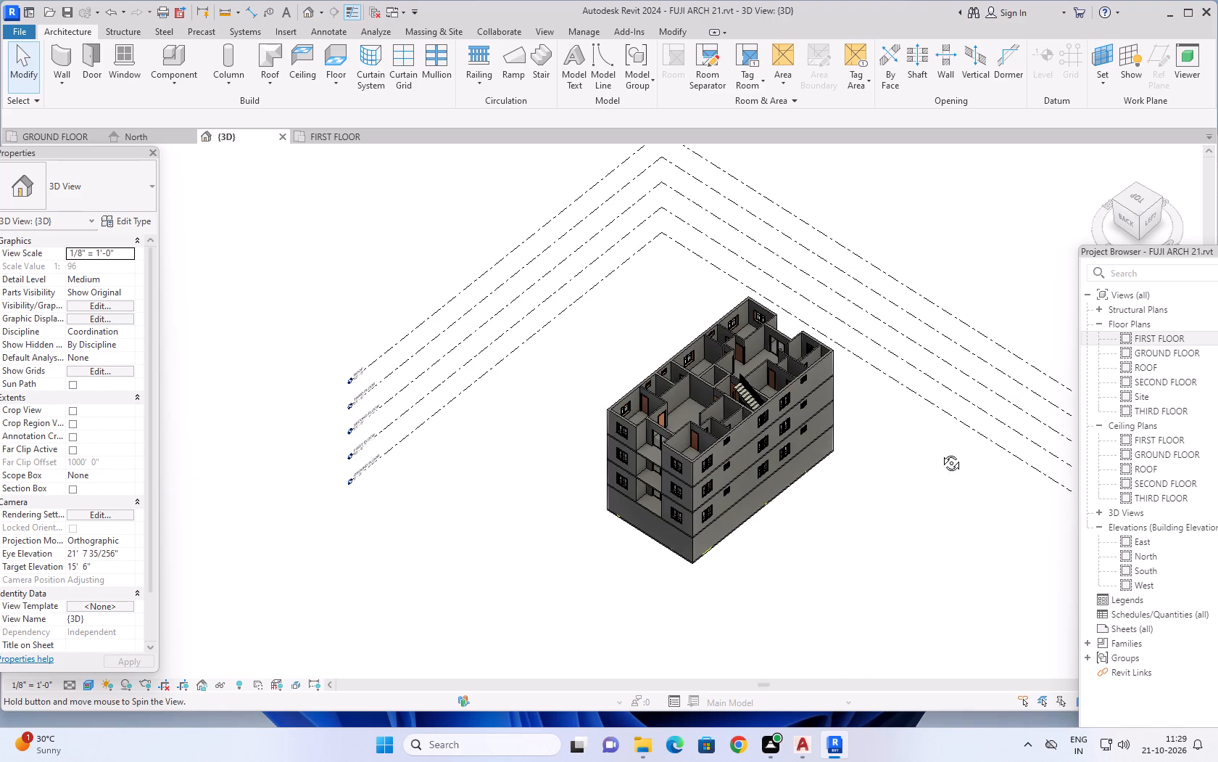
middle_click_drag(940, 452, 624, 374, "shift")
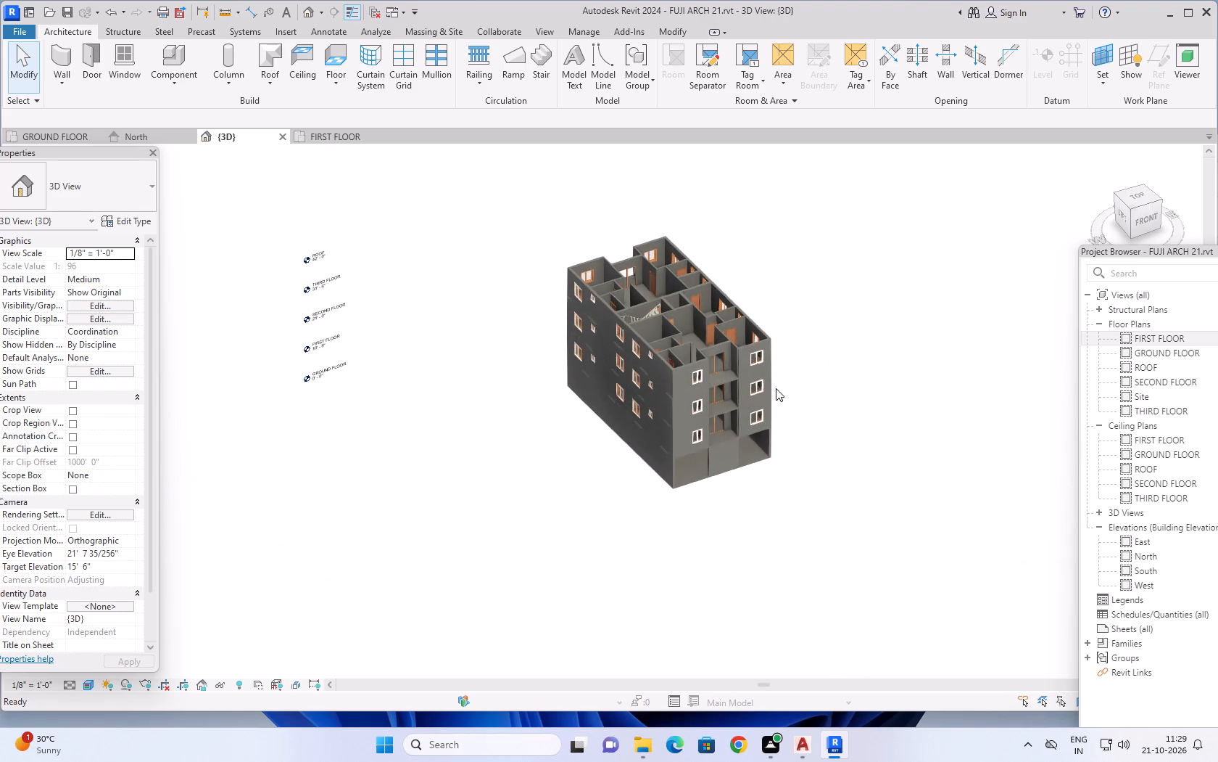
scroll(811, 364, "up", 2)
middle_click_drag(803, 369, 870, 457)
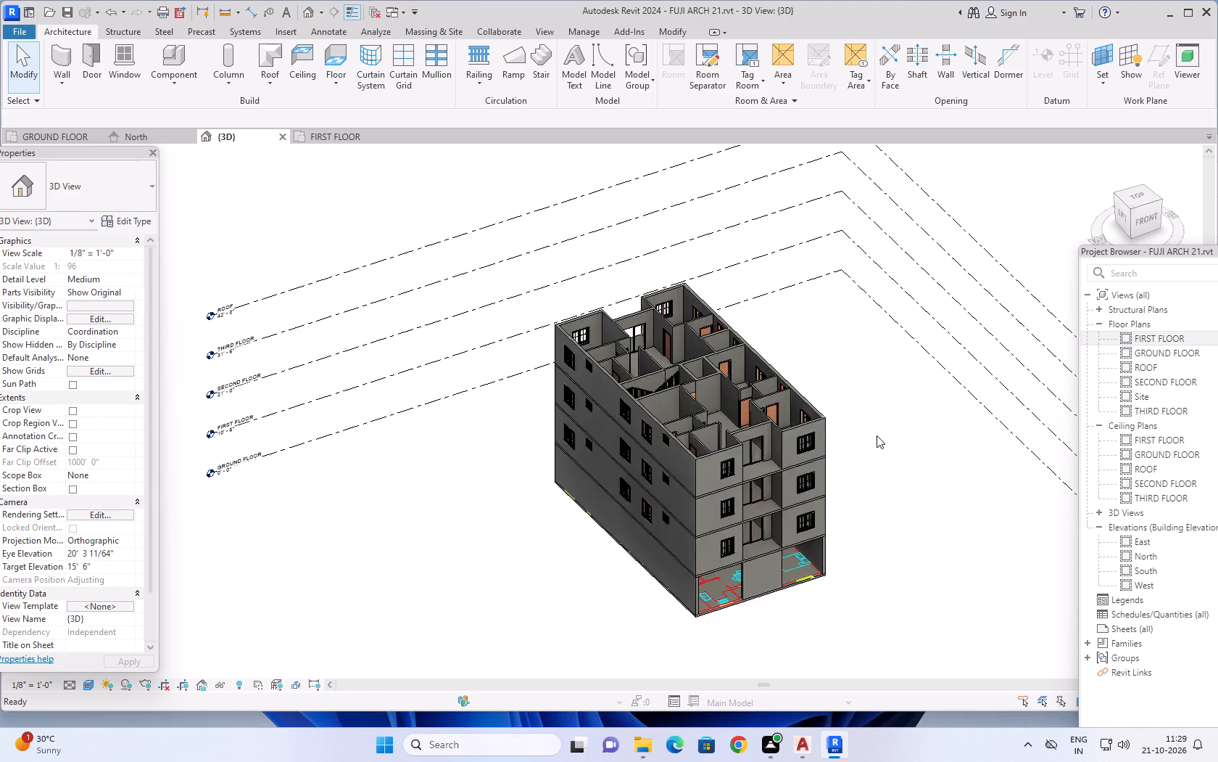
middle_click_drag(877, 435, 861, 430)
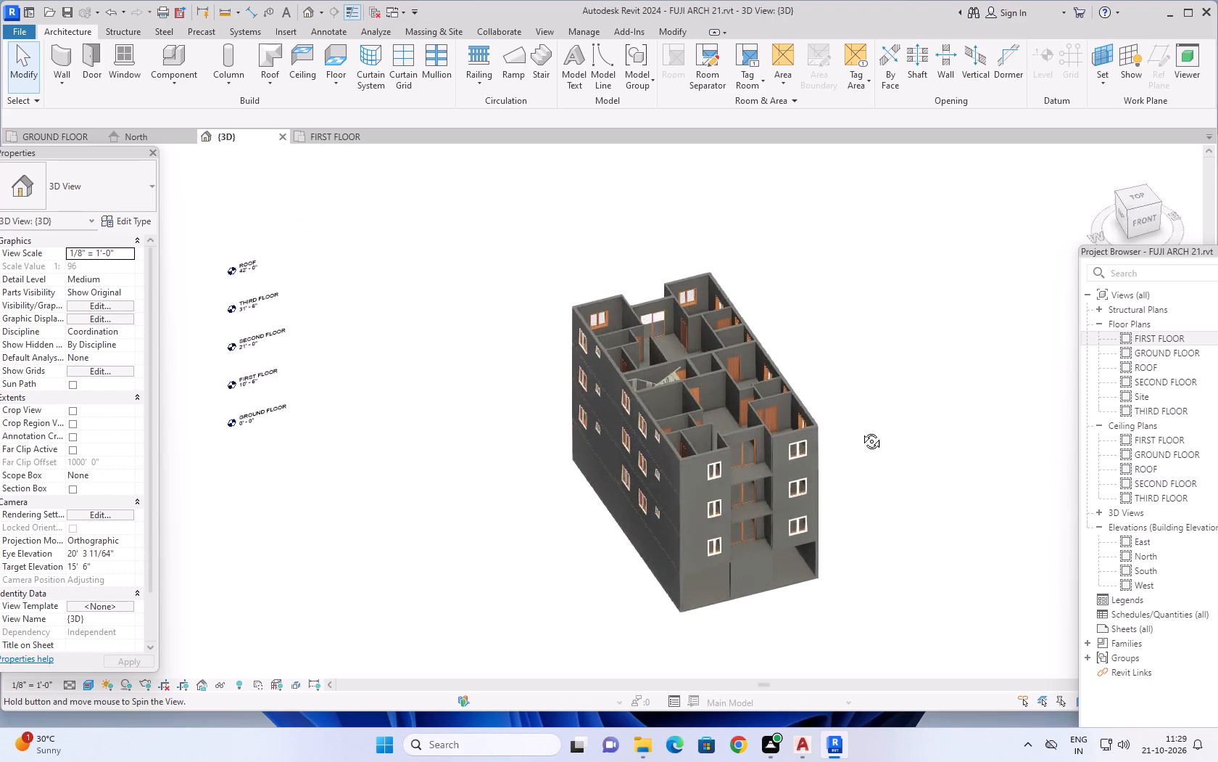
middle_click_drag(861, 430, 932, 356)
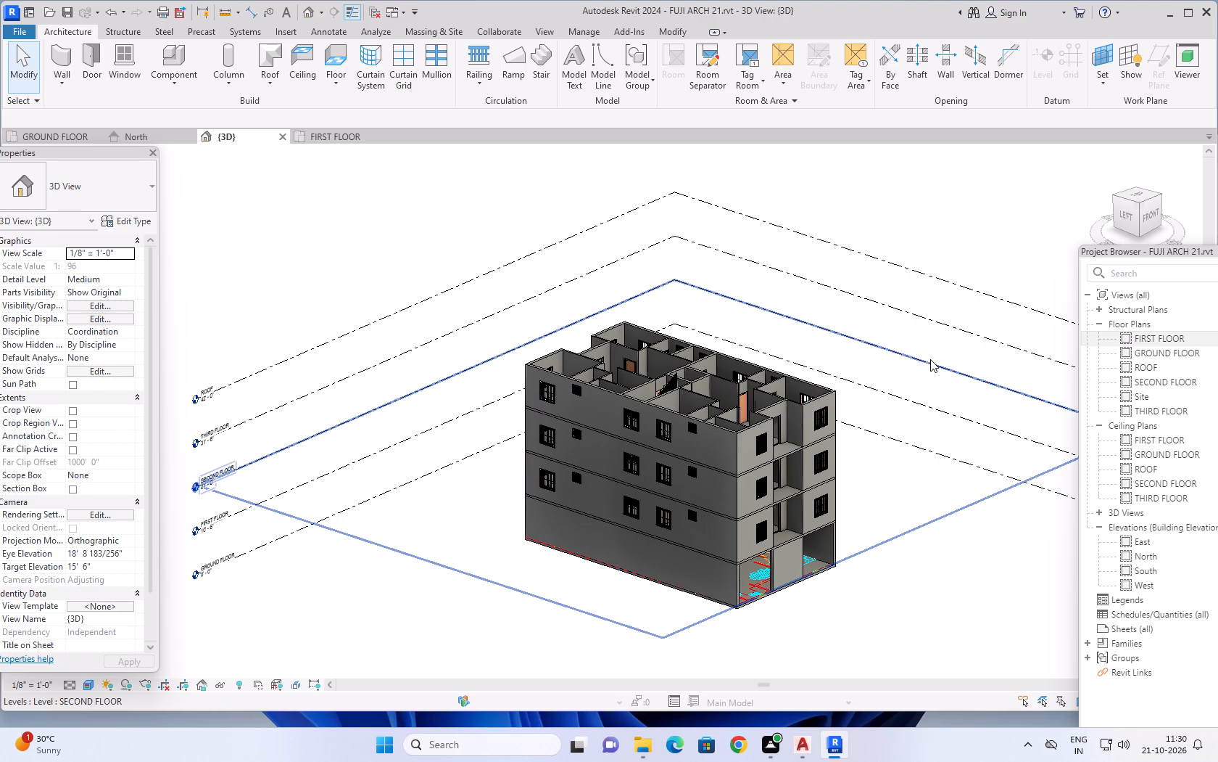
middle_click_drag(929, 378, 845, 510, "shift")
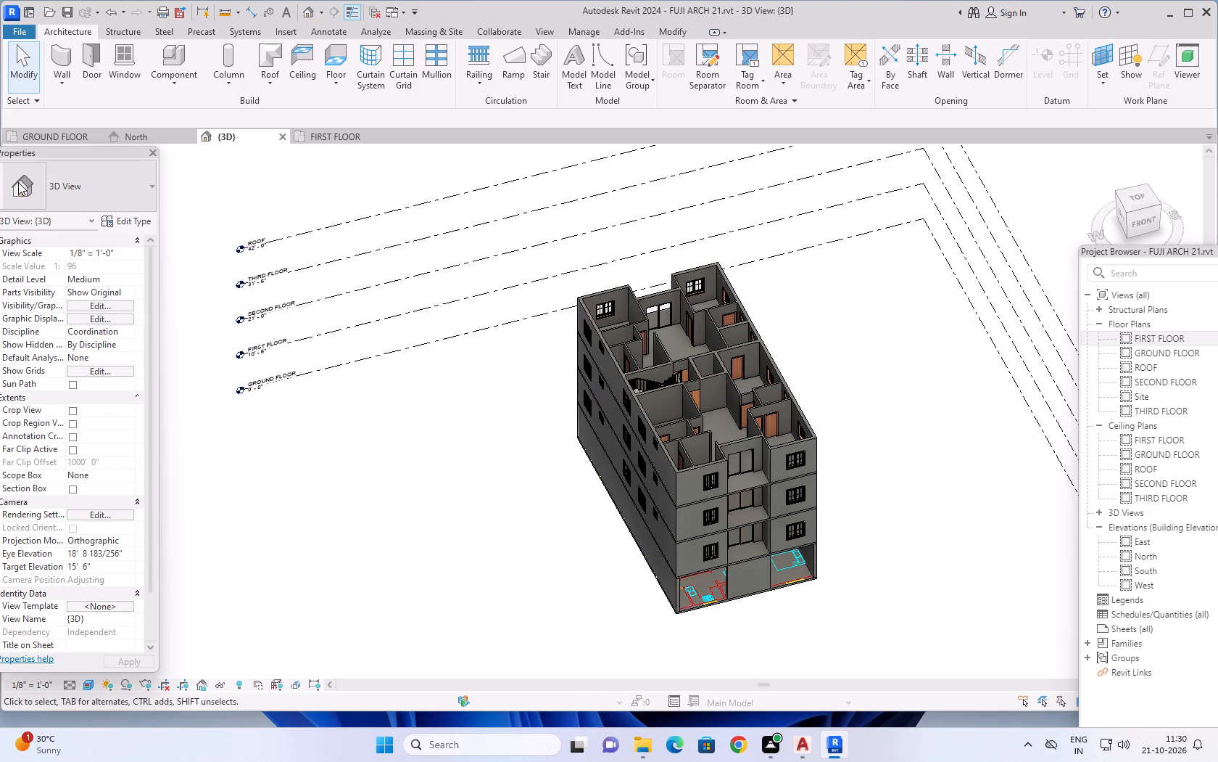
In the North elevation, copy the first-floor 6" floor slab and paste it aligned to the ROOF level.
left_click(154, 131)
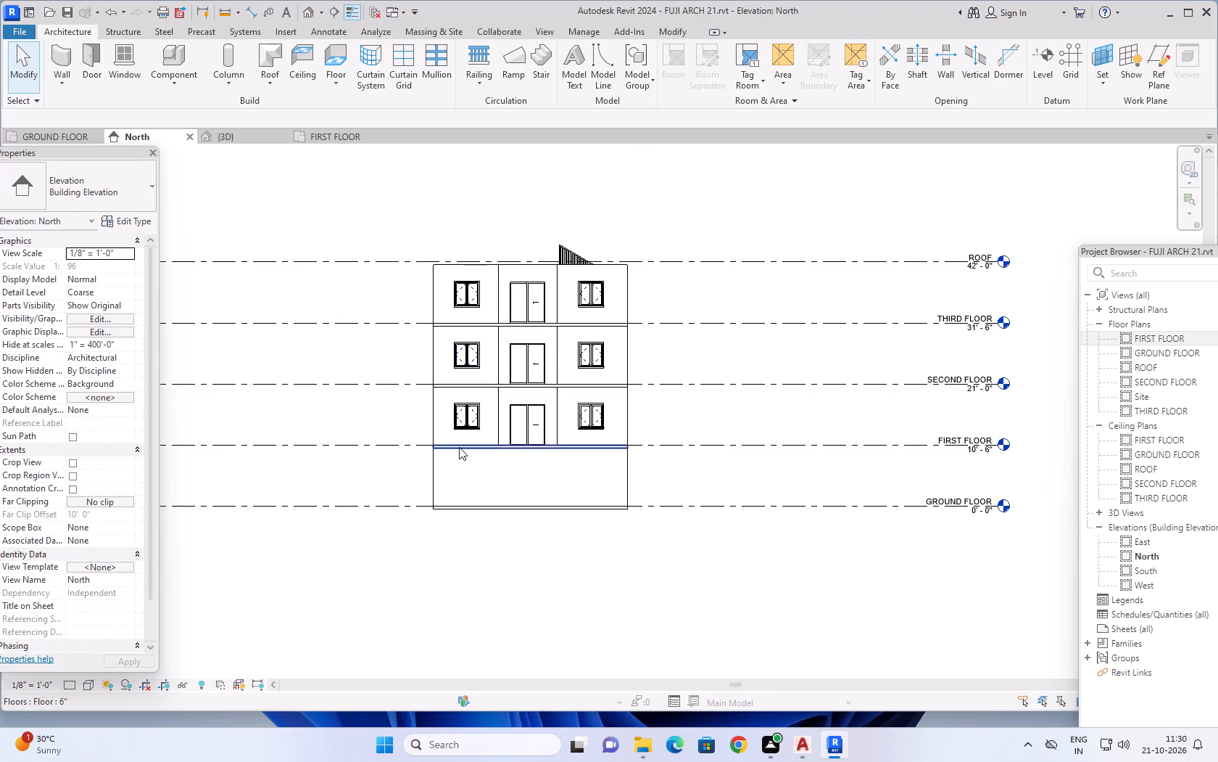
scroll(459, 447, "up", 7)
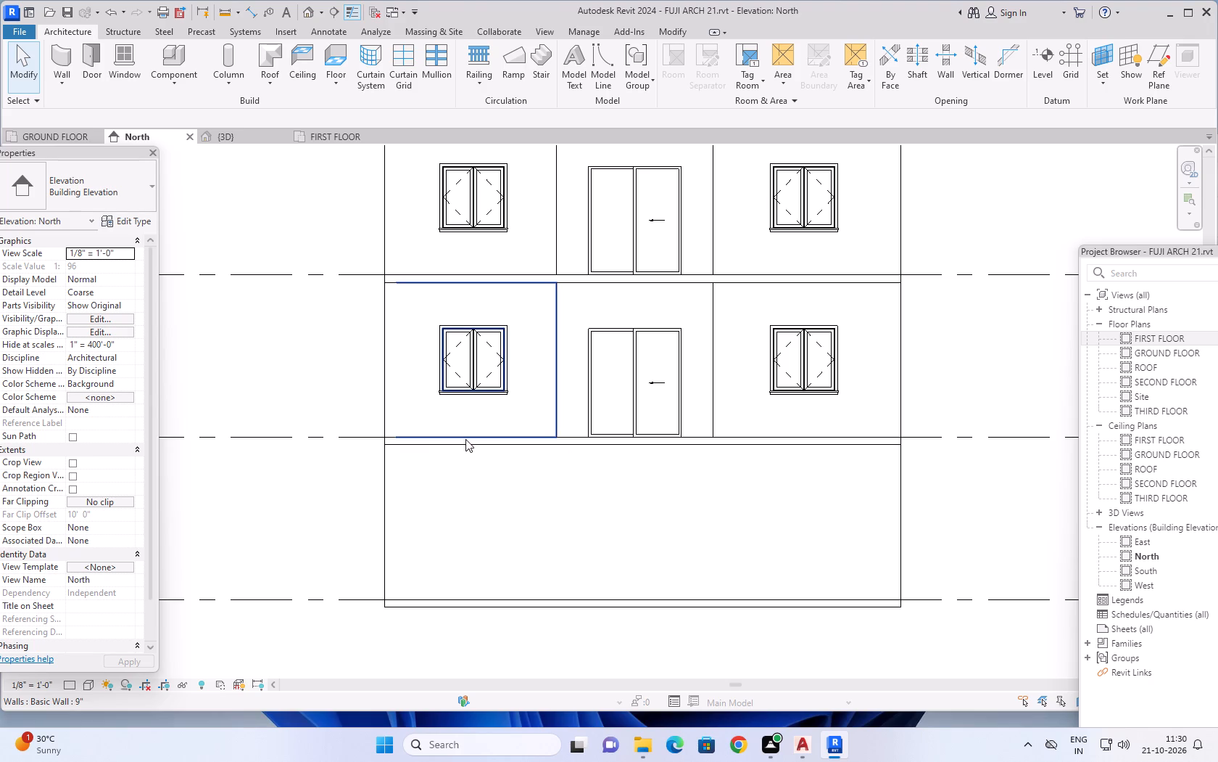
scroll(647, 453, "up", 5)
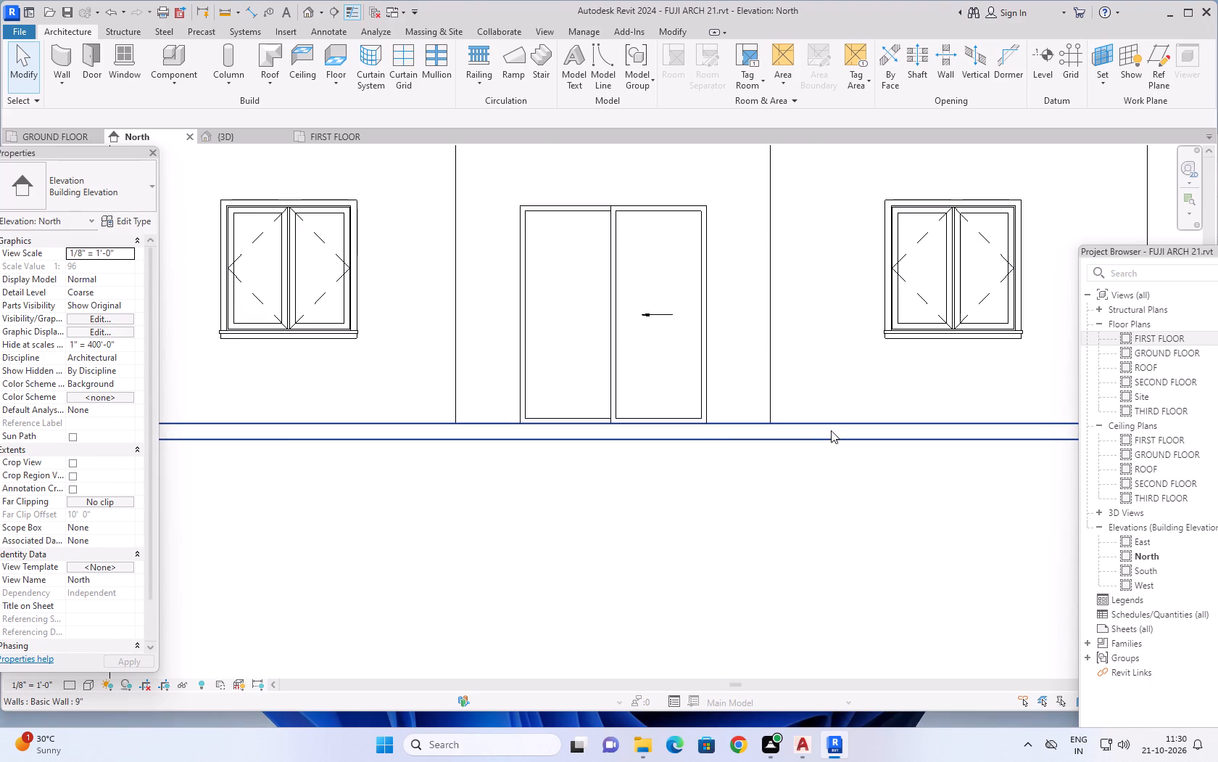
left_click(831, 429)
scroll(753, 468, "down", 7)
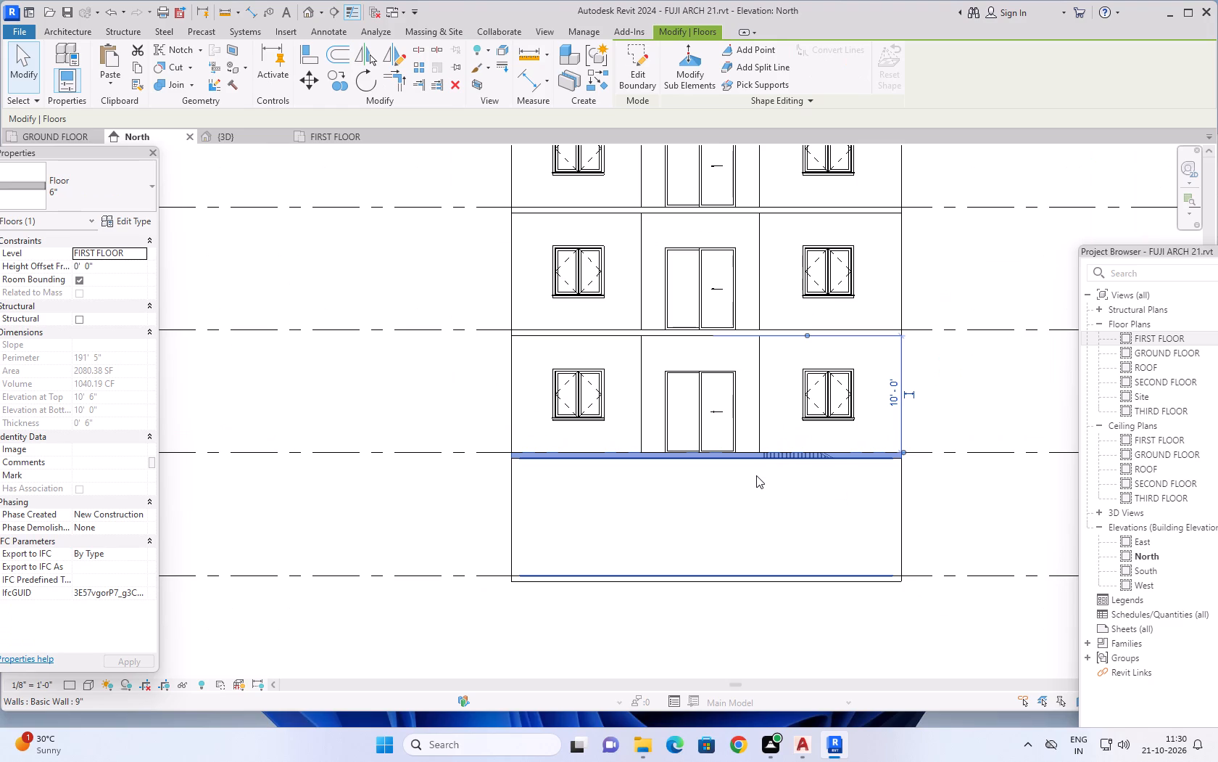
left_click(141, 68)
left_click(119, 78)
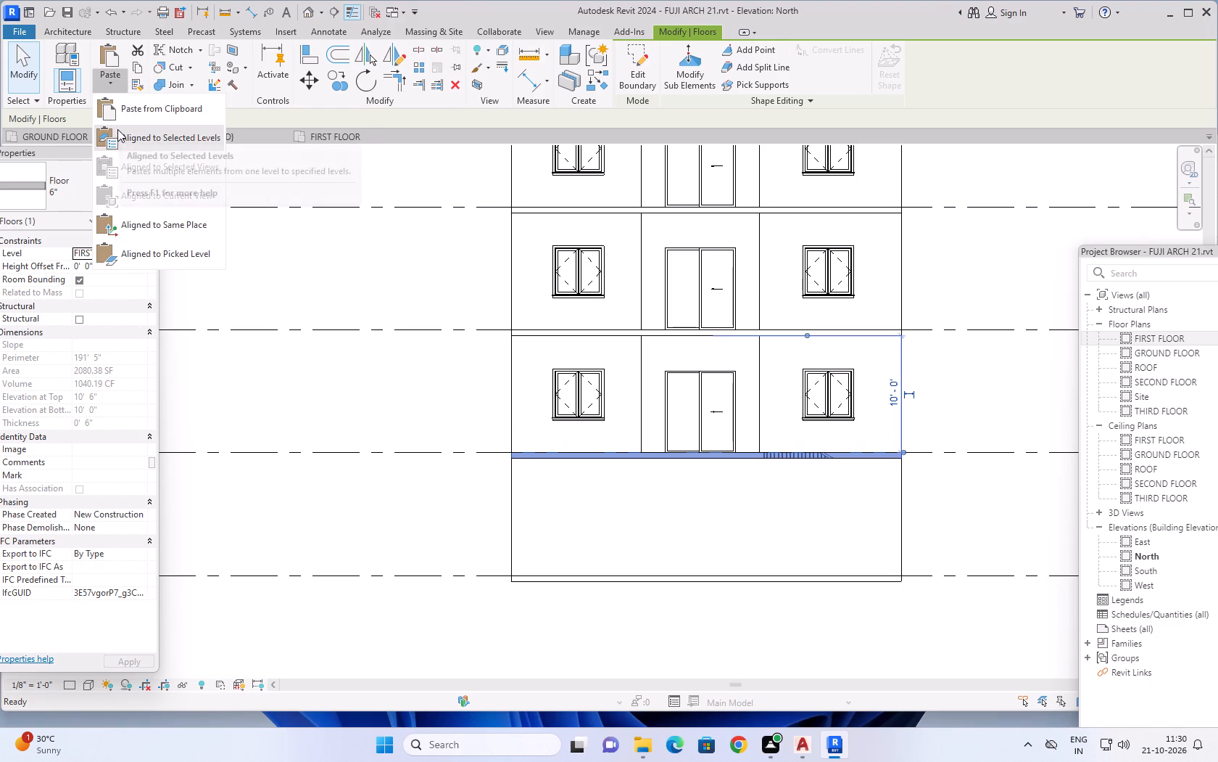
left_click(117, 131)
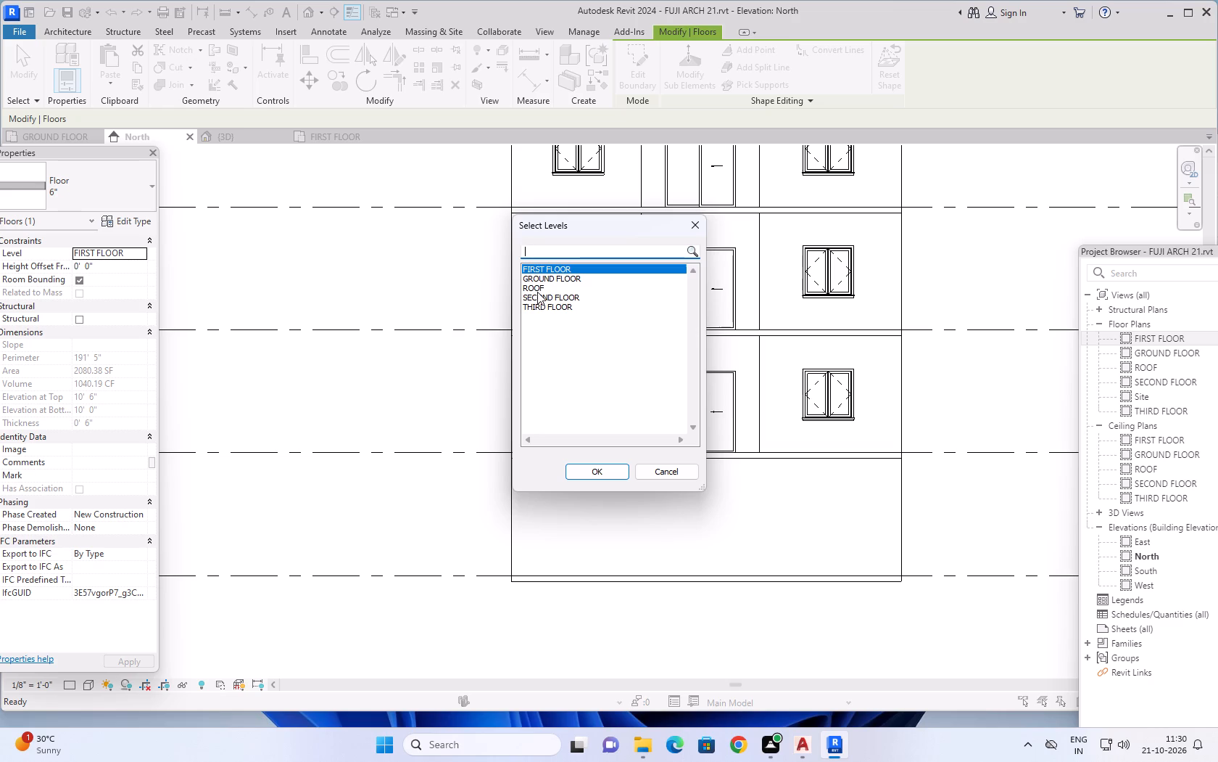
scroll(536, 287, "down", 2)
left_click(547, 284)
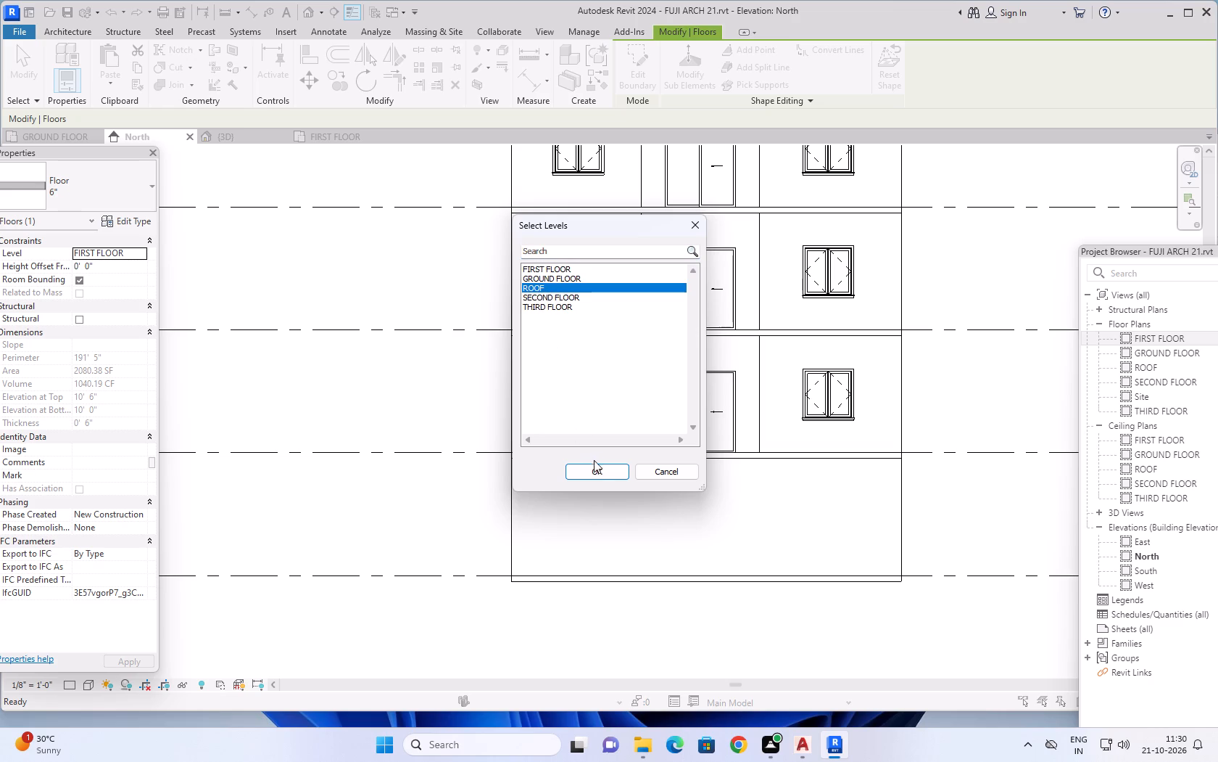
left_click(594, 470)
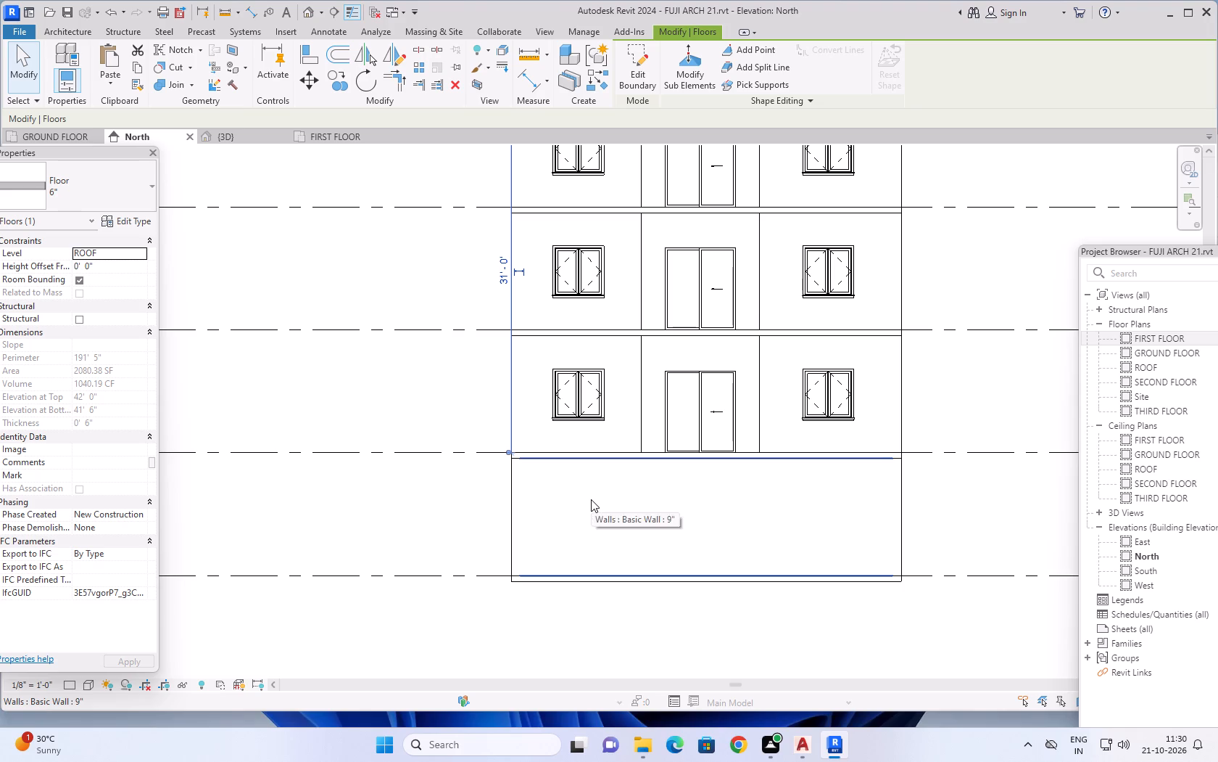
Examine the pasted roof slab in the North elevation and in the 3D view from the front and both long sides, clearing its selection.
scroll(716, 488, "down", 3)
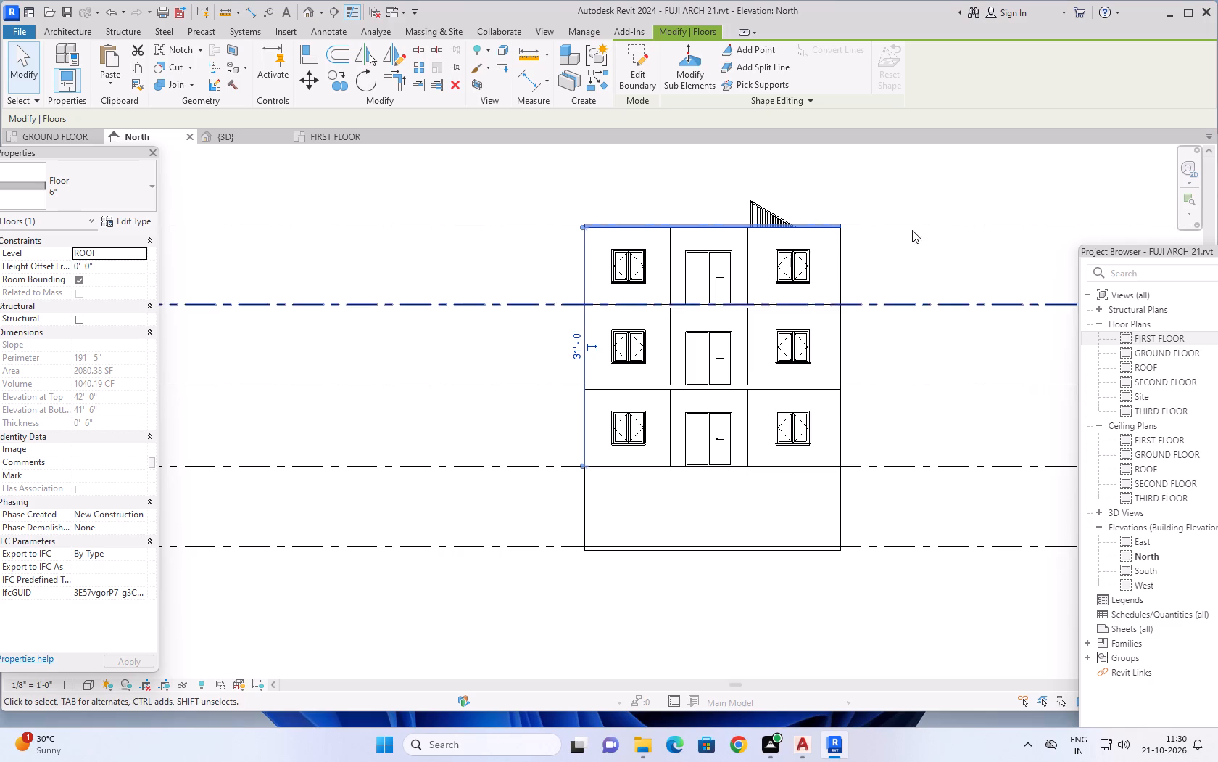
scroll(912, 230, "up", 1)
middle_click_drag(941, 250, 869, 348)
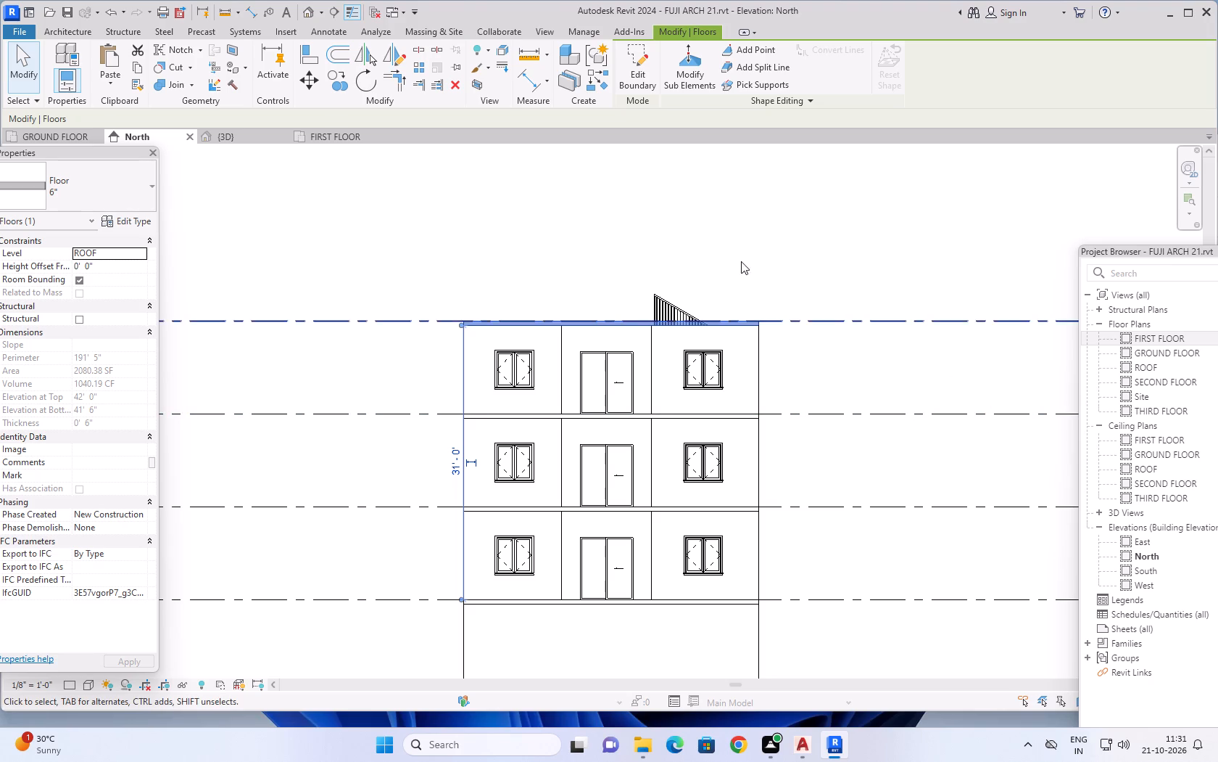
scroll(733, 244, "down", 2)
middle_click_drag(829, 221, 857, 239)
left_click(241, 134)
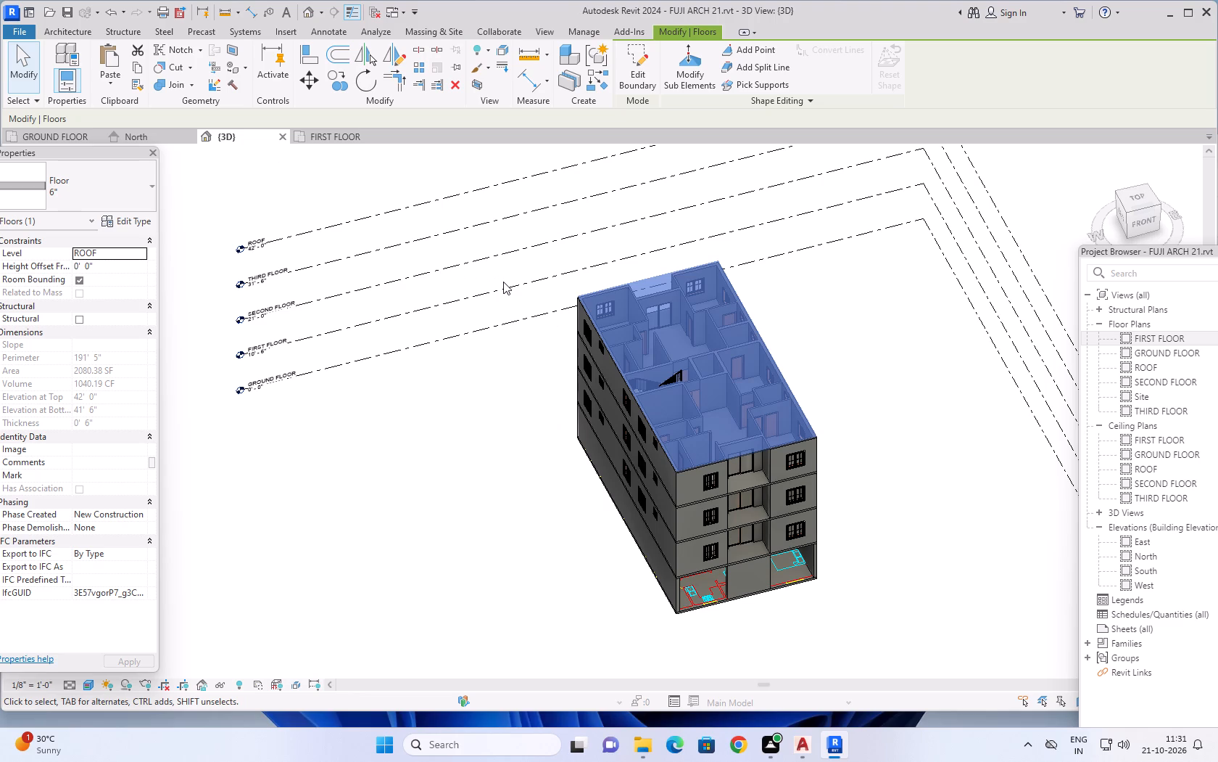
middle_click_drag(946, 506, 887, 378)
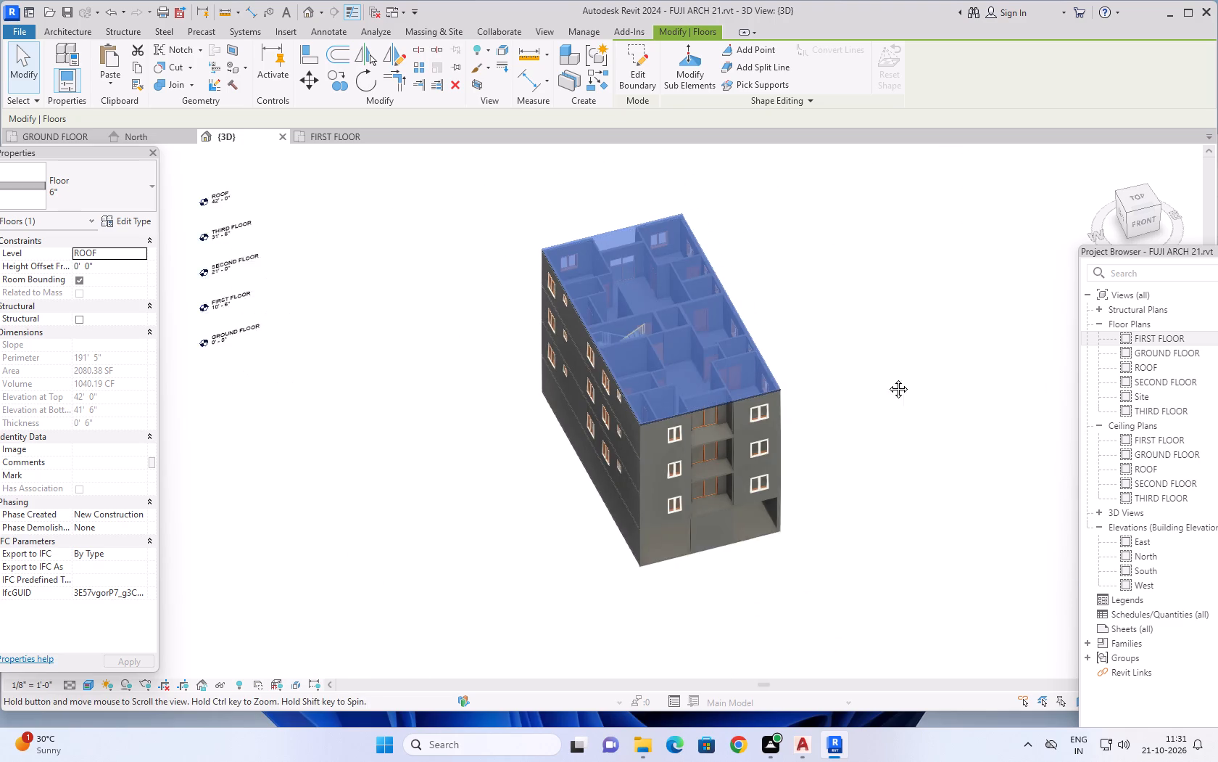
middle_click_drag(887, 378, 887, 377)
middle_click_drag(937, 436, 792, 386, "shift")
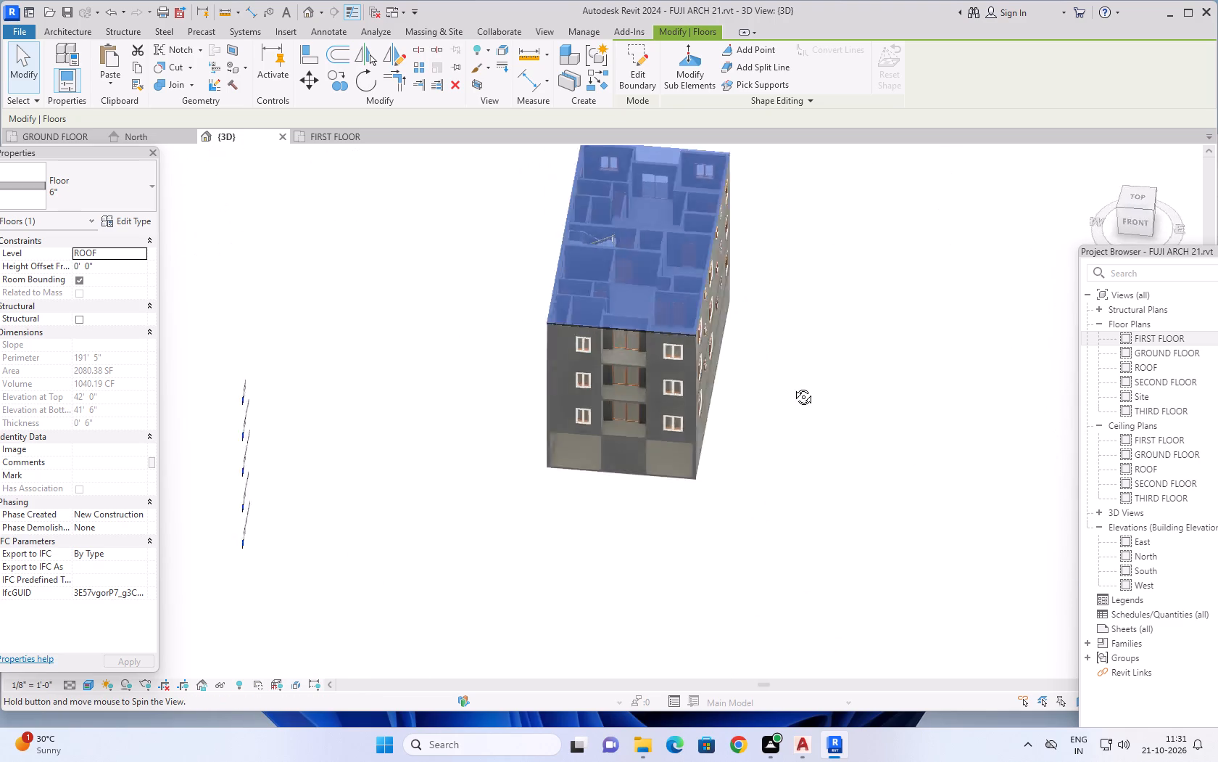
middle_click_drag(792, 386, 682, 197, "shift")
scroll(844, 289, "up", 2)
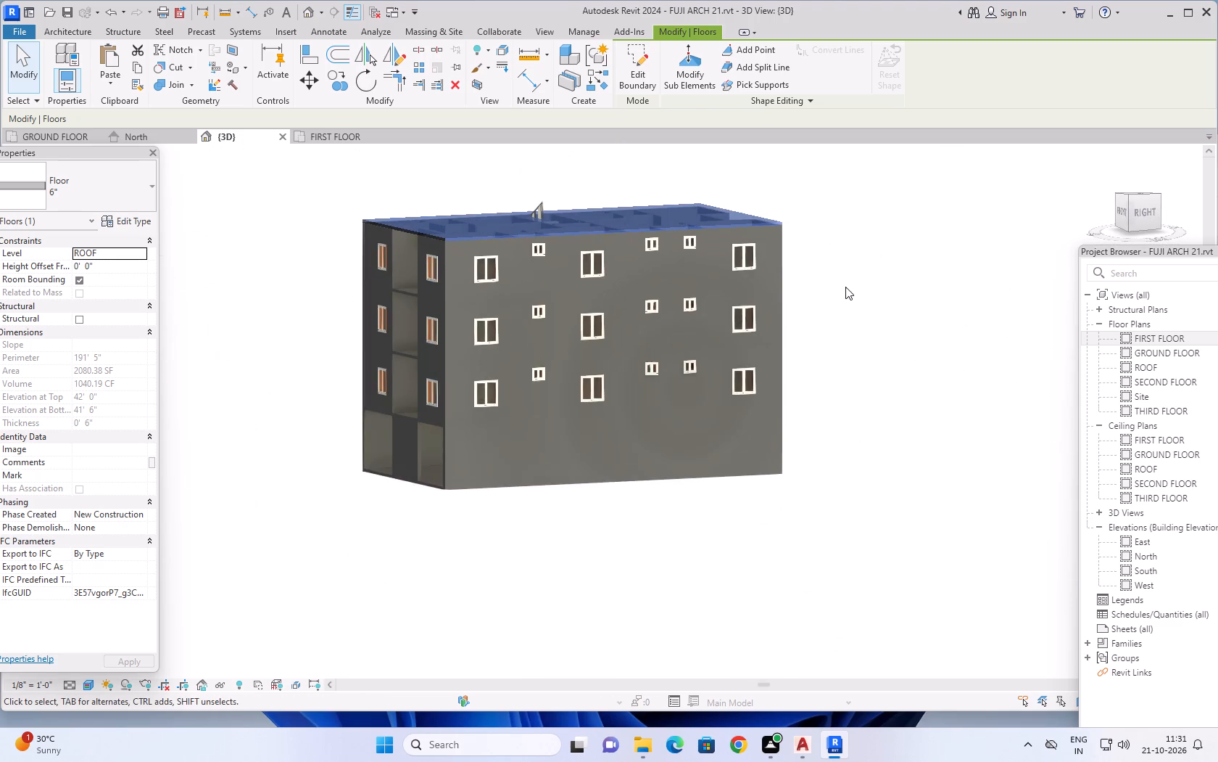
middle_click_drag(850, 287, 956, 354)
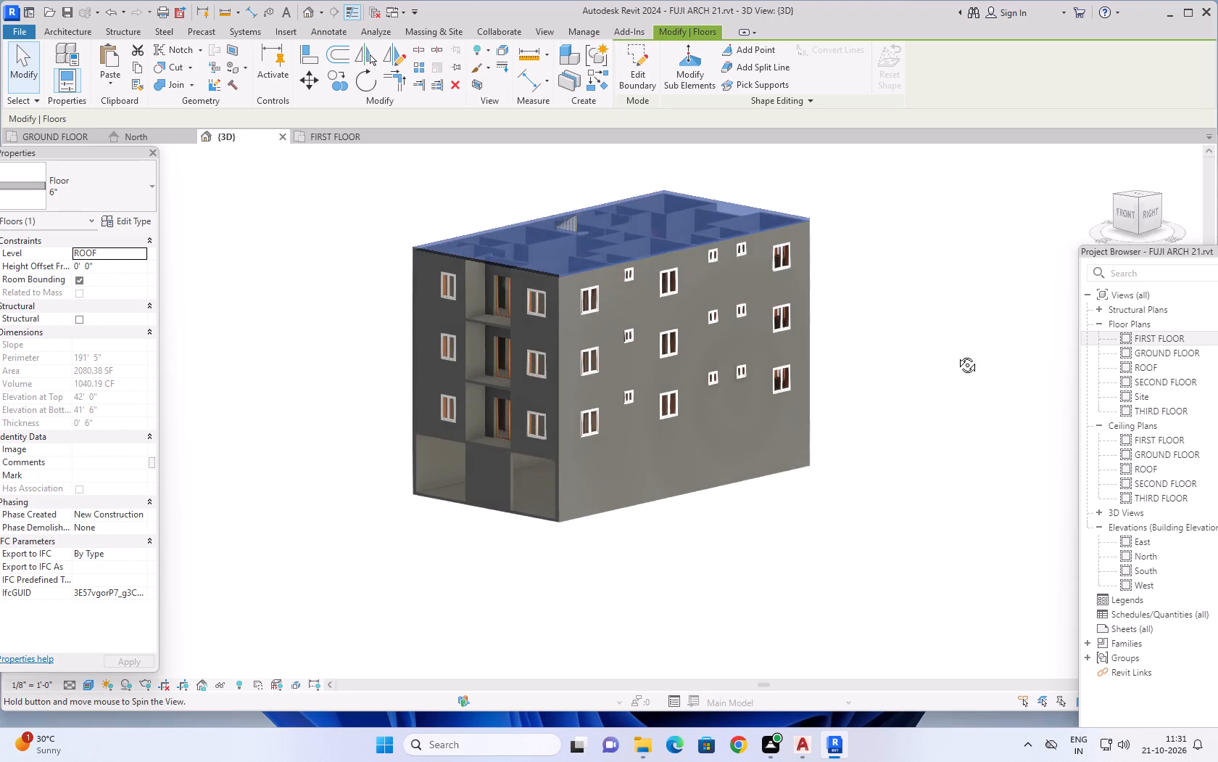
middle_click_drag(956, 354, 953, 413)
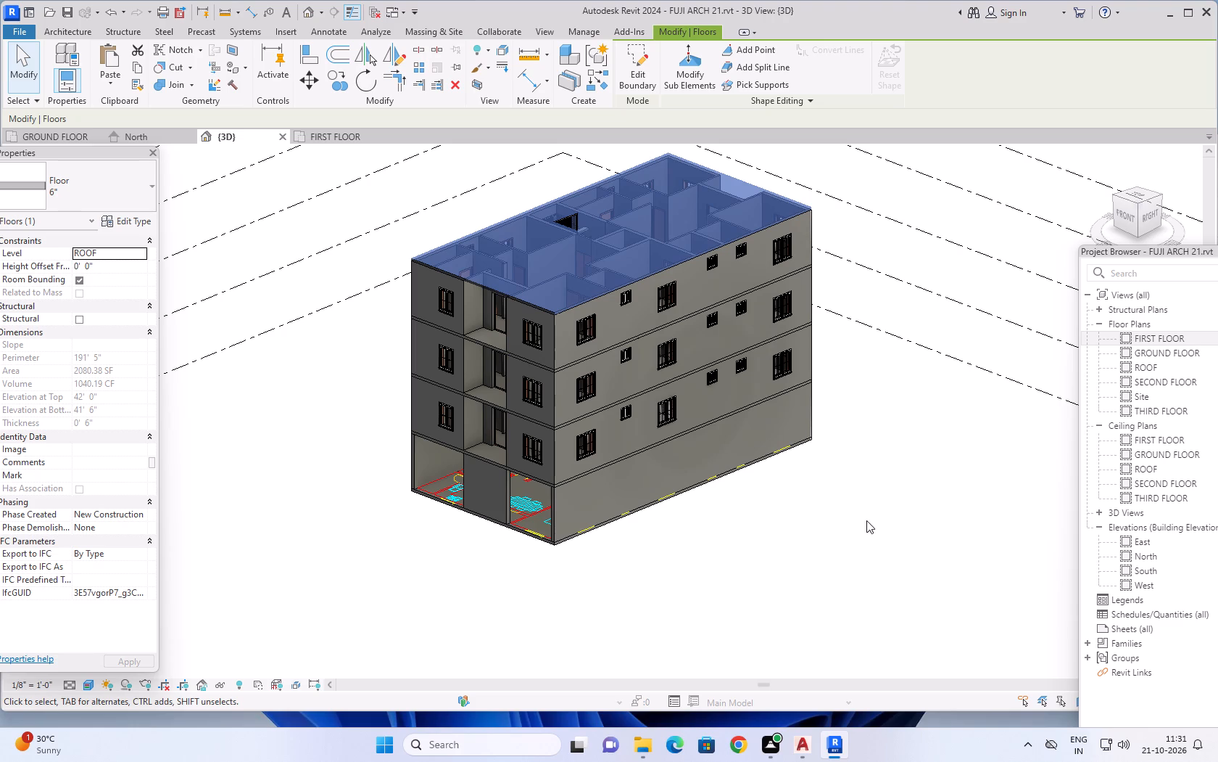
key("Escape")
key("Escape")
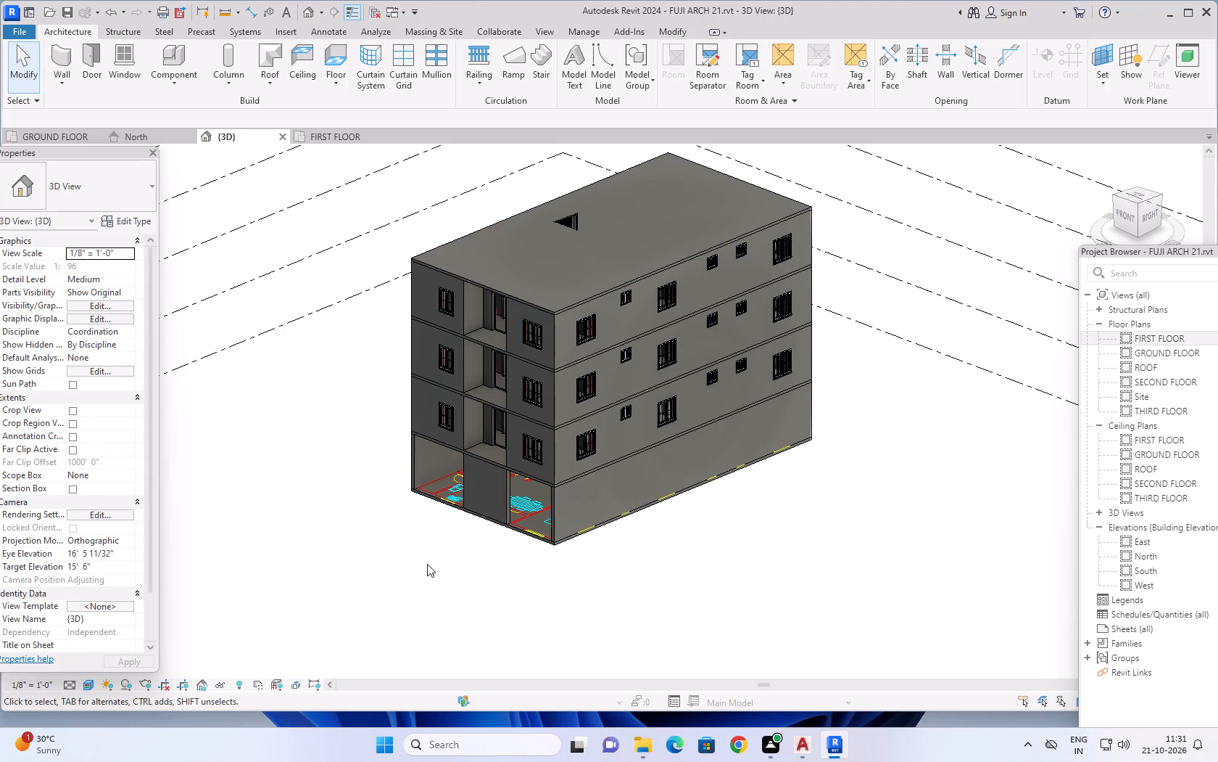
middle_click_drag(336, 517, 616, 608, "shift")
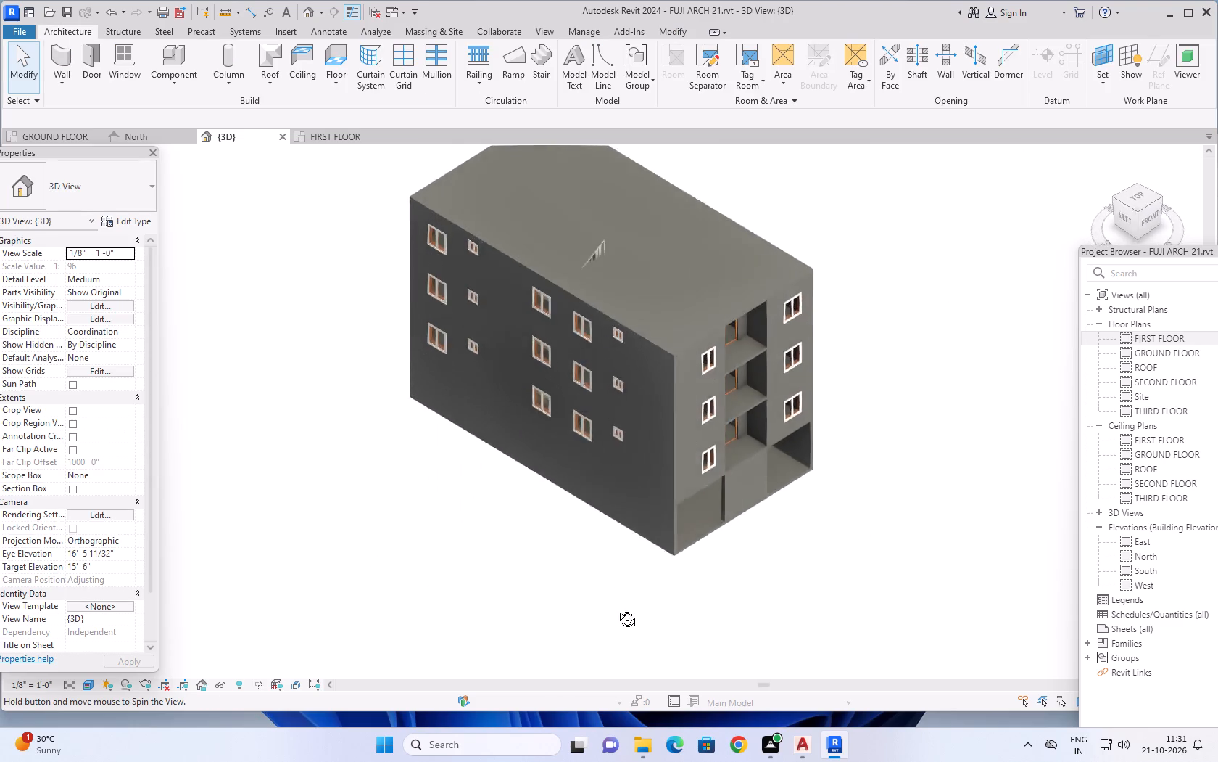
middle_click_drag(616, 608, 647, 578, "shift")
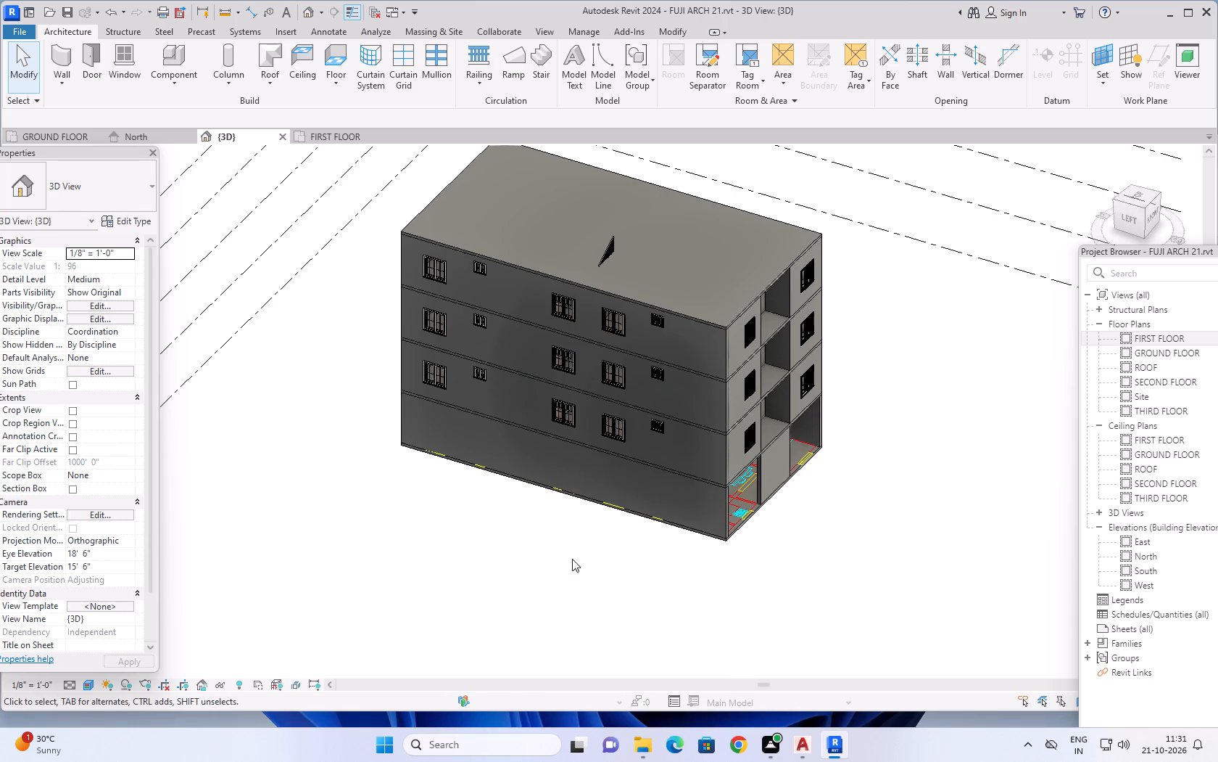
In the GROUND FLOOR plan, draw a 9" wall about 11'-4 1/2" long along the staircase's kitchen side, from the lobby to the outer wall.
left_click(54, 135)
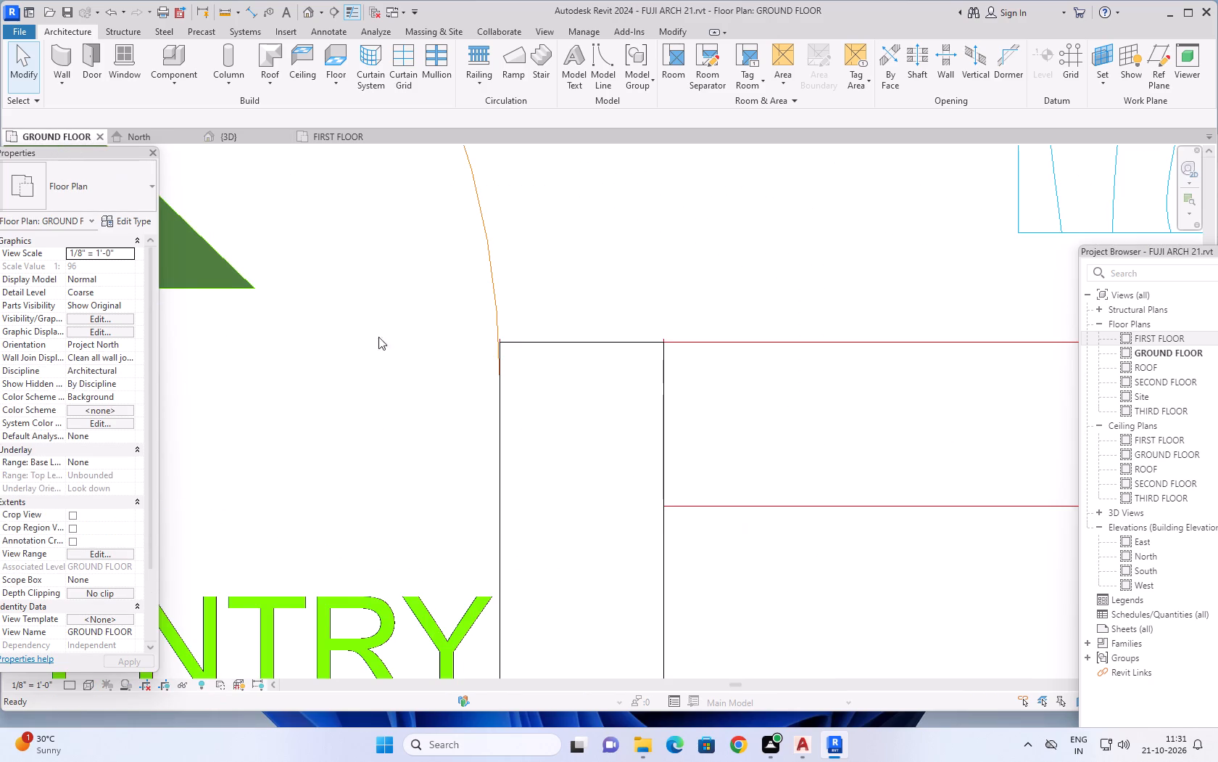
scroll(471, 364, "down", 20)
scroll(471, 364, "down", 3)
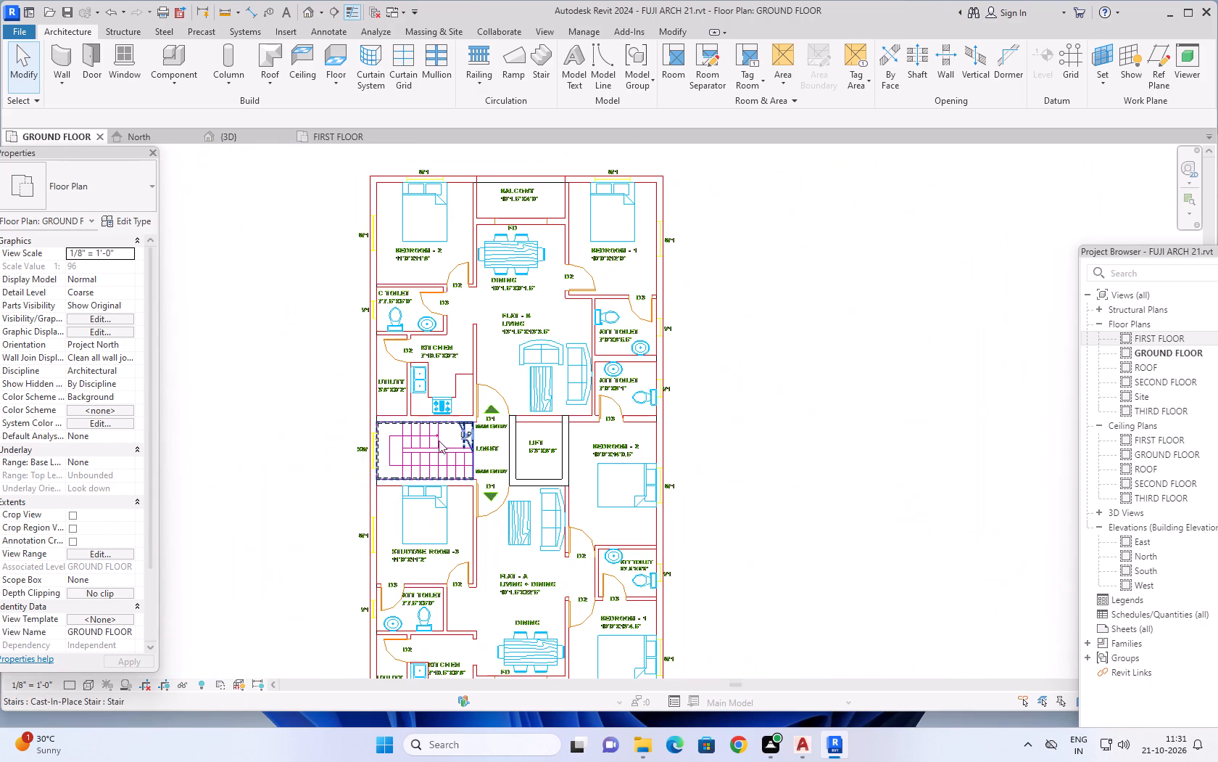
middle_click_drag(283, 406, 281, 399)
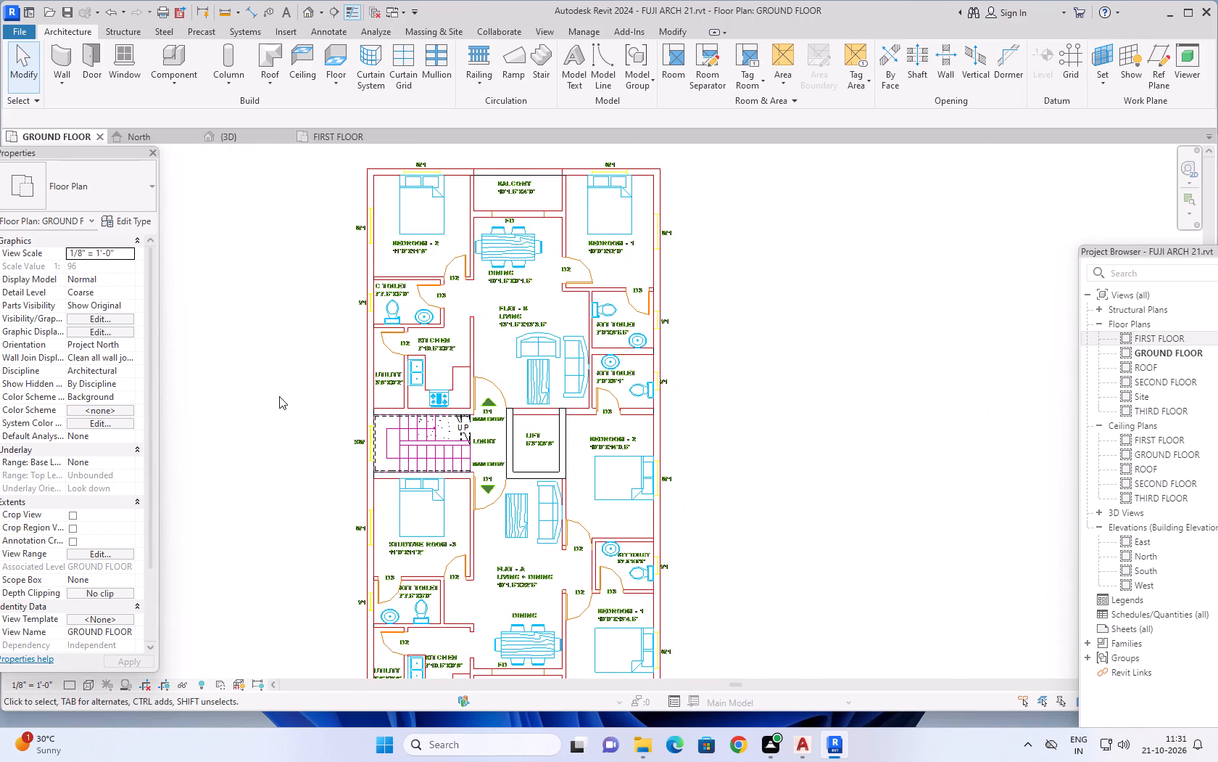
scroll(278, 361, "up", 3)
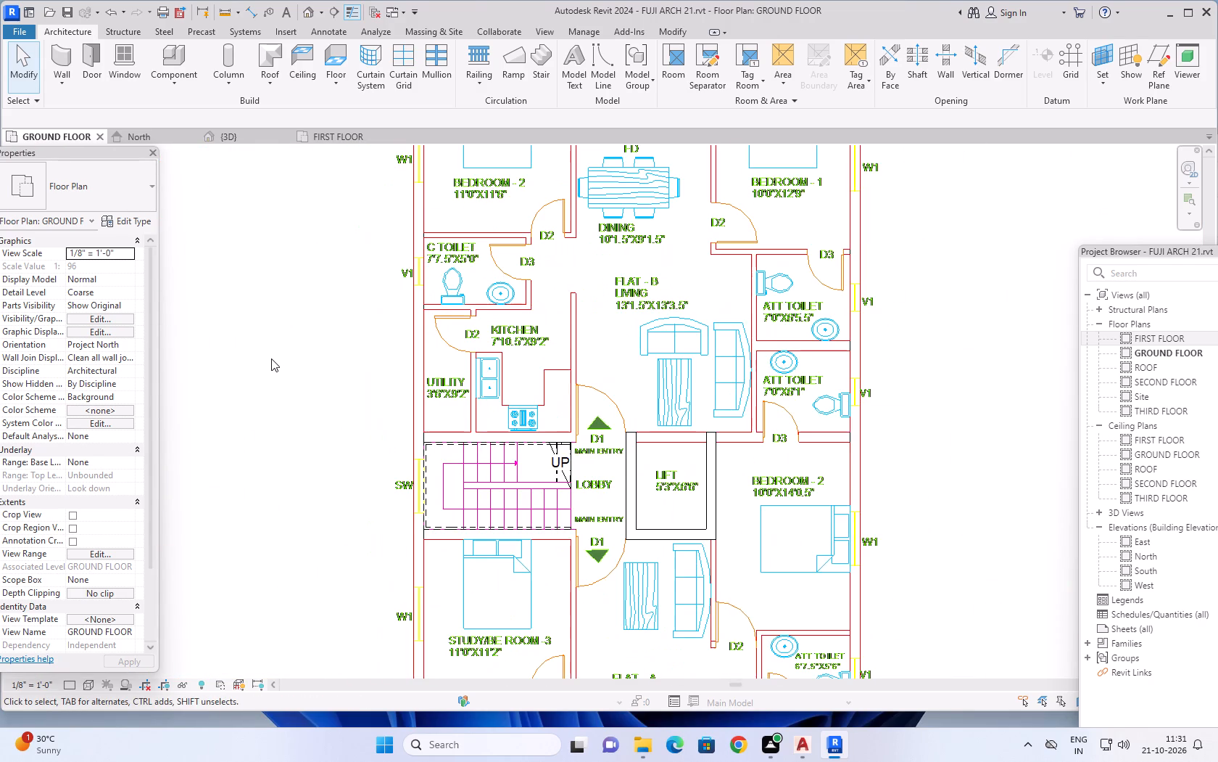
middle_click_drag(262, 350, 193, 307)
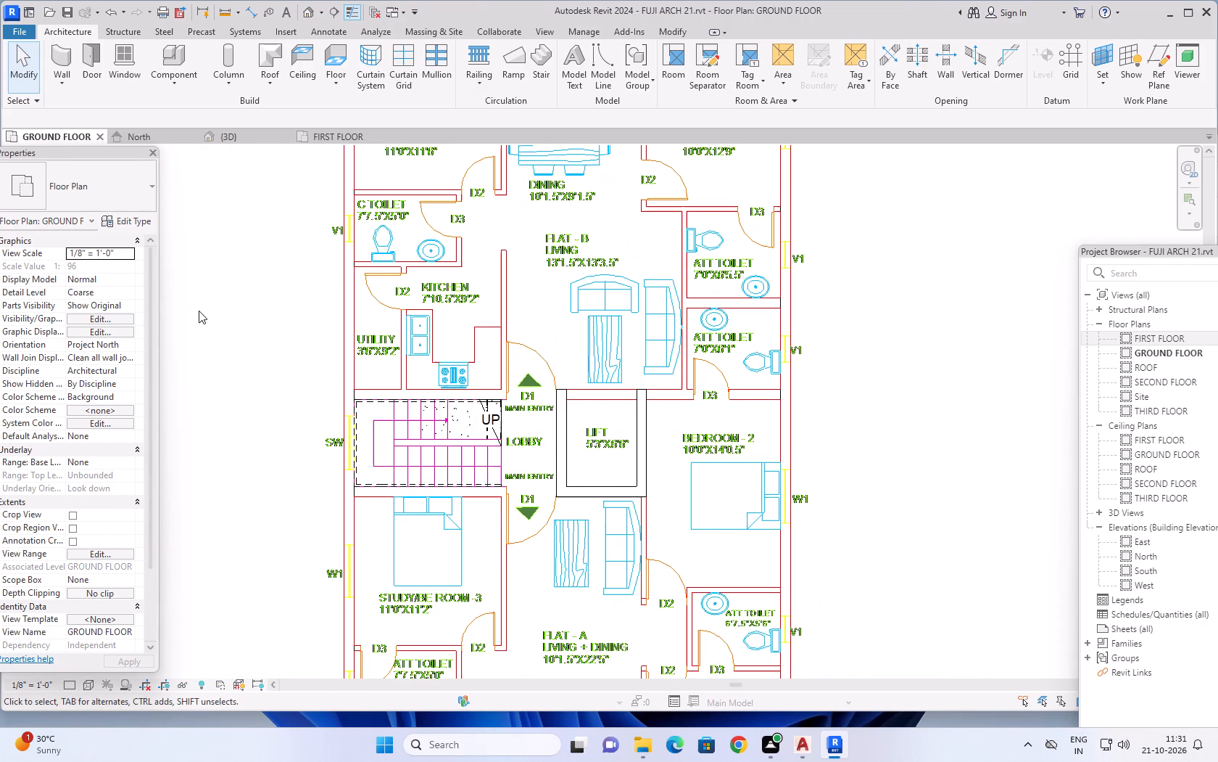
left_click(62, 47)
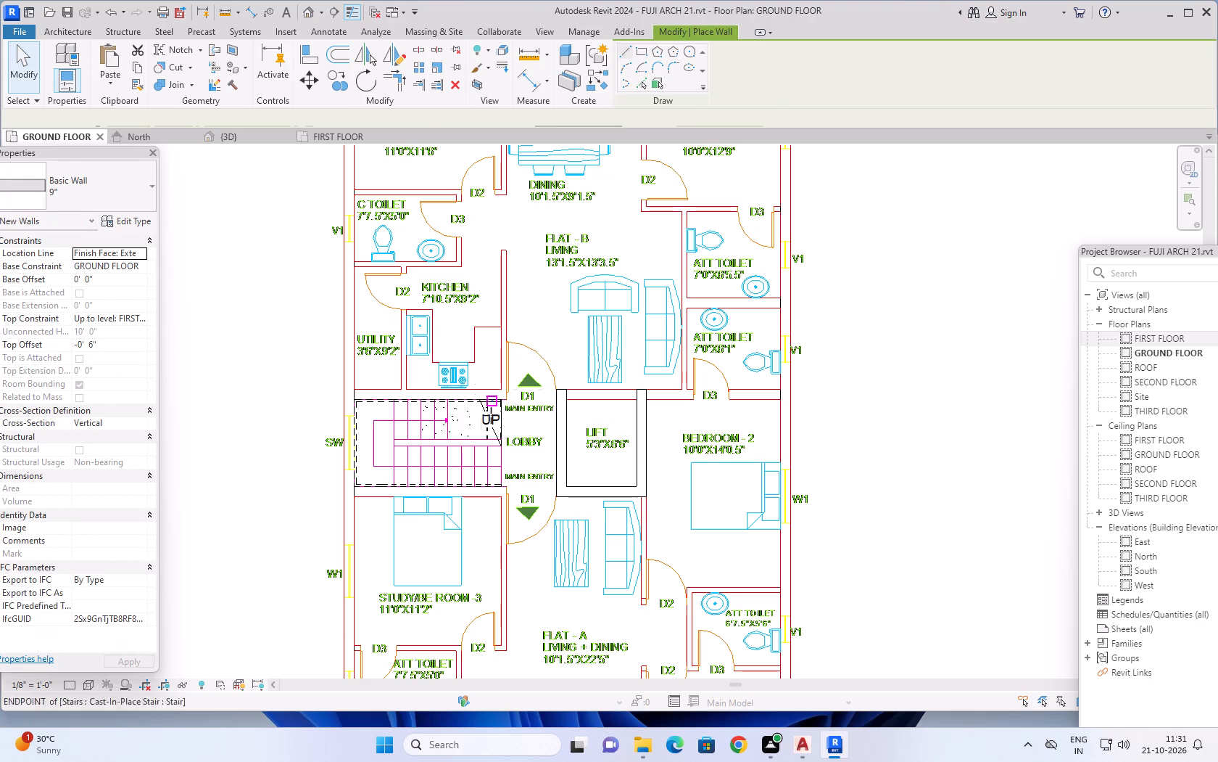
scroll(491, 417, "up", 9)
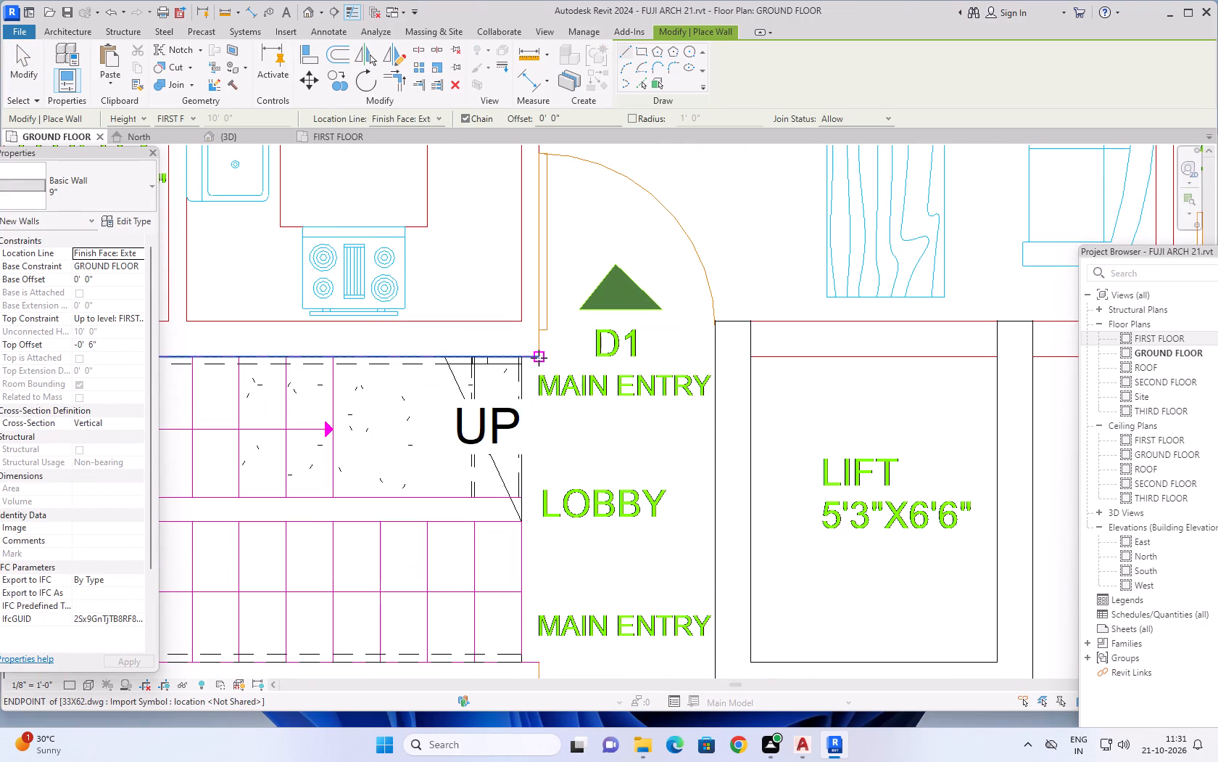
left_click(538, 358)
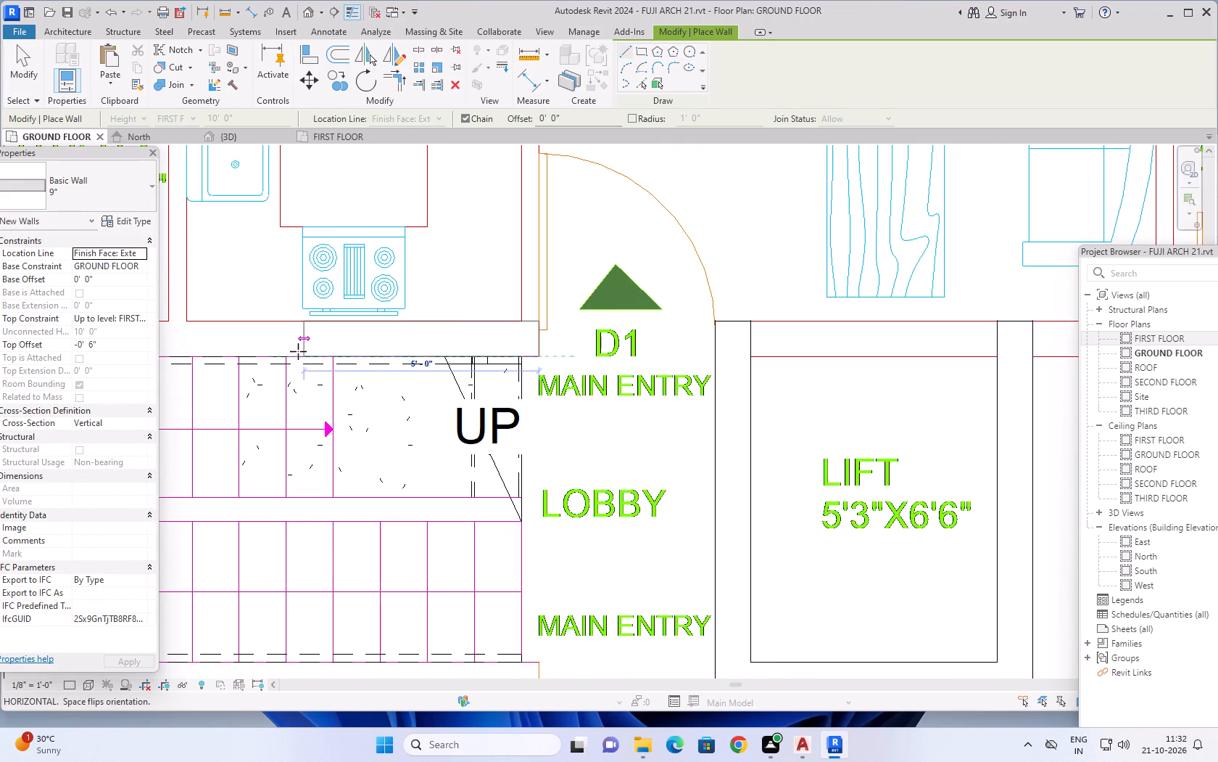
scroll(297, 351, "down", 6)
middle_click_drag(274, 348, 528, 335)
scroll(280, 348, "down", 1)
scroll(436, 335, "up", 14)
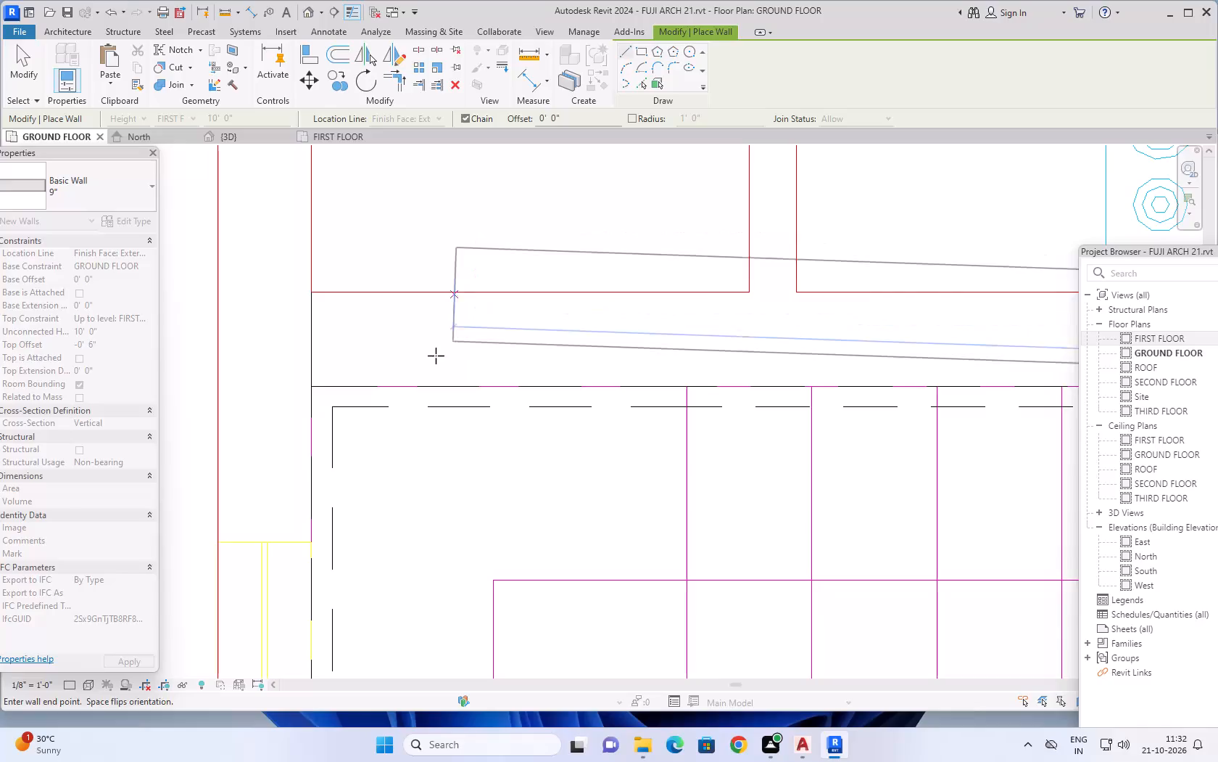
left_click(311, 386)
scroll(231, 435, "down", 7)
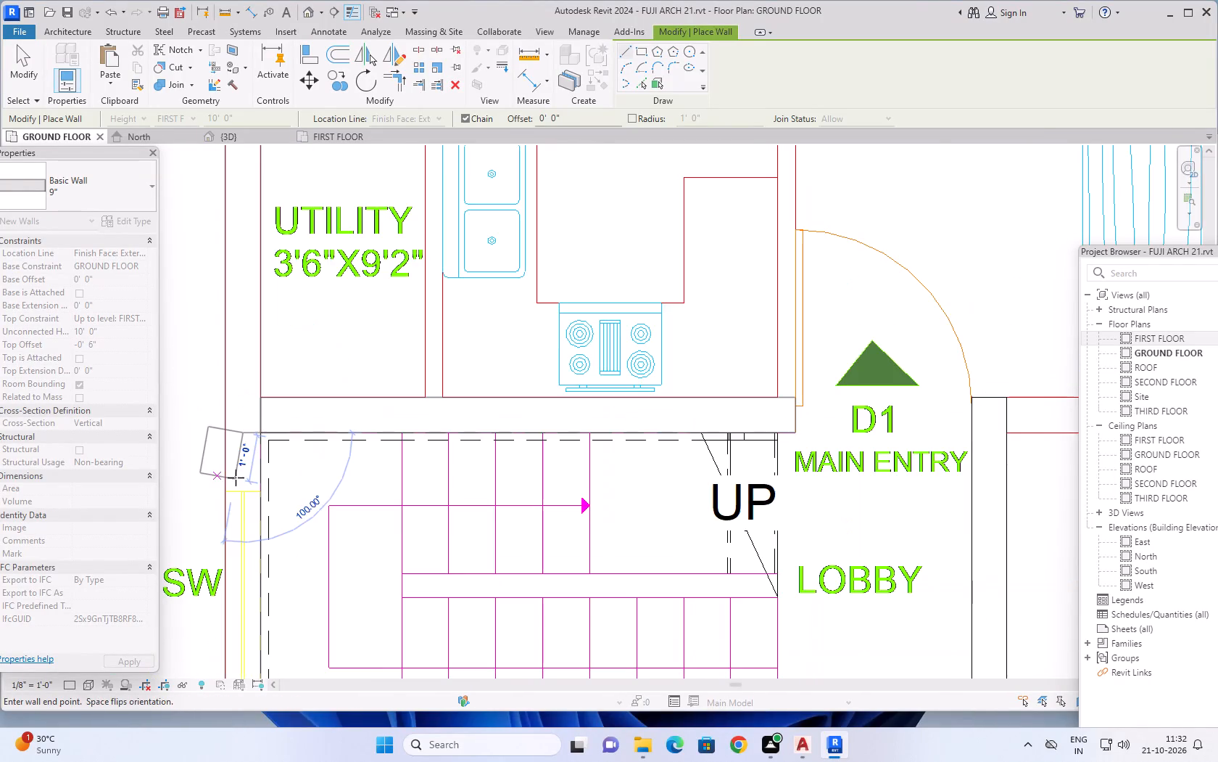
scroll(241, 490, "down", 7)
middle_click_drag(249, 513, 247, 411)
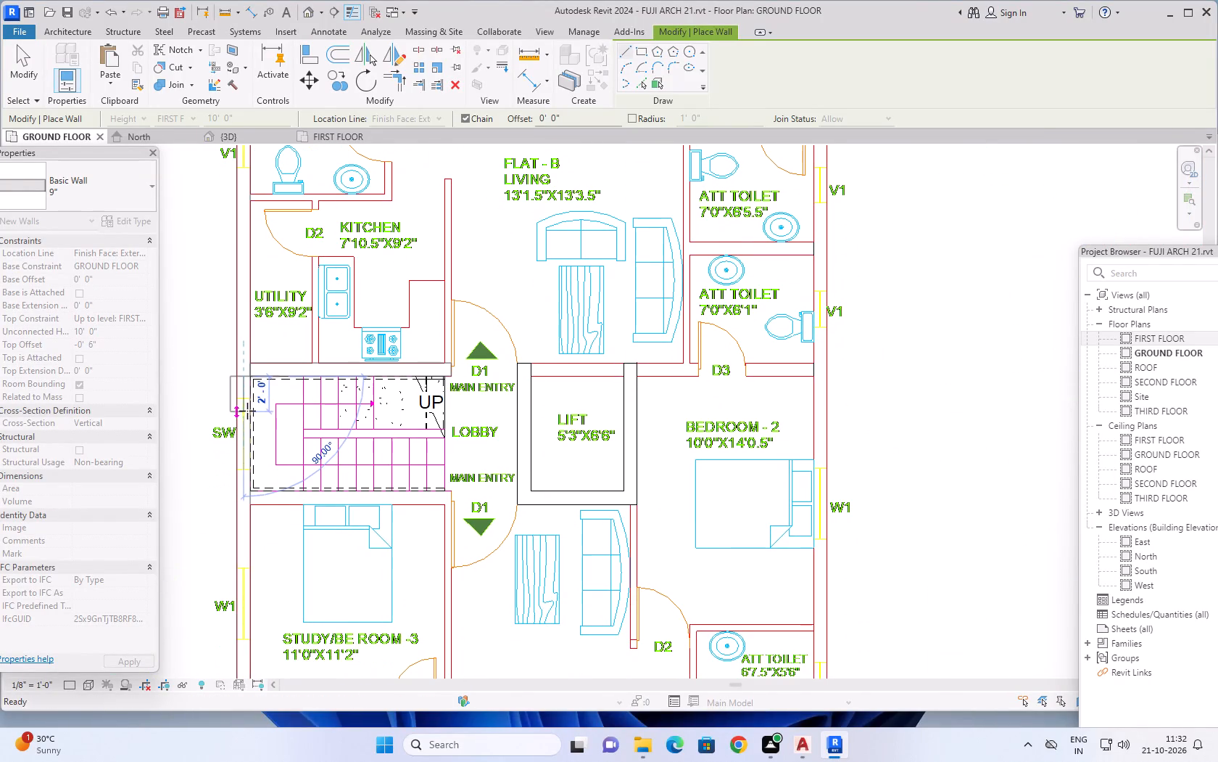
key("Escape")
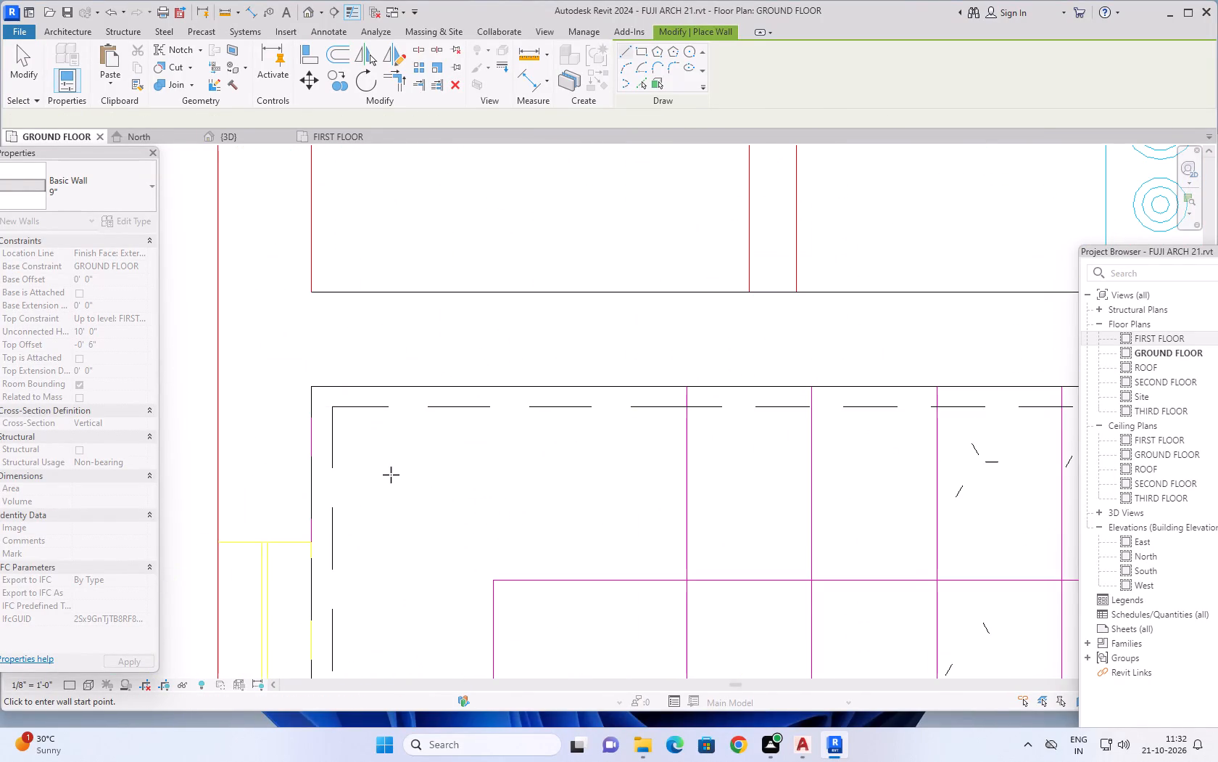
Draw a second 9" wall along the staircase's Study Room-3 side, from the lobby to the outer wall, with its thickness flipped toward the room.
scroll(391, 474, "up", 1)
scroll(392, 472, "down", 11)
middle_click_drag(393, 493, 293, 310)
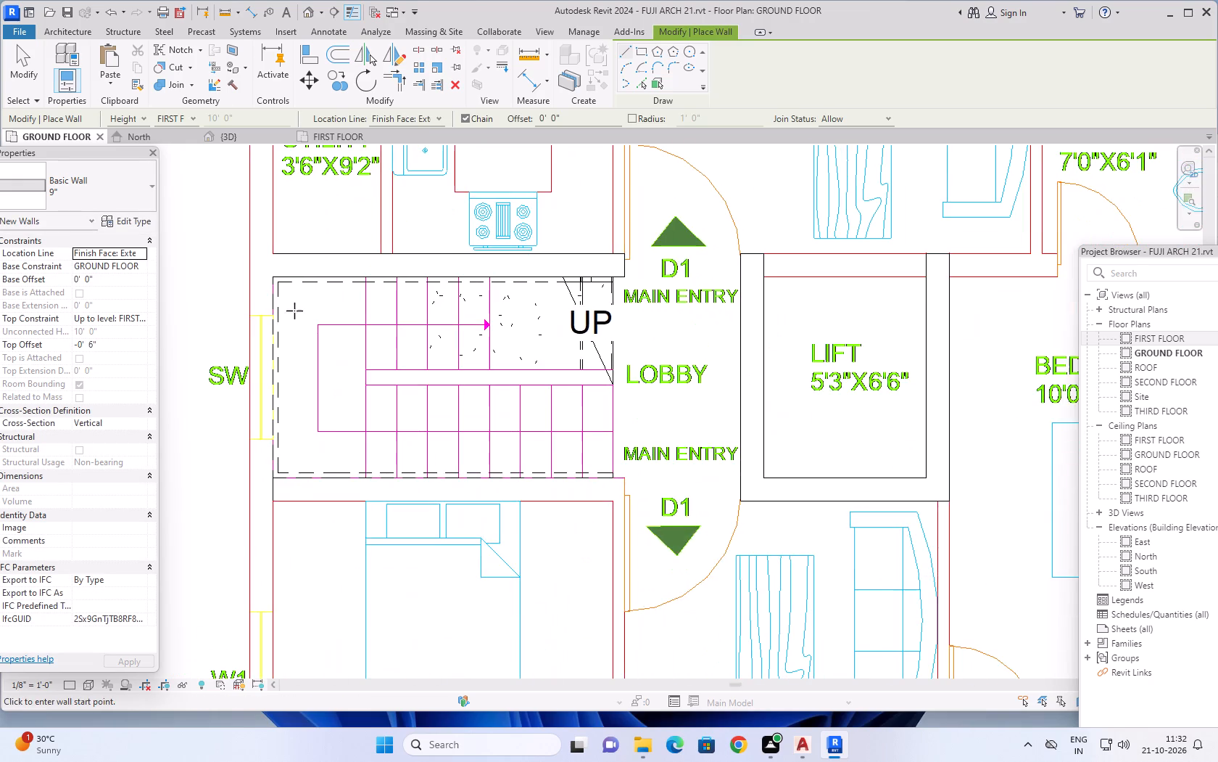
scroll(394, 446, "down", 2)
scroll(563, 487, "up", 6)
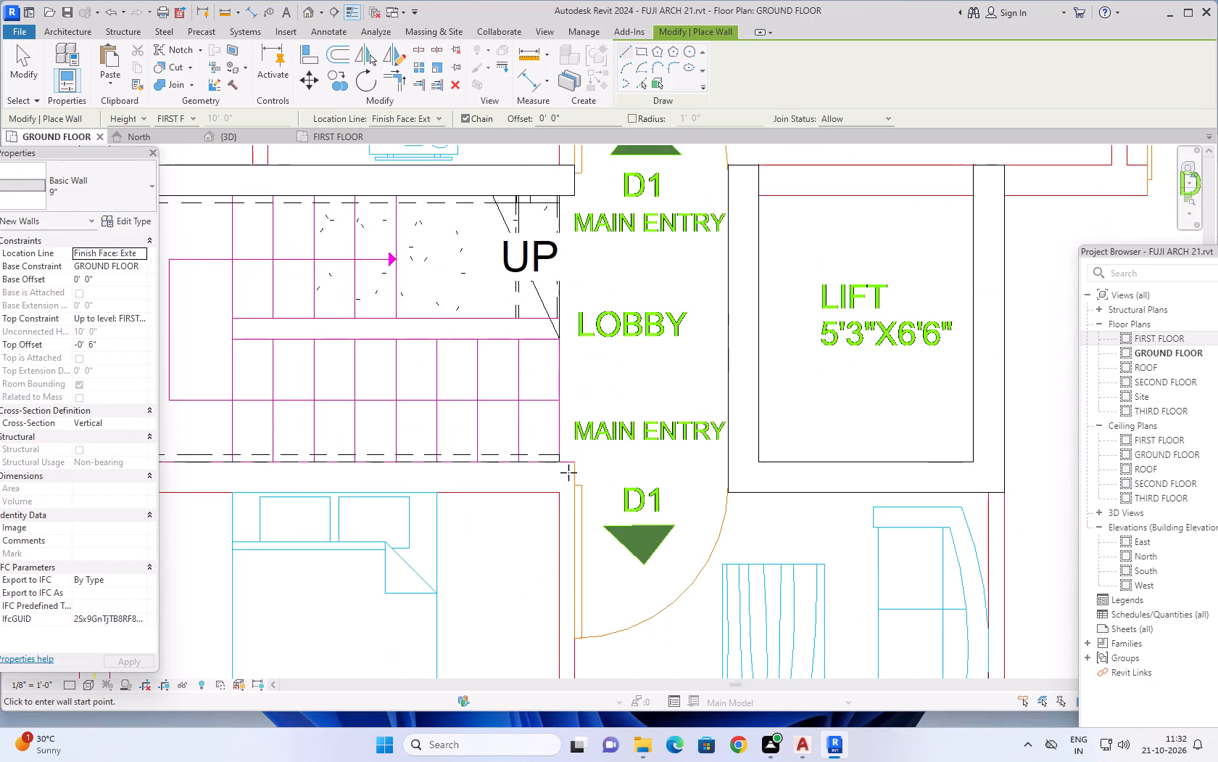
scroll(568, 472, "up", 2)
left_click(579, 454)
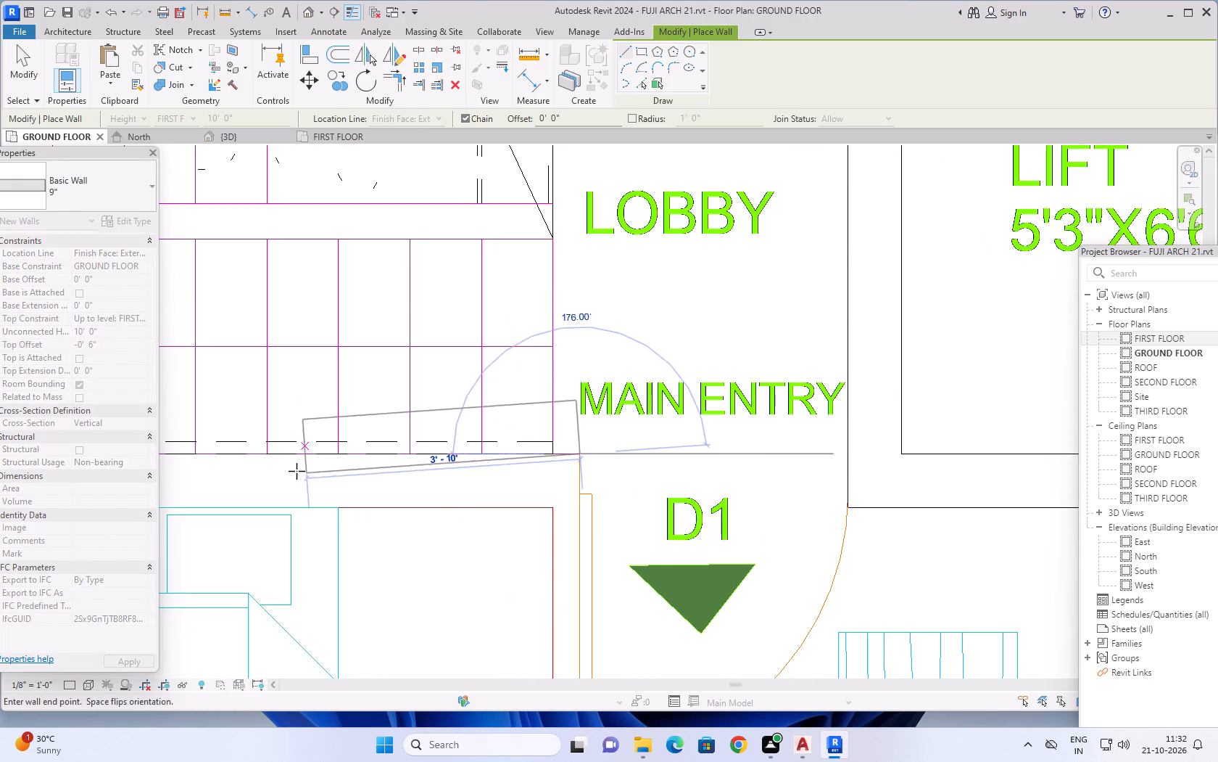
key("space")
scroll(215, 451, "down", 7)
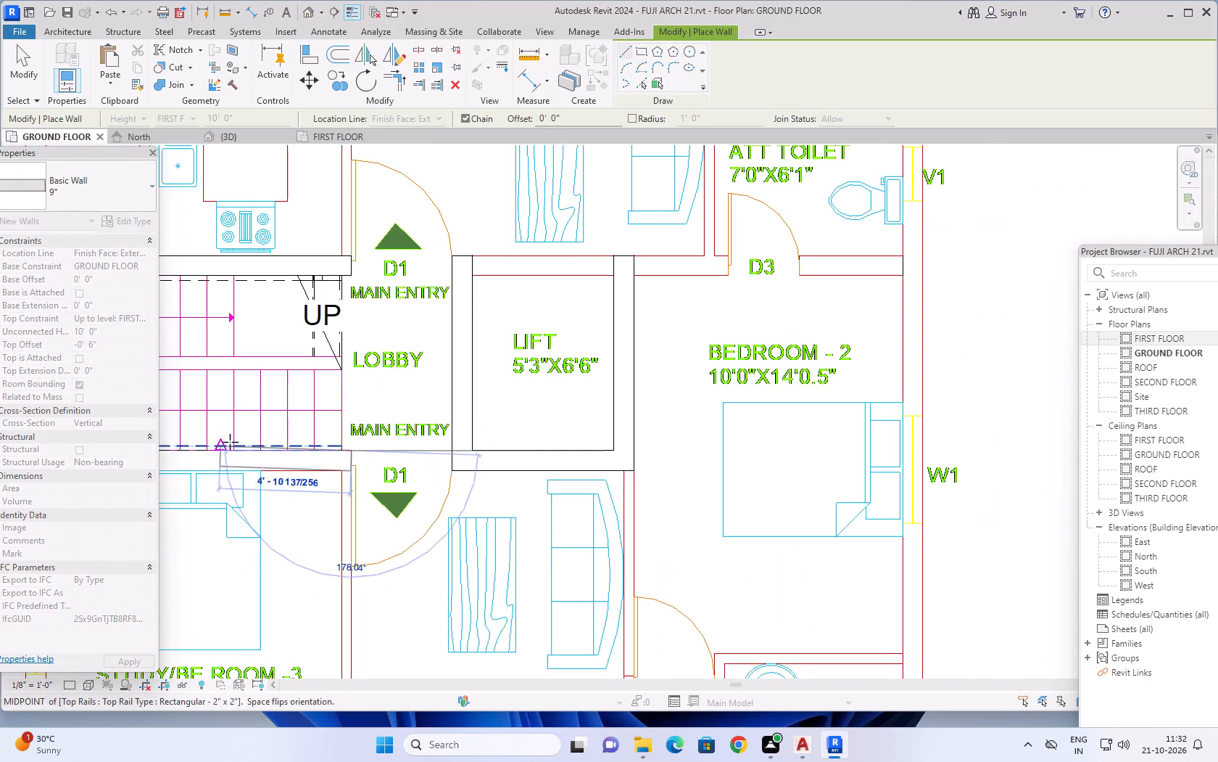
middle_click_drag(233, 442, 687, 446)
scroll(479, 460, "up", 4)
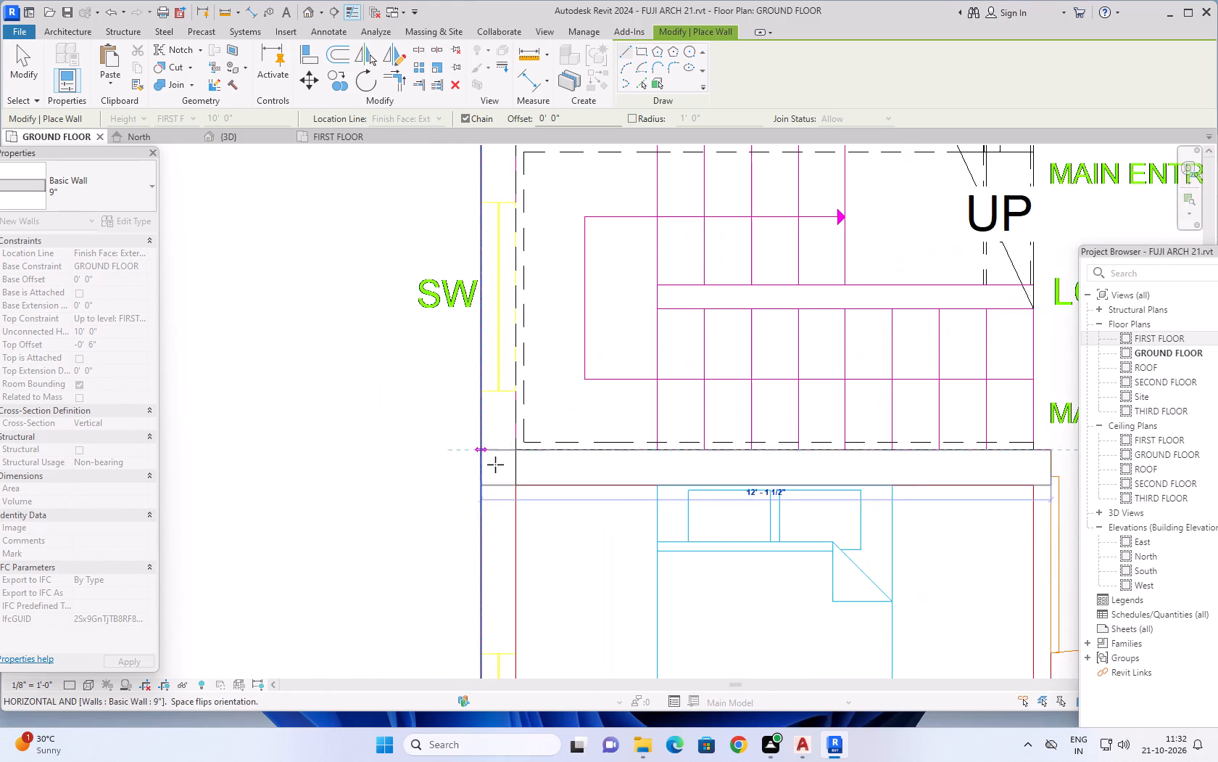
scroll(518, 460, "up", 8)
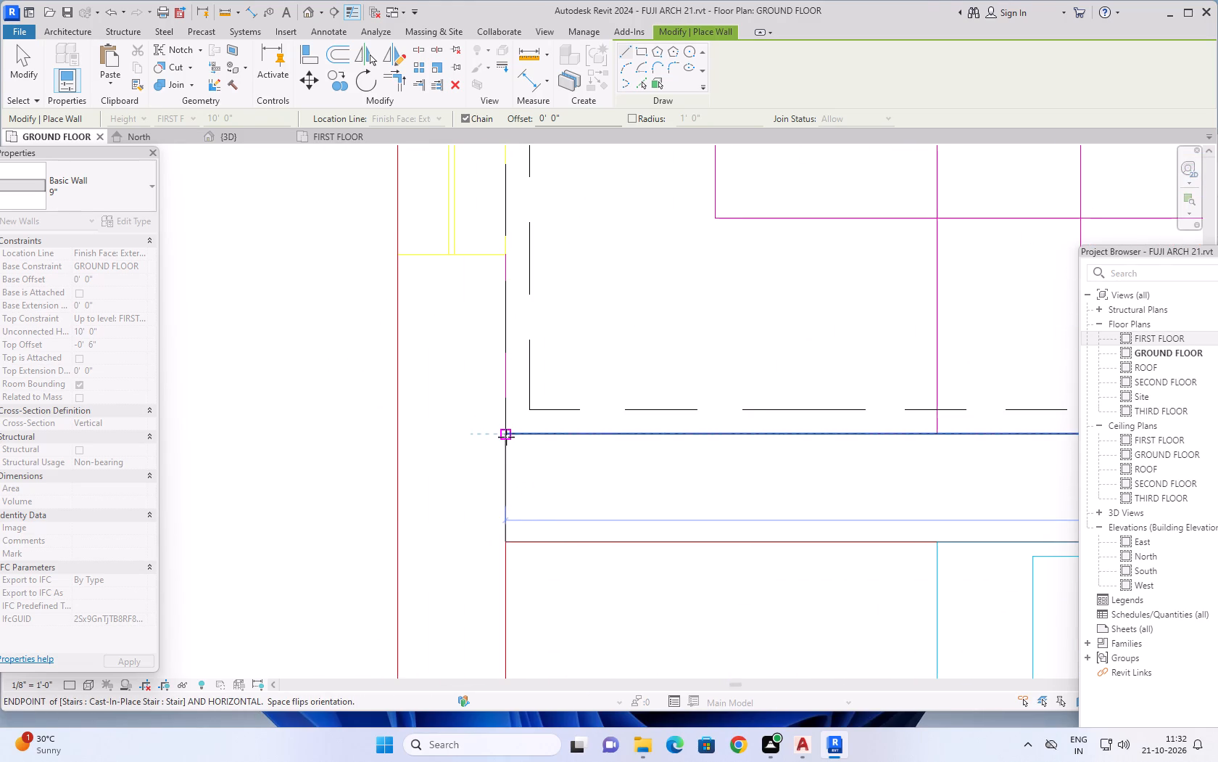
left_click(506, 437)
key("Escape")
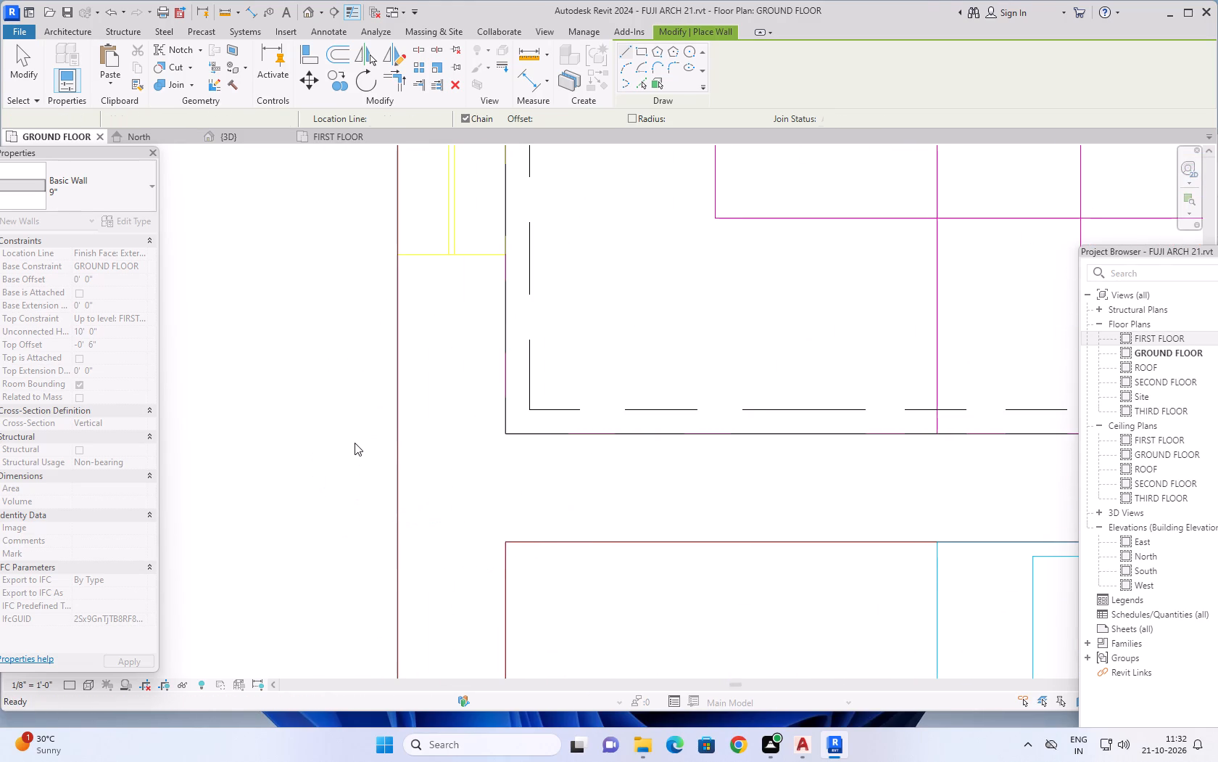
scroll(355, 443, "down", 15)
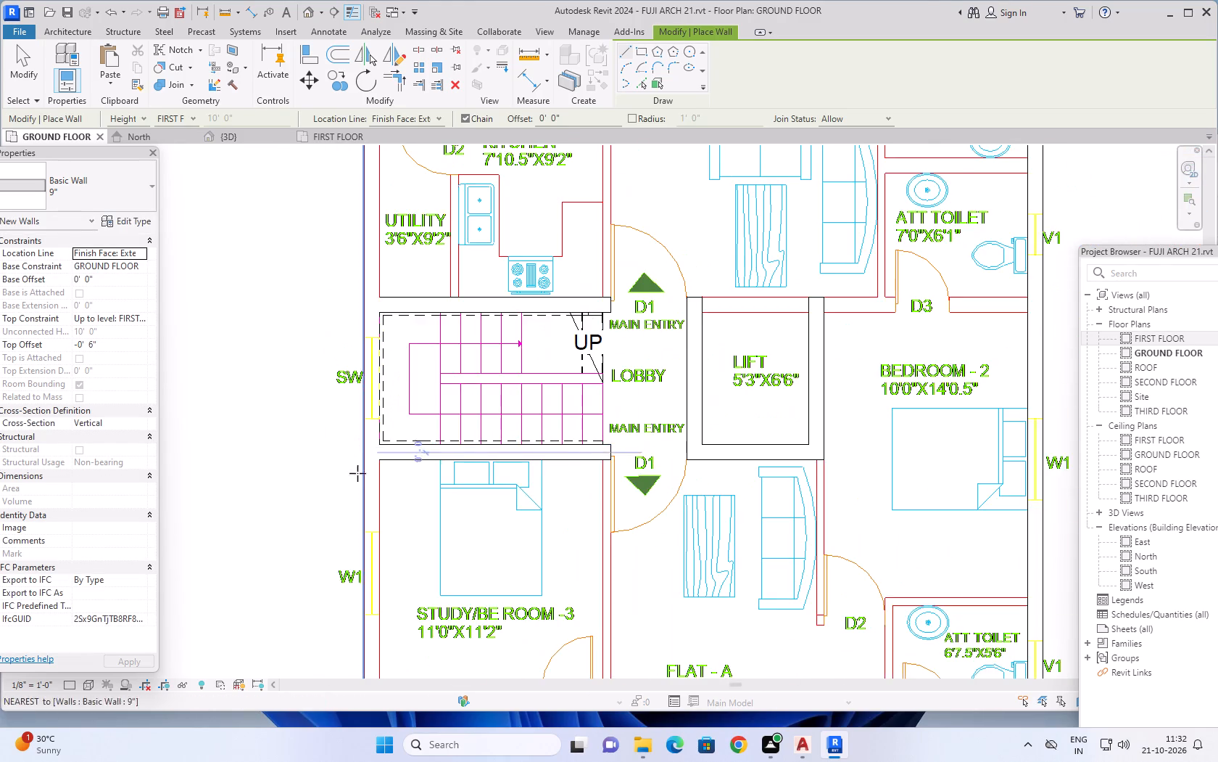
scroll(349, 486, "down", 1)
scroll(280, 494, "down", 1)
middle_click_drag(288, 481, 265, 490)
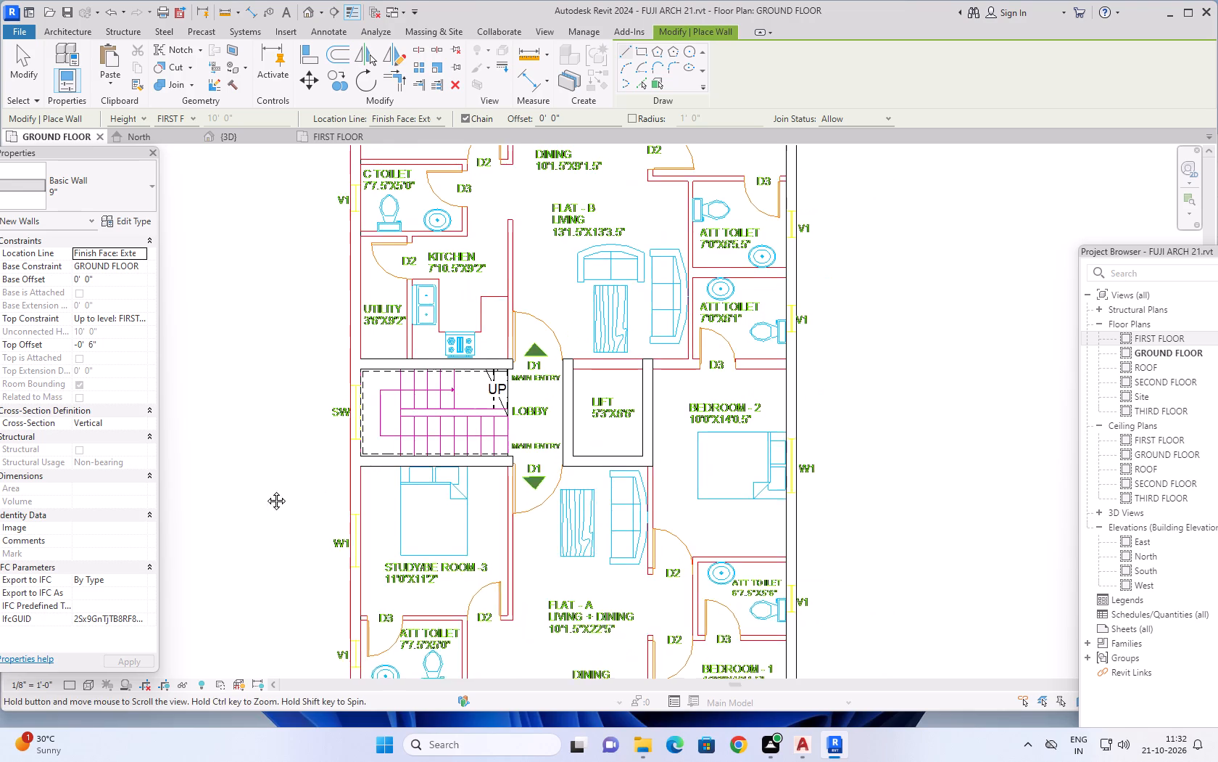
middle_click_drag(265, 490, 212, 526)
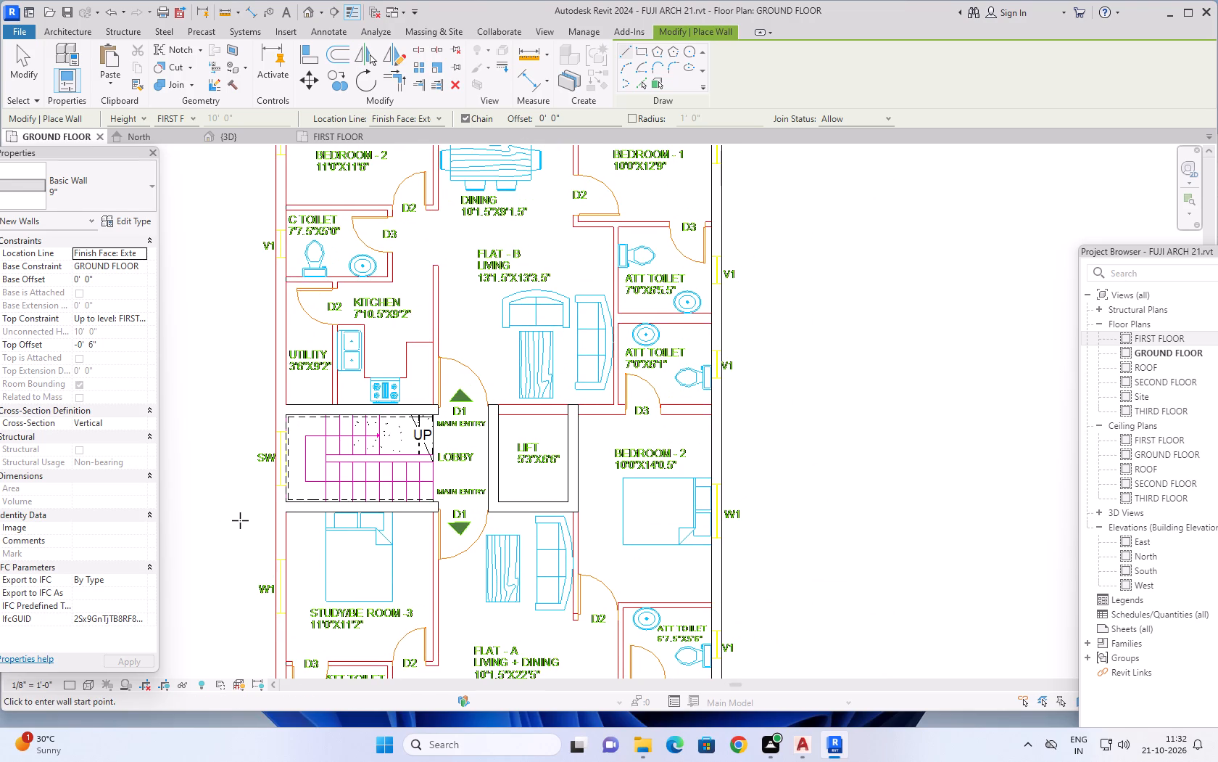
scroll(360, 422, "up", 1)
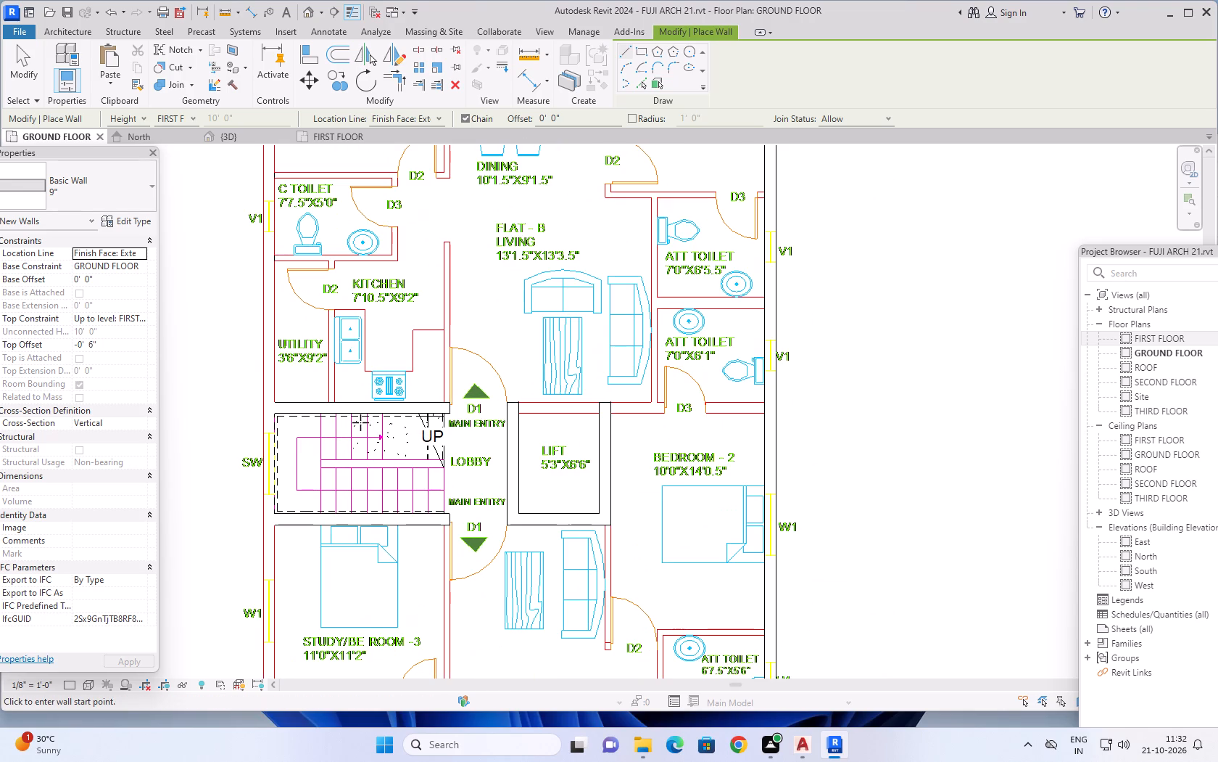
key("Escape")
key("Escape")
key("Escape")
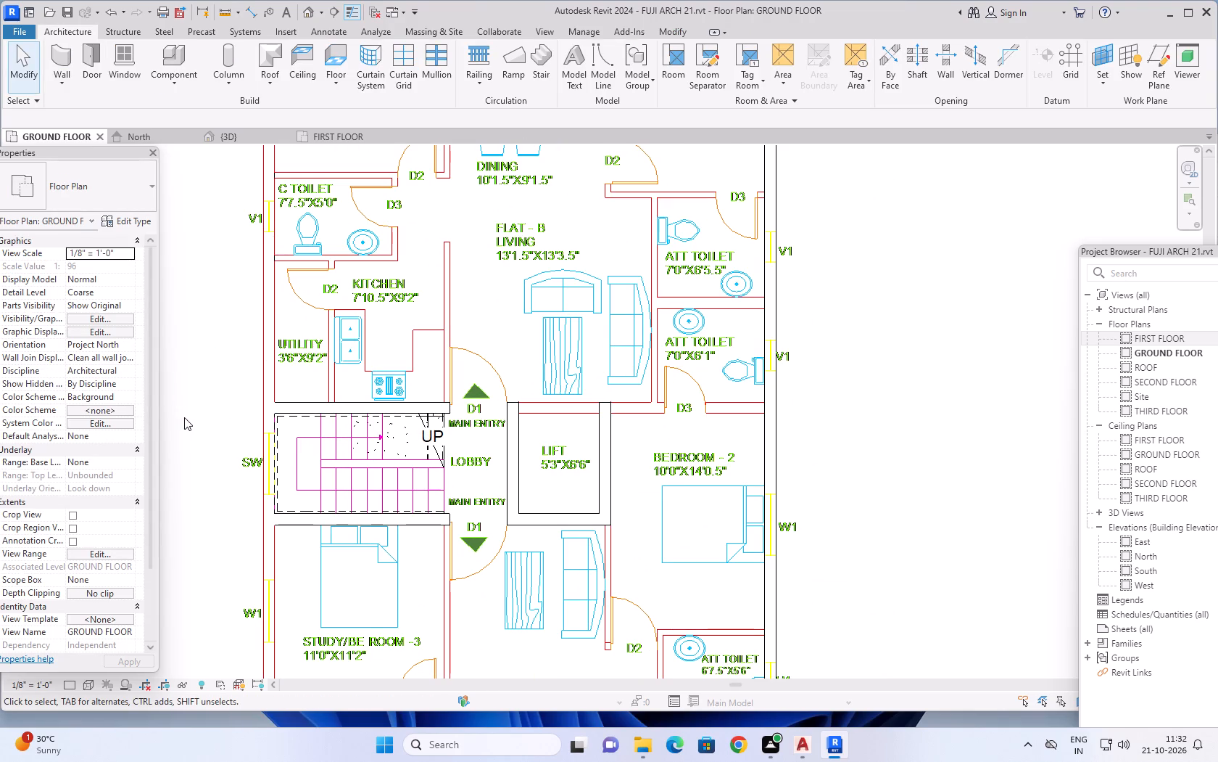
key("Escape")
Copy the two 9" walls flanking the ground-floor staircase and paste them aligned to the ROOF level.
left_click(316, 405)
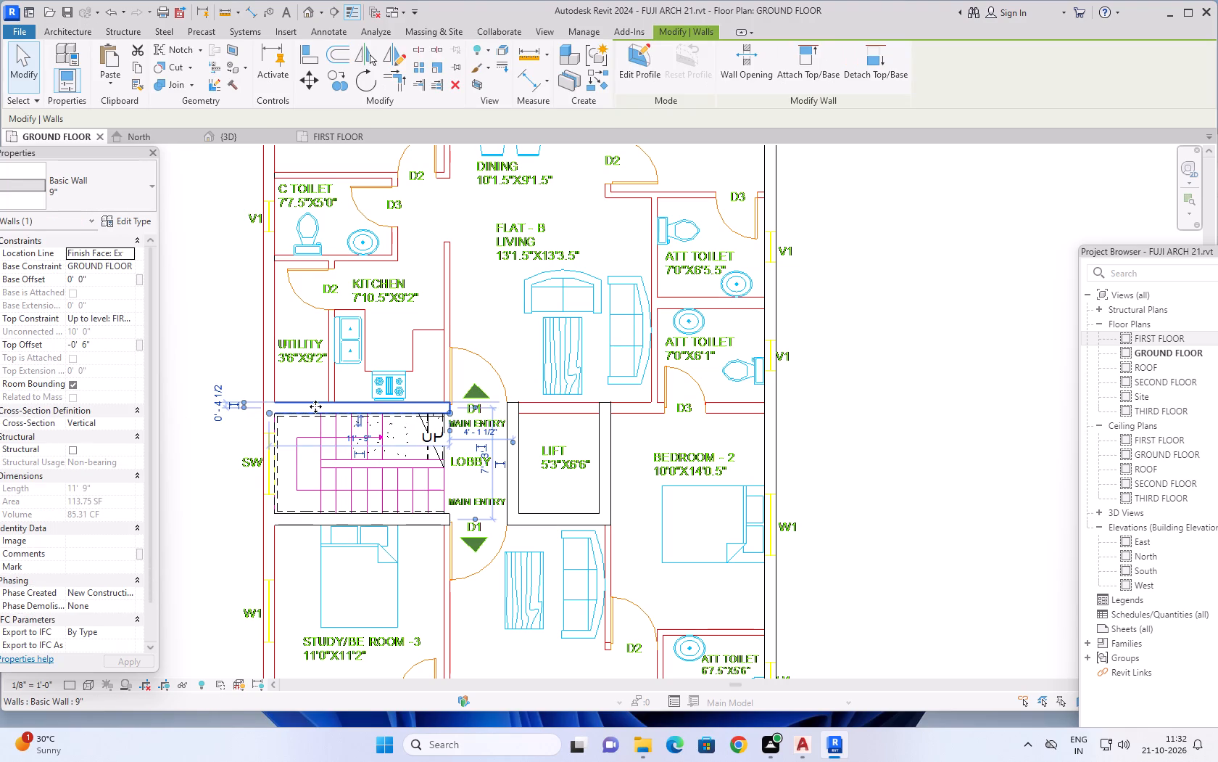
left_click(310, 521, "ctrl")
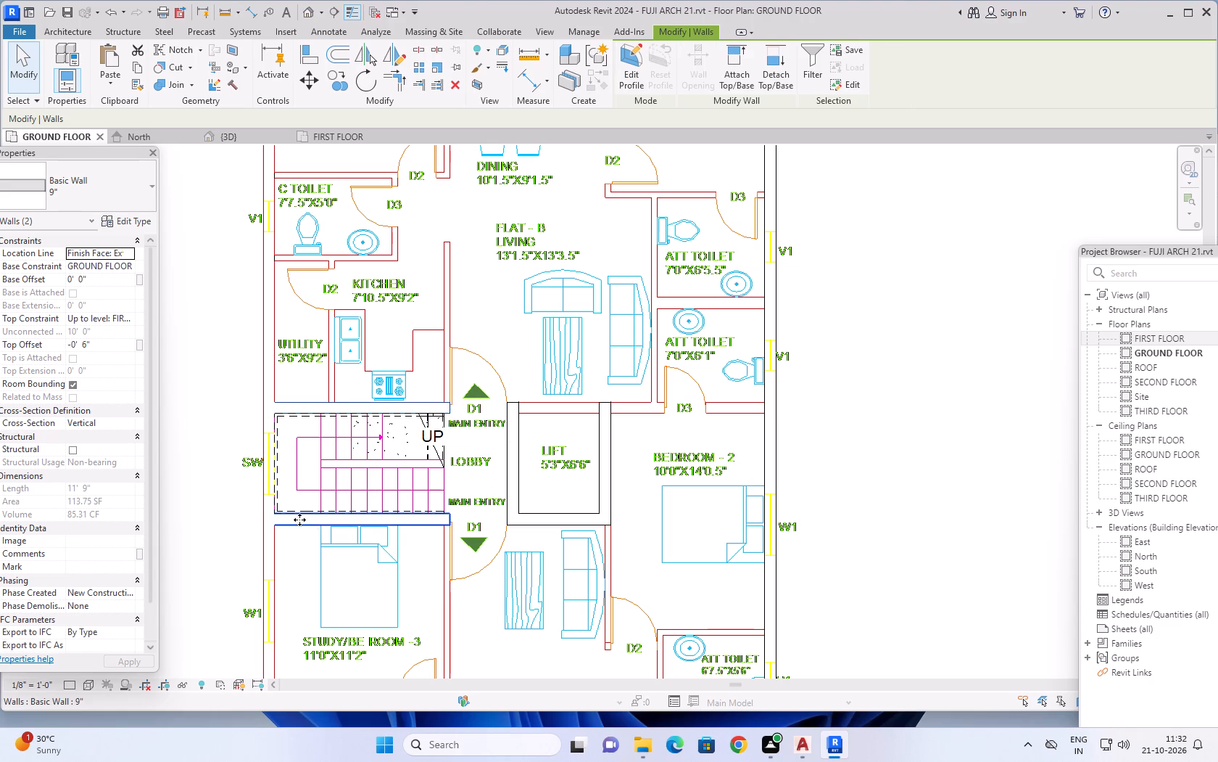
left_click(139, 69)
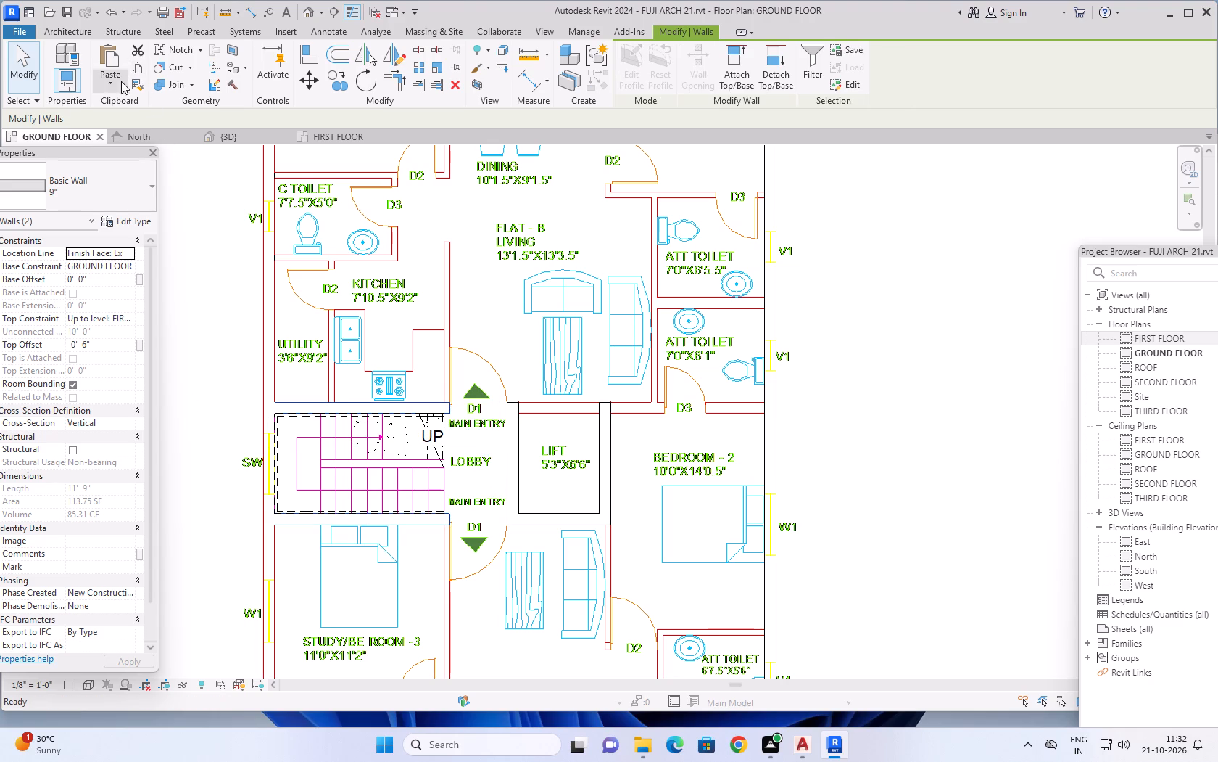
left_click(112, 84)
left_click(146, 140)
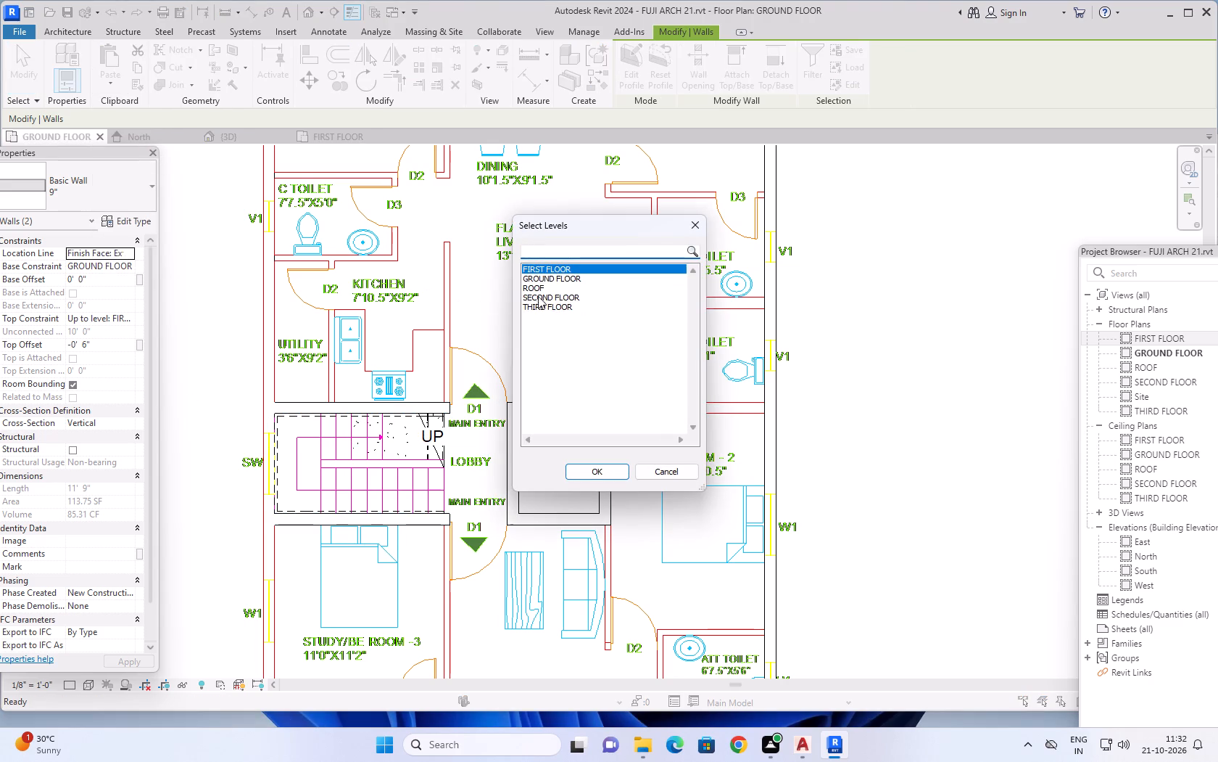
left_click(556, 289)
left_click(595, 467)
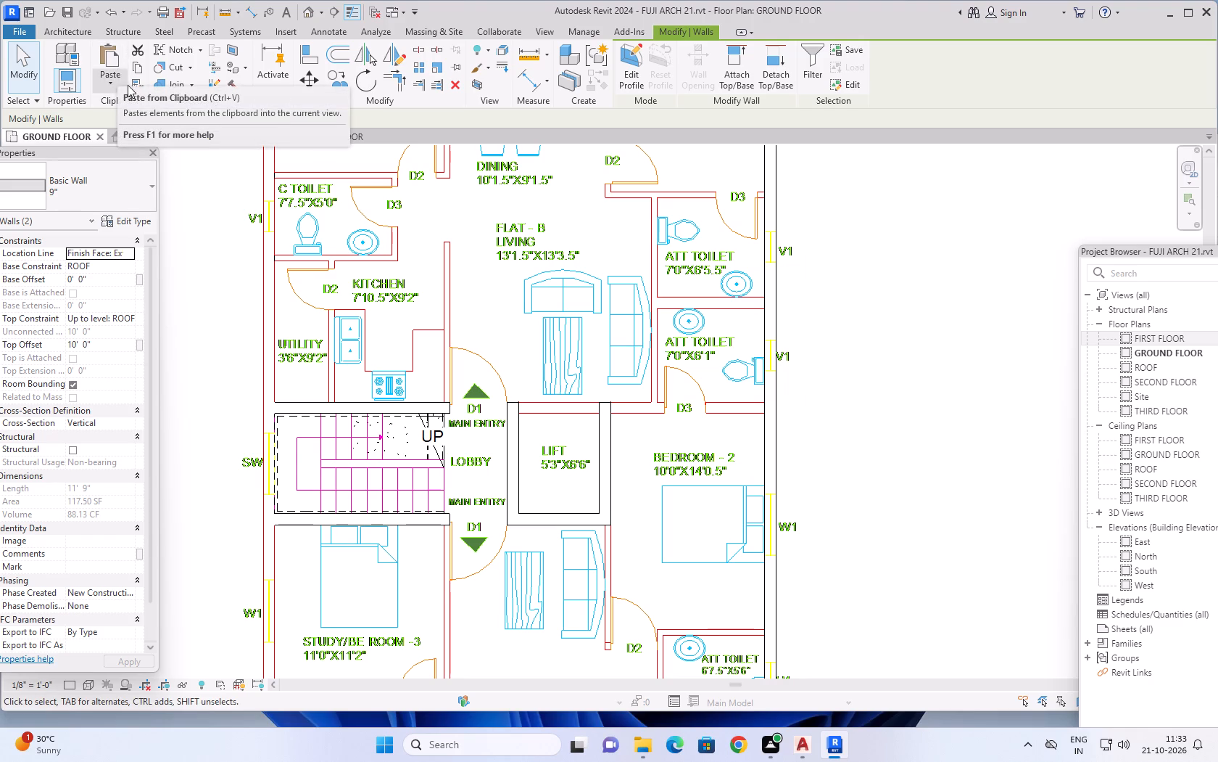
left_click(73, 32)
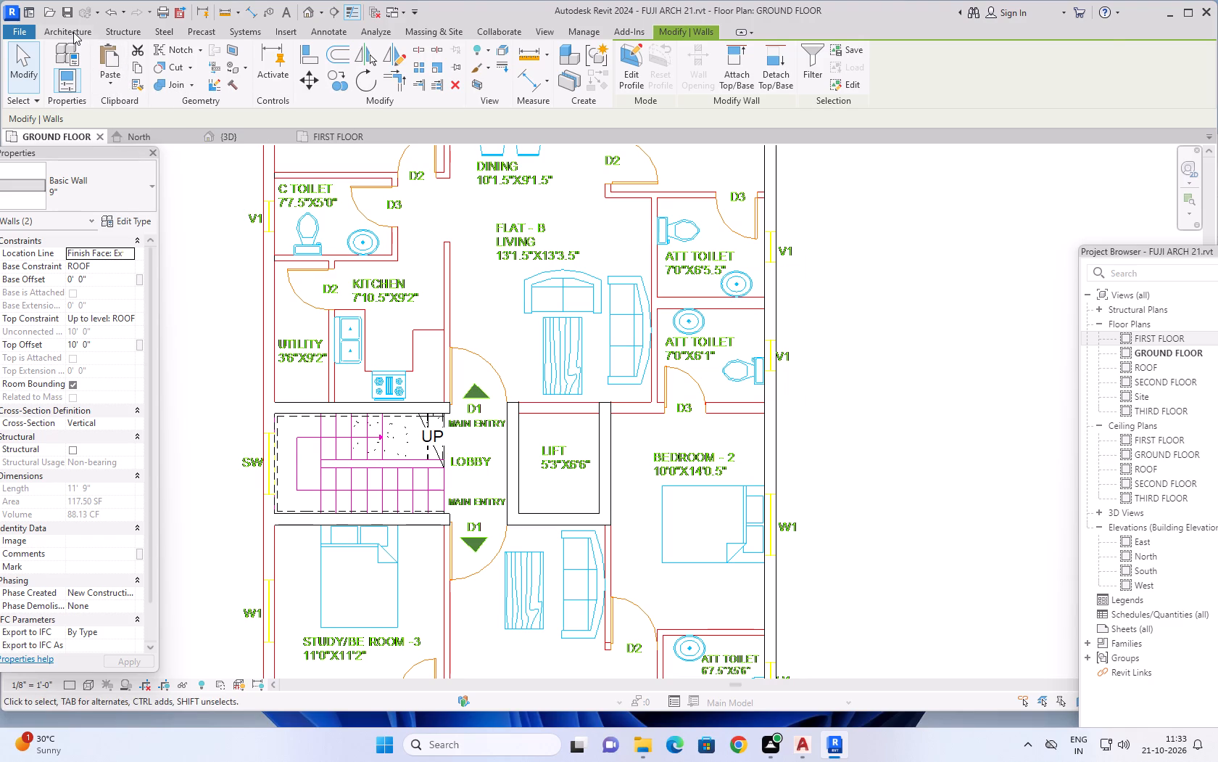
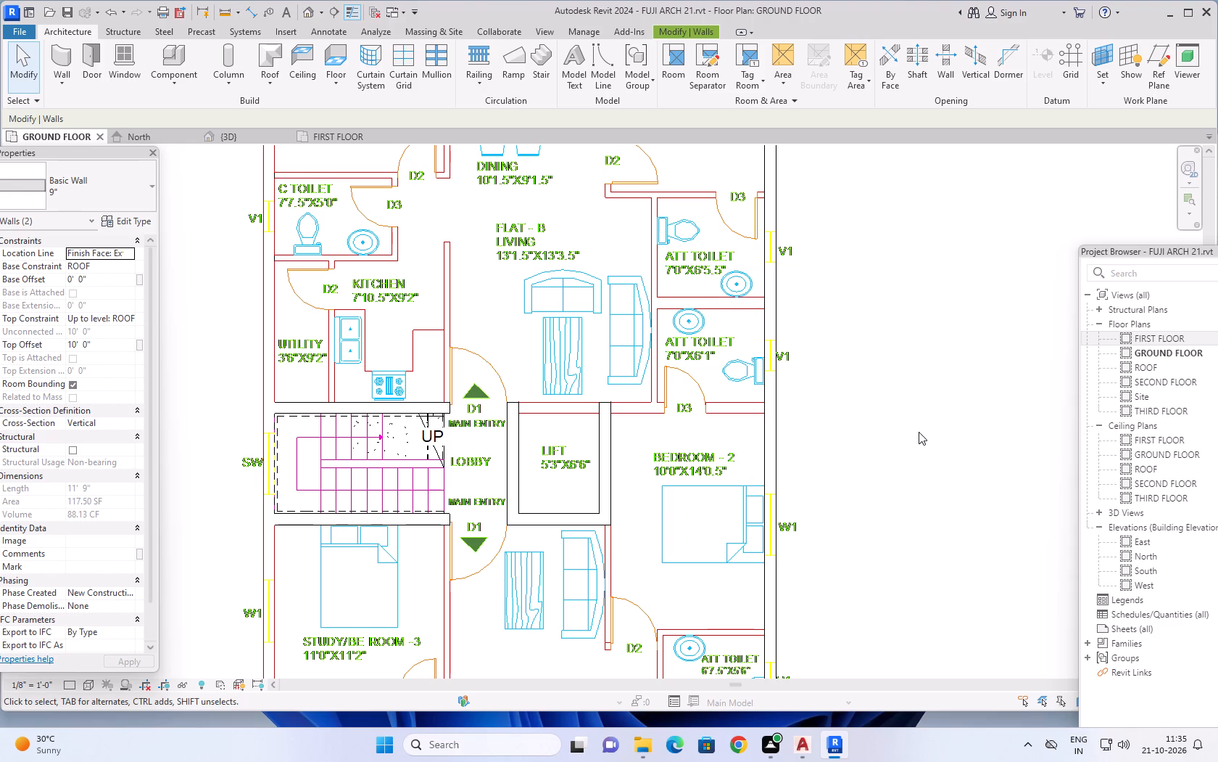
Dismiss the save reminder and save the project.
scroll(919, 429, "down", 3)
middle_click_drag(921, 425, 879, 426)
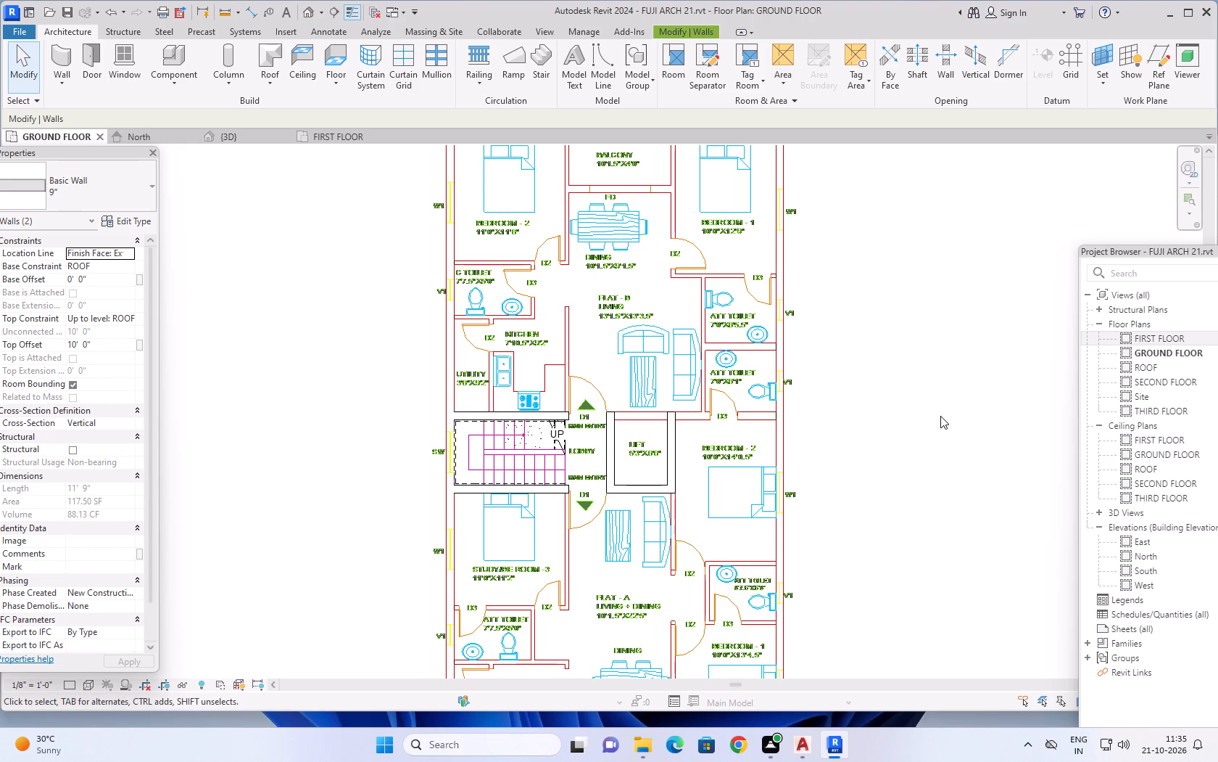
scroll(956, 364, "down", 1)
middle_click_drag(944, 372, 900, 379)
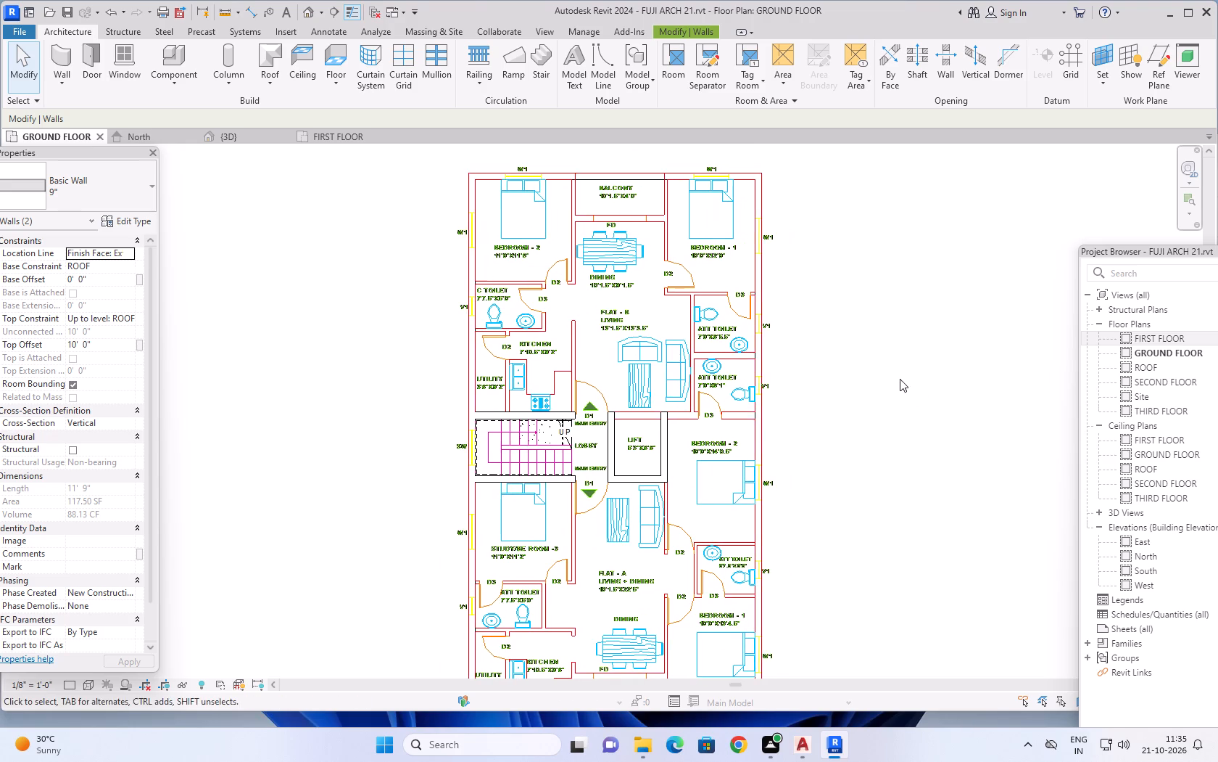
scroll(575, 424, "up", 1)
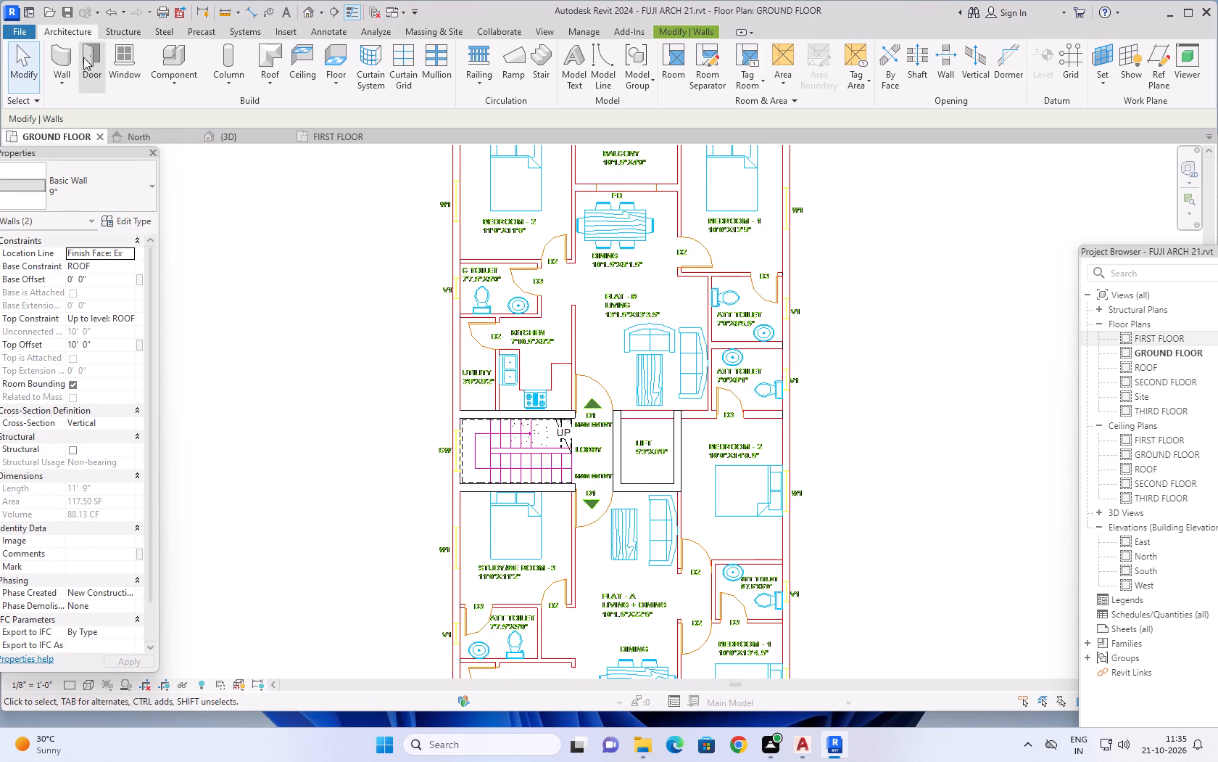
left_click(64, 48)
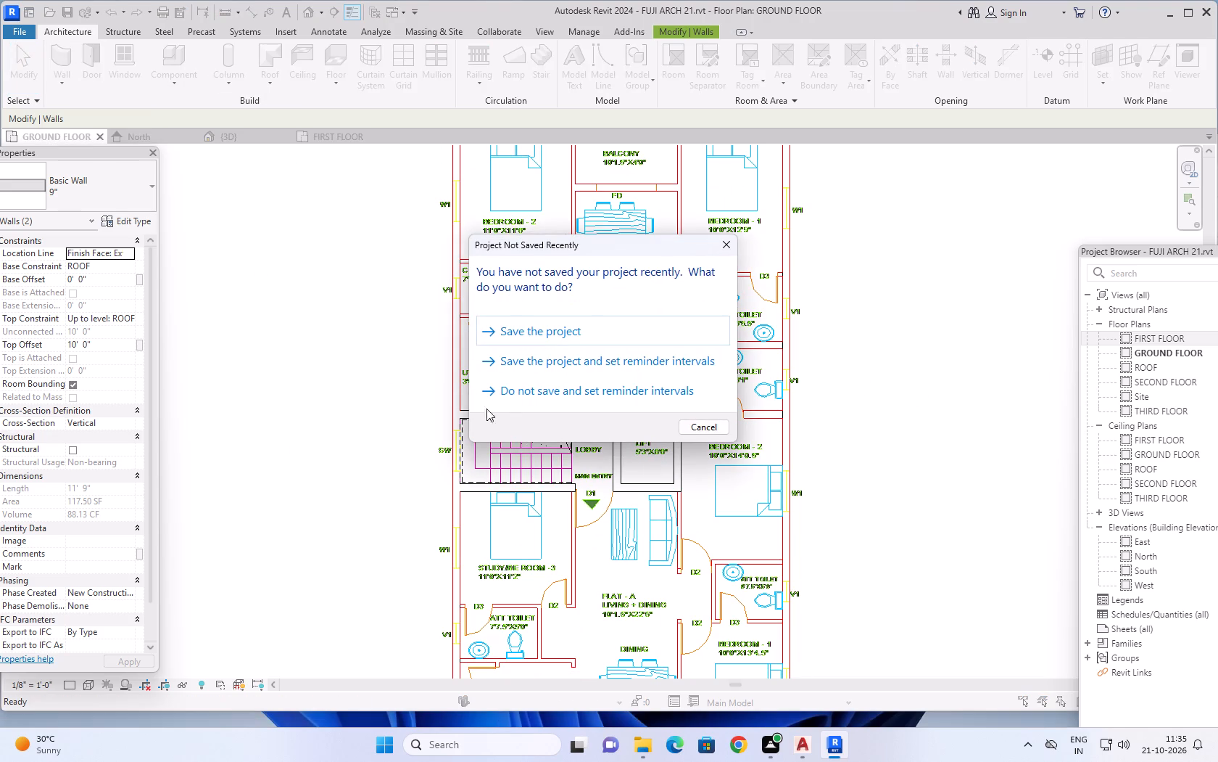
left_click(734, 242)
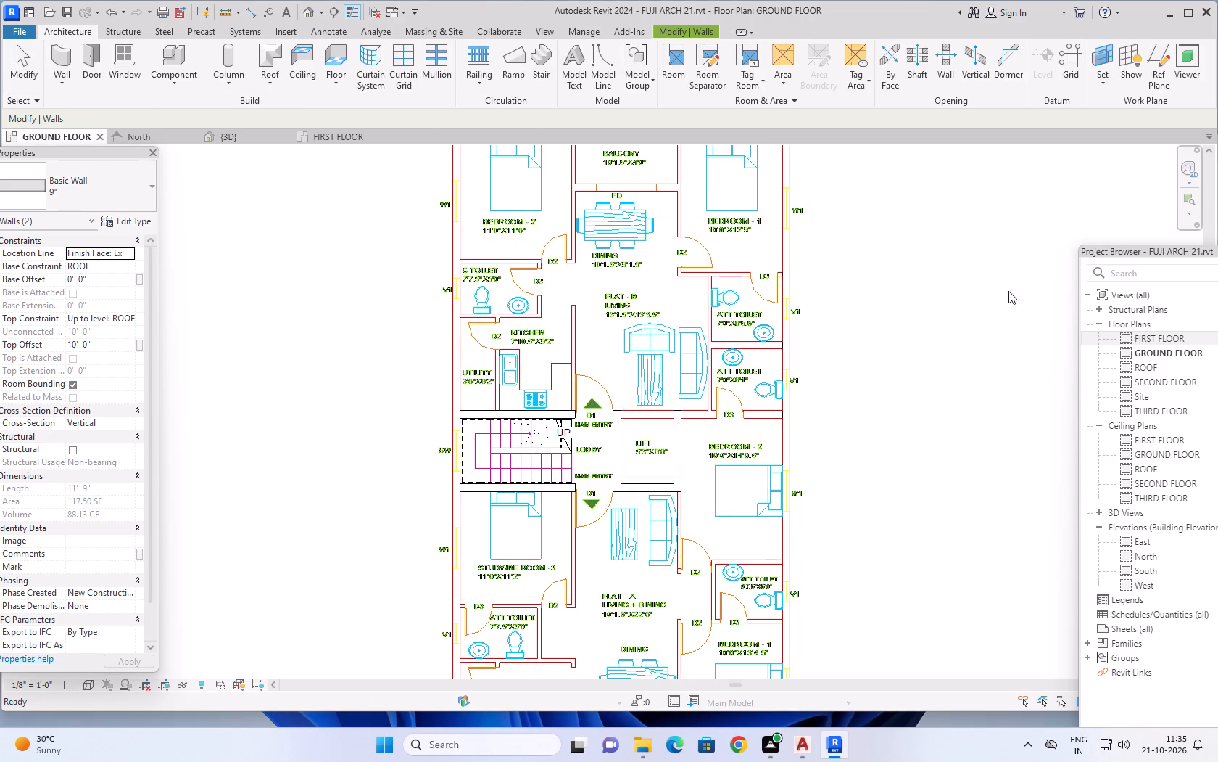
key("ctrl+s")
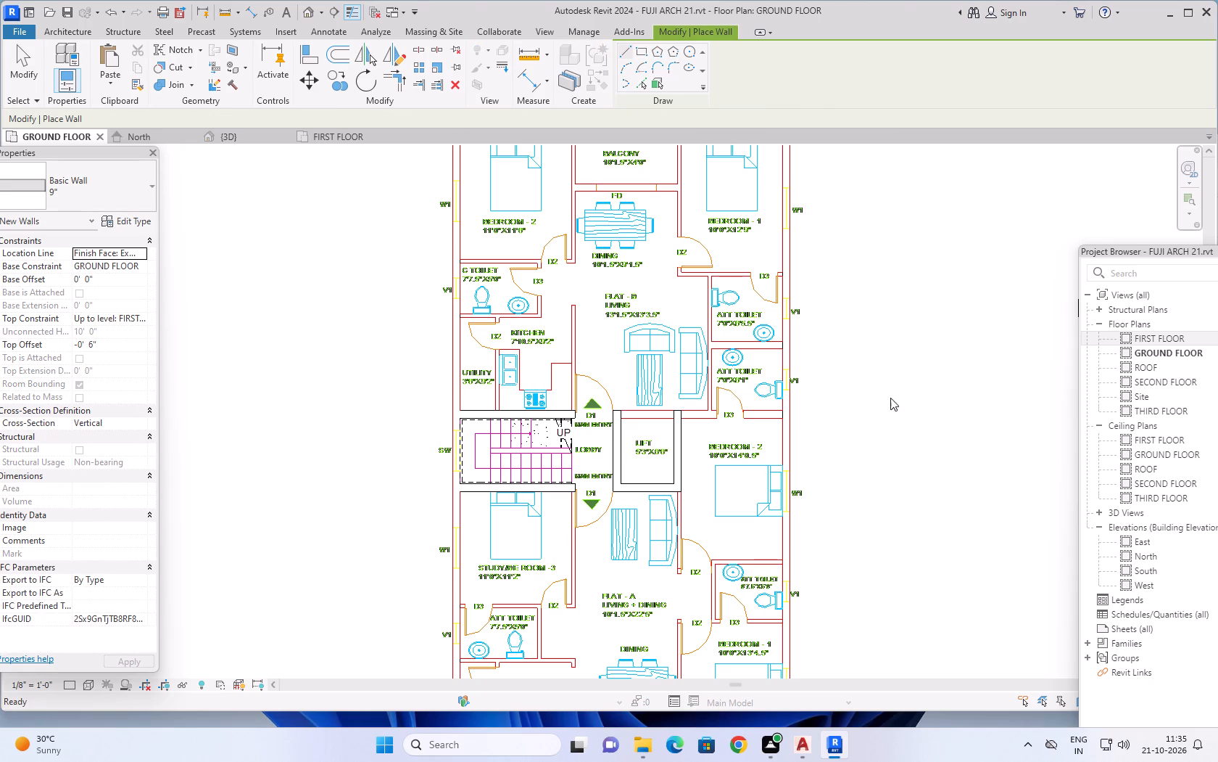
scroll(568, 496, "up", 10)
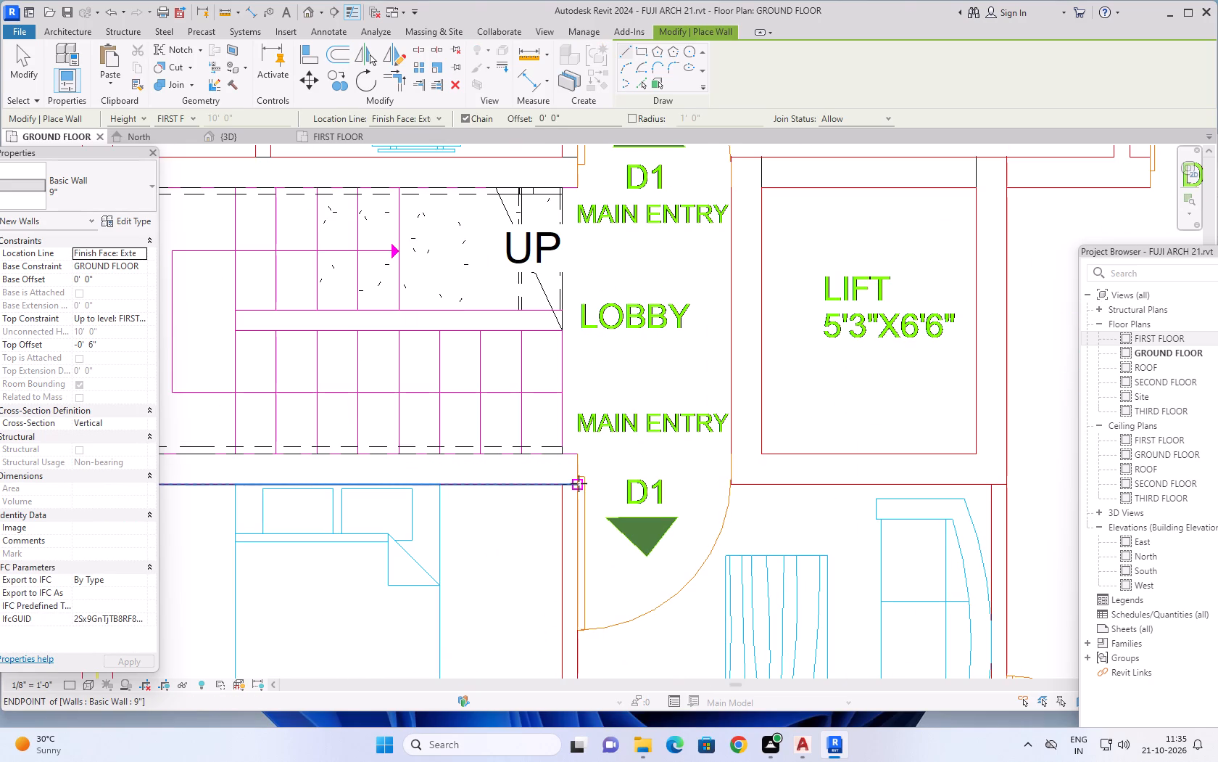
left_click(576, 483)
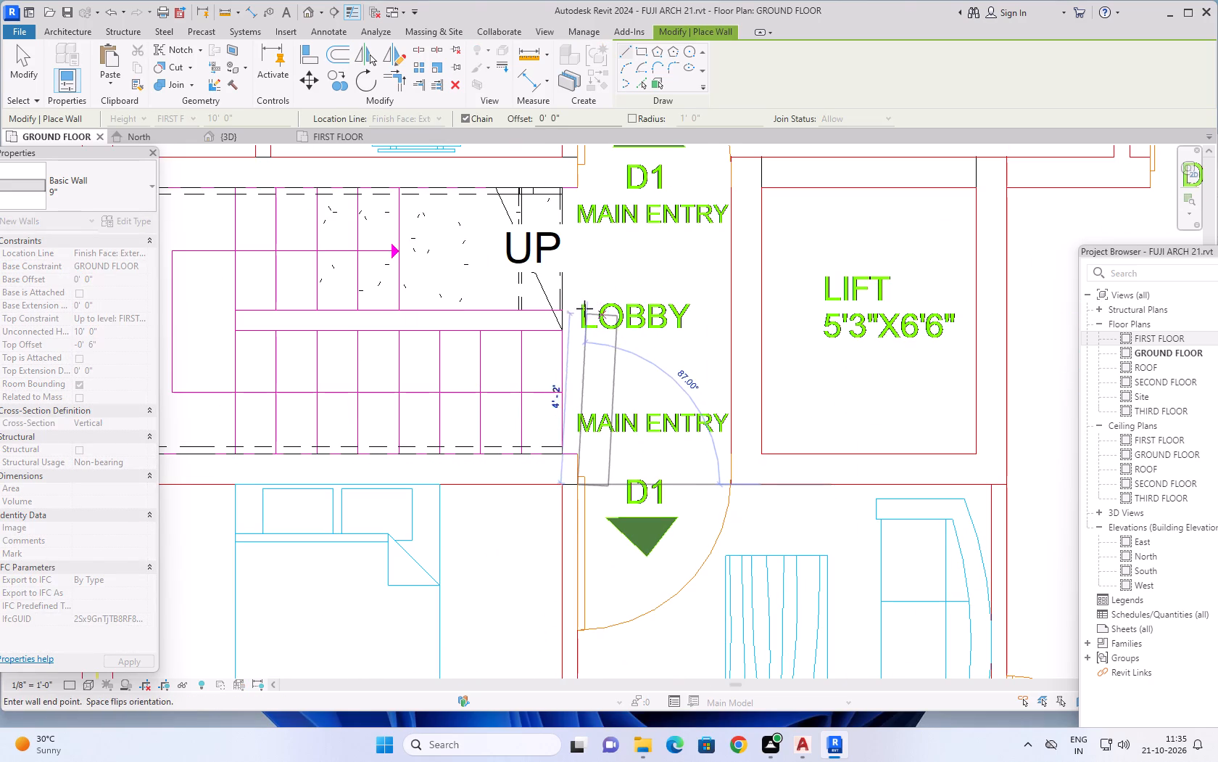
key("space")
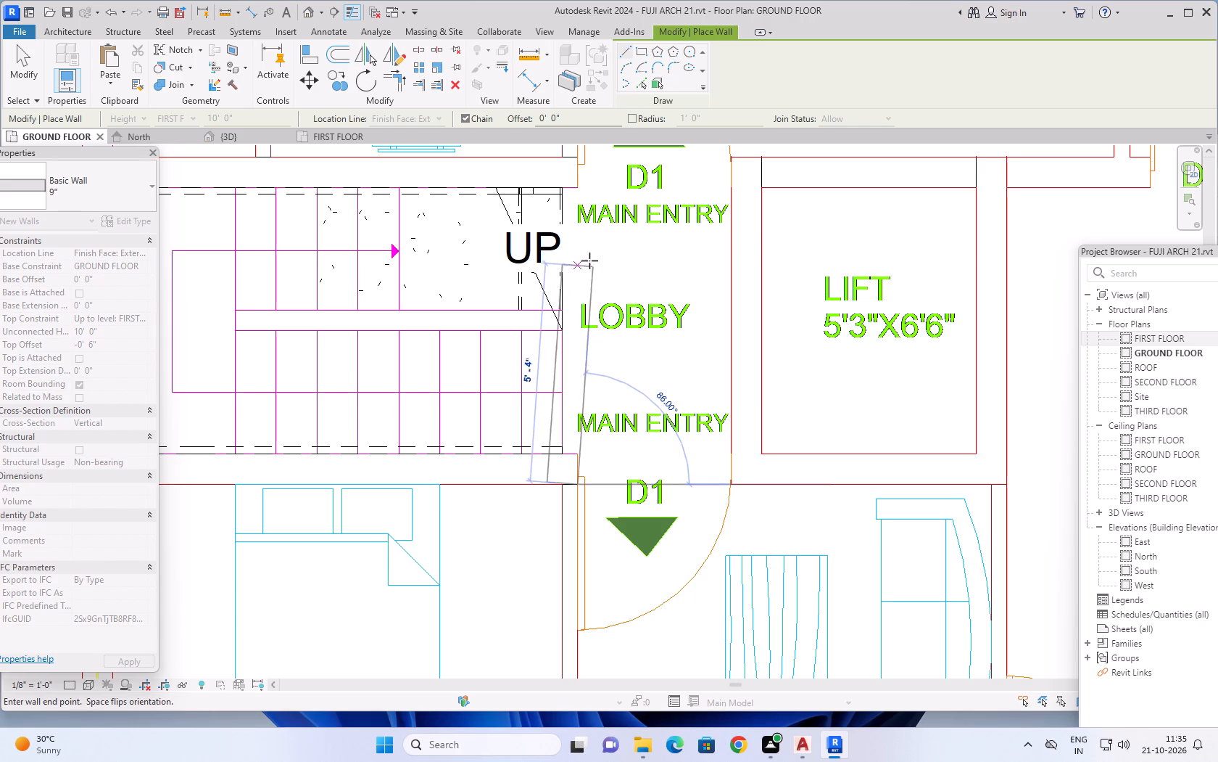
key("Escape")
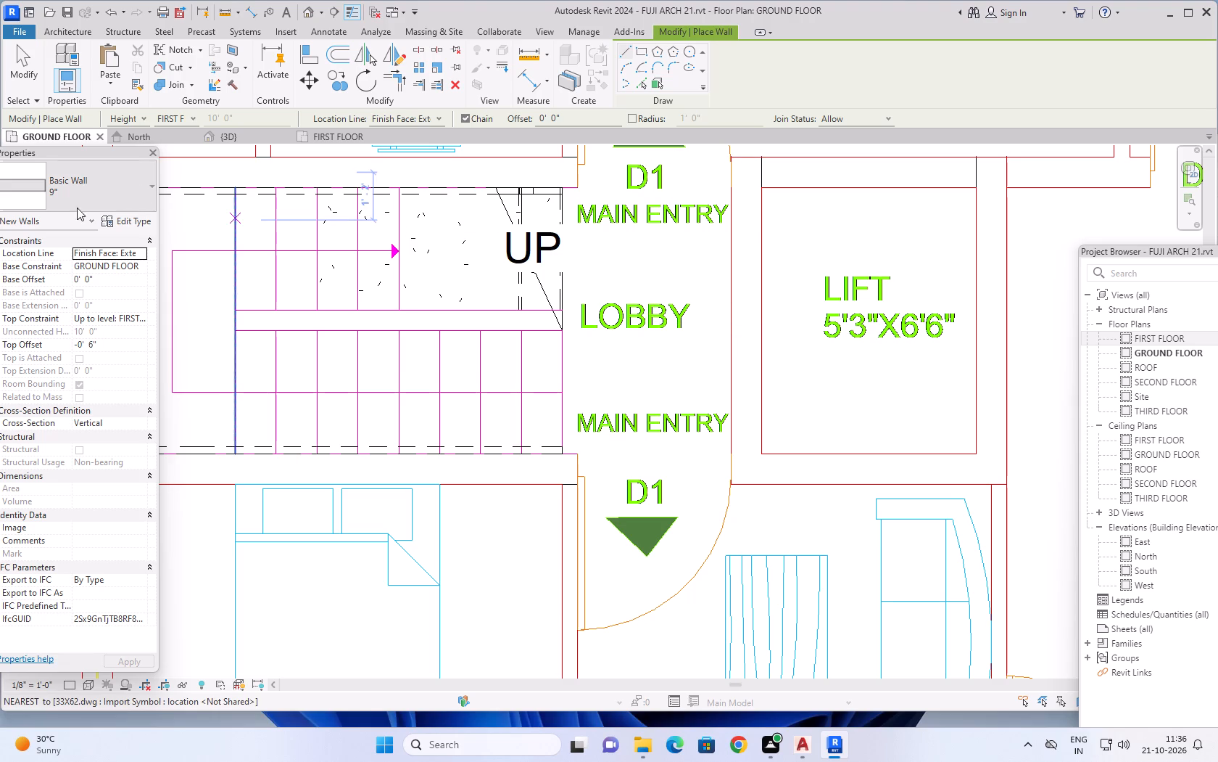
Draw a 4.5" wall across the staircase's lobby side, from the Study Room-3 side wall to the kitchen side wall, with its thickness flipped toward the stairs.
left_click(120, 178)
scroll(59, 316, "up", 5)
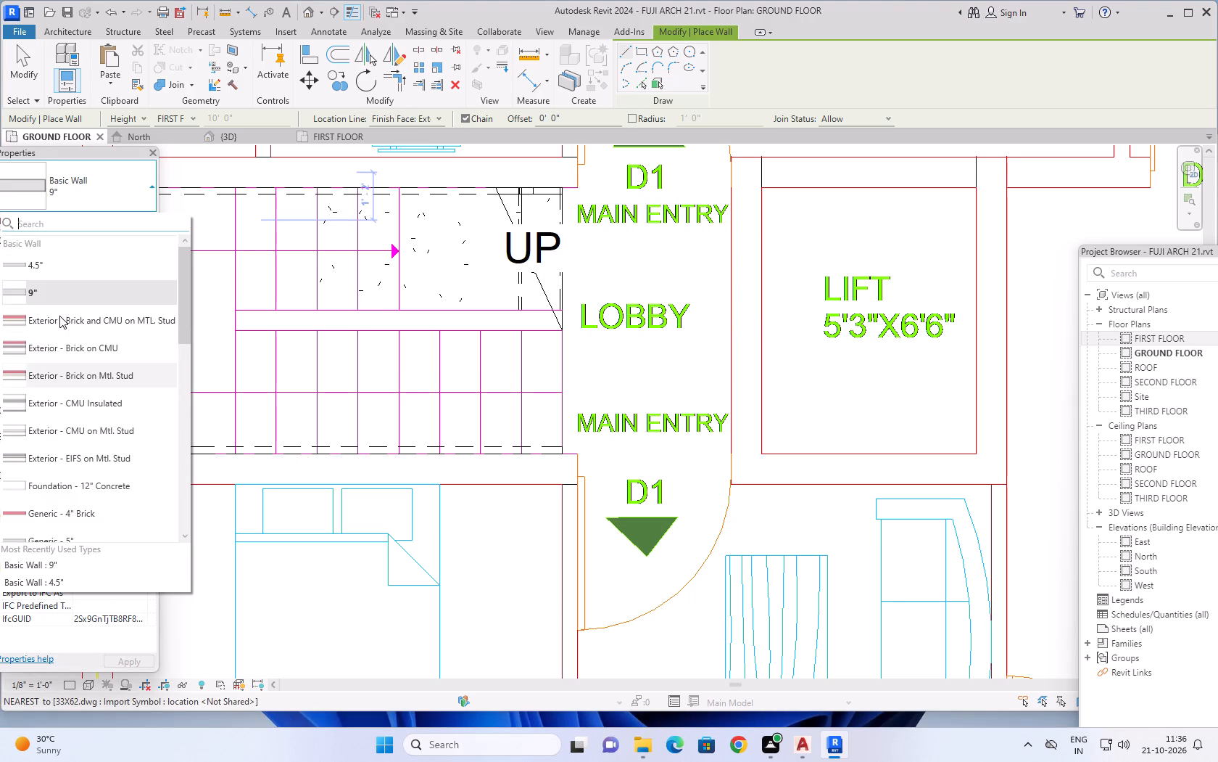
left_click(39, 260)
scroll(599, 457, "up", 1)
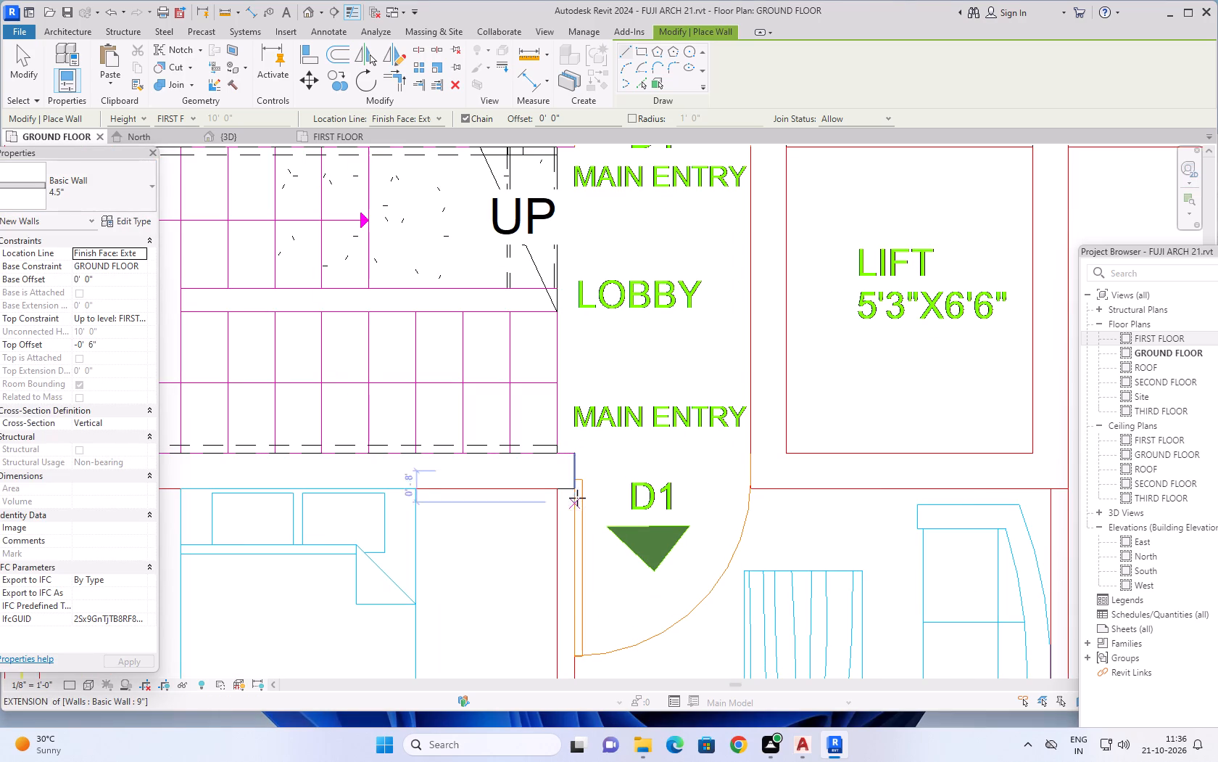
left_click(575, 487)
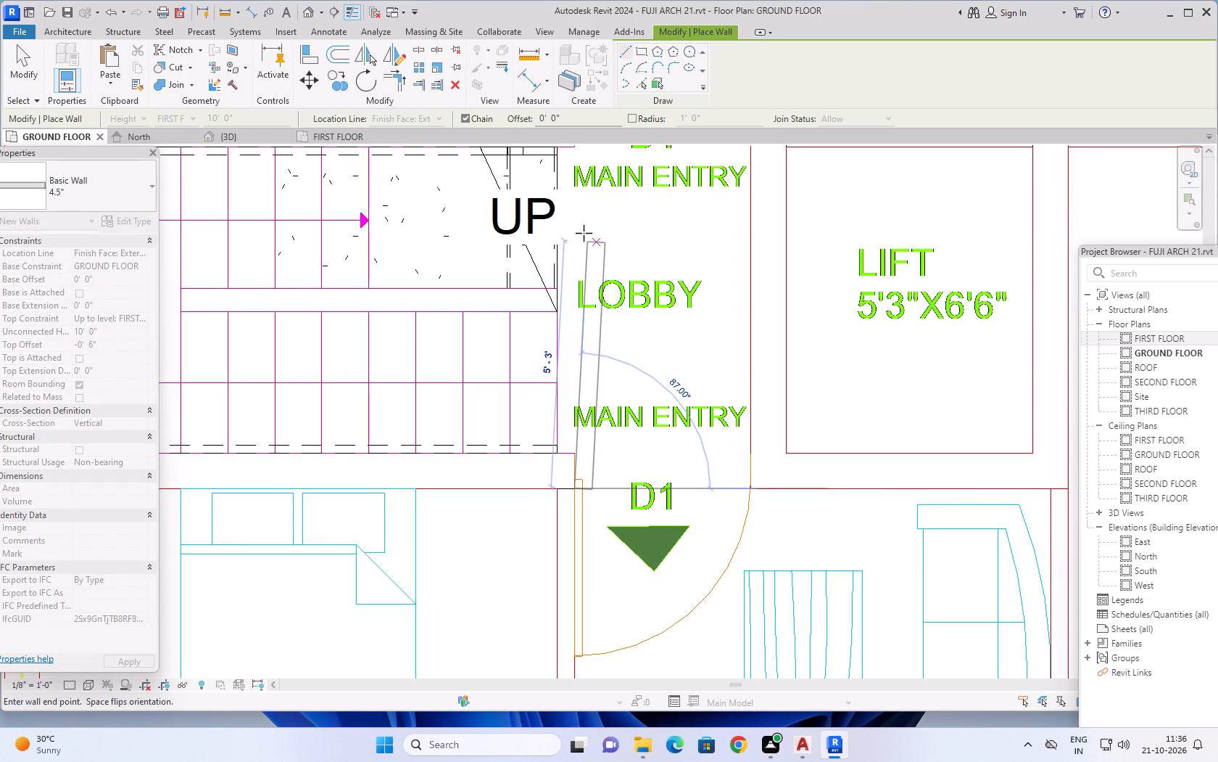
key("space")
scroll(575, 192, "down", 2)
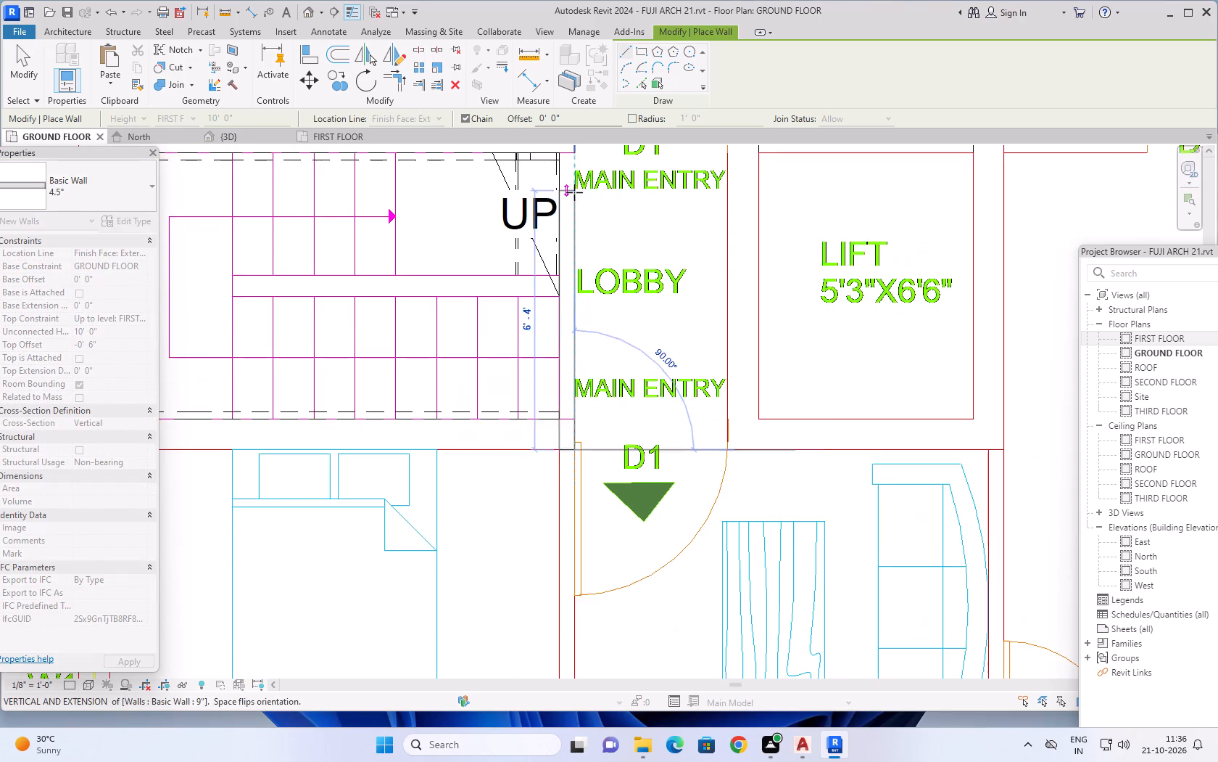
scroll(574, 192, "down", 2)
middle_click_drag(575, 173, 563, 264)
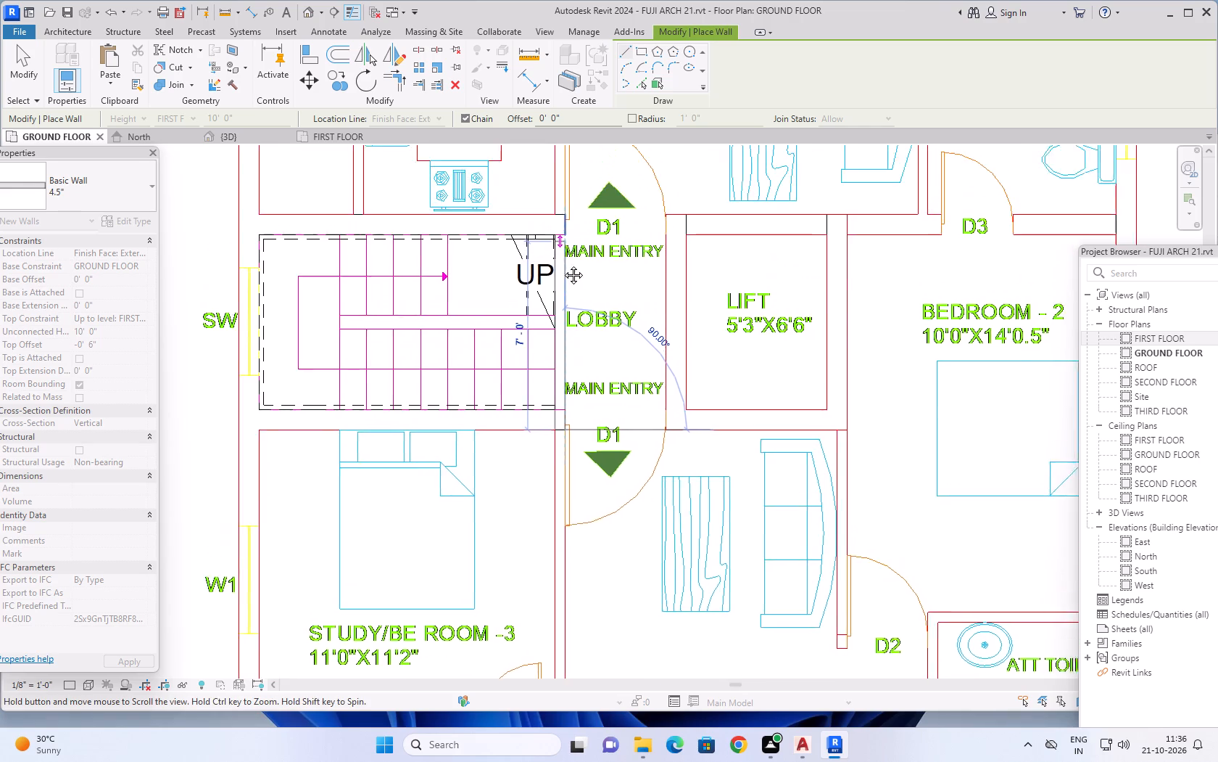
middle_click_drag(563, 264, 551, 343)
scroll(542, 328, "up", 10)
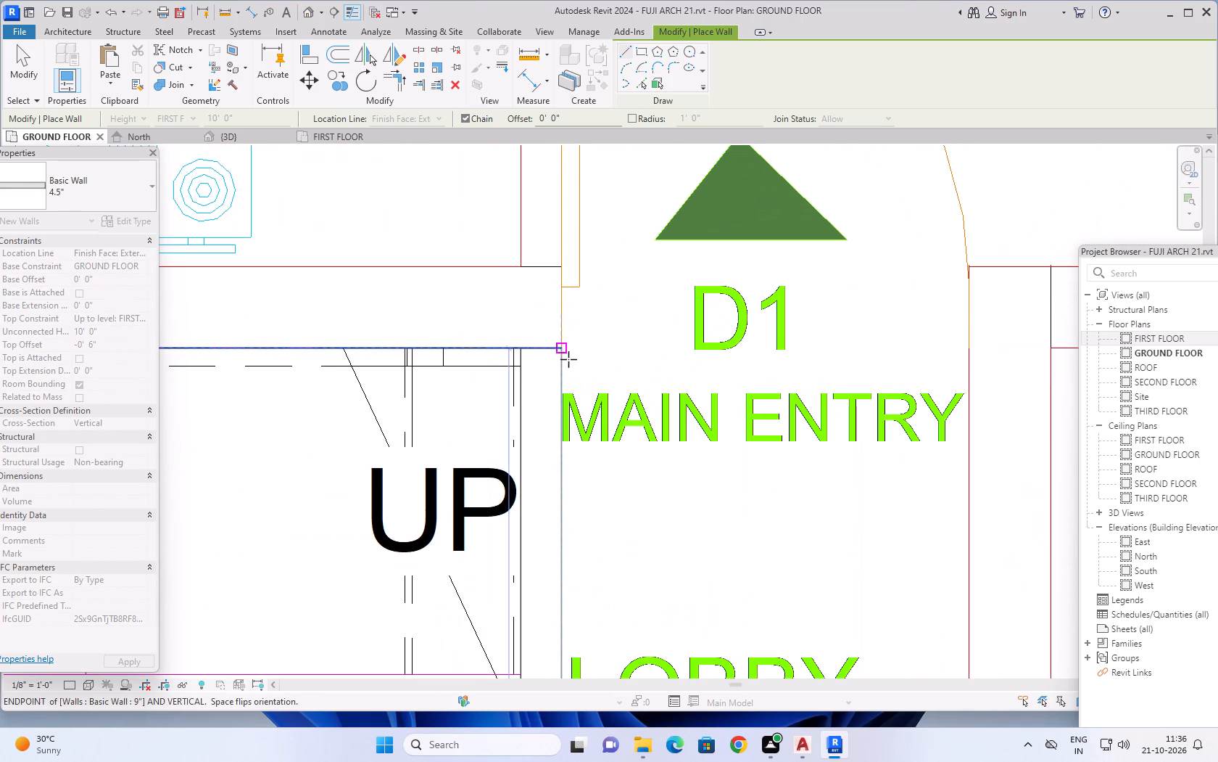
left_click(561, 348)
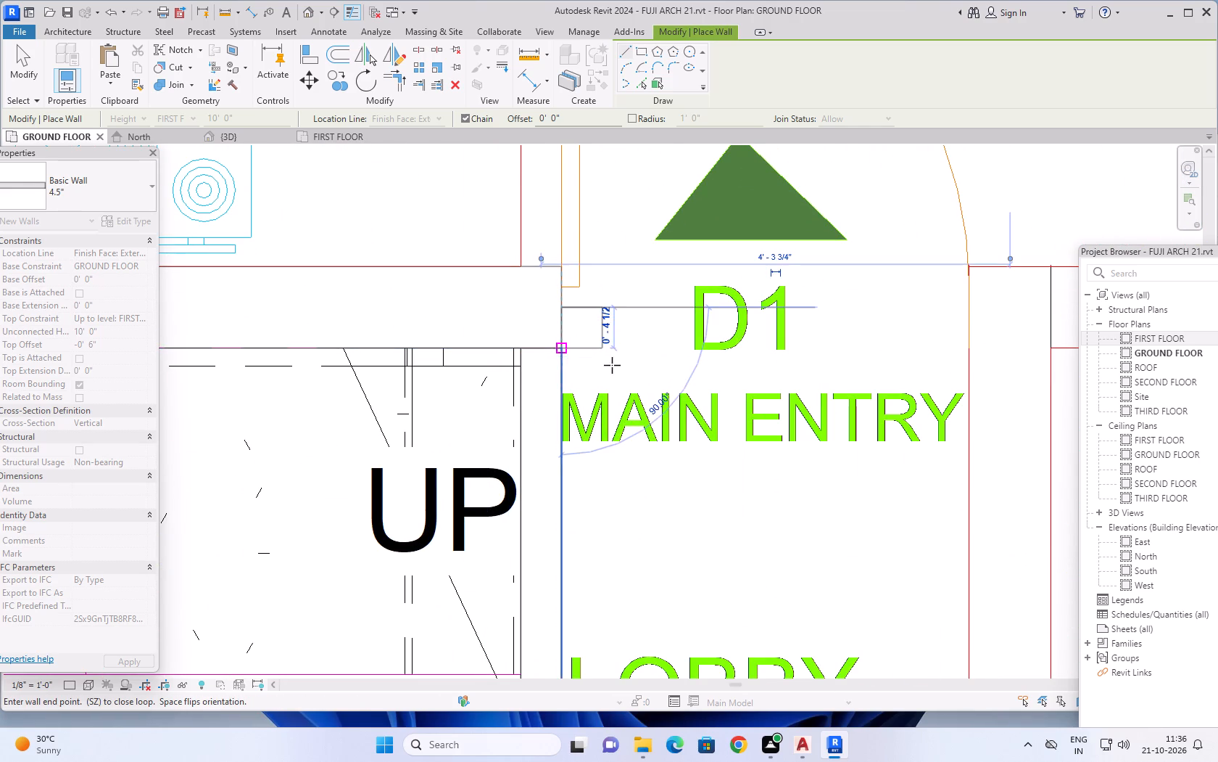
key("Escape")
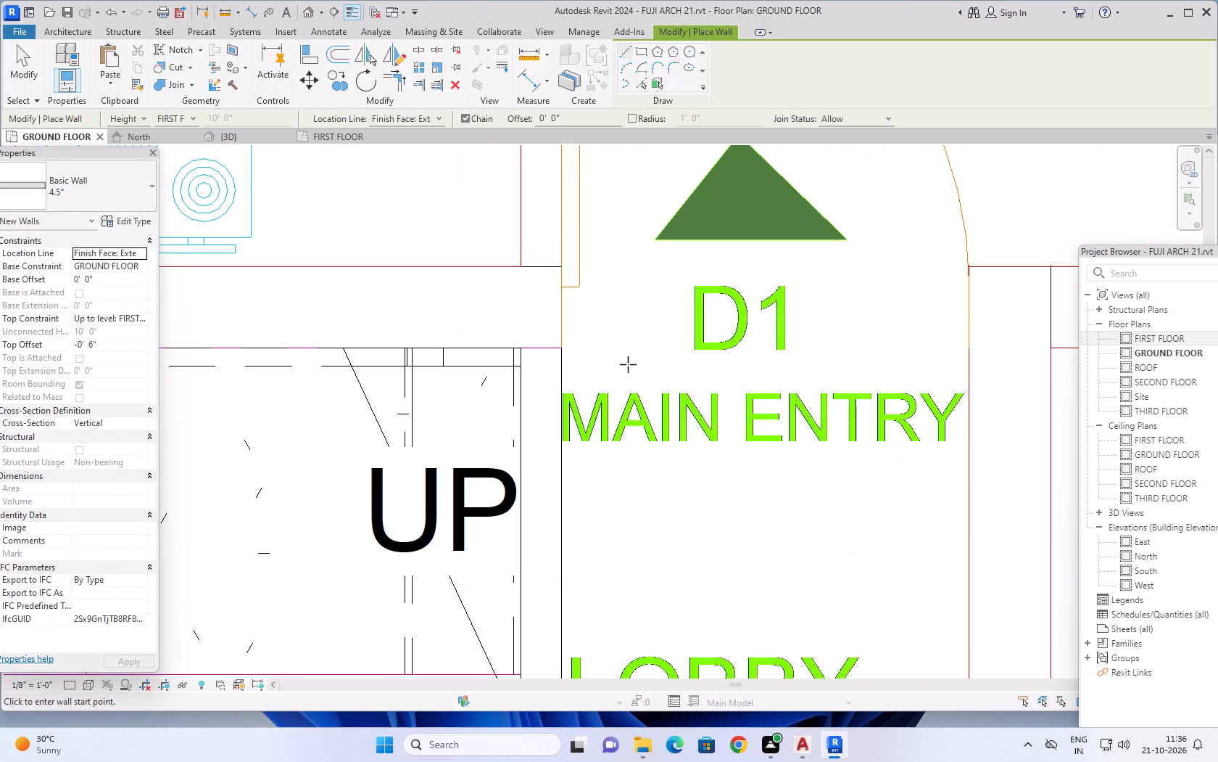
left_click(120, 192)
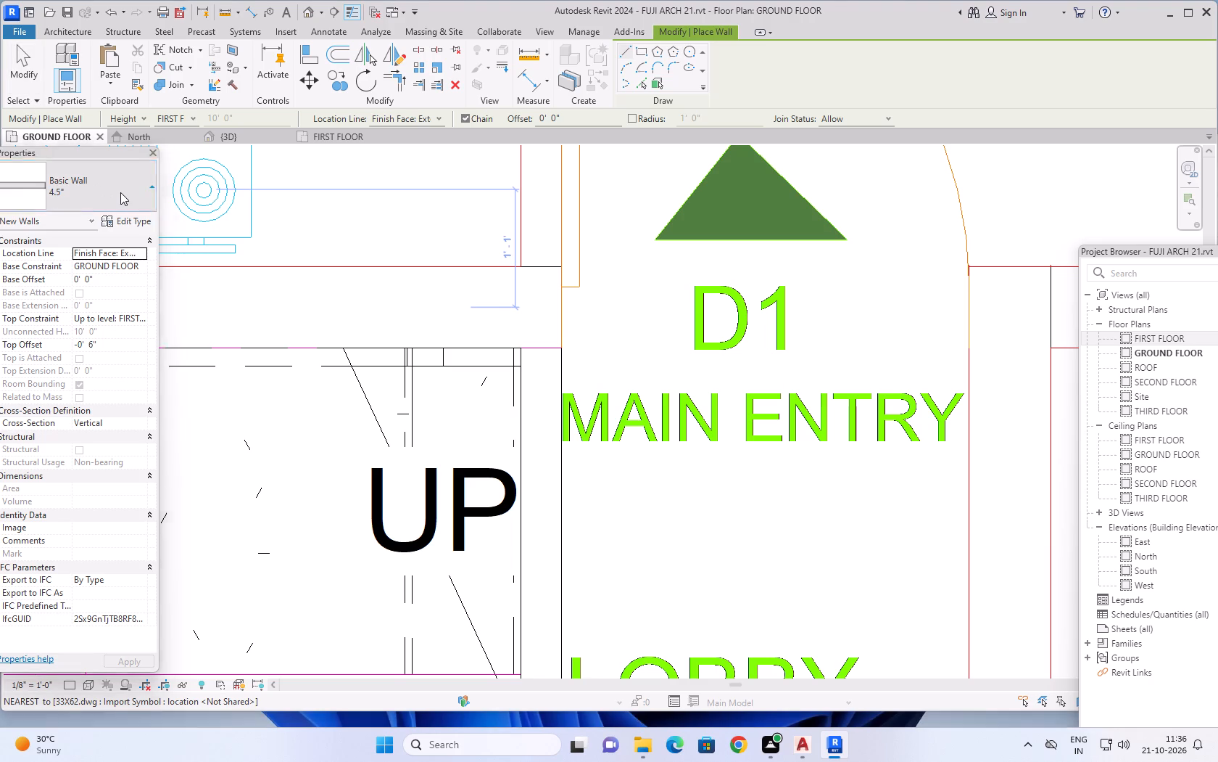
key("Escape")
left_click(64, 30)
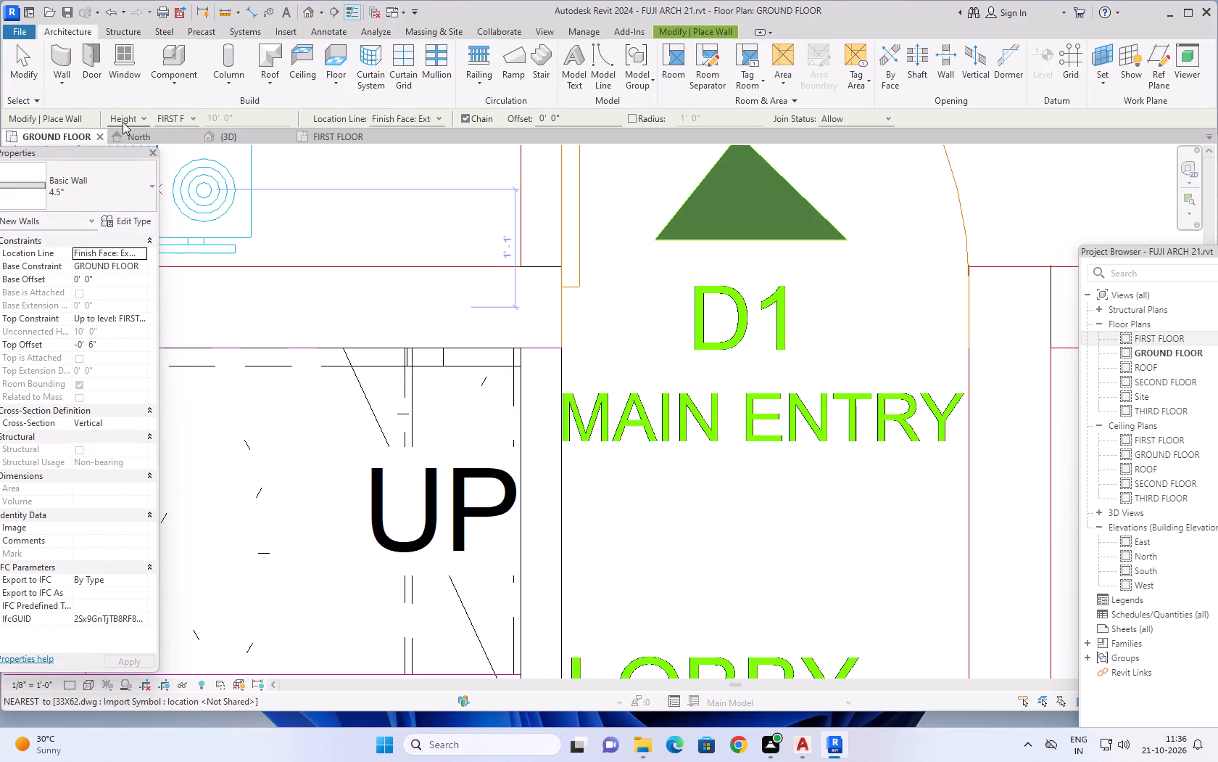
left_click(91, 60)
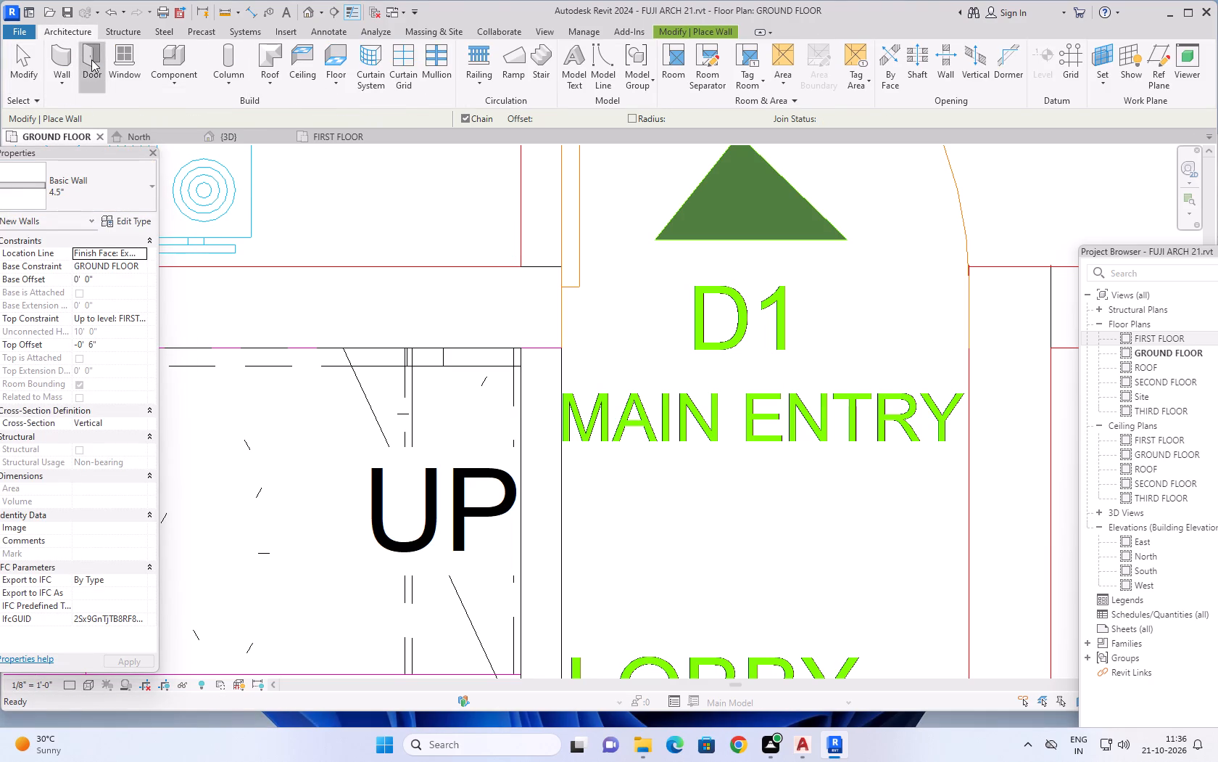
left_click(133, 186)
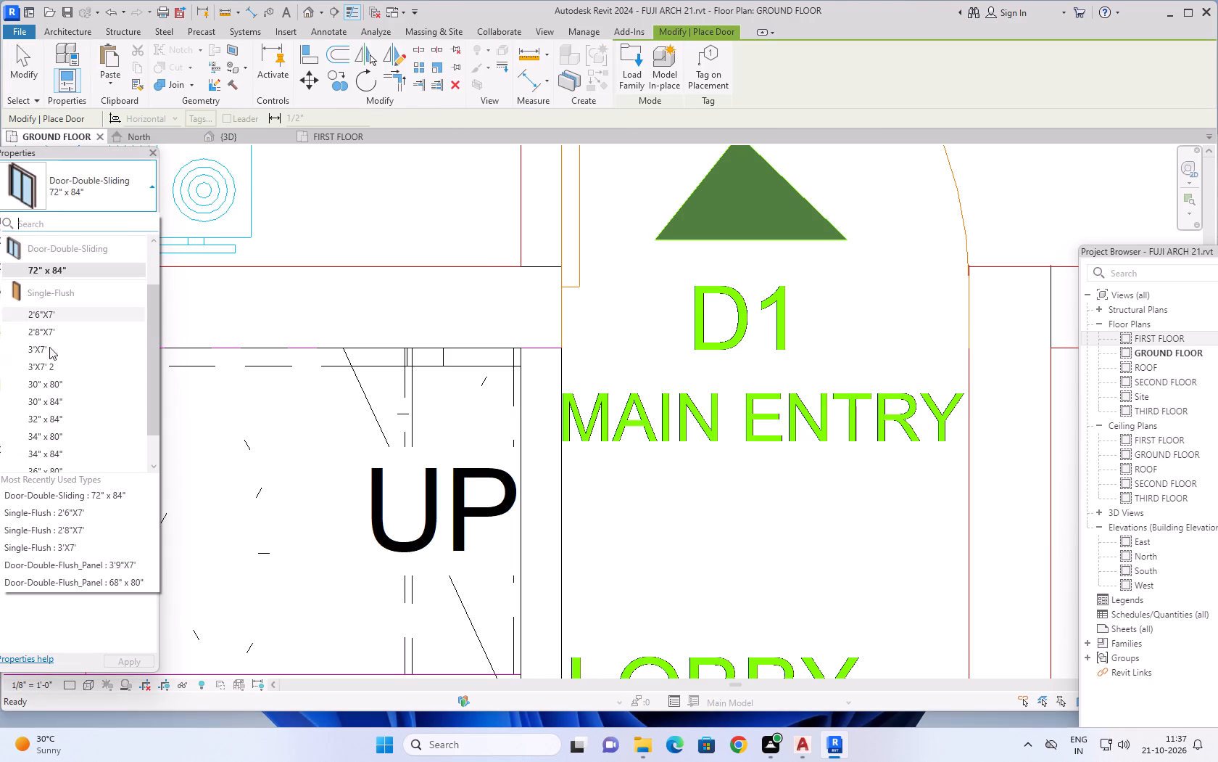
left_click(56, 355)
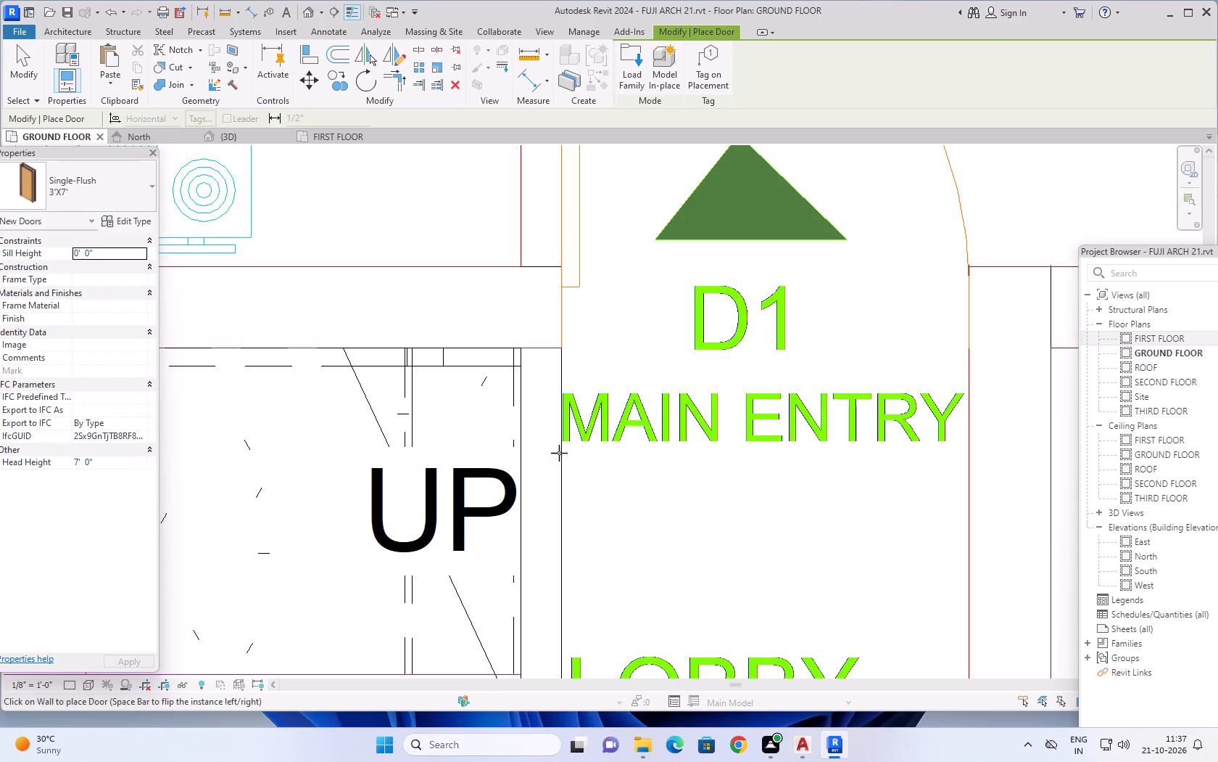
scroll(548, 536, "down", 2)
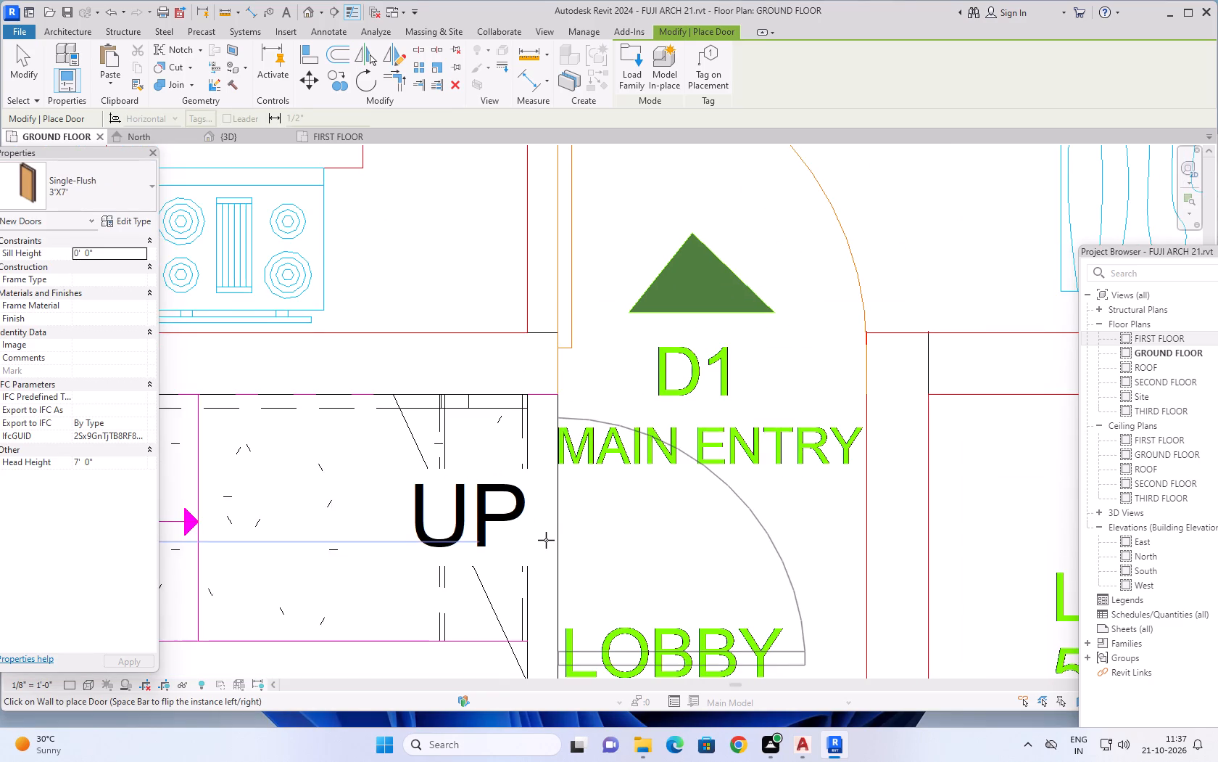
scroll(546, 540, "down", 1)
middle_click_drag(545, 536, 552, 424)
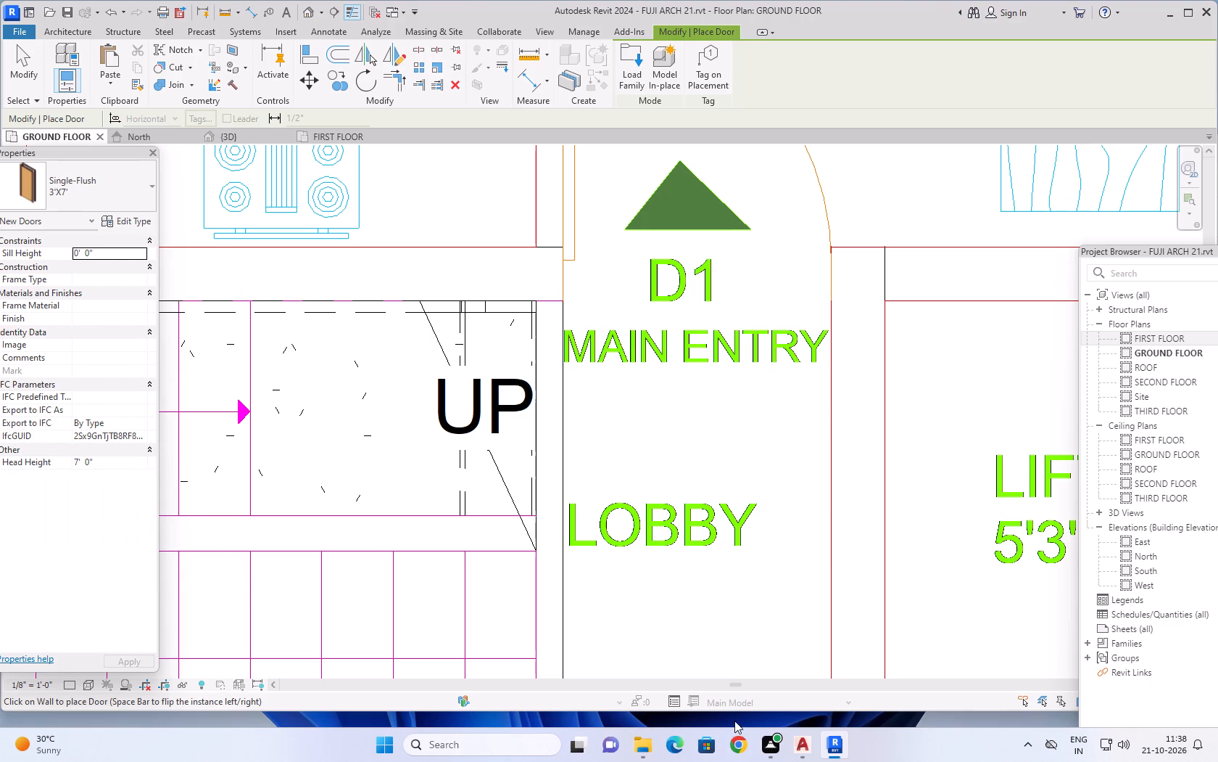
Examine the staircase in the ground-floor plan and the roof-level staircase walls in the 3D view from the front and both long sides.
scroll(683, 605, "down", 7)
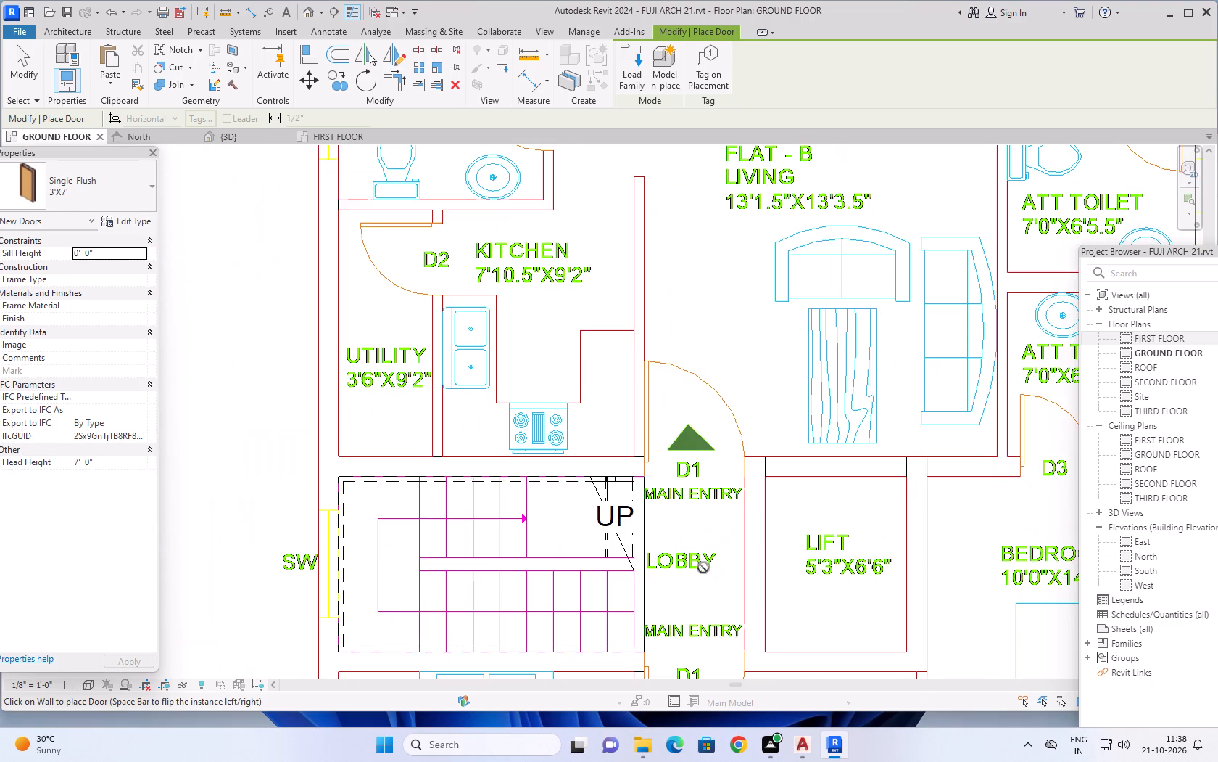
scroll(704, 568, "down", 4)
middle_click_drag(781, 556, 693, 527)
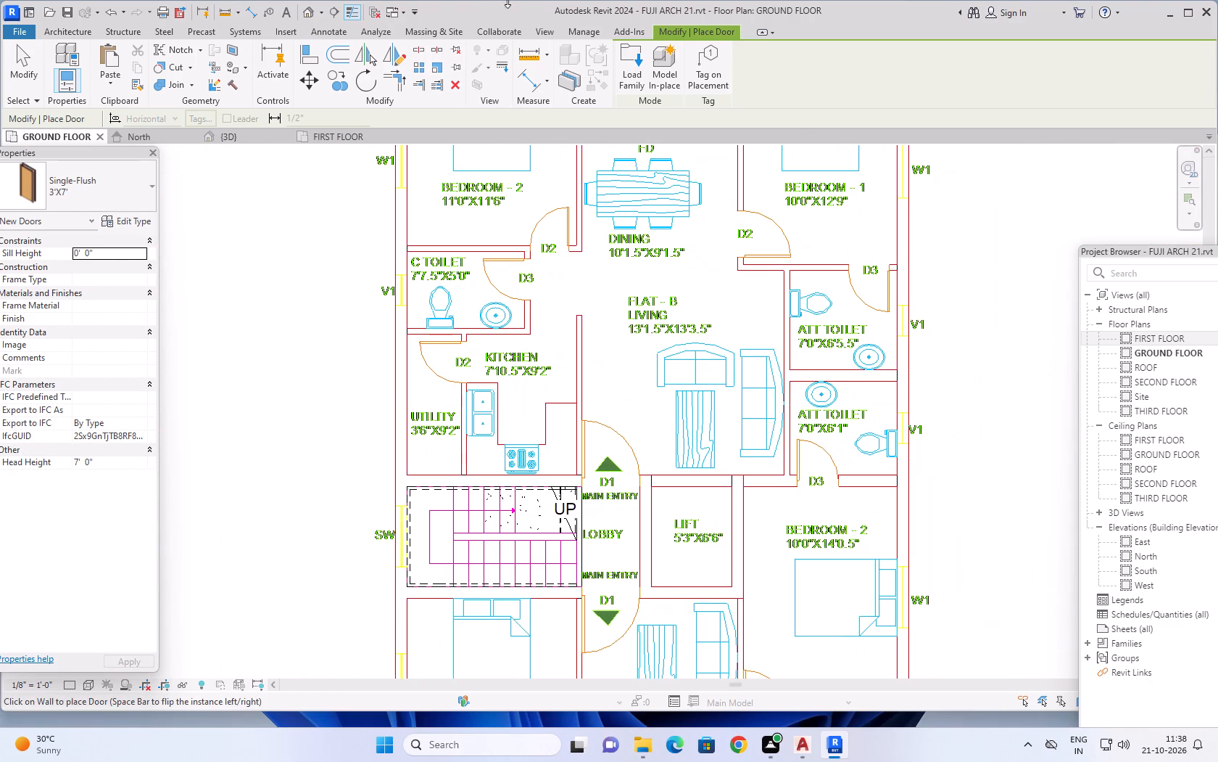
left_click(243, 139)
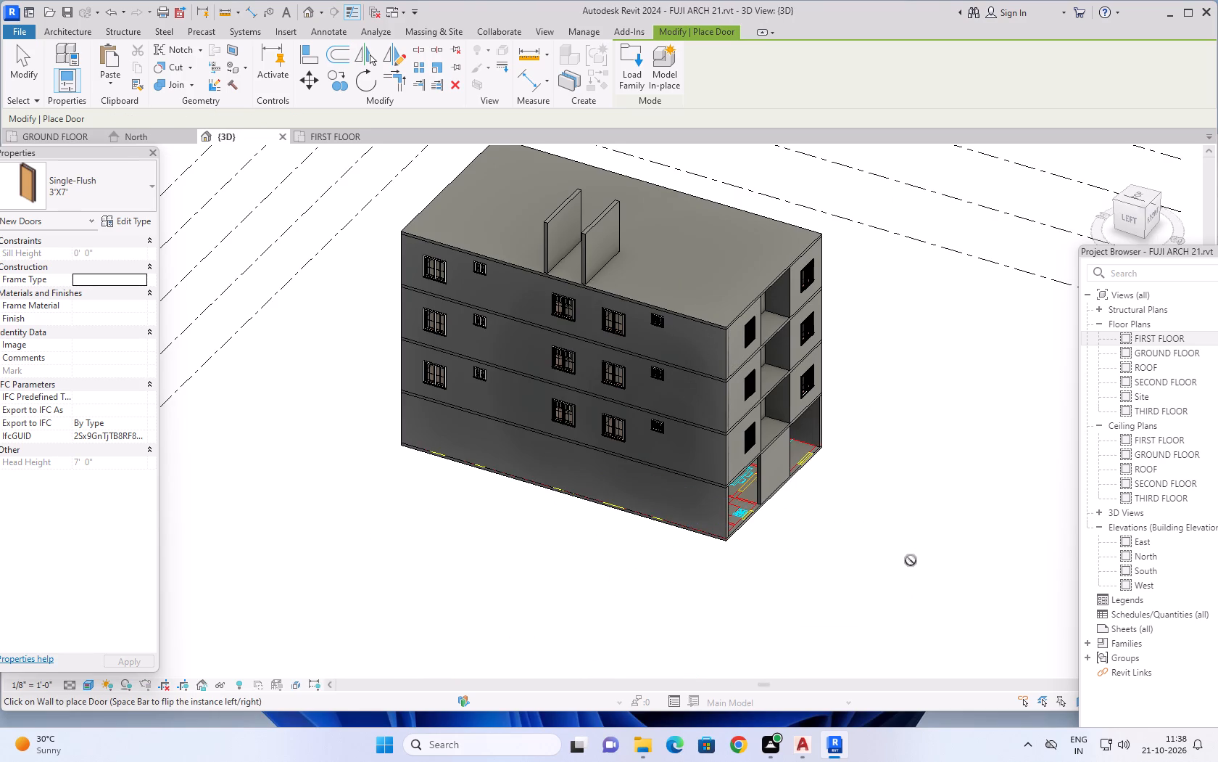
middle_click_drag(911, 560, 582, 541, "shift")
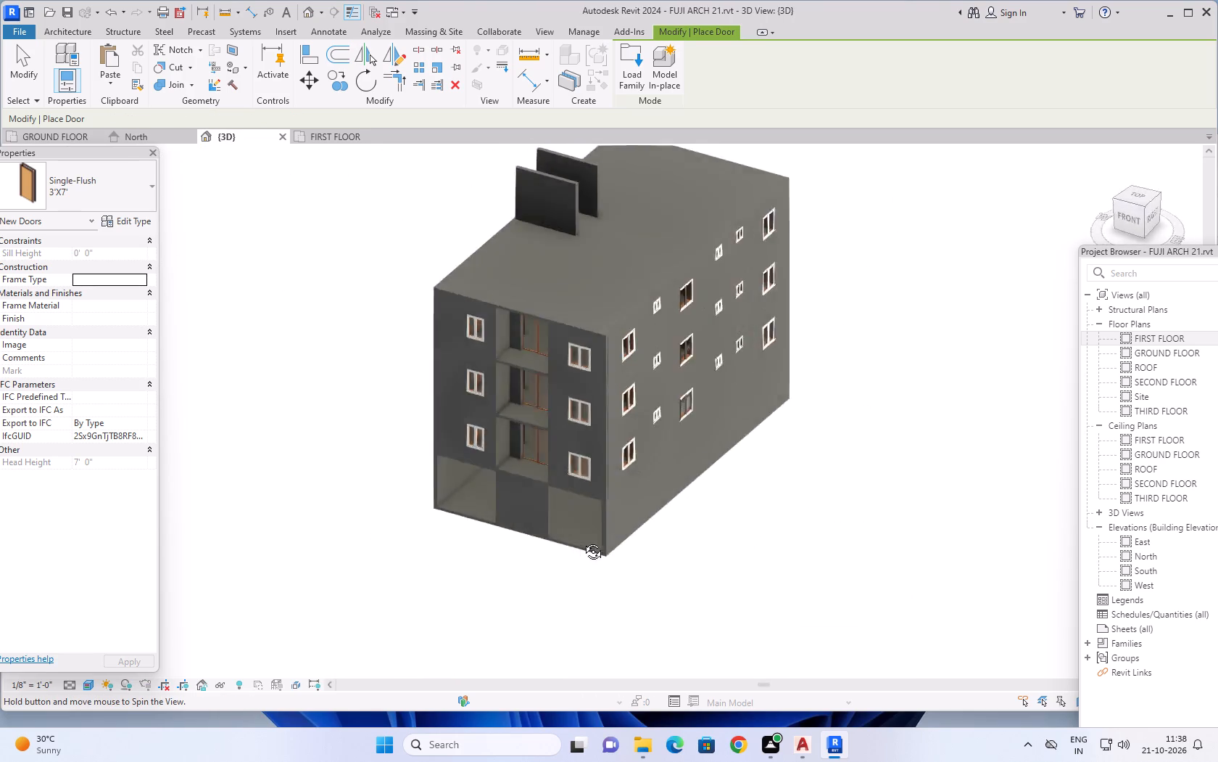
middle_click_drag(582, 541, 753, 554, "shift")
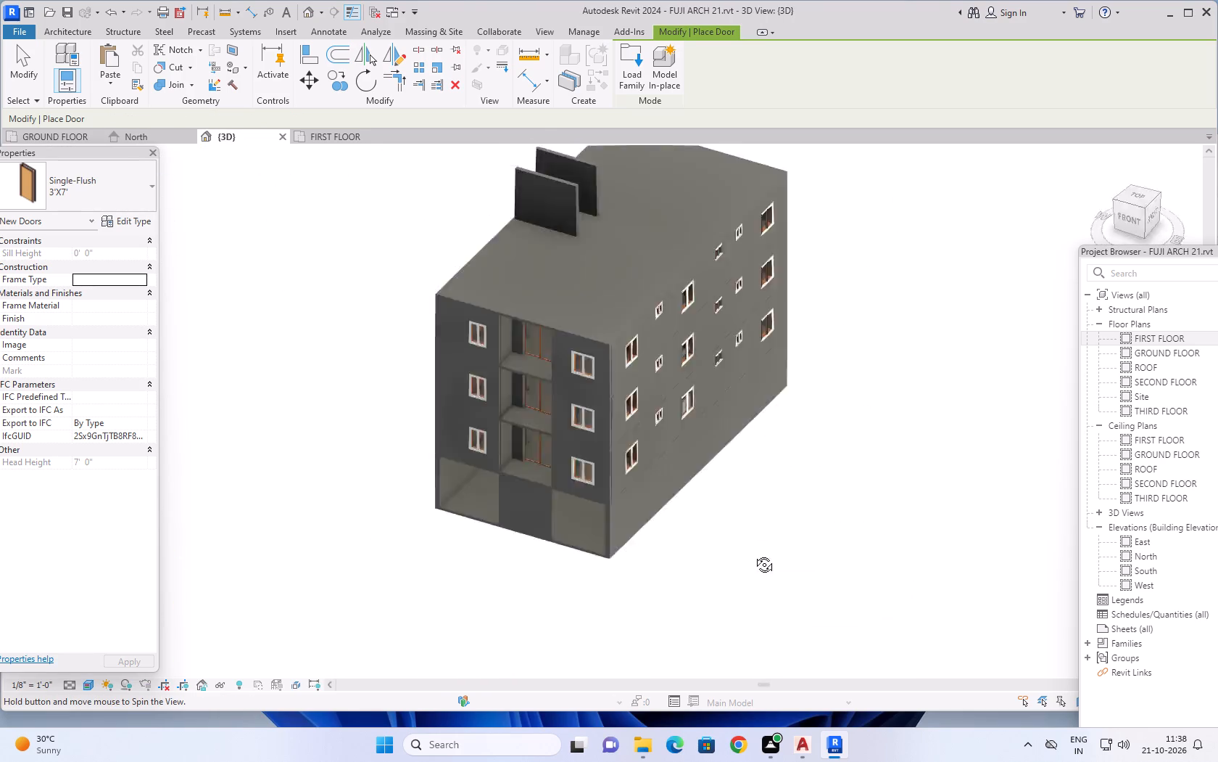
middle_click_drag(753, 554, 847, 583, "shift")
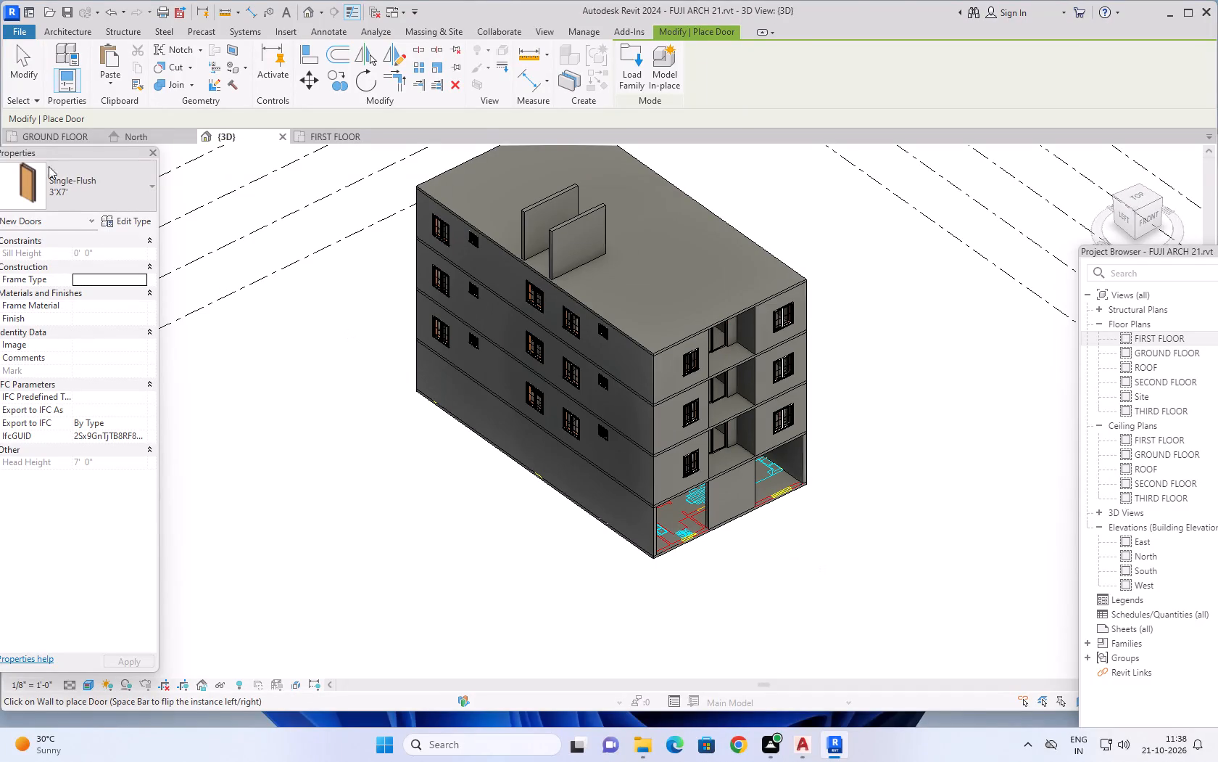
Return to the ground-floor plan and start a wall of the 9" Basic Wall type.
left_click(49, 134)
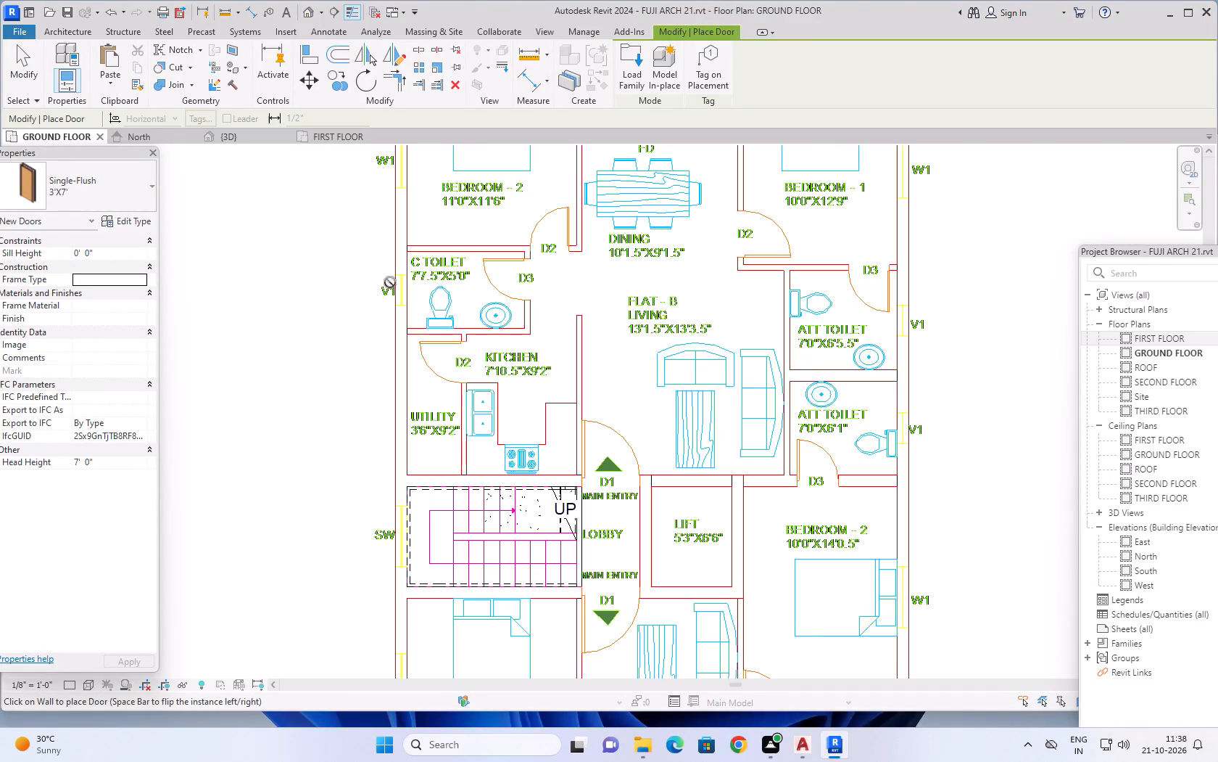
left_click(72, 34)
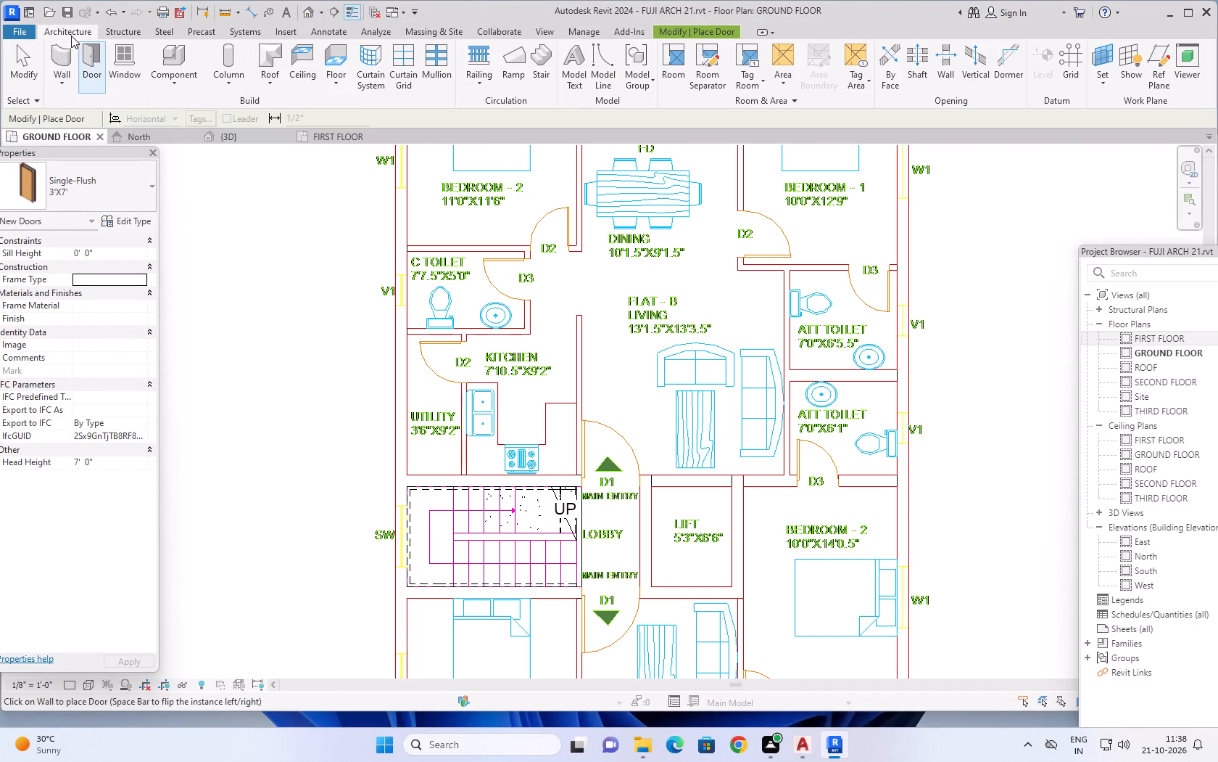
left_click(51, 55)
left_click(116, 189)
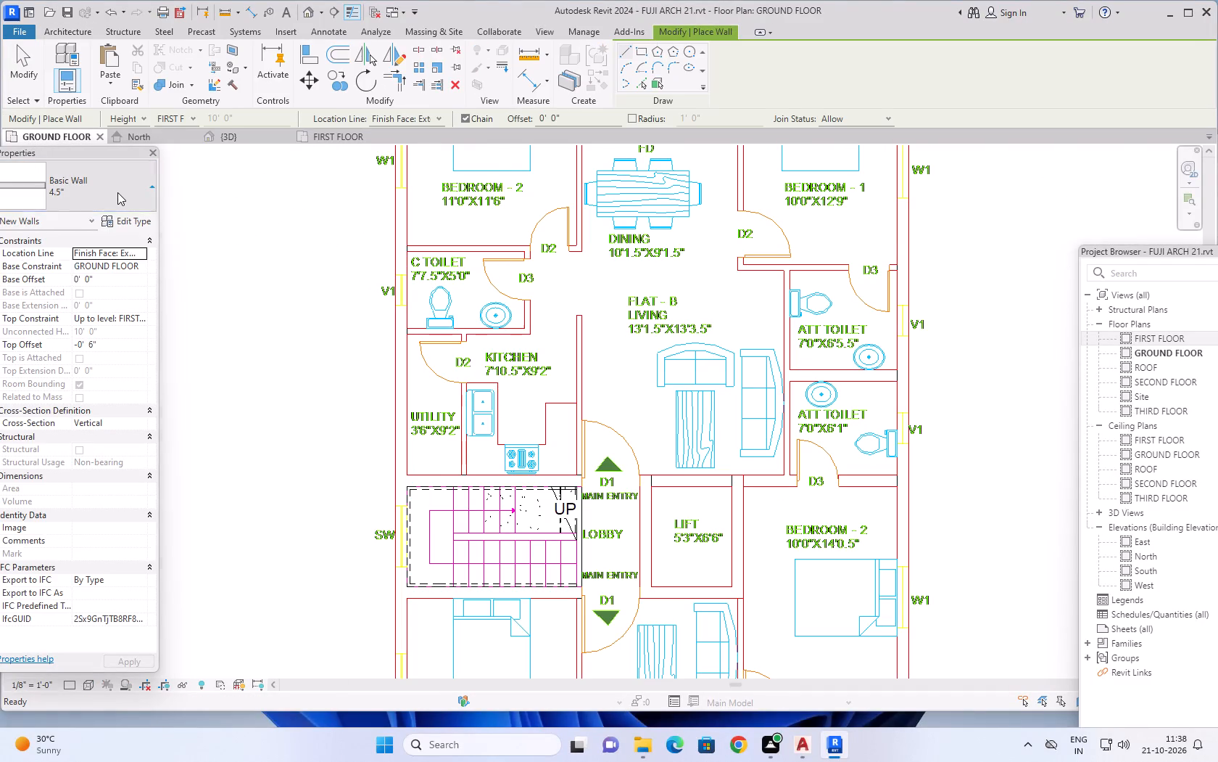
left_click(95, 286)
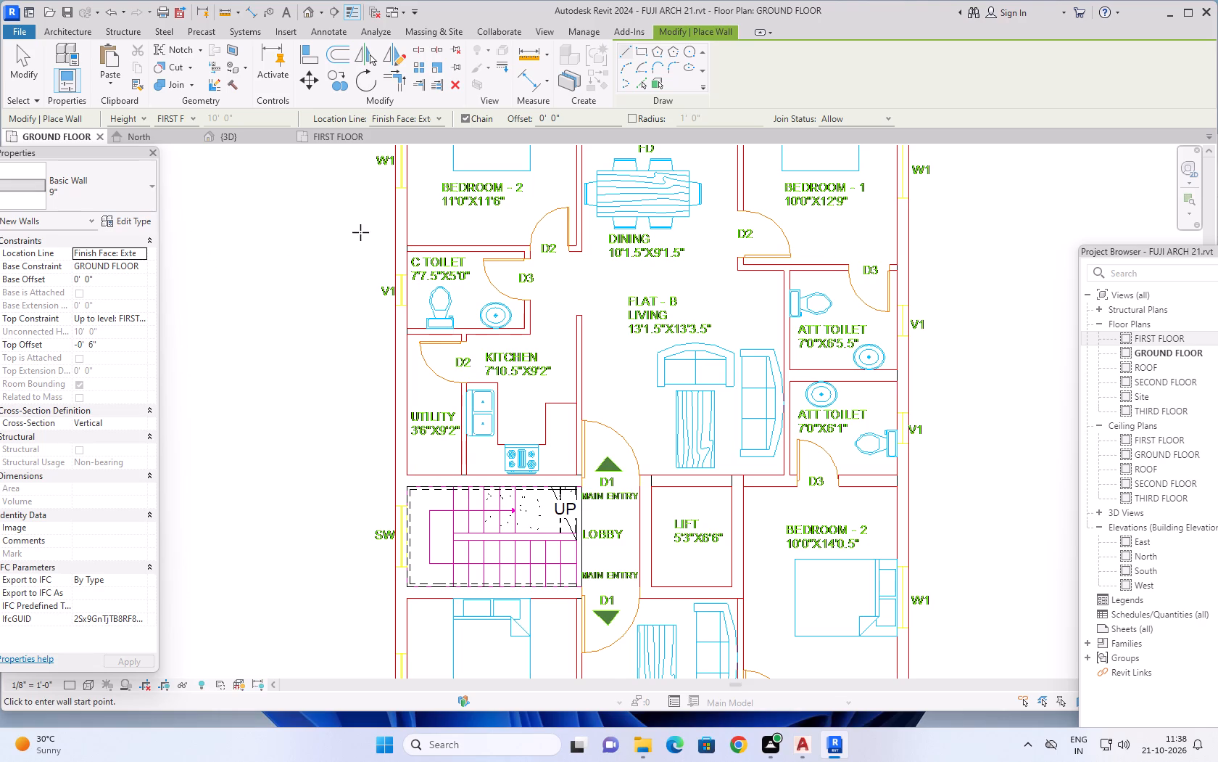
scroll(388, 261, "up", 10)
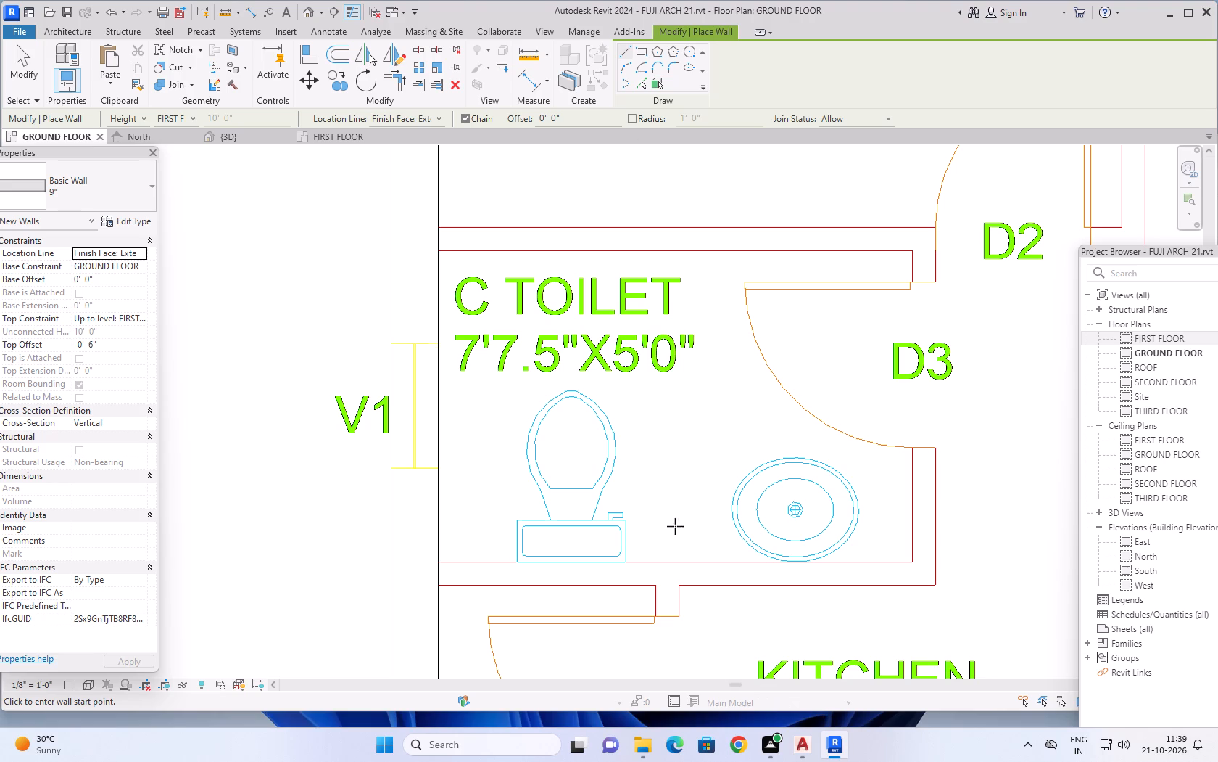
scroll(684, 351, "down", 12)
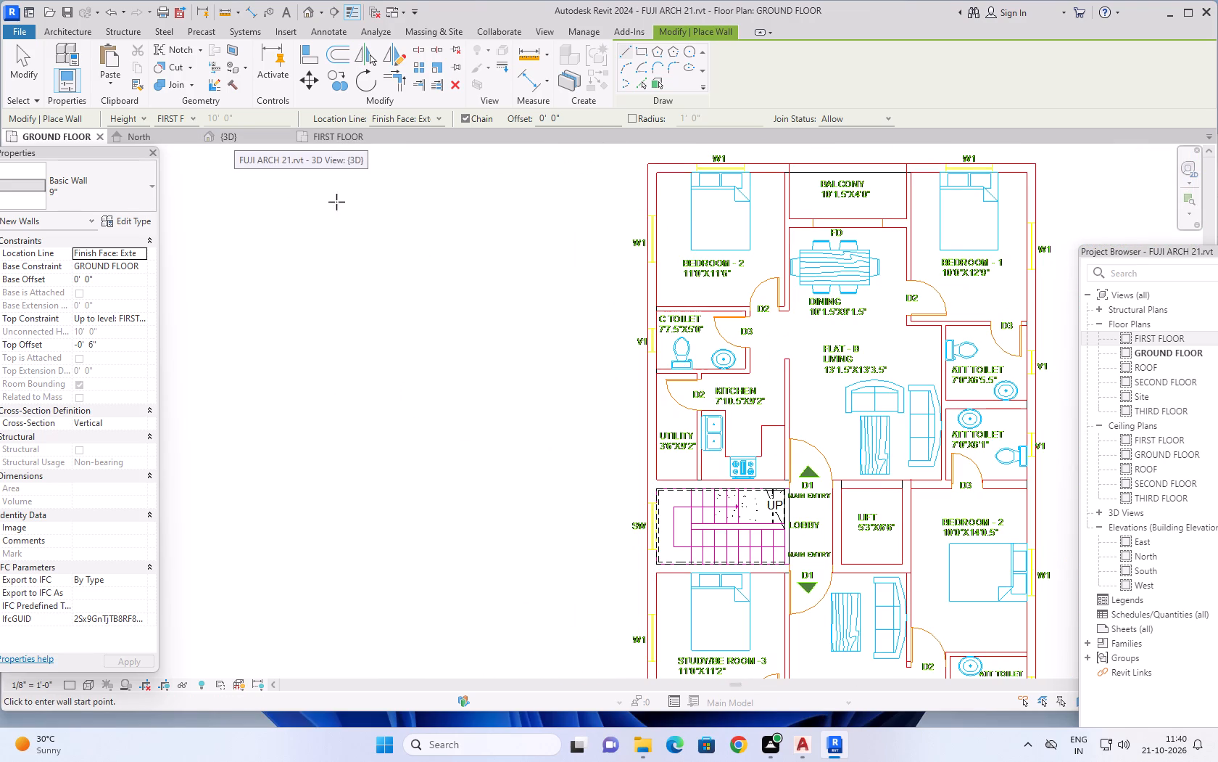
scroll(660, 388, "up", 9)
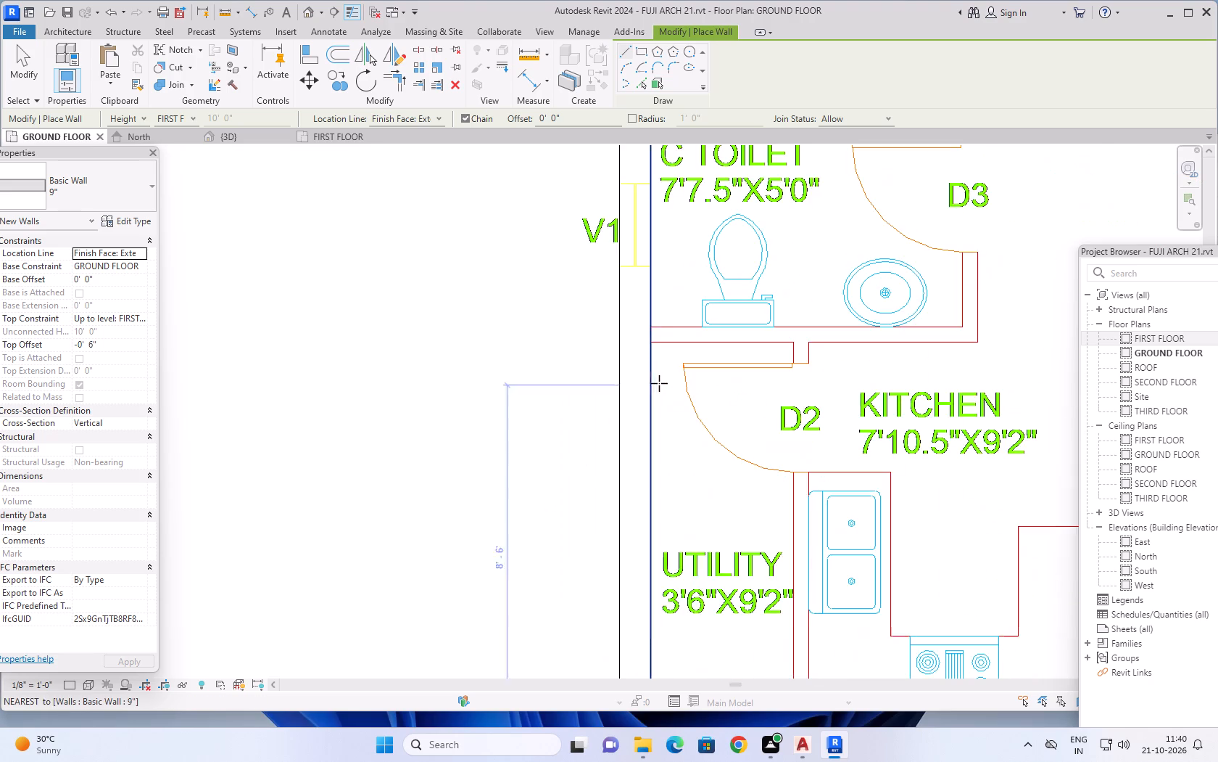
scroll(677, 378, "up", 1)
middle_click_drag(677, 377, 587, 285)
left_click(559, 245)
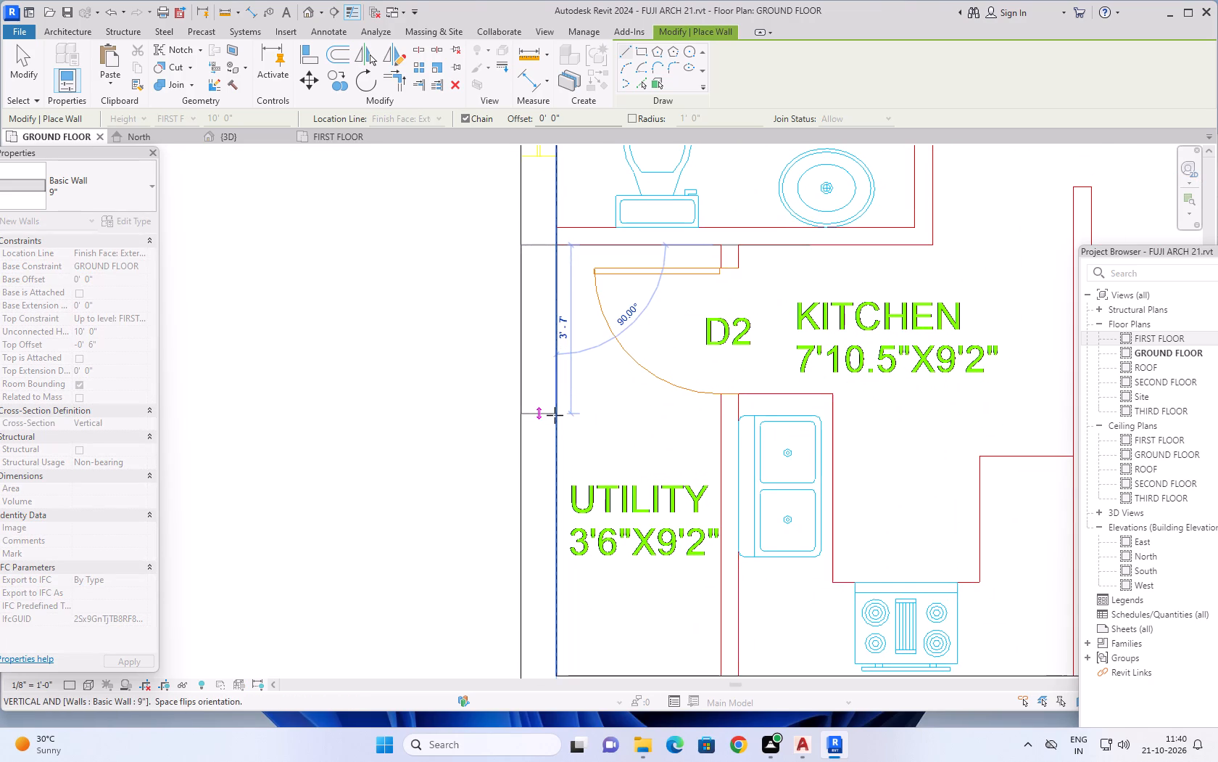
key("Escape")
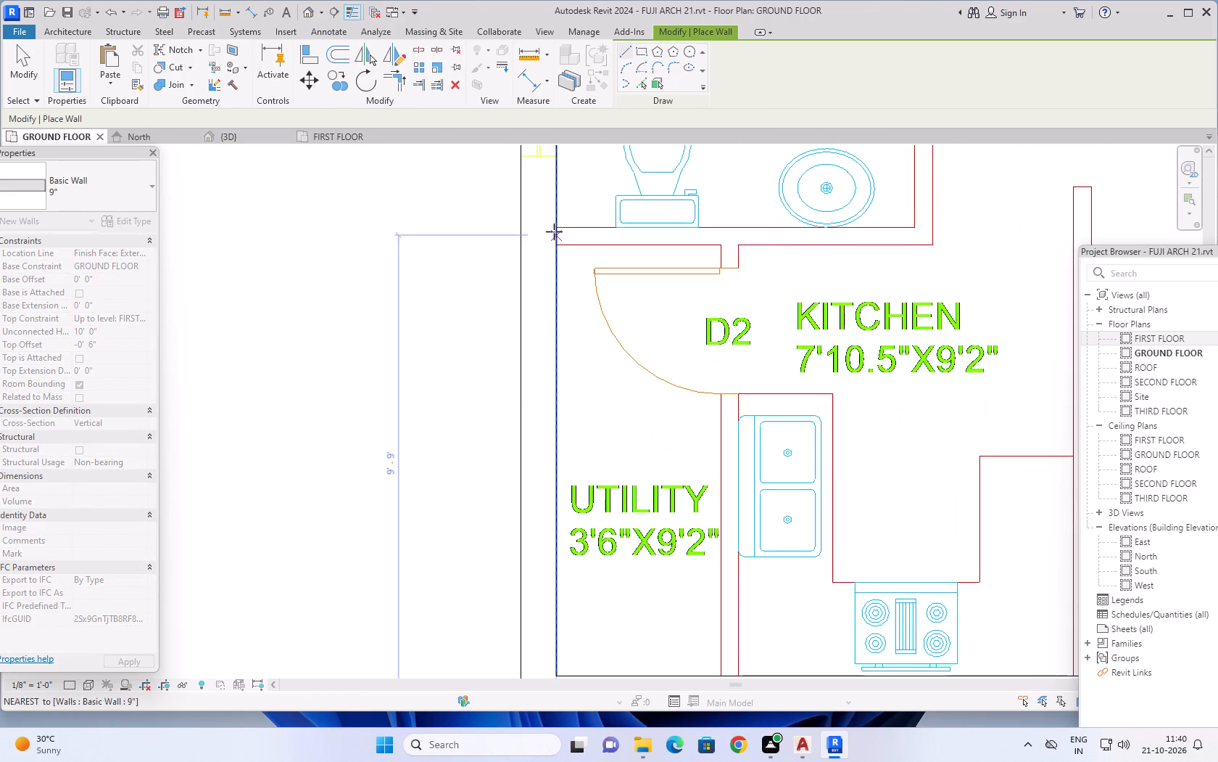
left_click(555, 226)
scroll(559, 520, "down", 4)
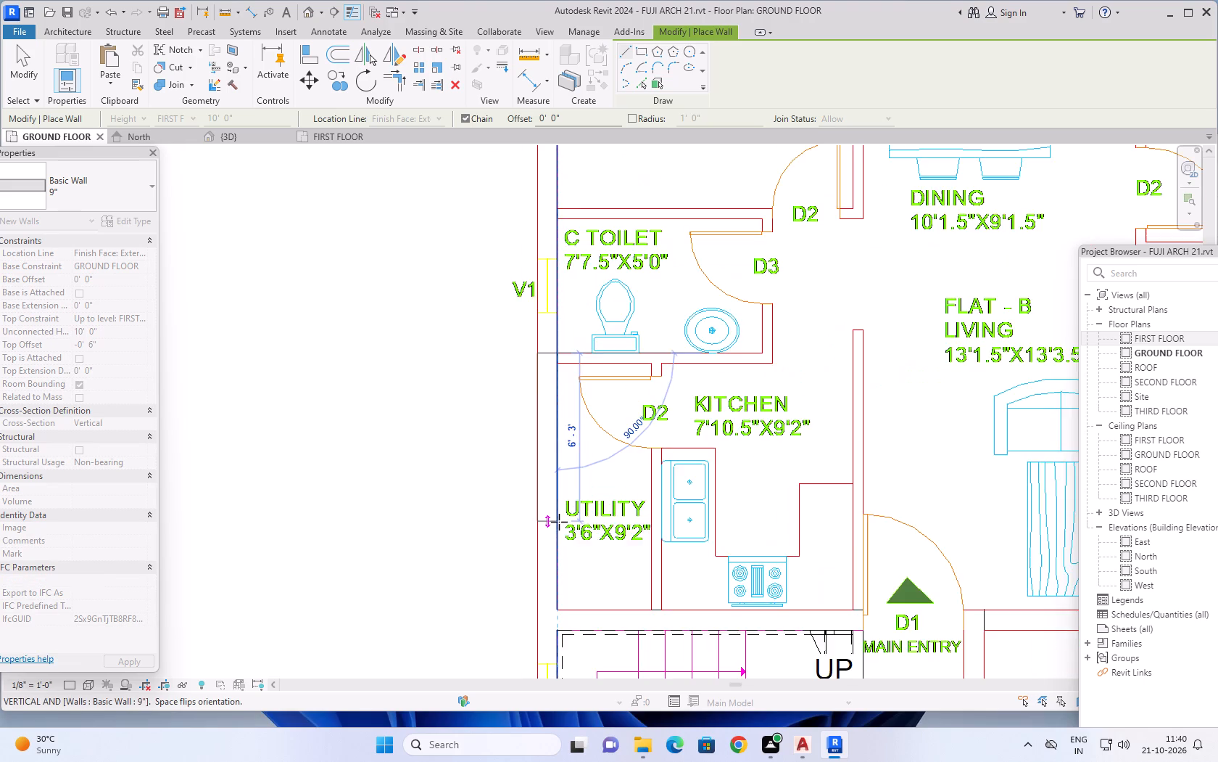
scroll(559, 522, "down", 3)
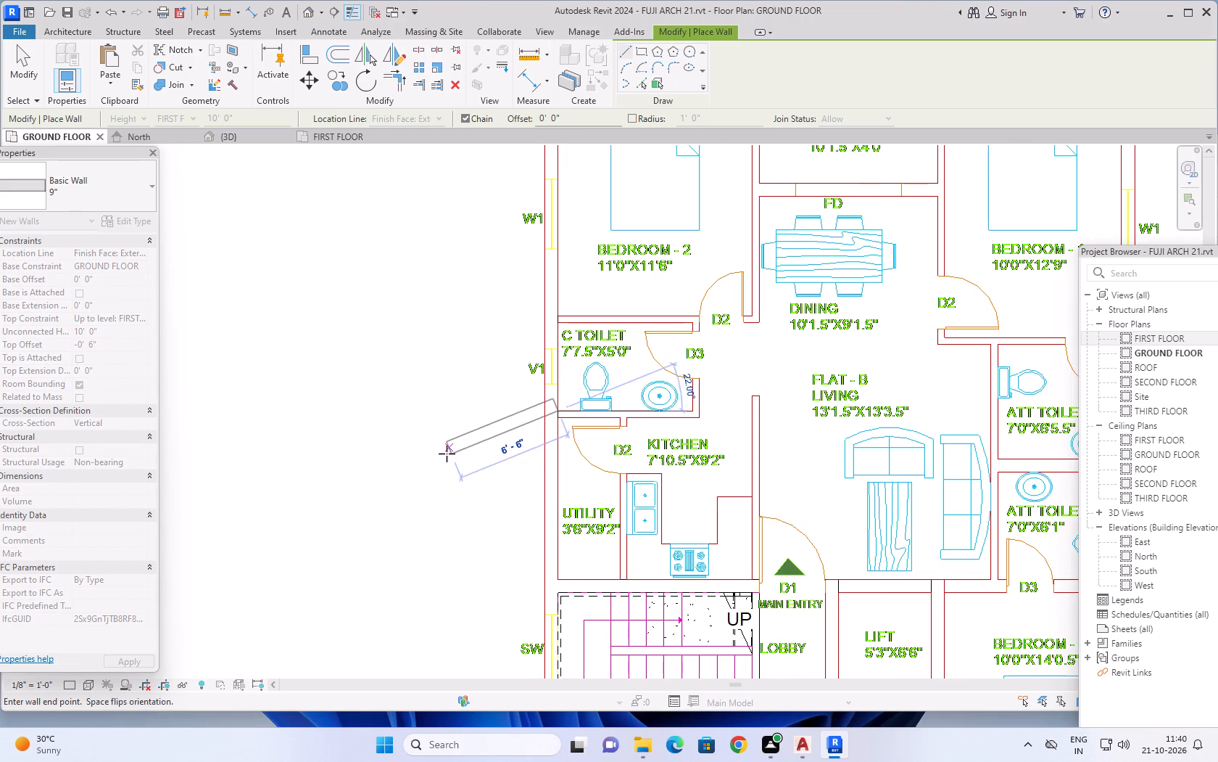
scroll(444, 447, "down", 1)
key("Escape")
Draw a 9" wall about 7'3" long along the staircase's outer SW side, from the utility side wall to the Study Room-3 side wall.
middle_click_drag(444, 439, 413, 181)
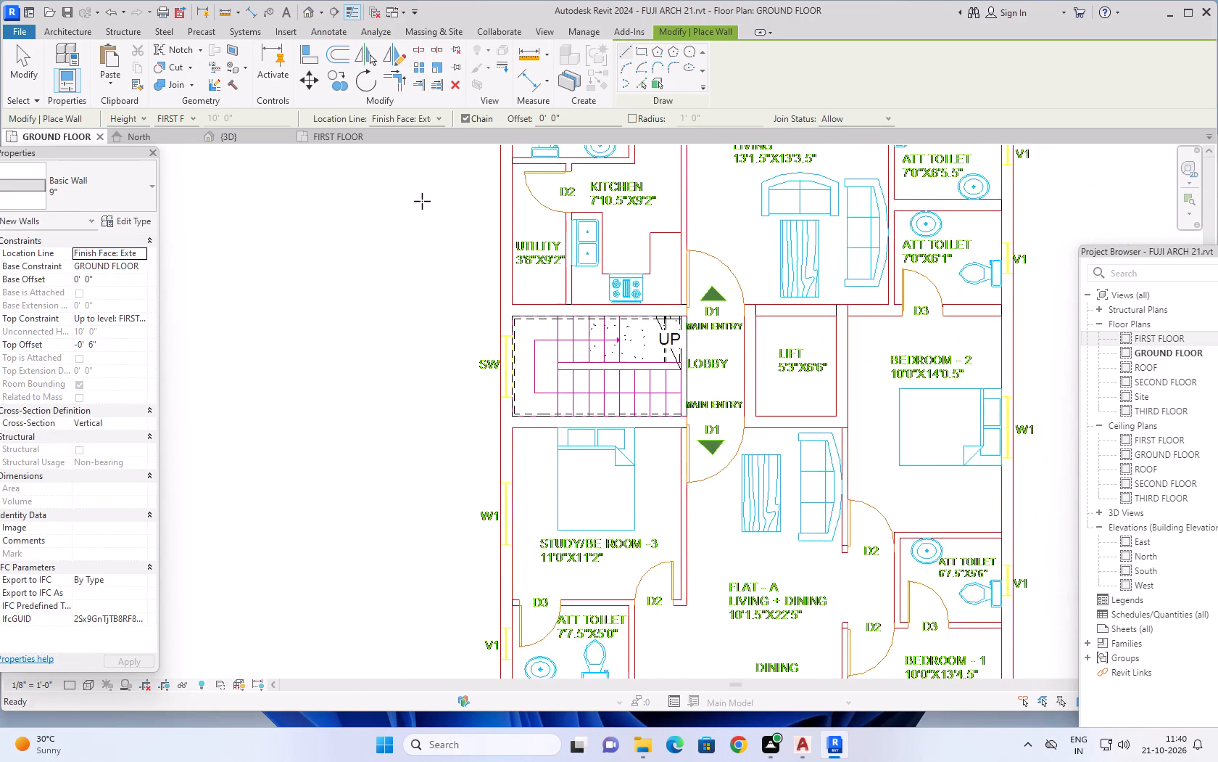
scroll(429, 217, "up", 1)
scroll(511, 282, "up", 4)
scroll(526, 338, "up", 4)
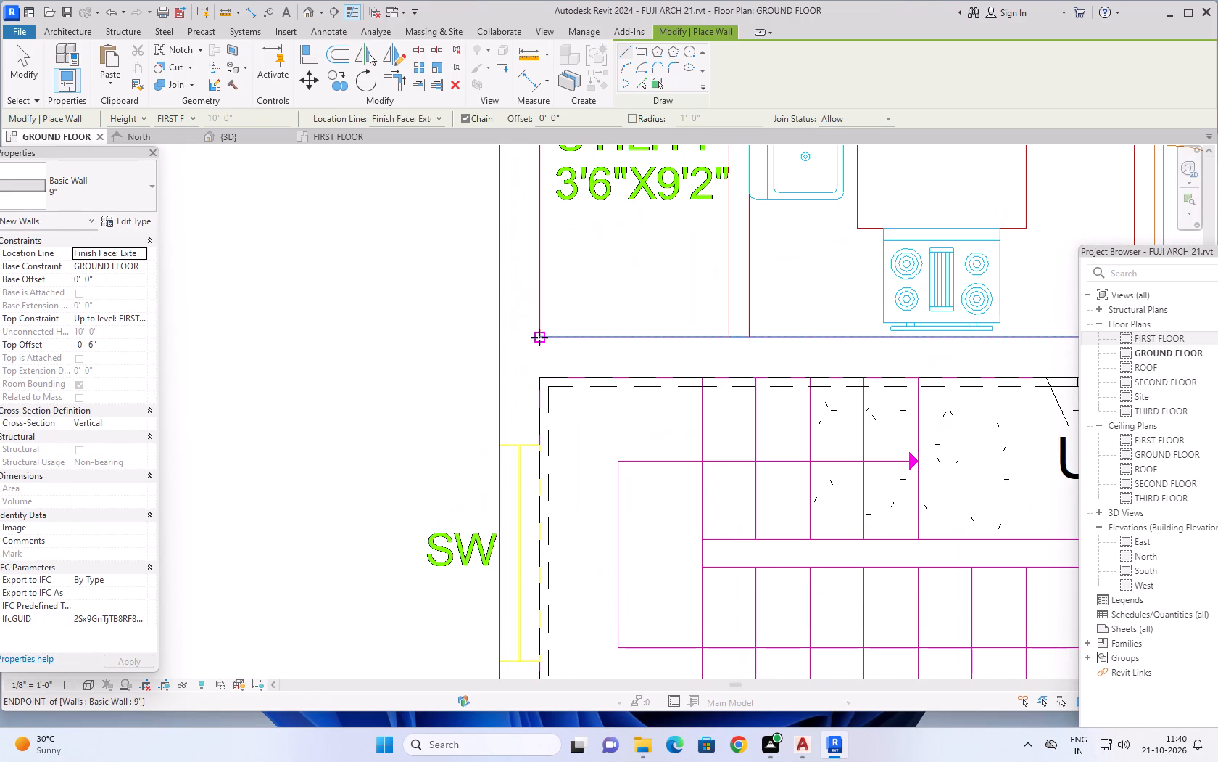
left_click(539, 337)
scroll(543, 519, "down", 4)
middle_click_drag(543, 520, 537, 493)
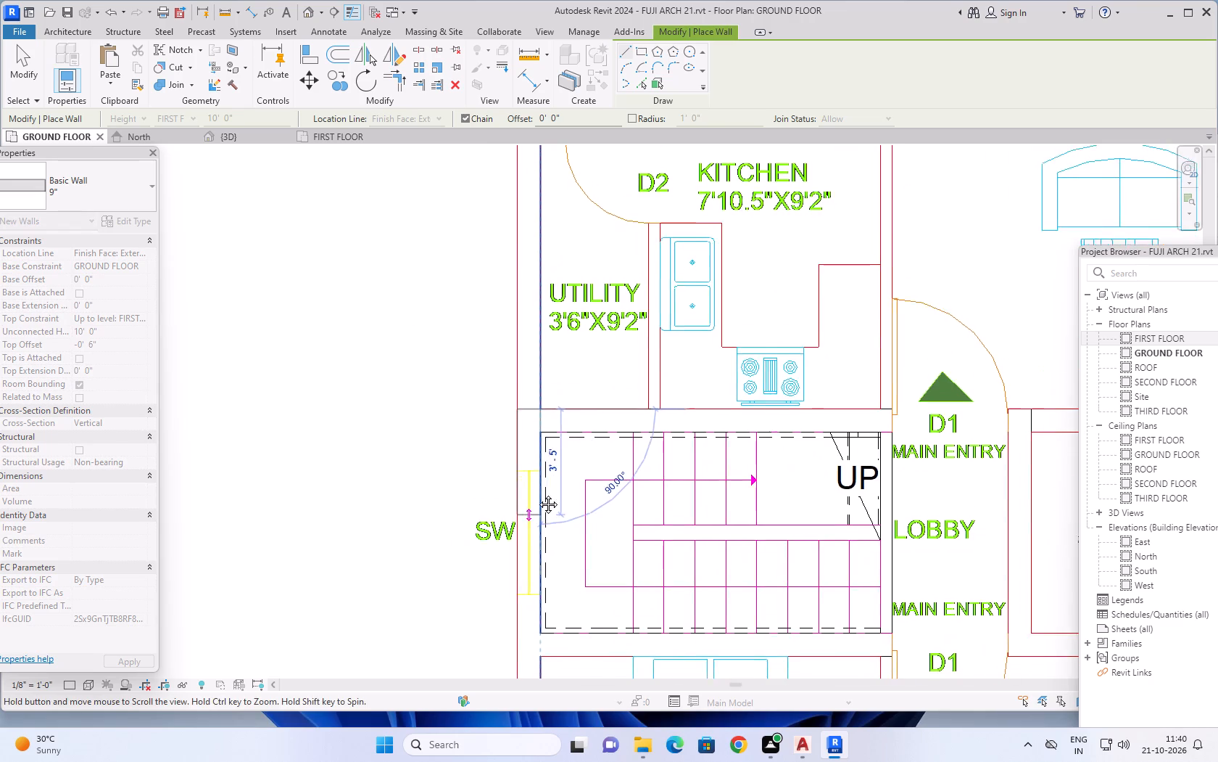
middle_click_drag(537, 493, 513, 293)
left_click(511, 437)
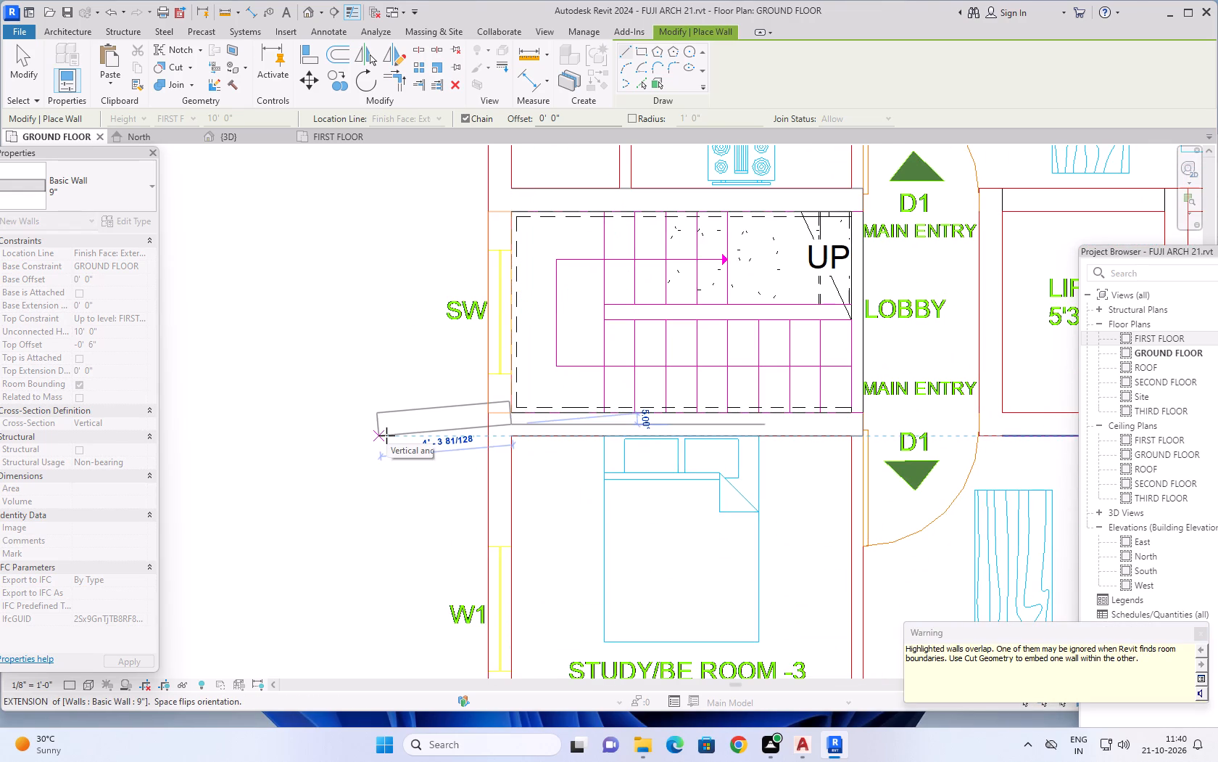
key("Escape")
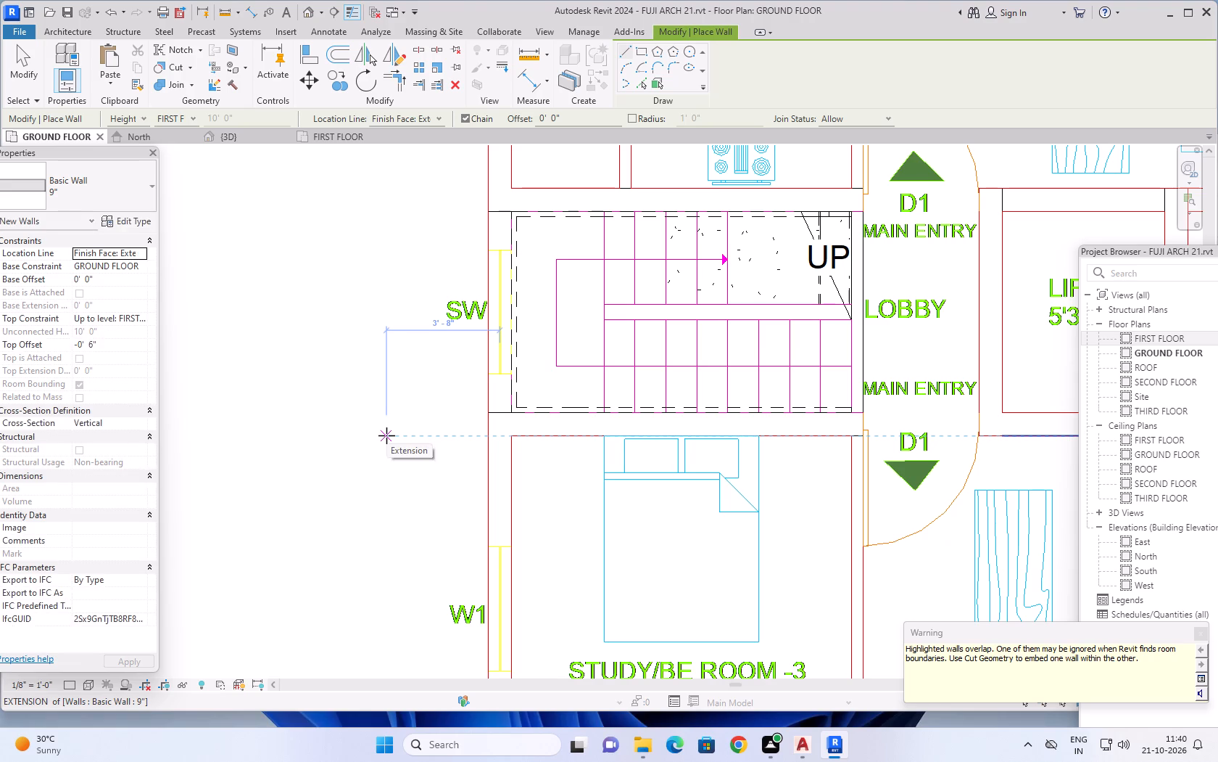
key("Escape")
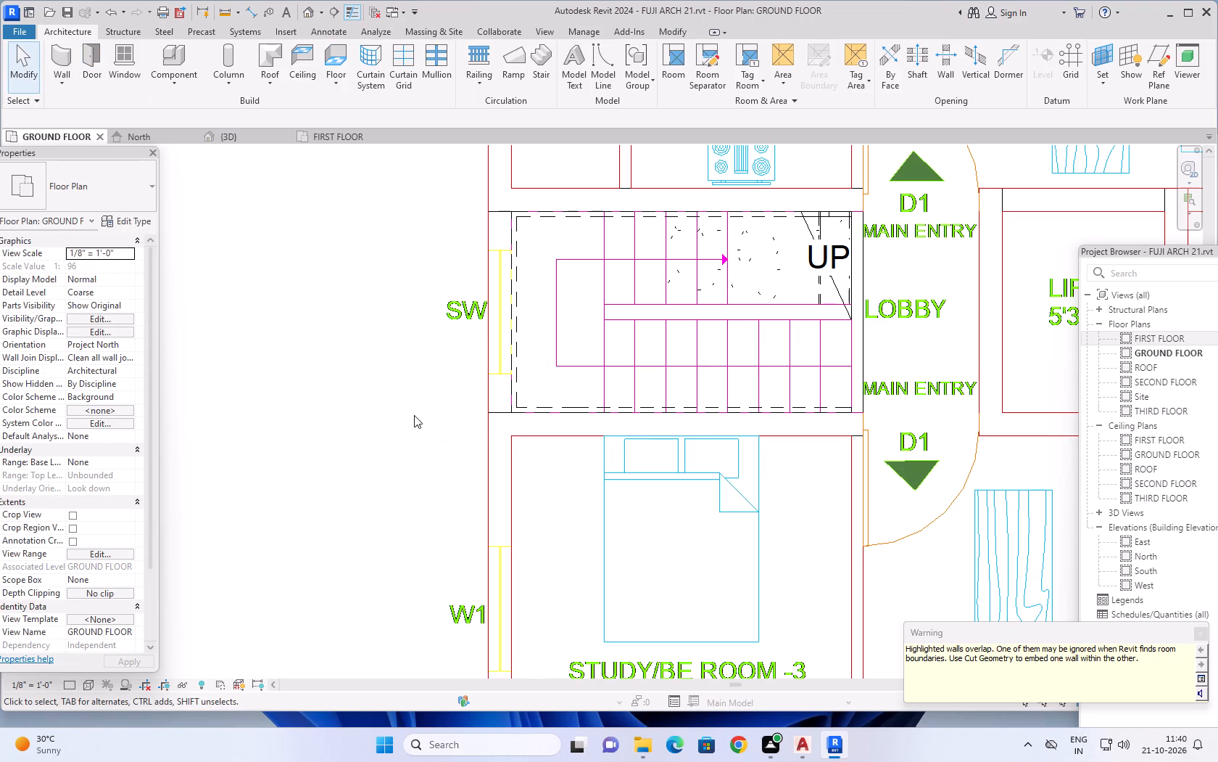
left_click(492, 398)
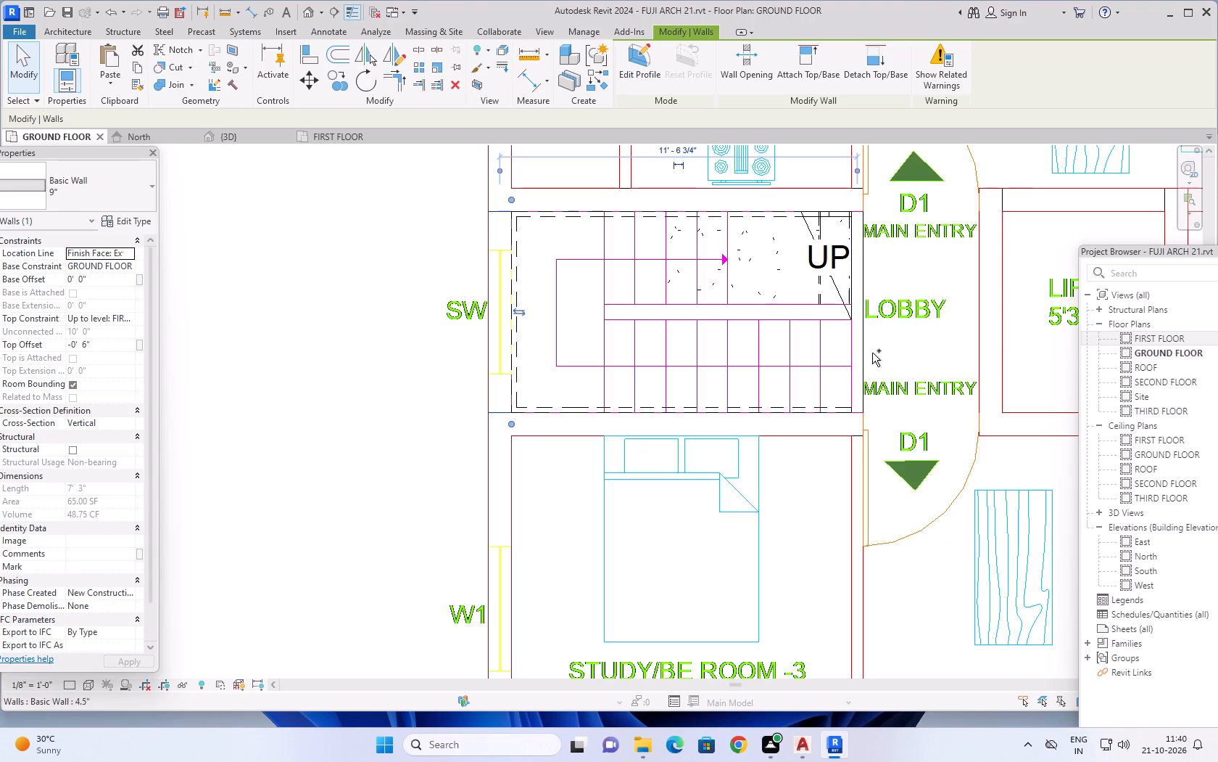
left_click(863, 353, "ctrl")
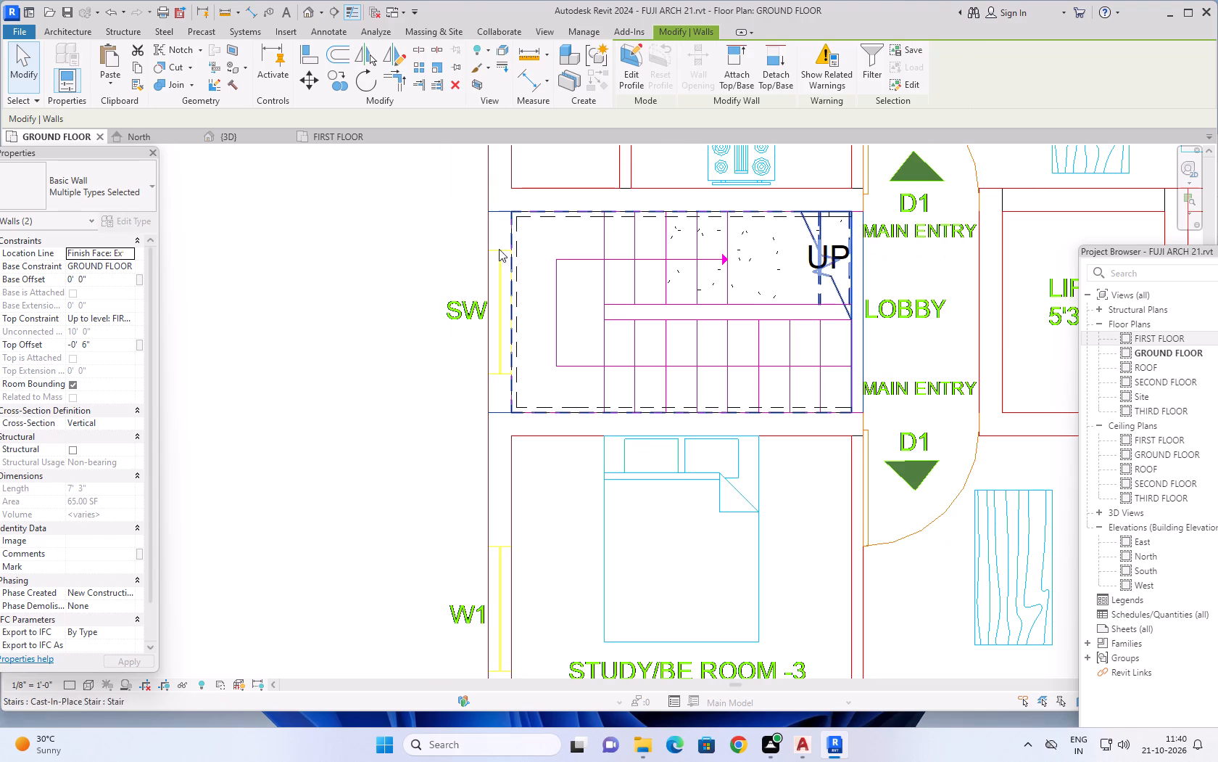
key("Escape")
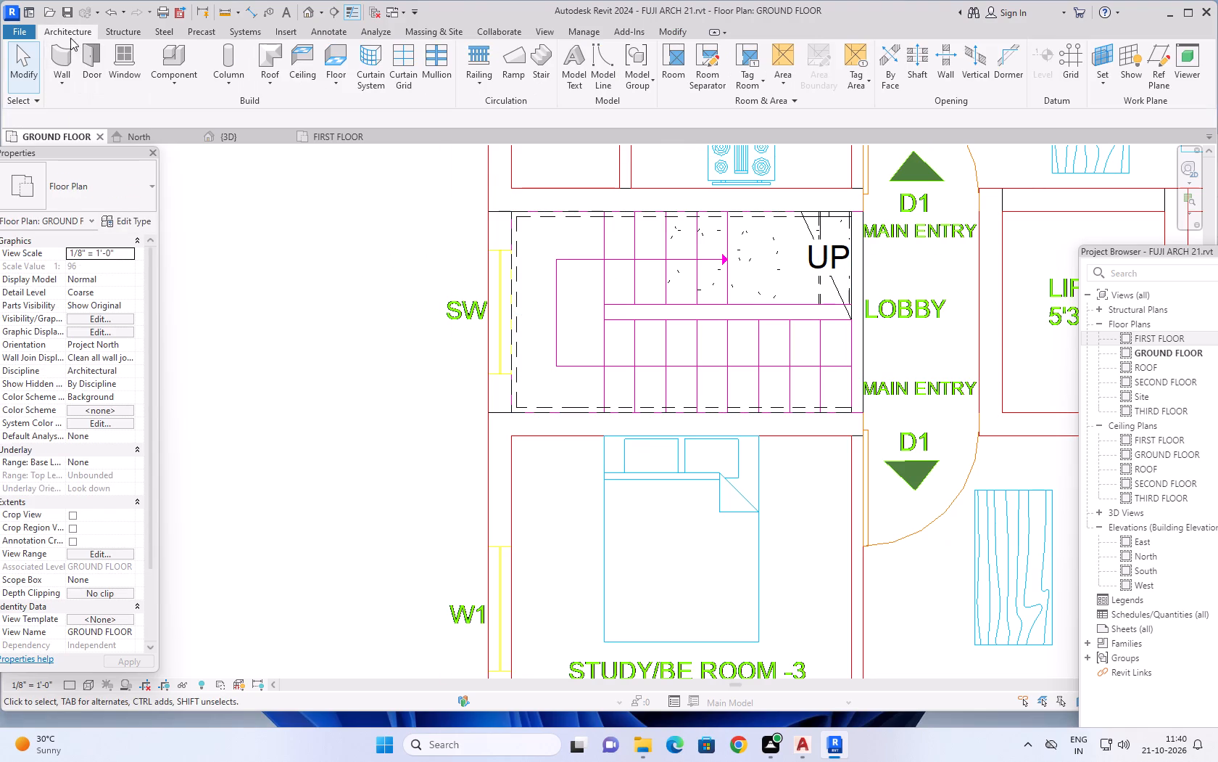
Place a Single-Flush 2'8"X7' door in the staircase's 4.5" lobby-side wall, about 2'1" from the kitchen side wall and swinging toward the stairs.
left_click(101, 52)
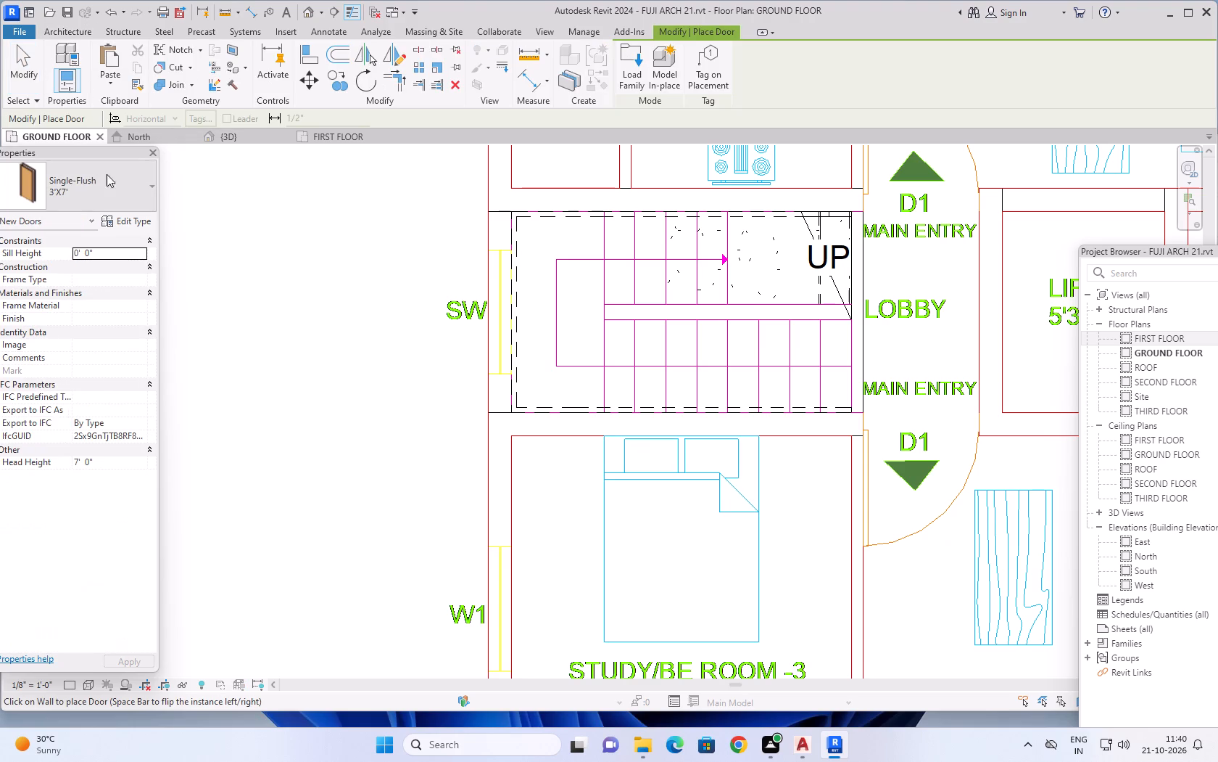
left_click(126, 180)
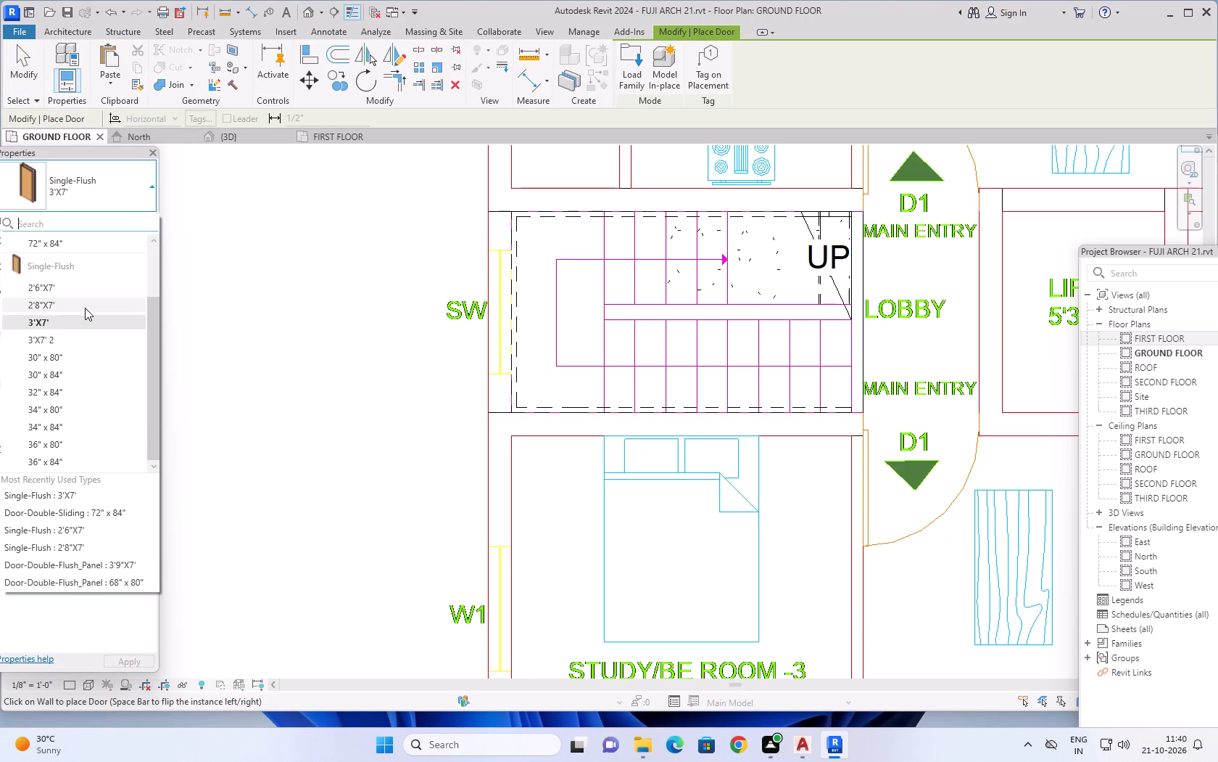
left_click(86, 308)
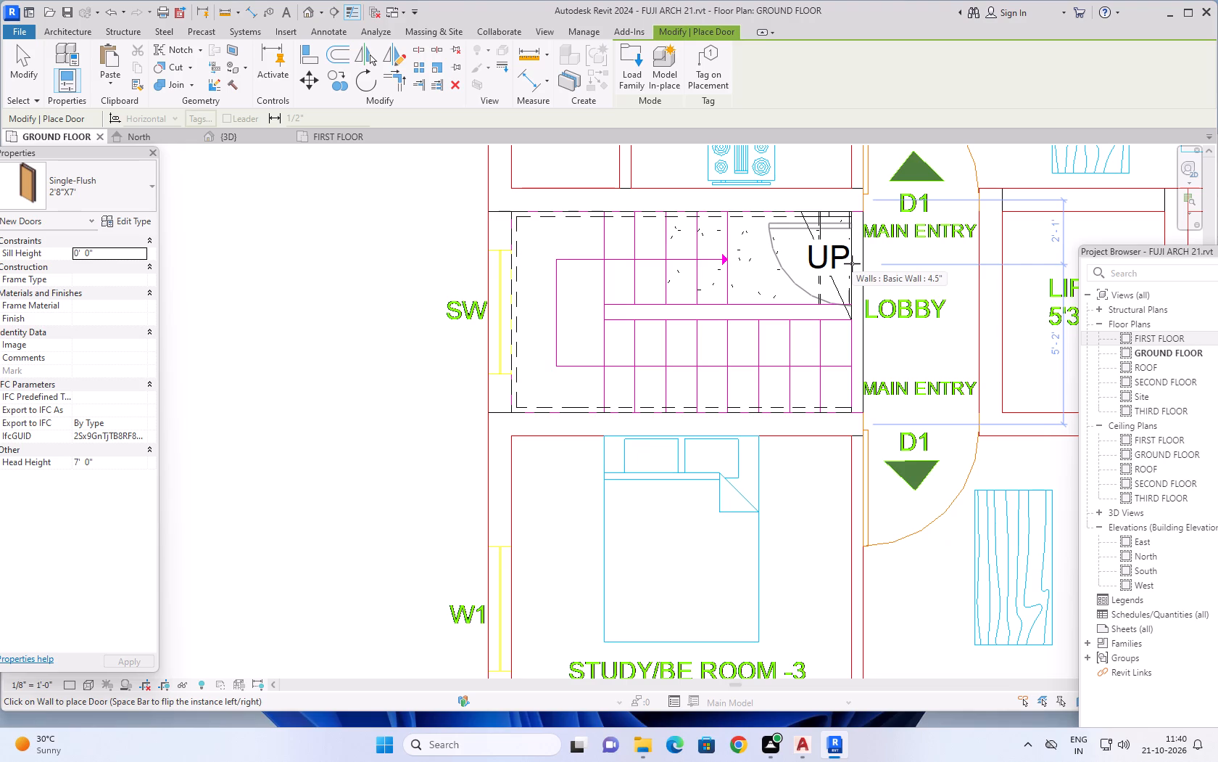
left_click(852, 263)
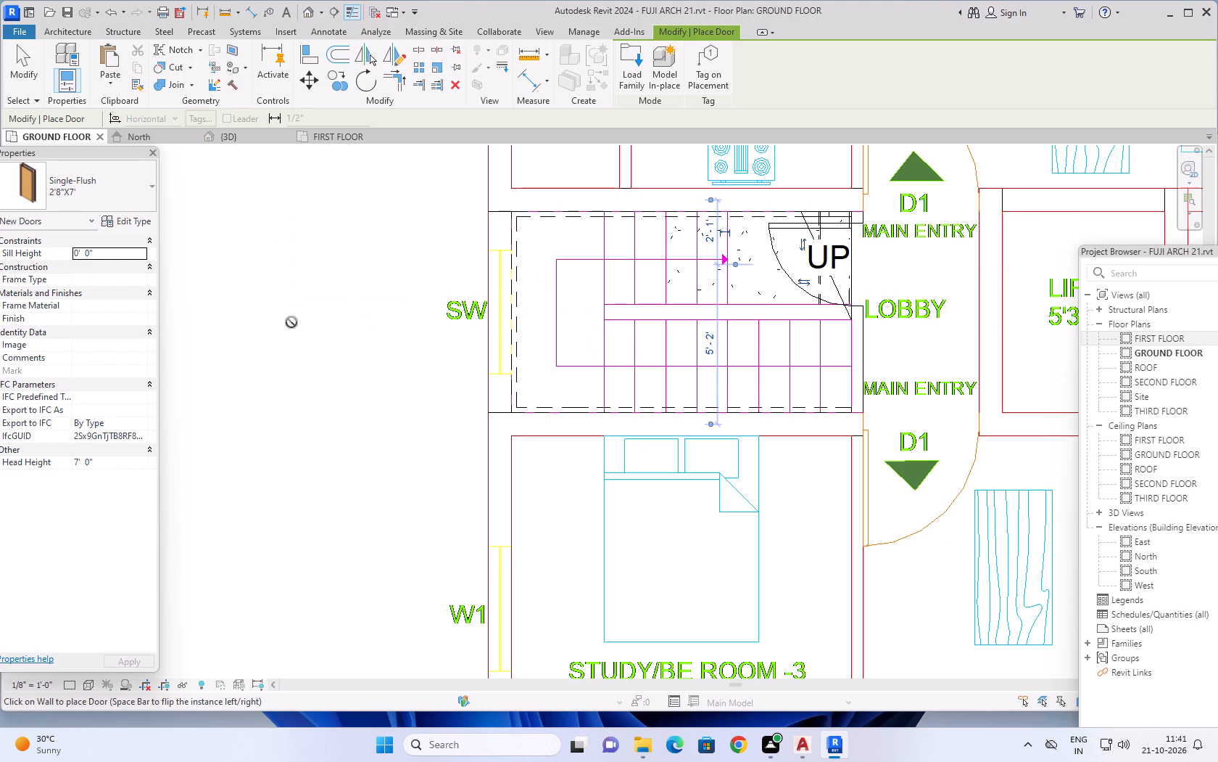
key("Escape")
key("Escape")
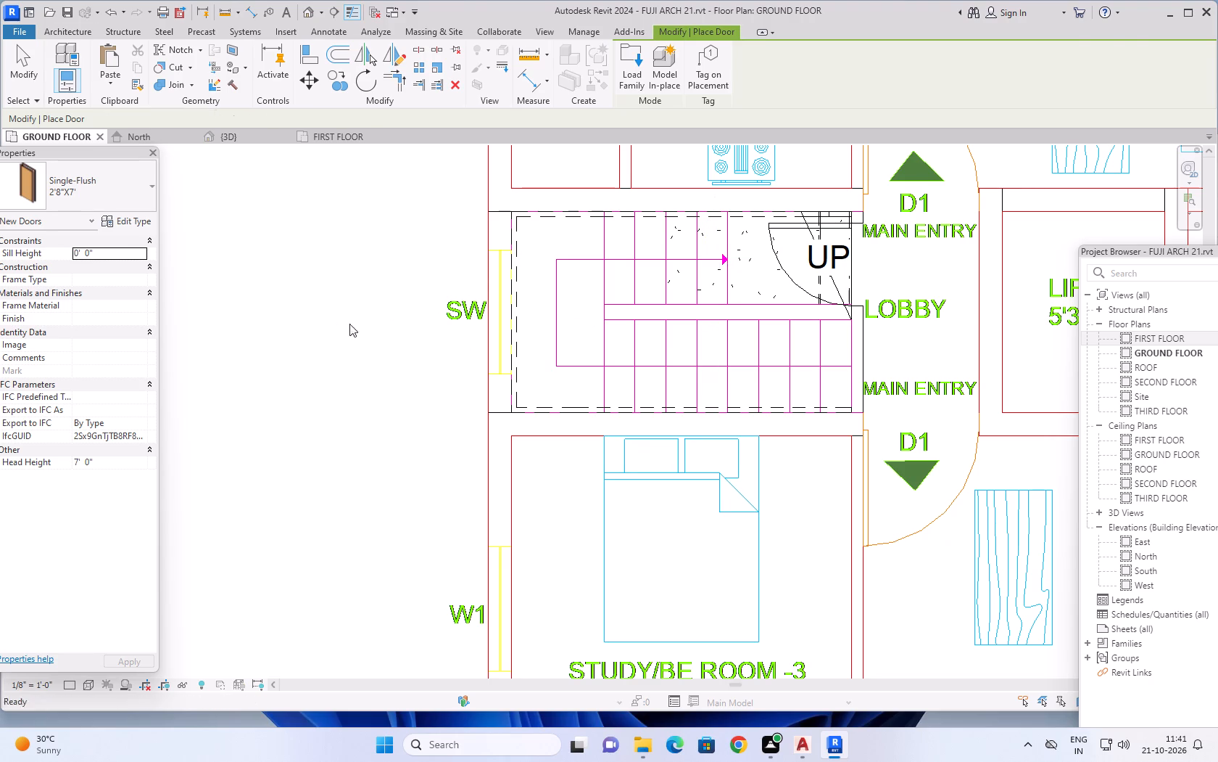
Copy the staircase's 9" outer wall, its 4.5" lobby-side wall and the door, and paste them aligned to the ROOF level.
left_click(499, 257)
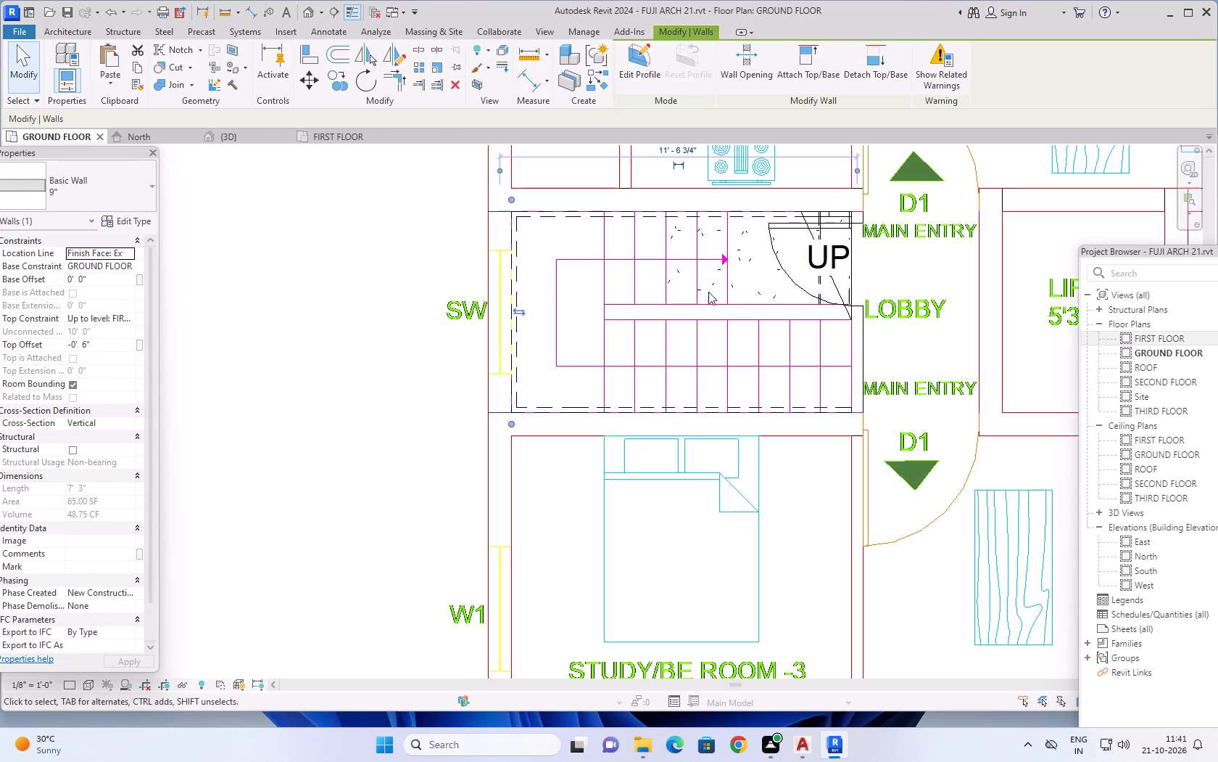
left_click(860, 347, "ctrl")
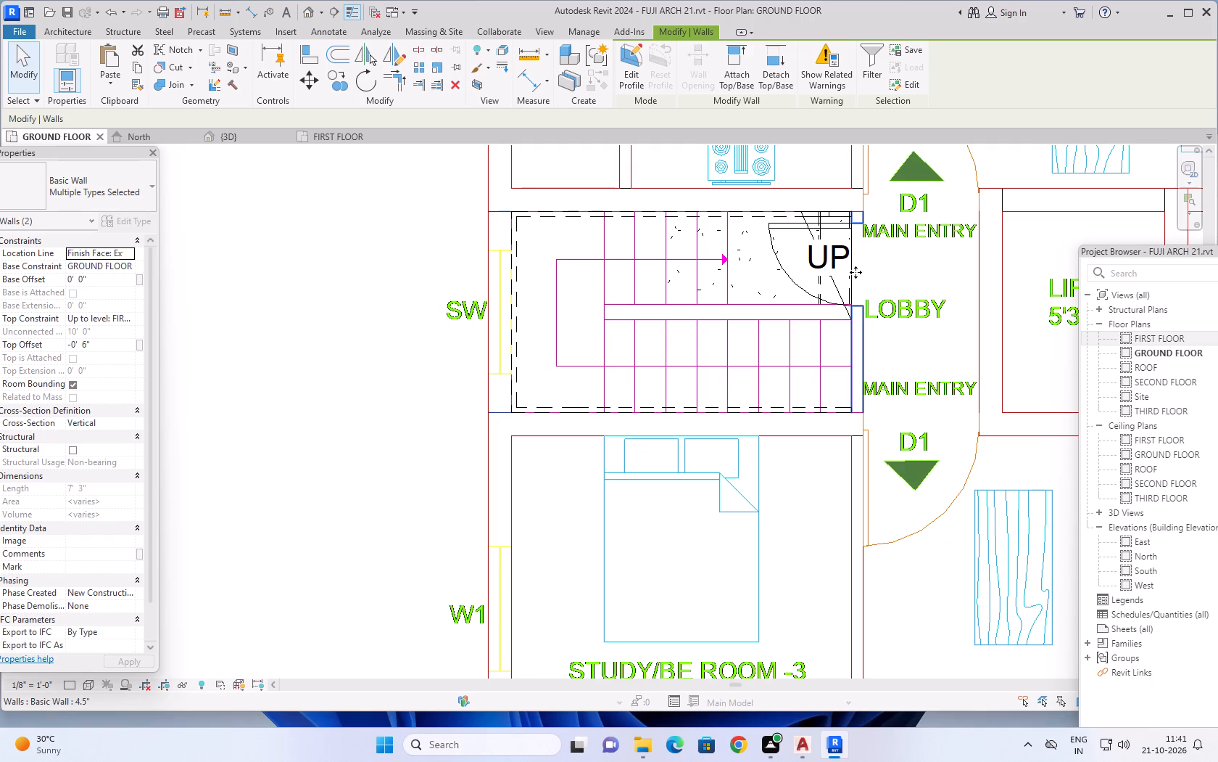
left_click(808, 292, "ctrl")
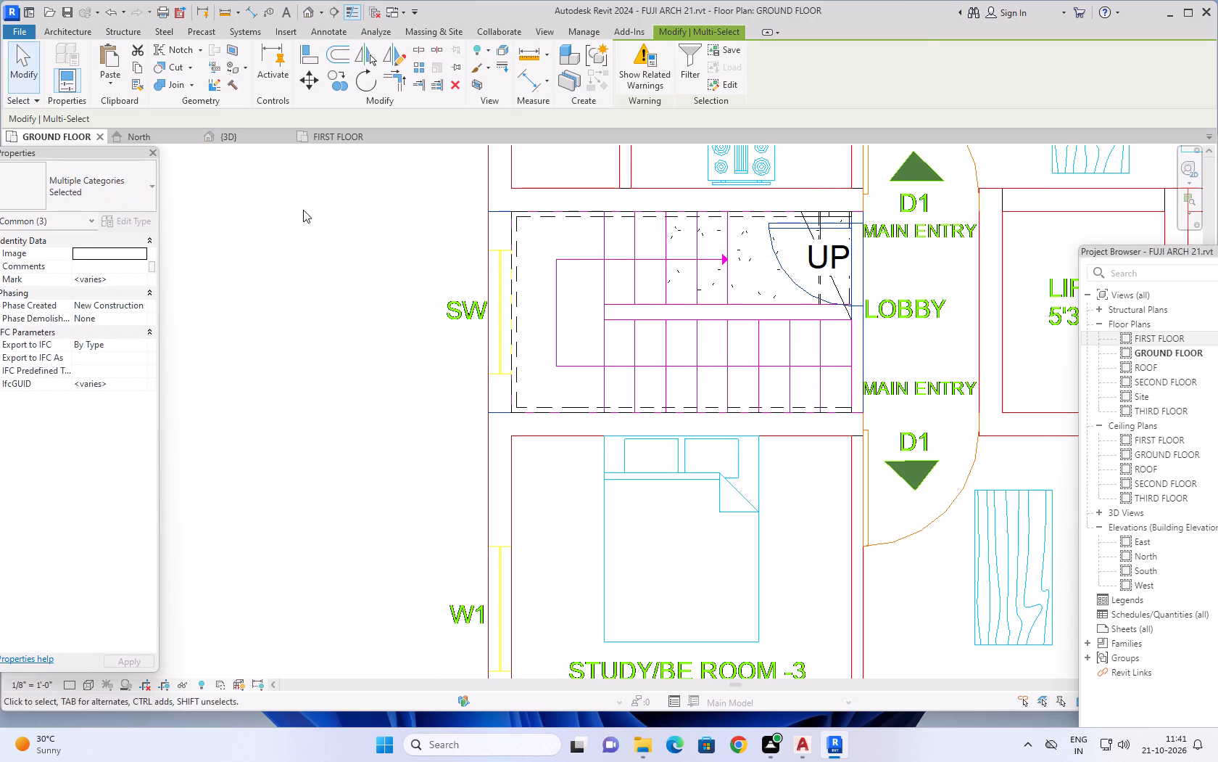
left_click(139, 67)
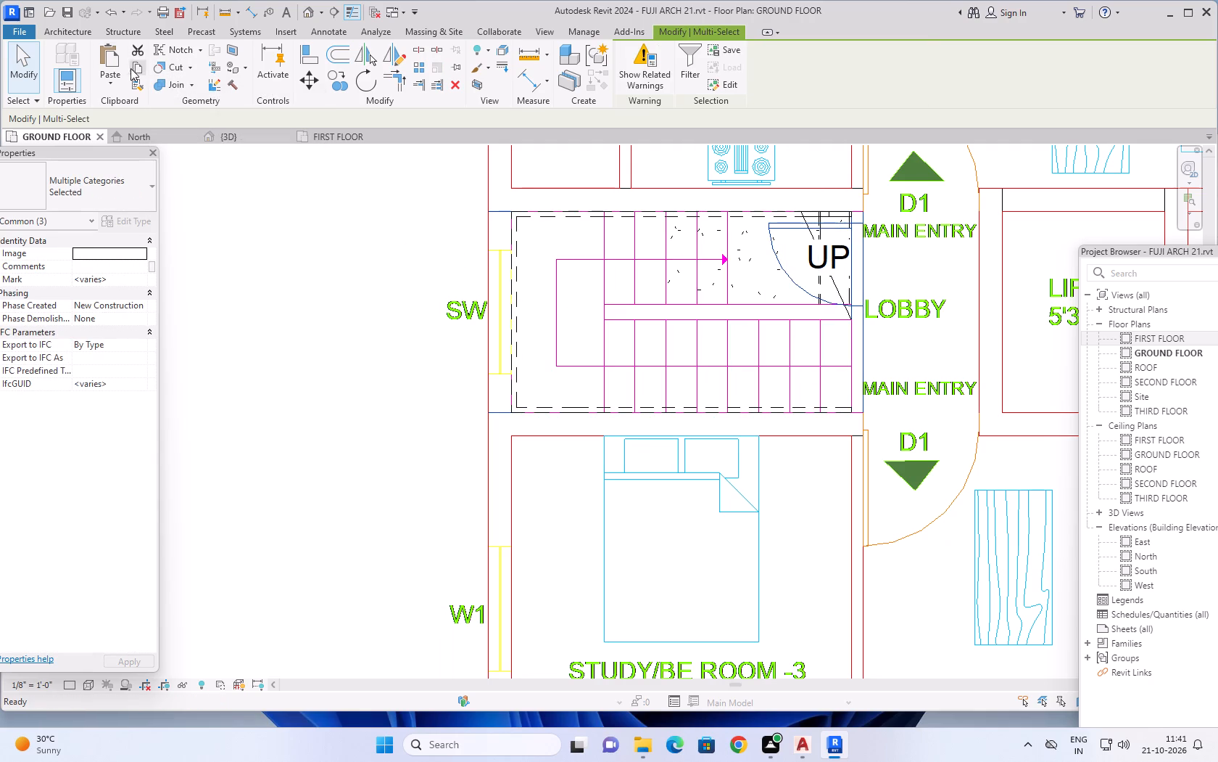
left_click(115, 80)
left_click(167, 141)
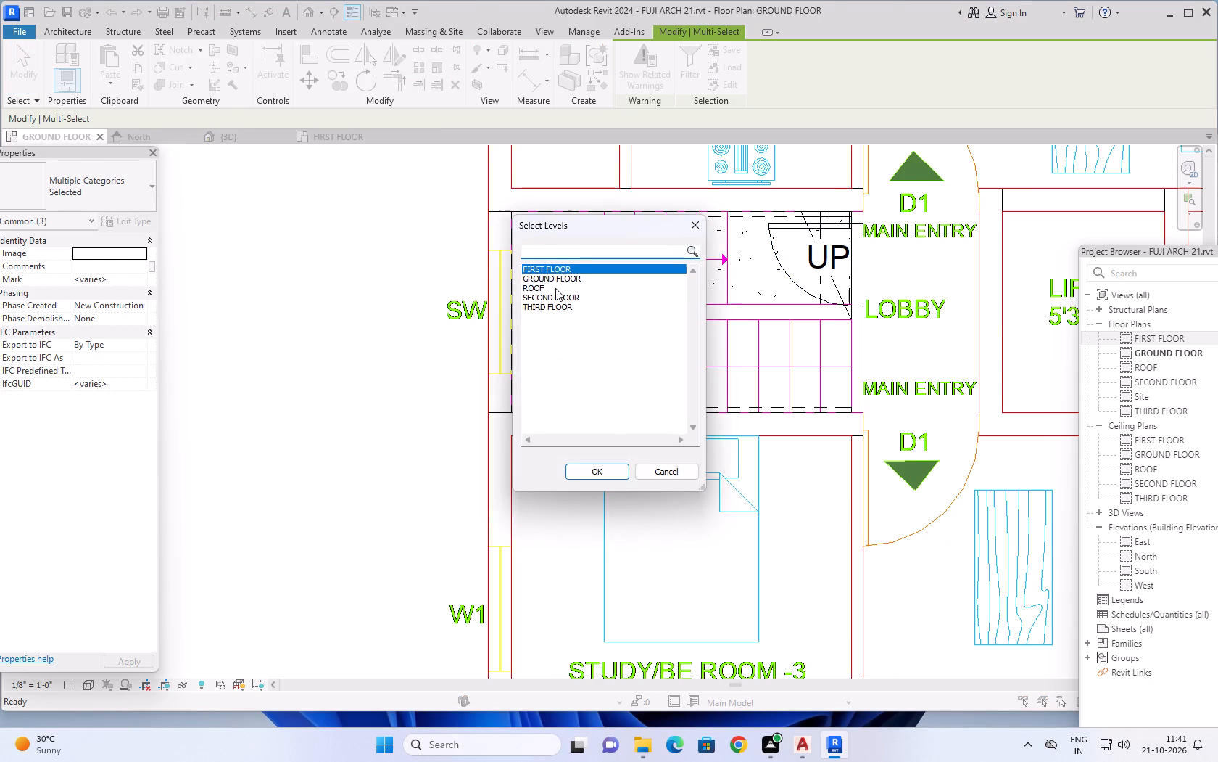
left_click(555, 288)
left_click(605, 469)
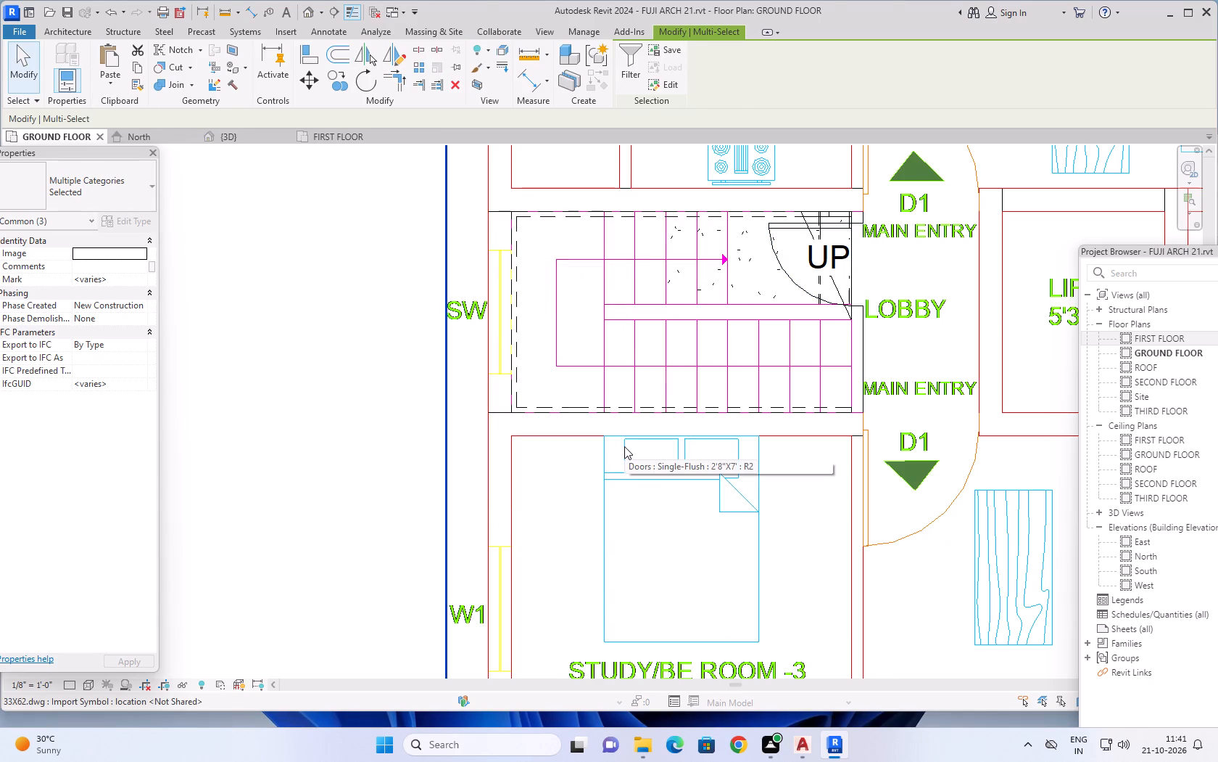
Examine the roof-level staircase enclosure in the 3D view from the front and the long side facing its door.
left_click(253, 136)
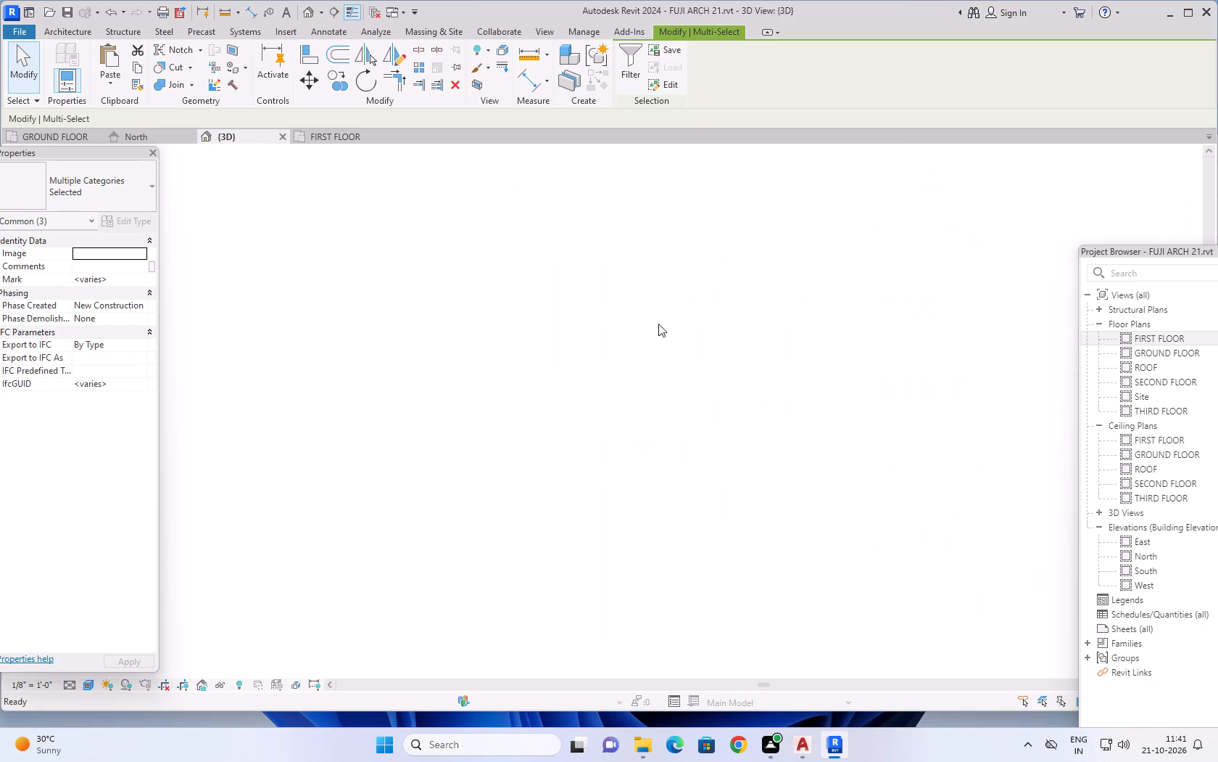
scroll(832, 325, "down", 2)
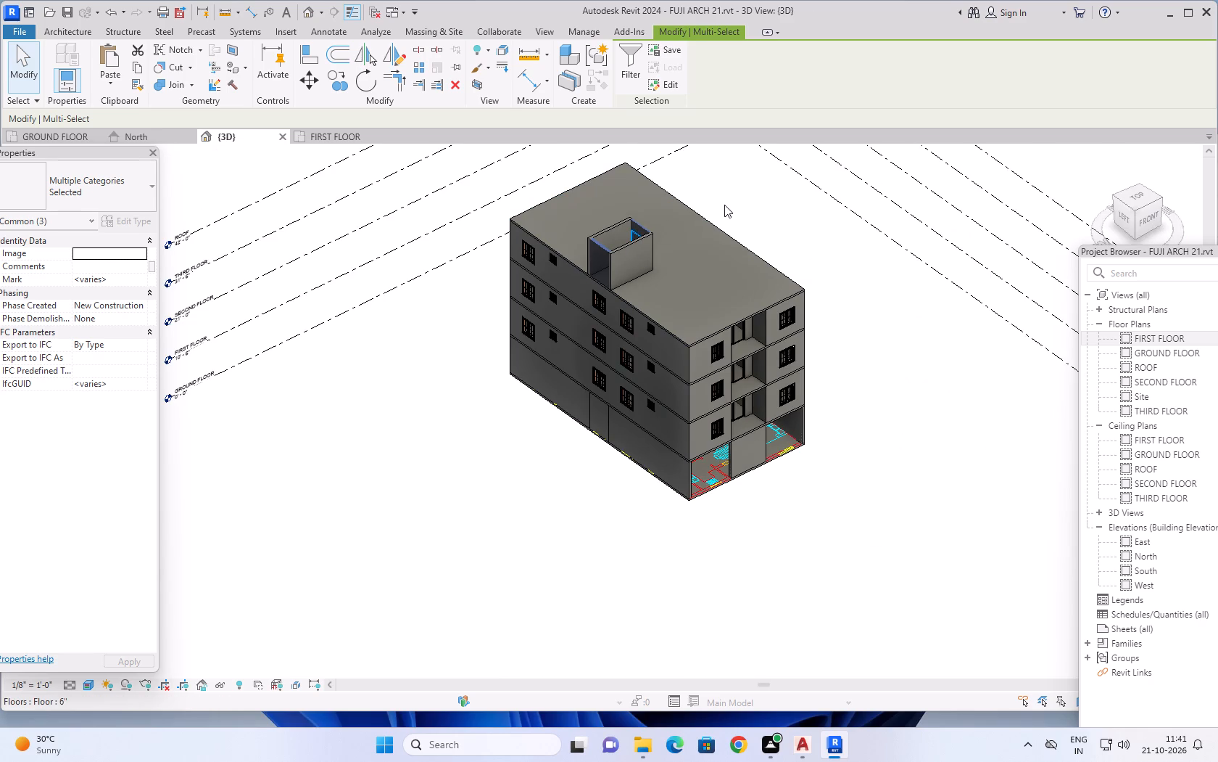
middle_click_drag(804, 206, 684, 255)
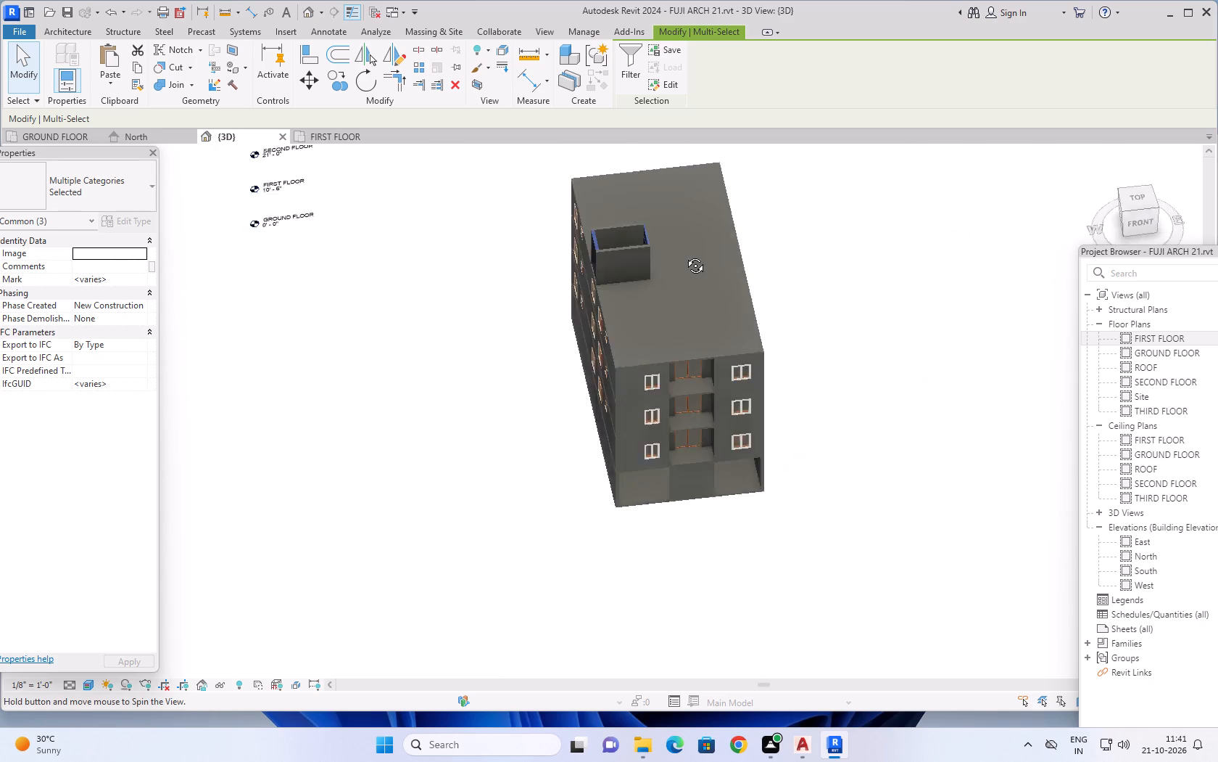
middle_click_drag(684, 255, 454, 198)
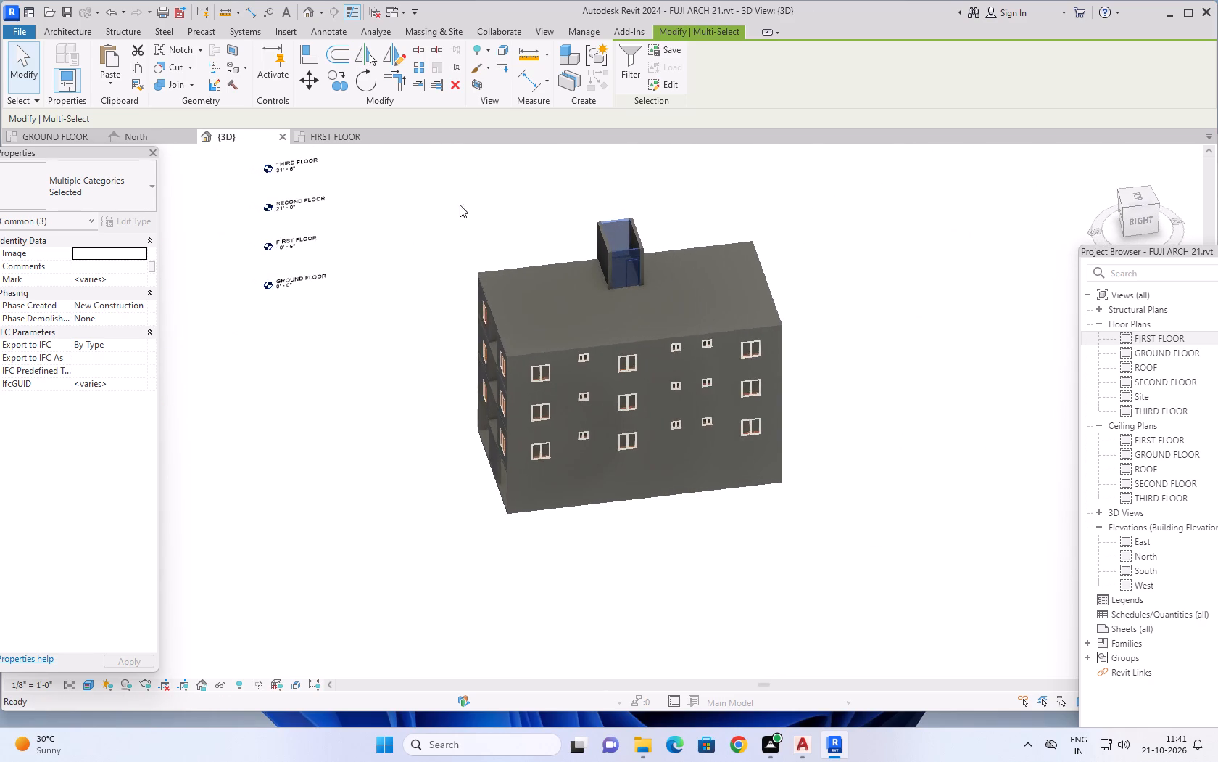
Examine the rooftop staircase enclosure and its door in the 3D view from the front and the long side.
key("Escape")
key("Escape")
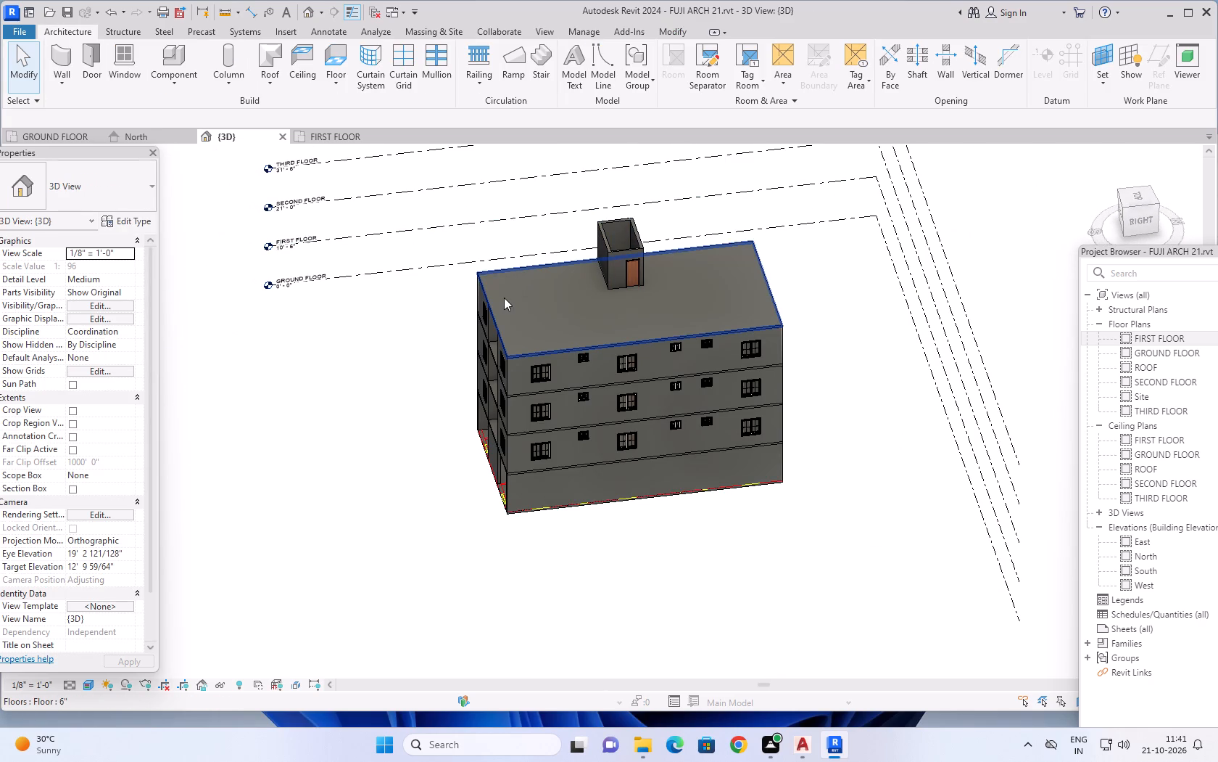
middle_click_drag(492, 282, 796, 157, "shift")
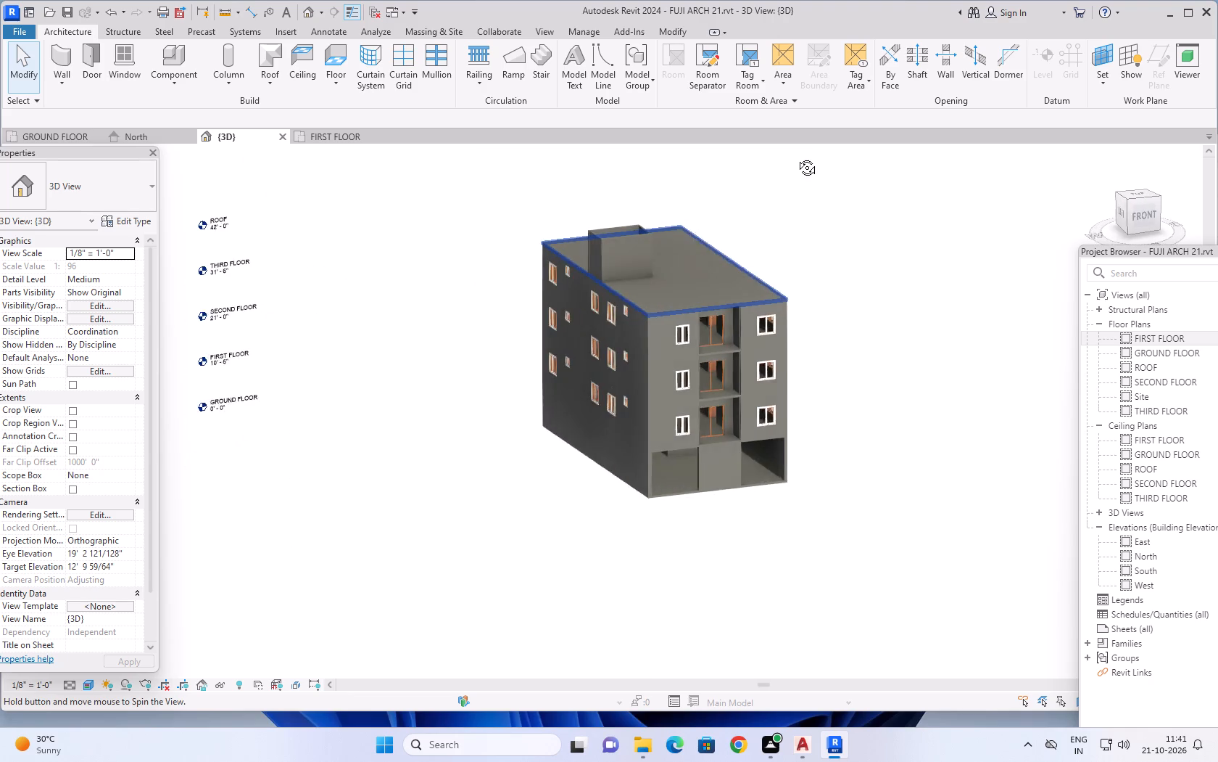
middle_click_drag(796, 157, 809, 155, "shift")
middle_click_drag(821, 177, 777, 325)
middle_click_drag(800, 299, 738, 343, "shift")
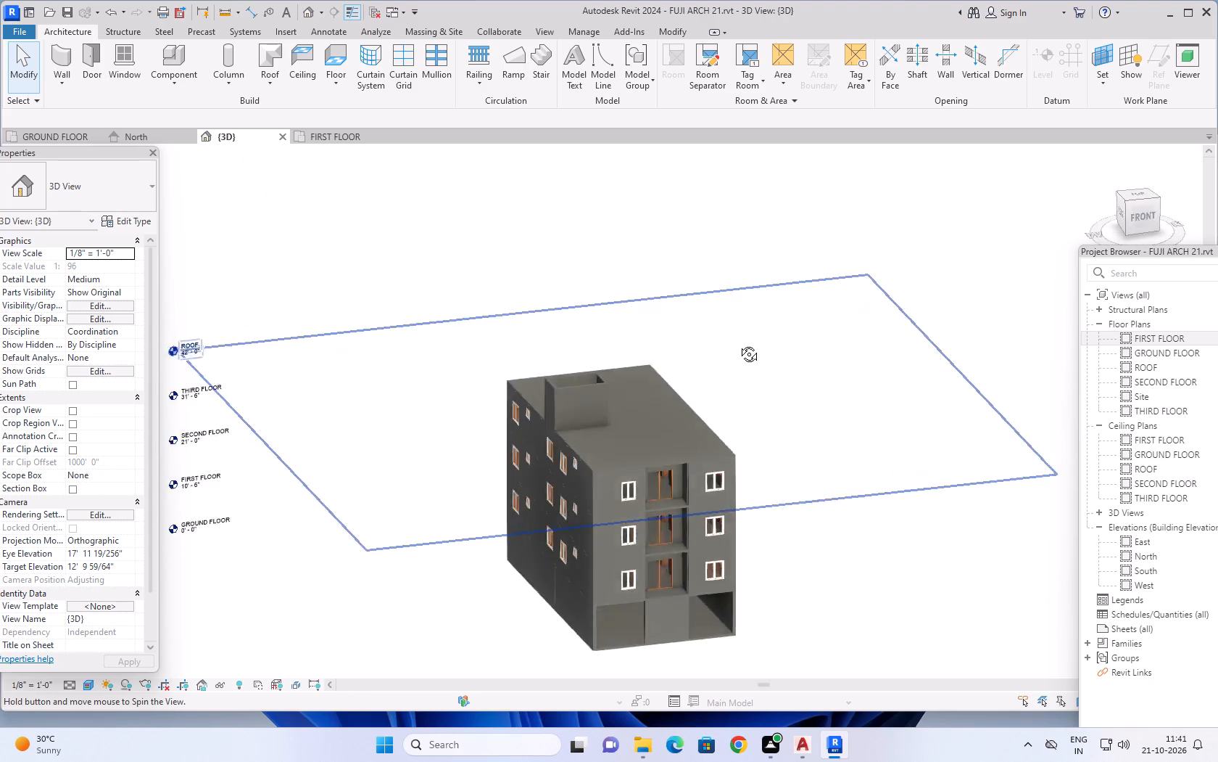
middle_click_drag(738, 343, 539, 389, "shift")
scroll(551, 351, "up", 7)
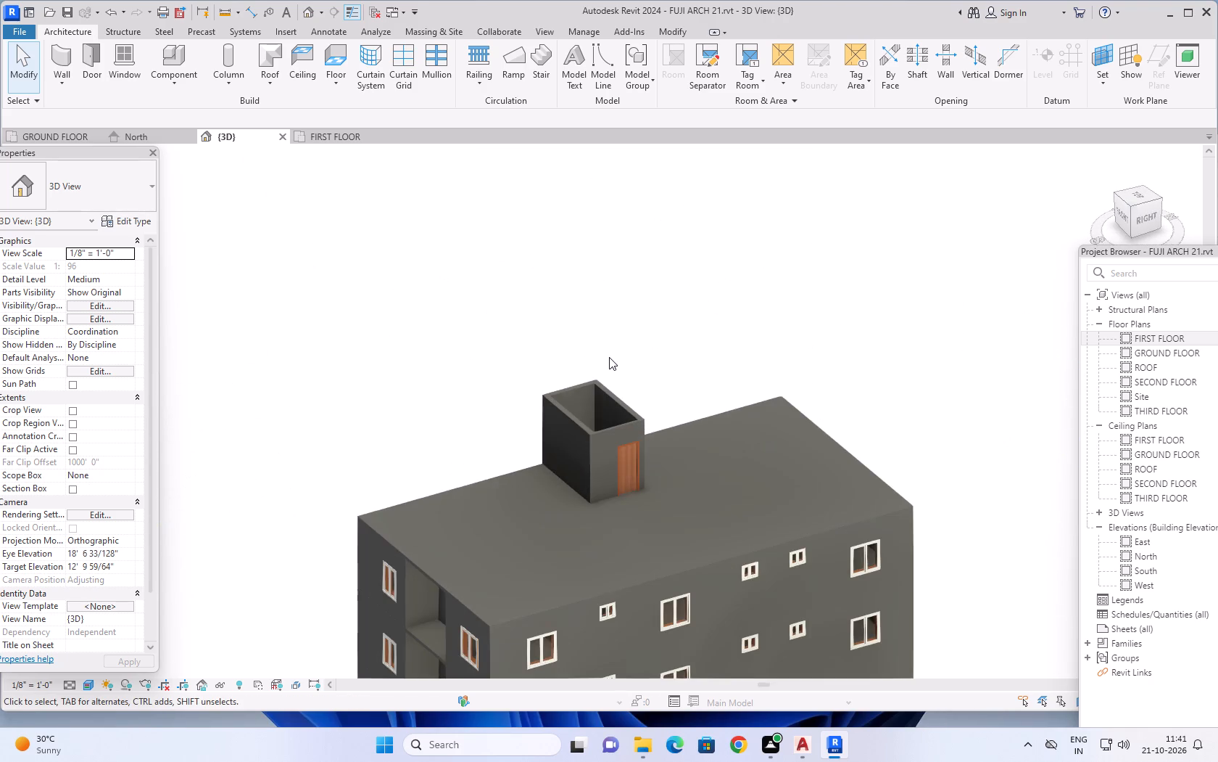
middle_click_drag(613, 338, 626, 283)
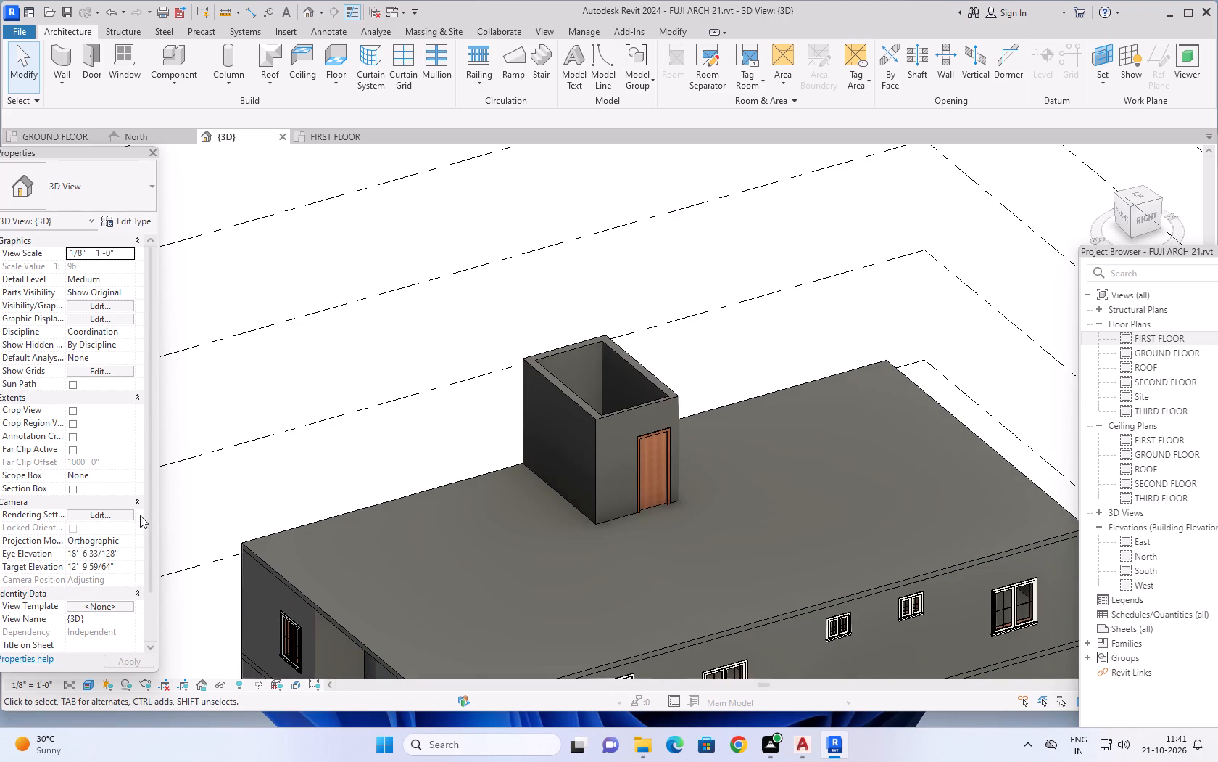
scroll(1180, 380, "down", 2)
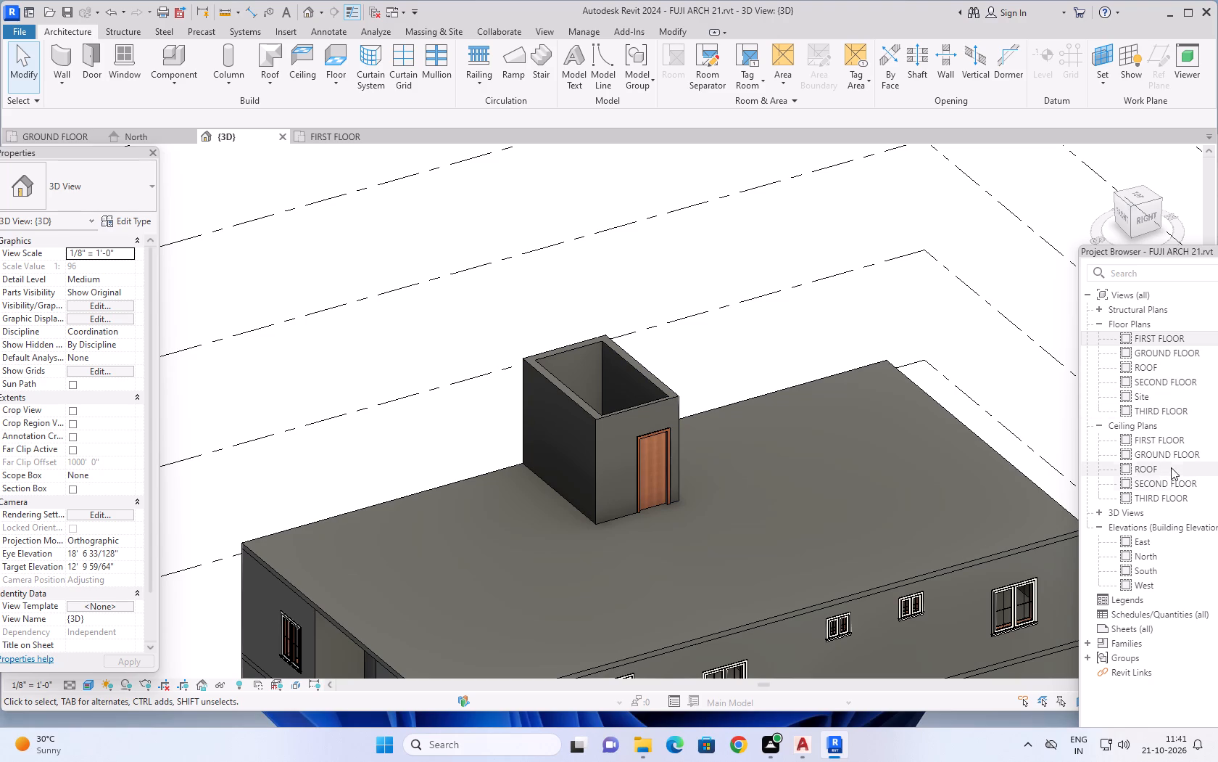
Open the ROOF floor plan at the staircase enclosure.
double_click(1172, 467)
double_click(1156, 372)
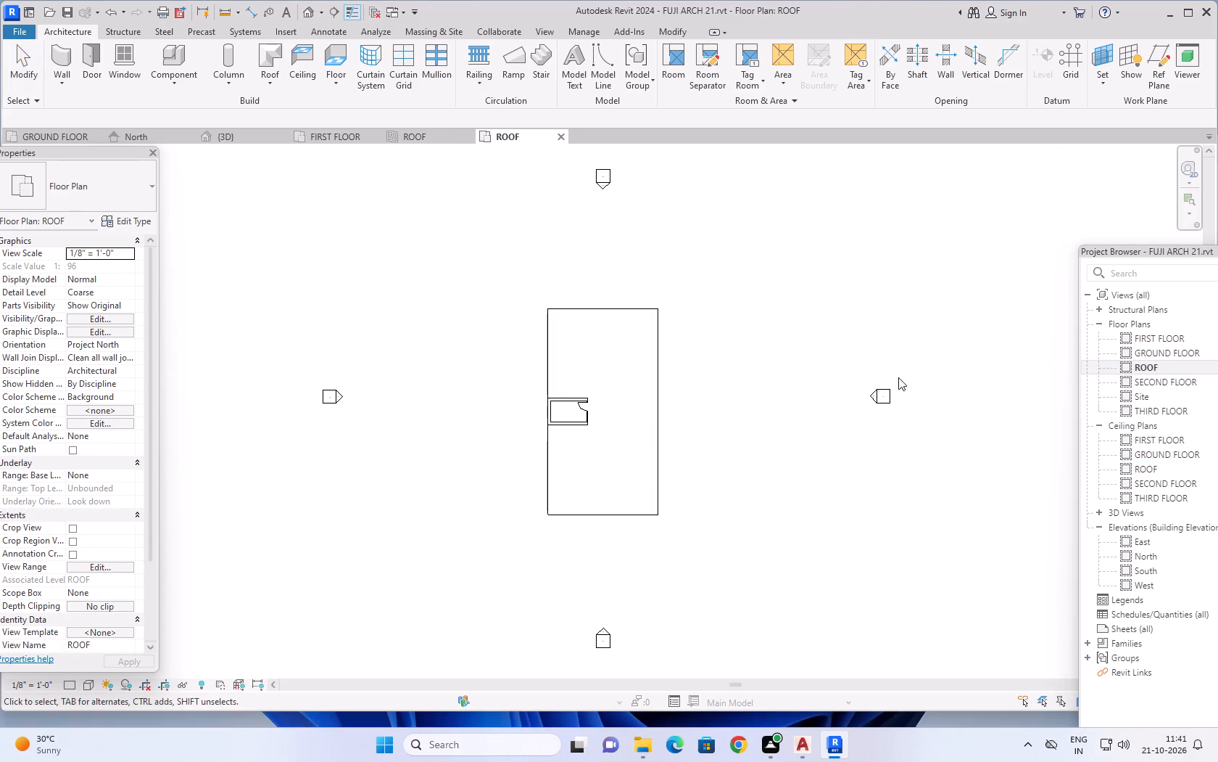
scroll(561, 408, "up", 8)
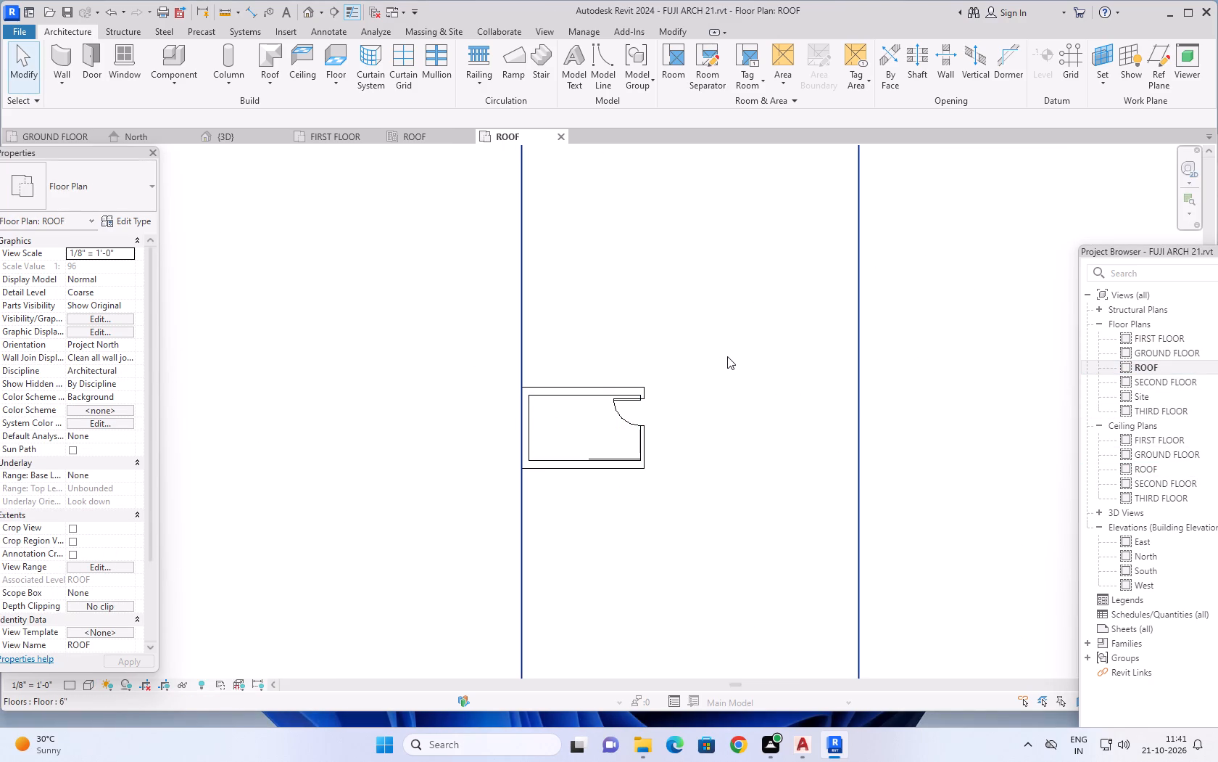
scroll(581, 361, "up", 2)
scroll(697, 301, "down", 3)
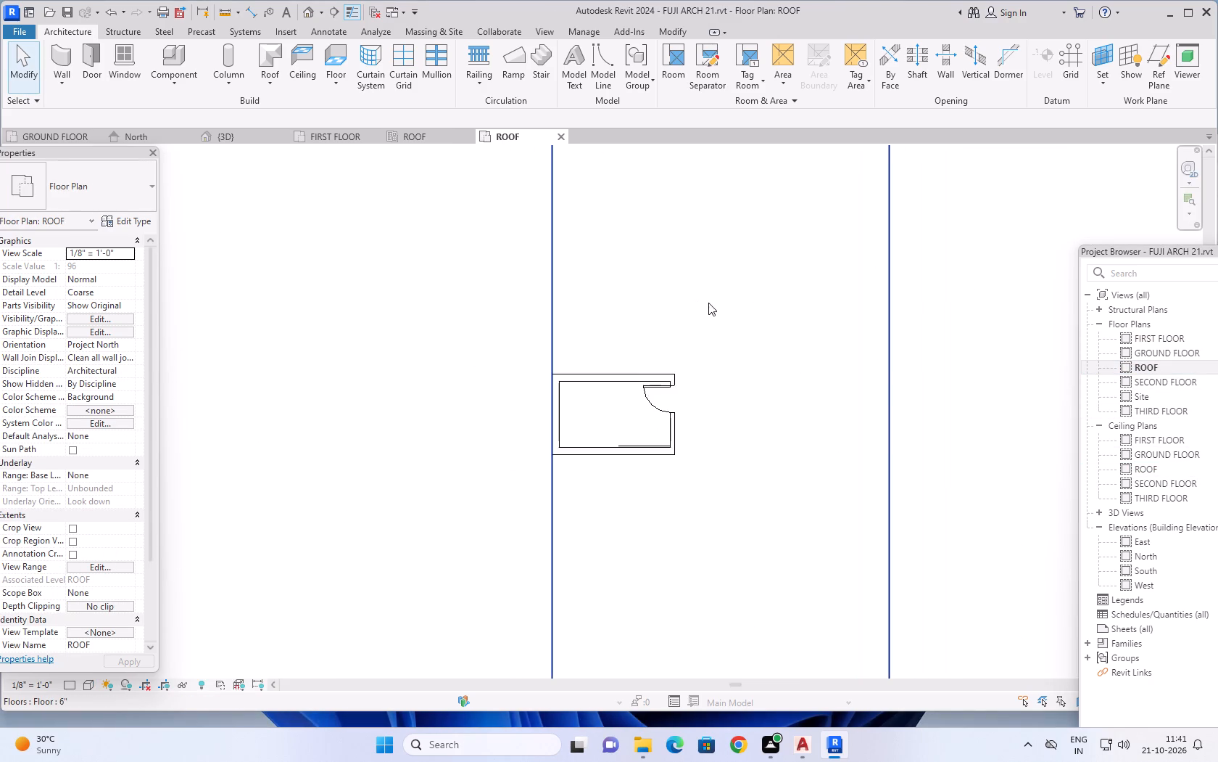
scroll(711, 303, "down", 6)
middle_click_drag(902, 307, 845, 307)
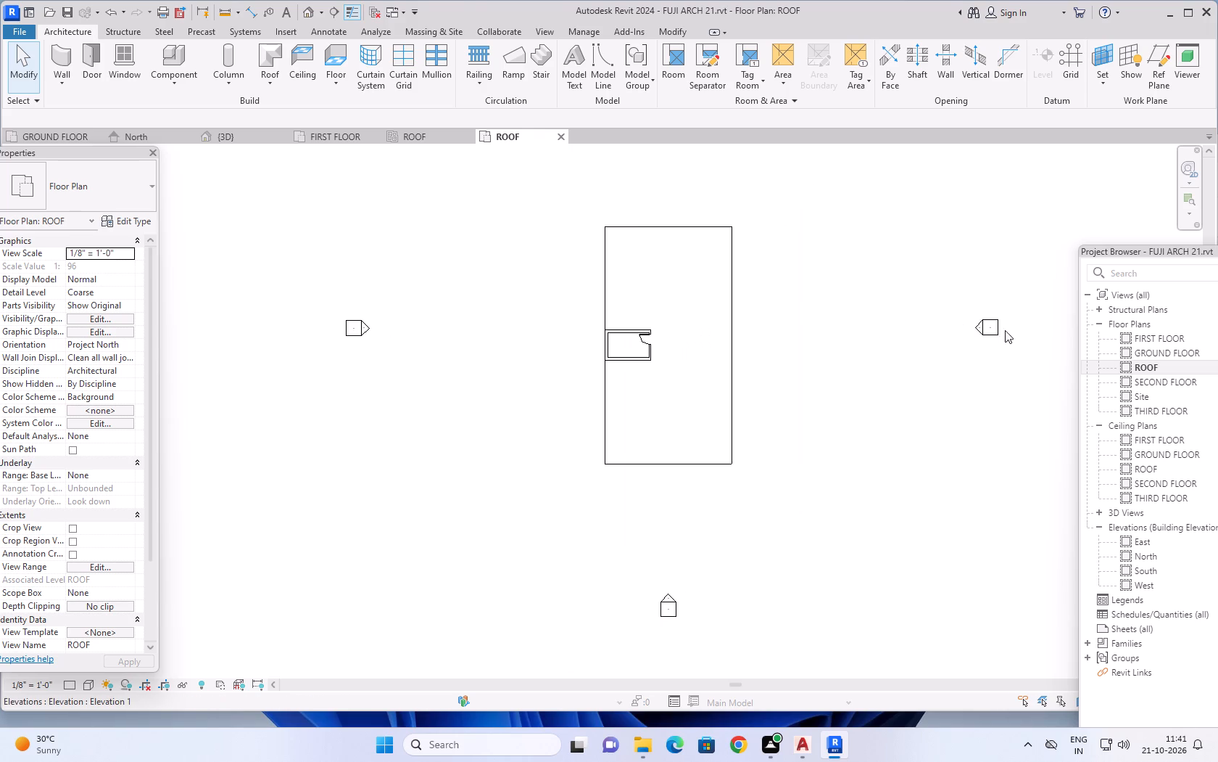
key("Escape")
key("Escape")
key("Escape")
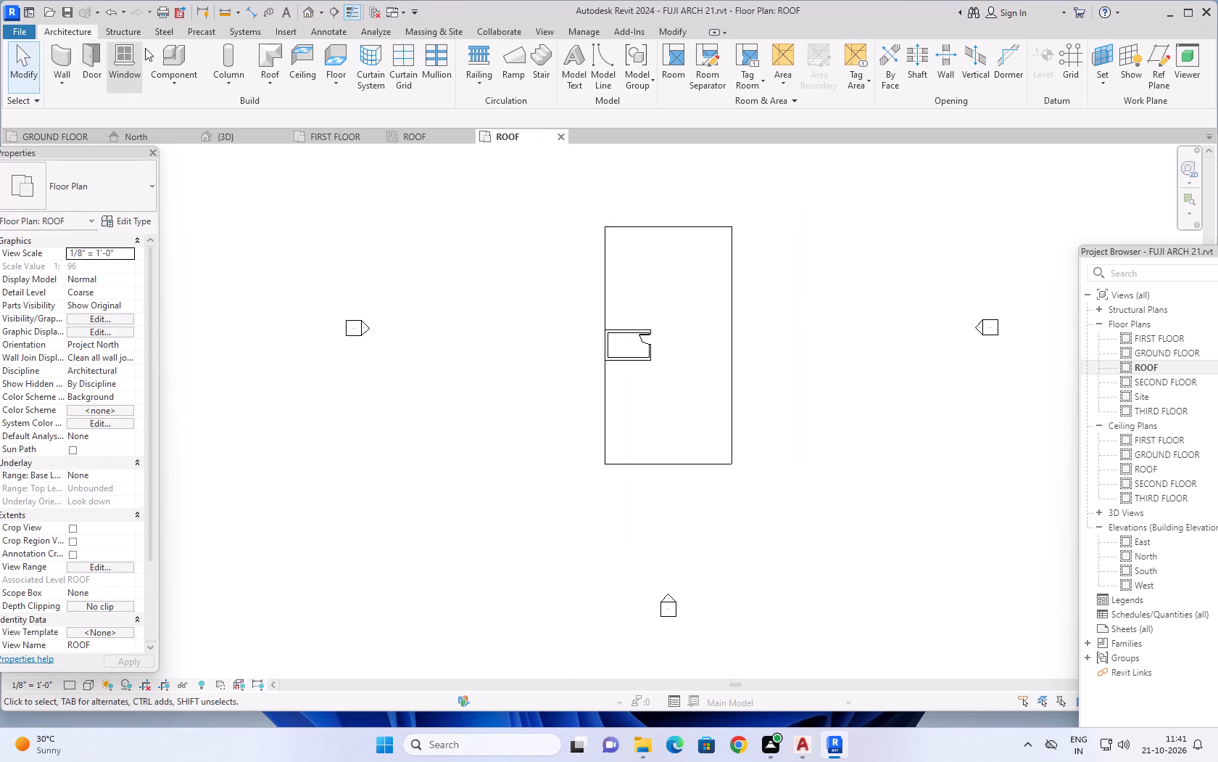
key("Escape")
key("Escape")
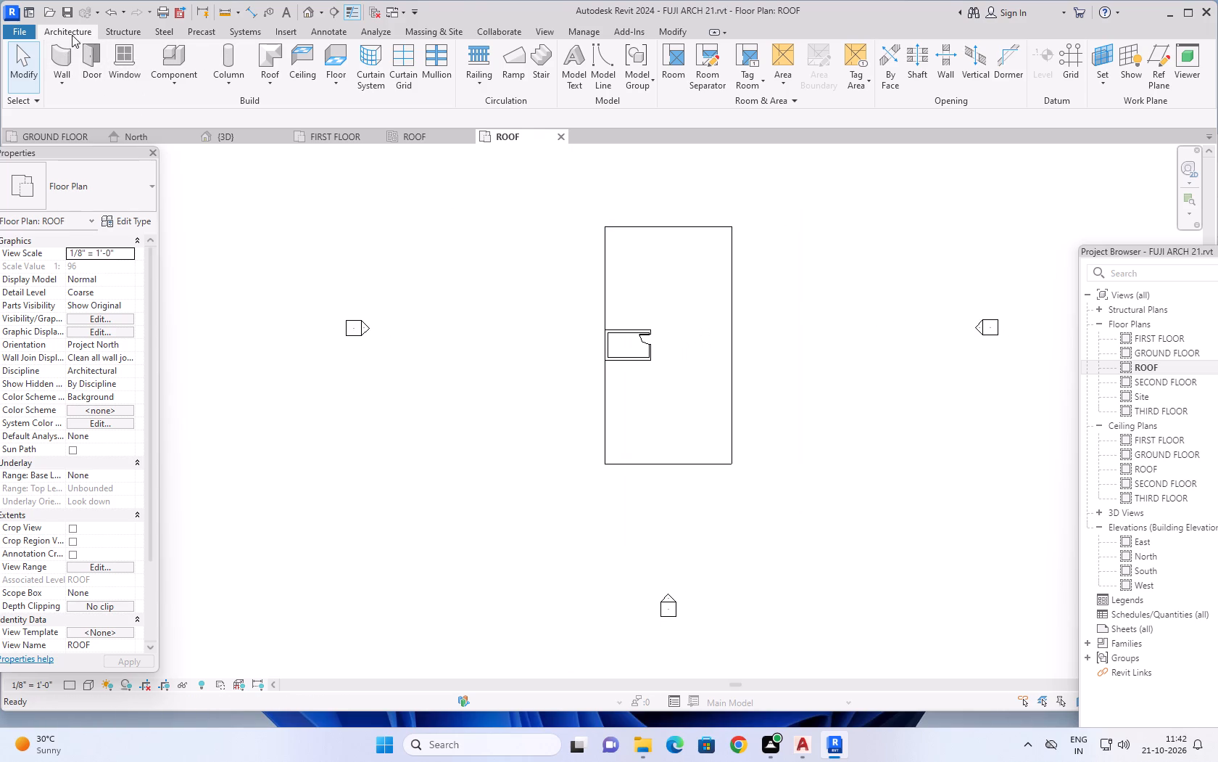
Create a 6" floor on the ROOF level as a rectangle offset 3' outward from the outer corners of the staircase enclosure.
left_click(66, 30)
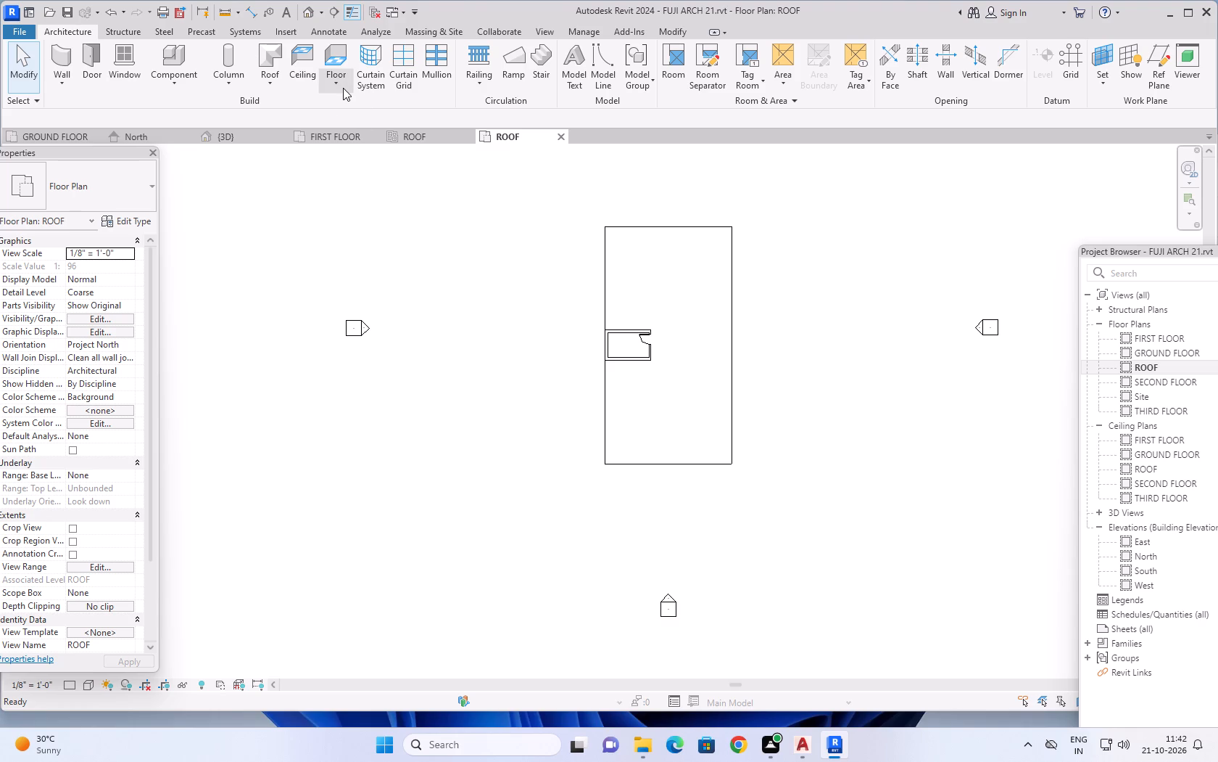
left_click(343, 88)
left_click(340, 110)
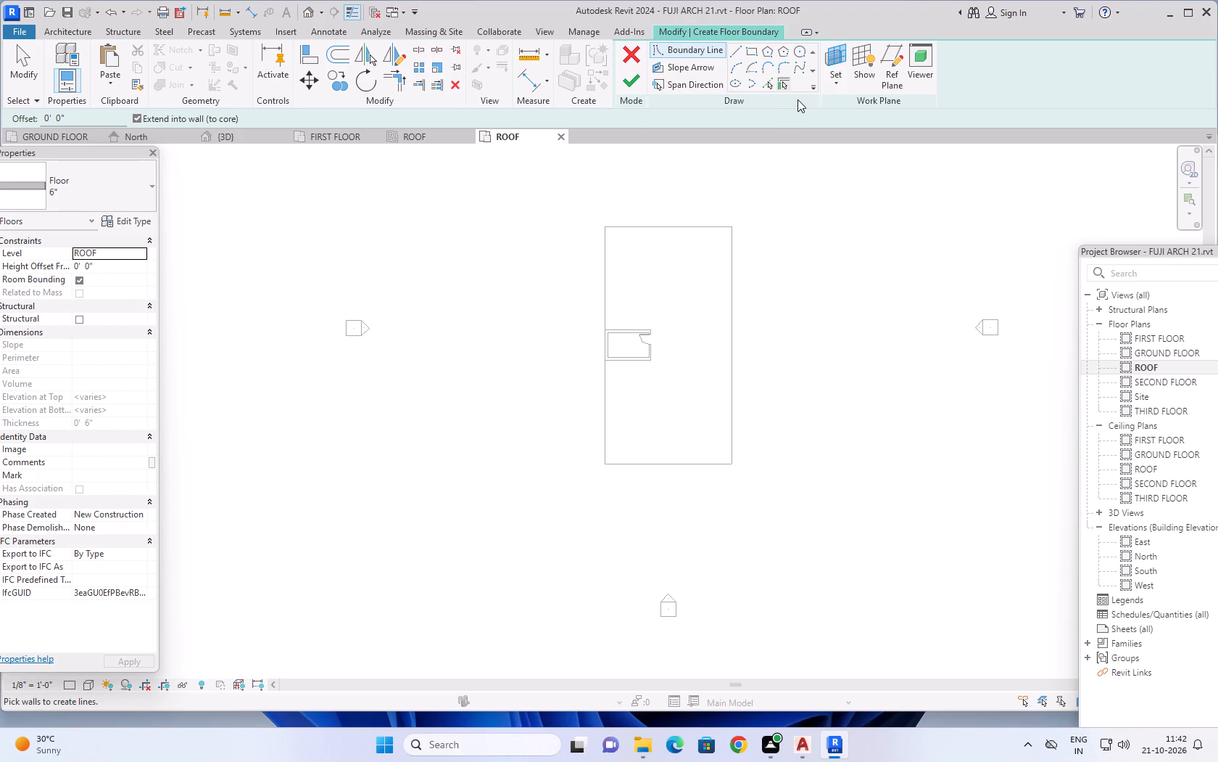
left_click(749, 51)
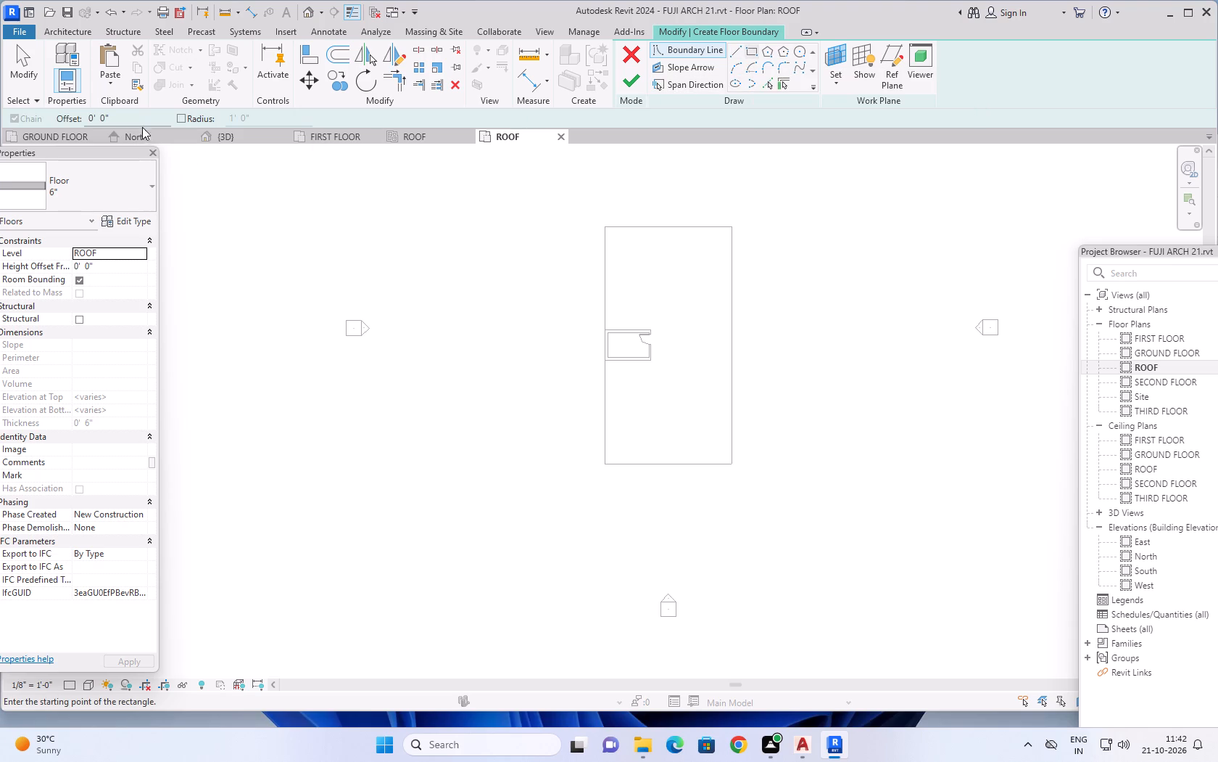
left_click(140, 121)
left_click(137, 117)
key("BackSpace")
key("BackSpace")
key("BackSpace")
key("BackSpace")
key("BackSpace")
key("BackSpace")
key("BackSpace")
key("BackSpace")
key("BackSpace")
key("BackSpace")
key("BackSpace")
key("BackSpace")
key("BackSpace")
key("BackSpace")
key("BackSpace")
key("3")
key("apostrophe")
key("Return")
scroll(642, 335, "up", 4)
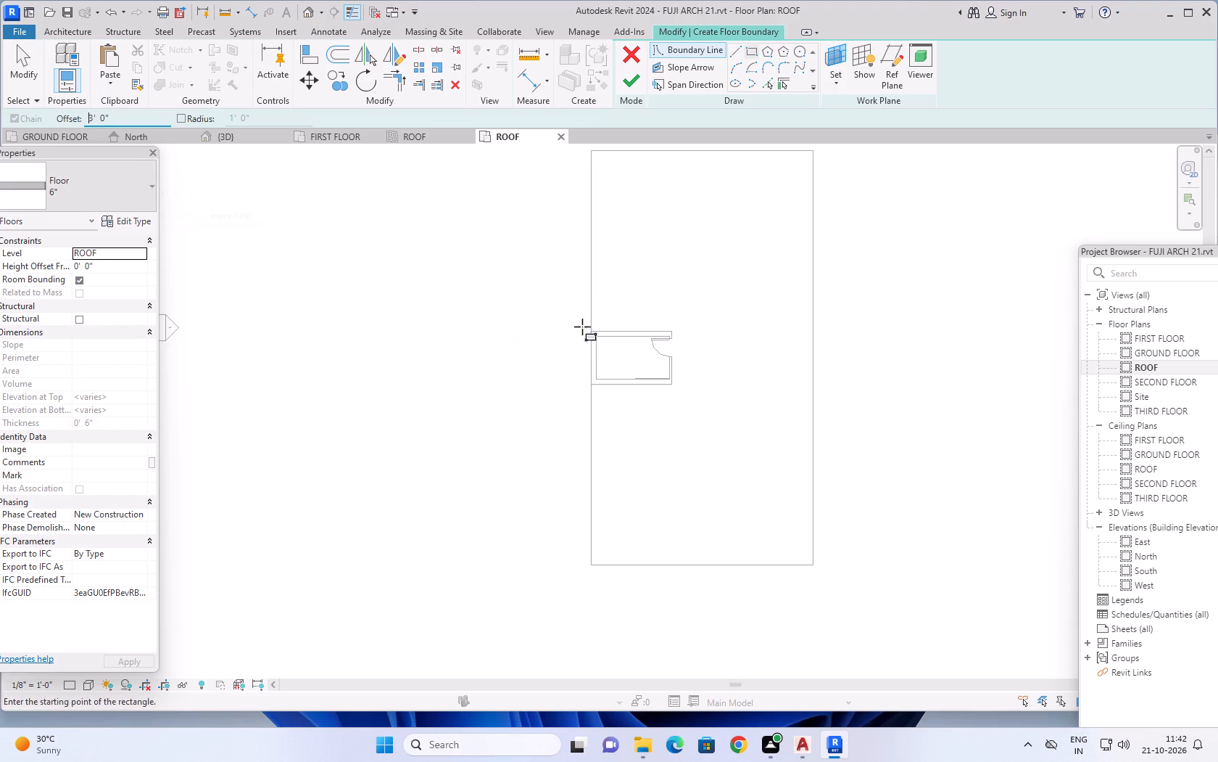
scroll(588, 336, "up", 11)
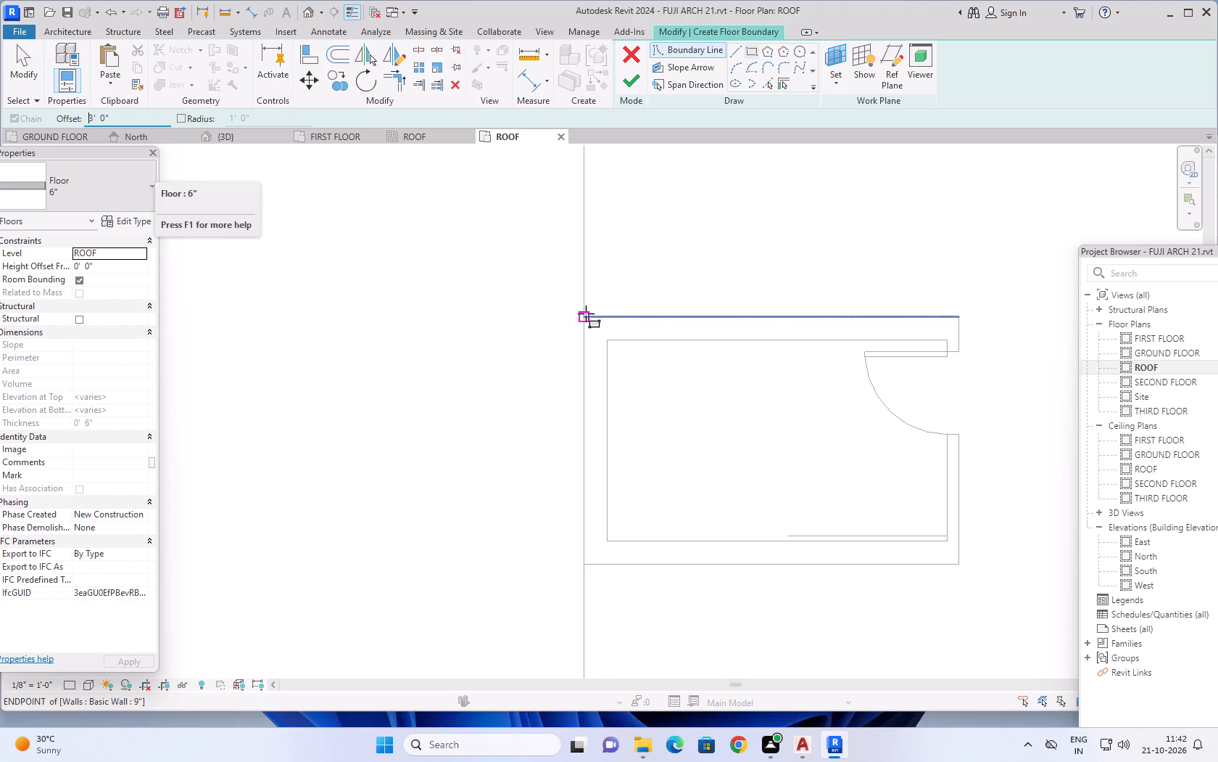
left_click(586, 314)
scroll(848, 451, "down", 3)
middle_click_drag(845, 452, 760, 371)
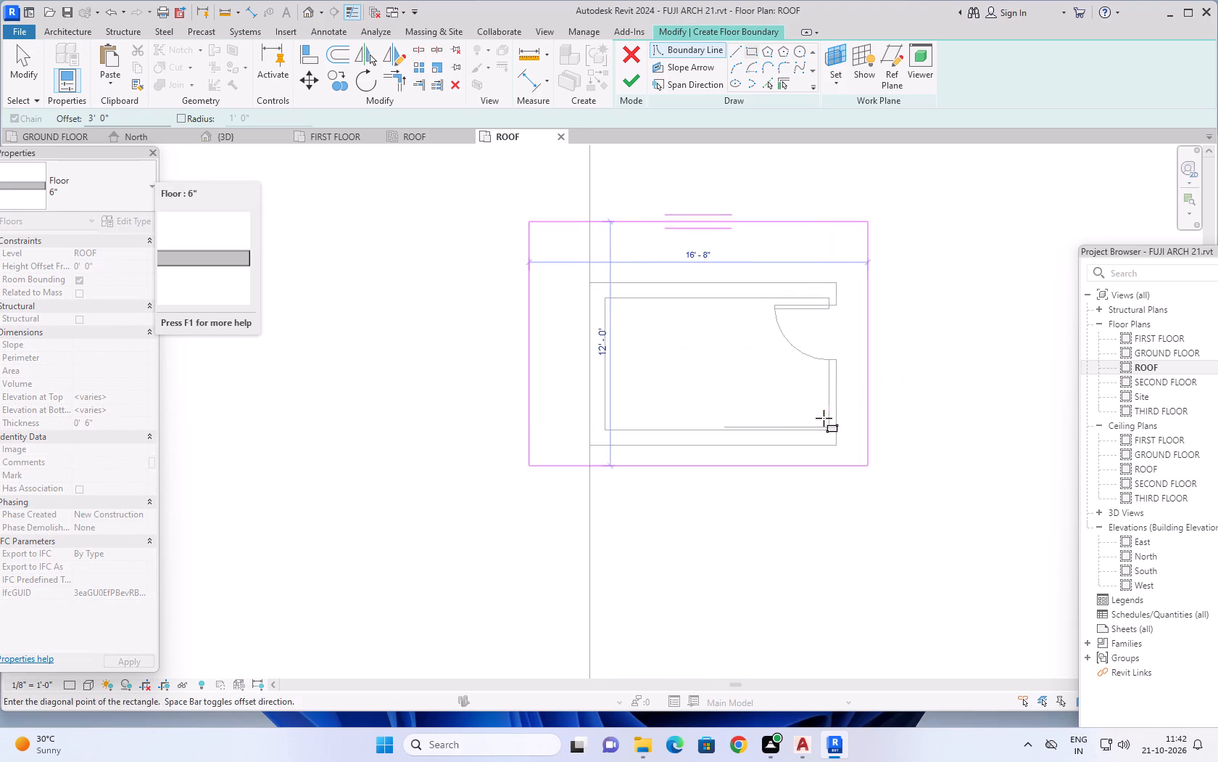
scroll(850, 448, "up", 4)
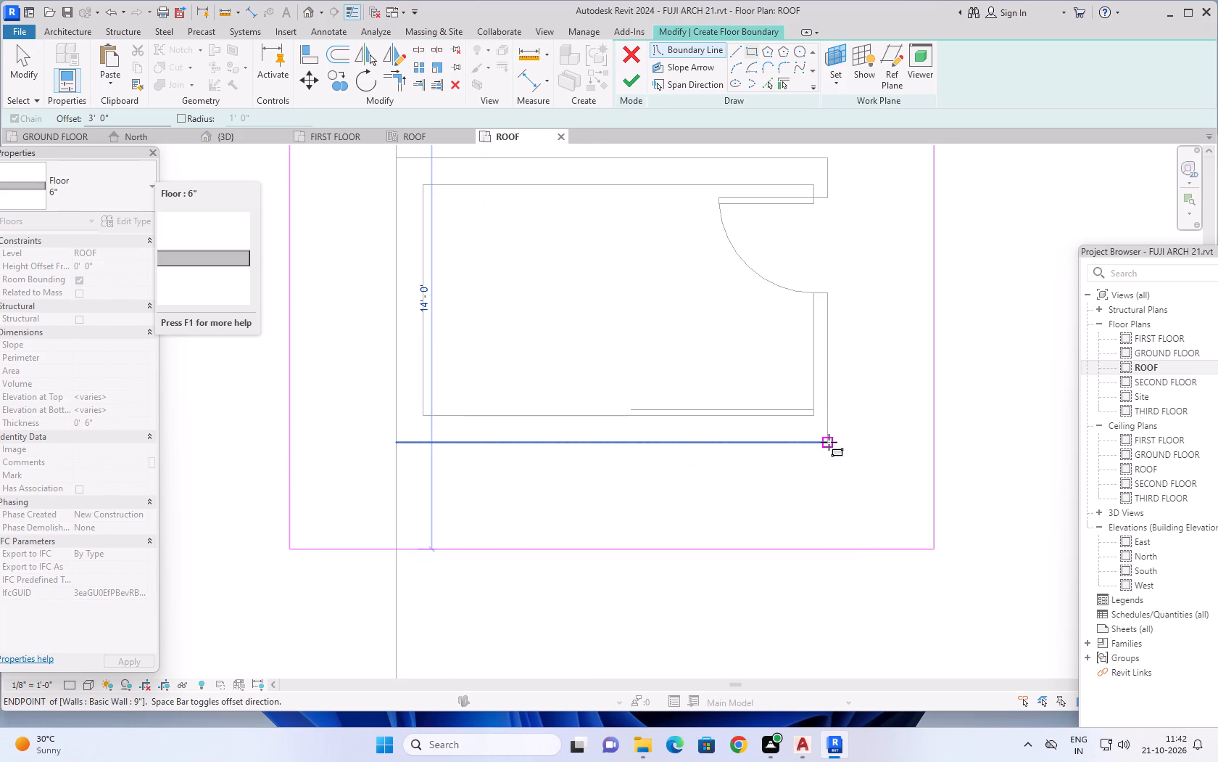
left_click(829, 442)
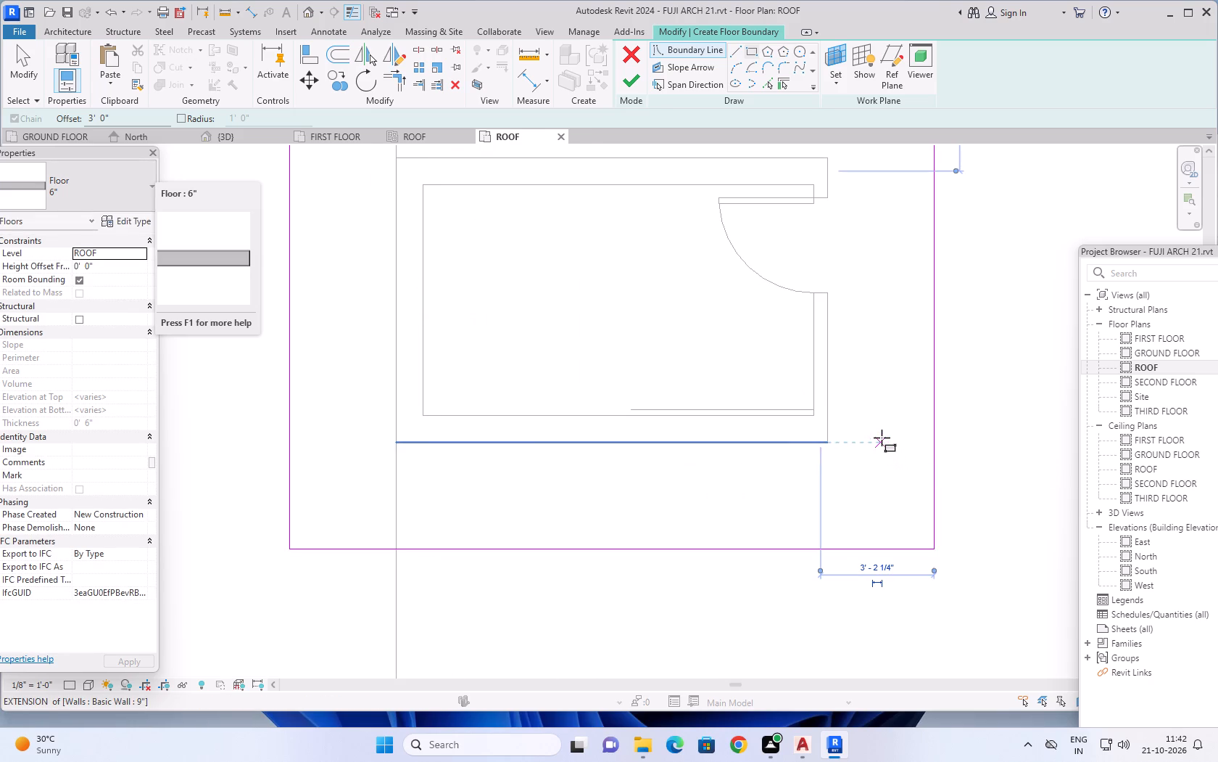
key("Escape")
key("Escape")
scroll(662, 365, "down", 5)
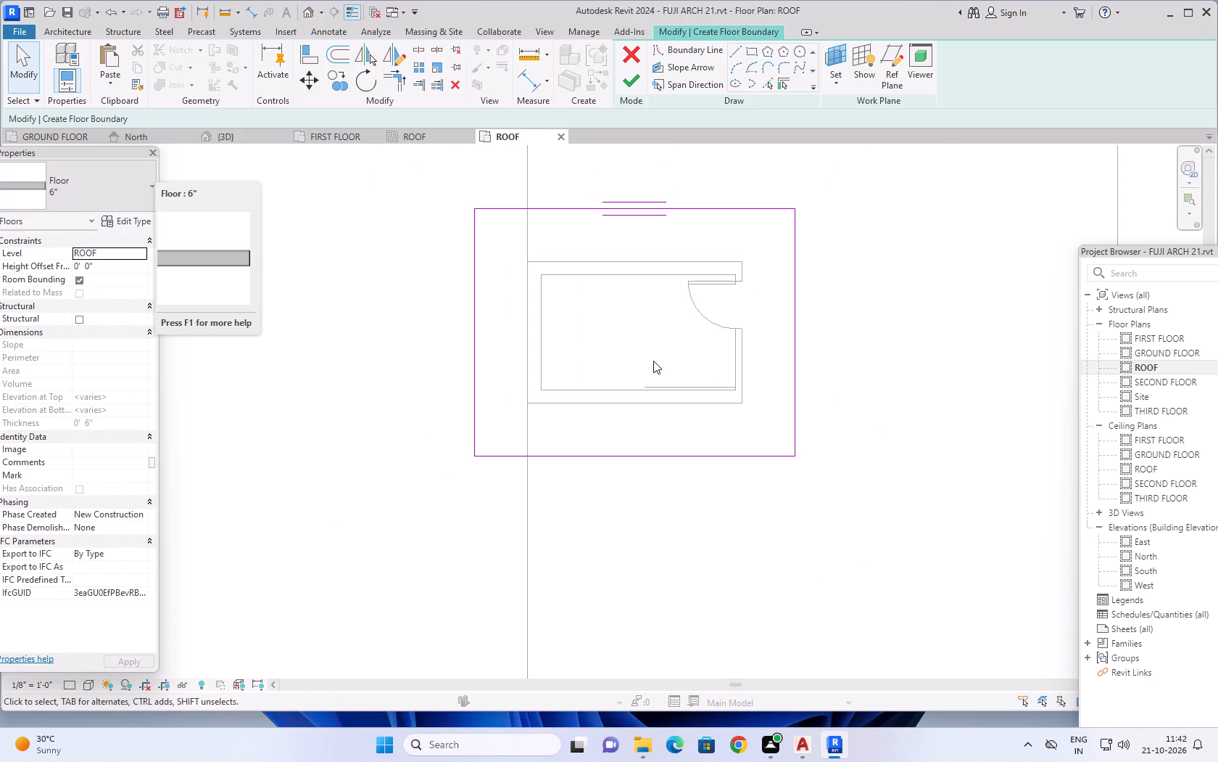
left_click(623, 81)
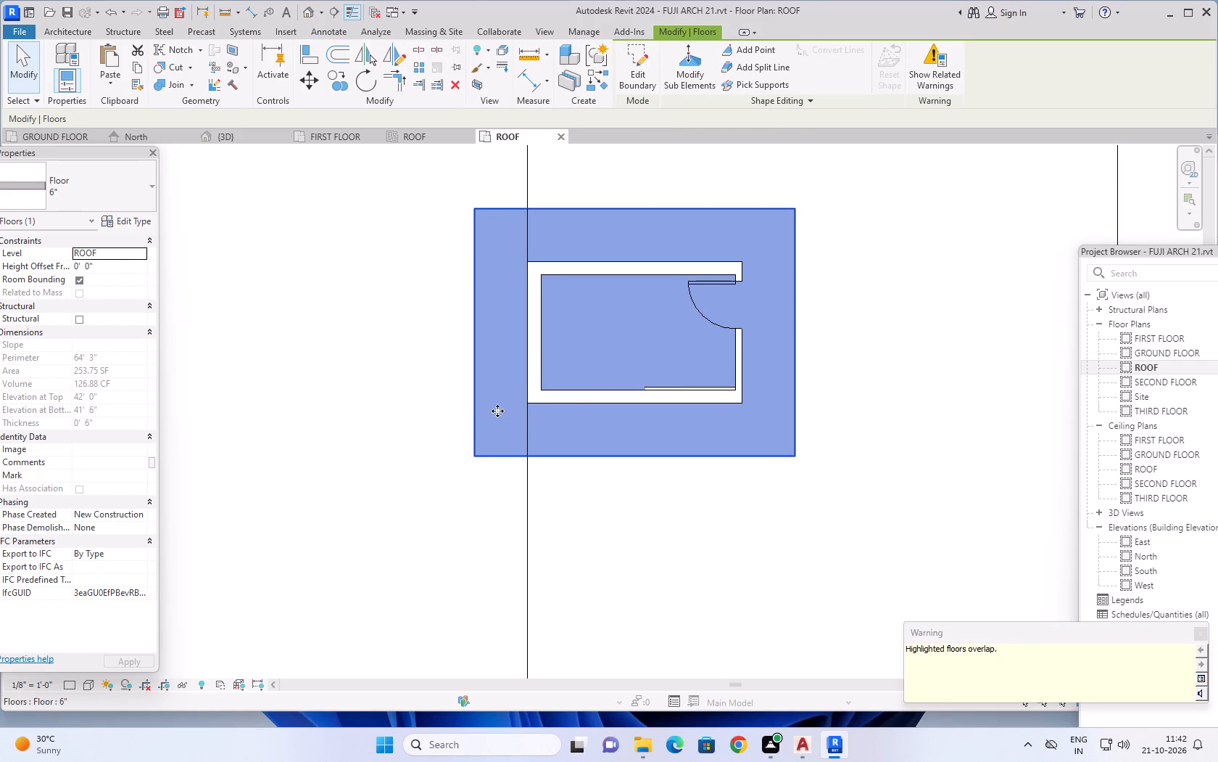
Examine the new slab's height against the staircase enclosure and the levels in the North elevation.
middle_click_drag(408, 436, 458, 355, "shift")
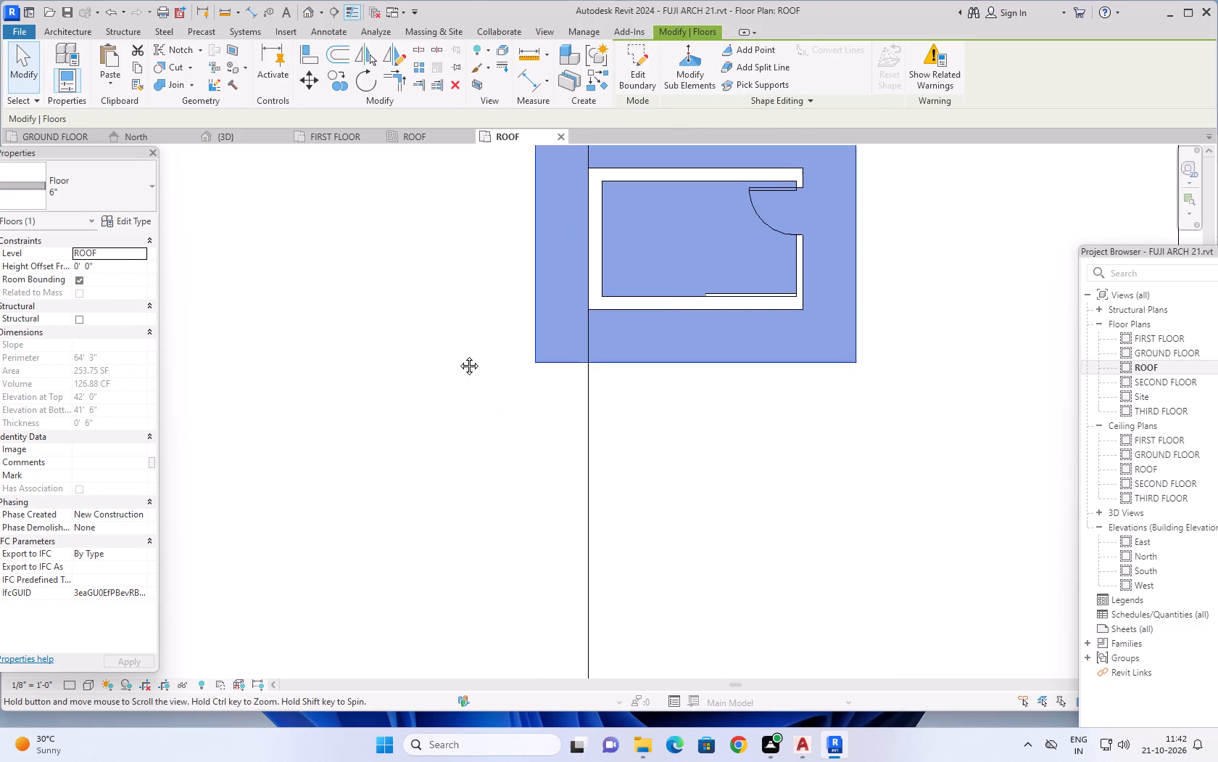
middle_click_drag(458, 355, 378, 428, "shift")
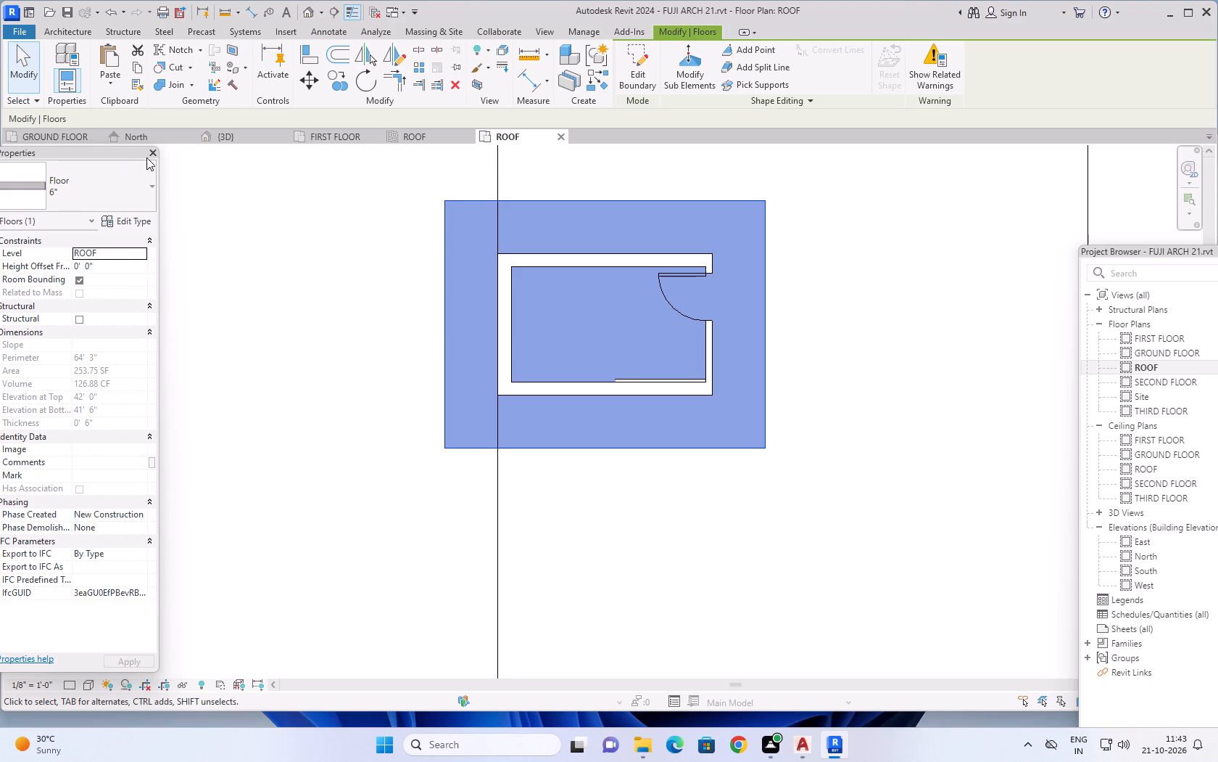
left_click(145, 138)
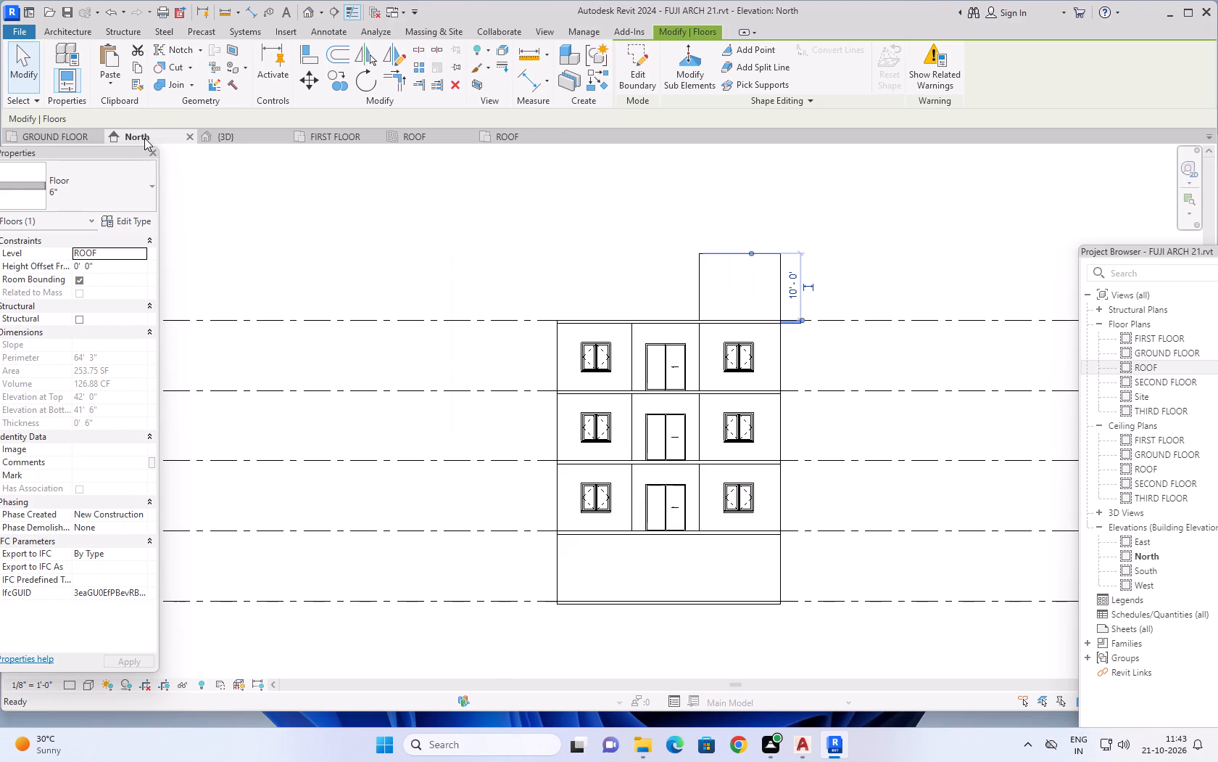
scroll(774, 253, "down", 2)
middle_click_drag(902, 235, 636, 273)
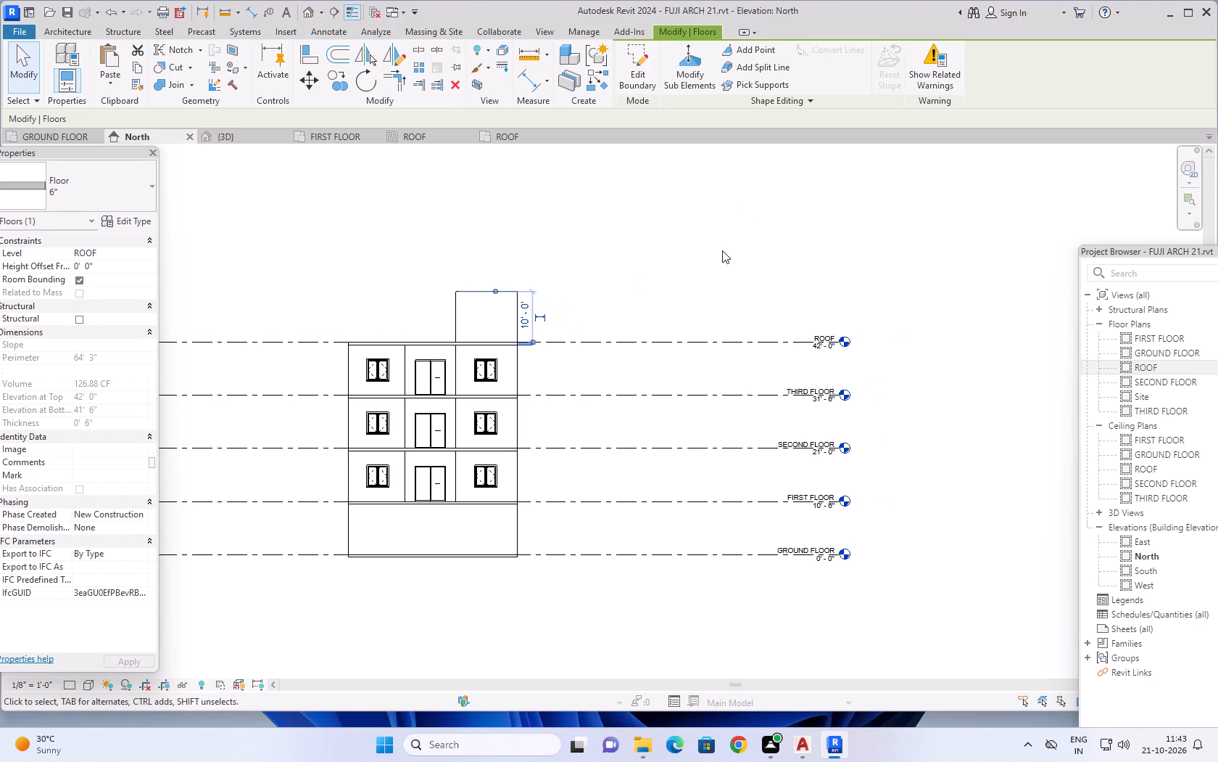
key("Escape")
key("Escape")
scroll(577, 337, "up", 6)
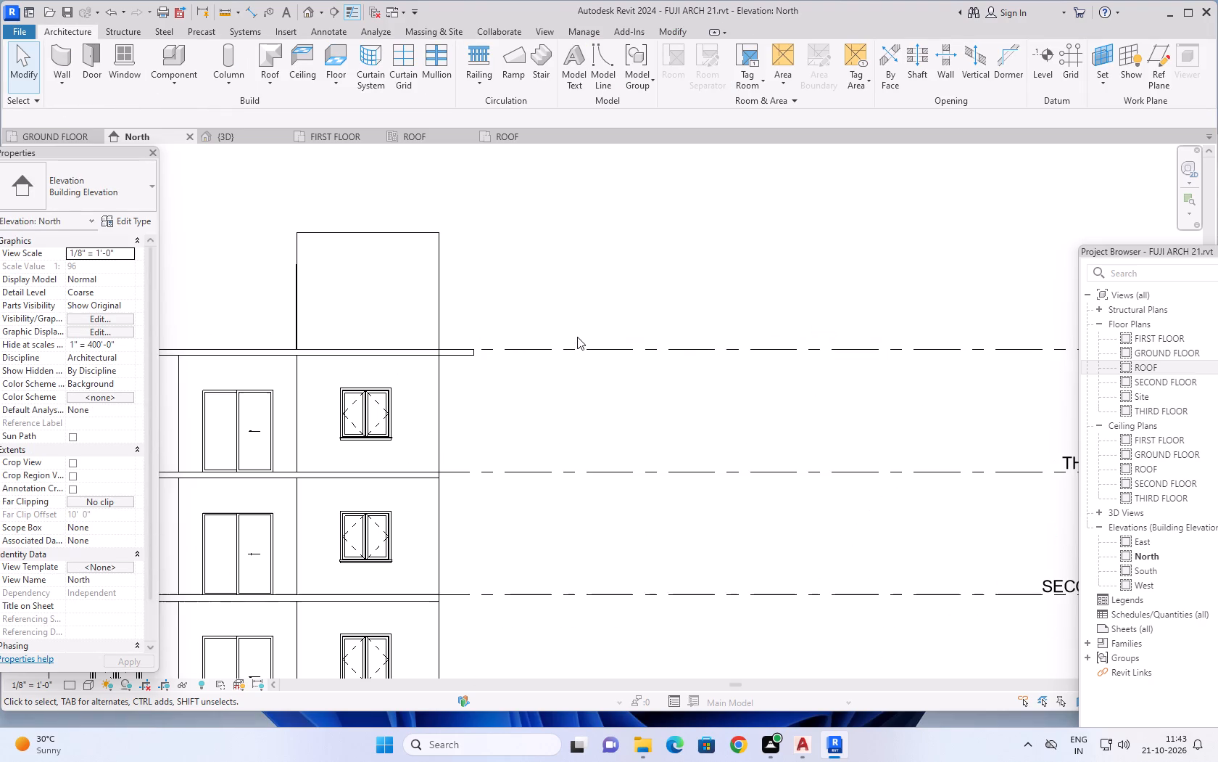
middle_click_drag(638, 294, 703, 282)
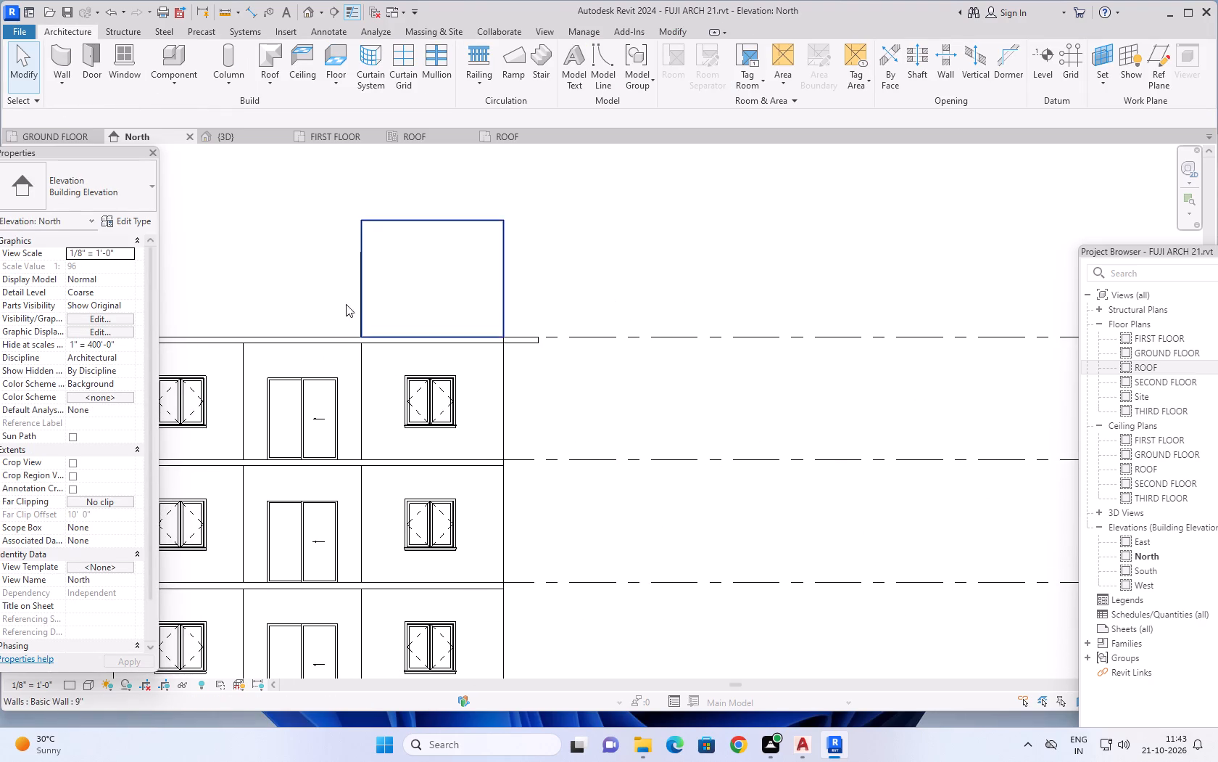
scroll(344, 304, "up", 11)
scroll(381, 282, "down", 9)
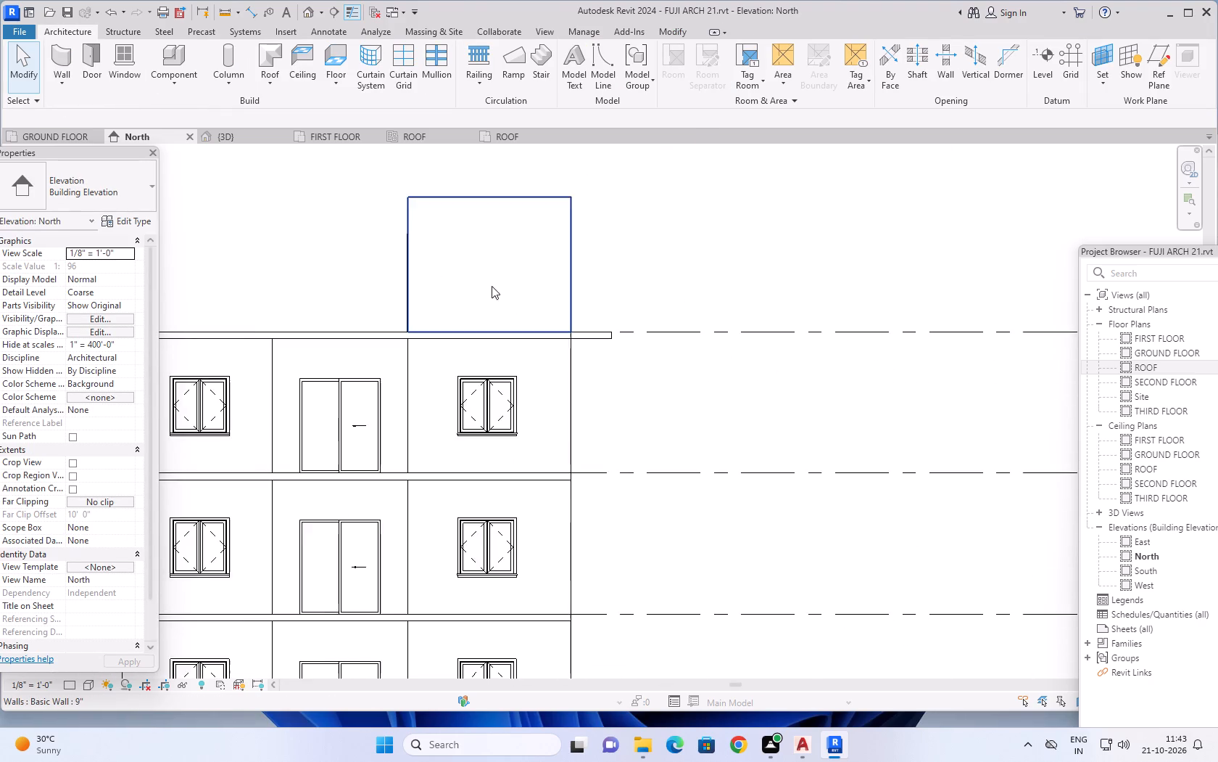
scroll(492, 286, "down", 5)
middle_click(782, 271)
scroll(782, 274, "down", 3)
middle_click_drag(805, 255, 776, 278)
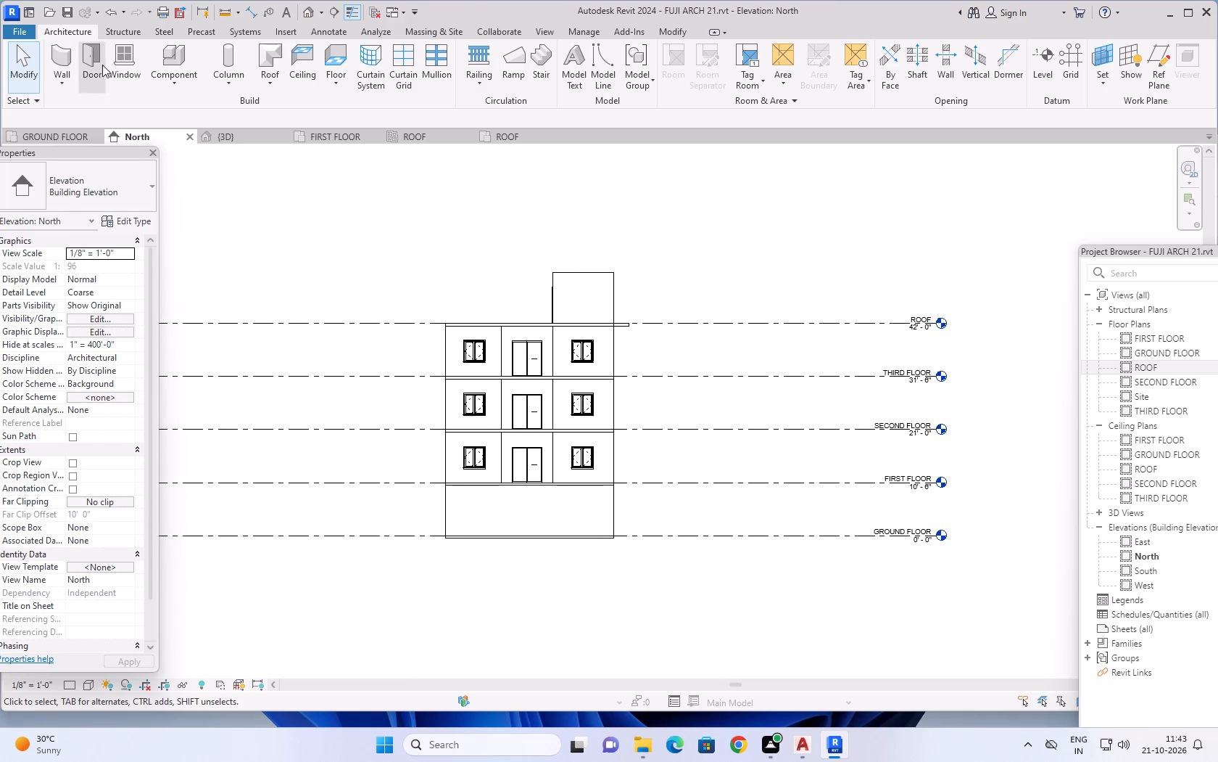
Add a level 10' 6" above the ROOF level by picking the ROOF level line in the North elevation.
left_click(1042, 52)
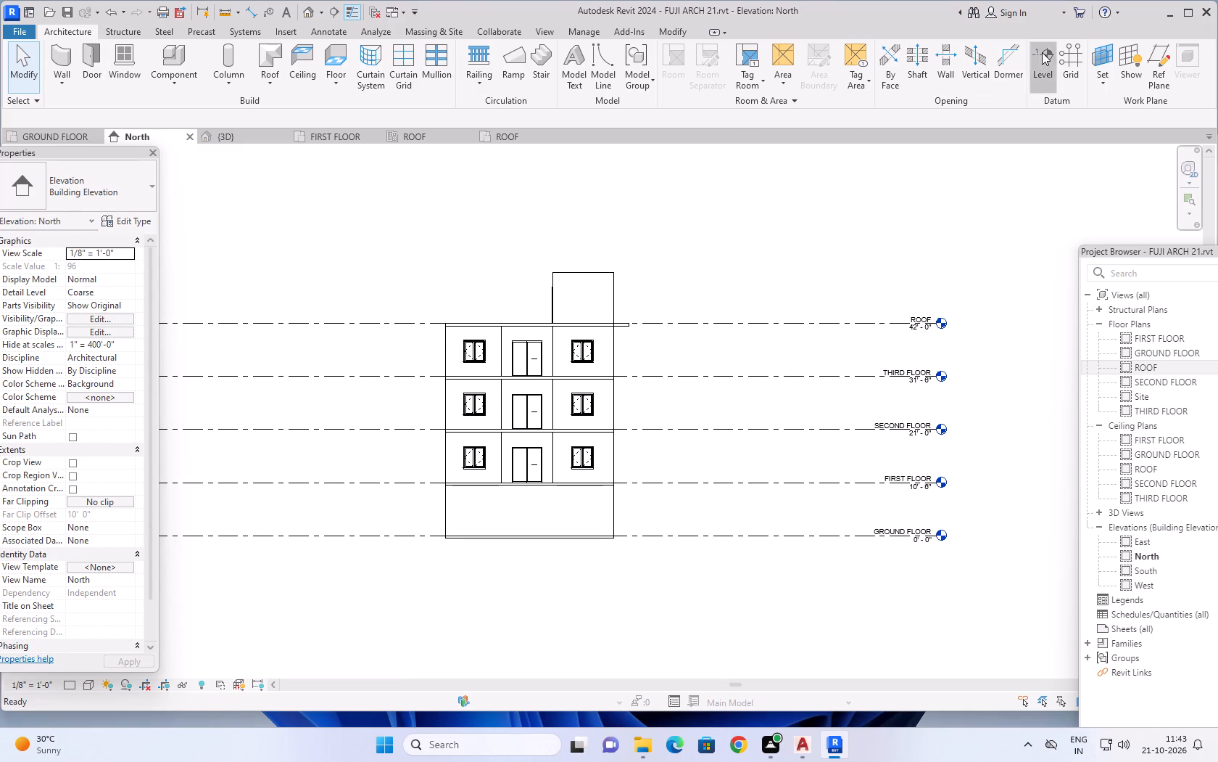
left_click(347, 115)
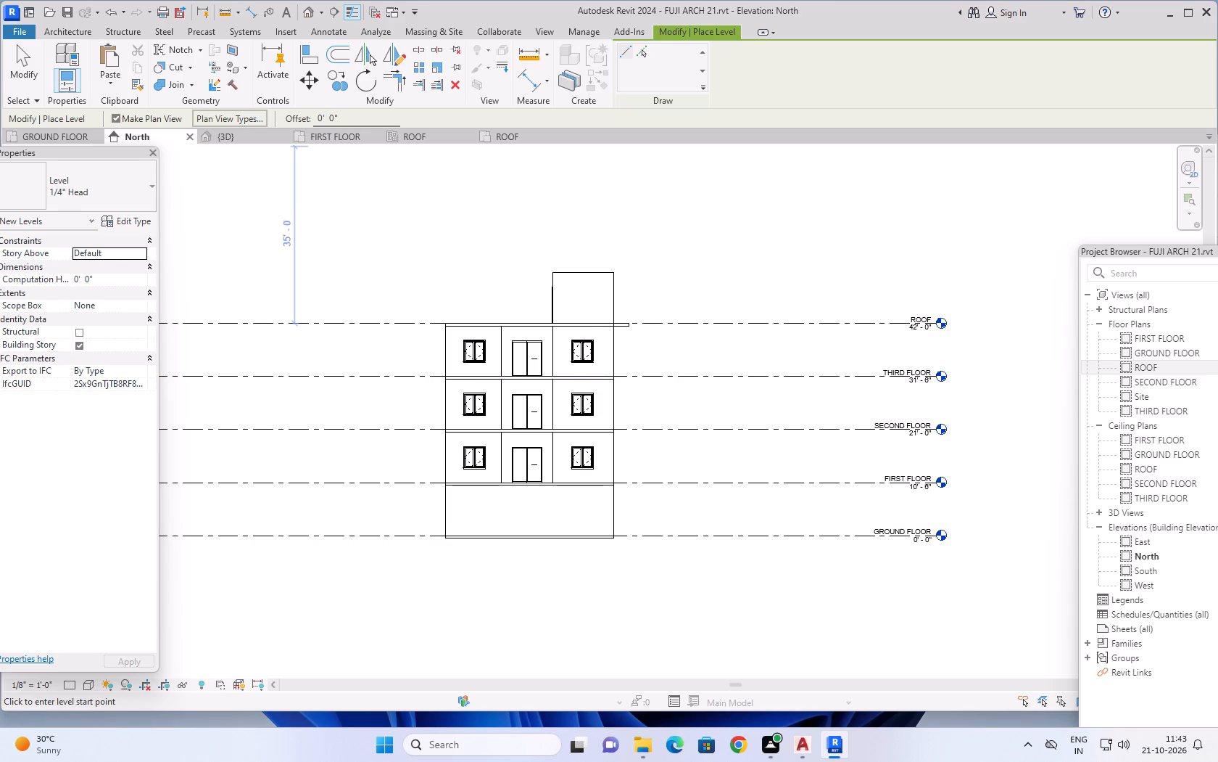
key("BackSpace")
key("BackSpace")
key("BackSpace")
key("BackSpace")
key("BackSpace")
key("BackSpace")
key("BackSpace")
key("BackSpace")
key("BackSpace")
key("BackSpace")
key("BackSpace")
key("BackSpace")
key("BackSpace")
key("BackSpace")
key("BackSpace")
key("BackSpace")
type("10'6")
key("shift+quotedbl")
key("Return")
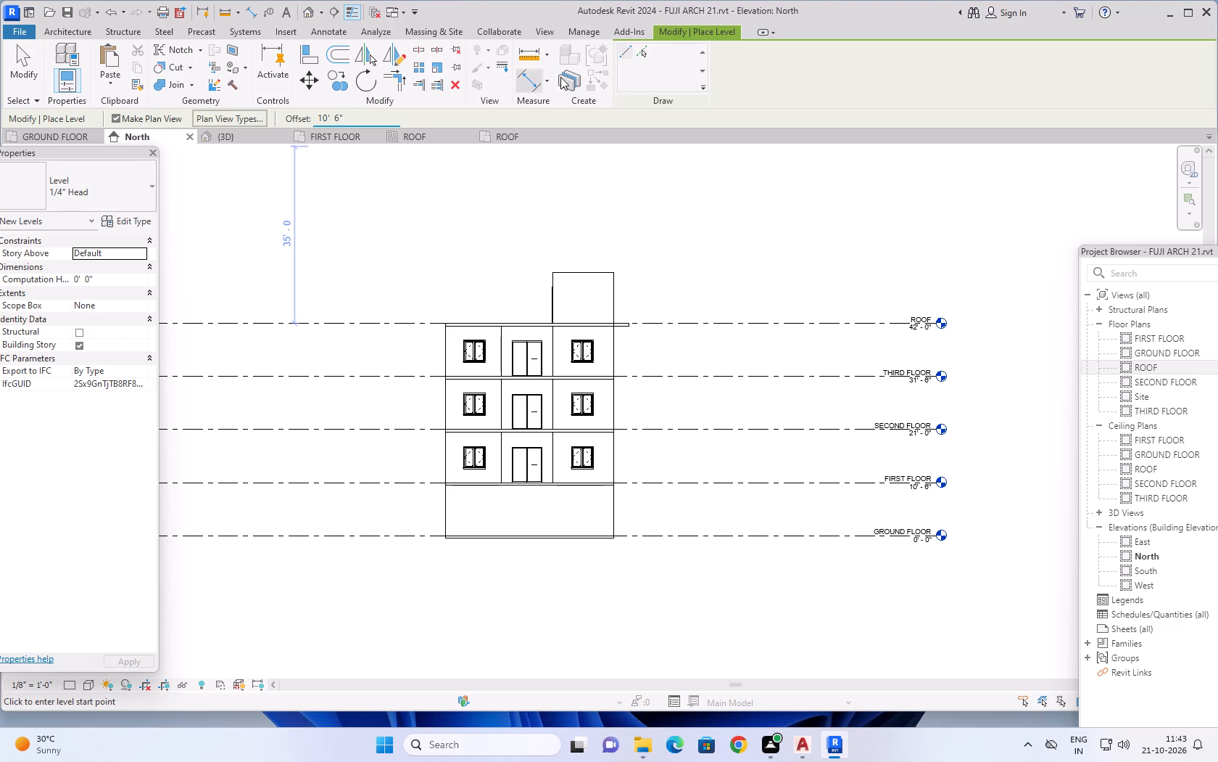
left_click(639, 50)
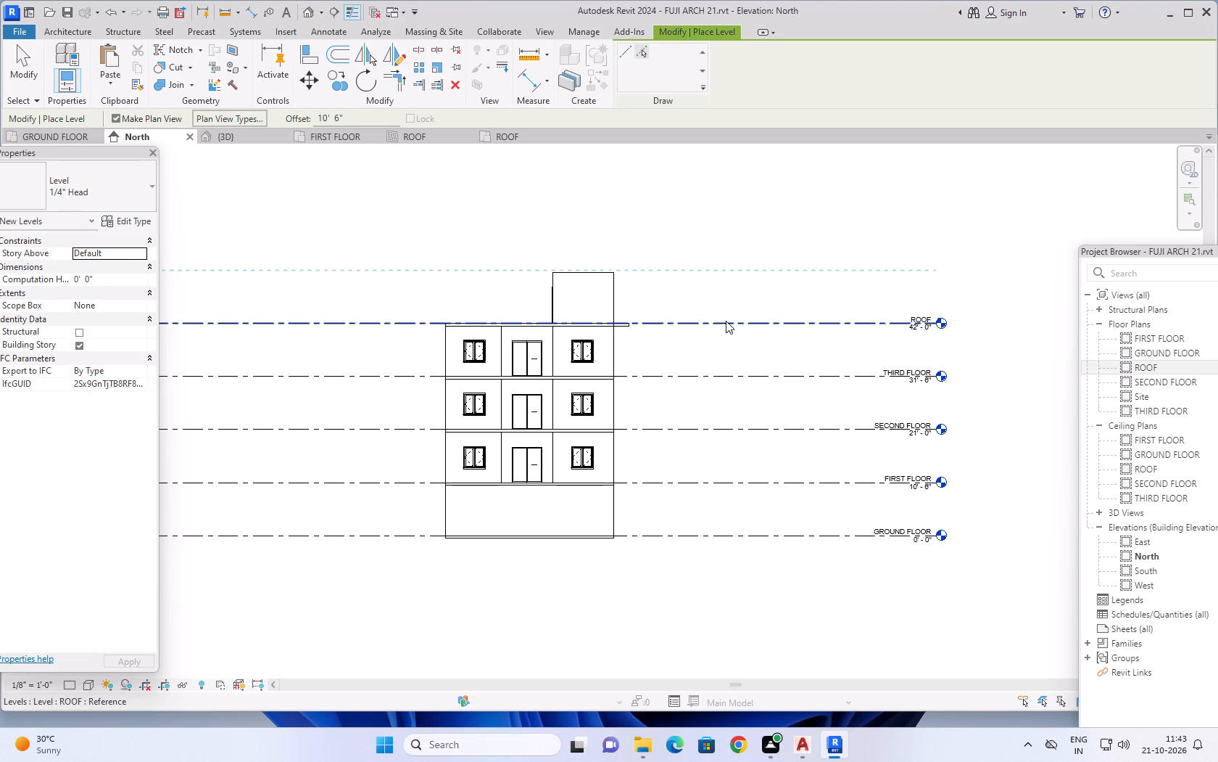
left_click(726, 321)
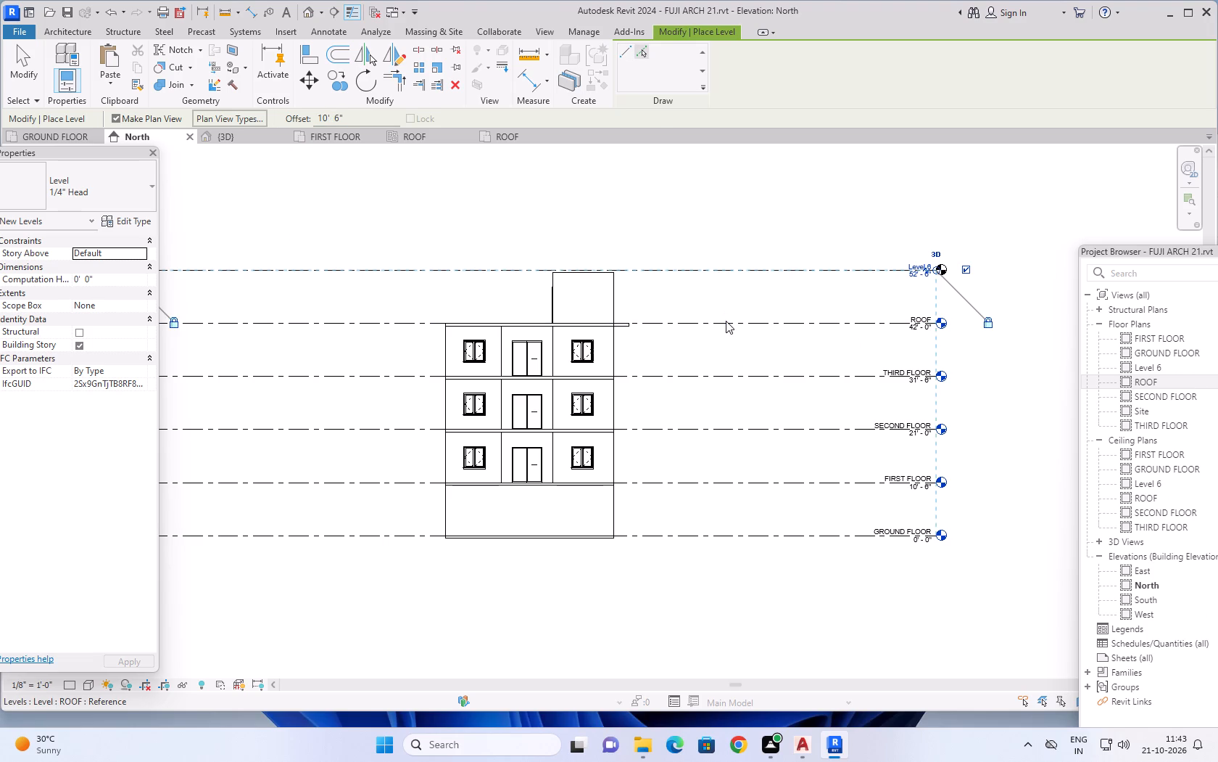
scroll(805, 181, "down", 1)
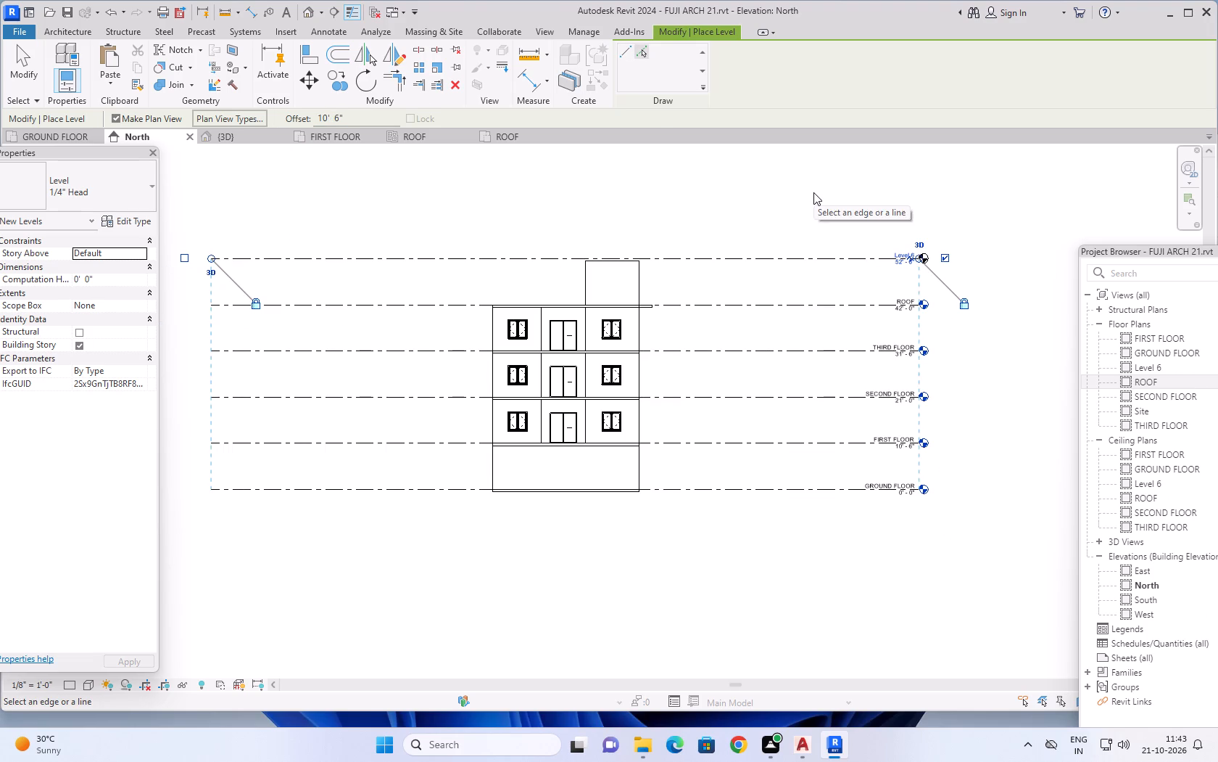
key("Escape")
key("Escape")
key("Escape")
Examine the new top level against the staircase enclosure's height and the other level heads in the North elevation.
scroll(913, 273, "up", 1)
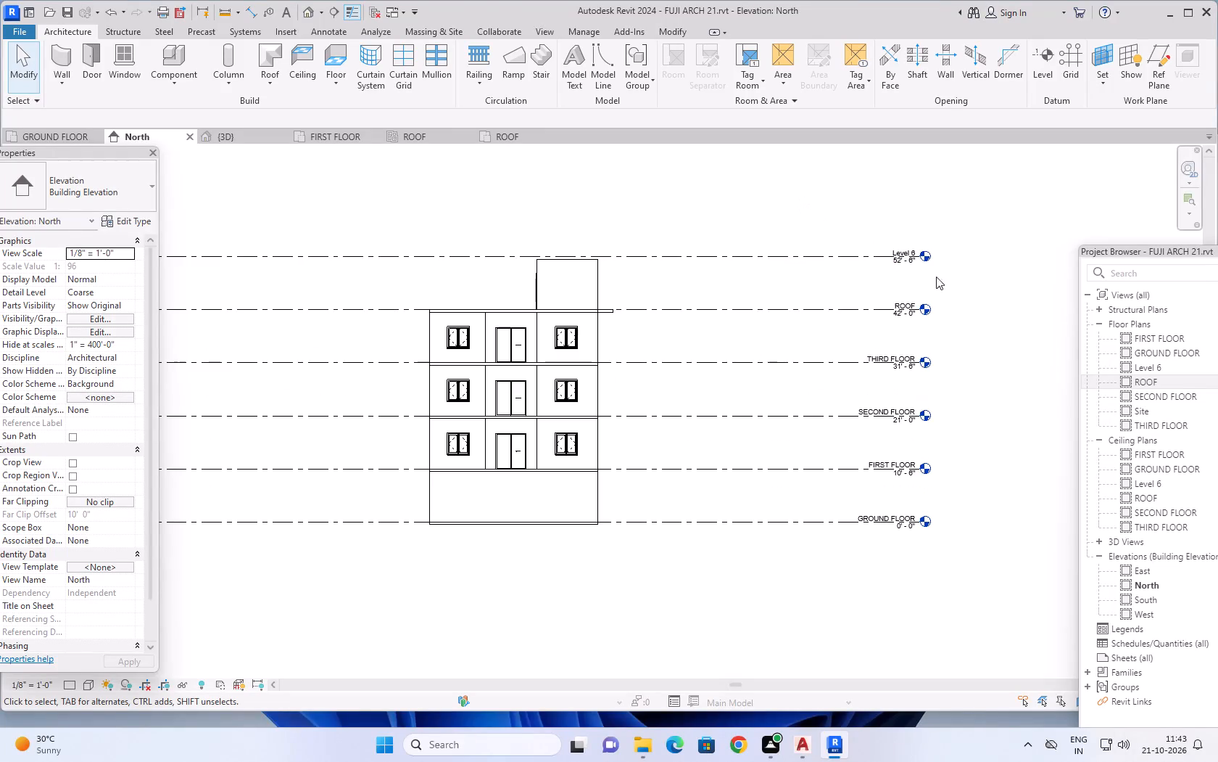
scroll(923, 284, "up", 2)
middle_click_drag(725, 201, 665, 269)
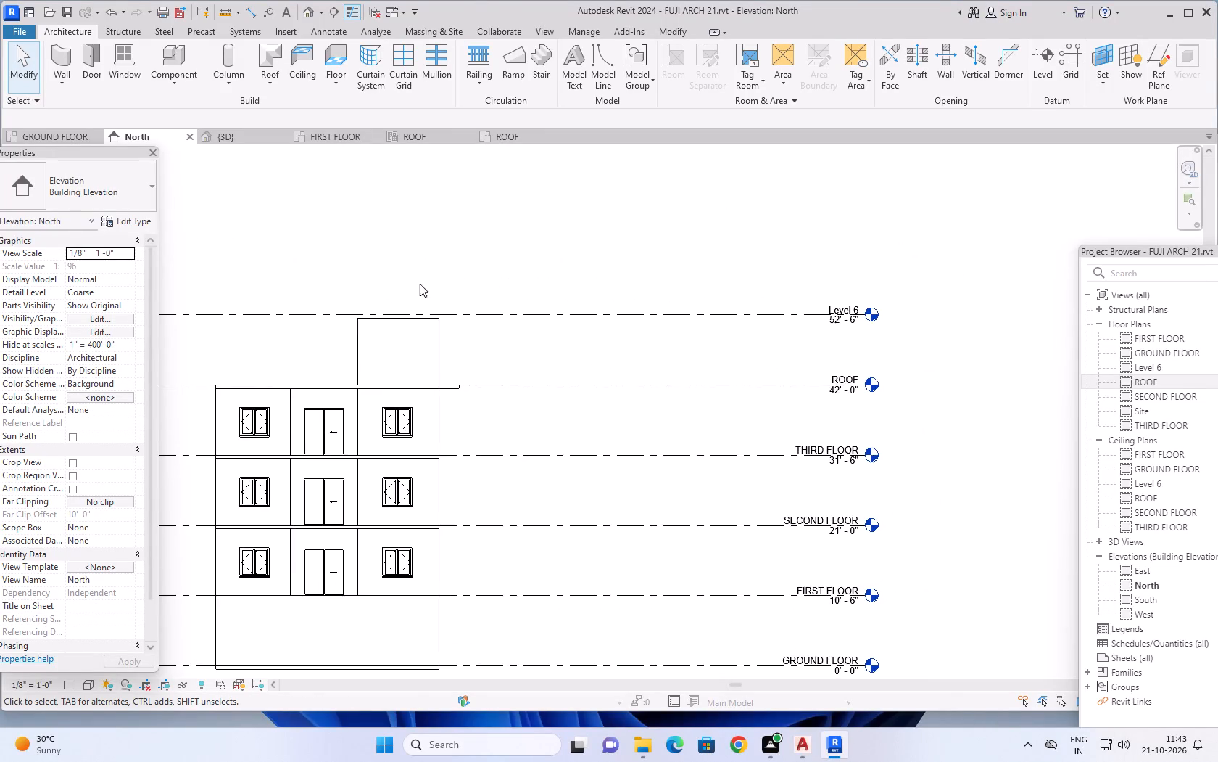
scroll(384, 295, "up", 6)
scroll(601, 284, "down", 3)
scroll(684, 286, "down", 3)
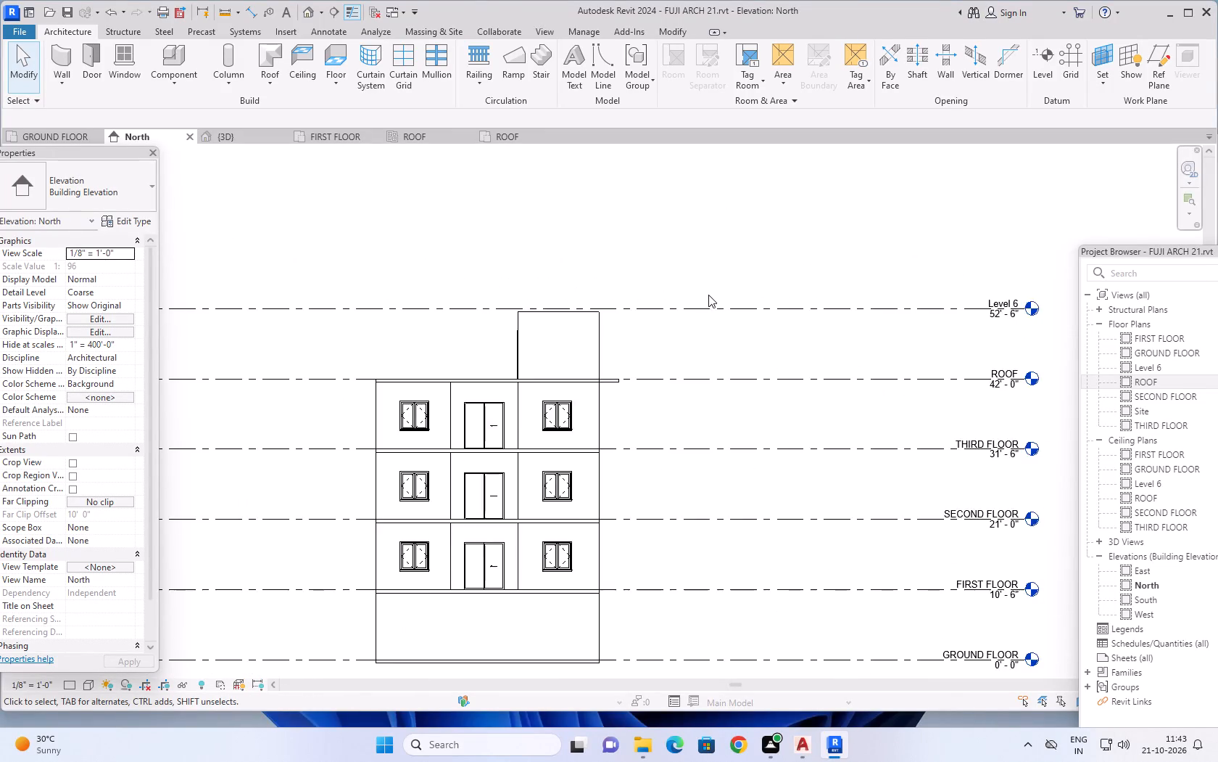
scroll(708, 295, "down", 3)
middle_click_drag(774, 327, 486, 306)
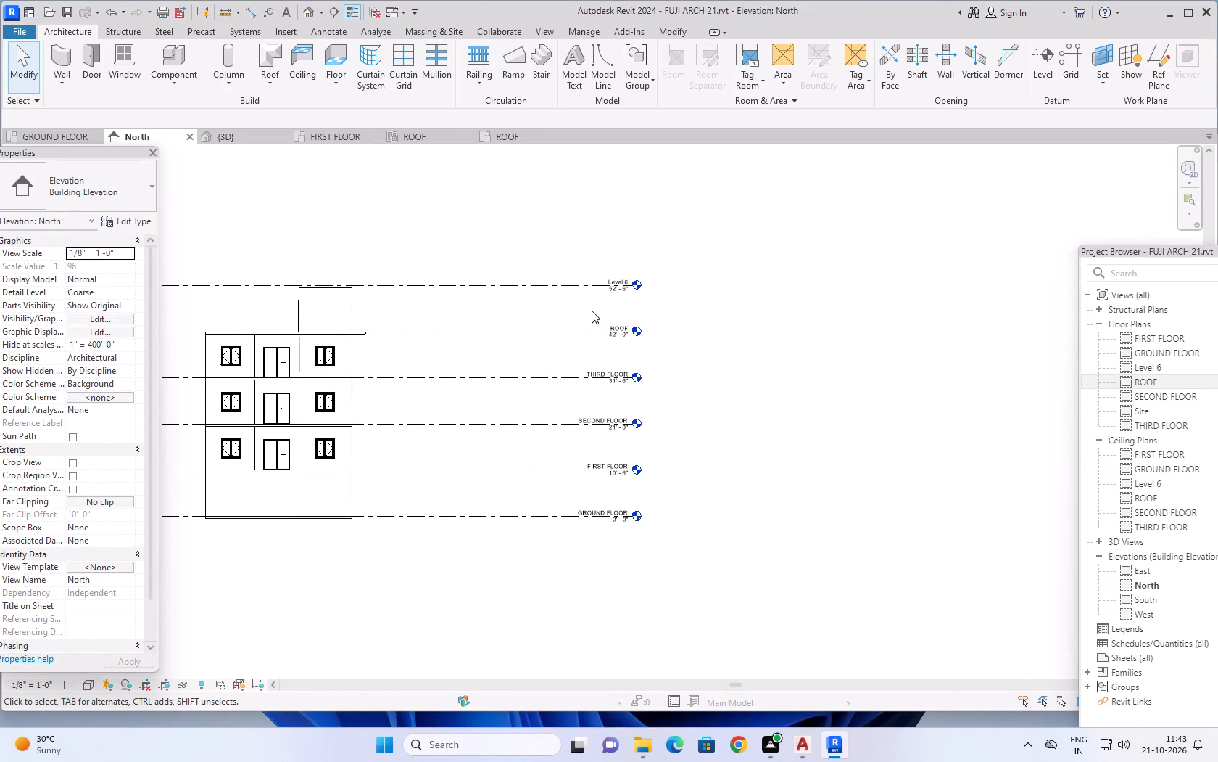
scroll(603, 313, "up", 2)
middle_click_drag(738, 323, 930, 314)
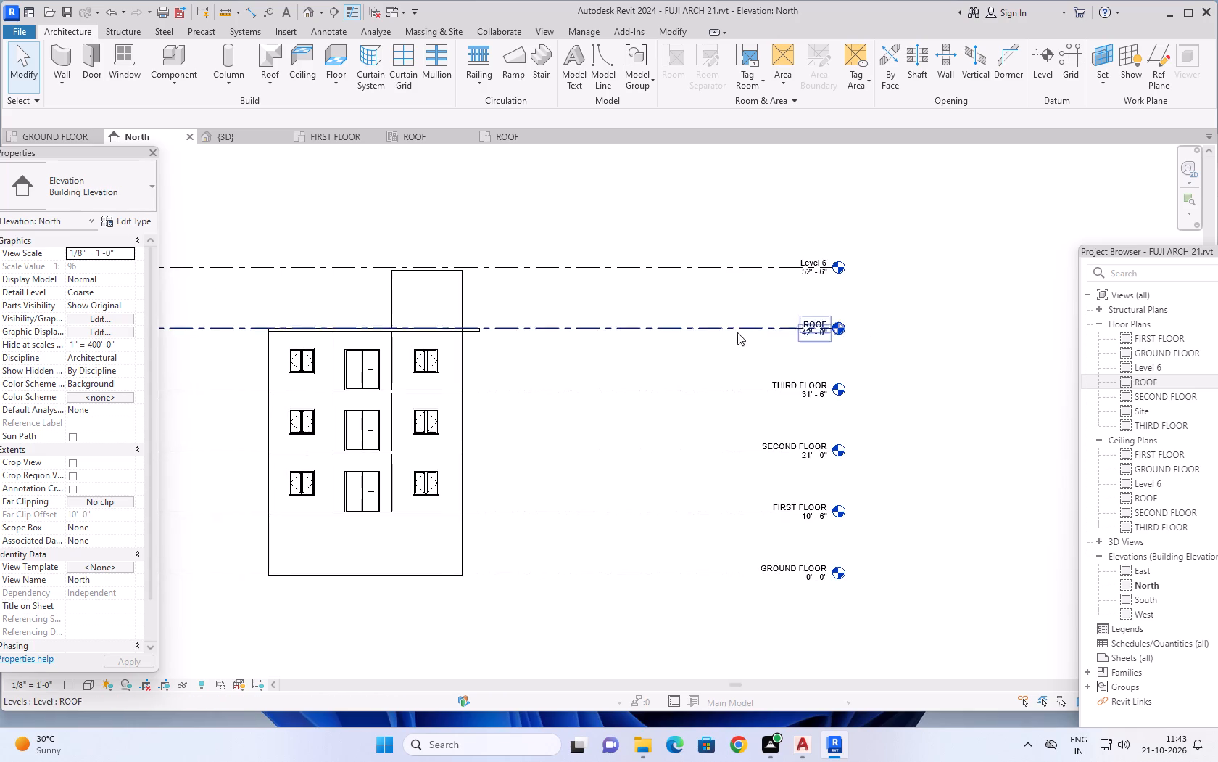
scroll(533, 301, "down", 2)
middle_click_drag(437, 224, 679, 265)
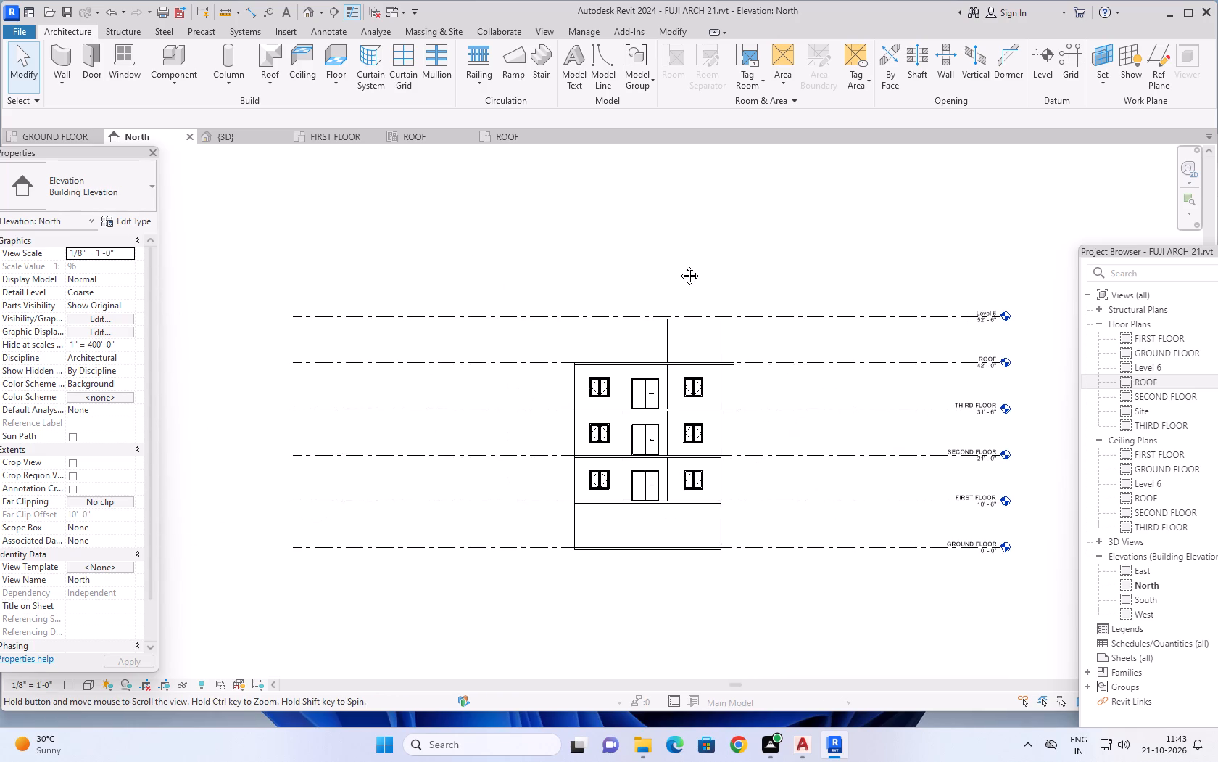
middle_click_drag(679, 265, 497, 246)
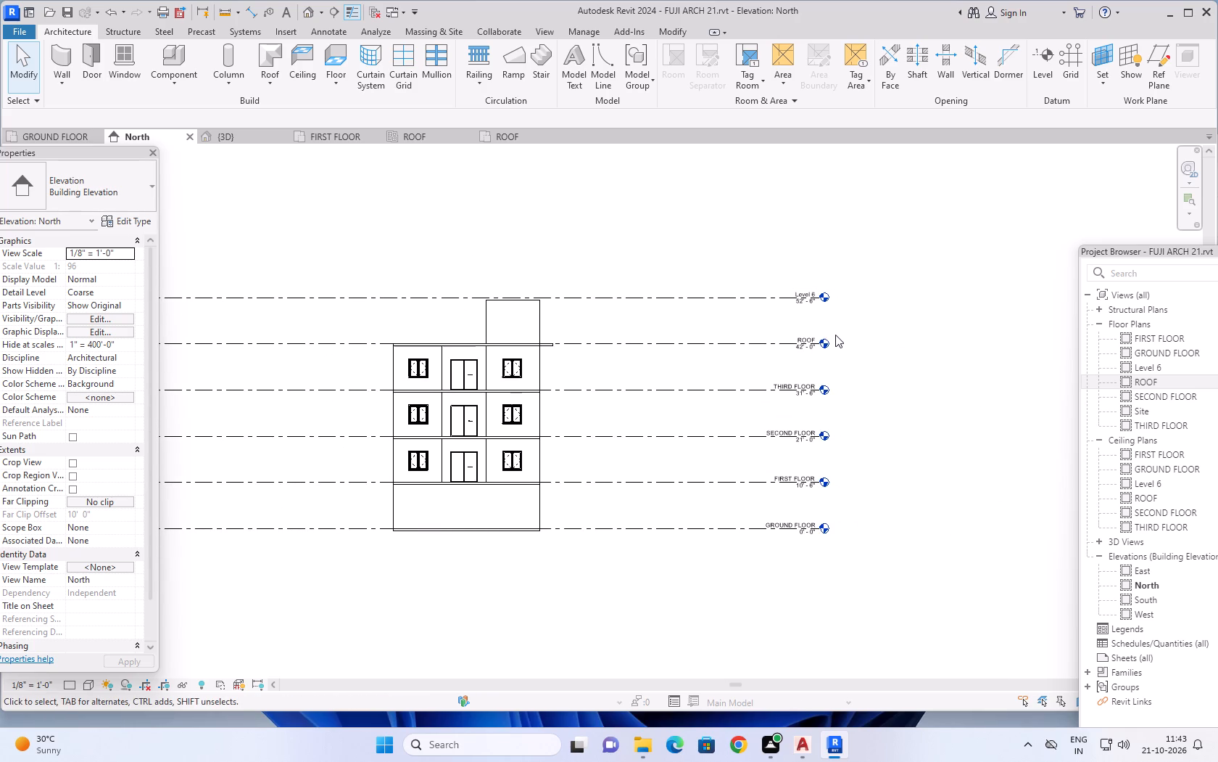
scroll(837, 330, "up", 4)
scroll(261, 339, "up", 5)
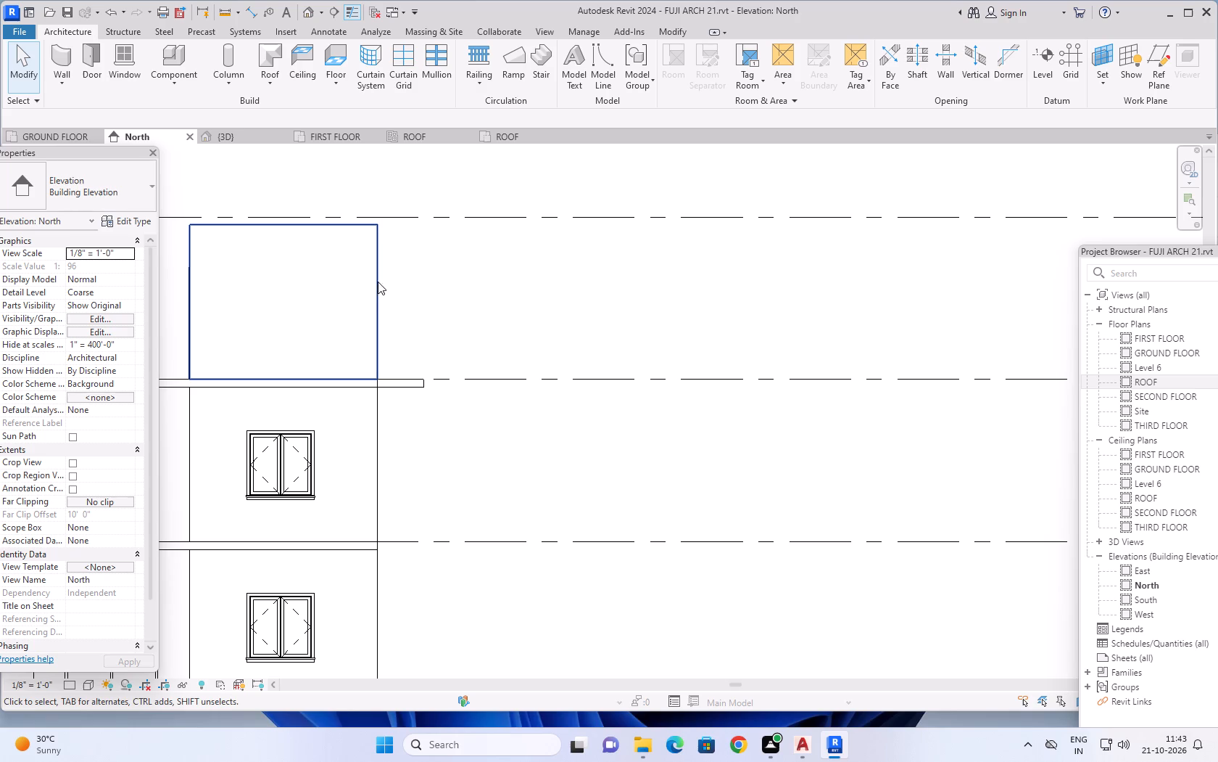
scroll(561, 303, "down", 8)
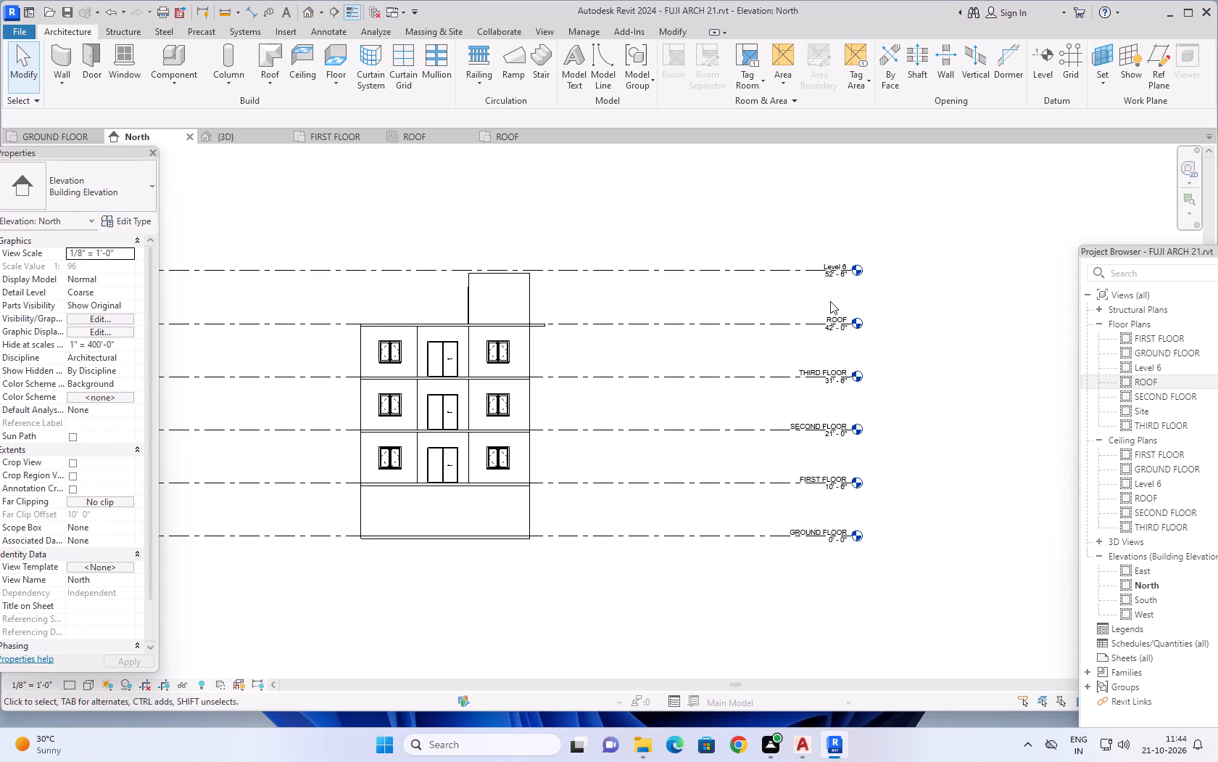
middle_click_drag(900, 290, 729, 379)
scroll(639, 351, "up", 8)
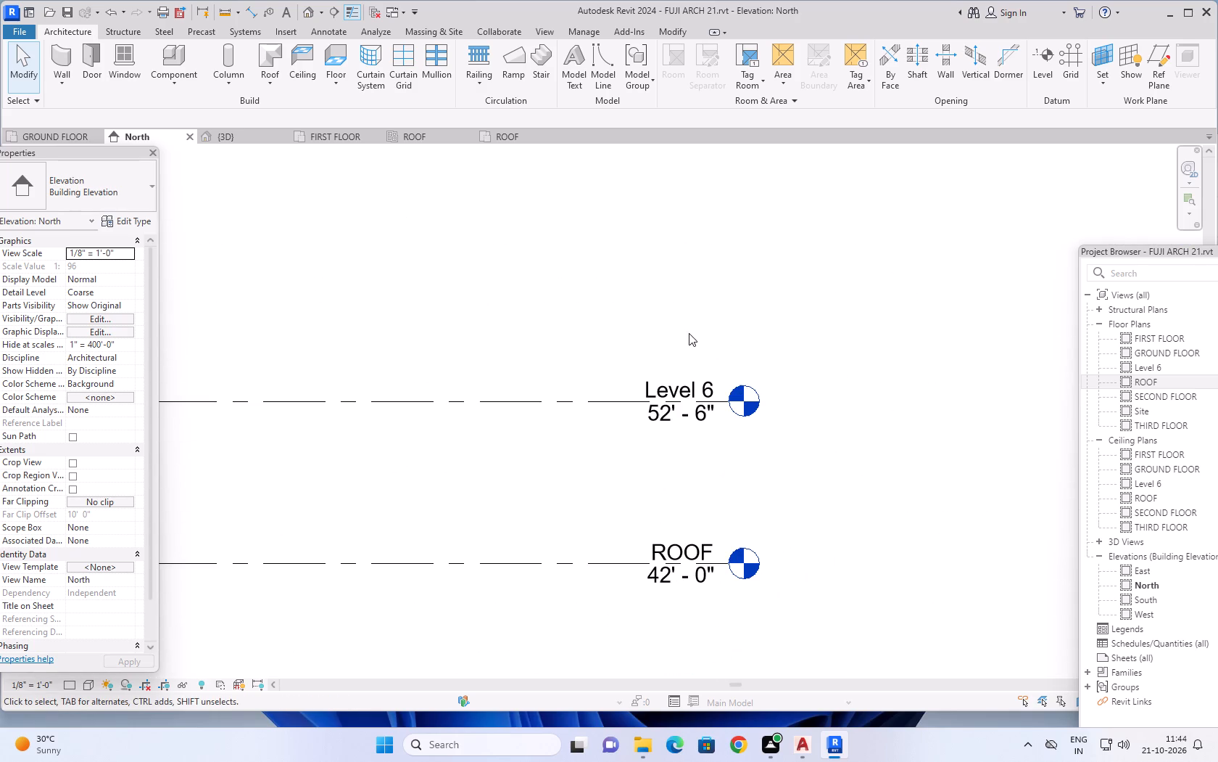
middle_click_drag(703, 340, 691, 248)
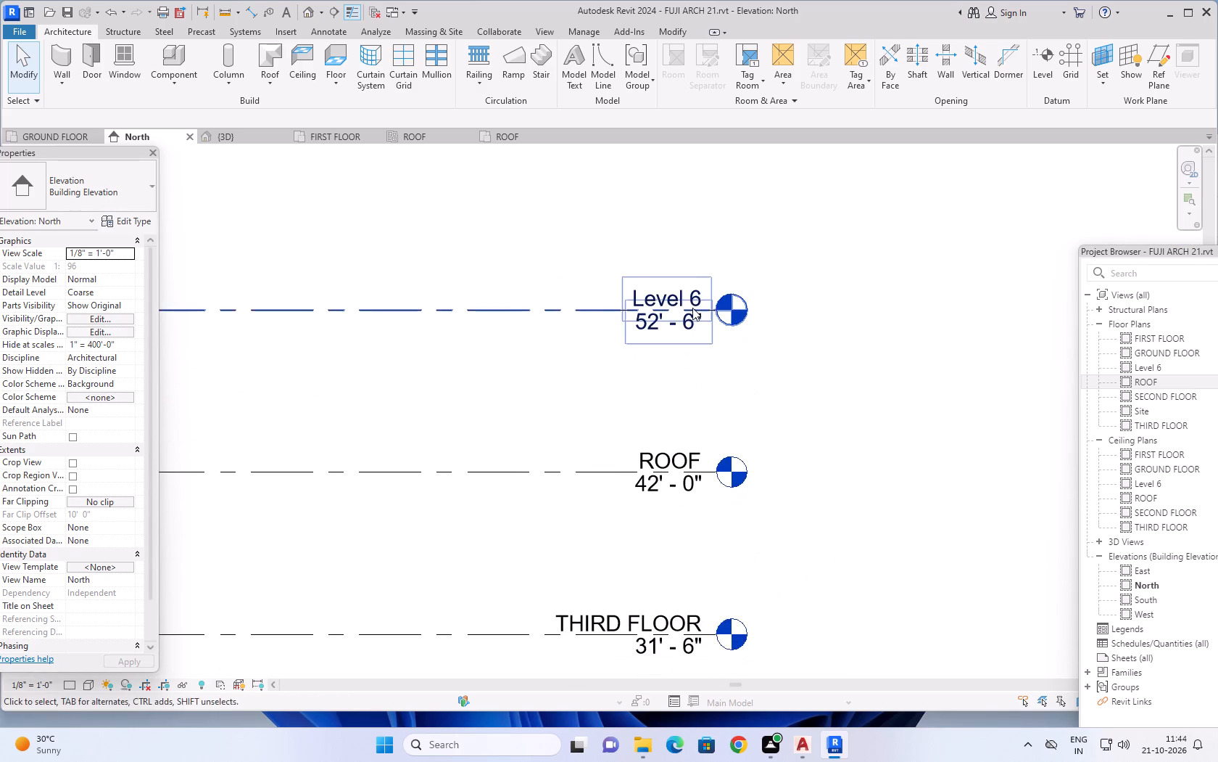
scroll(692, 308, "up", 5)
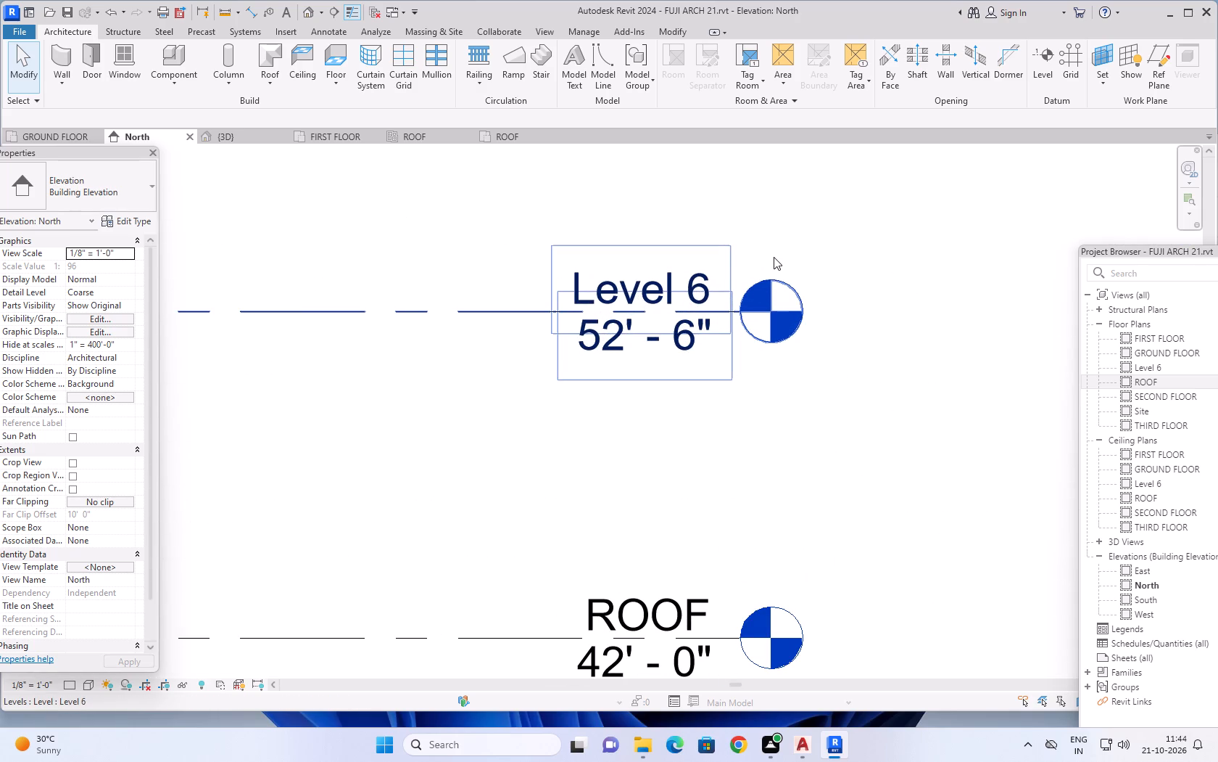
key("Escape")
key("Escape")
key("Escape")
key("Escape")
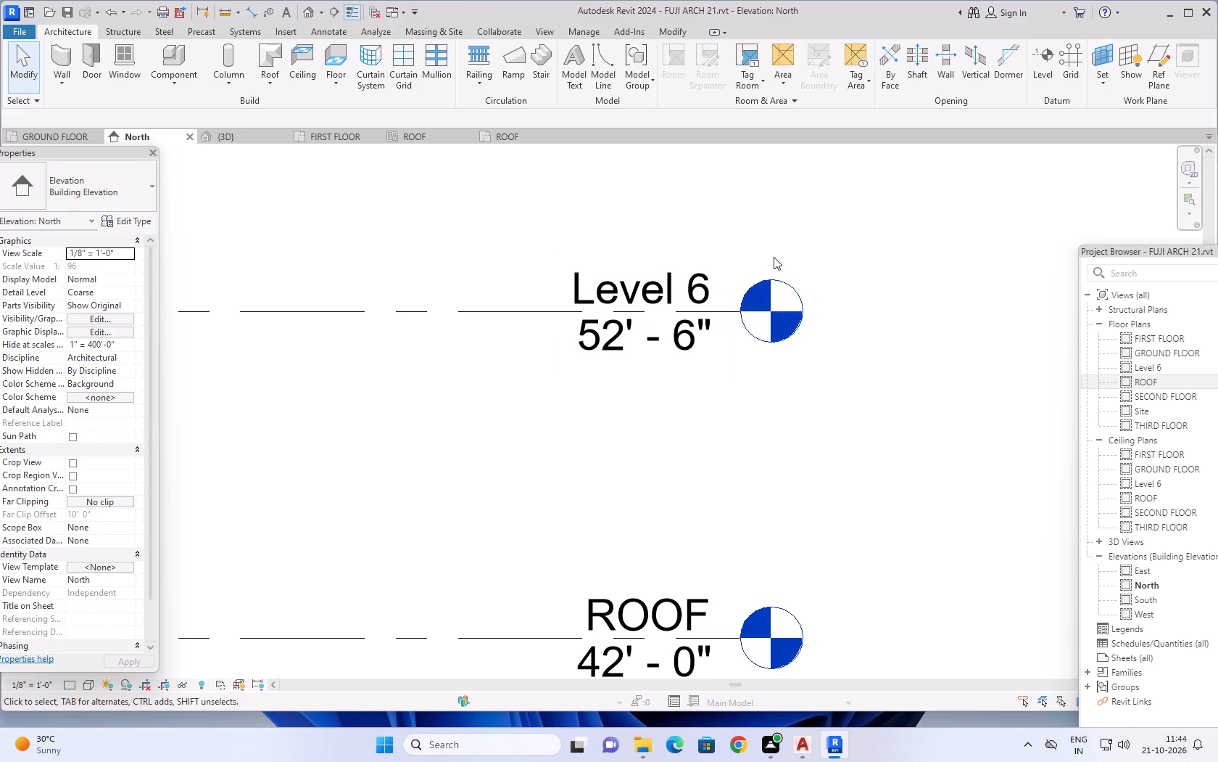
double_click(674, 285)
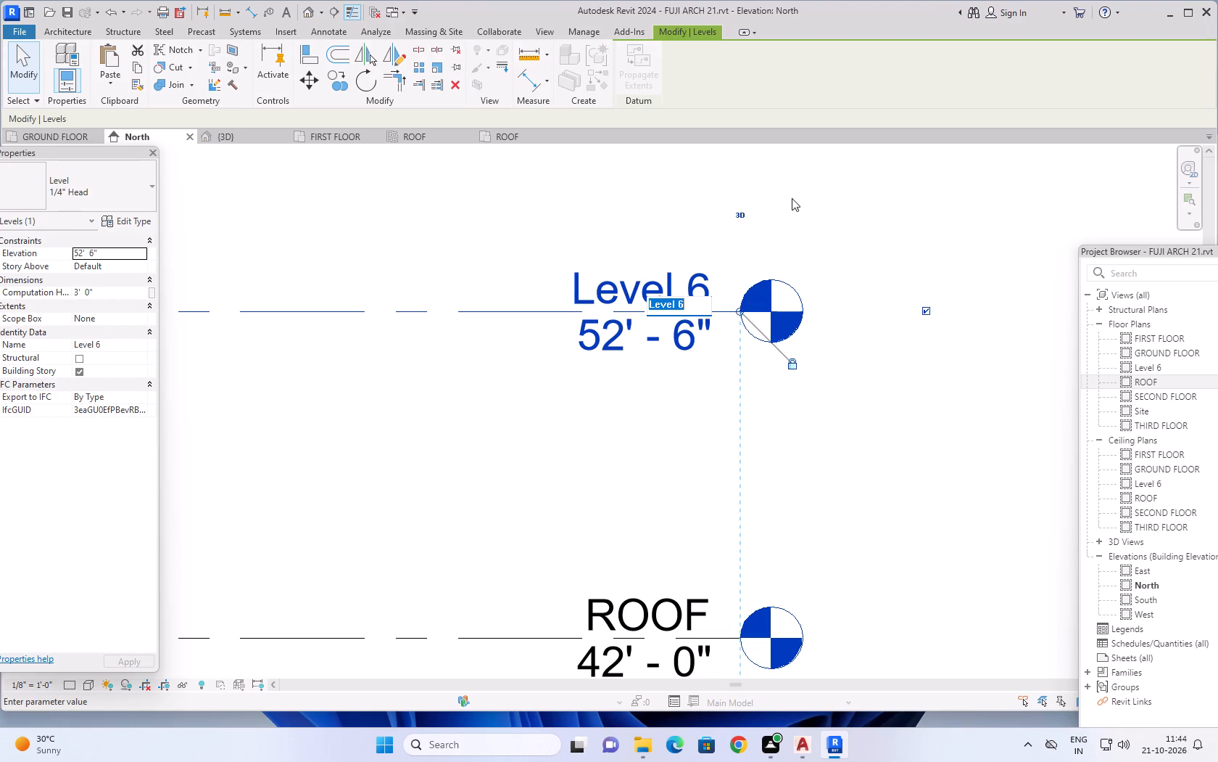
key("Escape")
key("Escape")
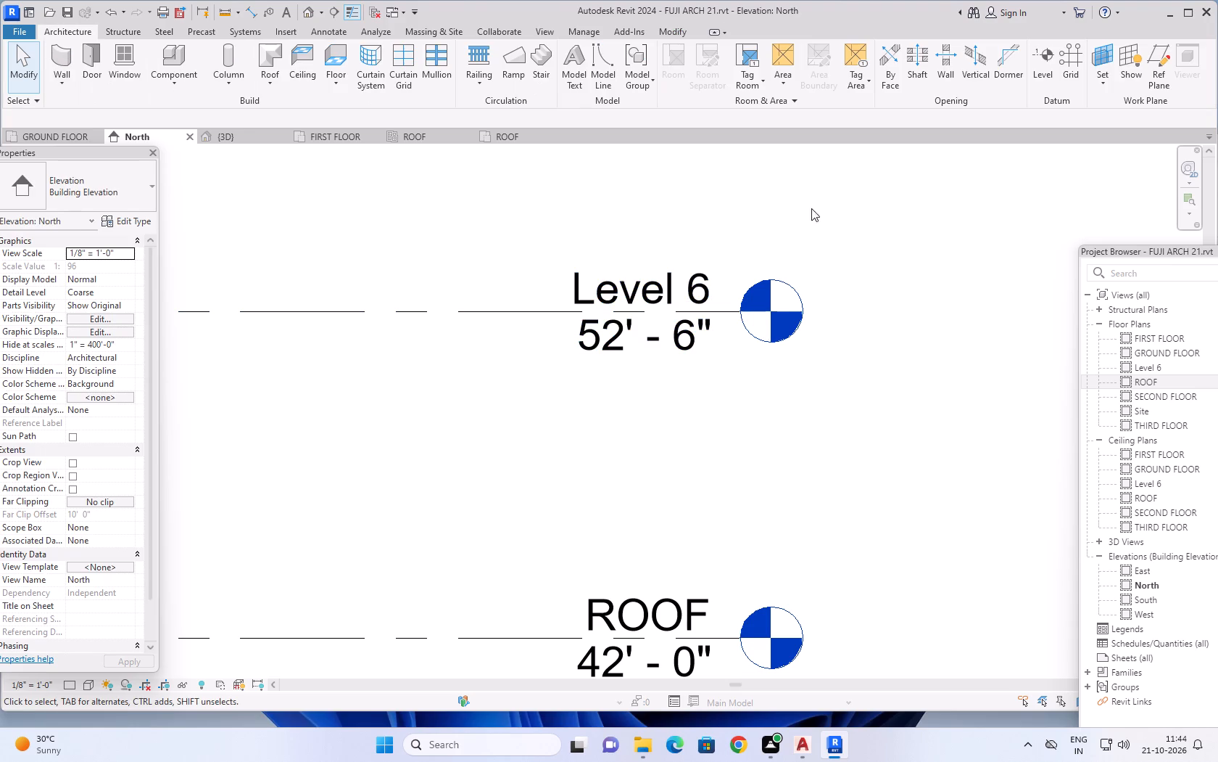
Rename the ROOF level at 42' - 0" as FOURTH FLOOR.
scroll(864, 258, "down", 5)
scroll(875, 322, "down", 3)
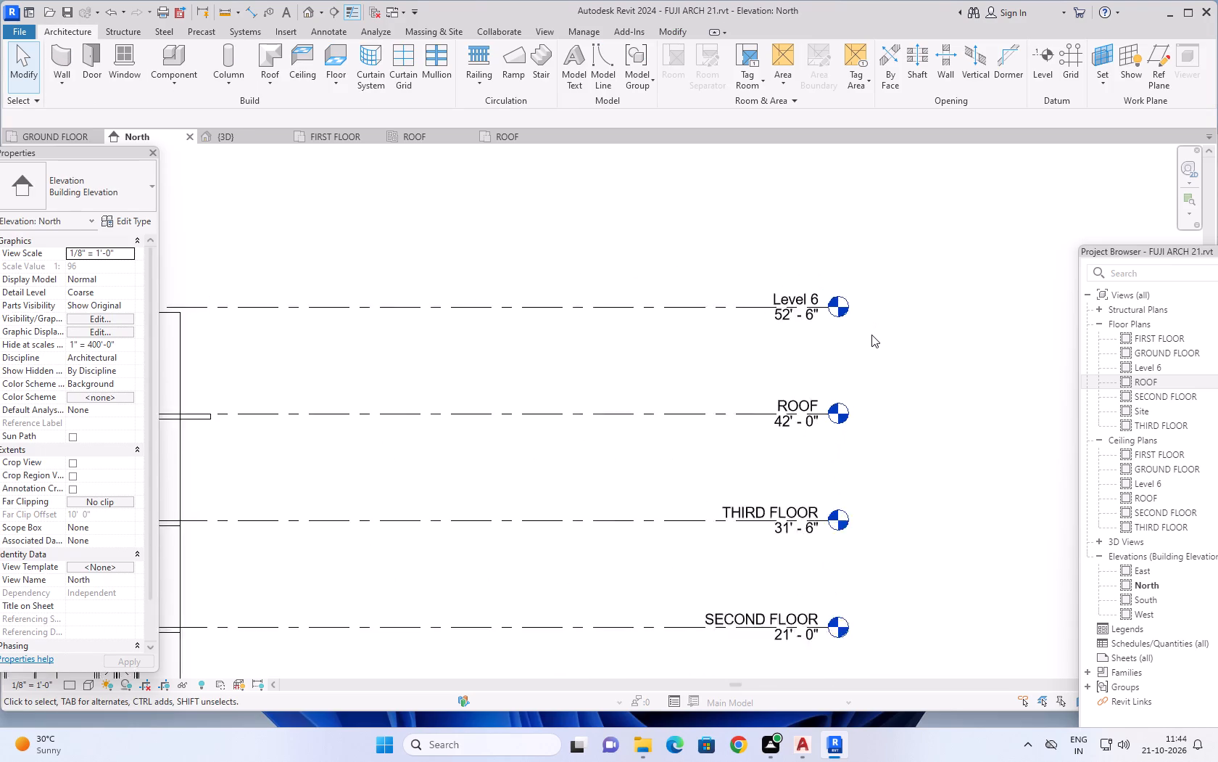
scroll(871, 335, "down", 4)
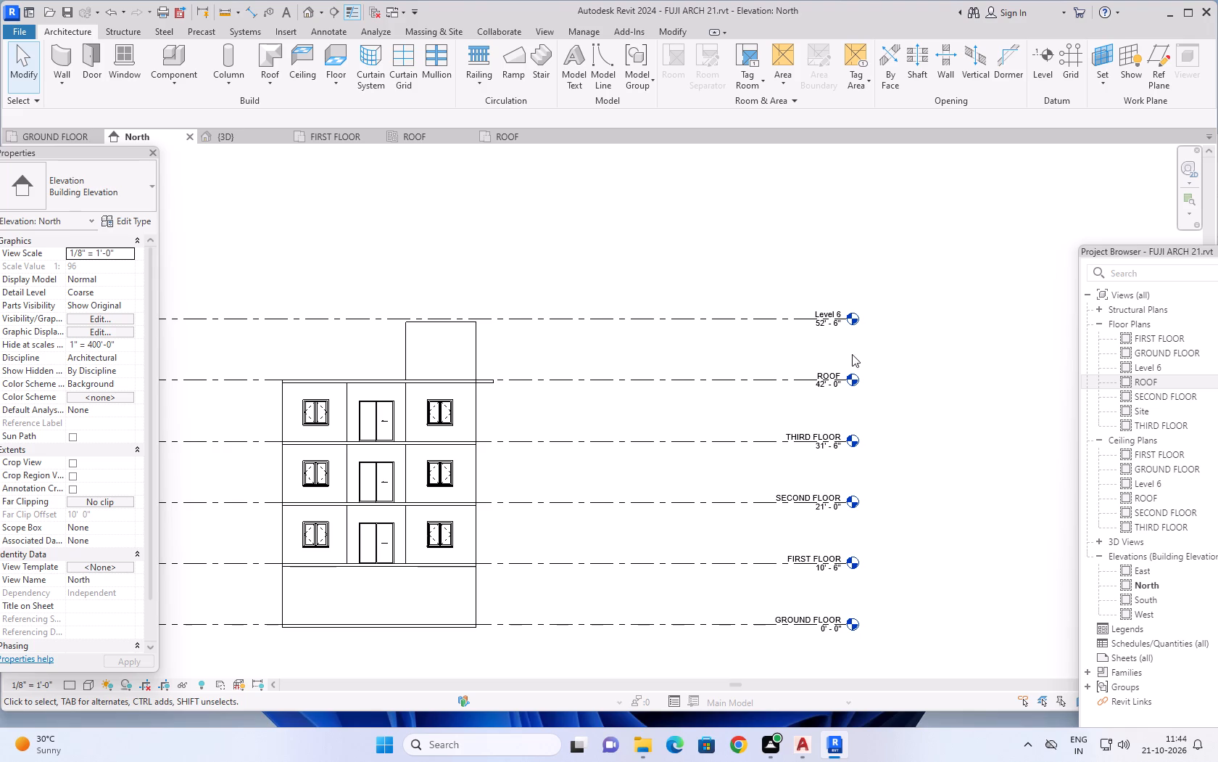
scroll(828, 361, "up", 9)
key("Escape")
key("Escape")
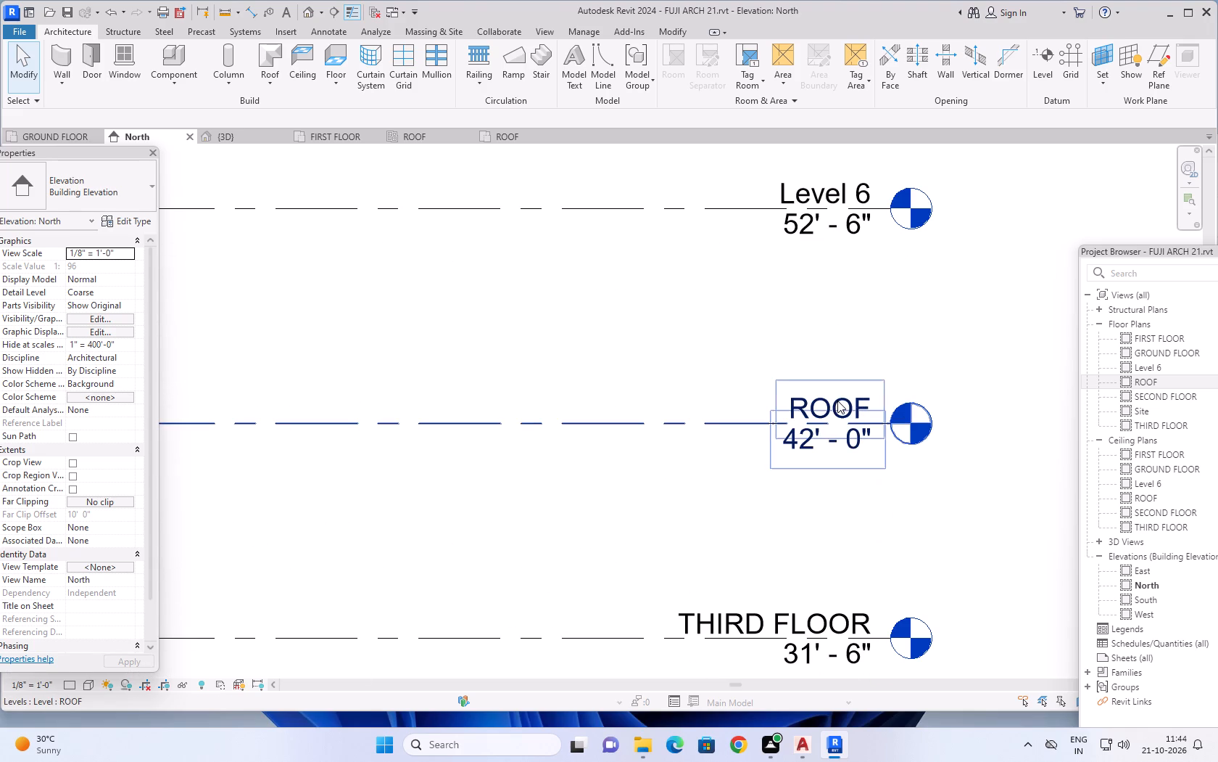
double_click(837, 401)
key("Down")
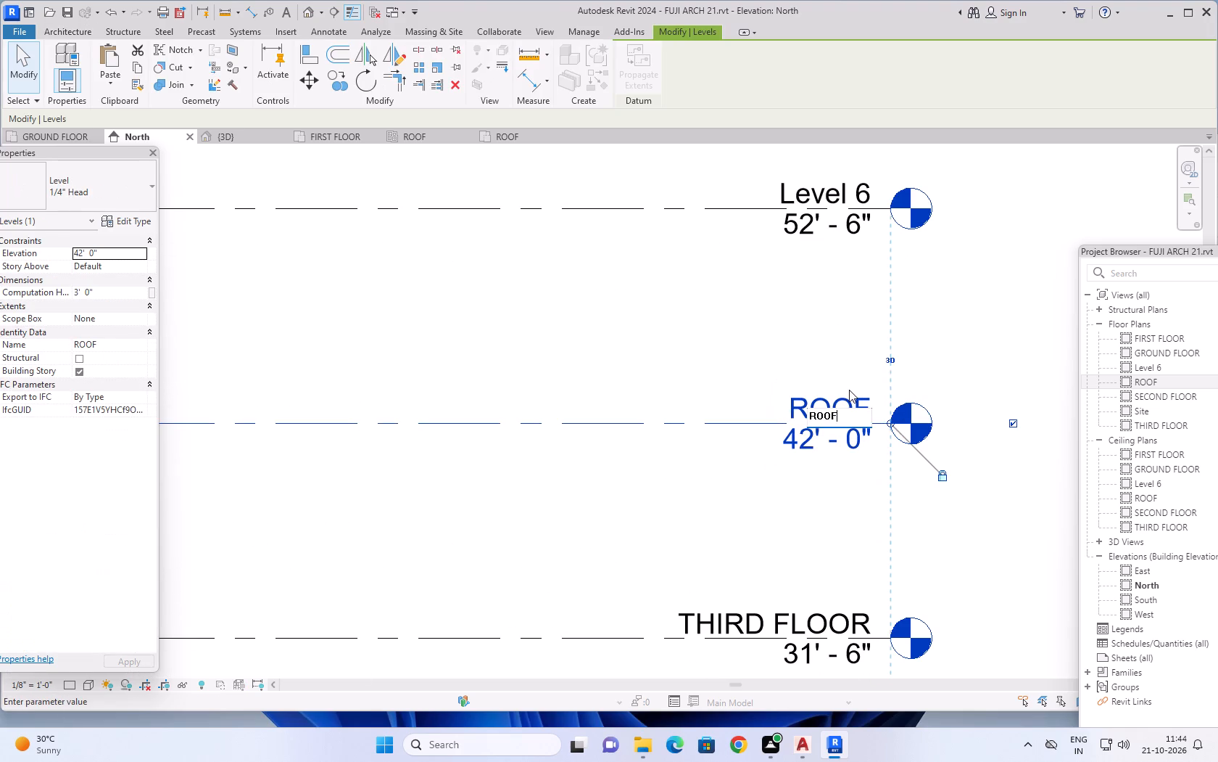
type("FO")
type("RUTH")
key("BackSpace")
key("BackSpace")
key("BackSpace")
key("BackSpace")
key("BackSpace")
key("BackSpace")
key("BackSpace")
key("BackSpace")
key("BackSpace")
key("BackSpace")
key("BackSpace")
key("BackSpace")
key("BackSpace")
key("BackSpace")
key("BackSpace")
key("BackSpace")
key("BackSpace")
key("BackSpace")
key("BackSpace")
key("BackSpace")
type("FOURTH")
key("space")
type("FLOOR")
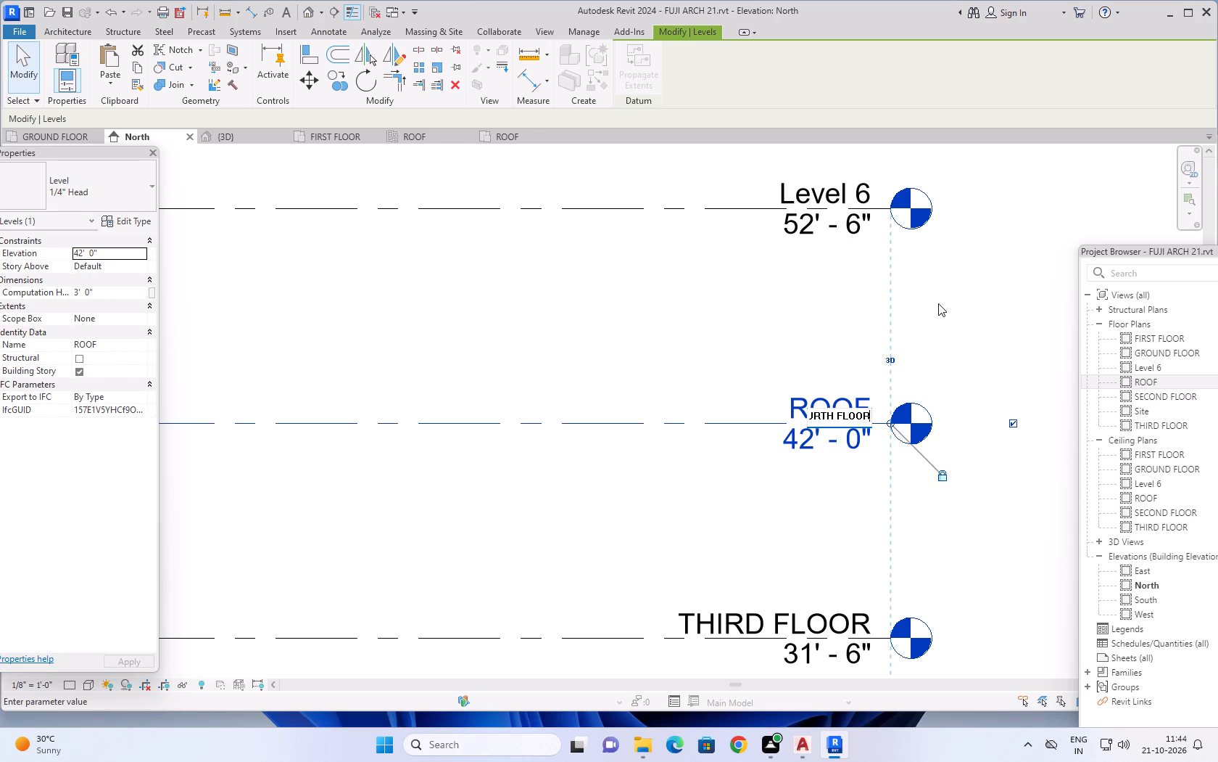
left_click(939, 303)
Rename the new top level at 52' - 6" as ROOF.
double_click(833, 189)
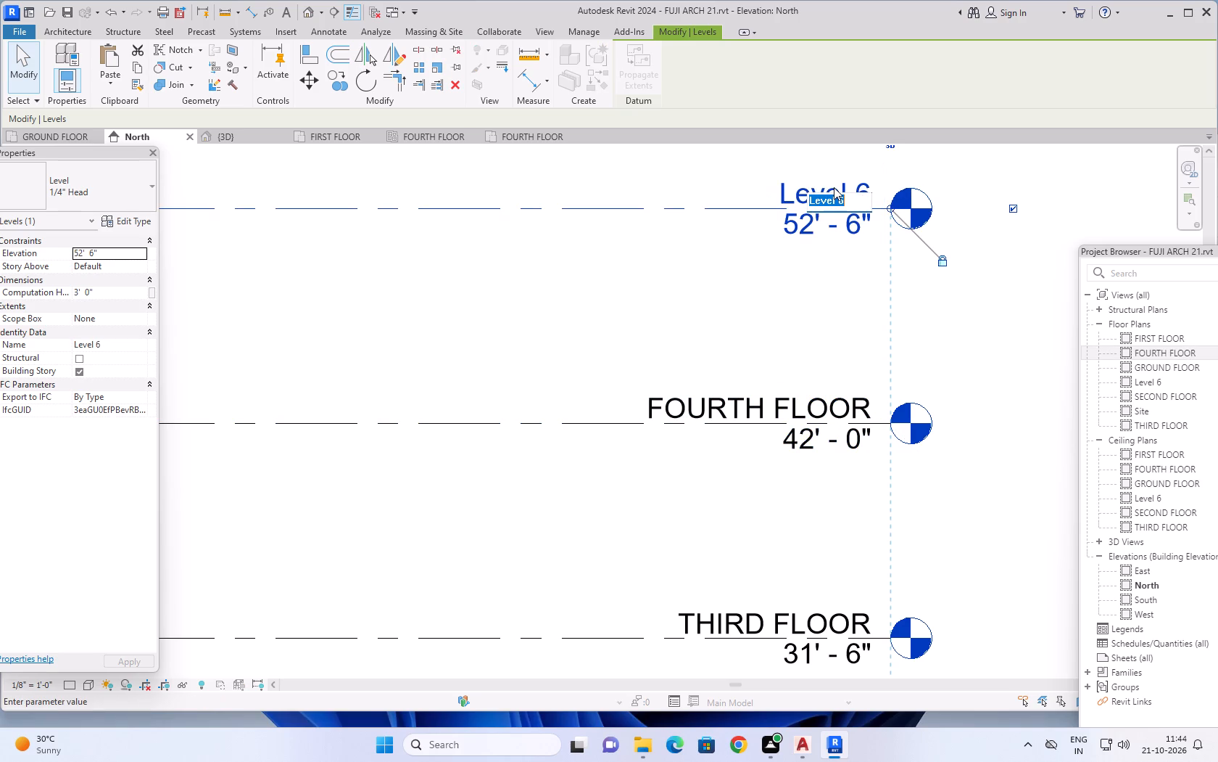
key("BackSpace")
type("ROOF")
left_click(955, 292)
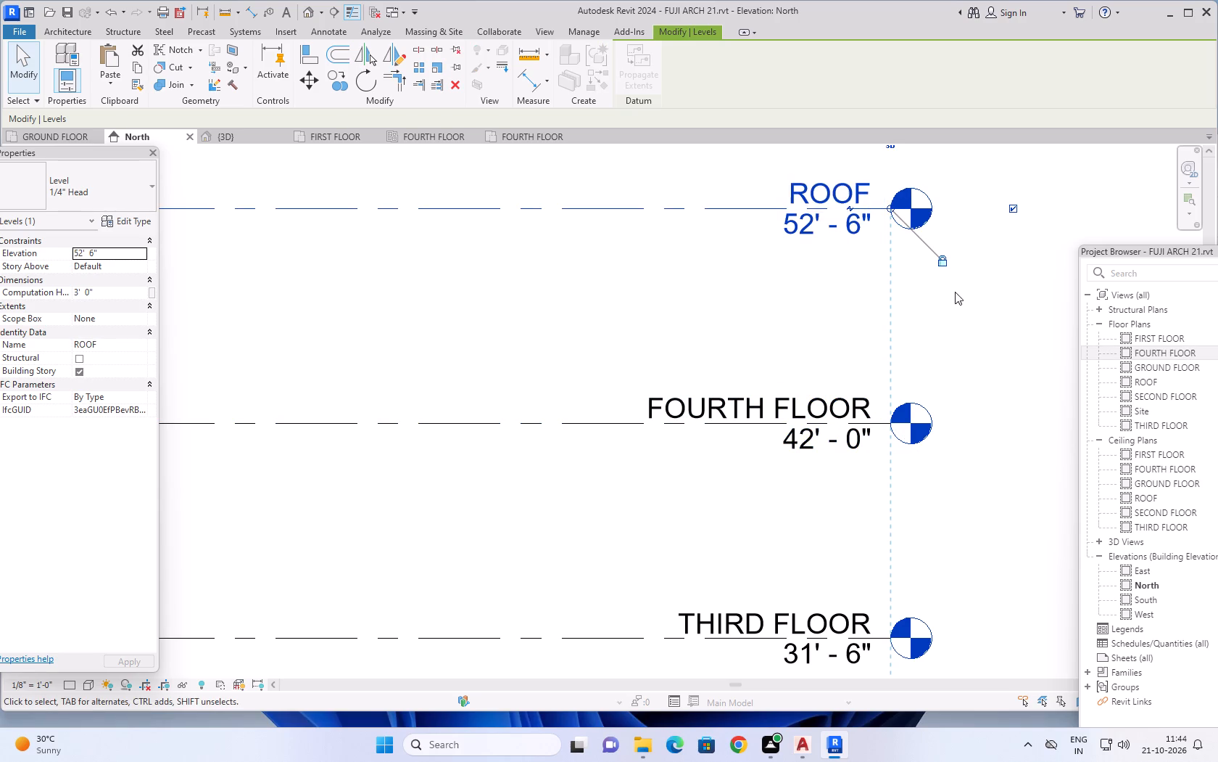
scroll(907, 310, "down", 13)
middle_click_drag(721, 253, 734, 245)
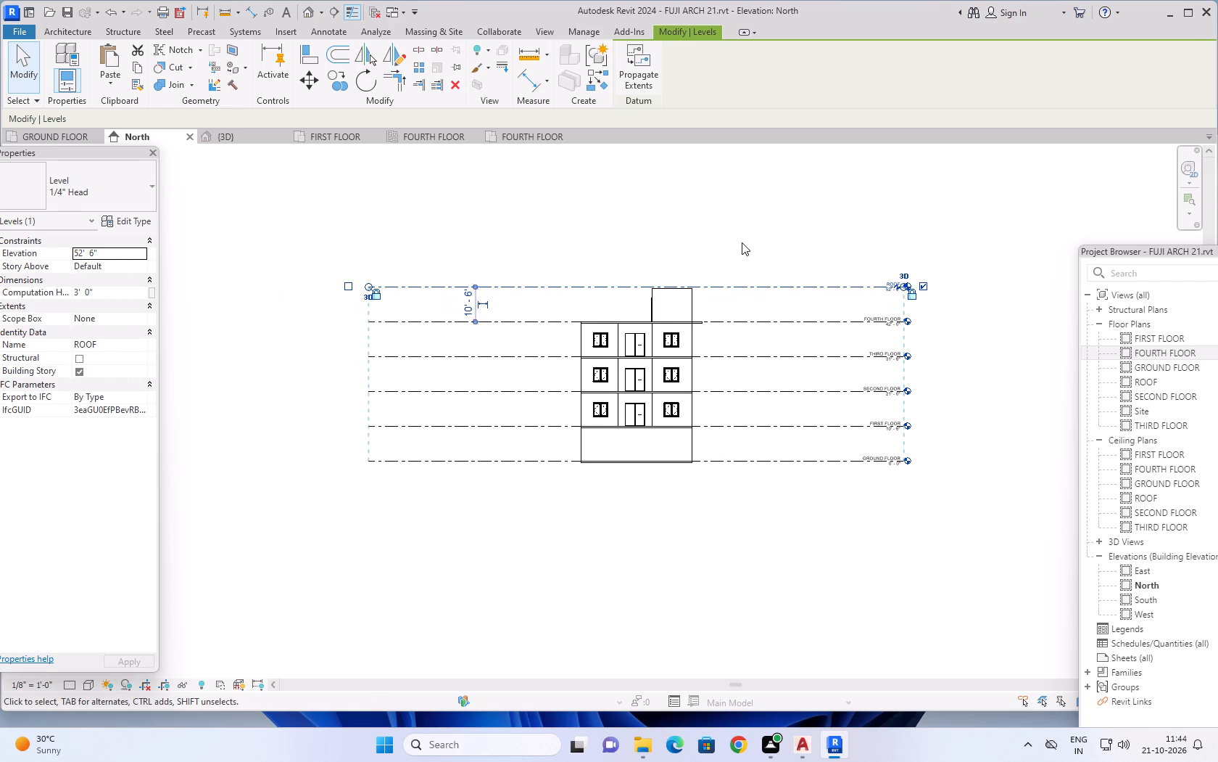
key("Escape")
key("Escape")
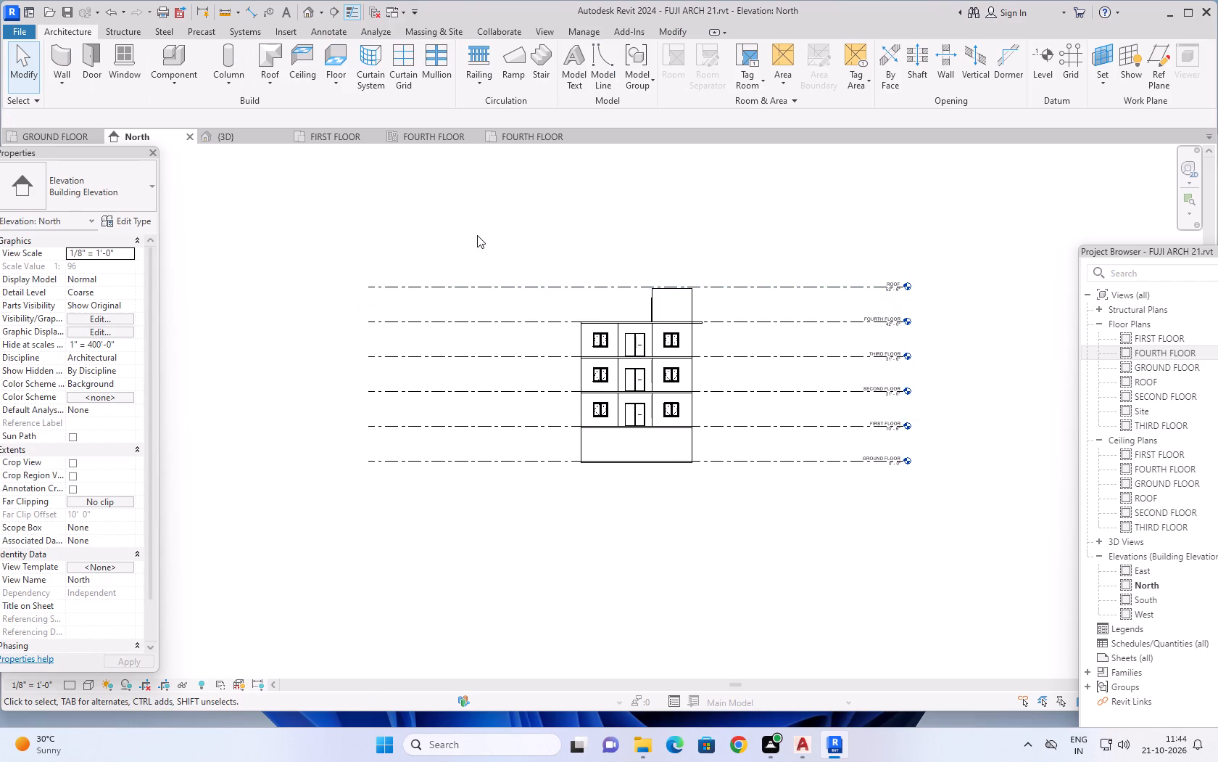
Close the FOURTH FLOOR reflected ceiling plan and bring up the FOURTH FLOOR floor plan.
left_click(475, 135)
left_click(429, 131)
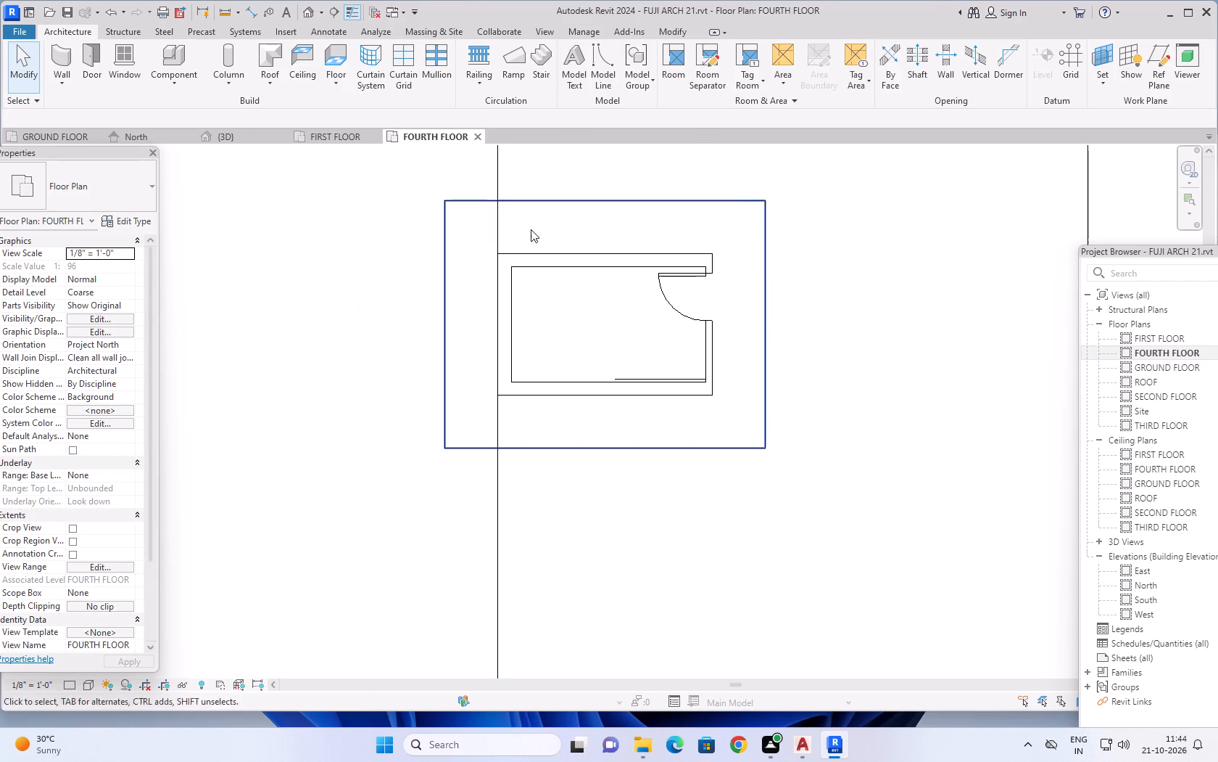
Copy the 6" slab around the staircase enclosure from FOURTH FLOOR and paste it aligned to the ROOF level.
scroll(748, 284, "down", 5)
middle_click_drag(784, 311, 750, 311)
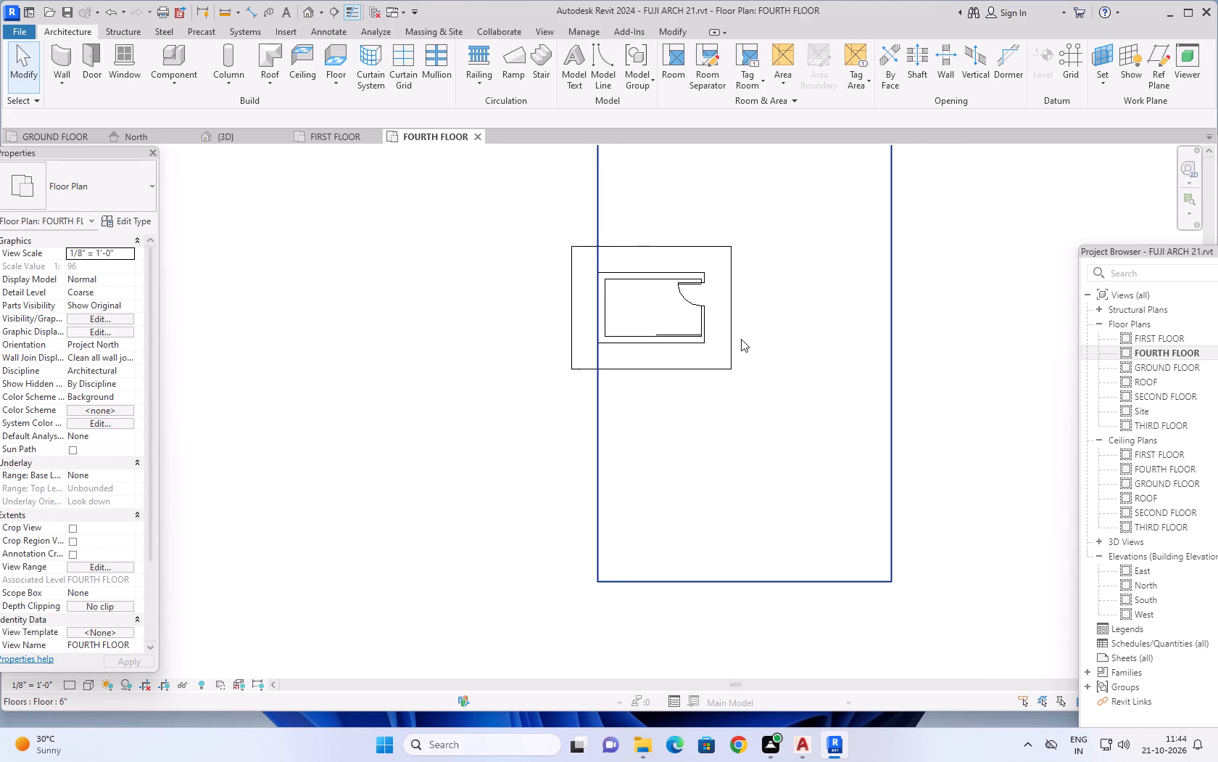
left_click(733, 340)
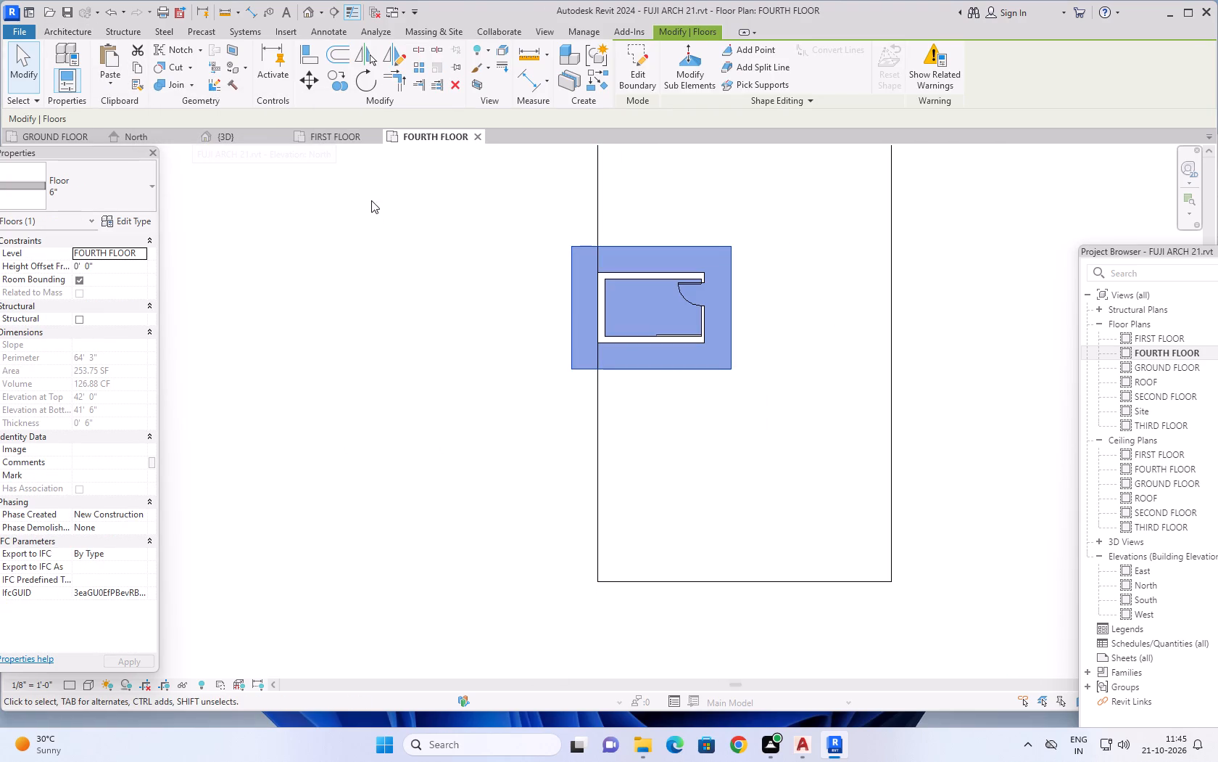
left_click(138, 68)
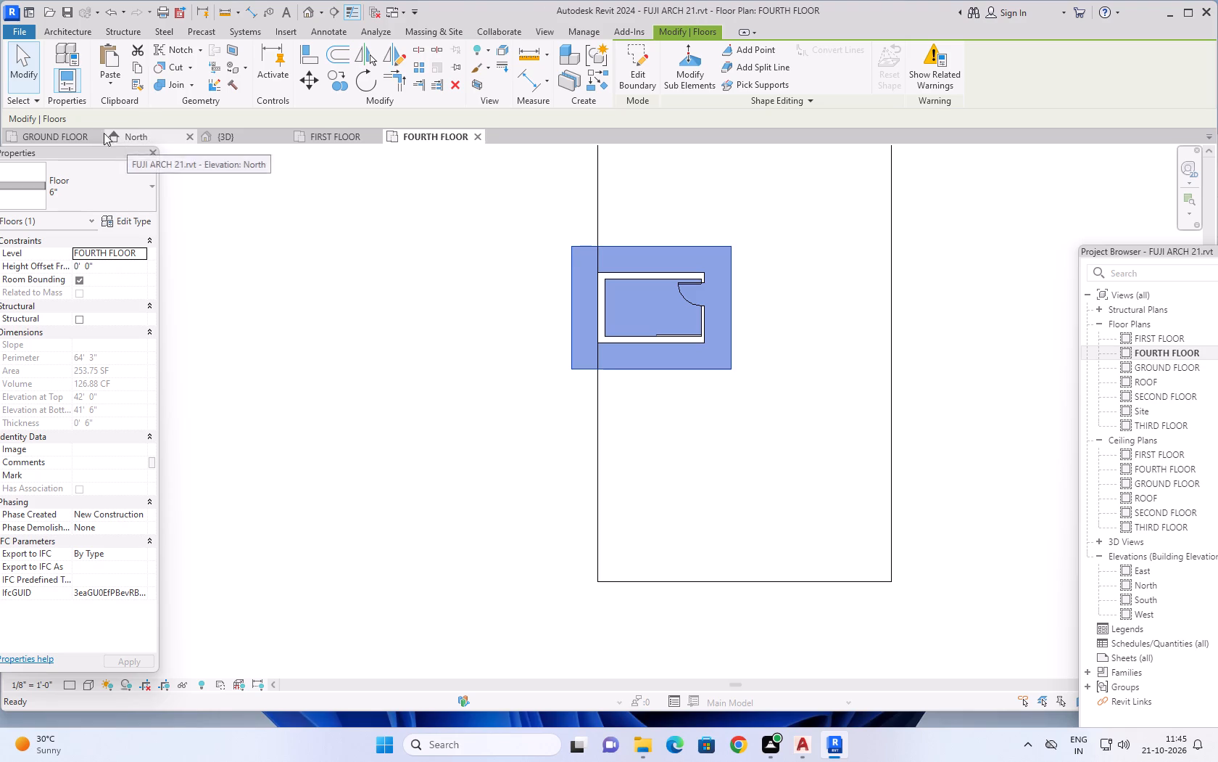
left_click(117, 87)
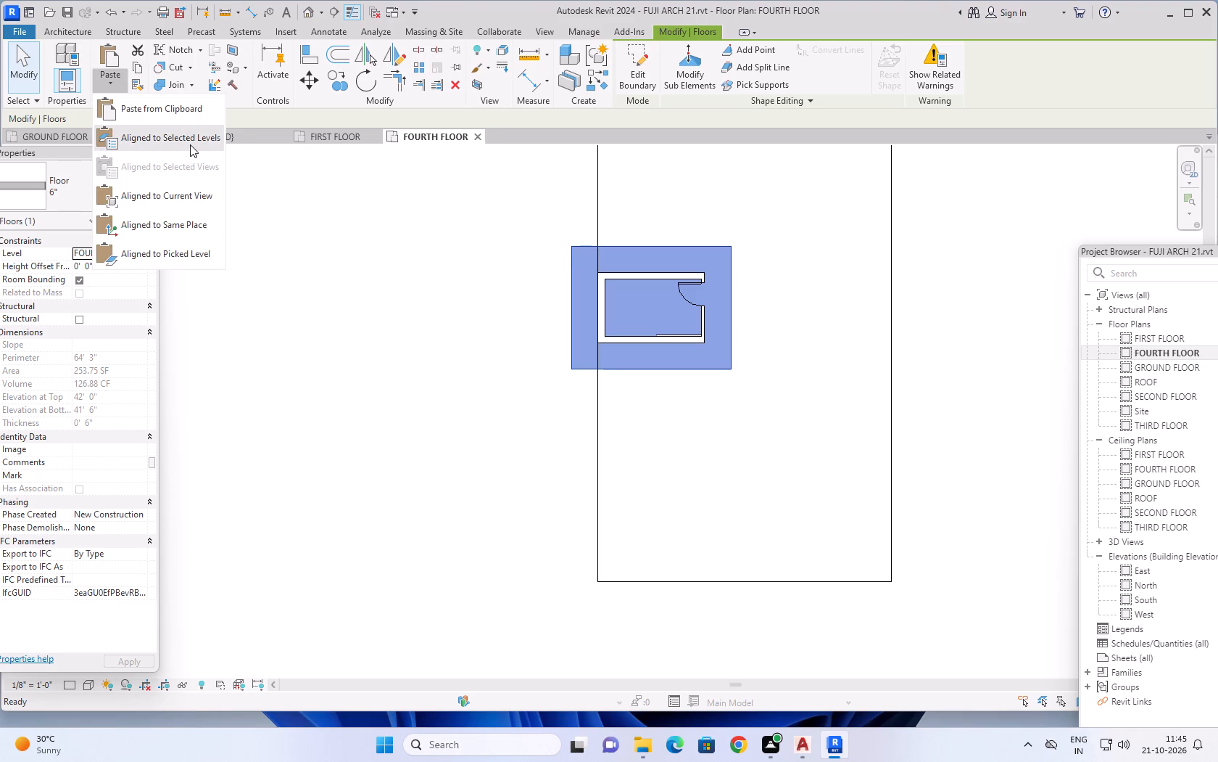
left_click(190, 144)
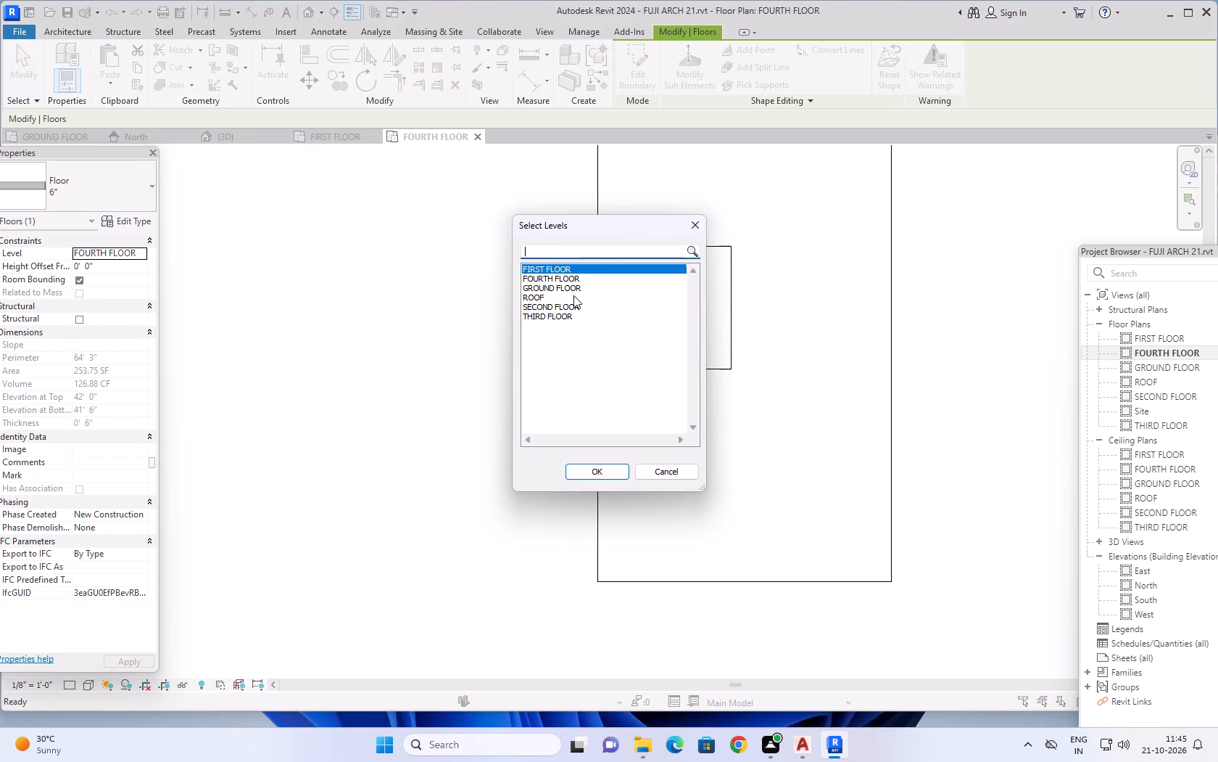
left_click(573, 295)
left_click(593, 475)
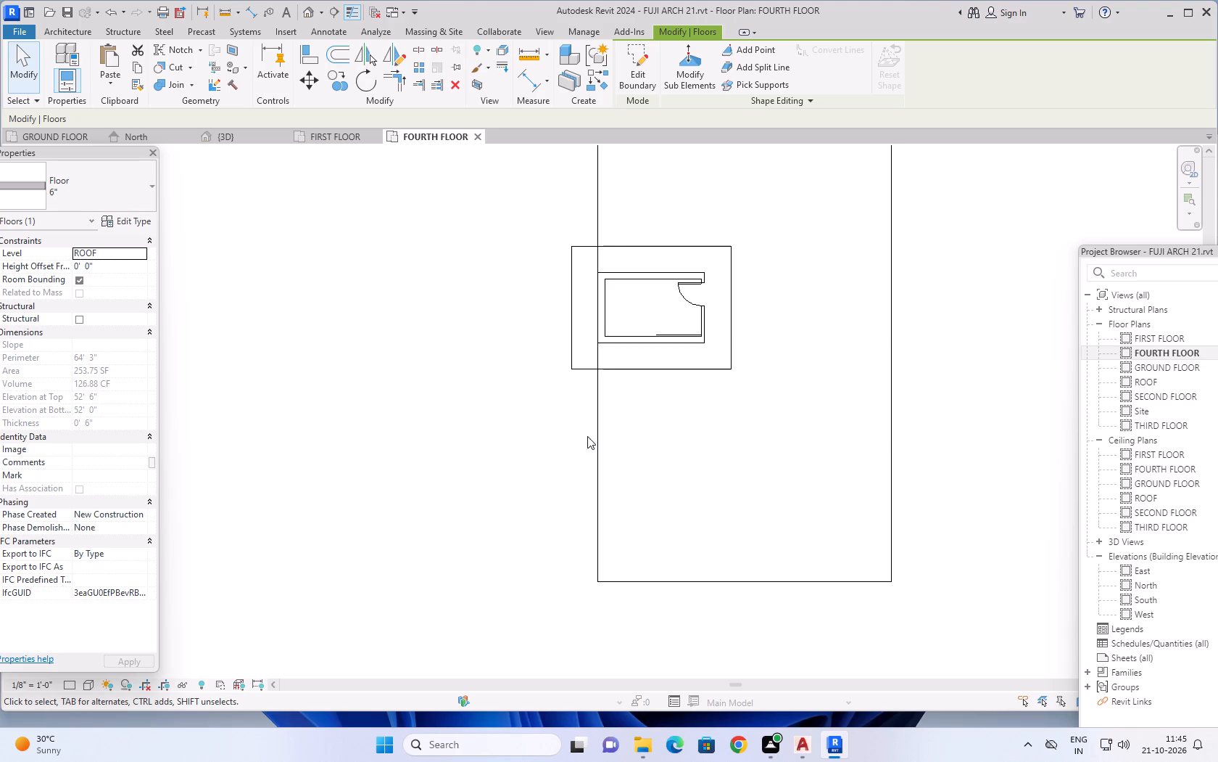
key("Escape")
key("Escape")
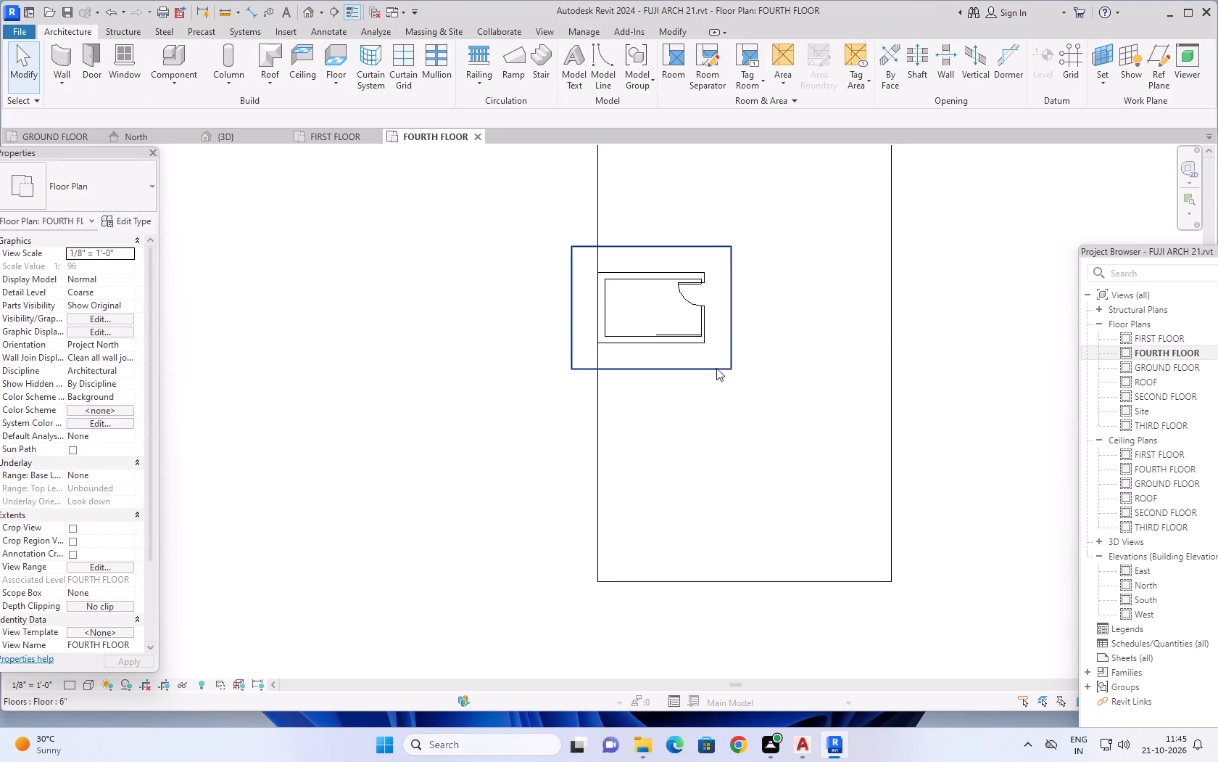
Delete the original staircase cover slab on the FOURTH FLOOR level, keeping the main building slab.
left_click(716, 369)
key("Delete")
scroll(696, 364, "down", 4)
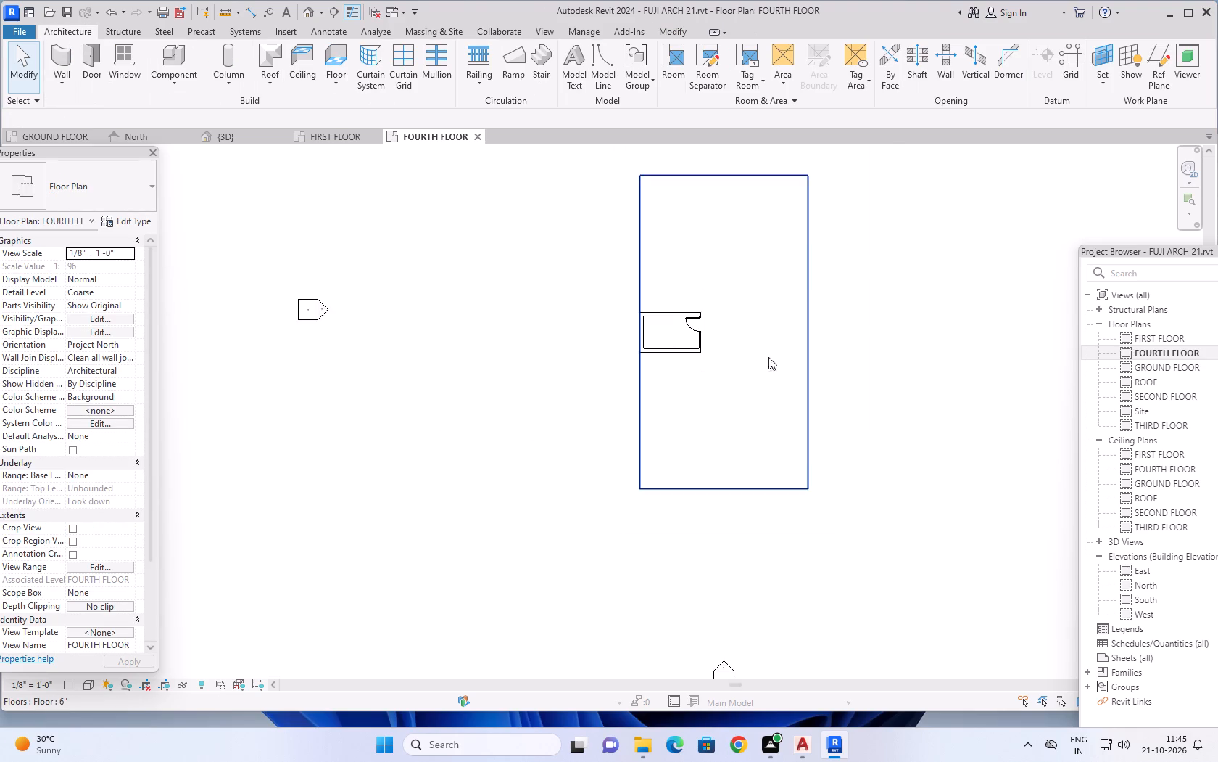
scroll(839, 358, "down", 1)
middle_click_drag(903, 335, 793, 311)
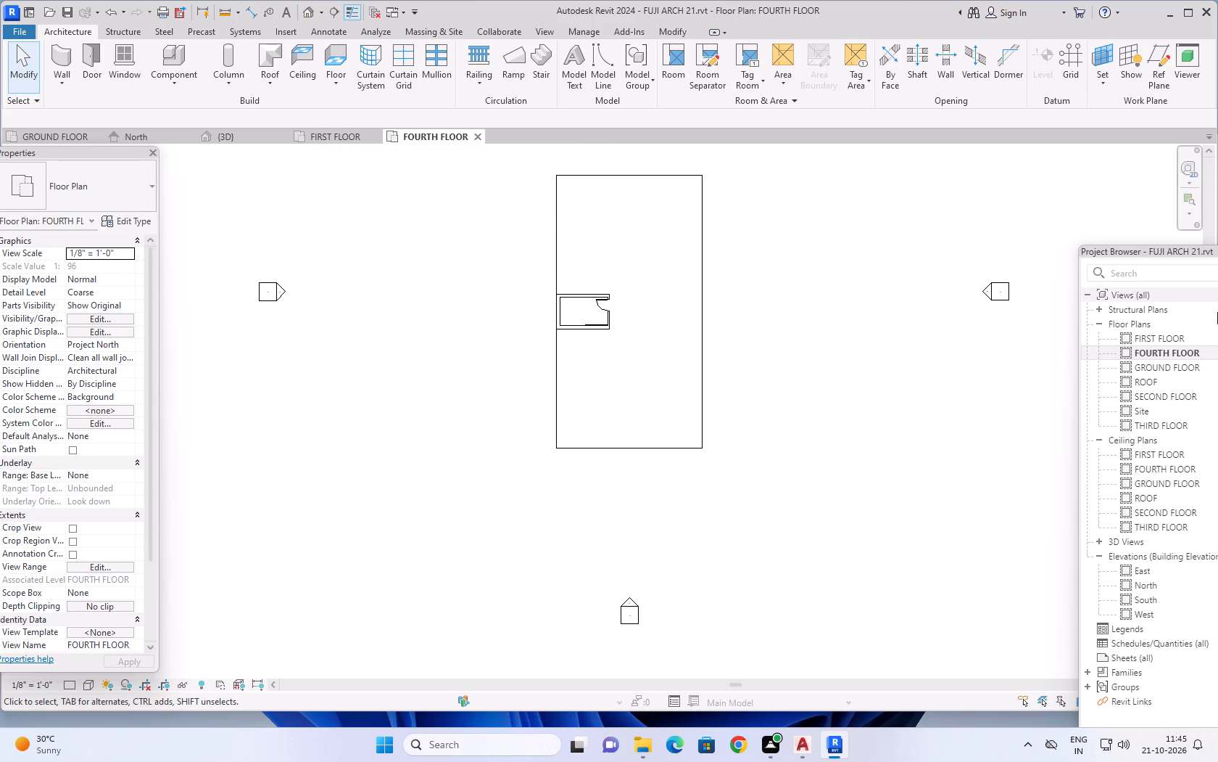
Examine the overhanging slab on top of the rooftop staircase enclosure from several sides in the 3D view.
left_click(244, 137)
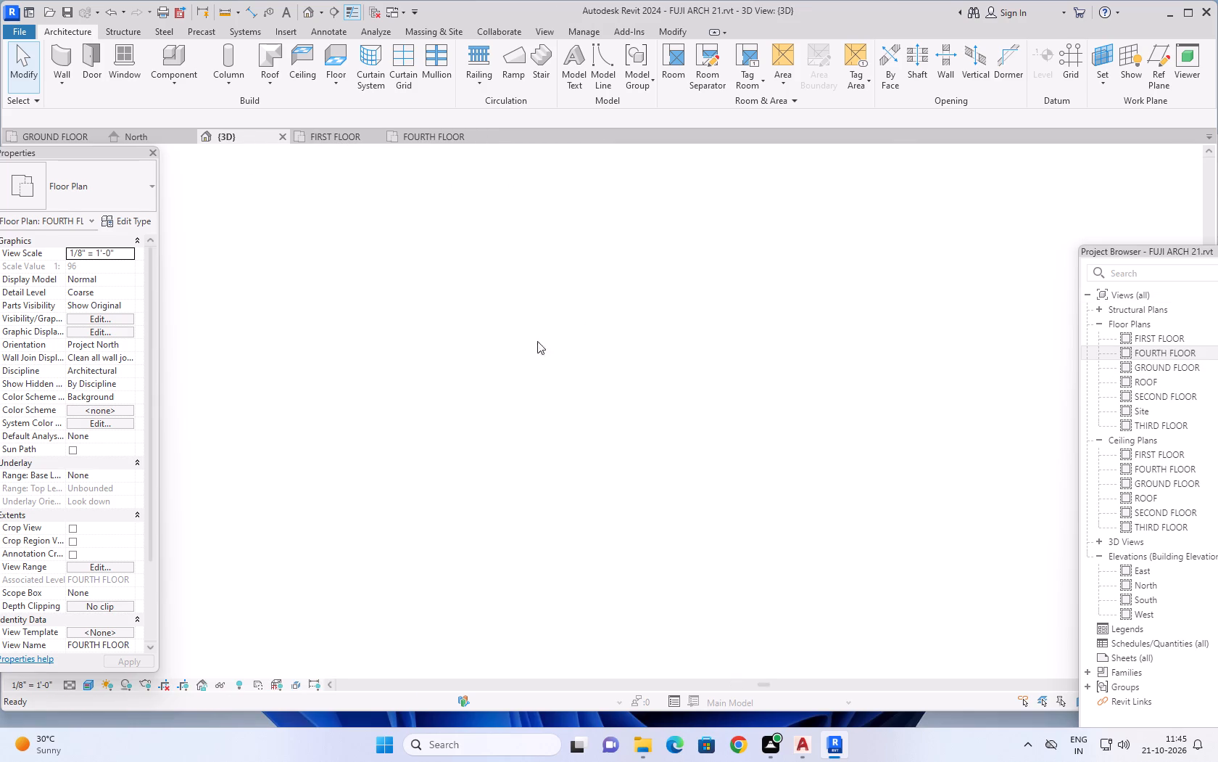
scroll(679, 410, "down", 1)
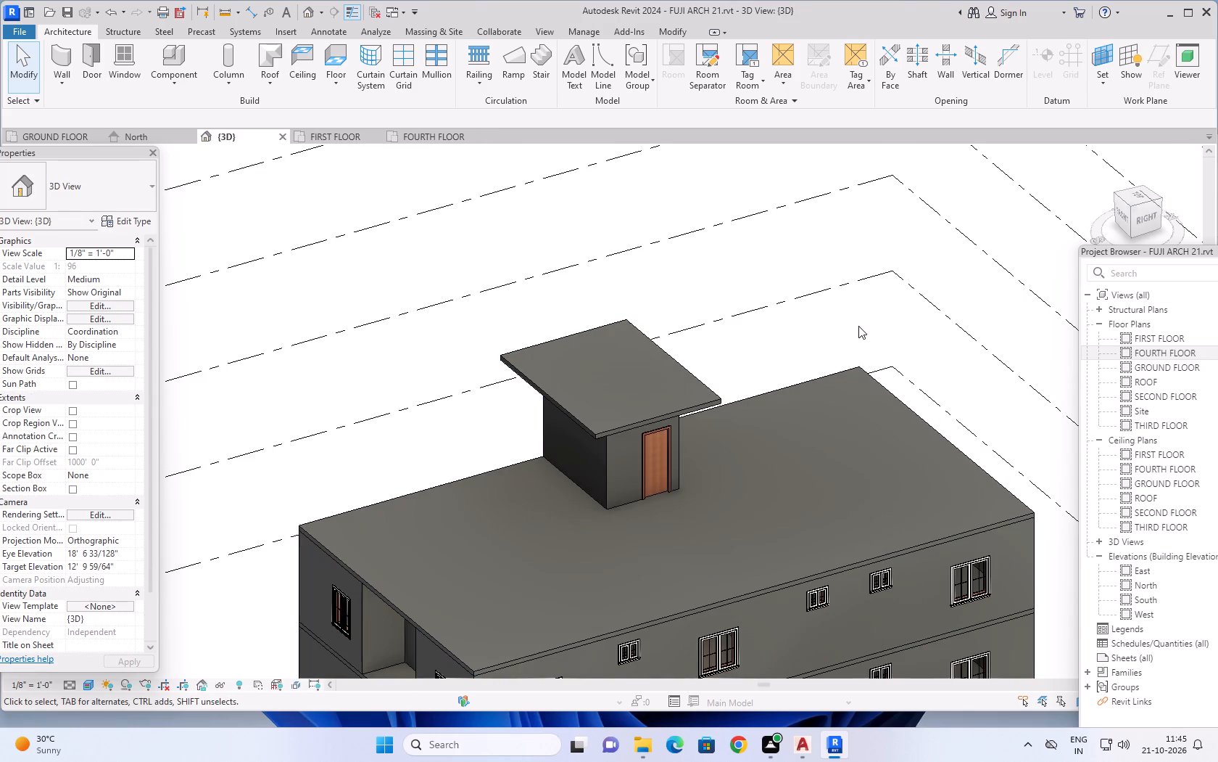
middle_click_drag(906, 329, 873, 274, "shift")
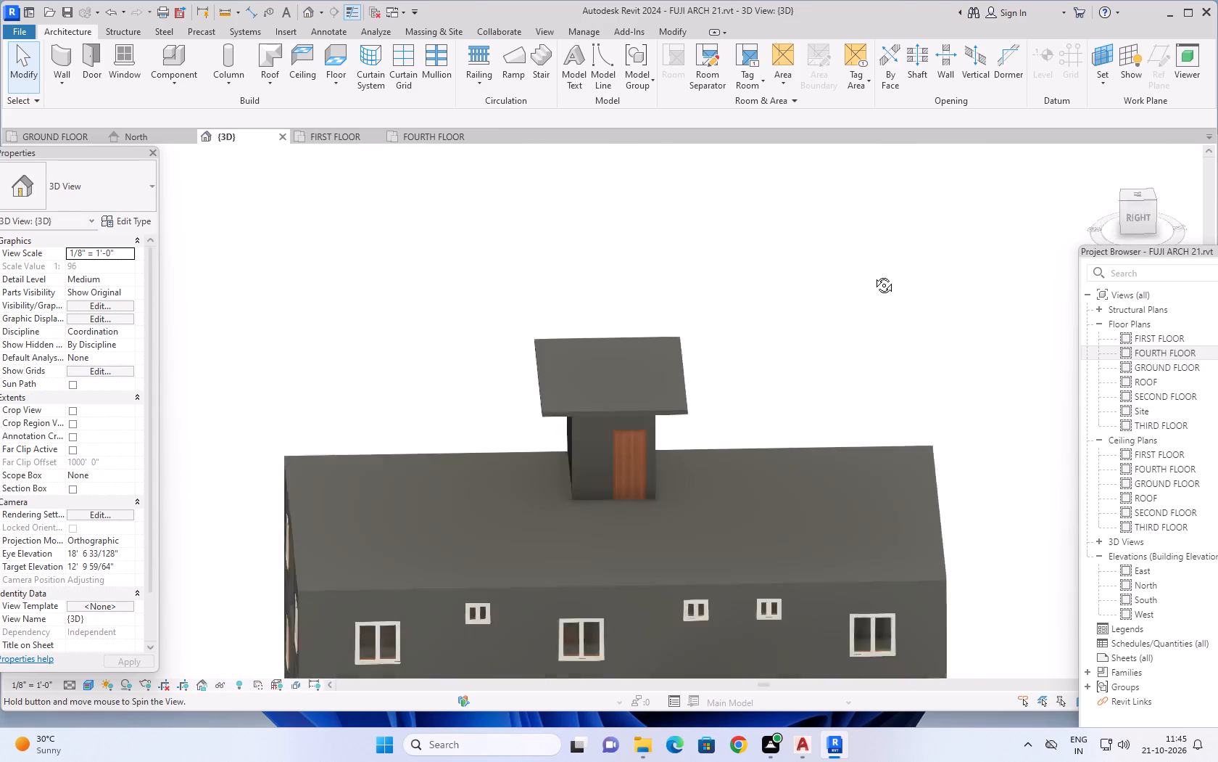
middle_click_drag(873, 274, 875, 178, "shift")
middle_click_drag(891, 407, 469, 343, "shift")
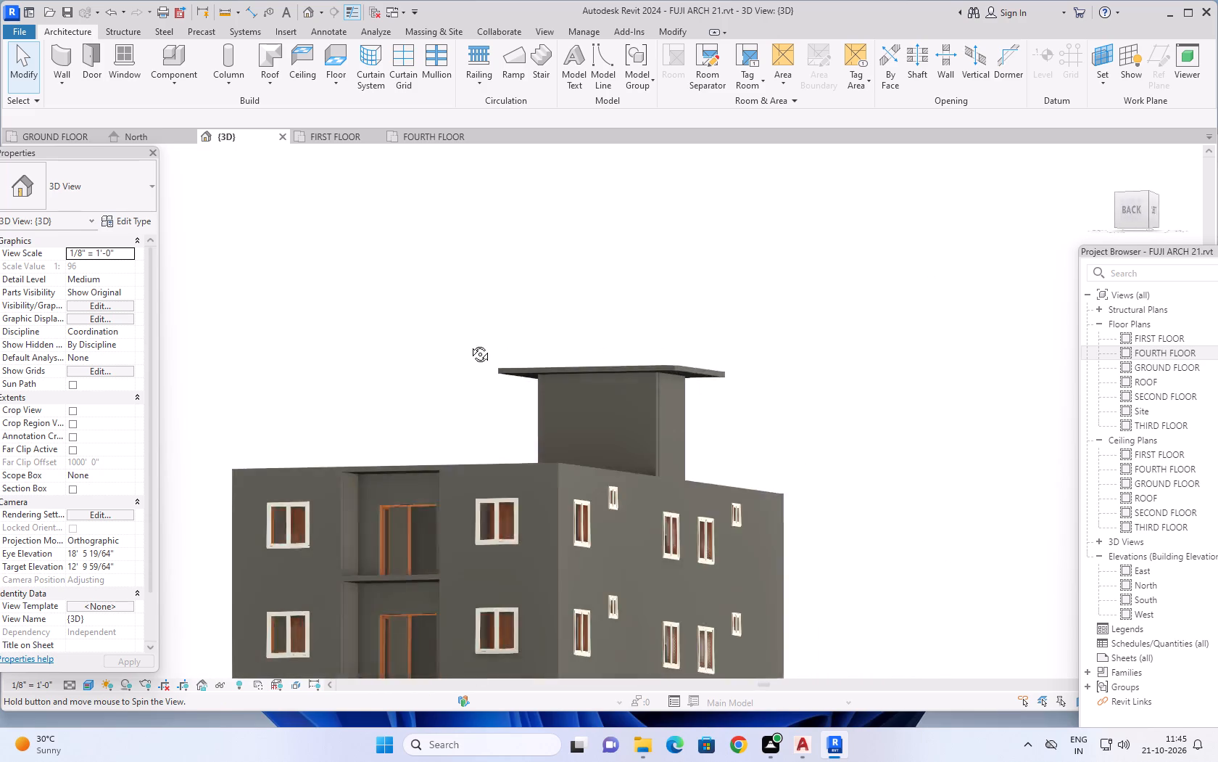
middle_click_drag(469, 343, 266, 361, "shift")
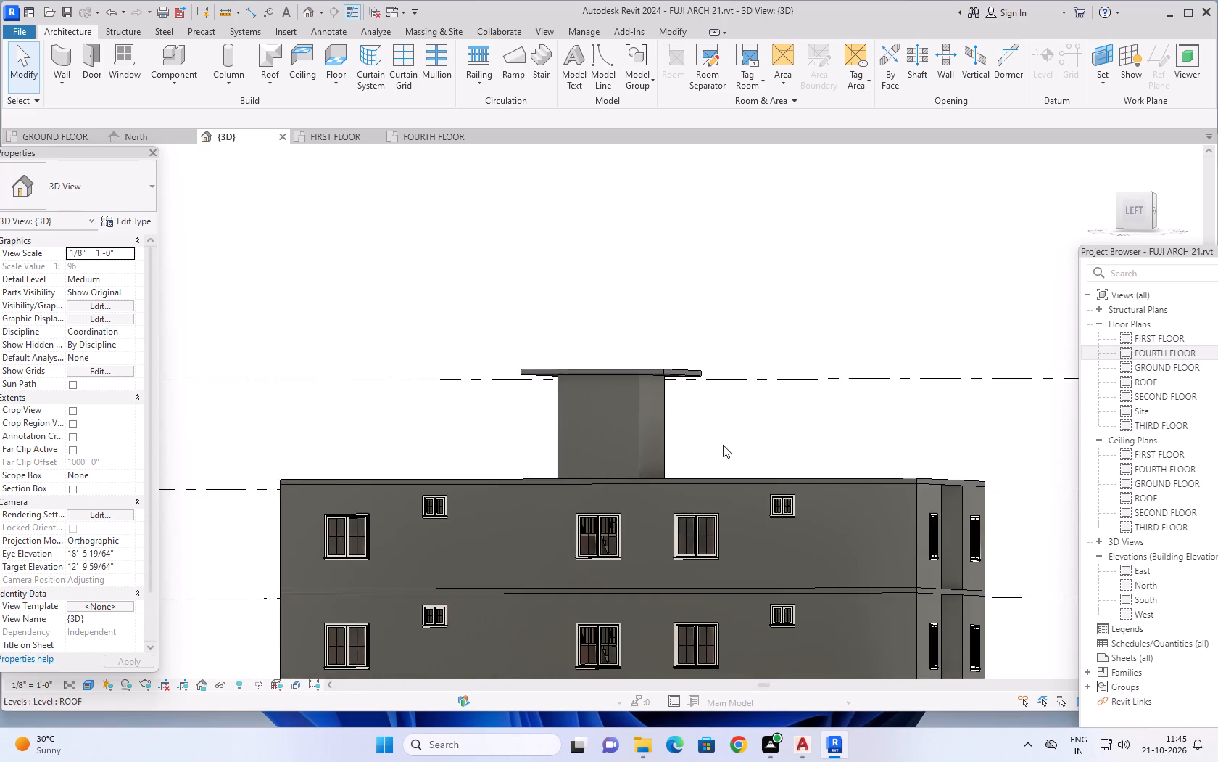
Examine the whole building in 3D from all sides, checking the floors, facades, rooftop enclosure and level lines.
scroll(727, 446, "down", 5)
scroll(823, 400, "down", 1)
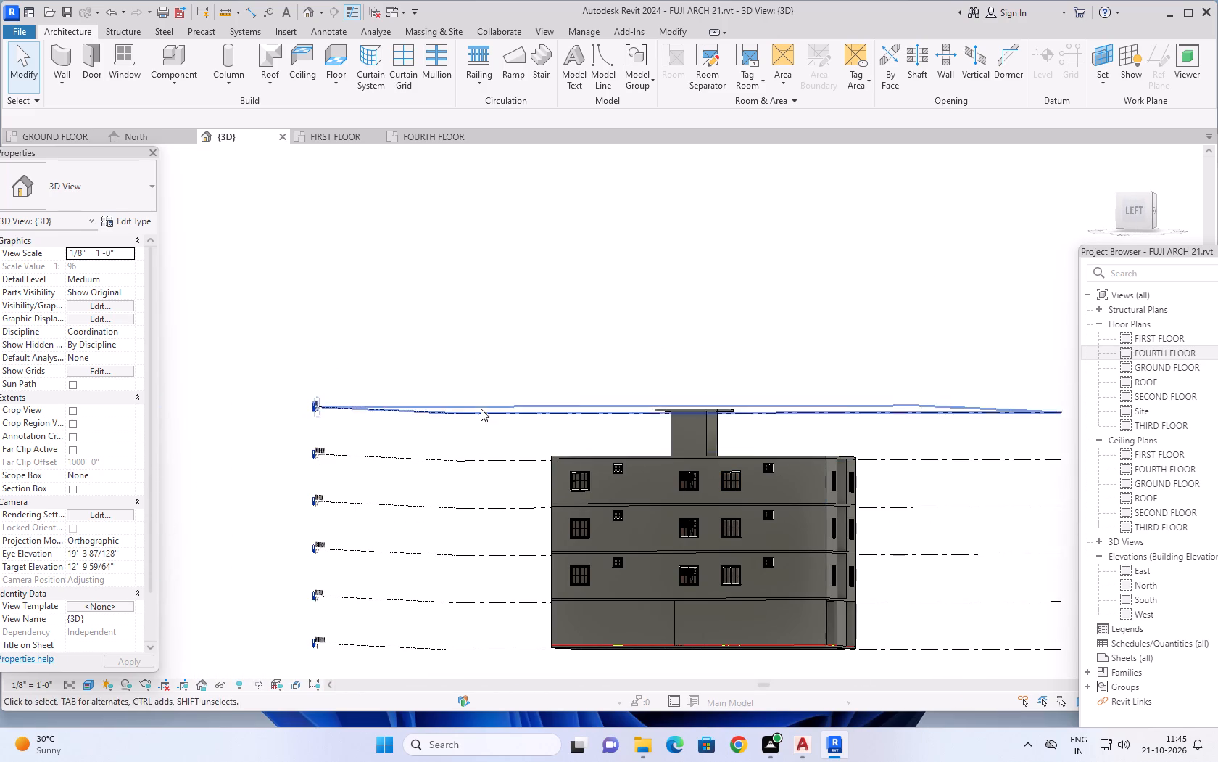
middle_click_drag(481, 406, 521, 440, "shift")
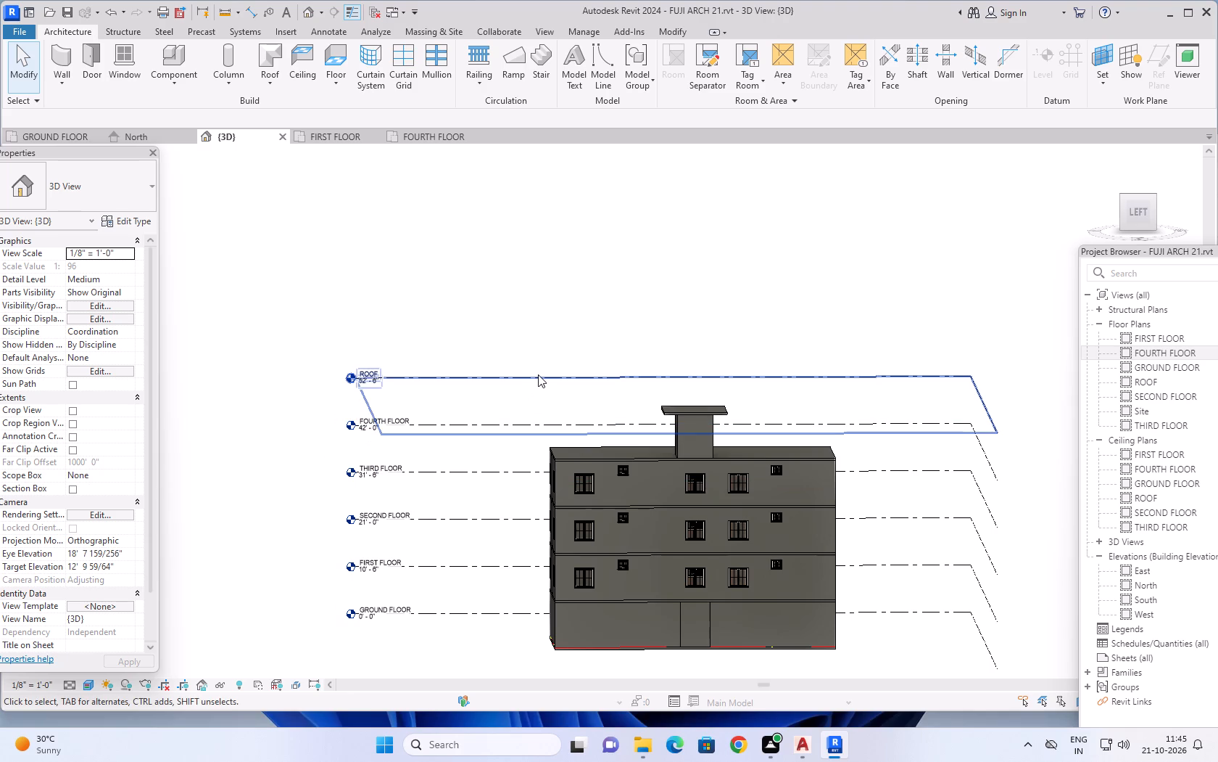
middle_click_drag(542, 363, 711, 480, "shift")
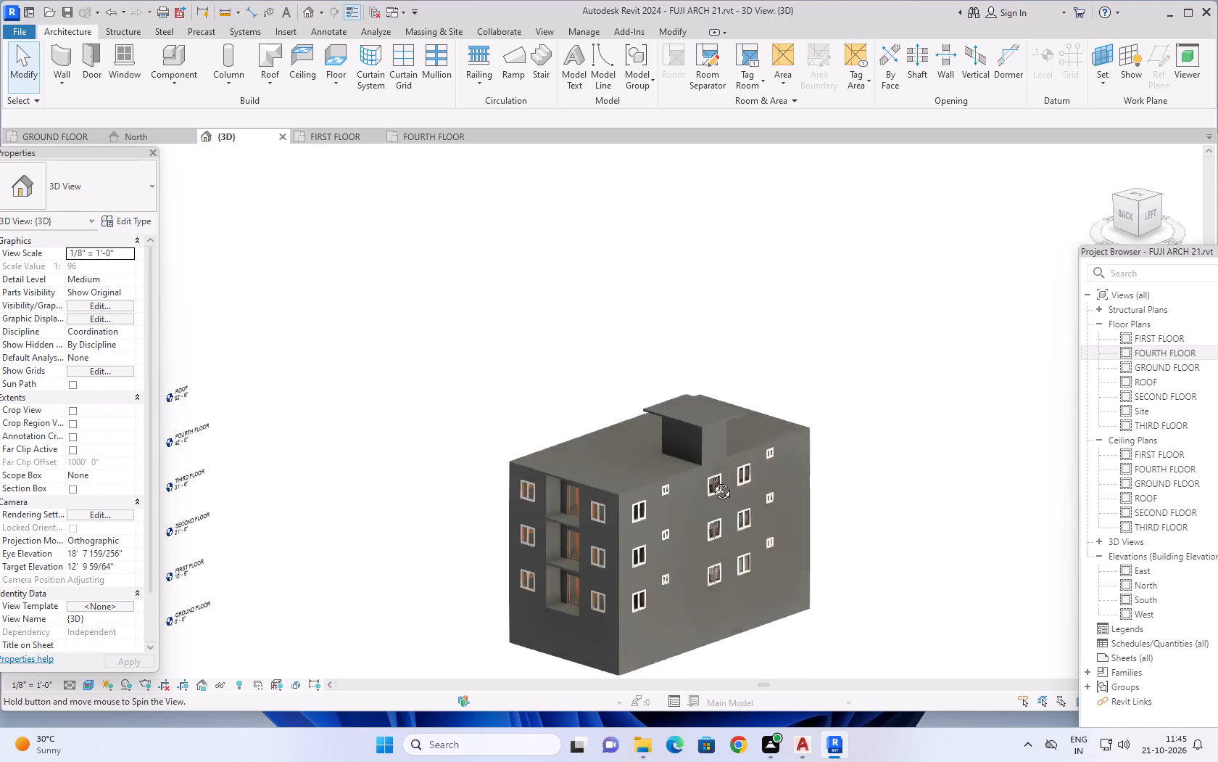
middle_click_drag(711, 480, 866, 517, "shift")
middle_click_drag(417, 549, 591, 486, "shift")
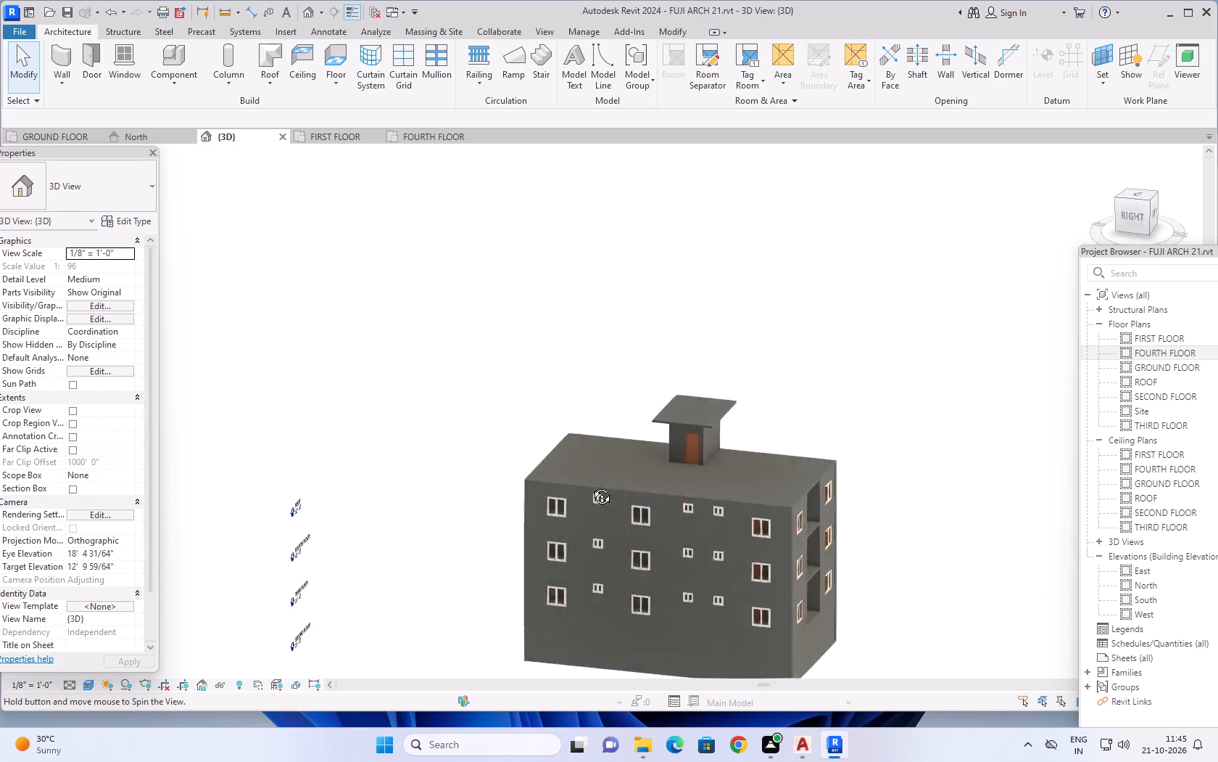
middle_click_drag(591, 486, 858, 476, "shift")
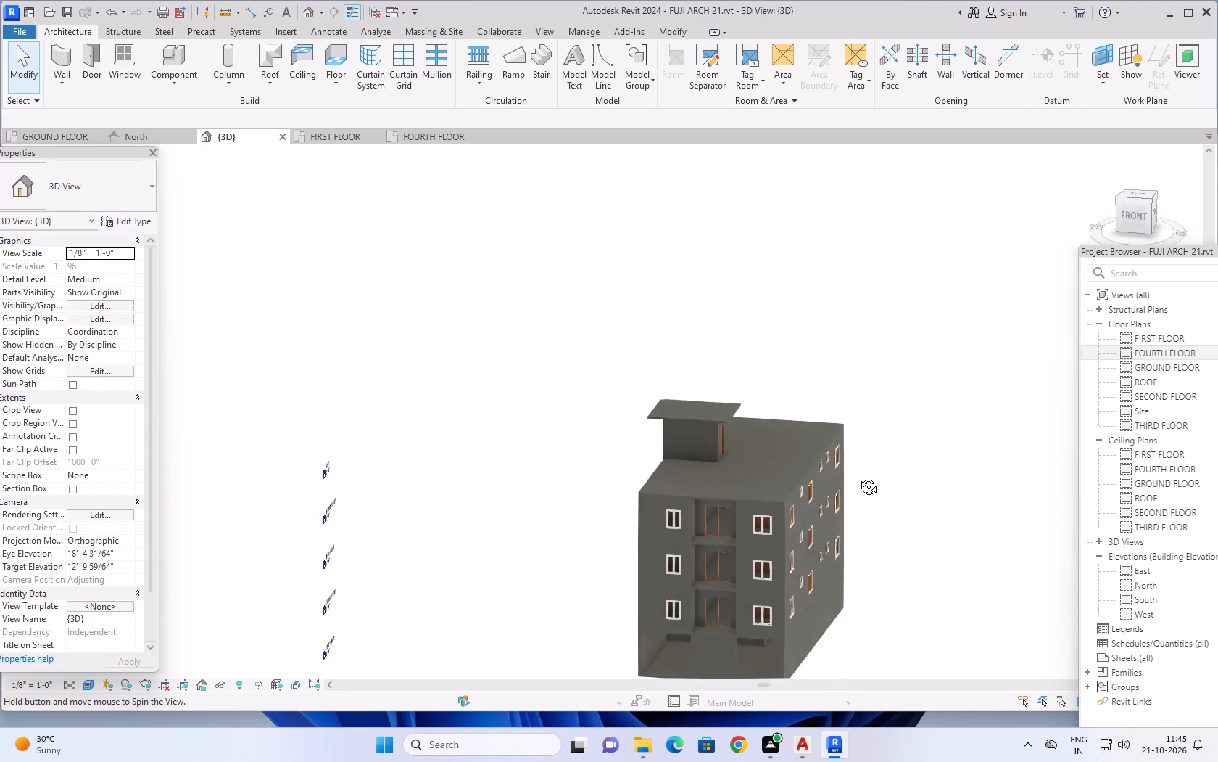
middle_click_drag(858, 476, 866, 479, "shift")
scroll(589, 549, "up", 2)
middle_click_drag(594, 534, 547, 470)
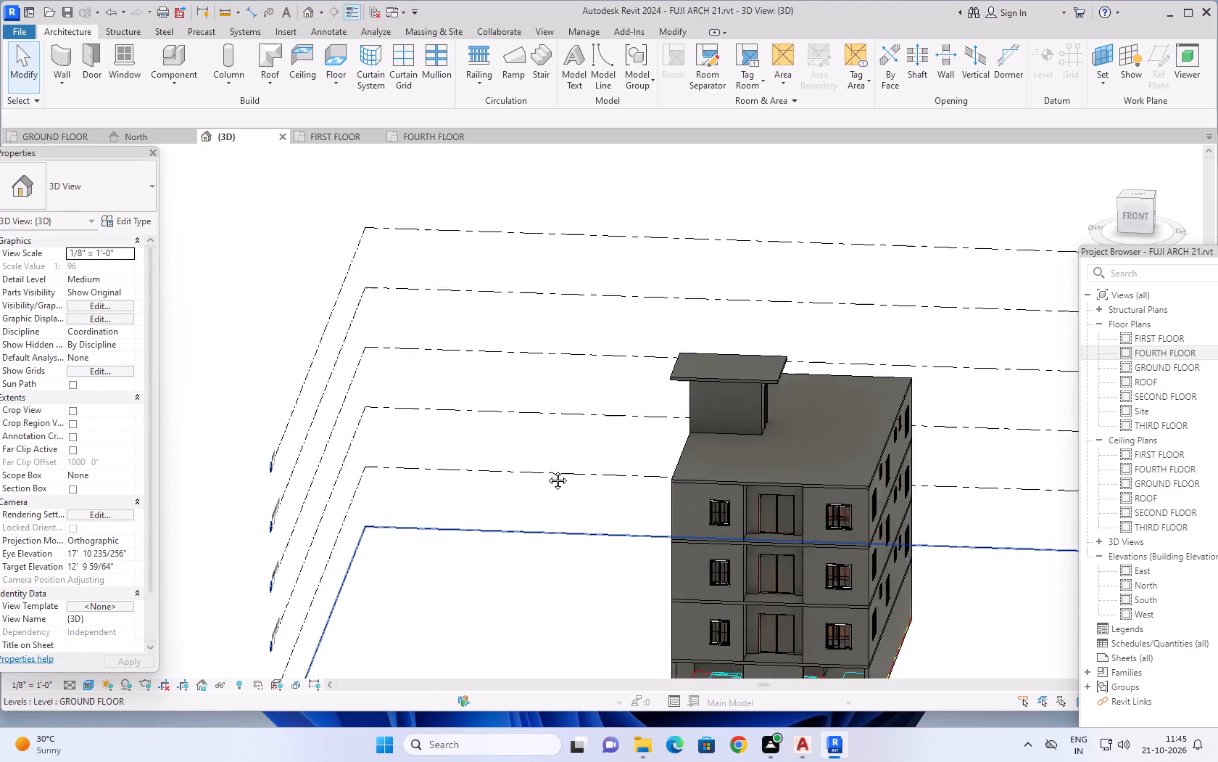
middle_click_drag(547, 470, 465, 398)
middle_click_drag(784, 610, 927, 539, "shift")
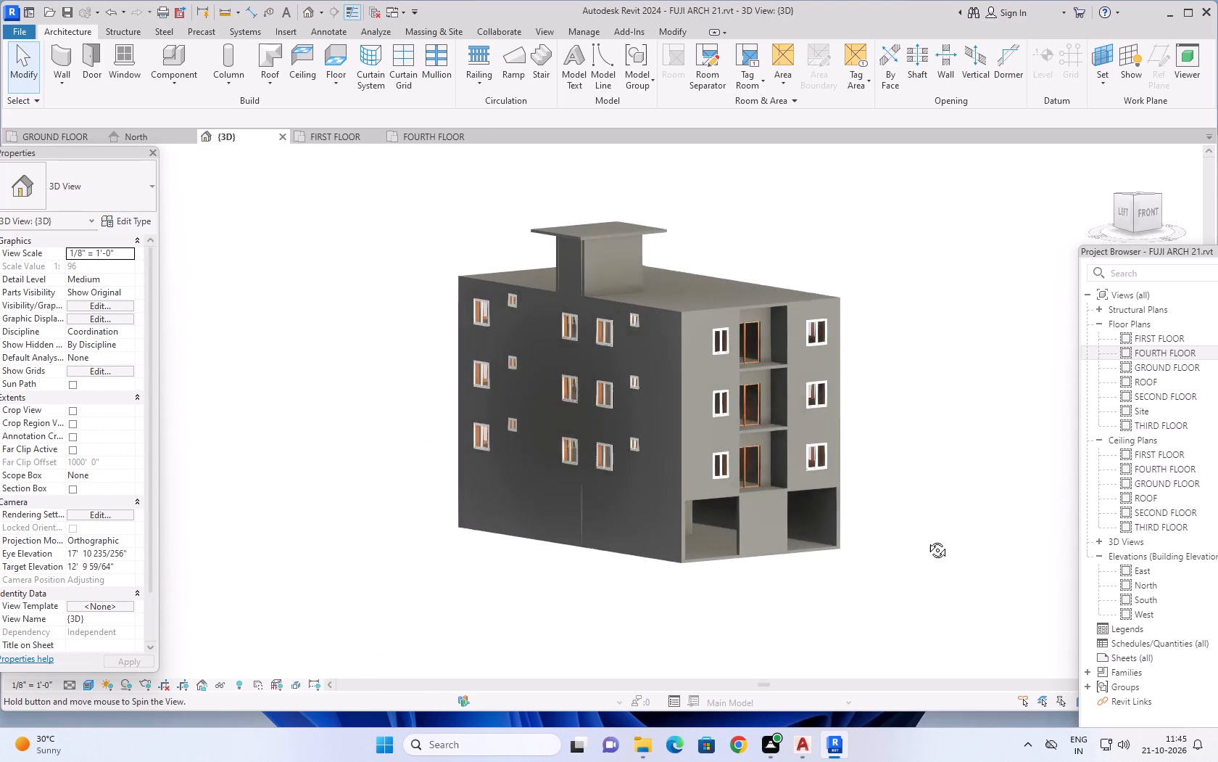
middle_click_drag(927, 539, 933, 539, "shift")
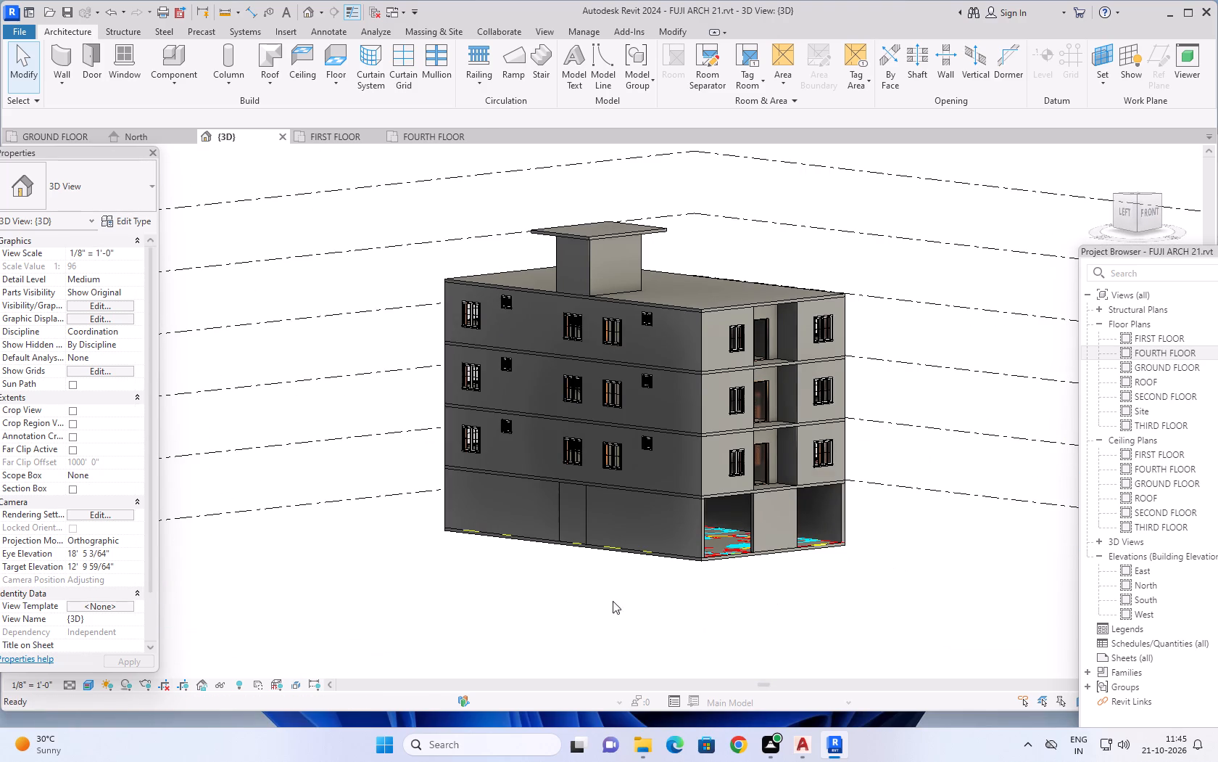
scroll(553, 594, "up", 1)
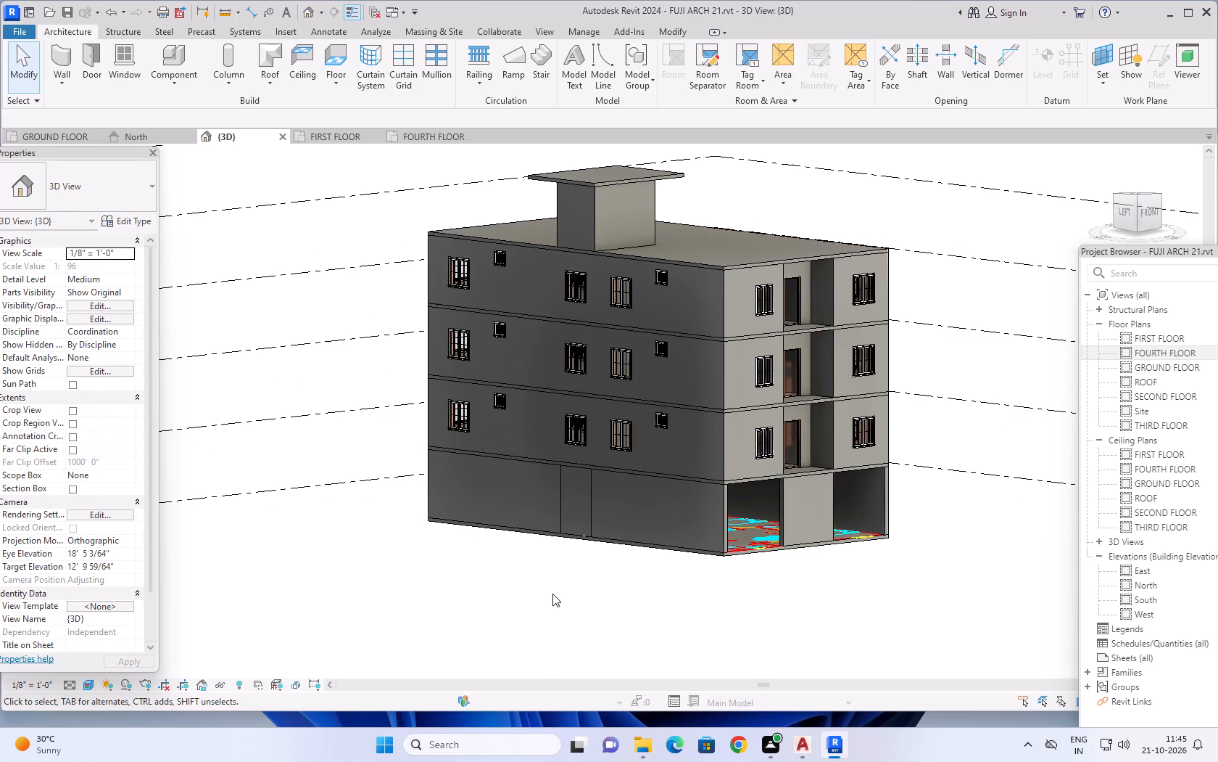
scroll(552, 594, "up", 2)
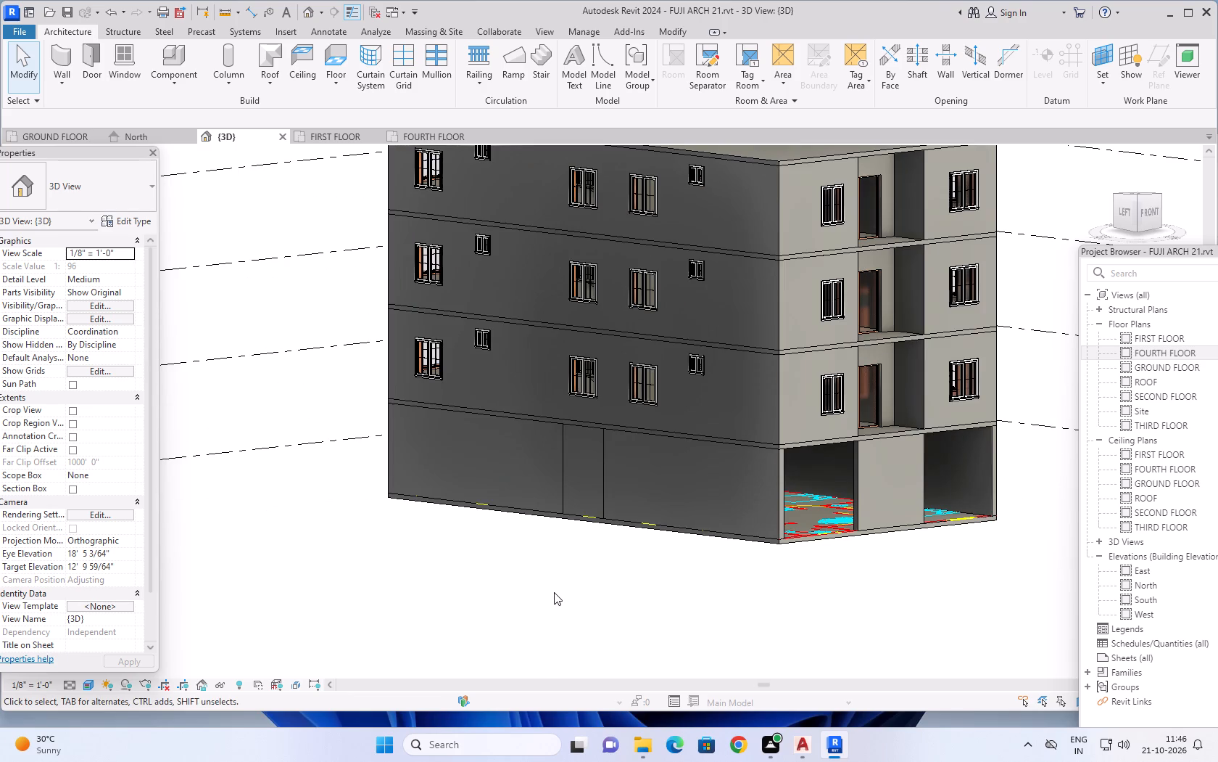
scroll(555, 590, "down", 2)
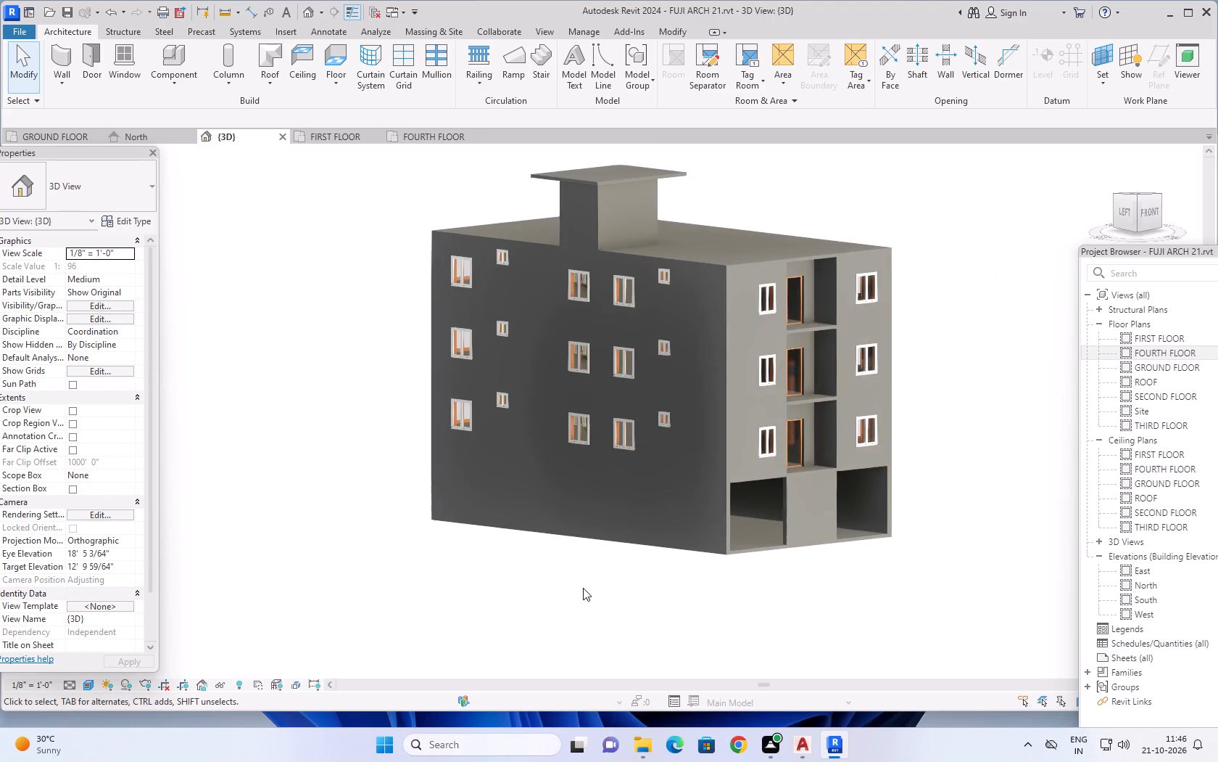
scroll(585, 589, "down", 2)
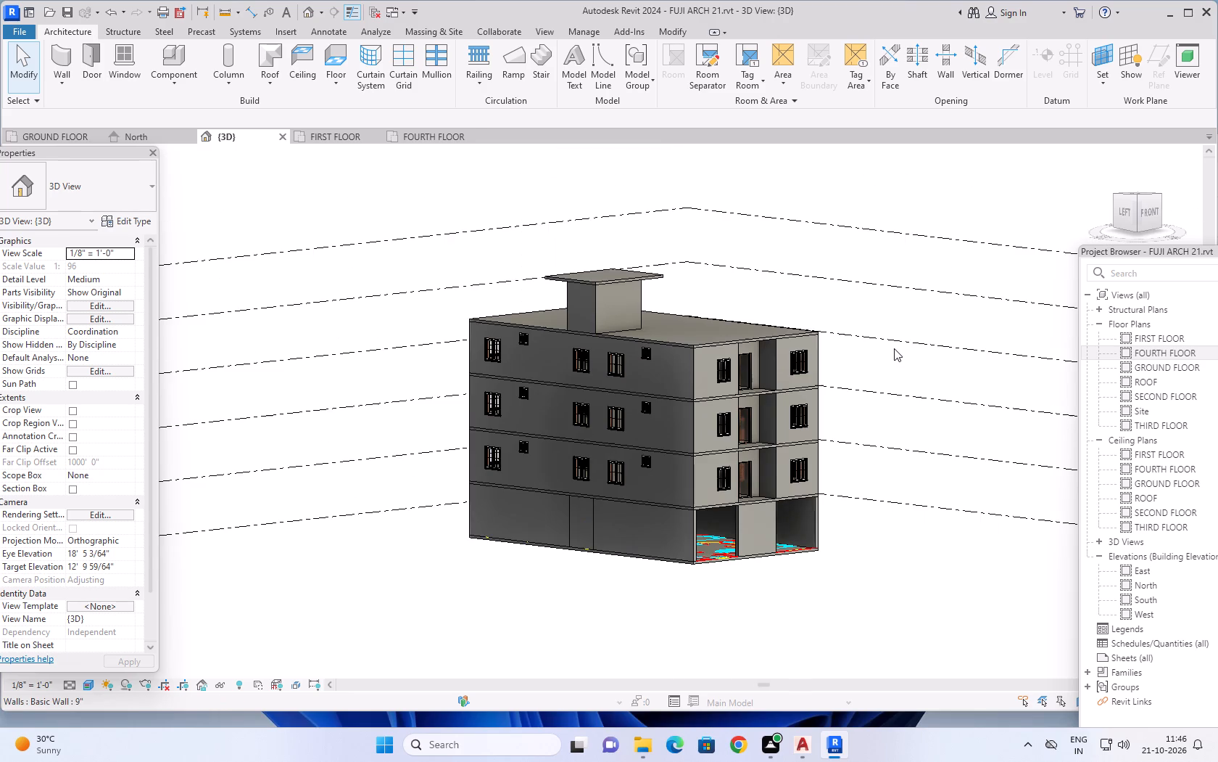
middle_click_drag(898, 317, 792, 458, "shift")
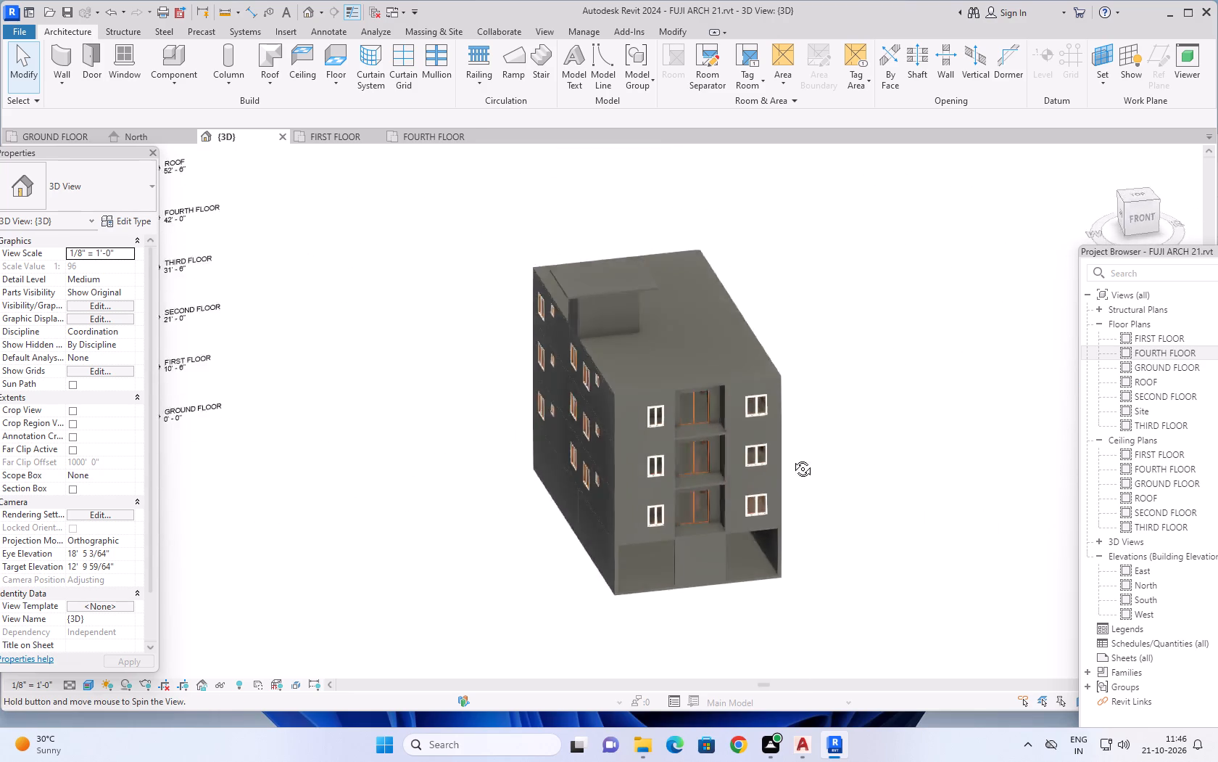
middle_click_drag(792, 458, 703, 470, "shift")
middle_click_drag(679, 464, 668, 459, "shift")
middle_click_drag(656, 456, 468, 340, "shift")
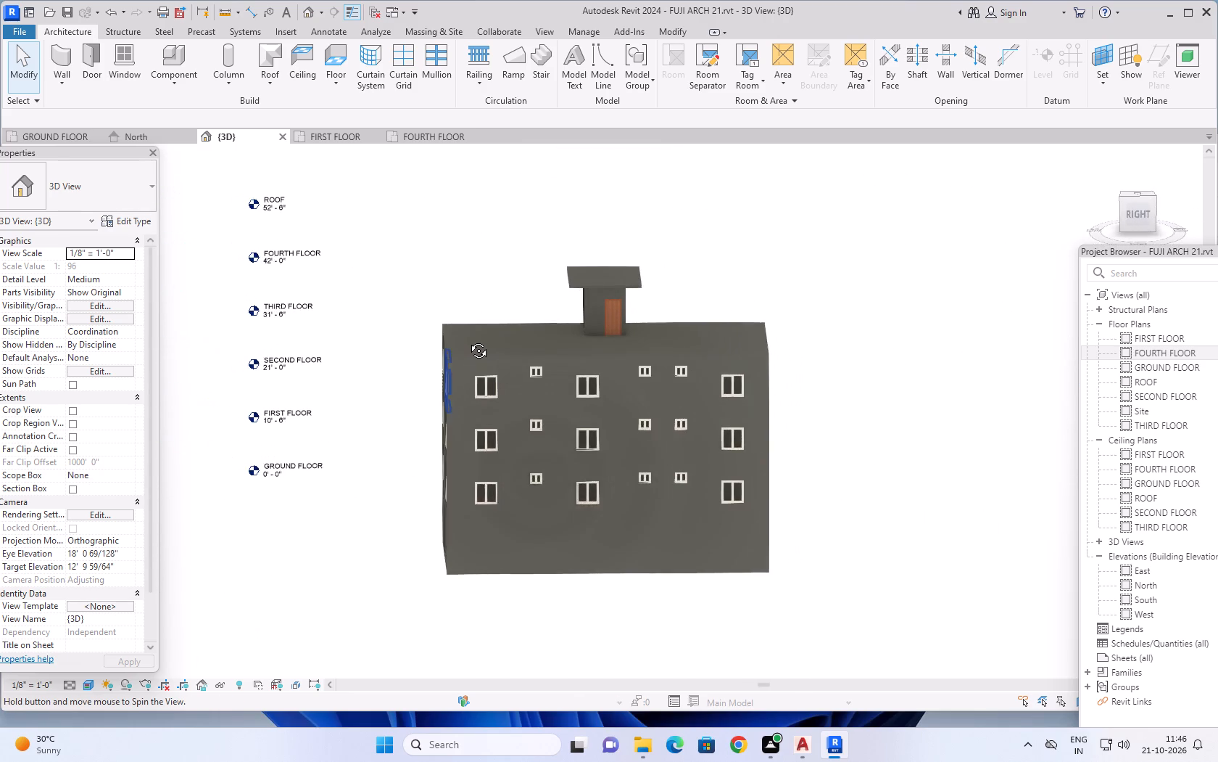
middle_click_drag(468, 340, 847, 367, "shift")
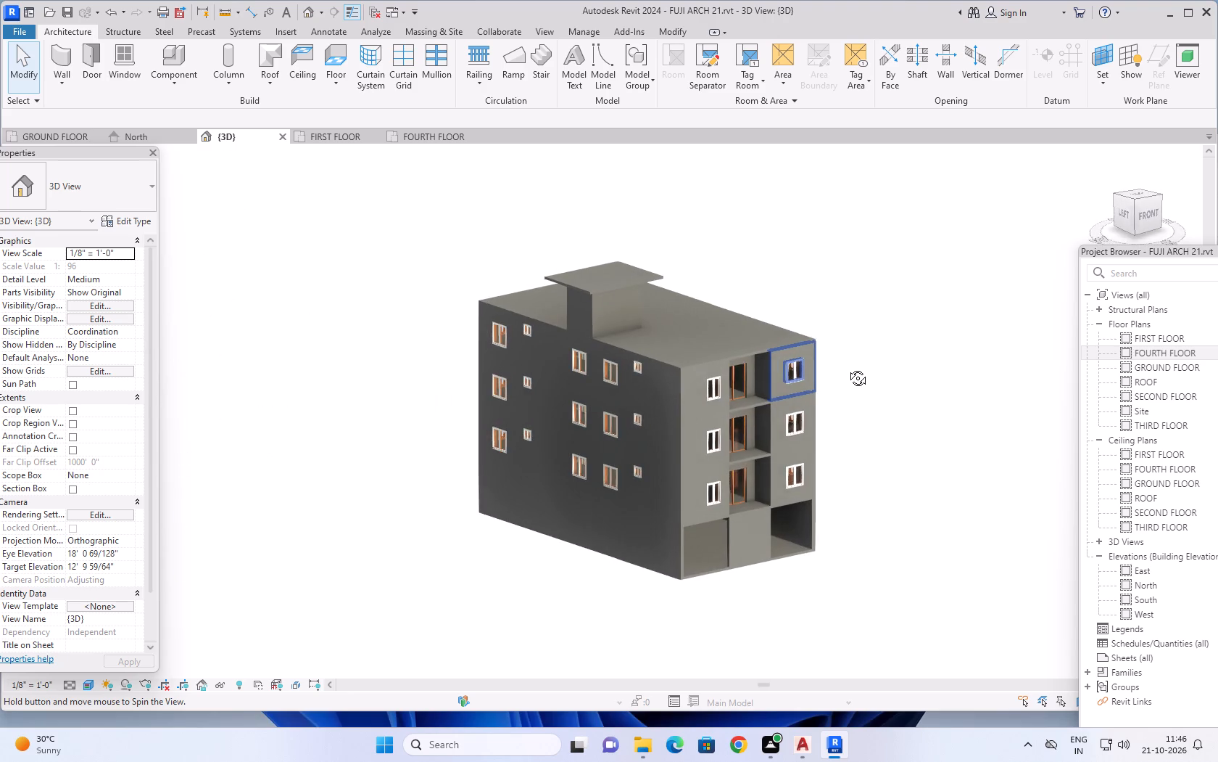
middle_click_drag(847, 367, 656, 442, "shift")
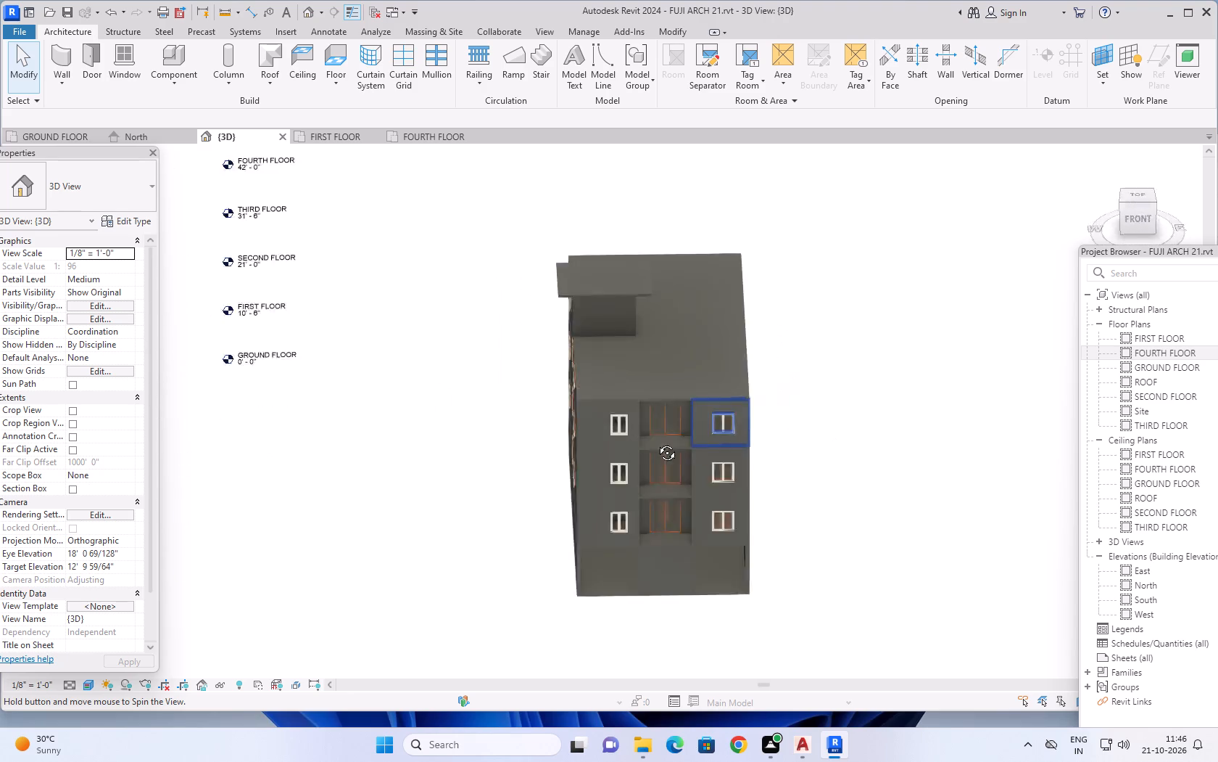
middle_click_drag(656, 442, 547, 410, "shift")
scroll(908, 346, "up", 3)
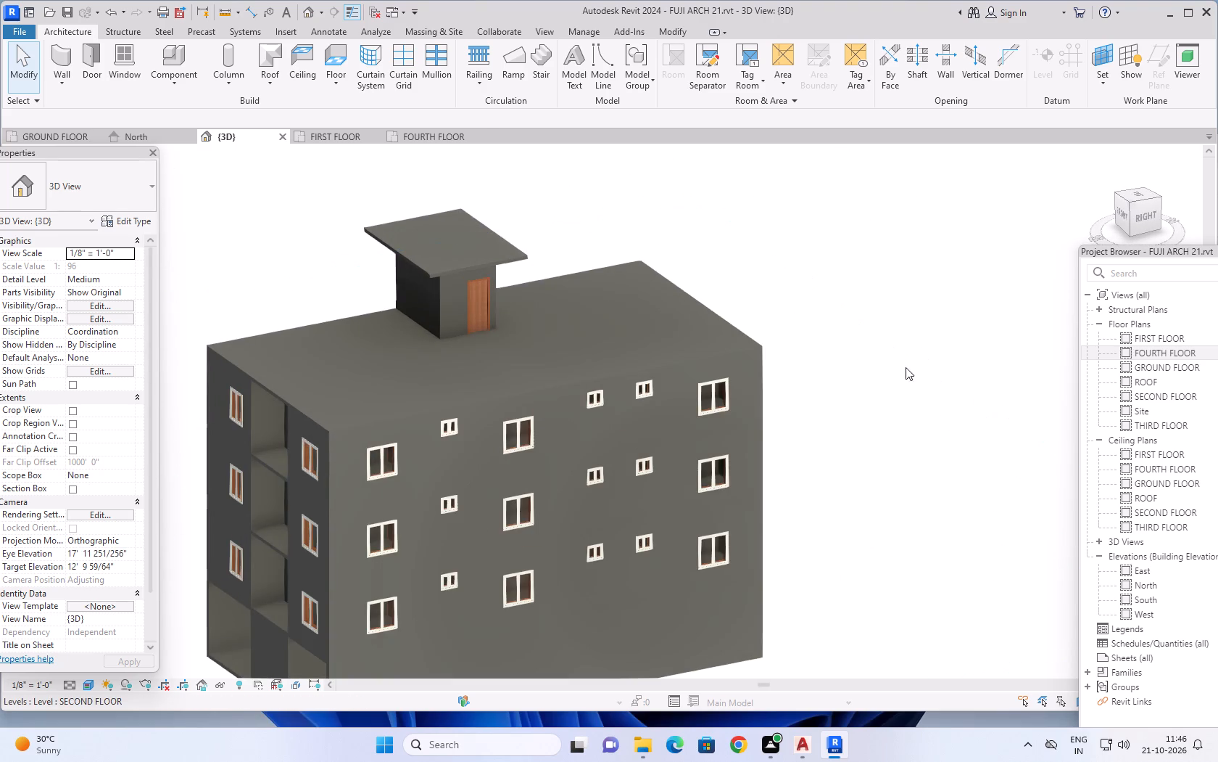
middle_click_drag(882, 419, 932, 303, "shift")
scroll(877, 369, "up", 1, "shift")
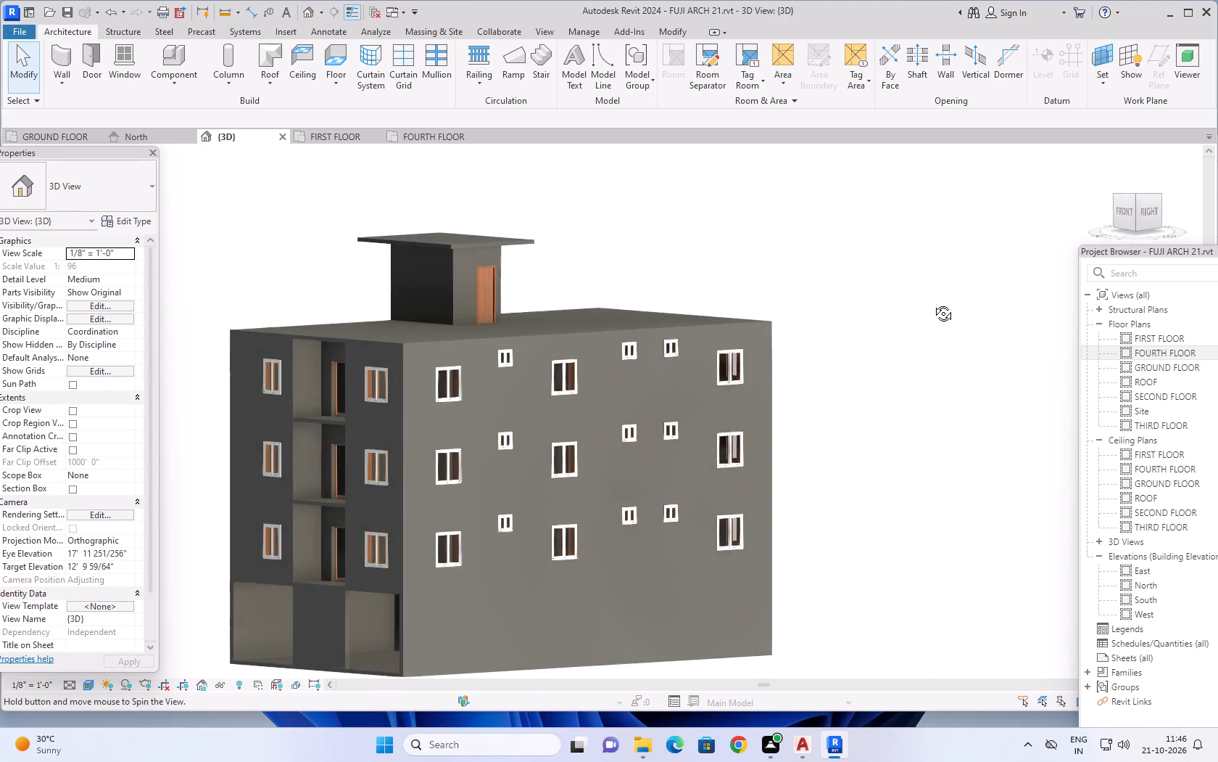
middle_click_drag(932, 303, 953, 306, "shift")
middle_click_drag(923, 392, 969, 349)
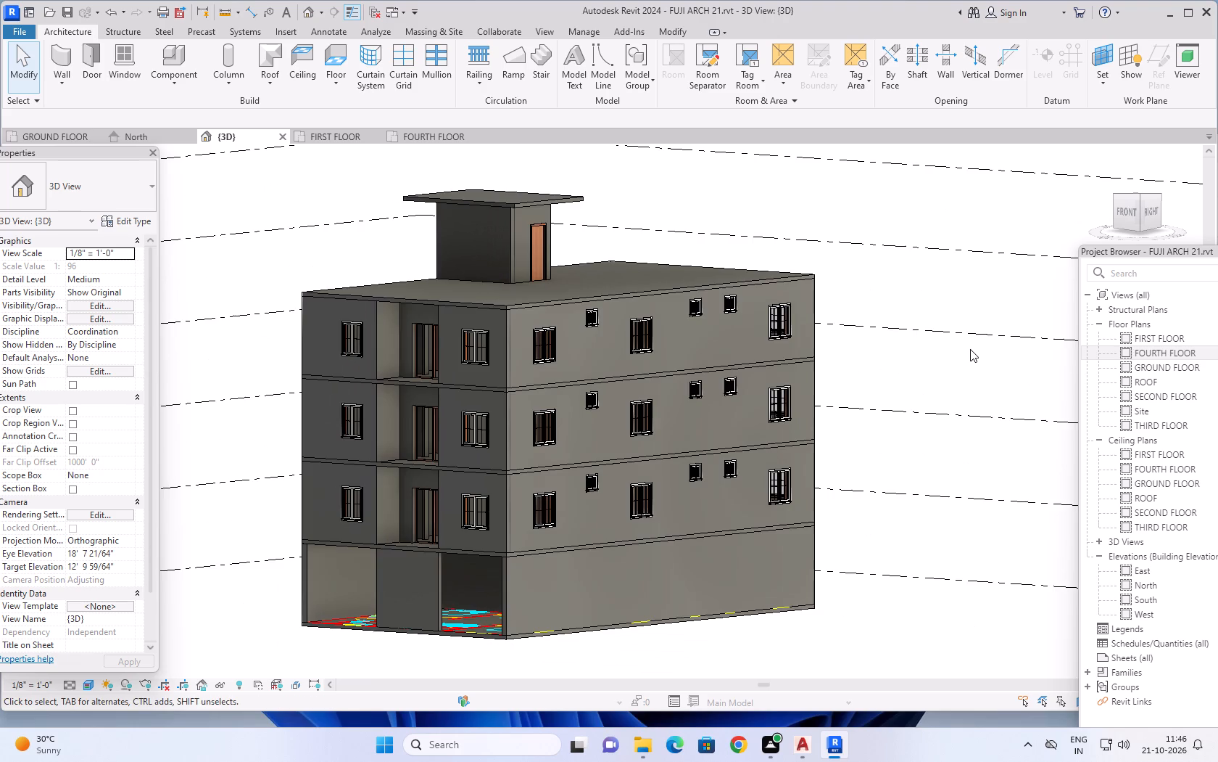
middle_click_drag(974, 383, 982, 358)
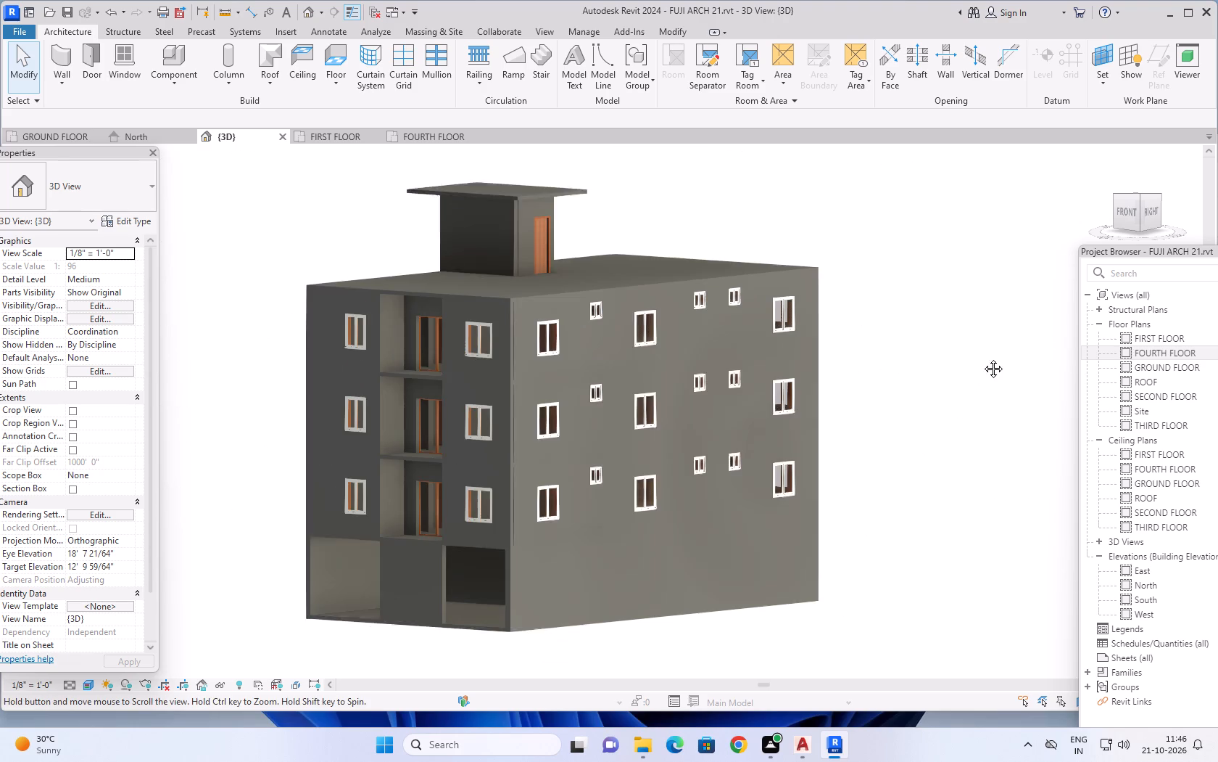
middle_click_drag(982, 358, 996, 324)
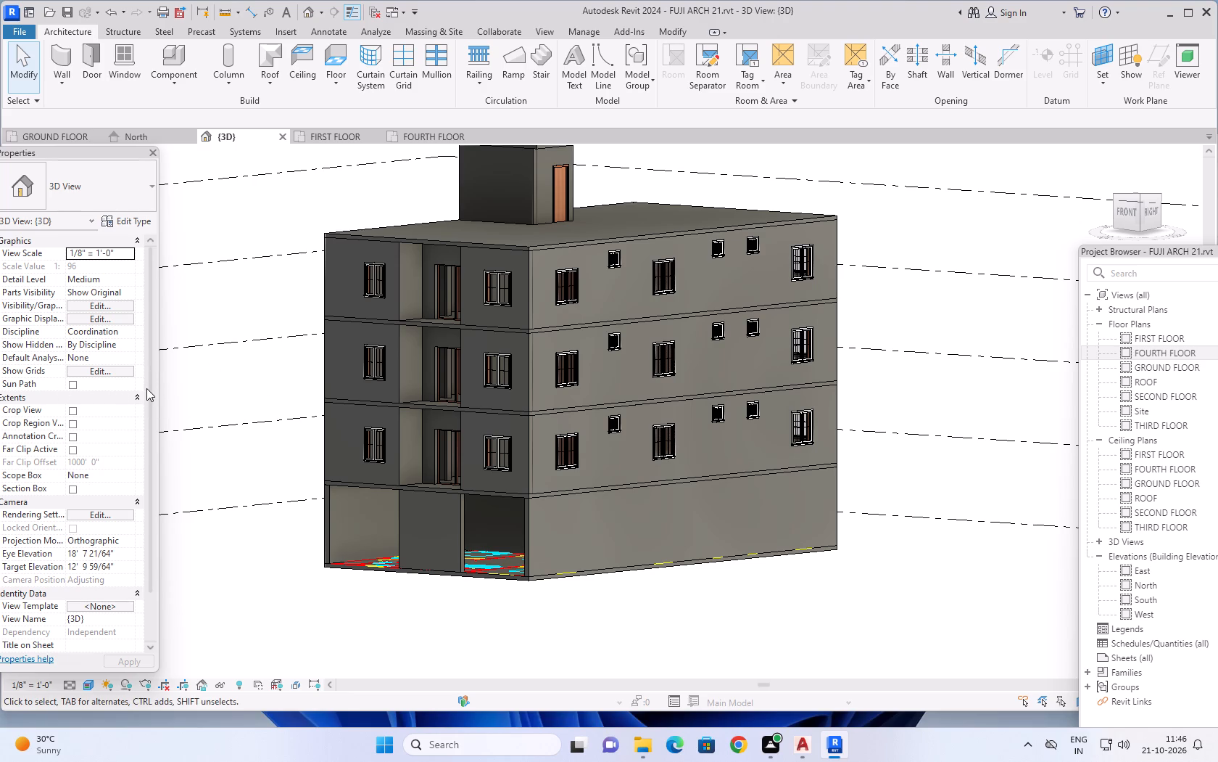
Check the North elevation and the FIRST FLOOR plan, and examine the whole building with its level lines in the 3D view.
left_click(151, 135)
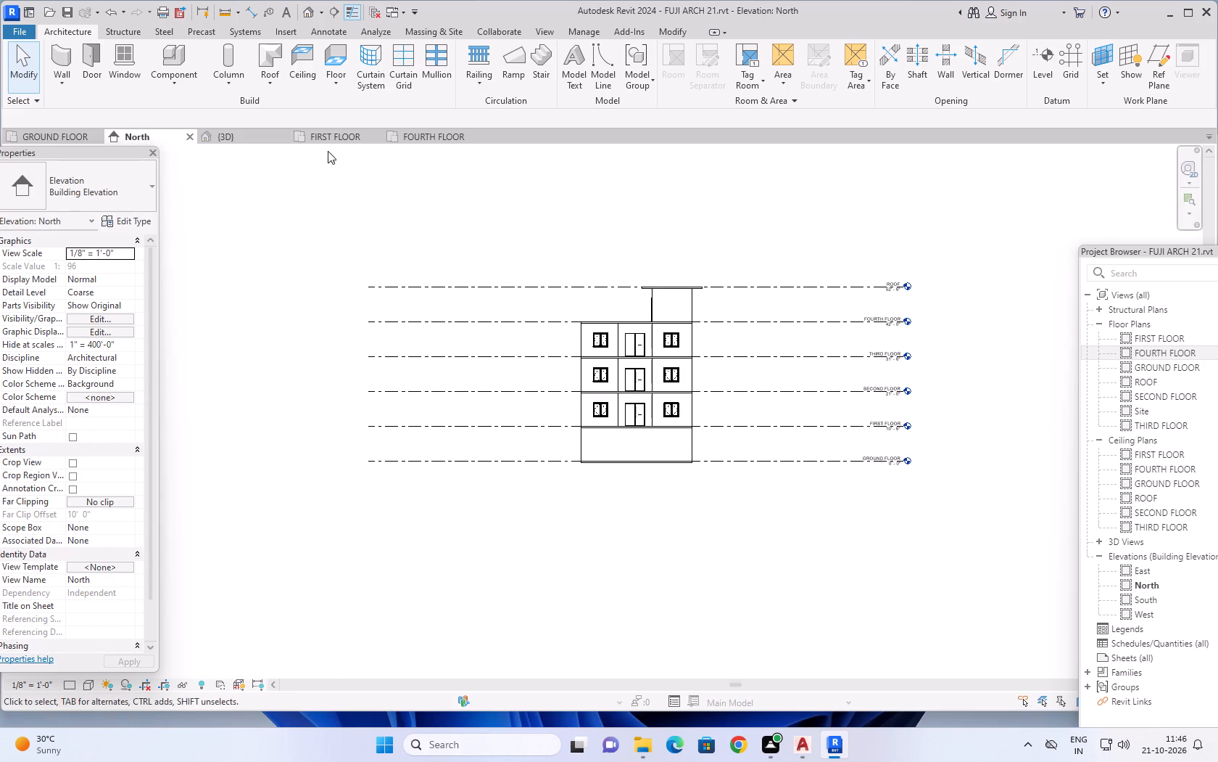
left_click(341, 142)
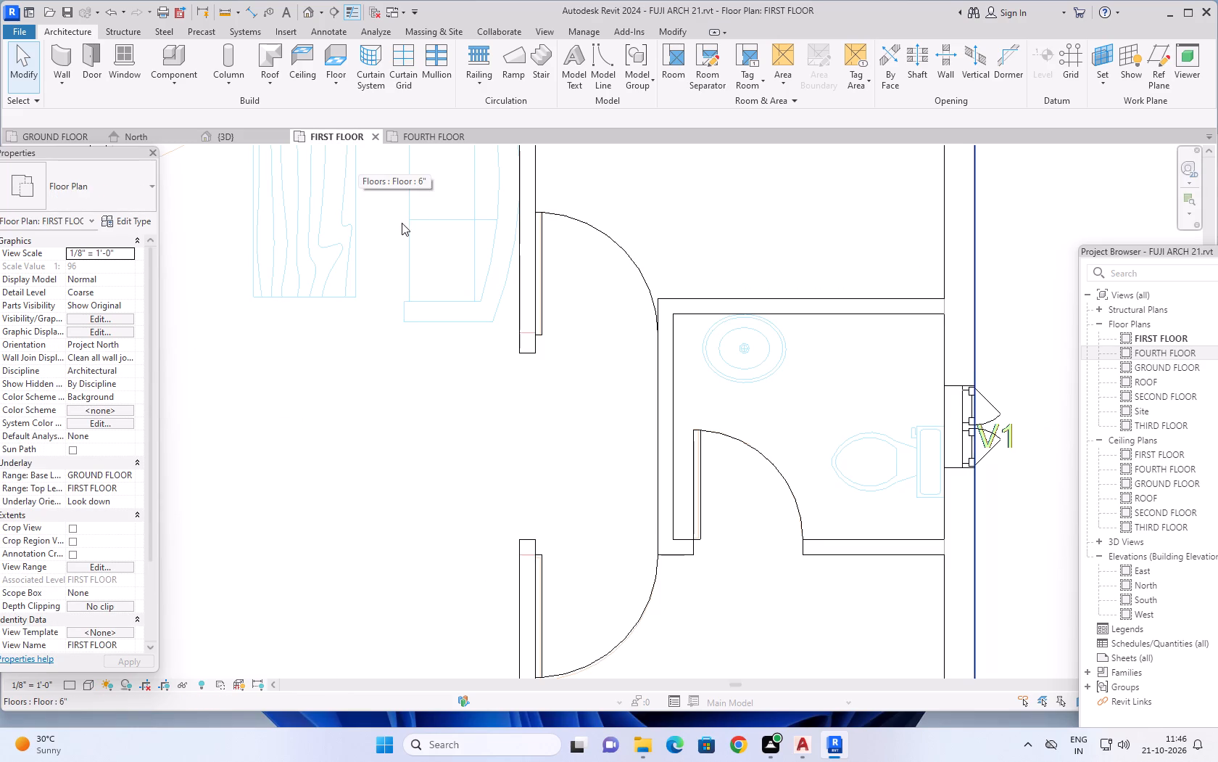
left_click(234, 134)
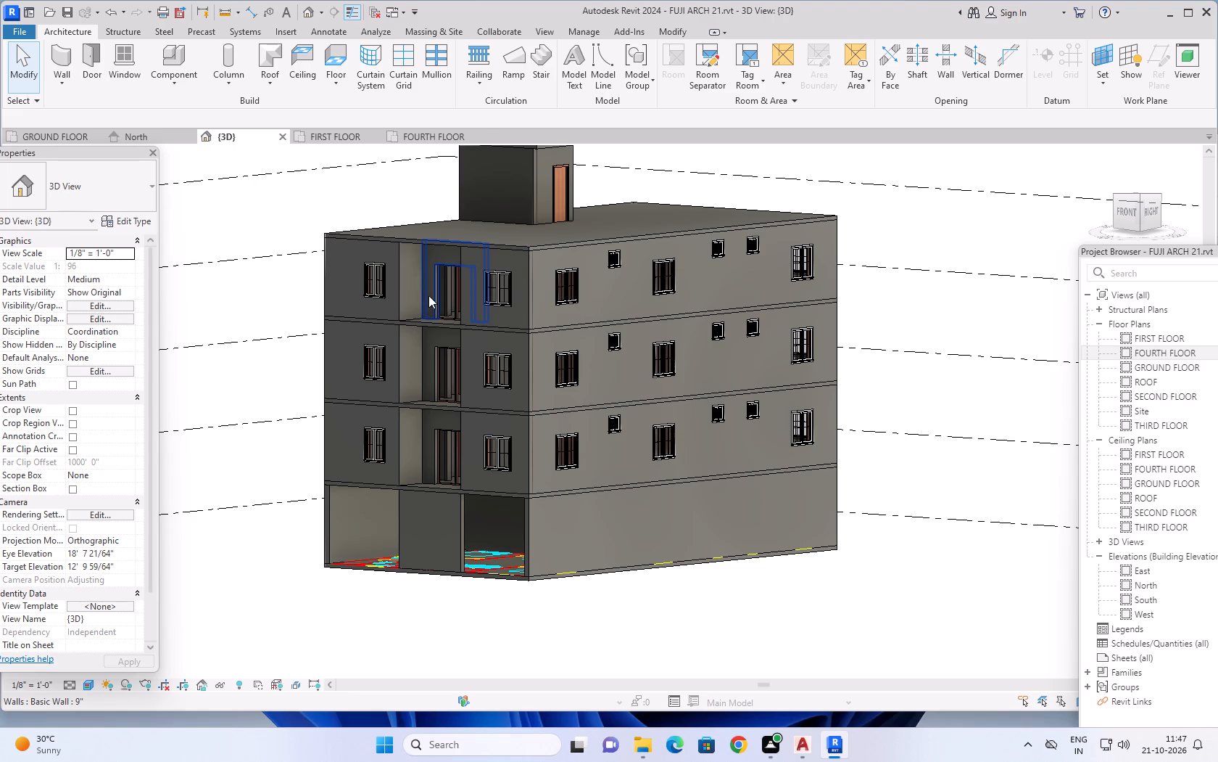
scroll(428, 300, "down", 1)
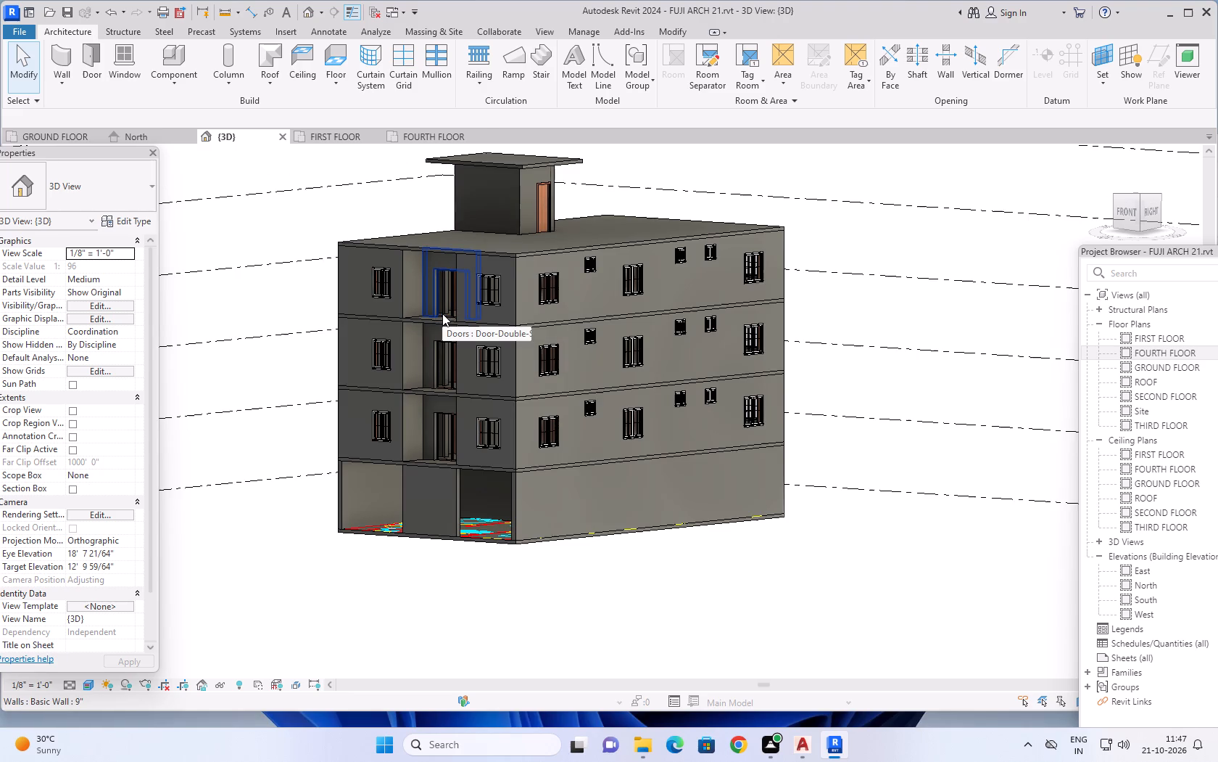
scroll(442, 314, "down", 2)
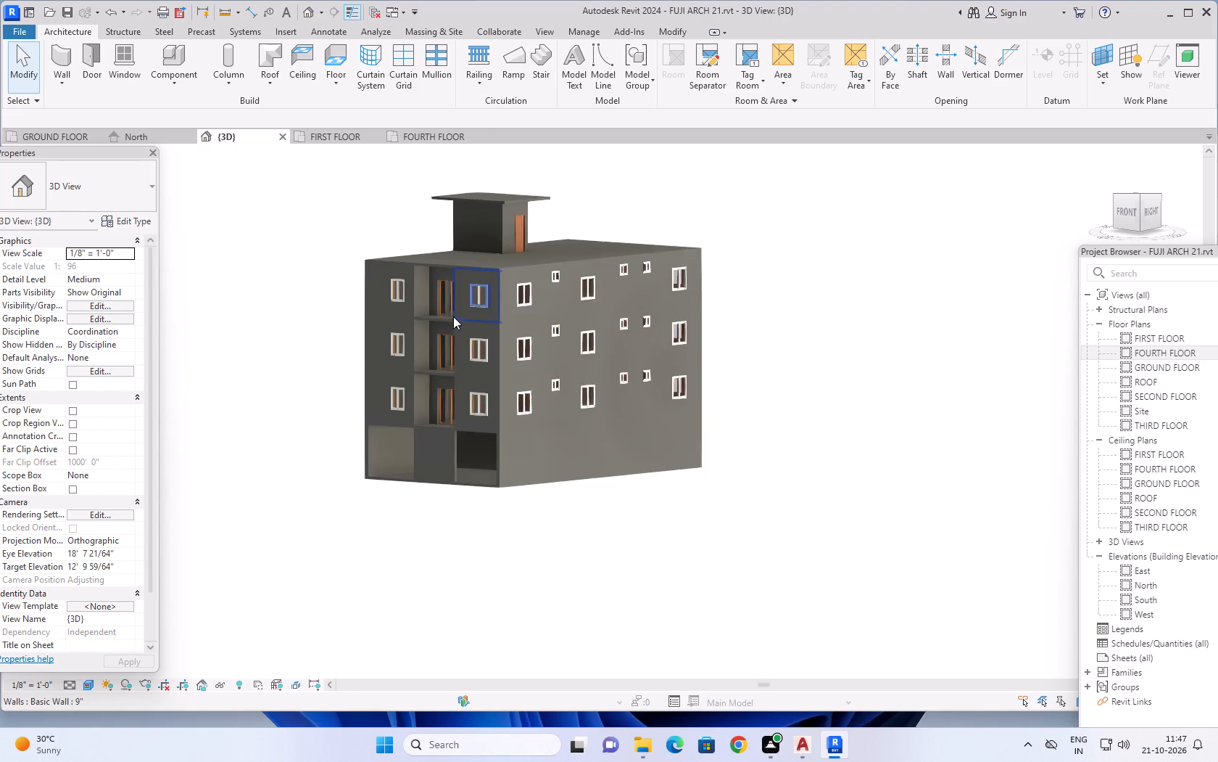
scroll(453, 316, "down", 1)
middle_click_drag(449, 528, 581, 534)
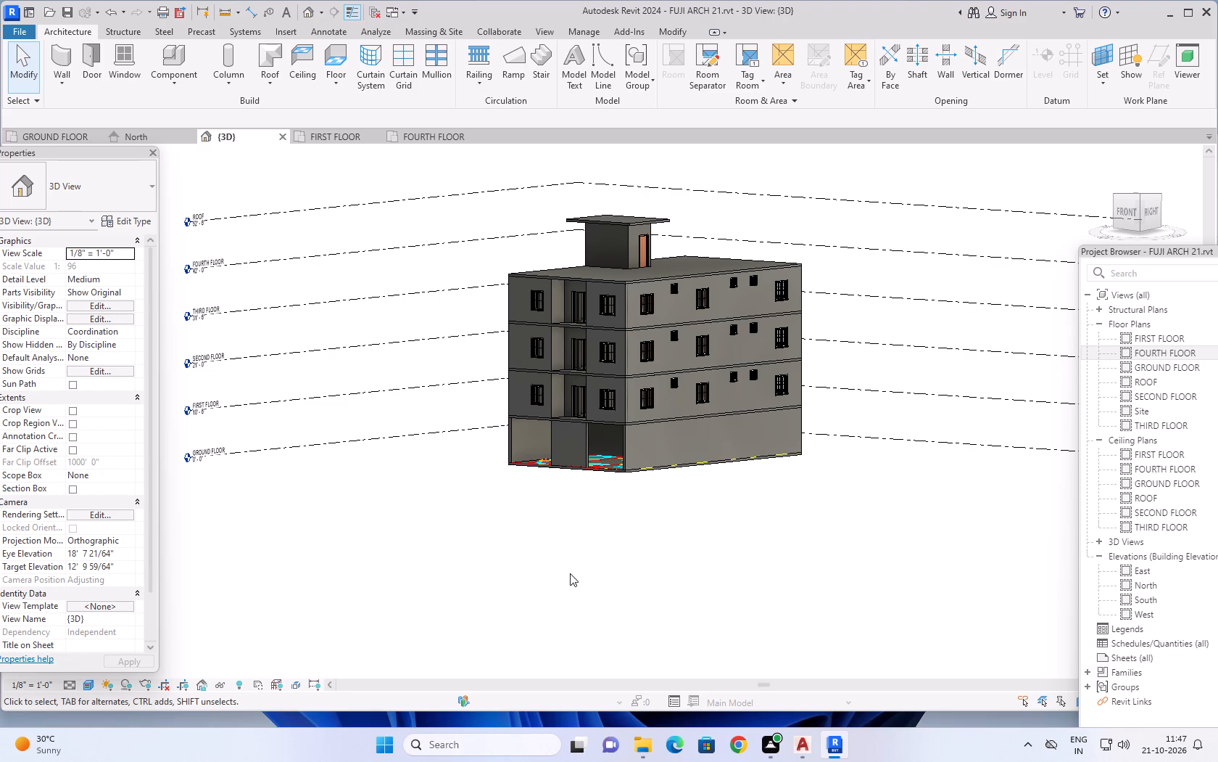
middle_click_drag(761, 534, 549, 607)
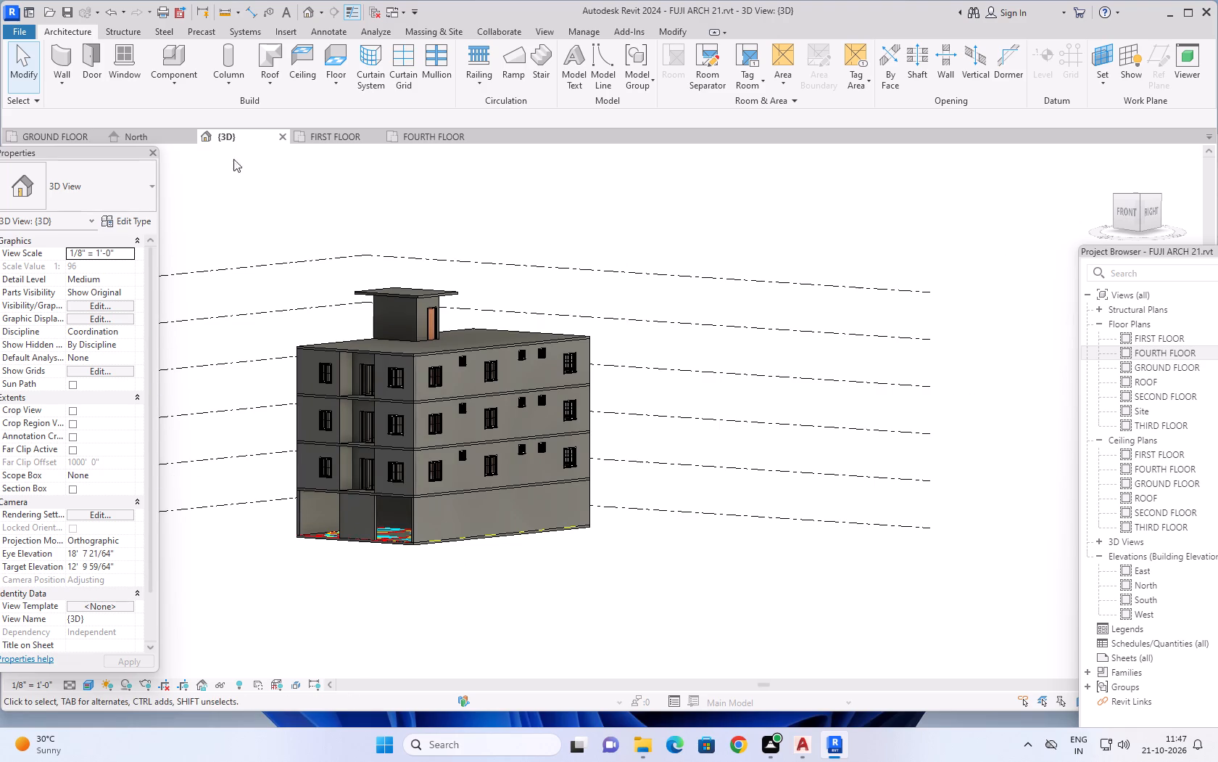
Review the FIRST FLOOR, FOURTH FLOOR and GROUND FLOOR plans and the North elevation, ending with the entire imported ground floor layout.
left_click(327, 126)
left_click(328, 136)
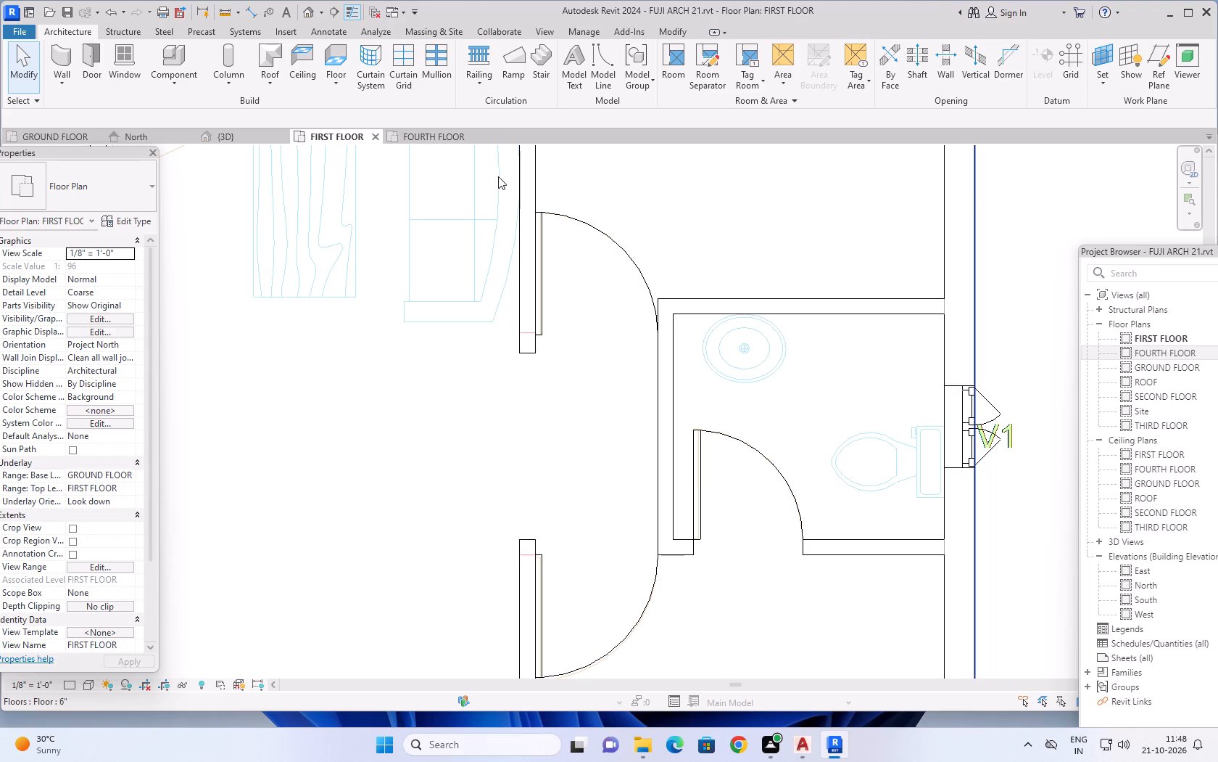
left_click(51, 135)
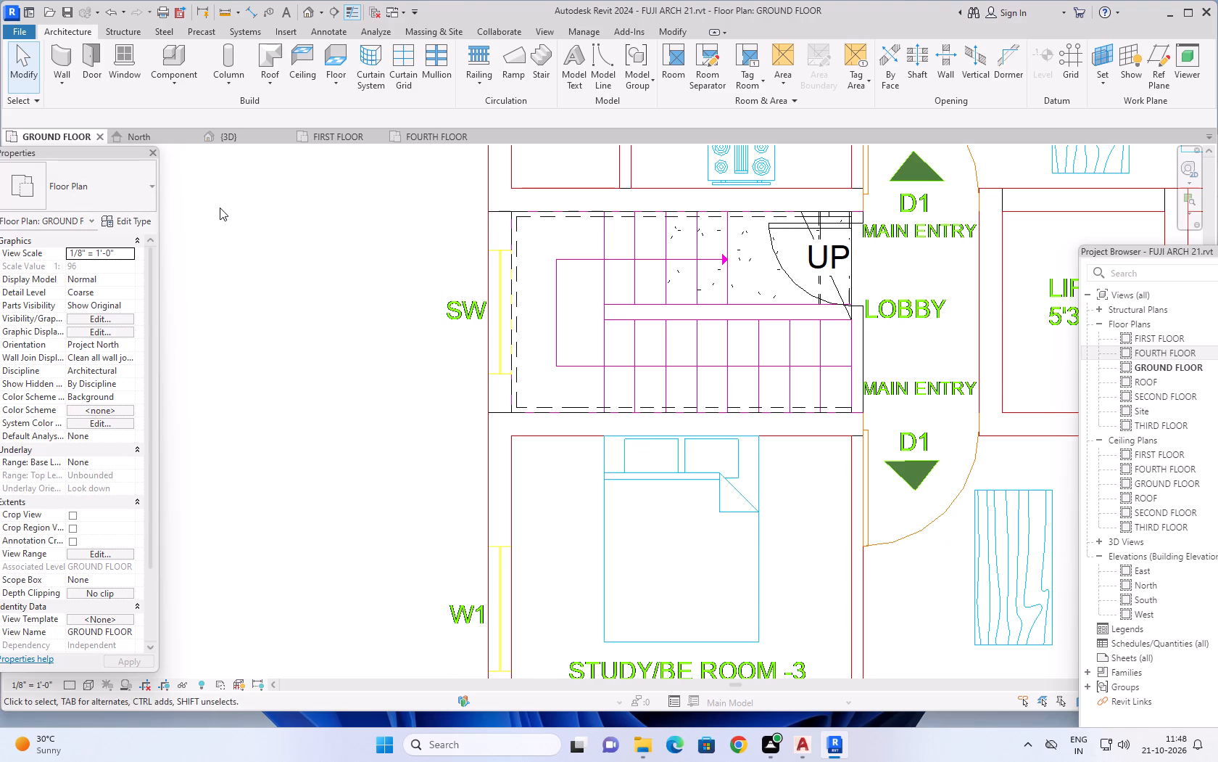
left_click(165, 134)
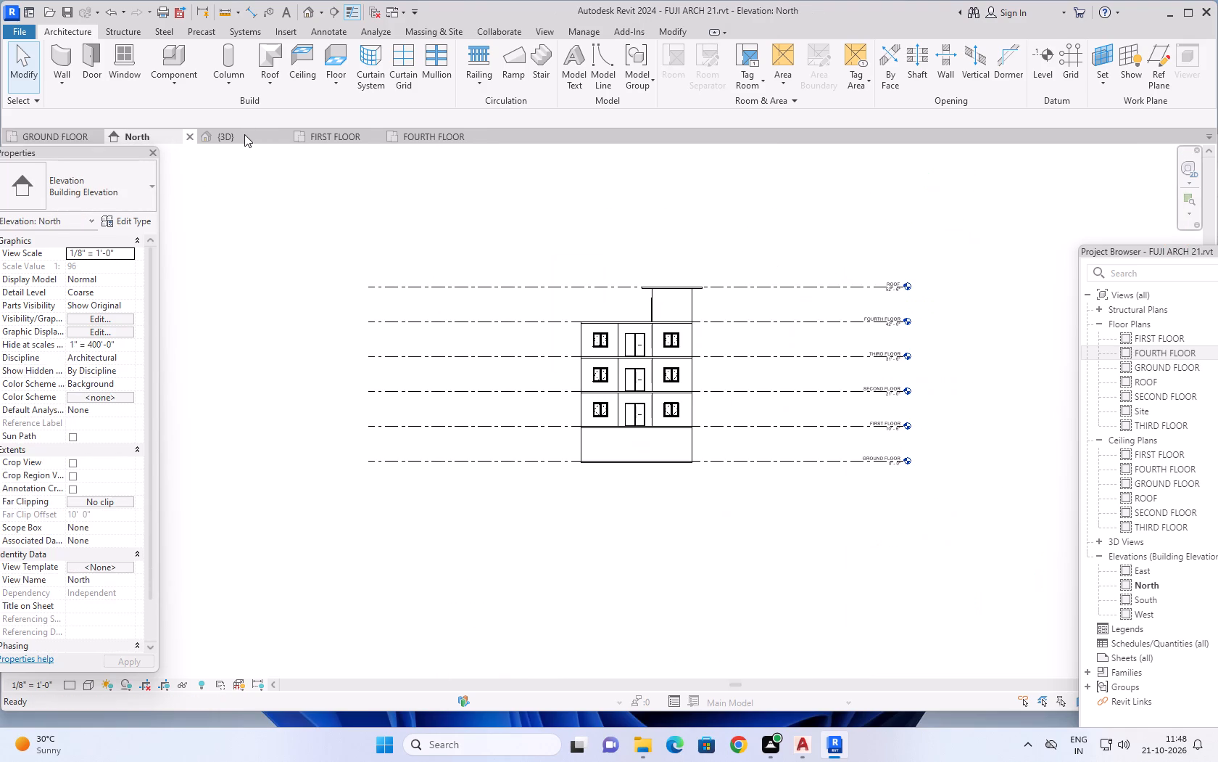
left_click(242, 134)
left_click(328, 137)
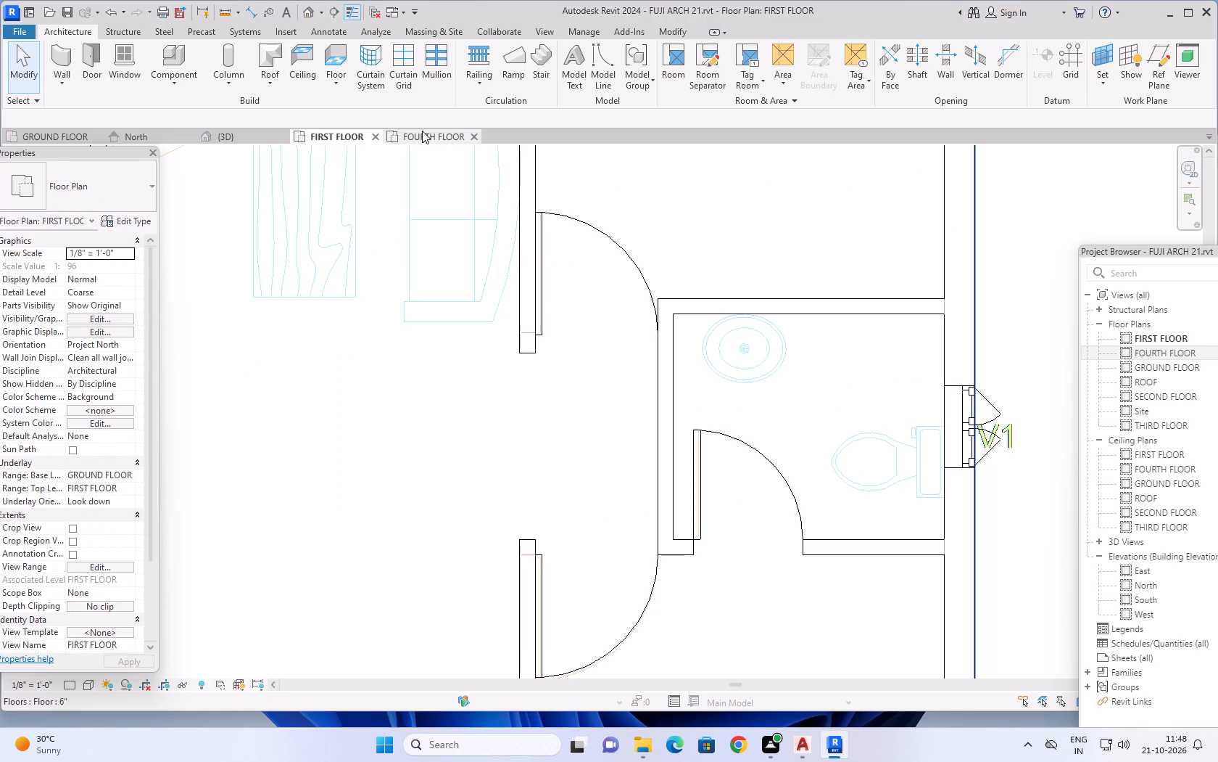
left_click(422, 131)
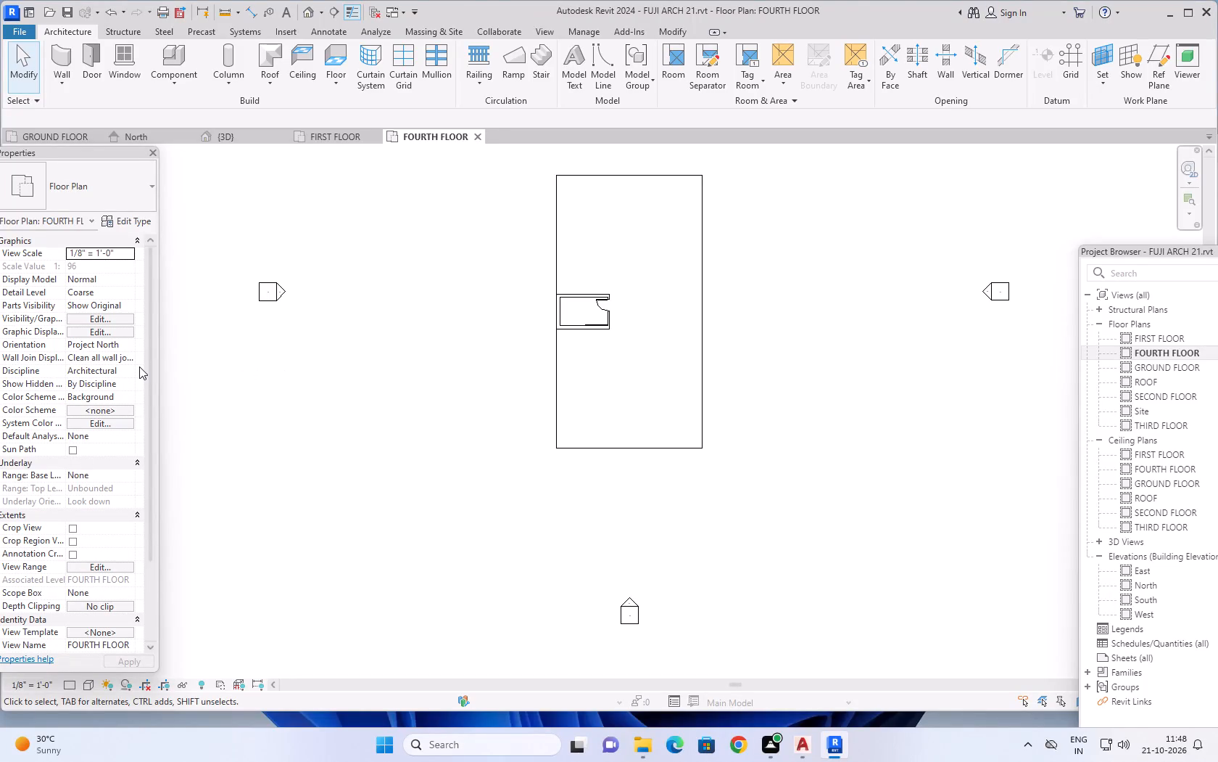
left_click(50, 134)
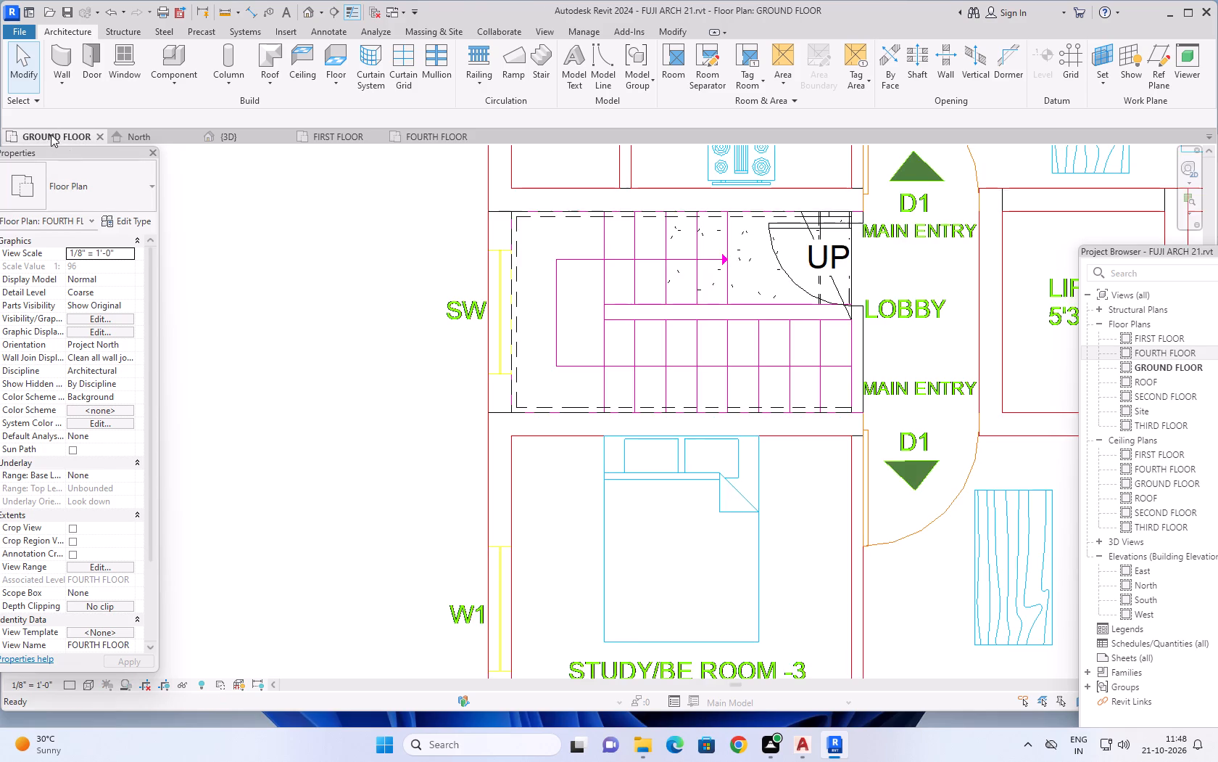
scroll(319, 279, "down", 12)
middle_click_drag(676, 329, 684, 353)
scroll(676, 329, "down", 1)
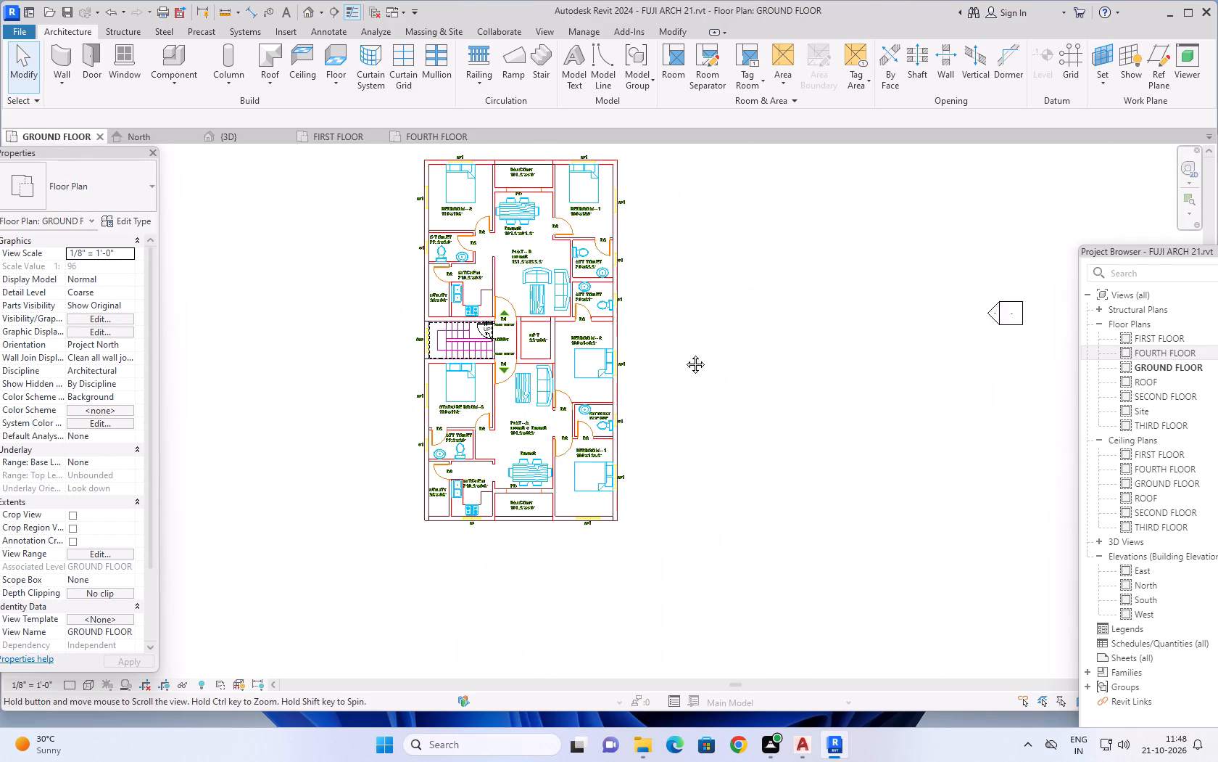
middle_click_drag(684, 353, 710, 392)
Examine the building's front and right facades, rooftop enclosure and level lines in the 3D view.
left_click(236, 131)
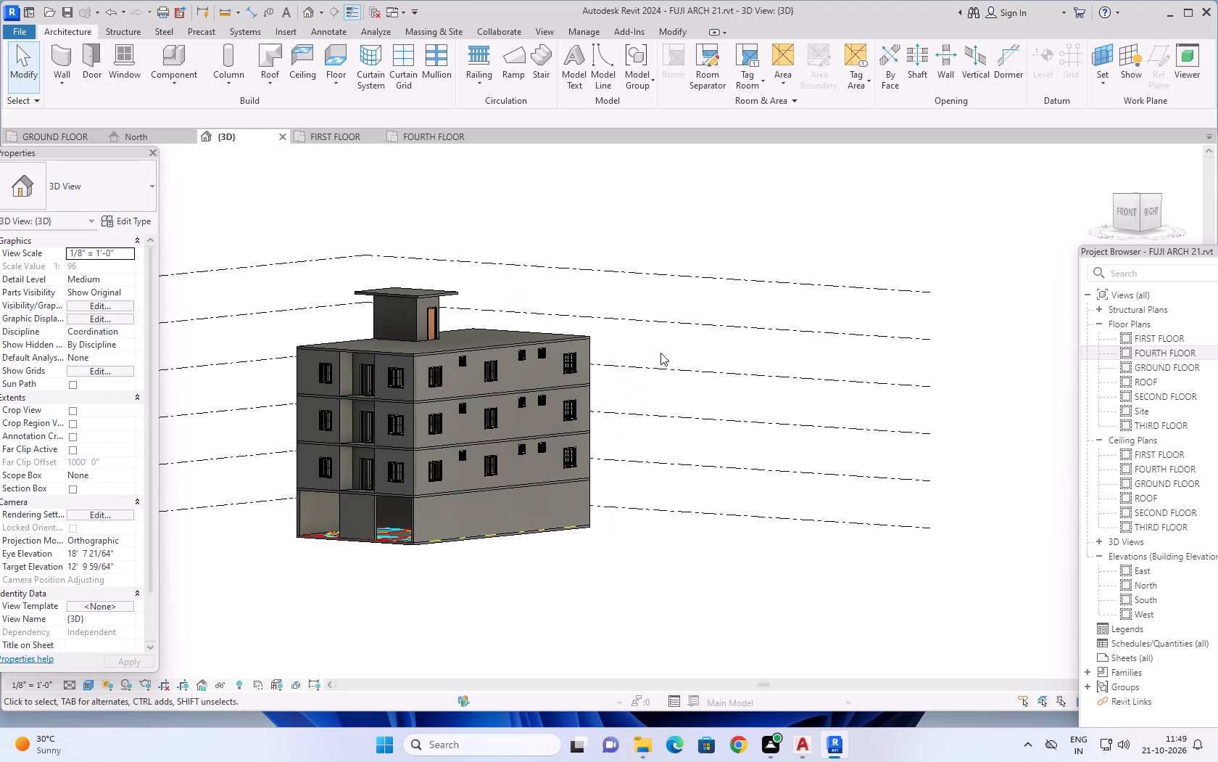
middle_click_drag(641, 310, 645, 306)
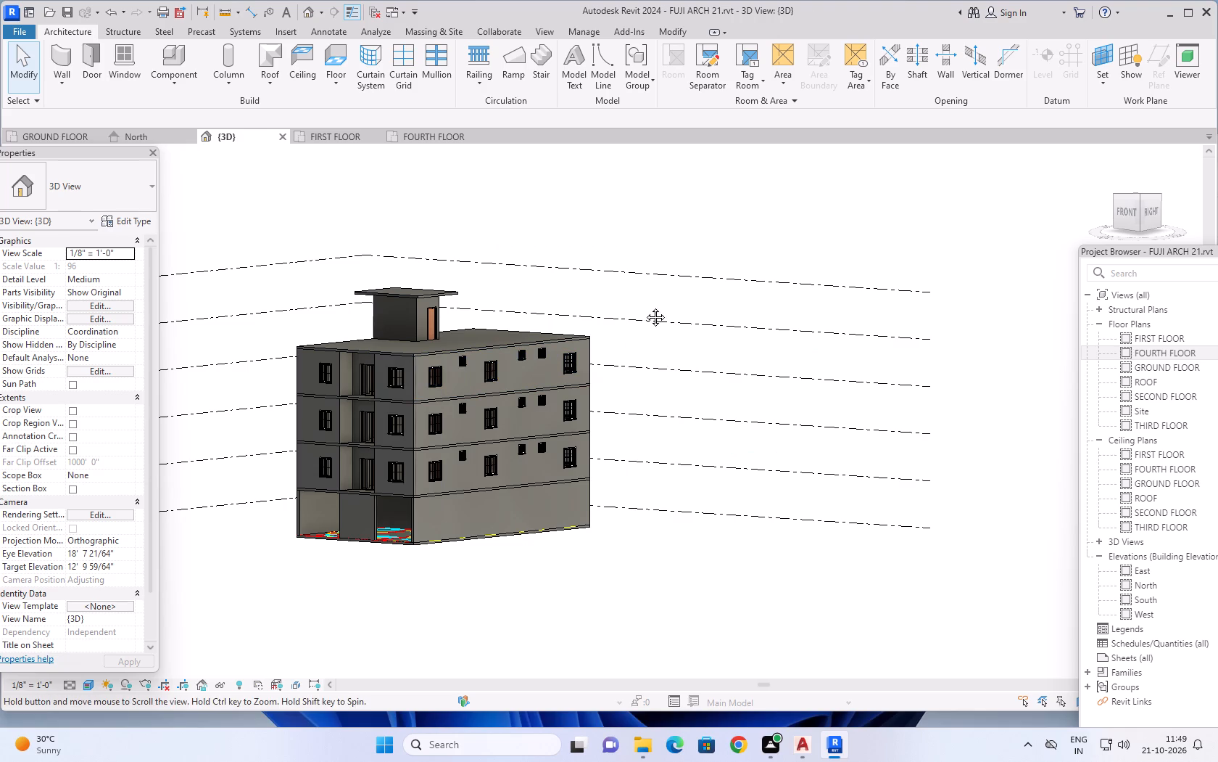
middle_click_drag(645, 306, 727, 266)
scroll(634, 543, "up", 2)
middle_click_drag(582, 525, 654, 553)
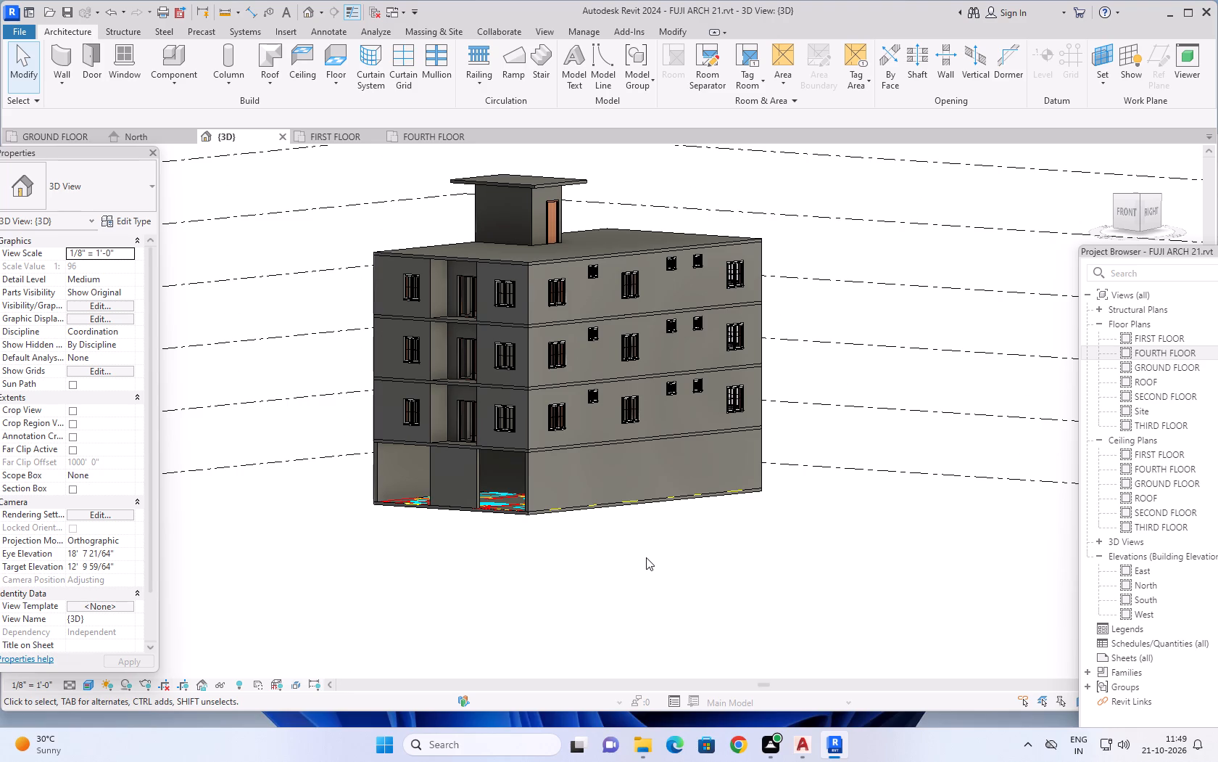
scroll(734, 581, "down", 2)
middle_click_drag(722, 608, 795, 607)
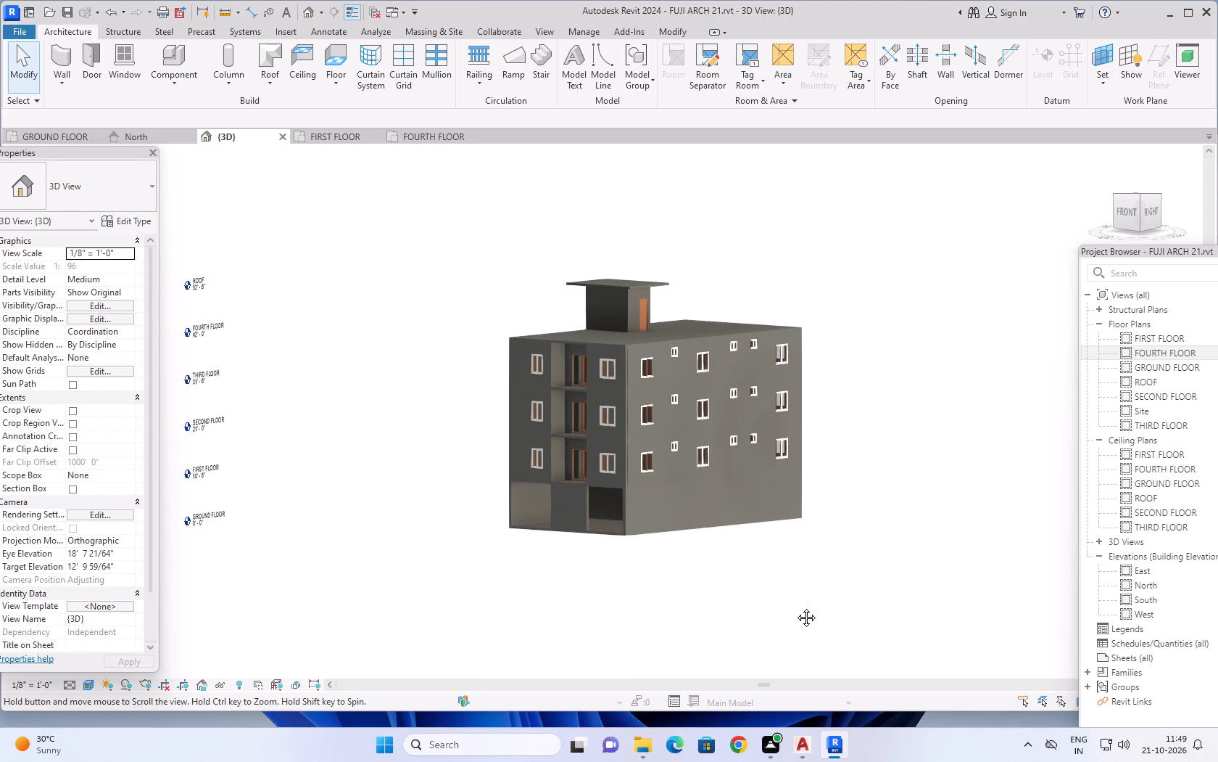
middle_click_drag(795, 607, 802, 602)
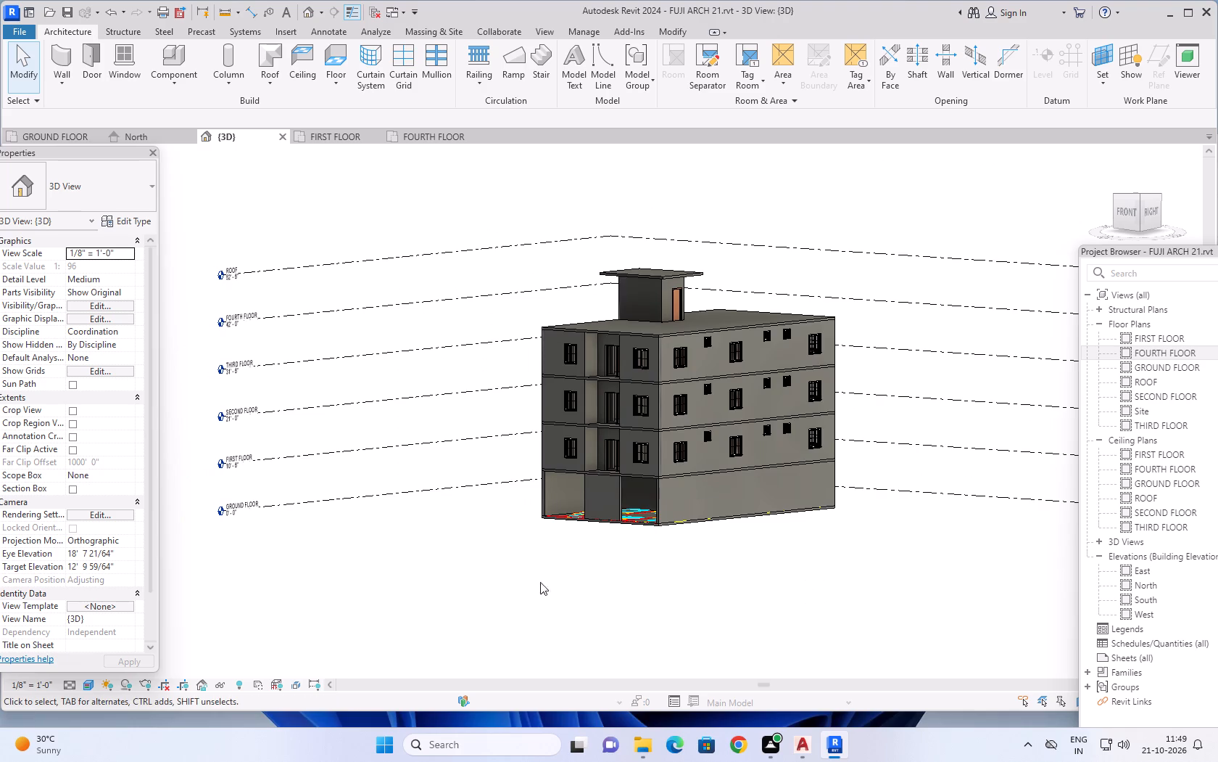
scroll(394, 205, "up", 1)
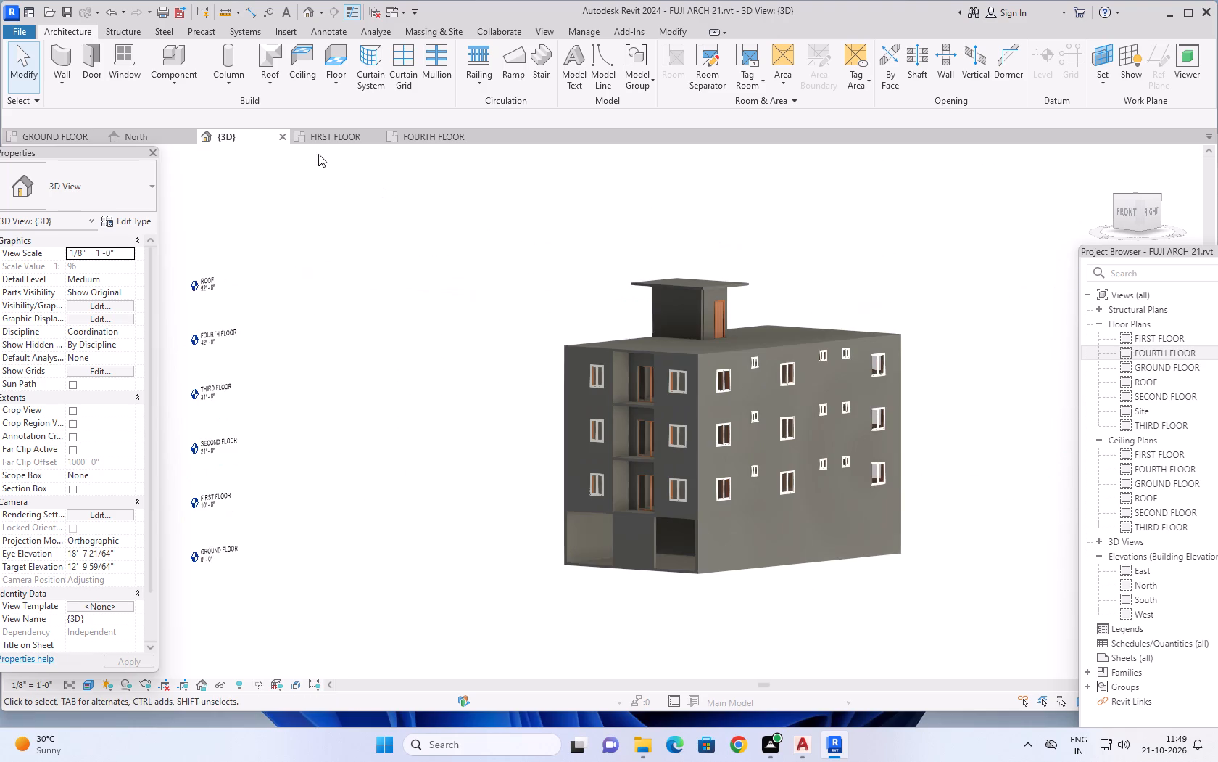
Inspect the staircase, lobby, lift and main entries on the GROUND FLOOR plan, and check the FIRST FLOOR plan.
left_click(50, 136)
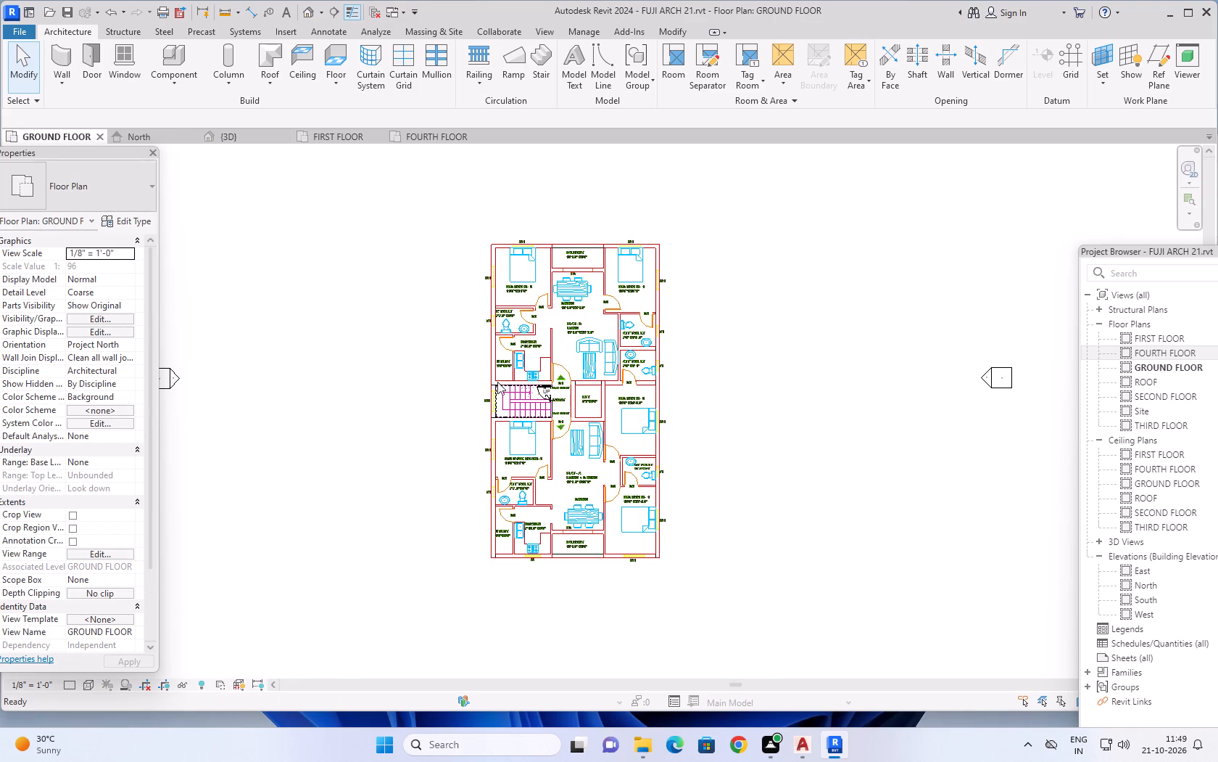
scroll(594, 417, "up", 9)
scroll(507, 351, "up", 3)
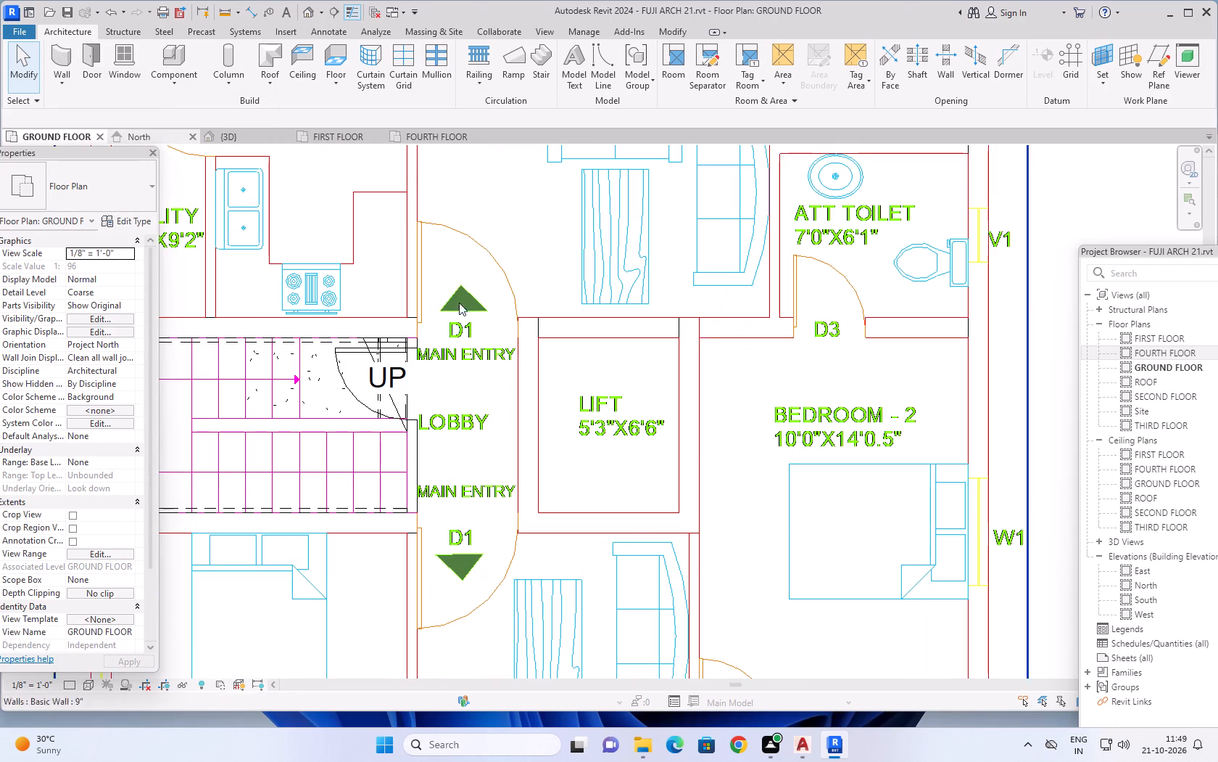
left_click(331, 136)
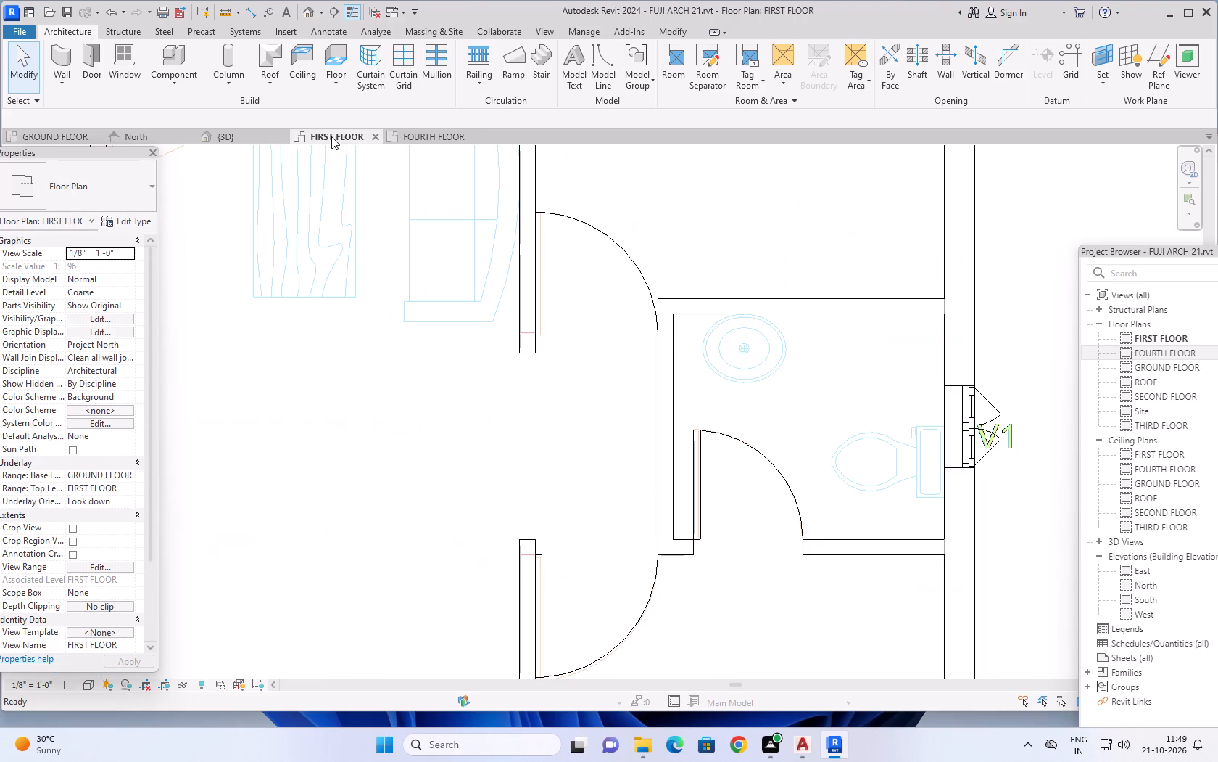
Examine the front facade and both adjoining sides of the building in the 3D view.
left_click(231, 139)
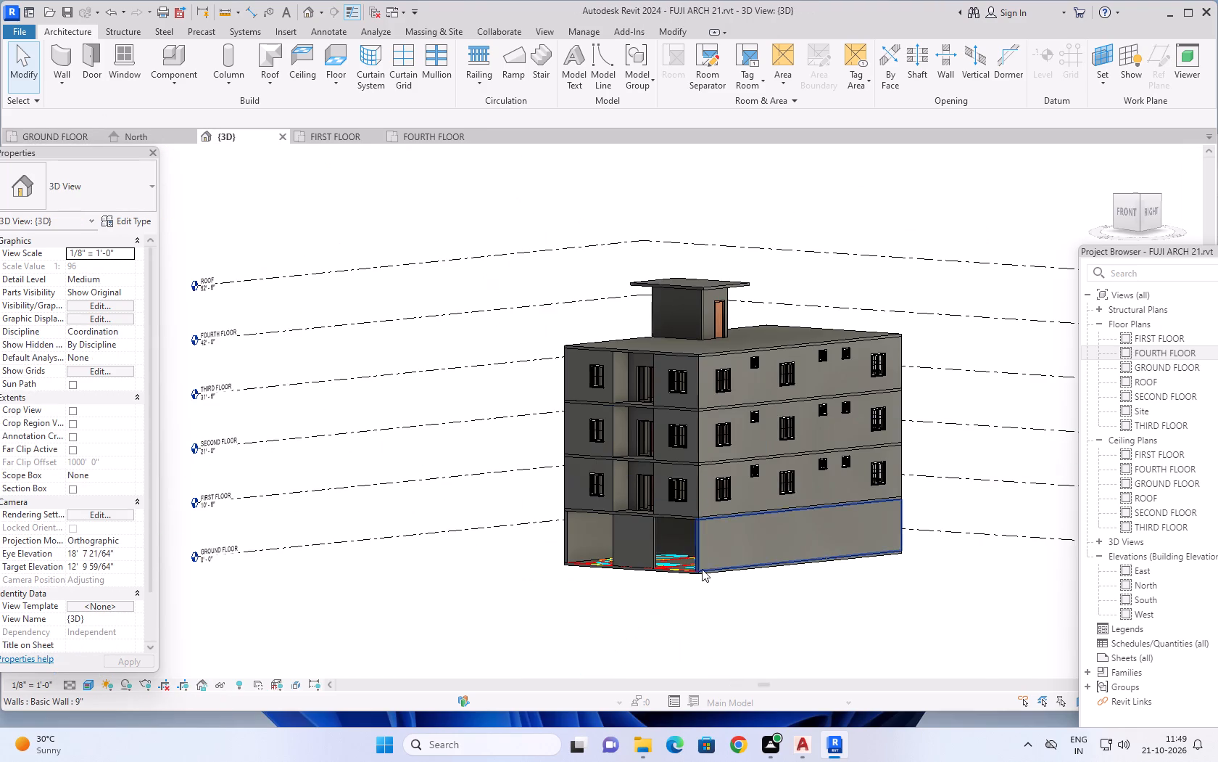
middle_click_drag(682, 586, 826, 577)
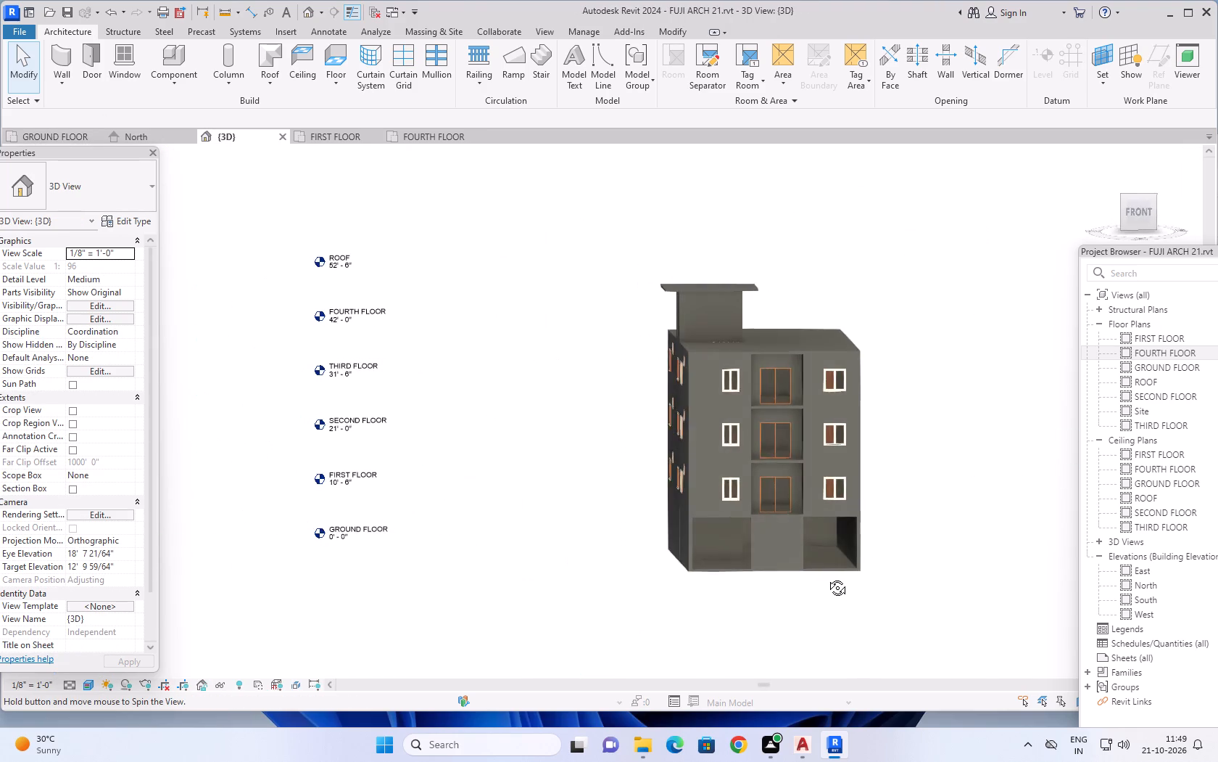
middle_click_drag(826, 577, 743, 548)
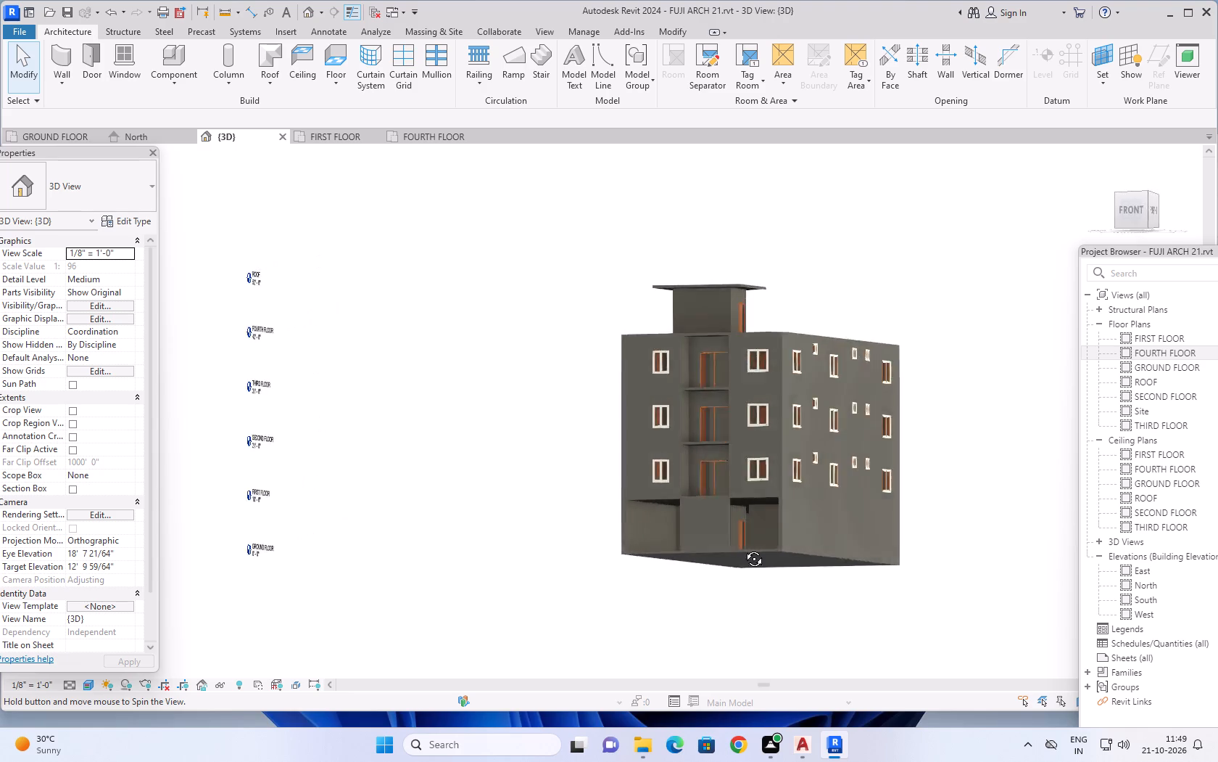
middle_click_drag(743, 548, 866, 561)
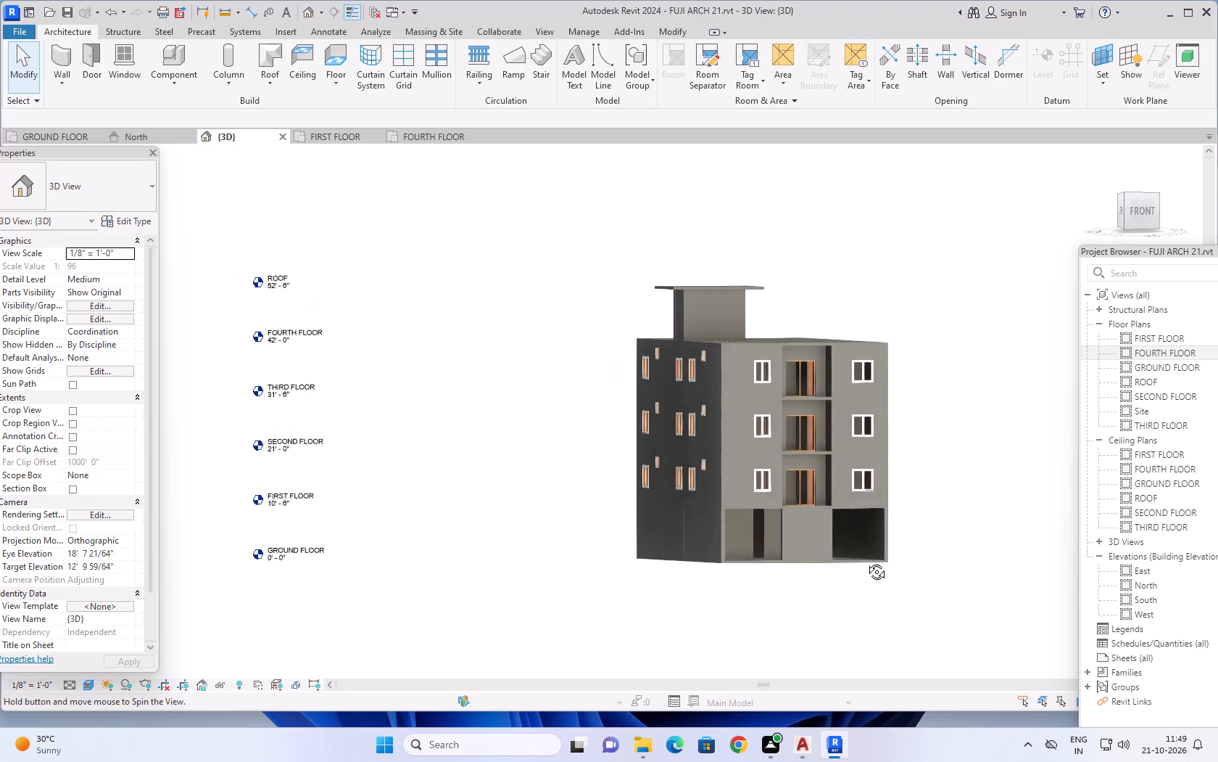
middle_click_drag(866, 561, 850, 576)
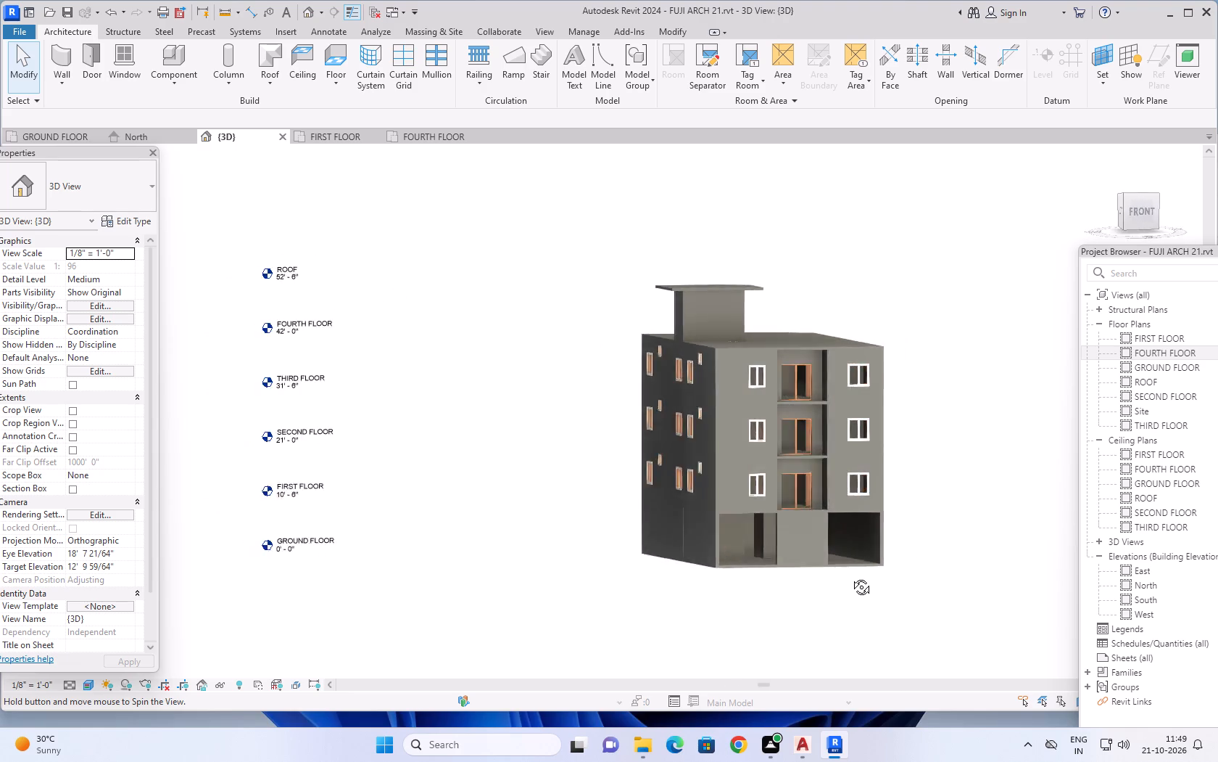
middle_click_drag(850, 576, 778, 577)
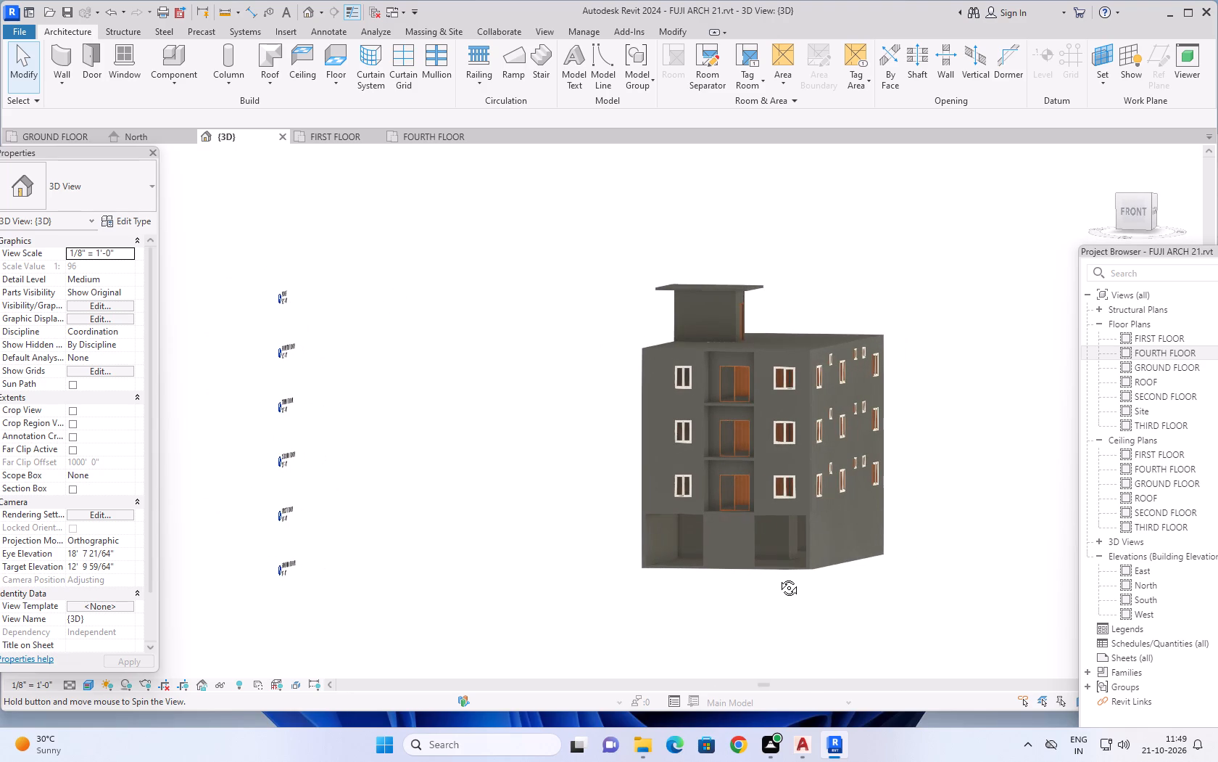
middle_click_drag(778, 577, 777, 581)
Inspect the ground-storey openings and the lower floors' balconies, doors and windows up close in 3D, around to the back.
scroll(774, 568, "up", 7)
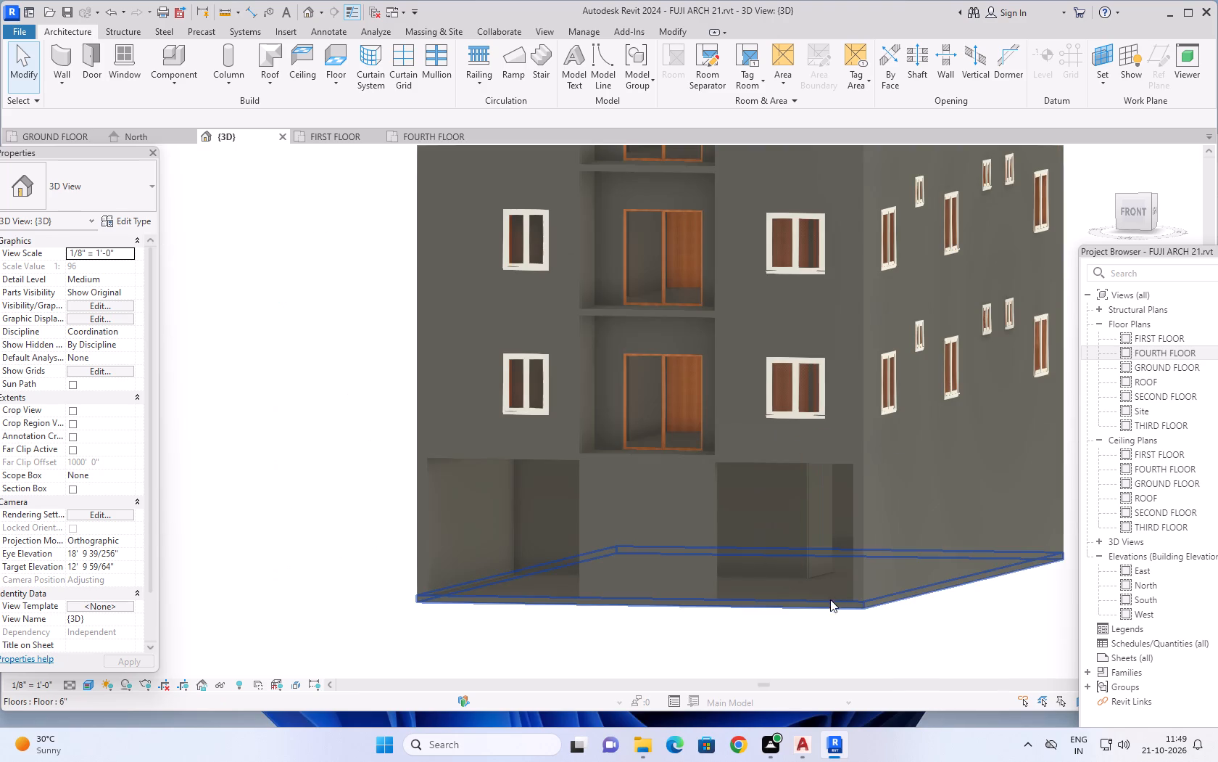
middle_click_drag(713, 657, 818, 655, "shift")
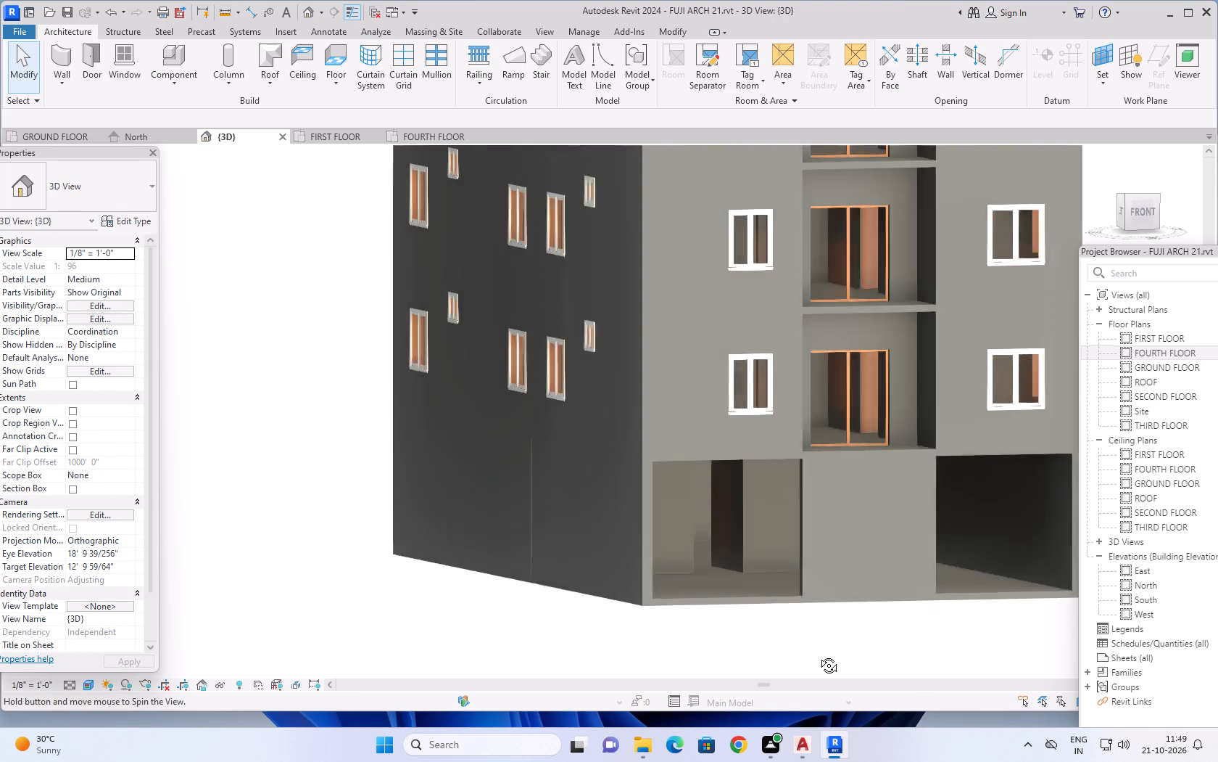
middle_click_drag(818, 655, 632, 618, "shift")
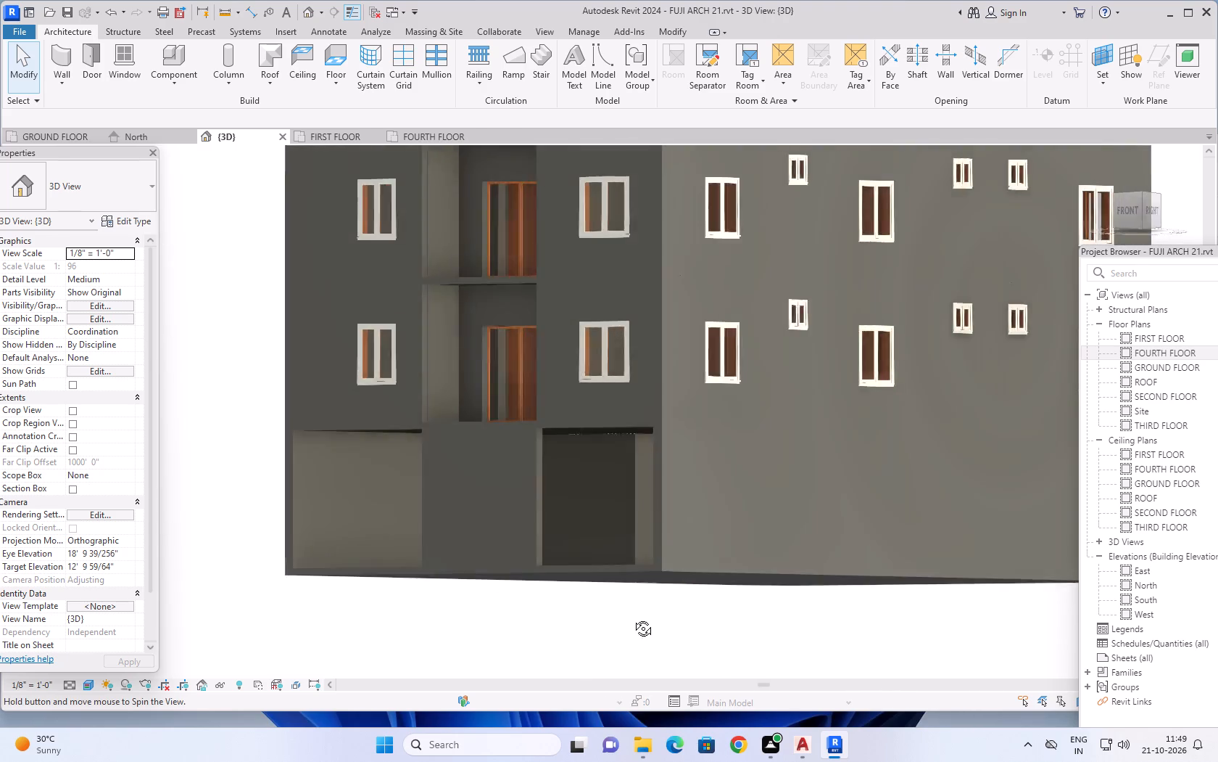
middle_click_drag(632, 618, 535, 594, "shift")
scroll(534, 594, "up", 1, "shift")
middle_click_drag(858, 628, 509, 636, "shift")
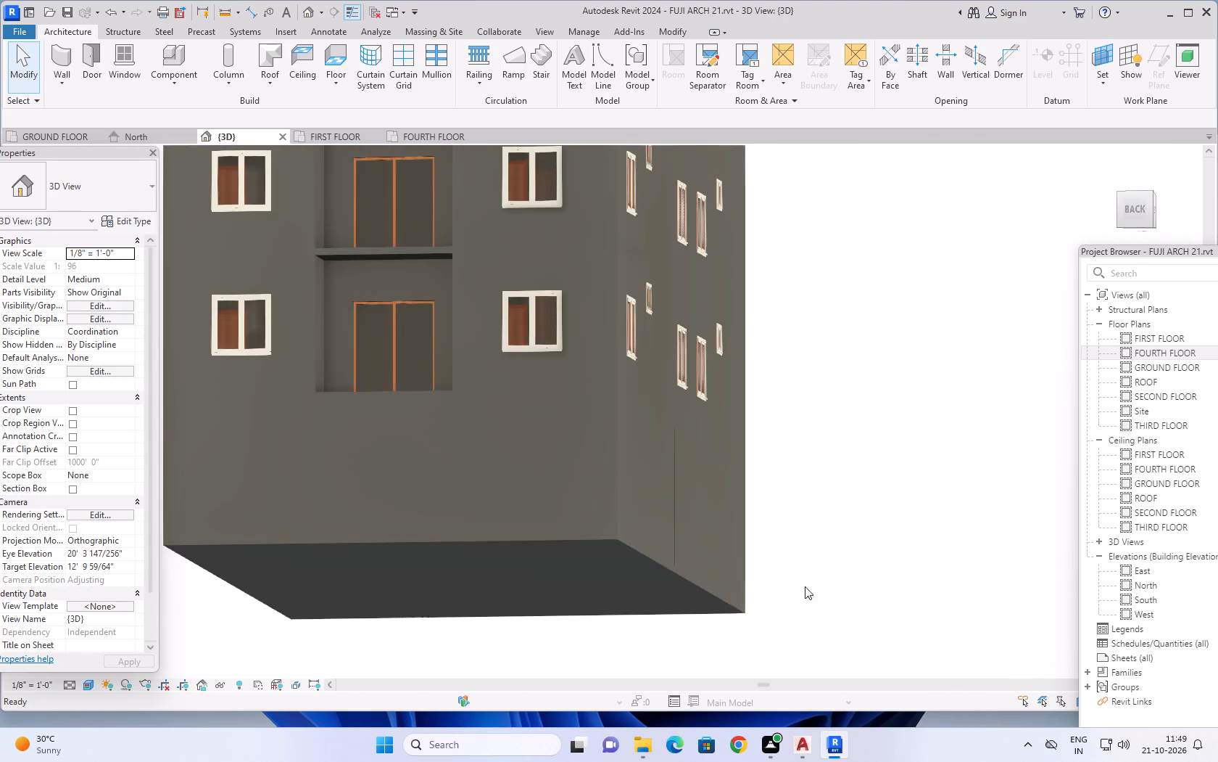
Examine the whole building in 3D from the back-left and from above, including the rooftop staircase enclosure and its slab.
middle_click_drag(886, 556, 766, 602, "shift")
scroll(863, 567, "down", 5)
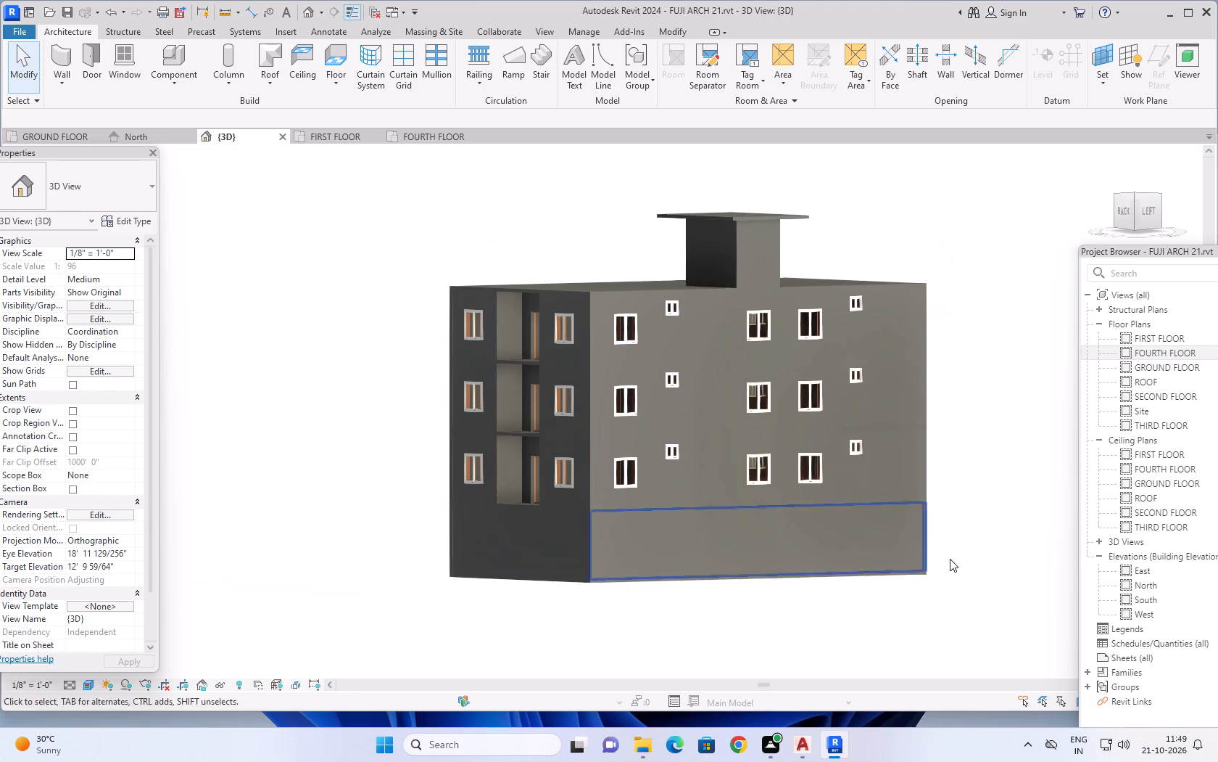
middle_click_drag(1020, 517, 1045, 601, "shift")
scroll(1026, 554, "down", 1, "shift")
middle_click_drag(1001, 507, 1049, 603)
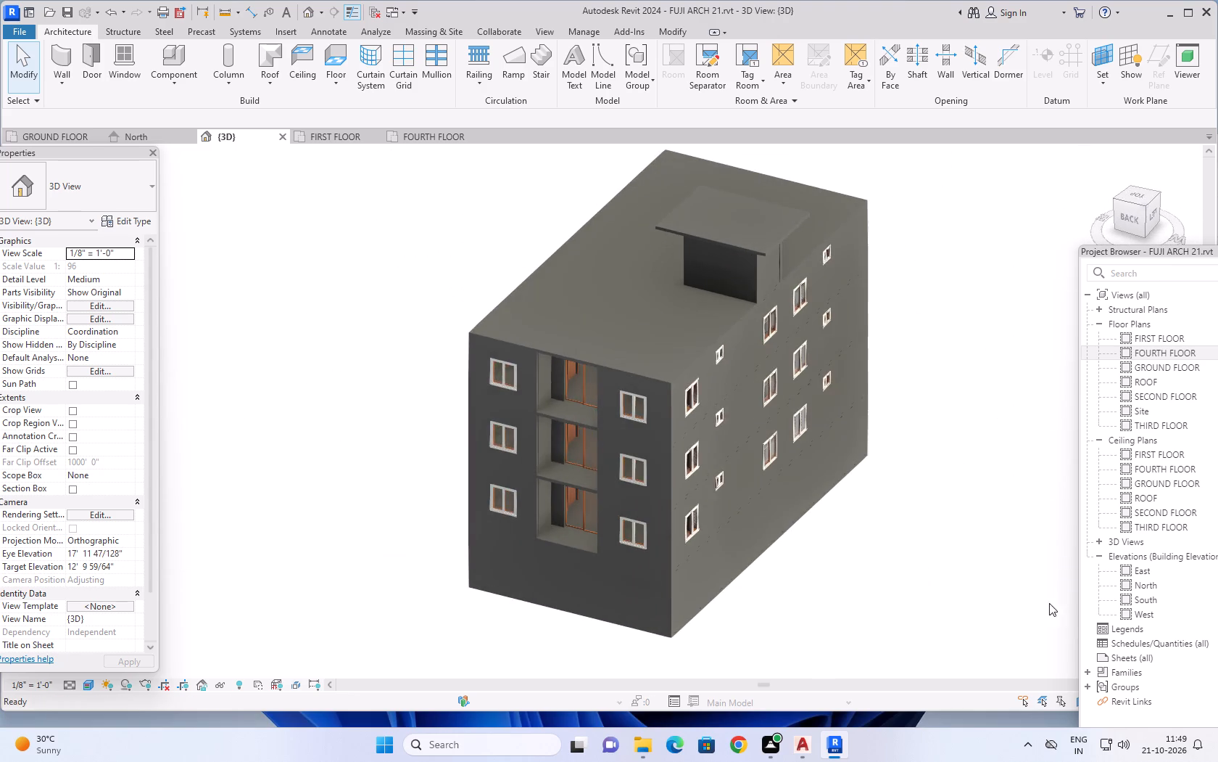
Examine the building's rear facade, balconies and roof in the 3D view from above and from the back corner.
middle_click_drag(994, 501, 1079, 606)
middle_click_drag(970, 458, 986, 521)
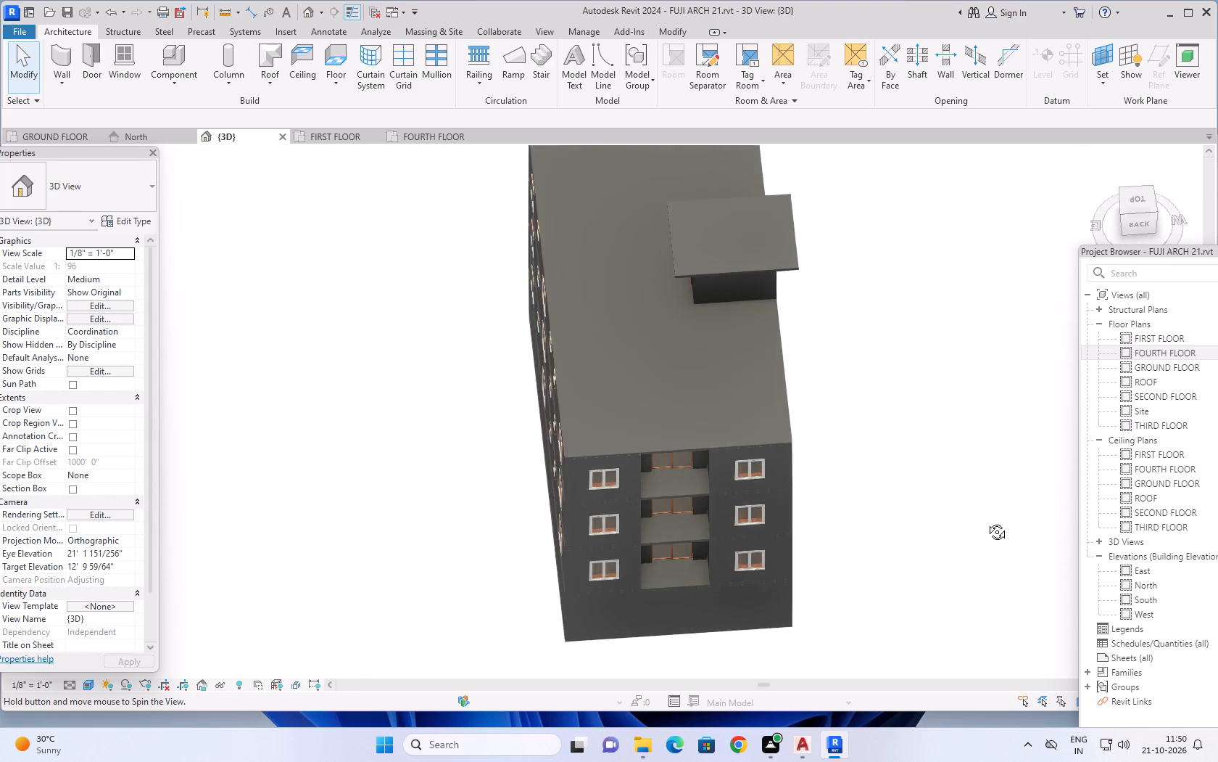
middle_click_drag(986, 521, 1009, 562)
scroll(968, 529, "up", 1)
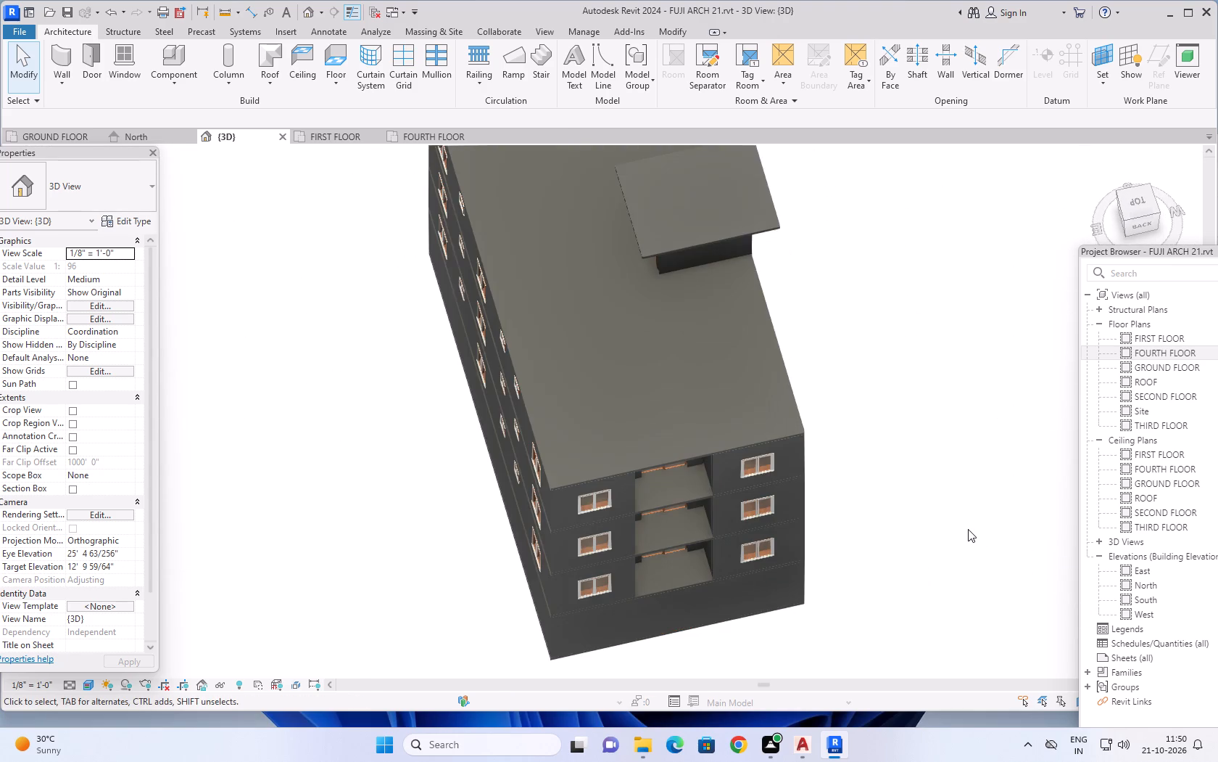
middle_click_drag(961, 529, 984, 435)
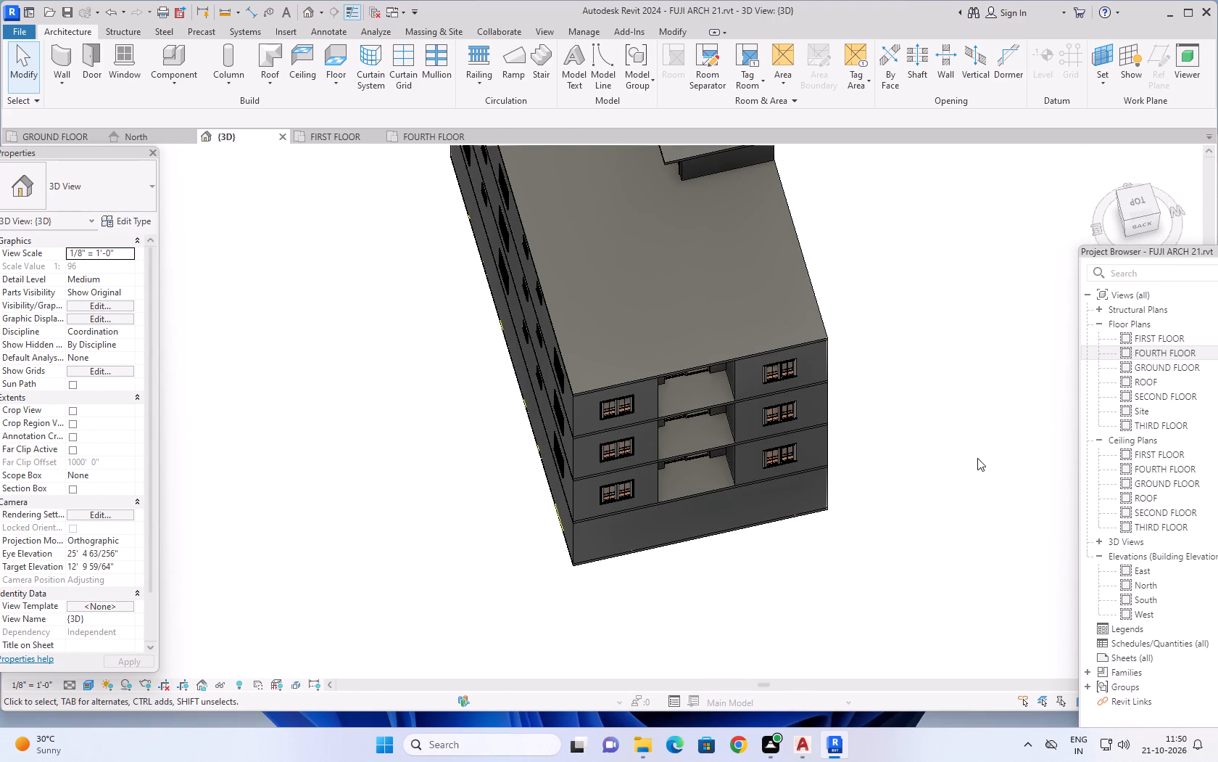
middle_click_drag(969, 474, 949, 435)
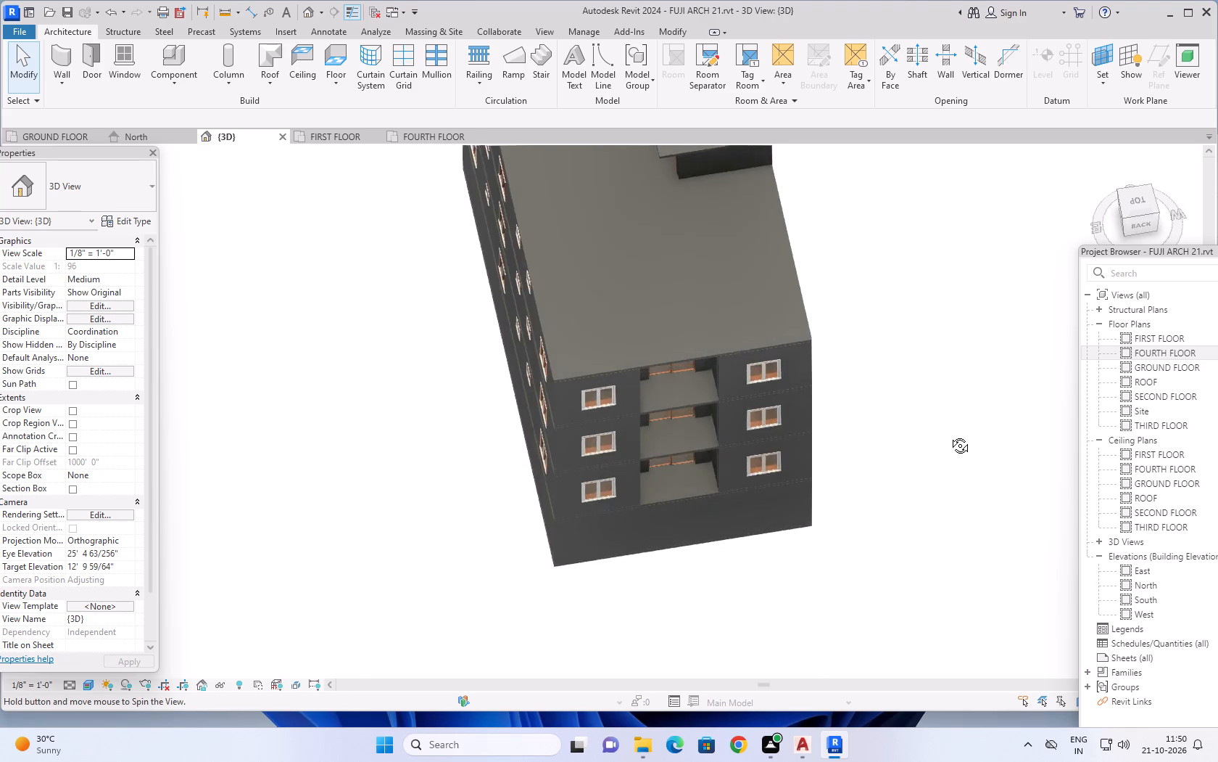
middle_click_drag(949, 435, 995, 249)
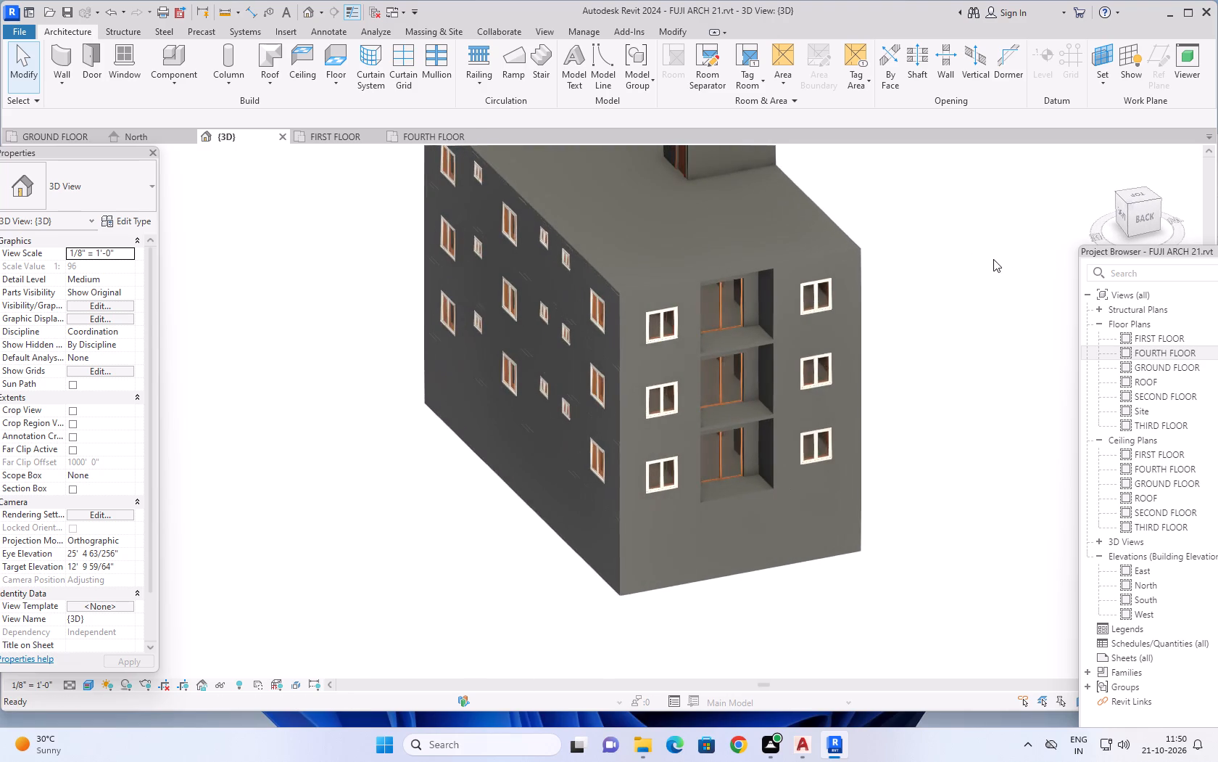
scroll(923, 448, "up", 1)
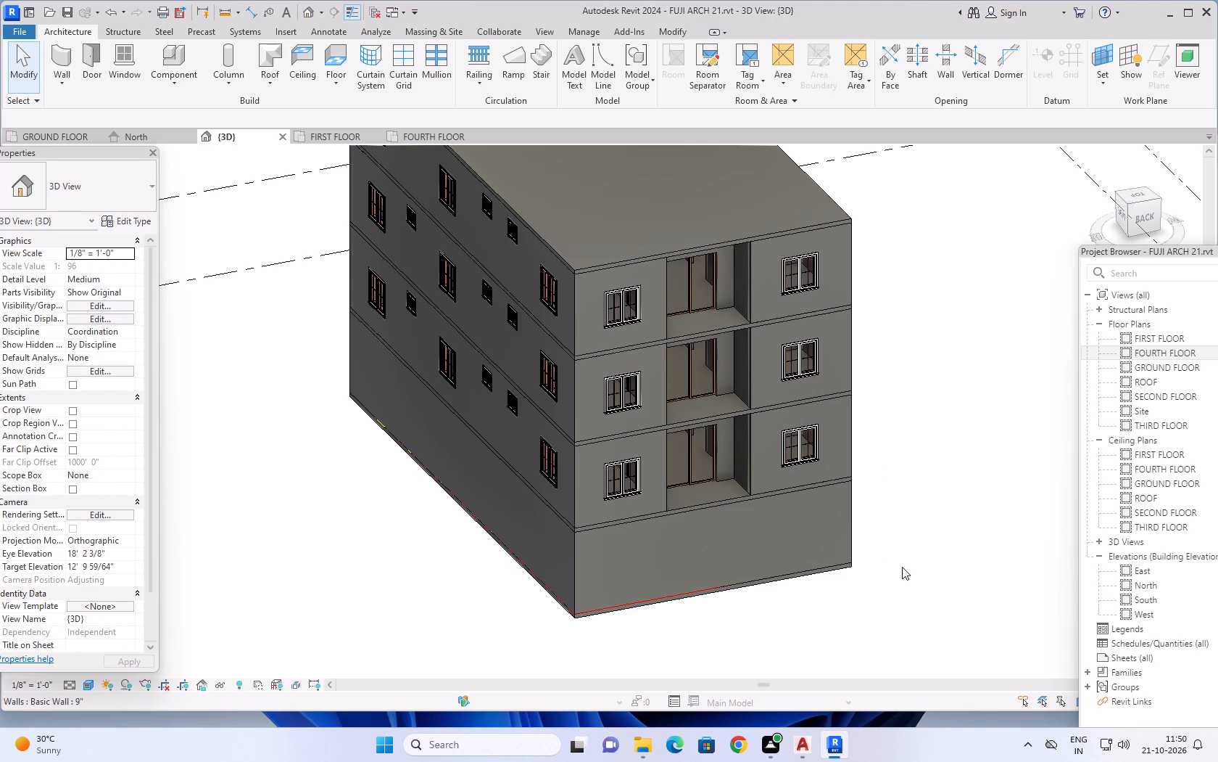
Review the full flat layout on the GROUND FLOOR plan and compare it with the FIRST FLOOR plan.
left_click(46, 134)
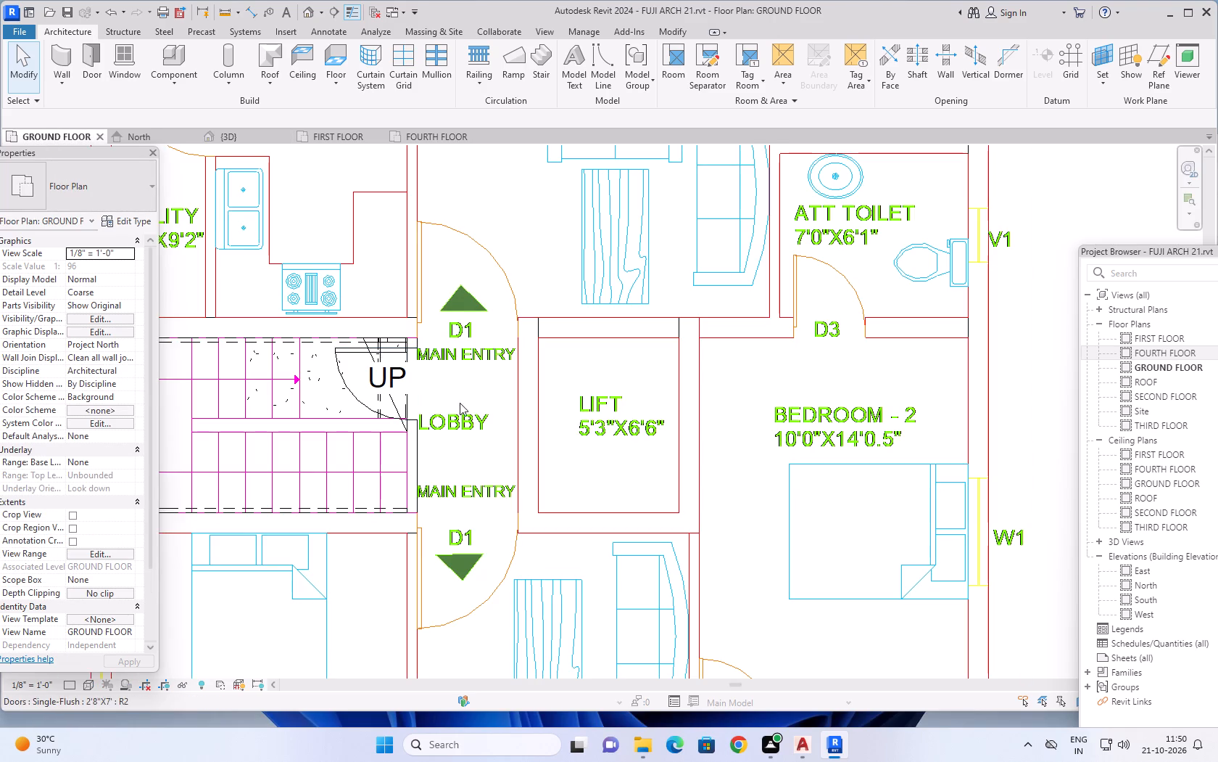
scroll(467, 406, "down", 7)
middle_click_drag(747, 461, 784, 422)
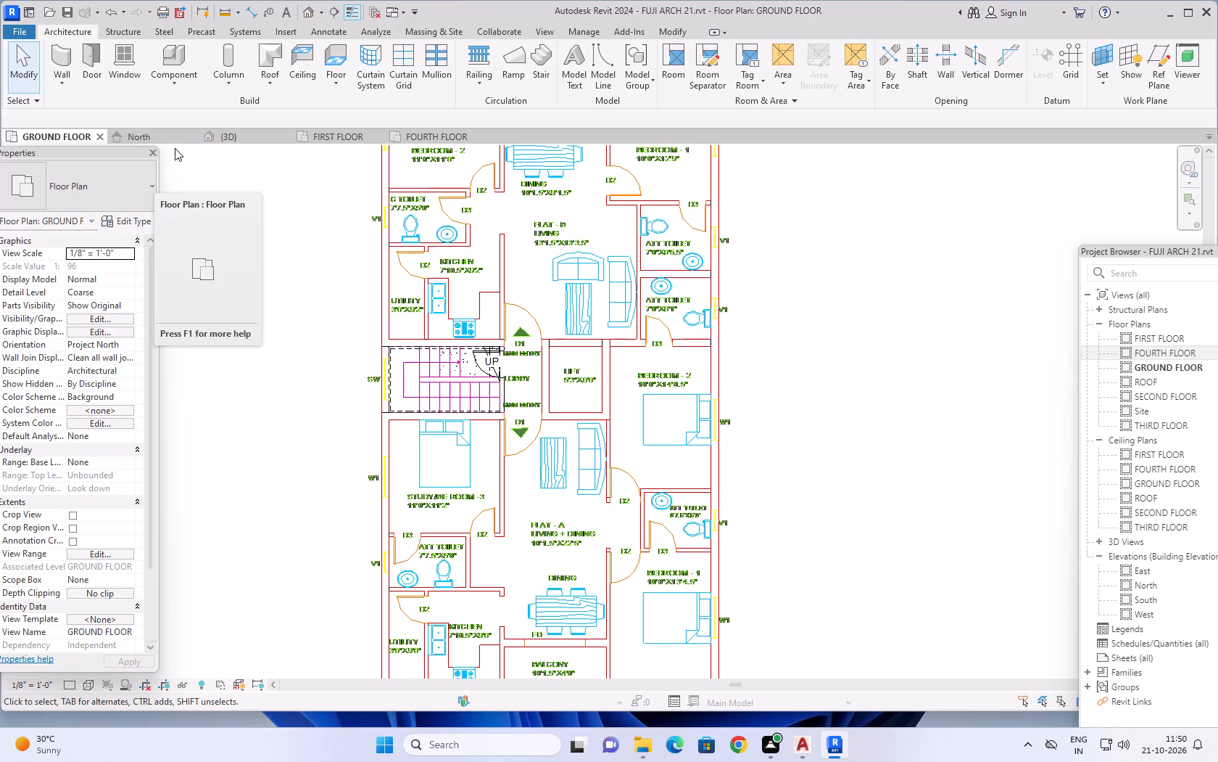
left_click(150, 129)
left_click(247, 135)
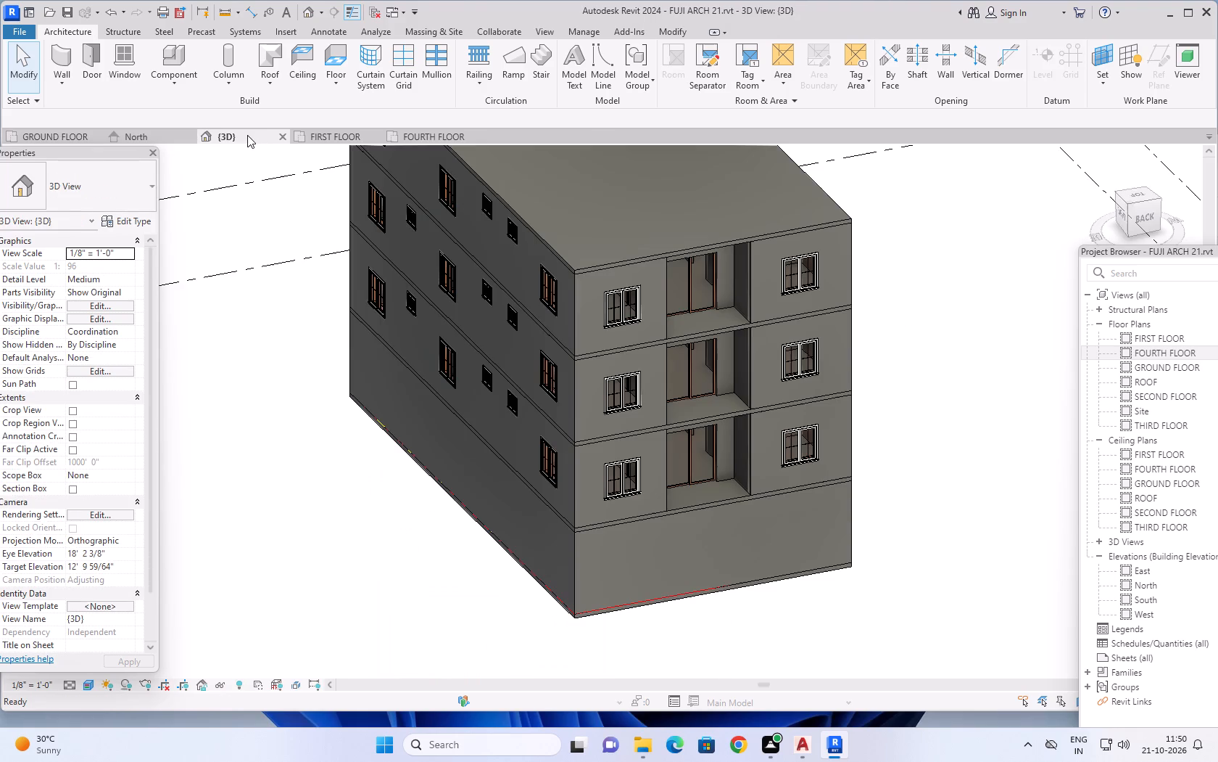
left_click(333, 141)
scroll(484, 363, "down", 2)
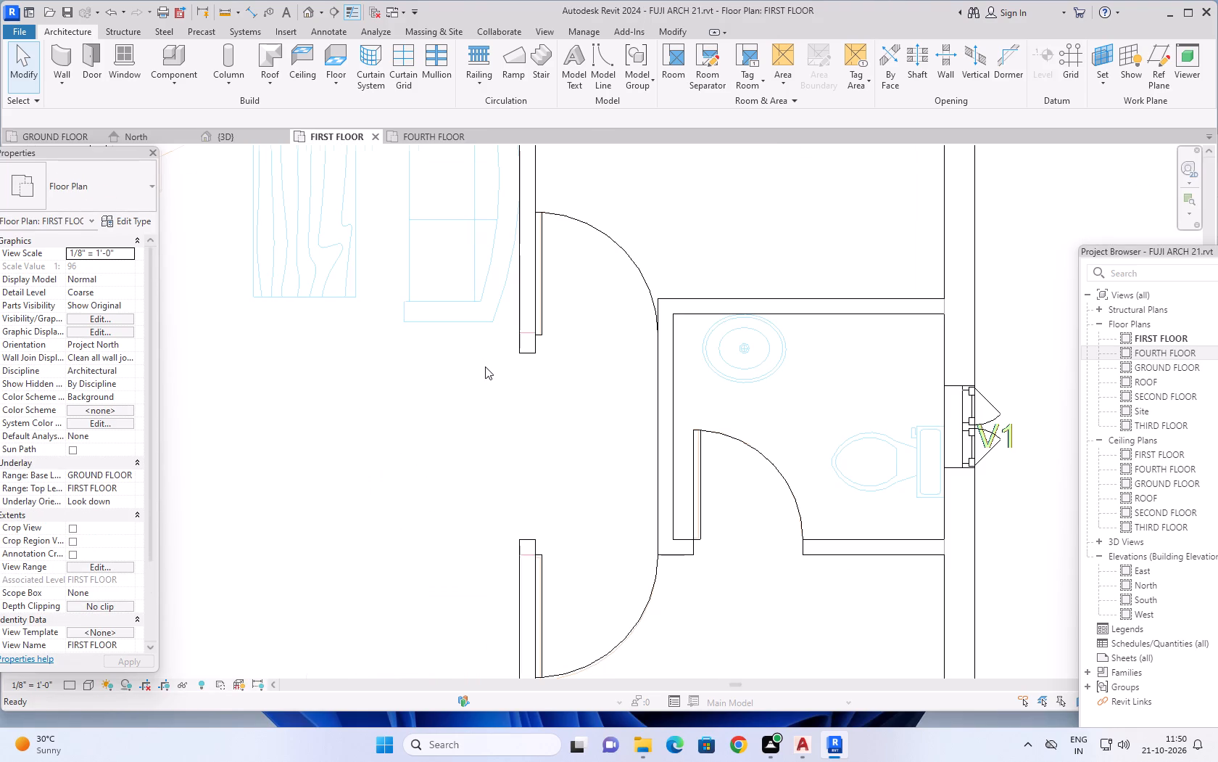
scroll(485, 366, "down", 9)
scroll(573, 391, "down", 2)
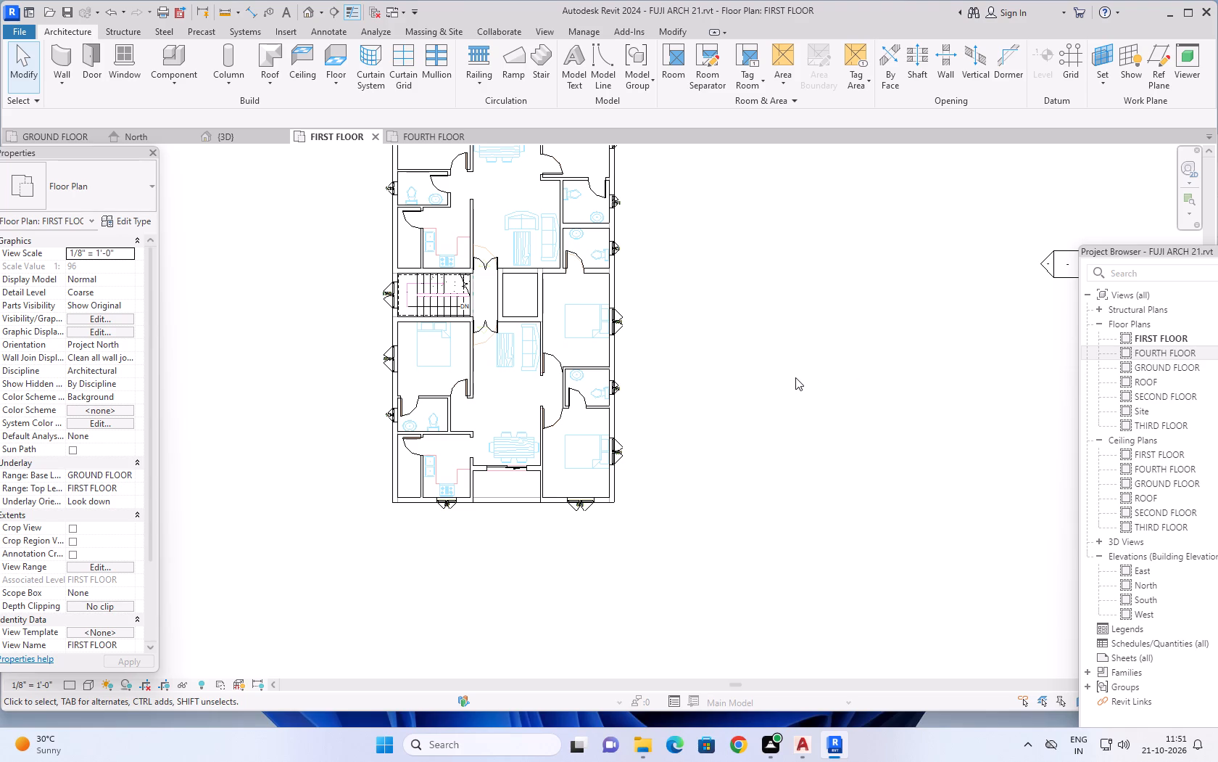
Check the whole GROUND FLOOR plan against the storeys and level lines in the North elevation.
left_click(47, 130)
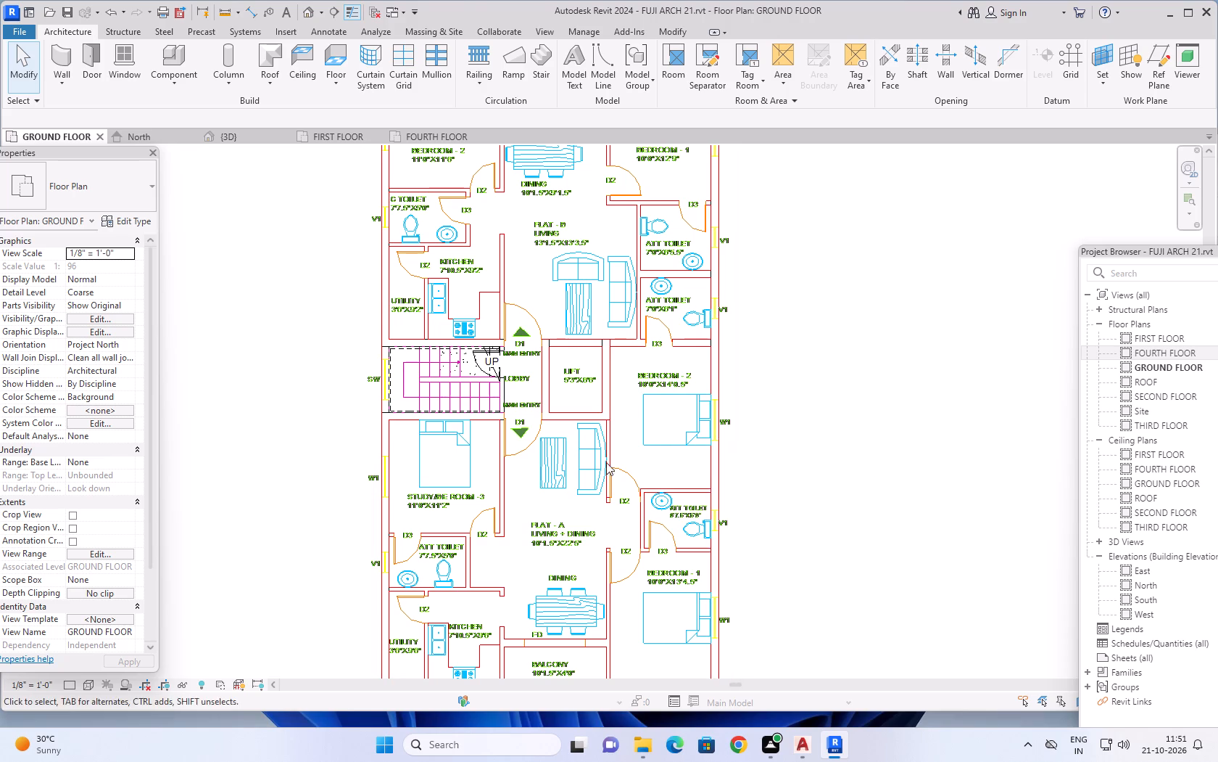
left_click(160, 137)
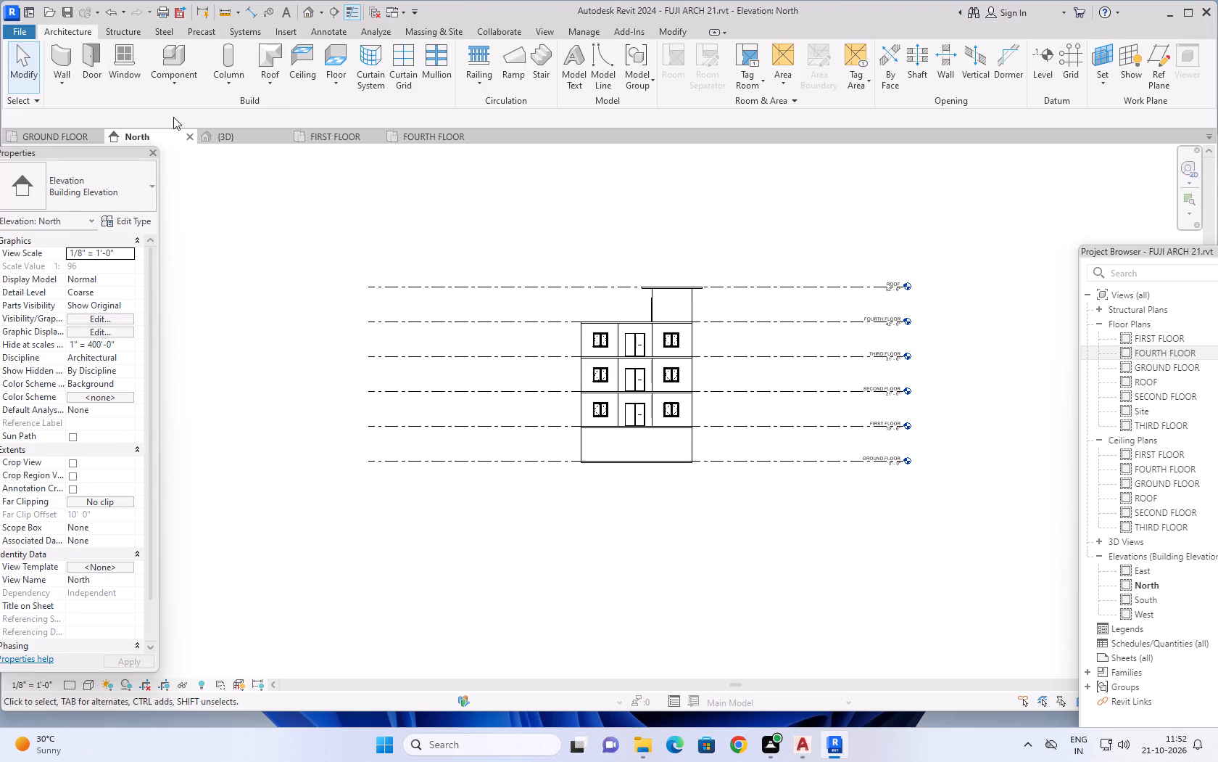
left_click(60, 135)
scroll(440, 278, "down", 5)
scroll(735, 380, "down", 1)
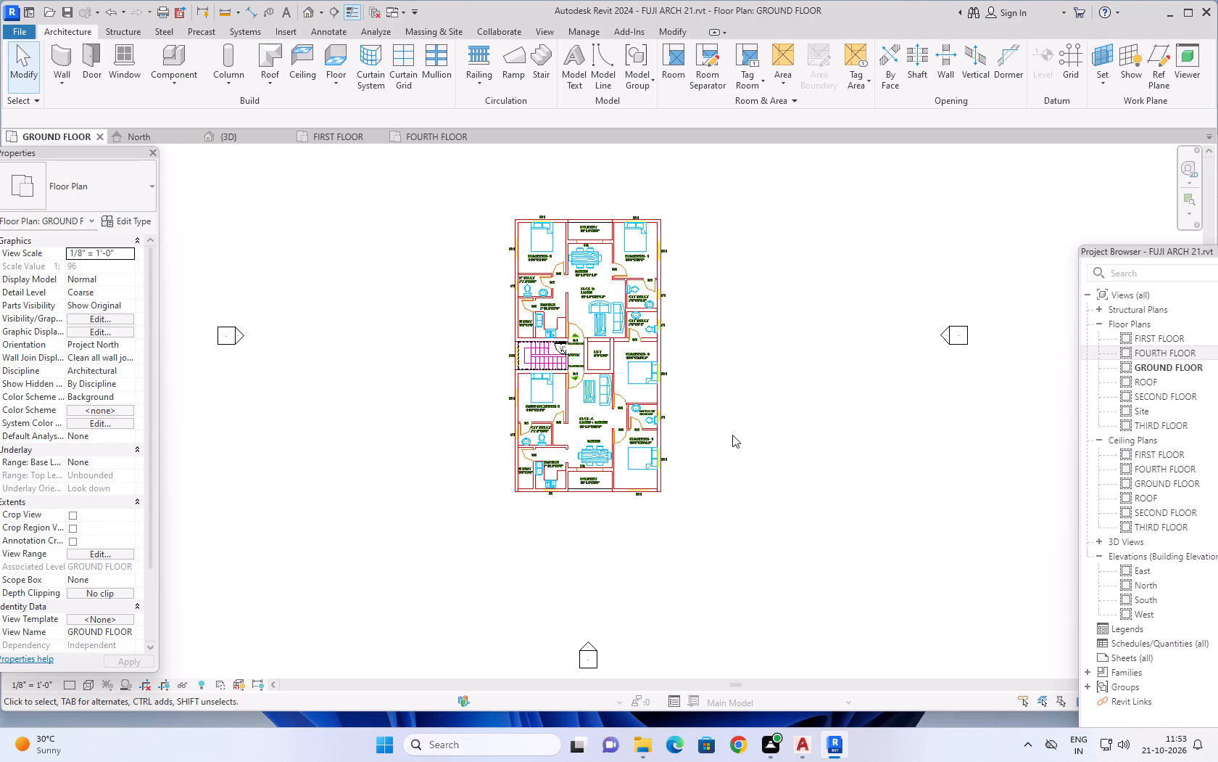
scroll(413, 417, "down", 1)
middle_click_drag(424, 331, 443, 412)
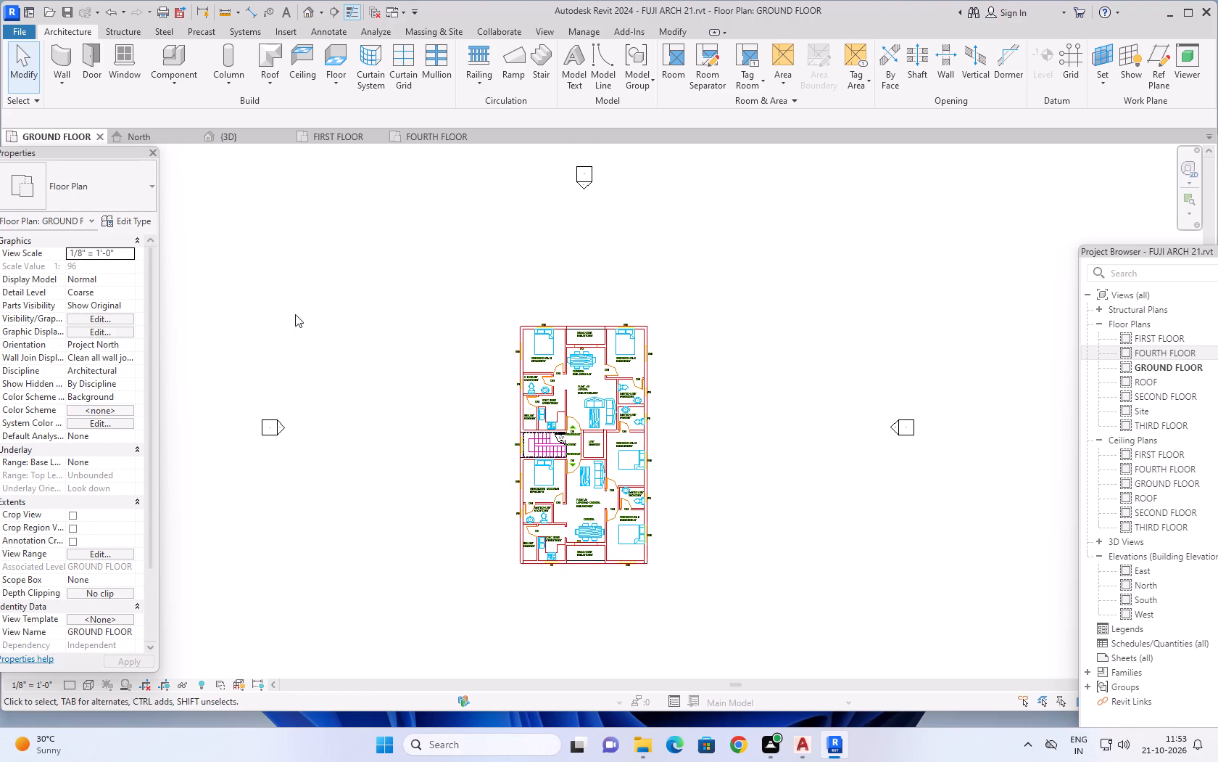
left_click(154, 135)
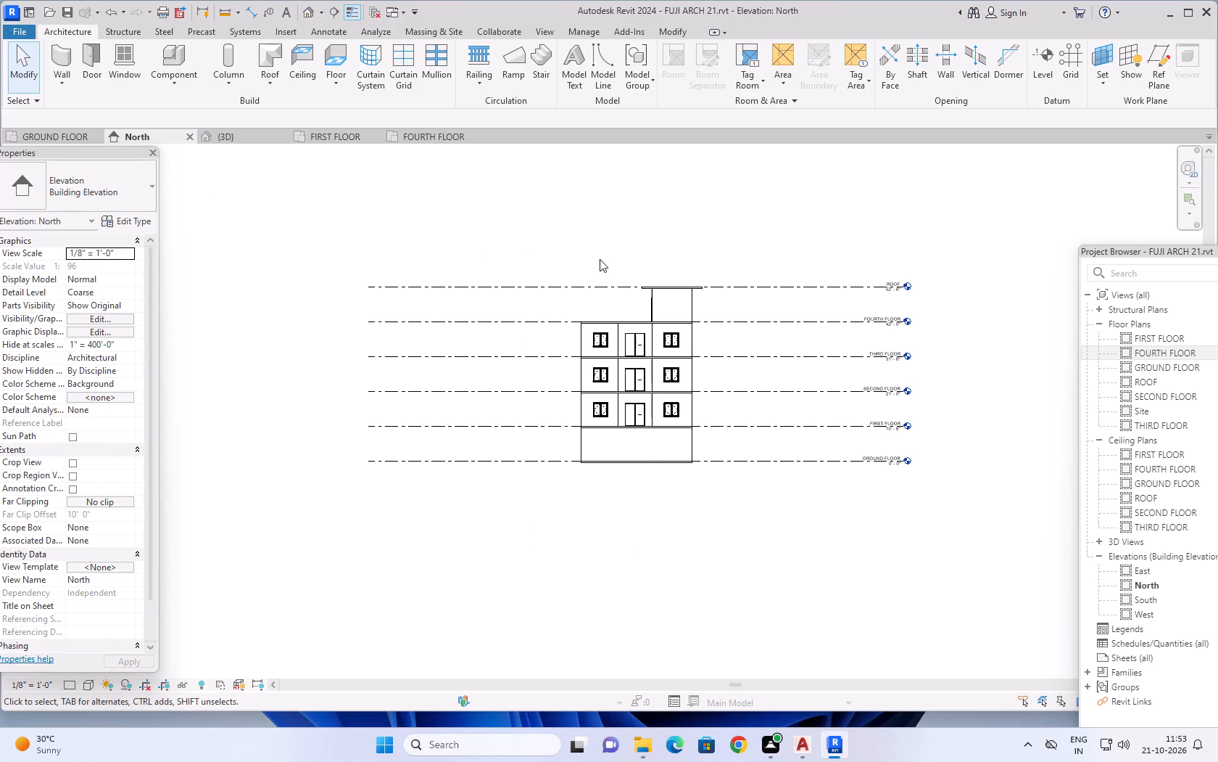
scroll(677, 287, "up", 4)
scroll(607, 303, "up", 2)
scroll(590, 296, "down", 6)
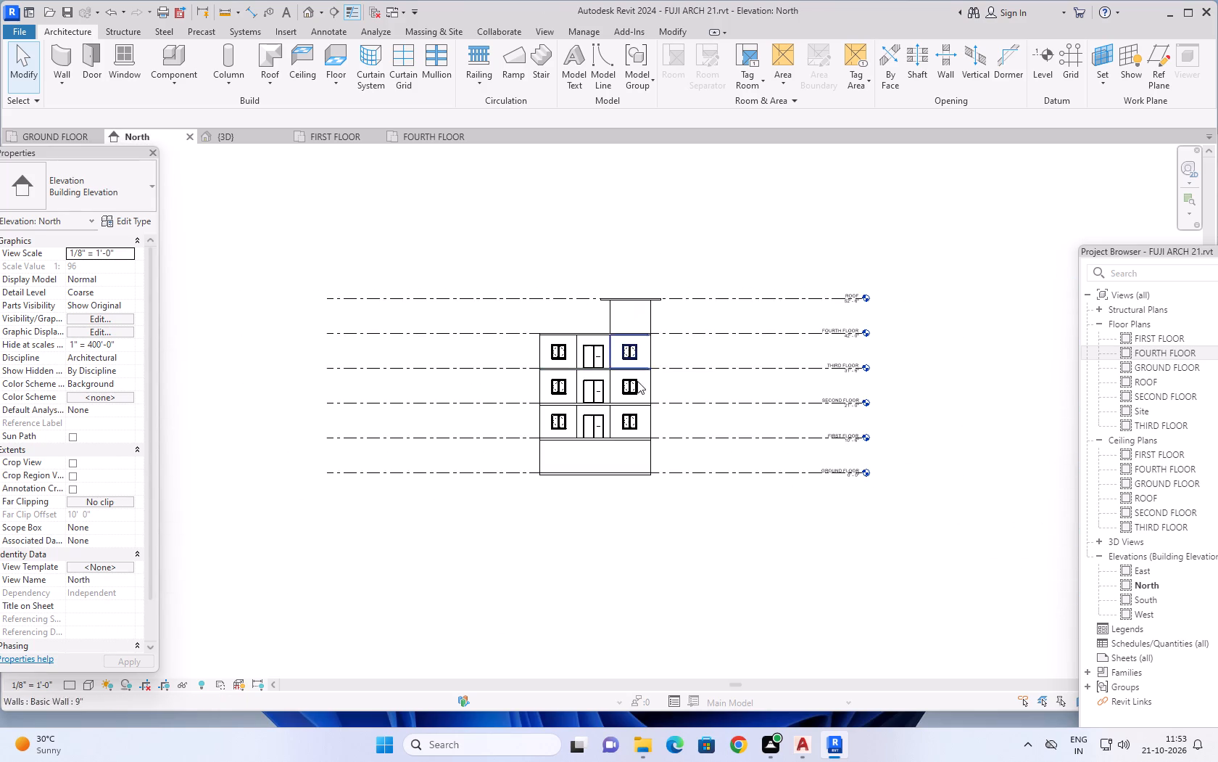
middle_click_drag(712, 537, 776, 528)
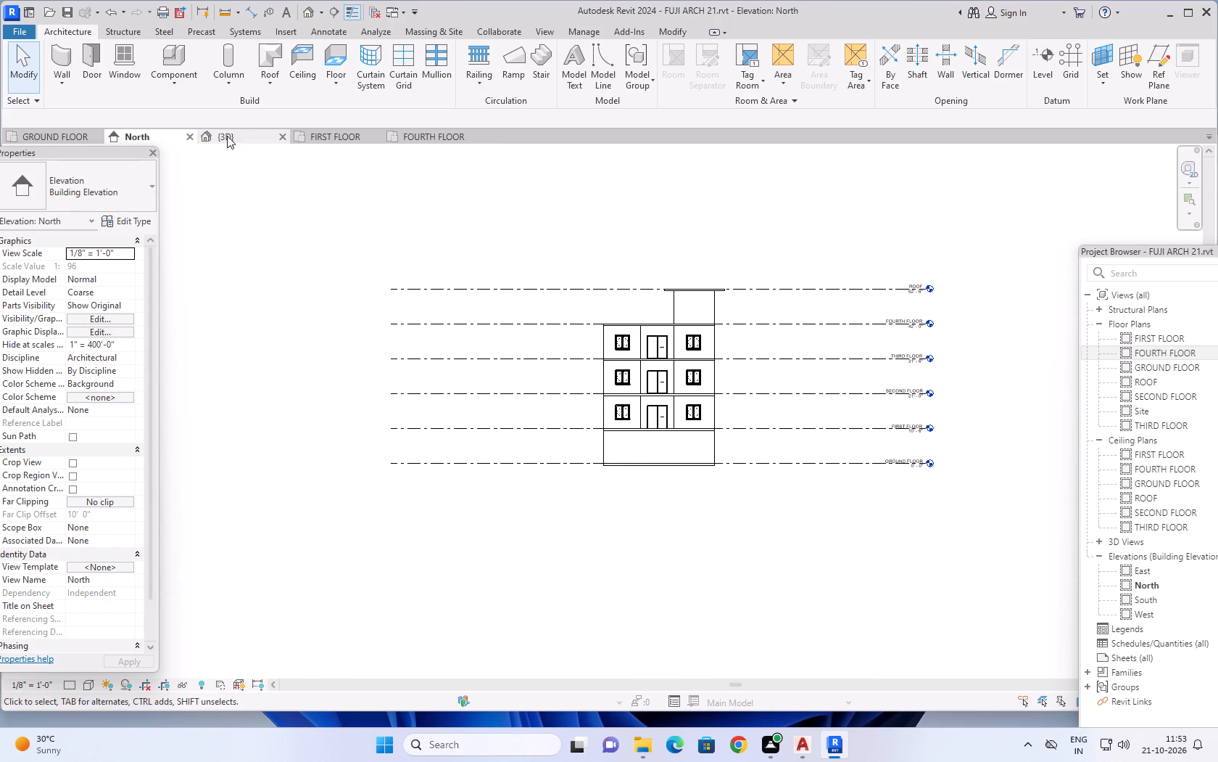
Examine the whole building with its level lines and rooftop staircase enclosure in 3D, including the rear balconies up close.
left_click(227, 136)
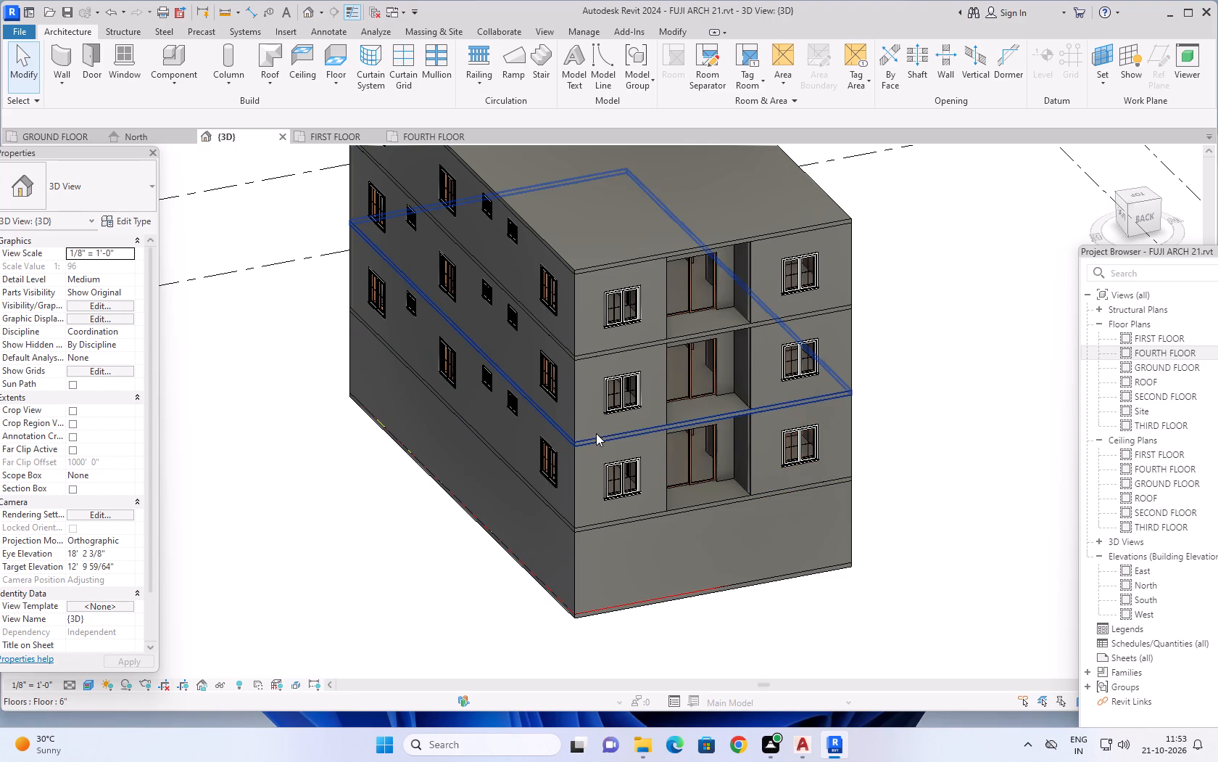
scroll(893, 478, "down", 1)
middle_click_drag(935, 464, 833, 475)
scroll(917, 470, "down", 1)
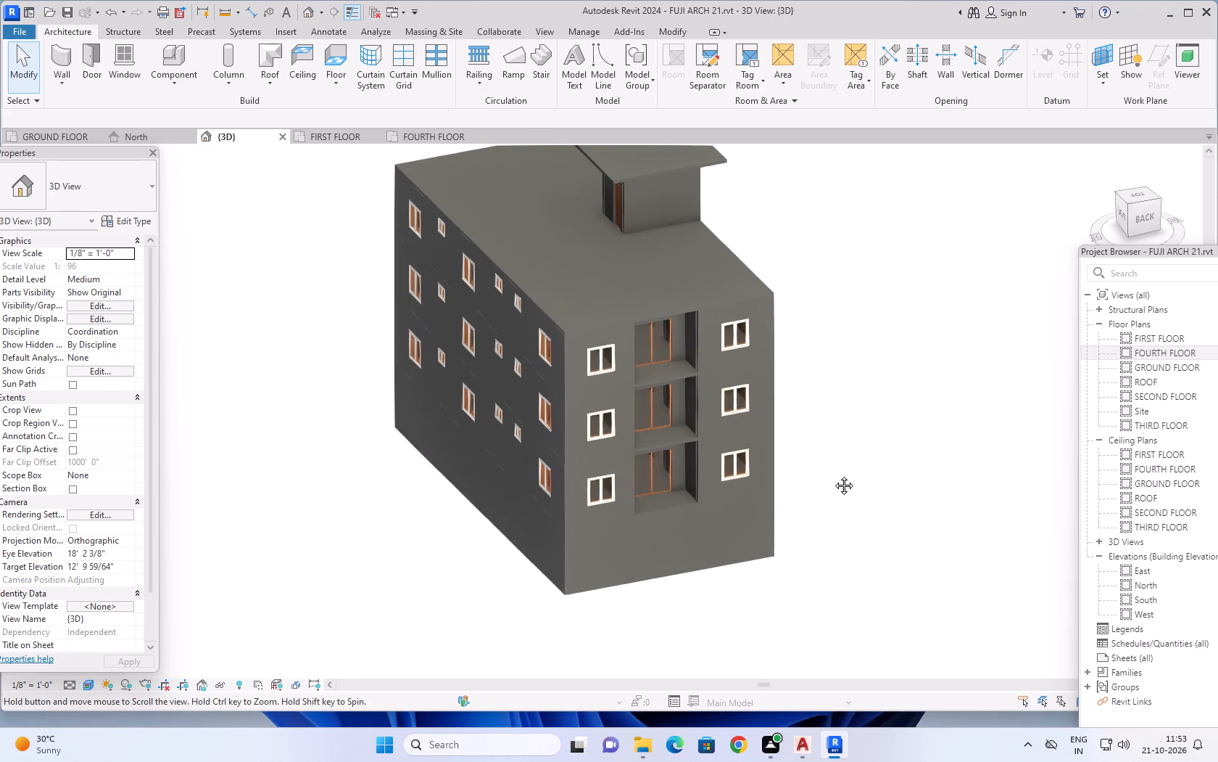
middle_click_drag(833, 475, 827, 470)
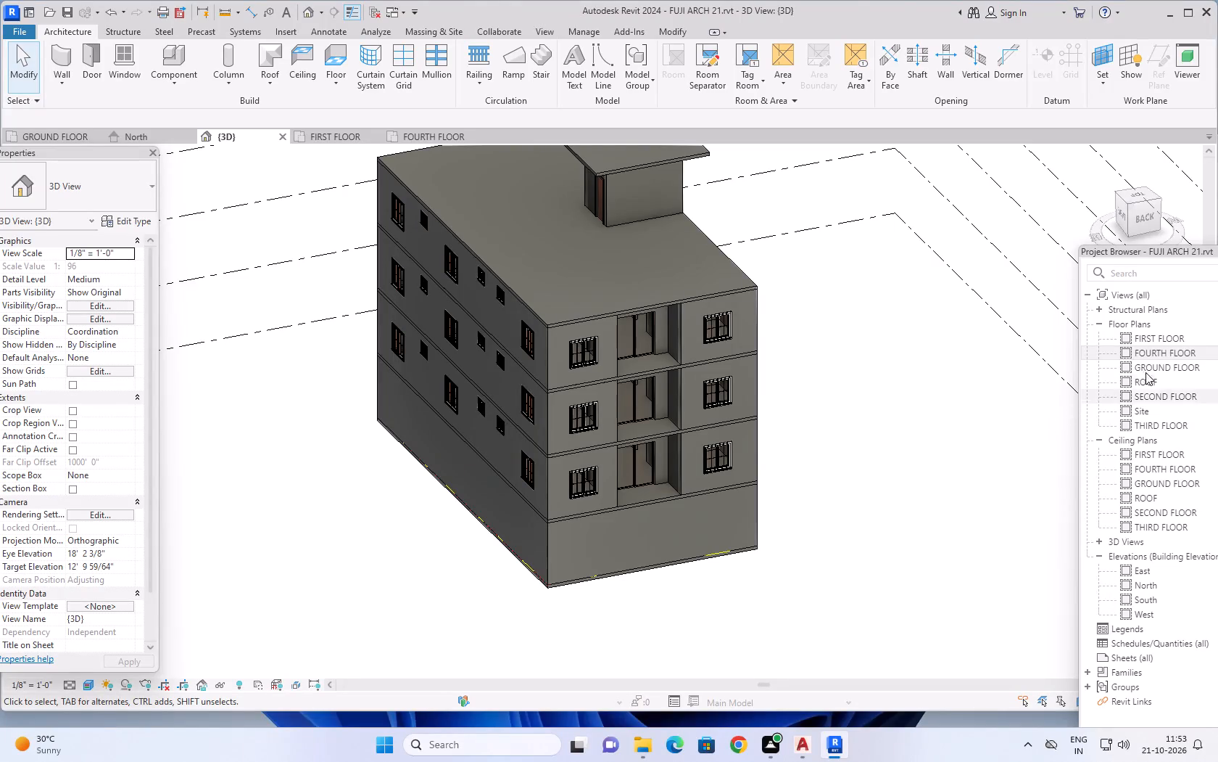
scroll(1124, 389, "down", 1)
scroll(877, 395, "down", 2)
scroll(935, 408, "down", 1)
middle_click_drag(935, 408, 824, 480)
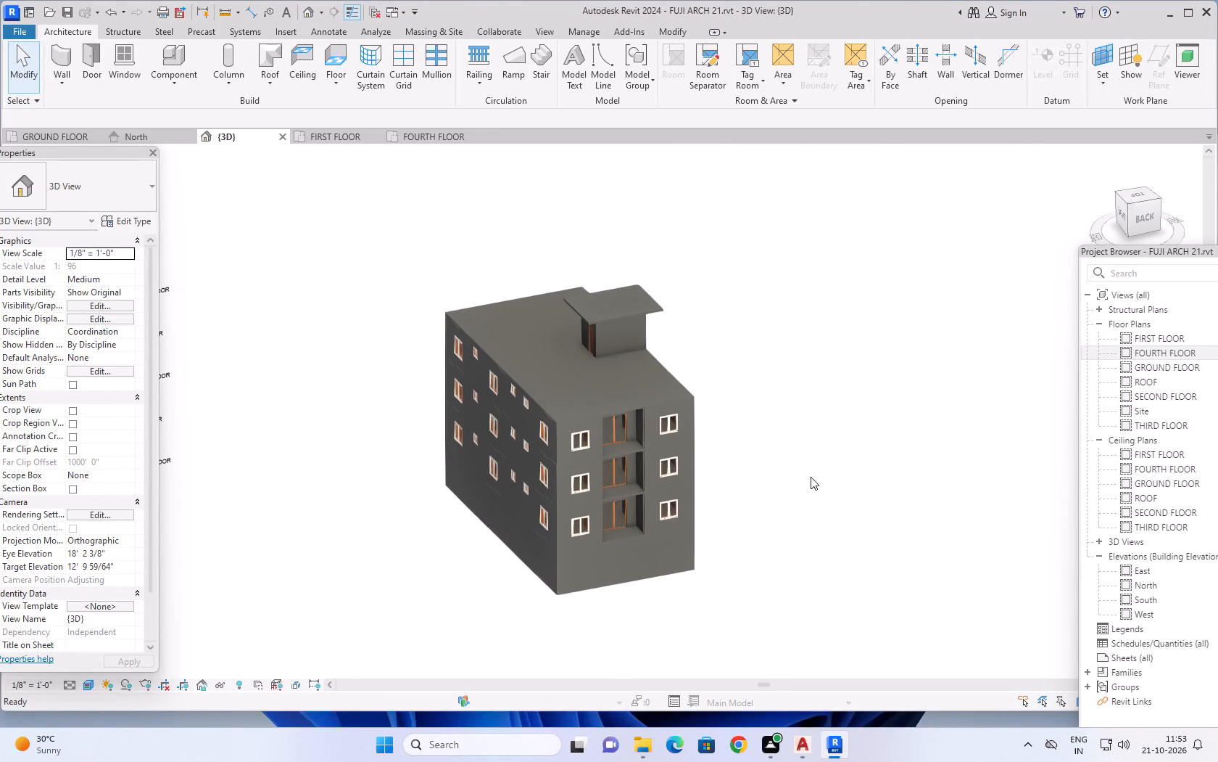
middle_click_drag(381, 377, 469, 380)
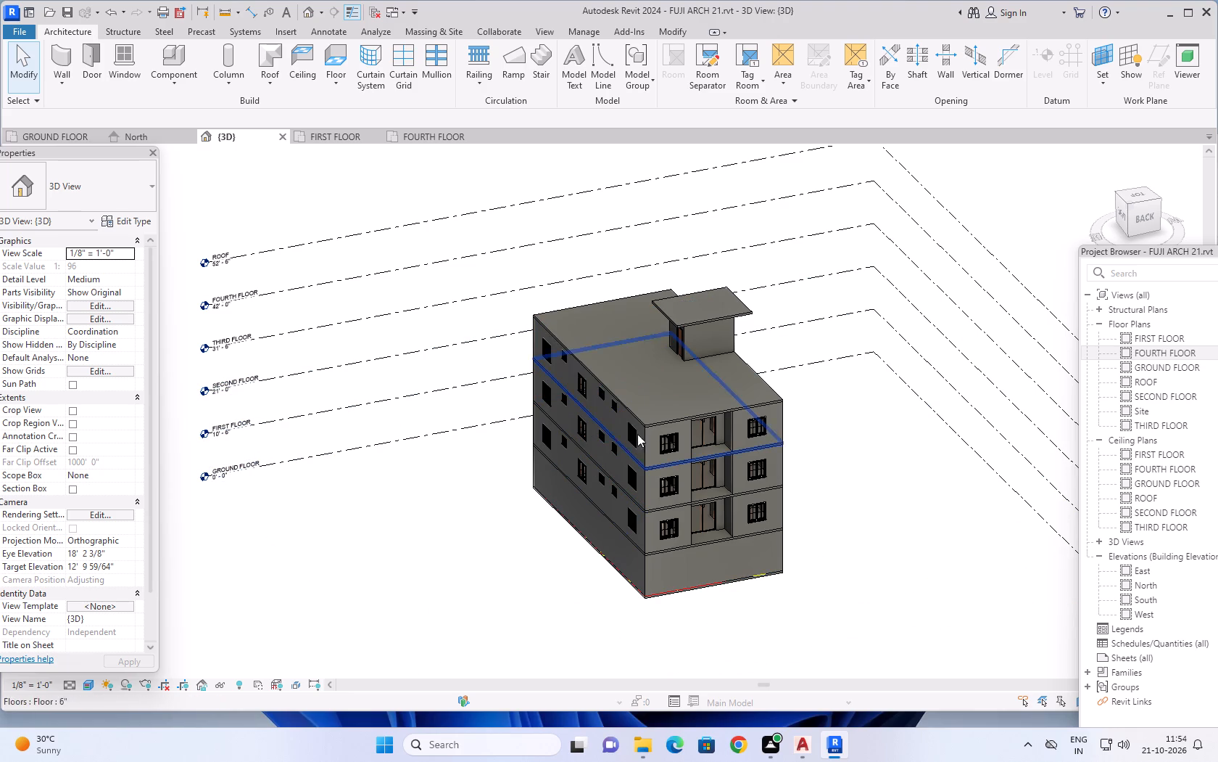
scroll(704, 397, "down", 2)
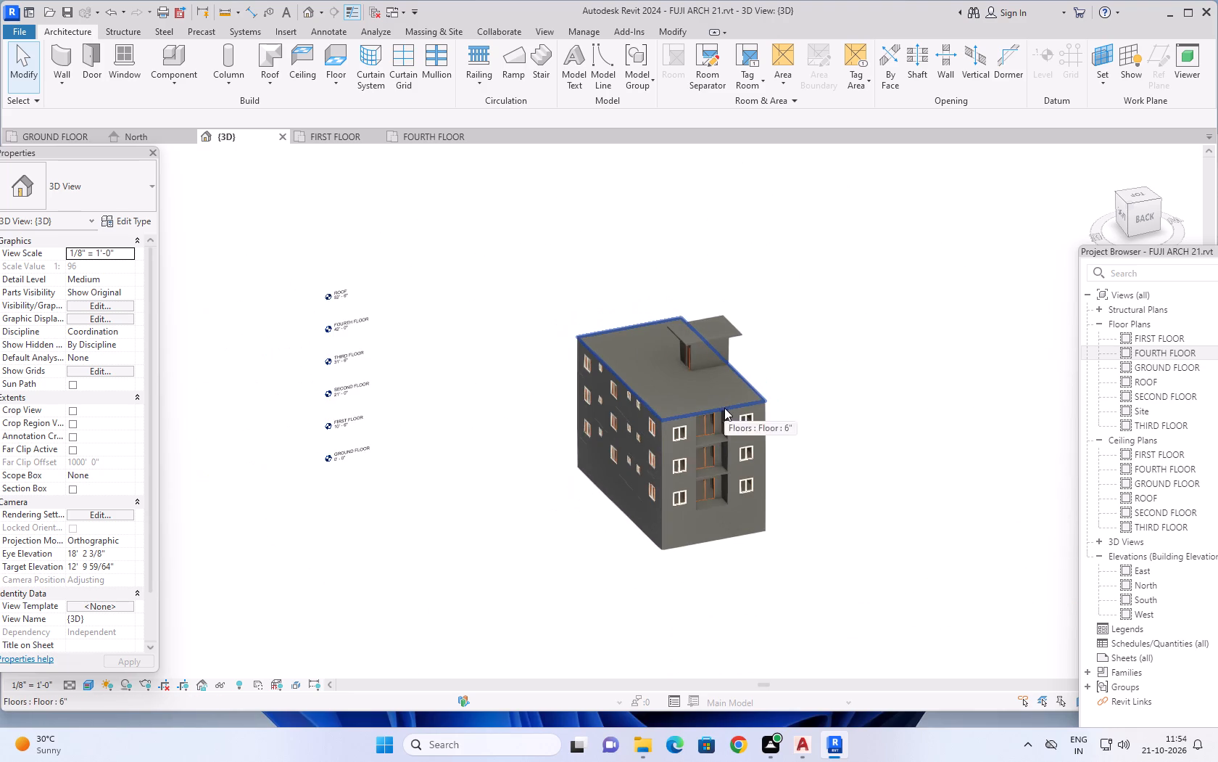
scroll(728, 415, "down", 2)
scroll(725, 447, "up", 11)
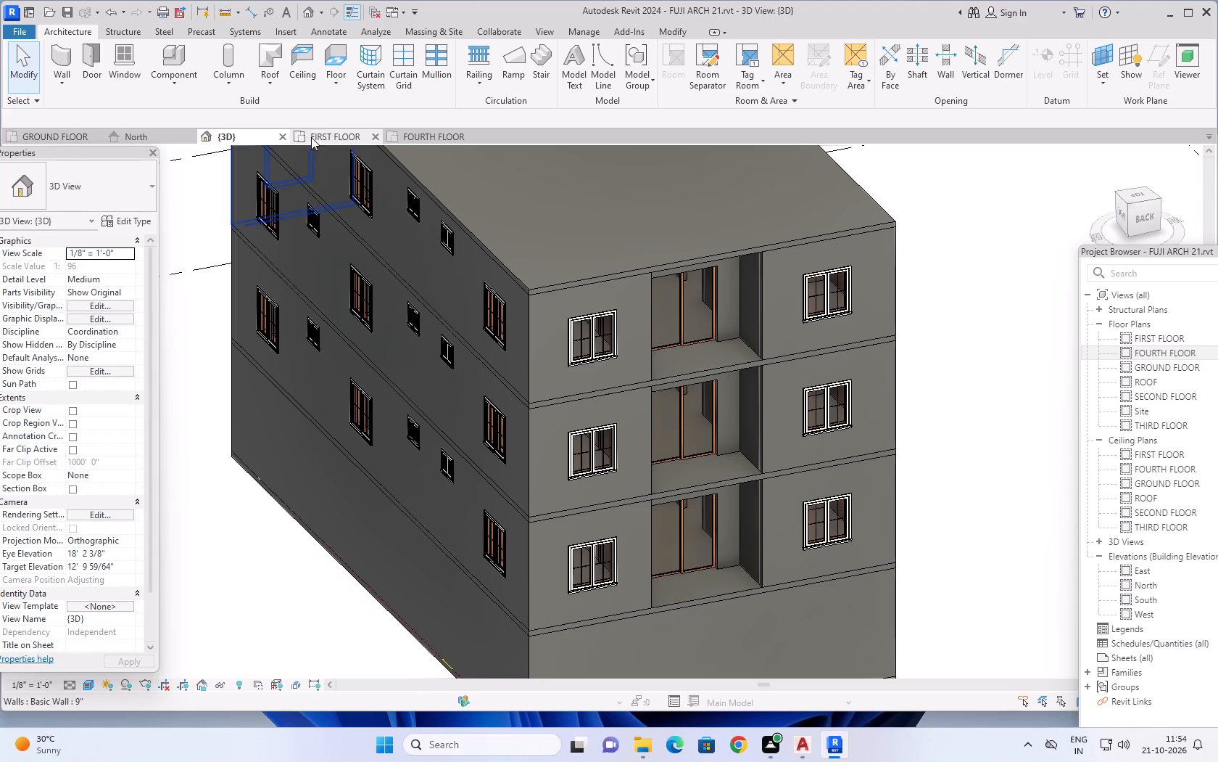
Start a shaft opening on the GROUND FLOOR plan and sketch a rectangular boundary about 12'-1 1/2" by 6'-6" around the staircase.
left_click(41, 131)
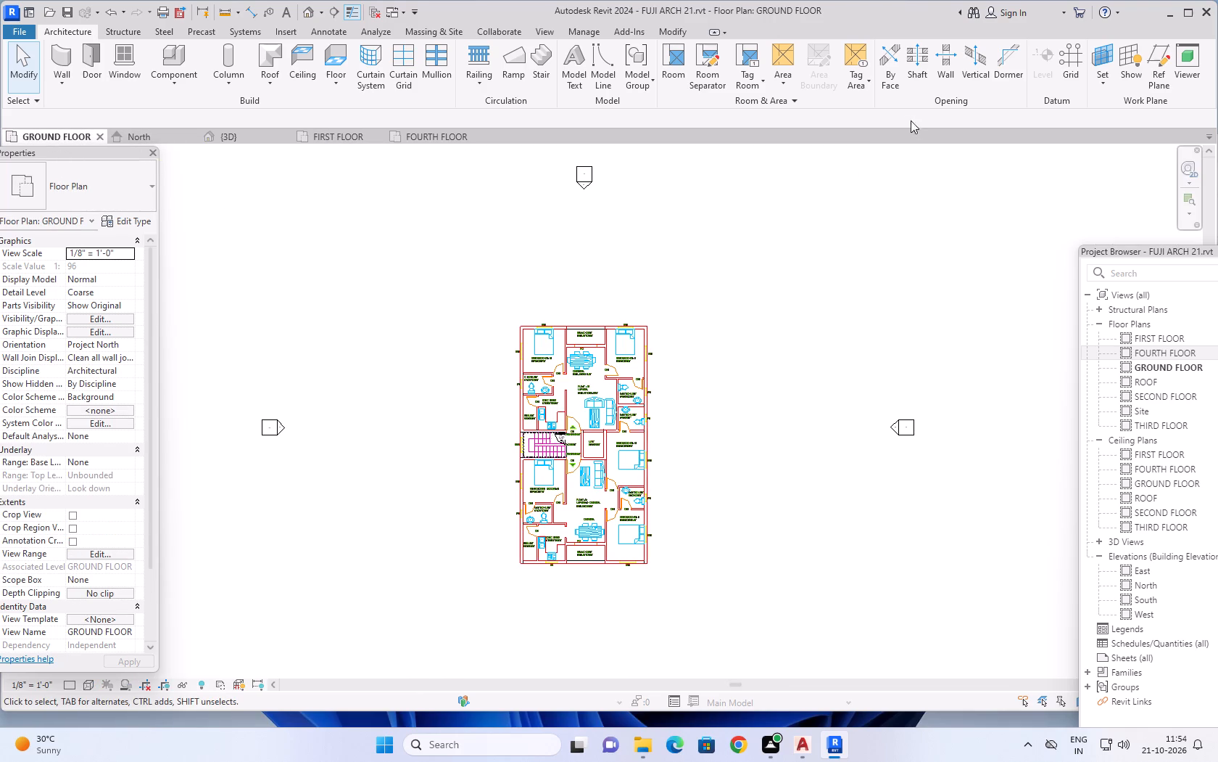
left_click(919, 63)
scroll(494, 464, "up", 5)
scroll(565, 450, "up", 8)
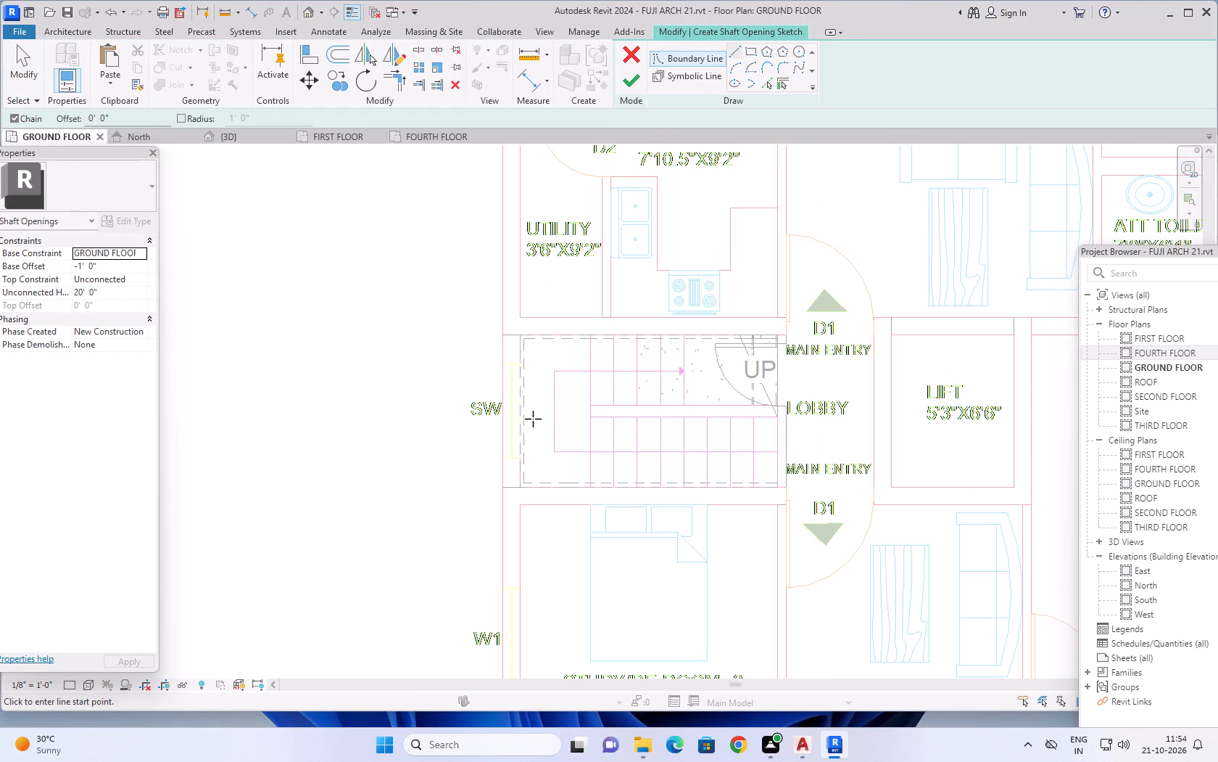
left_click(751, 53)
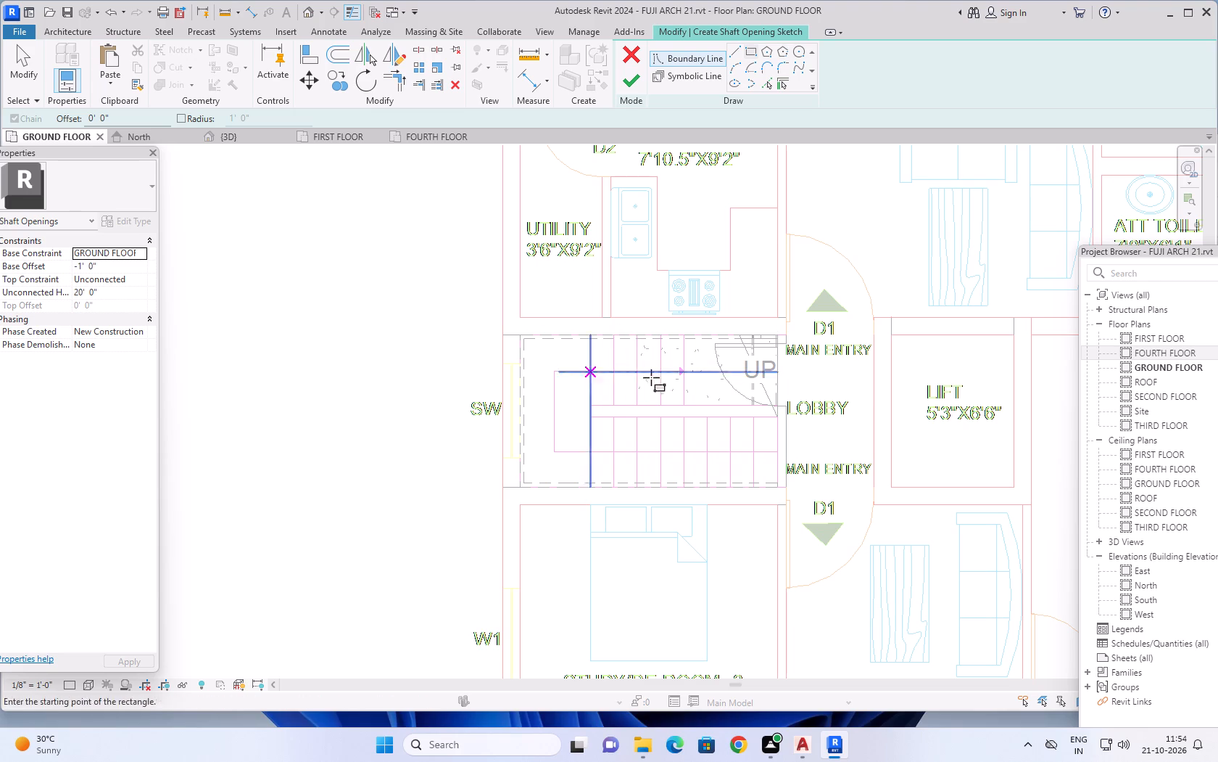
scroll(721, 317, "up", 2)
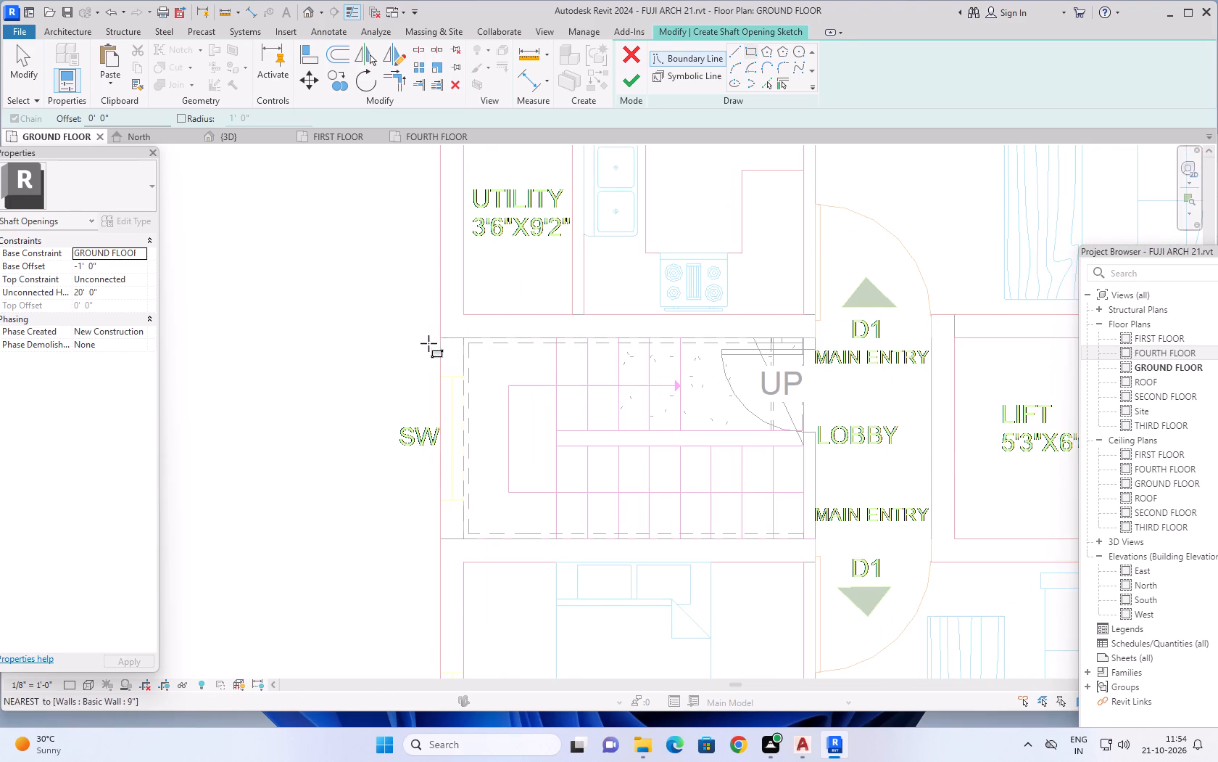
scroll(427, 340, "up", 2)
scroll(733, 335, "up", 2)
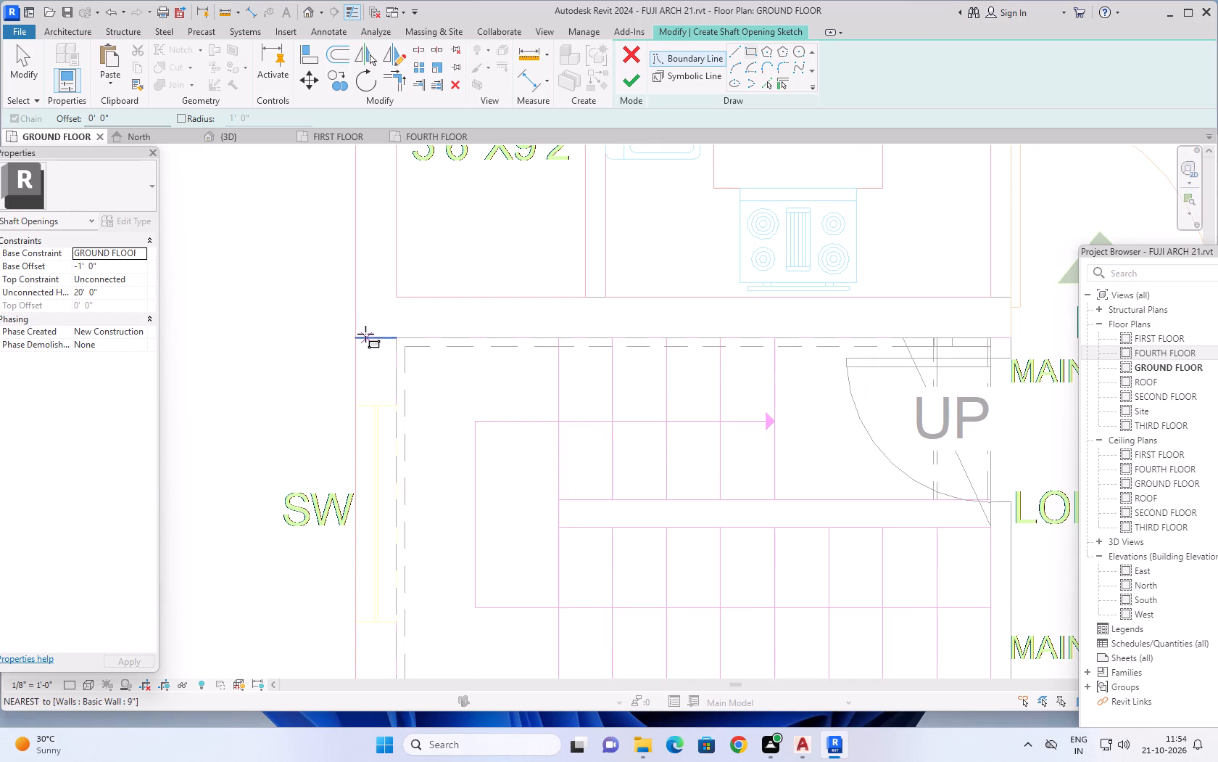
left_click(358, 337)
scroll(808, 553, "down", 4)
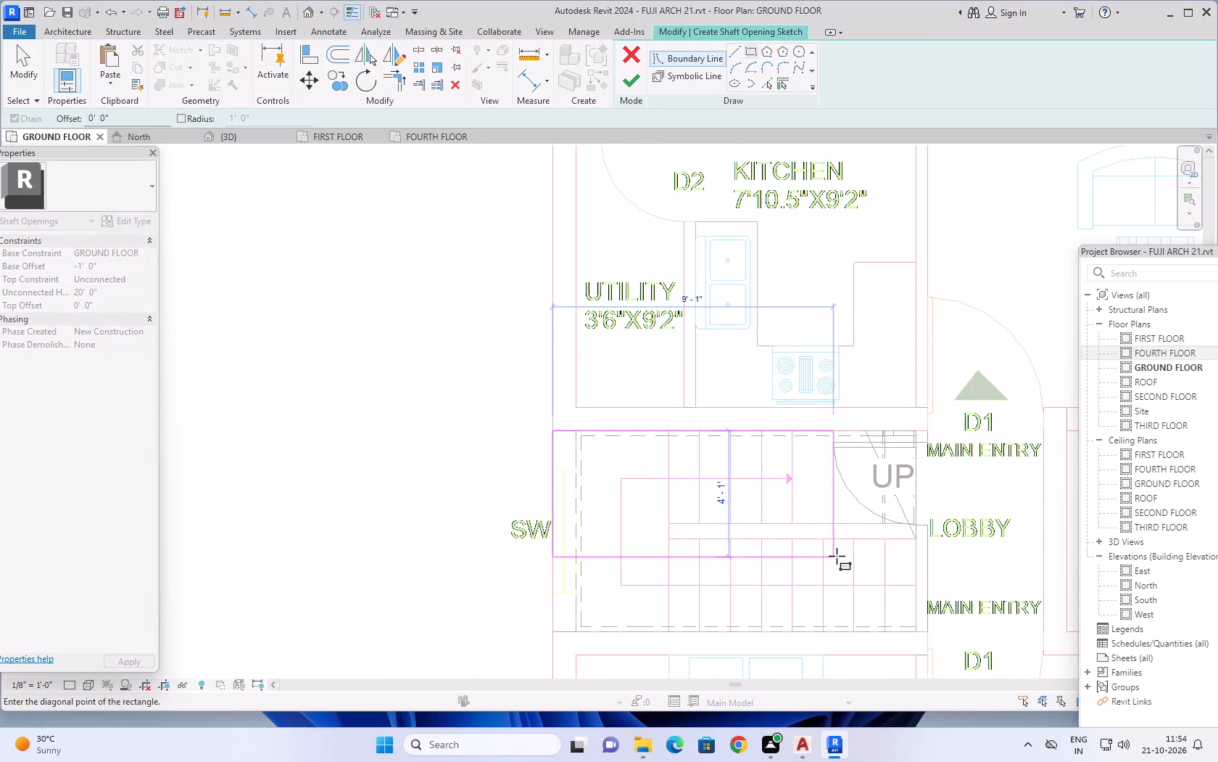
scroll(848, 556, "down", 3)
middle_click_drag(860, 562, 670, 464)
scroll(718, 497, "up", 4)
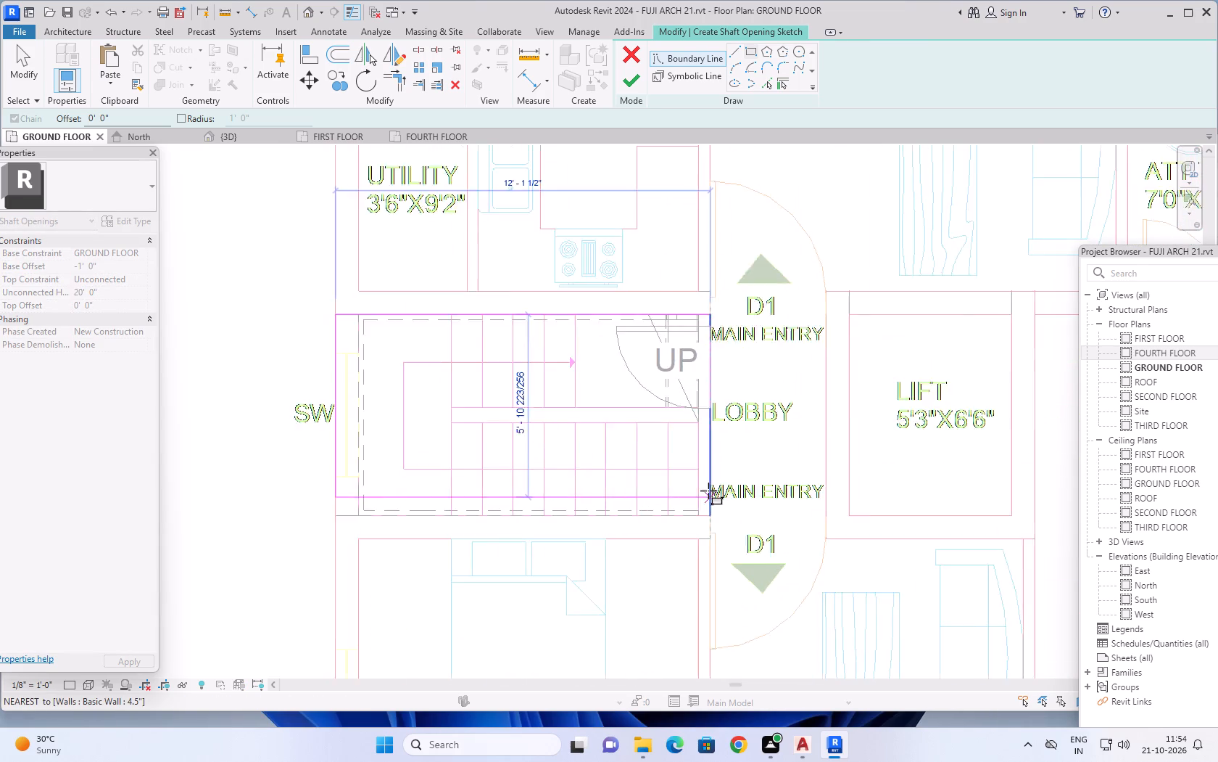
scroll(684, 464, "up", 5)
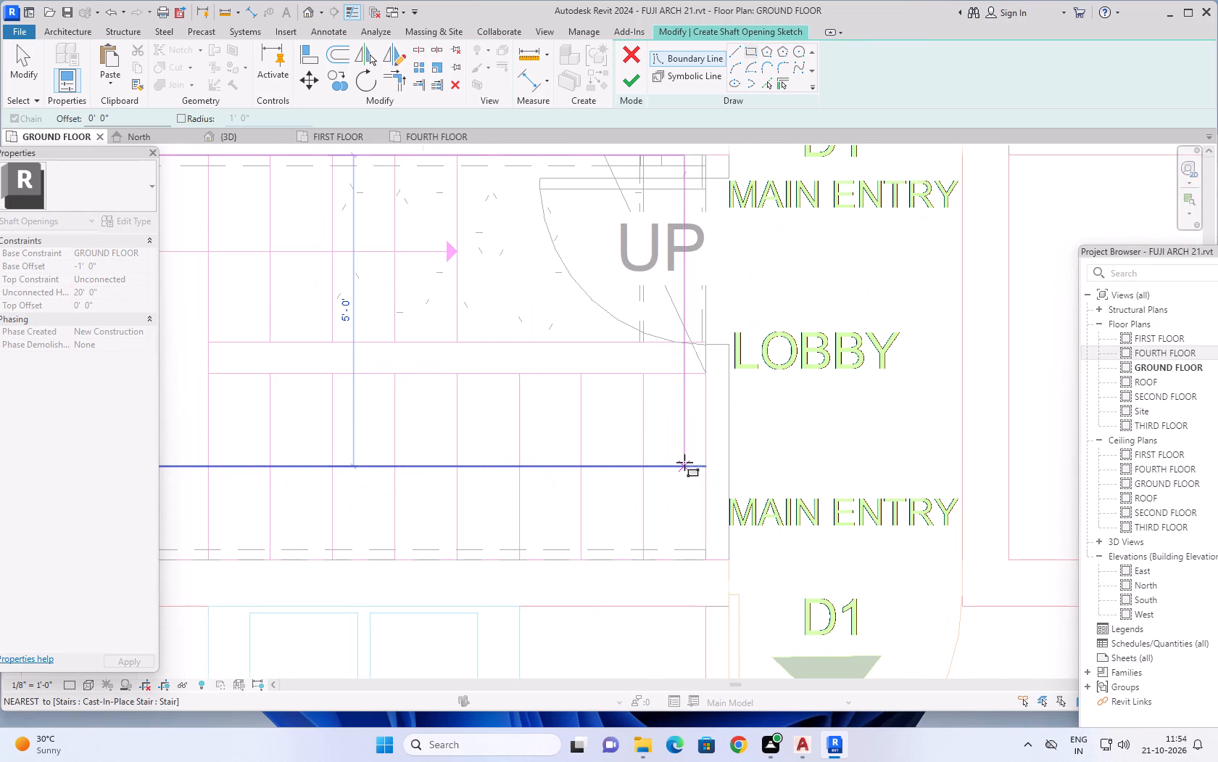
scroll(684, 462, "down", 5)
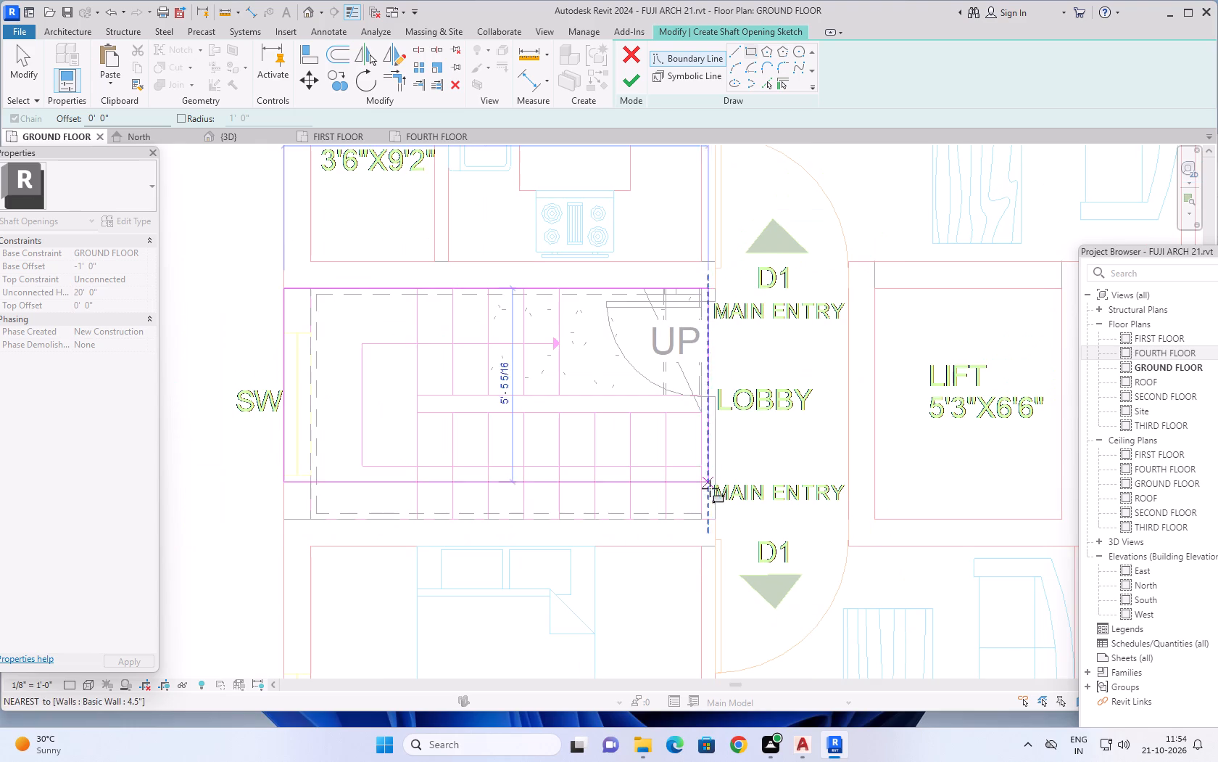
scroll(714, 517, "up", 1)
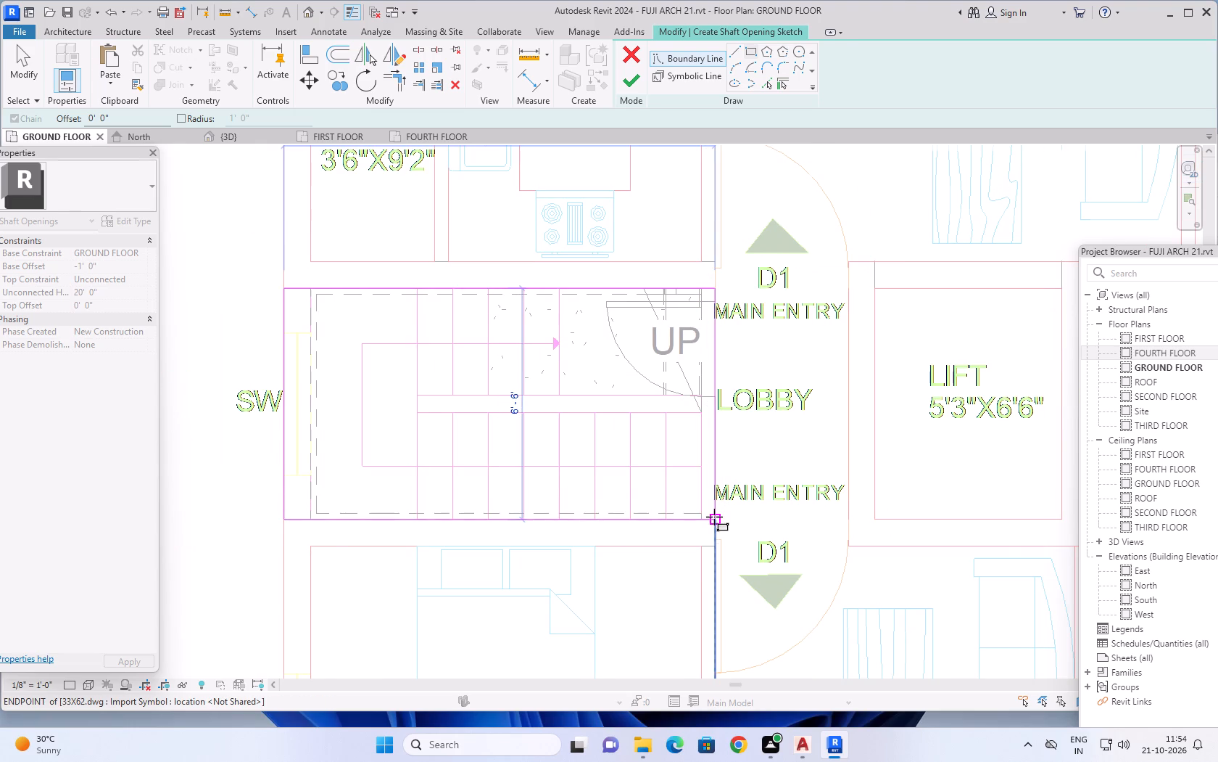
scroll(714, 517, "up", 3)
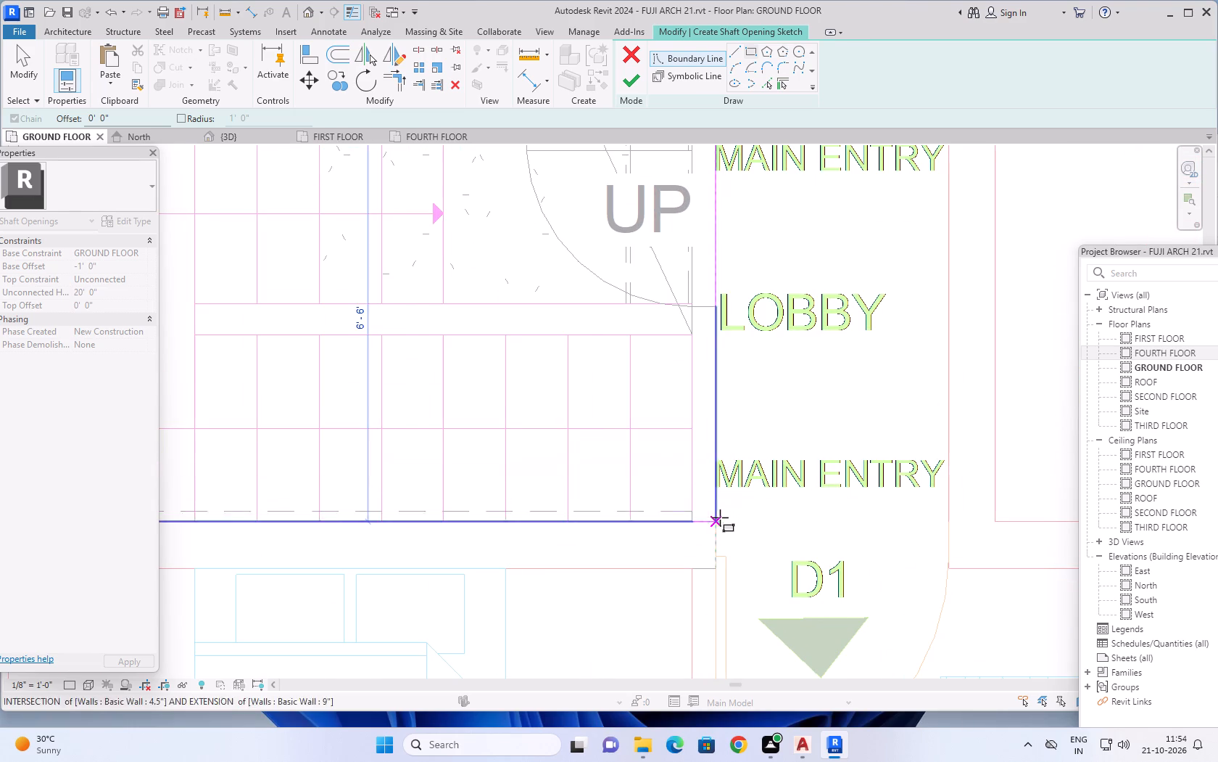
left_click(715, 520)
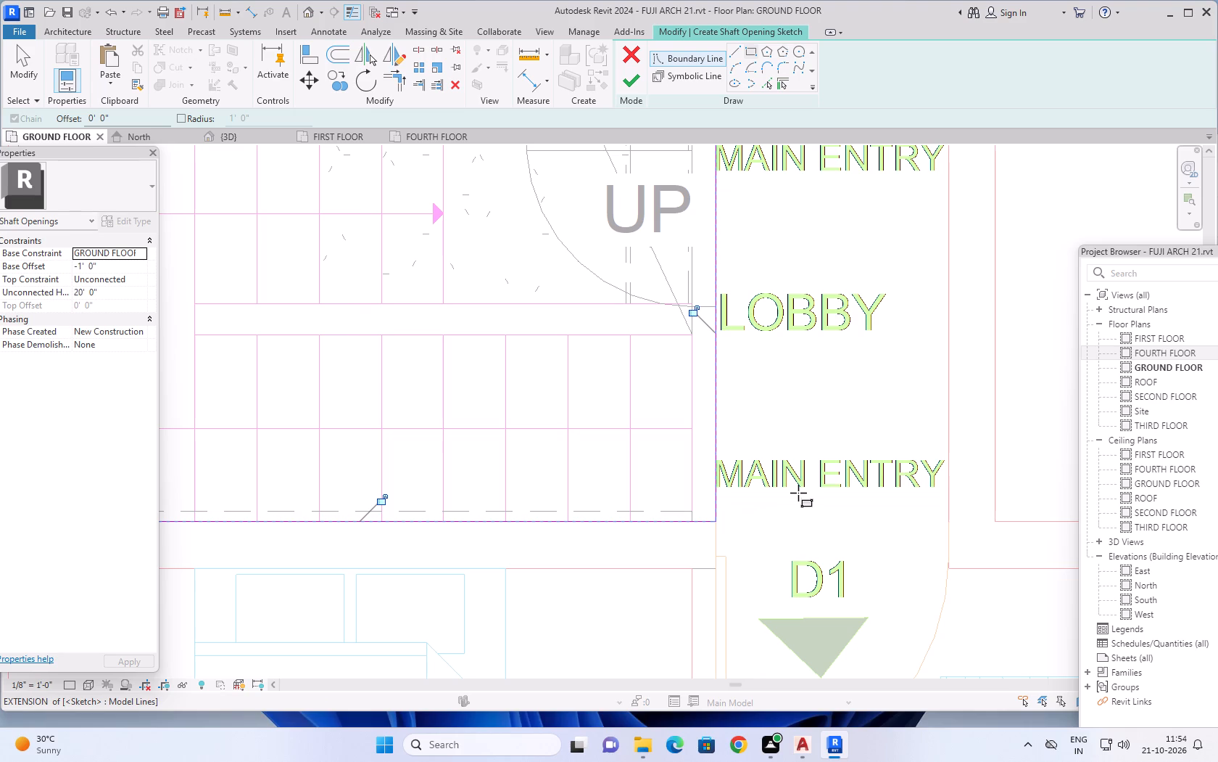
Add a second rectangular boundary along the outer wall lines of the lift and finish the shaft opening sketch.
scroll(808, 481, "down", 7)
middle_click_drag(815, 460, 594, 452)
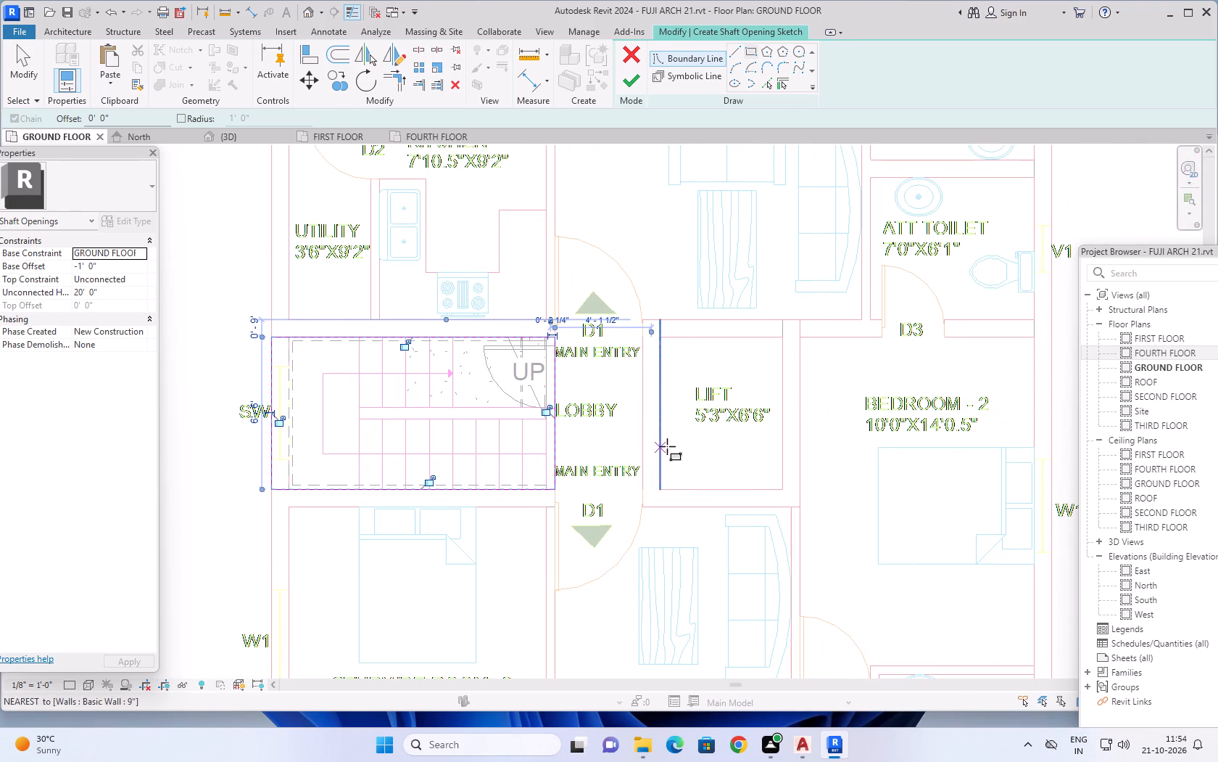
left_click(751, 49)
scroll(637, 324, "up", 3)
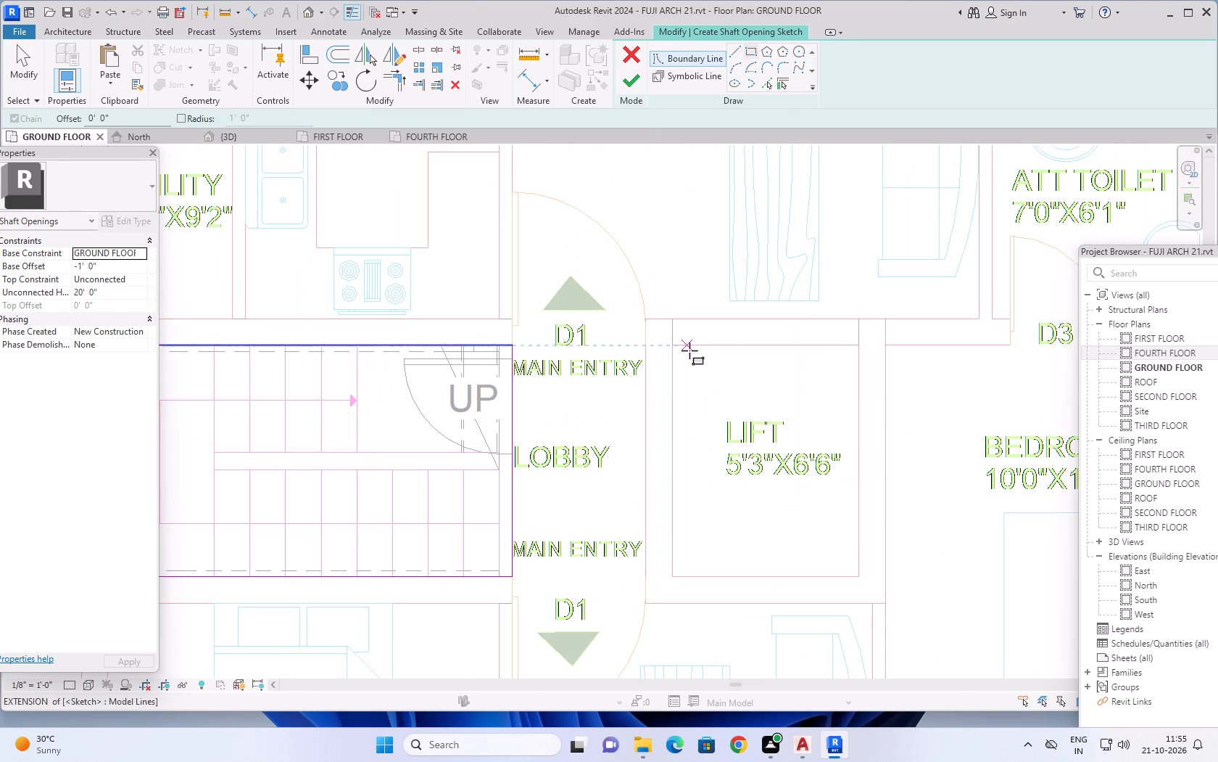
scroll(626, 372, "down", 3)
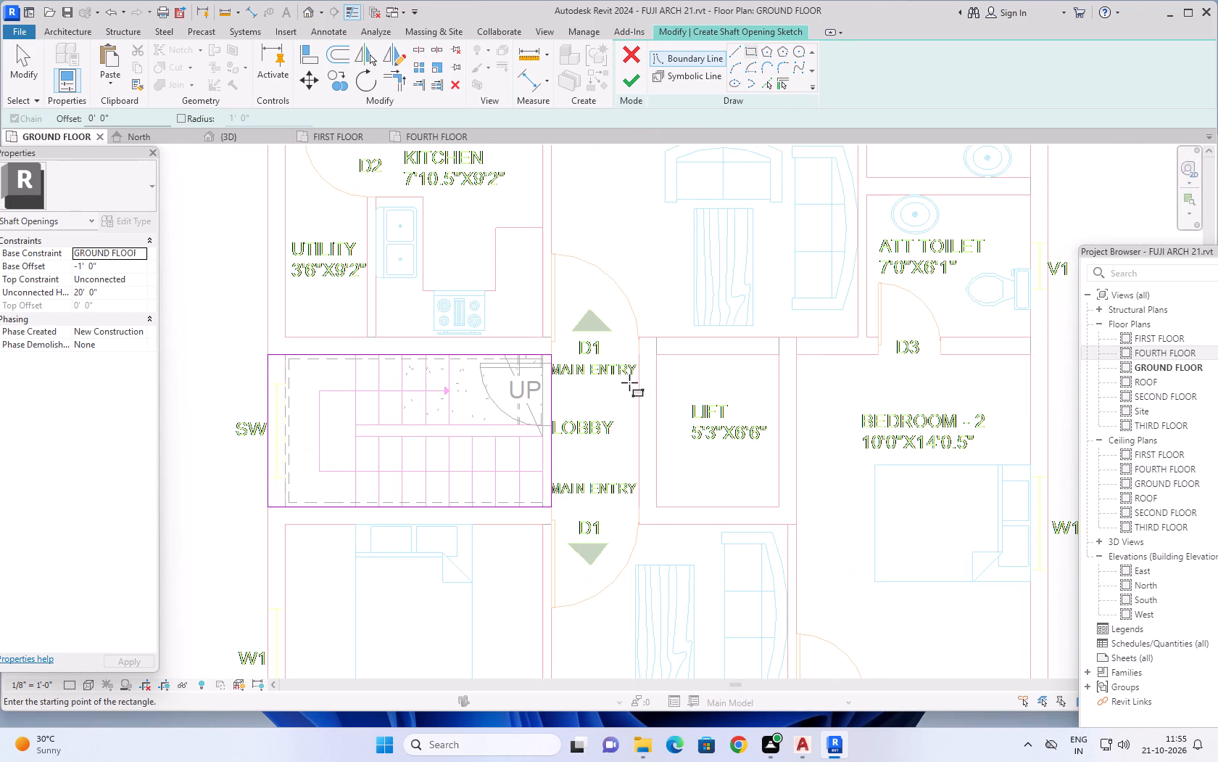
scroll(637, 374, "up", 4)
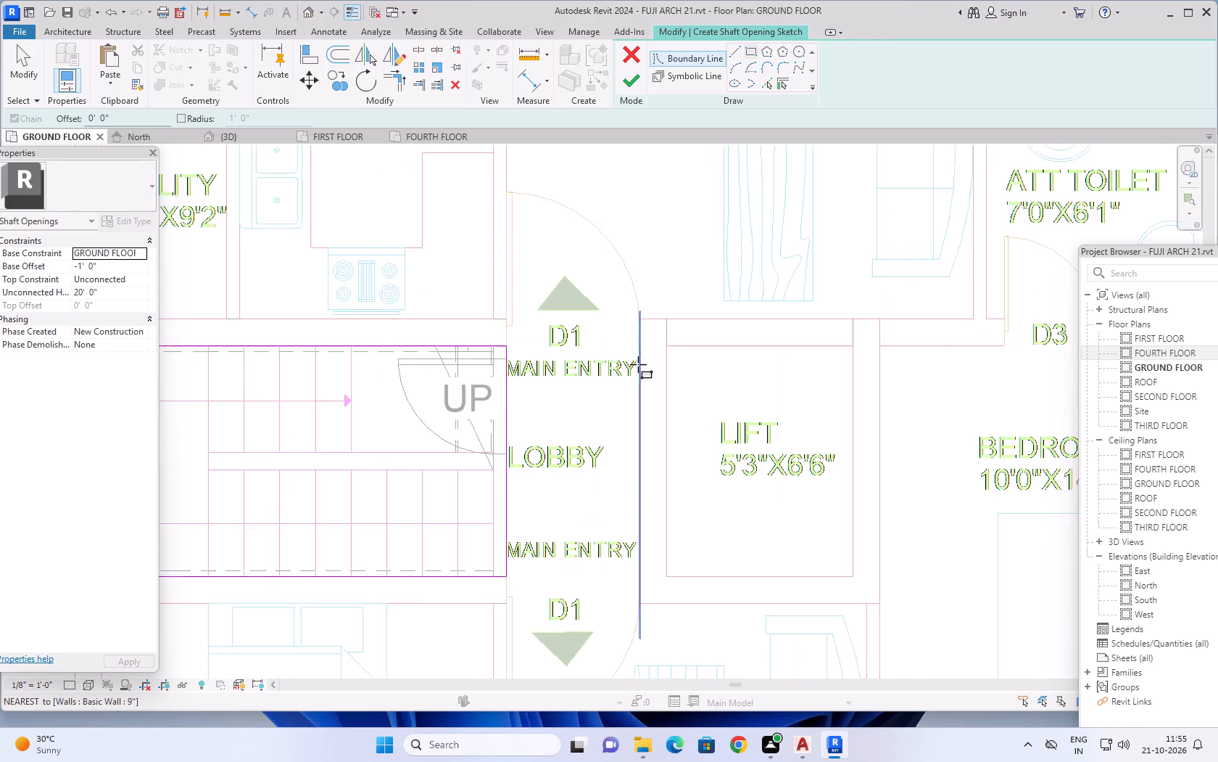
left_click(641, 309)
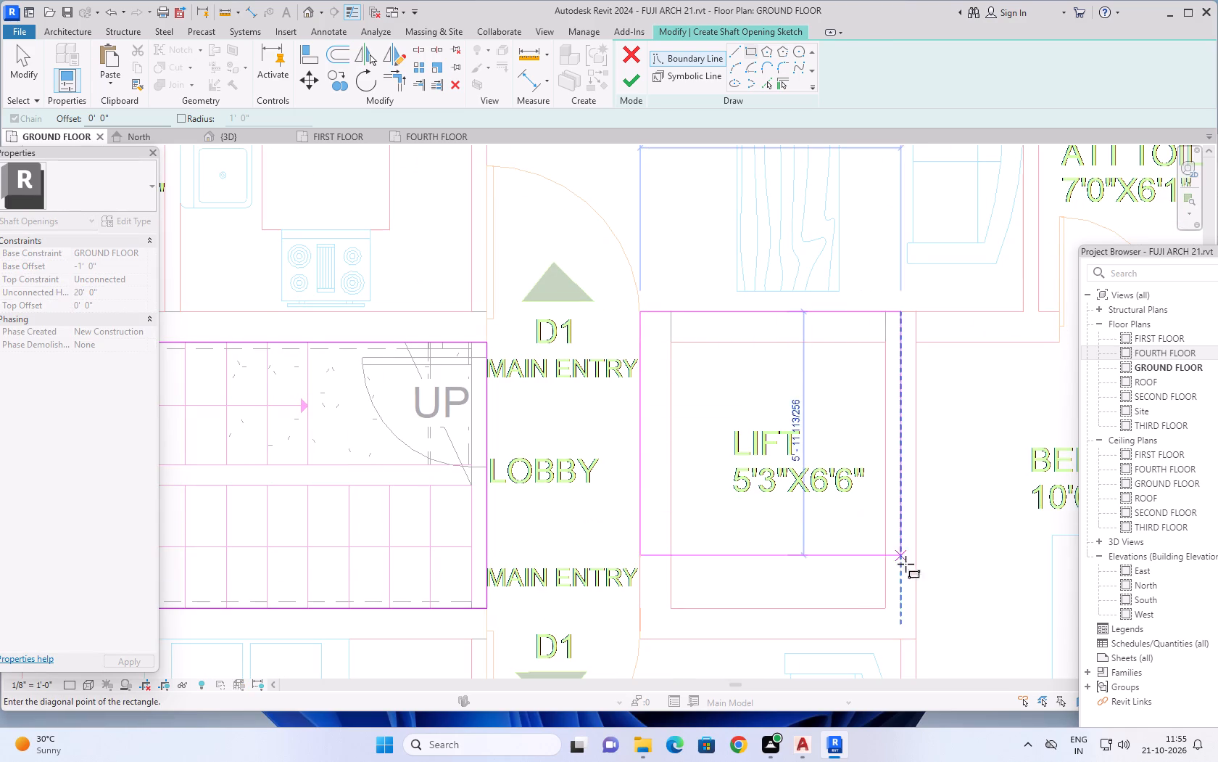
left_click(919, 640)
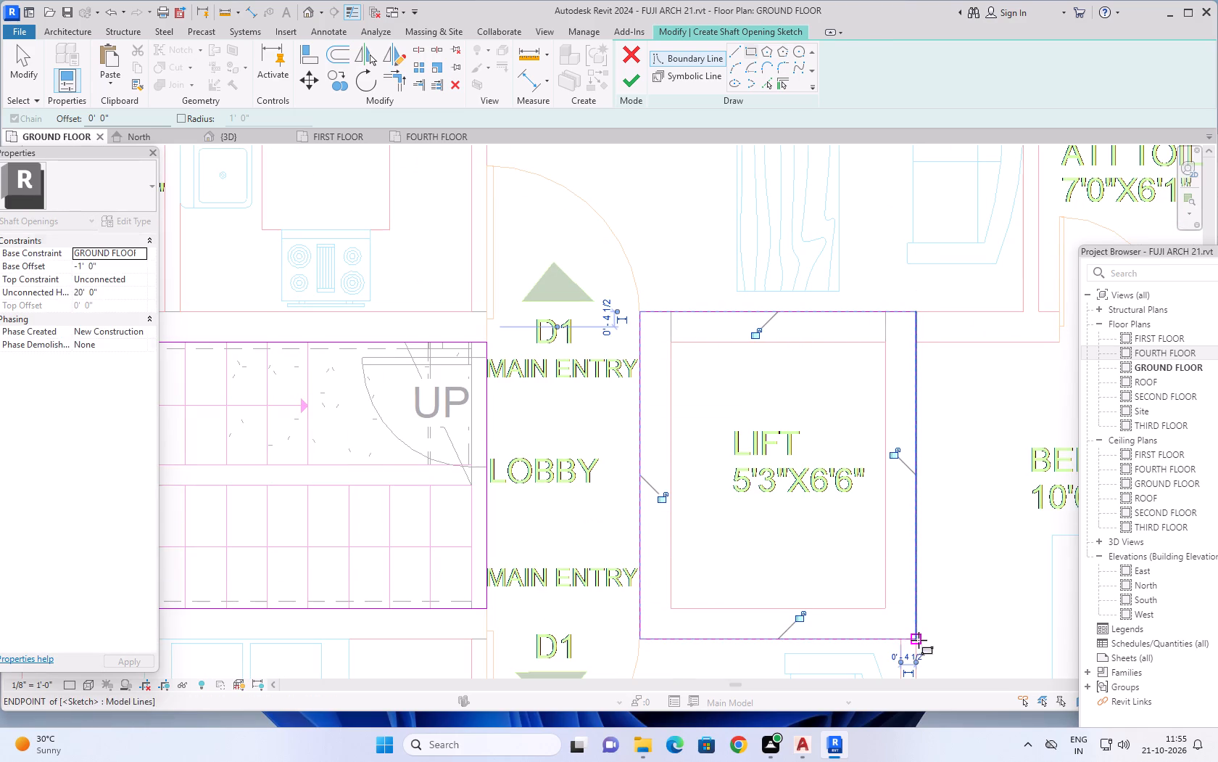
scroll(614, 177, "down", 4)
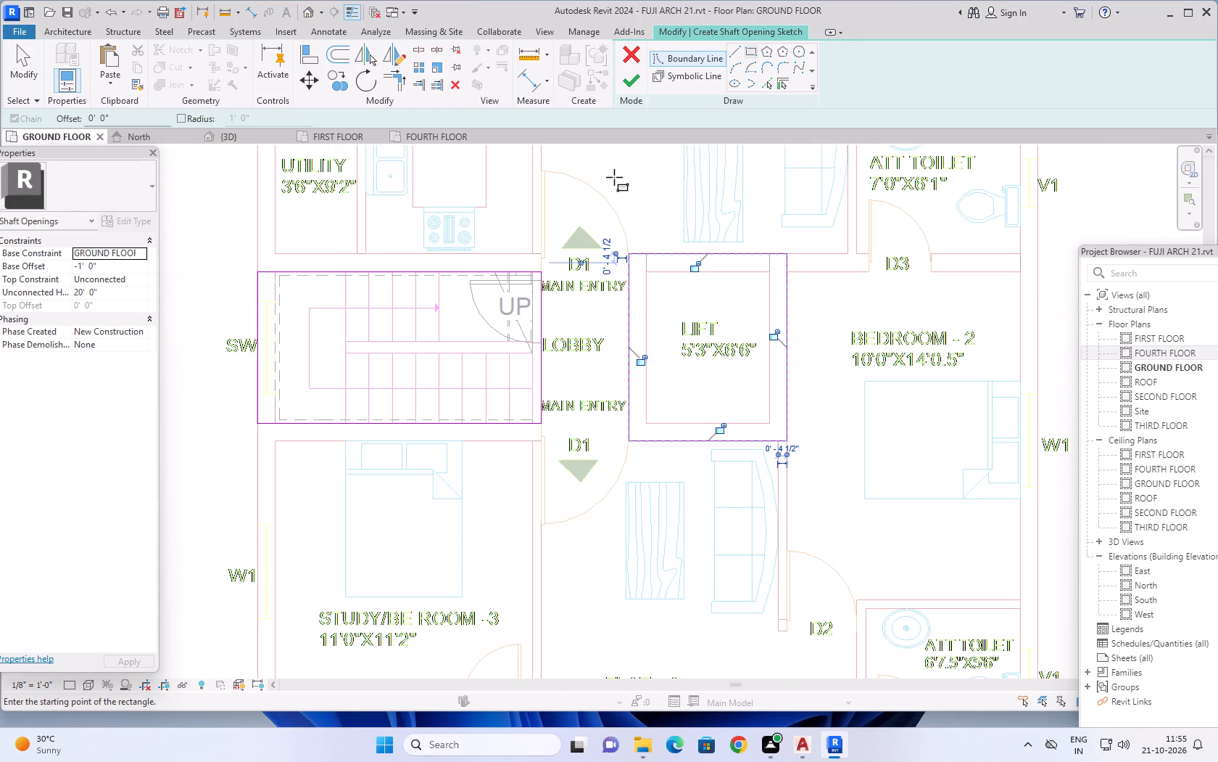
left_click(631, 80)
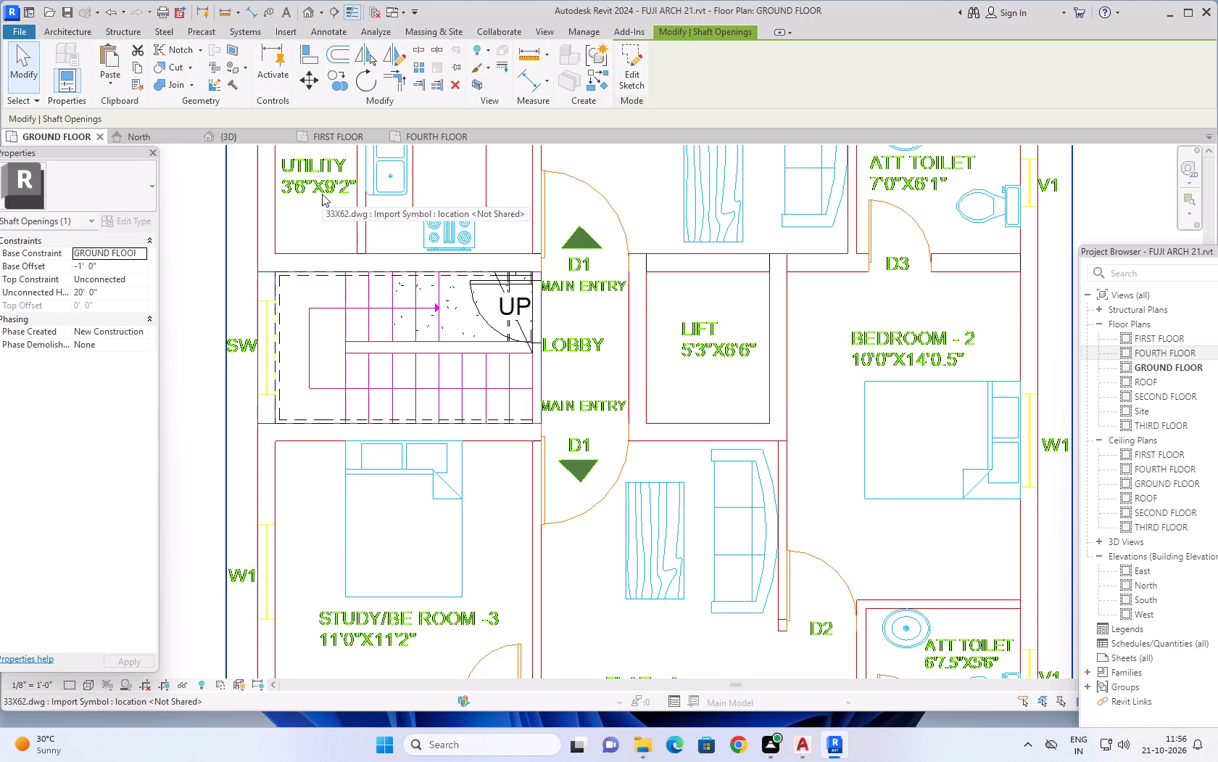
In the 3D view, stretch the top of the shaft opening above the roof slab, to an unconnected height of about 45'-8".
scroll(444, 237, "down", 1)
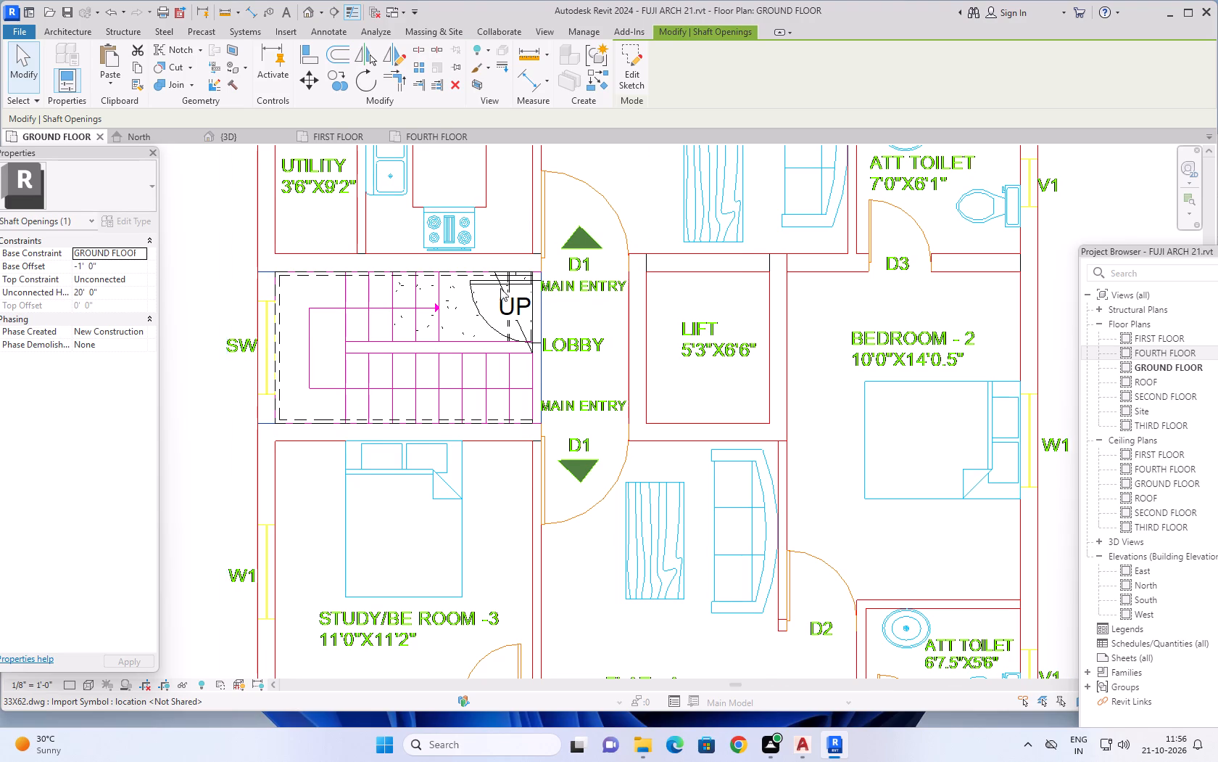
scroll(642, 339, "down", 1)
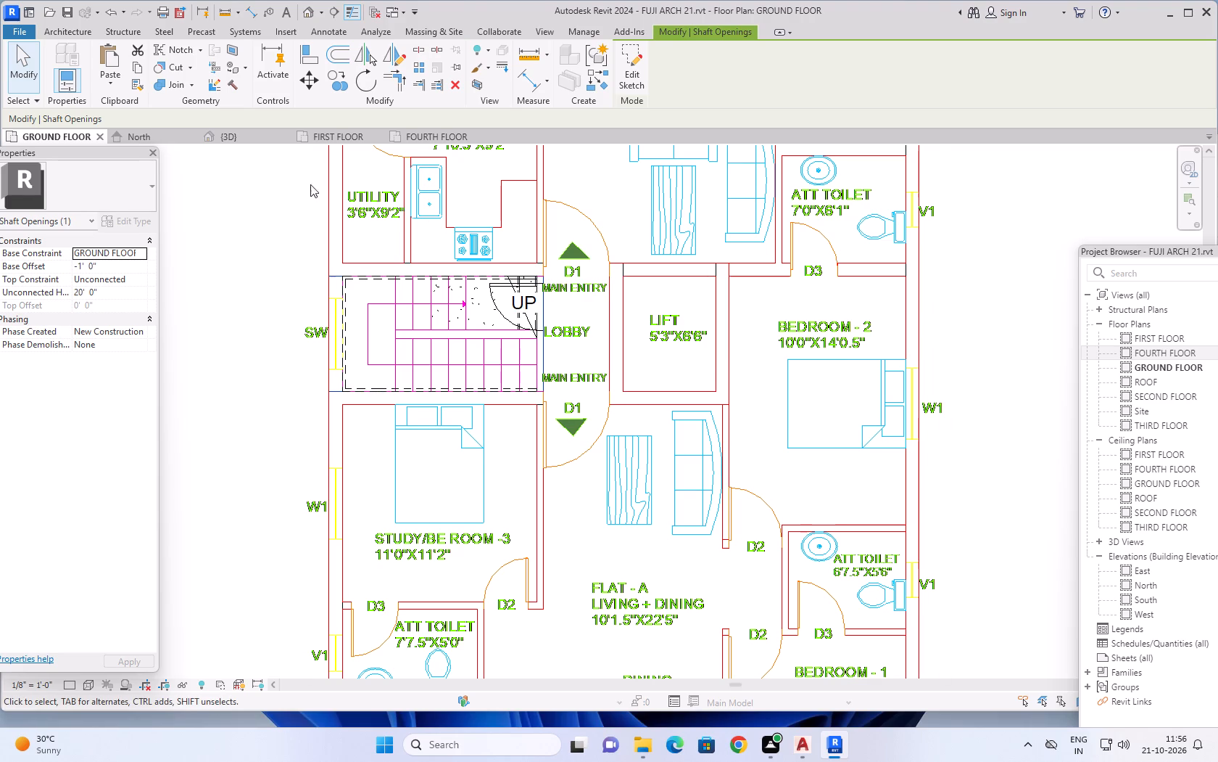
left_click(236, 132)
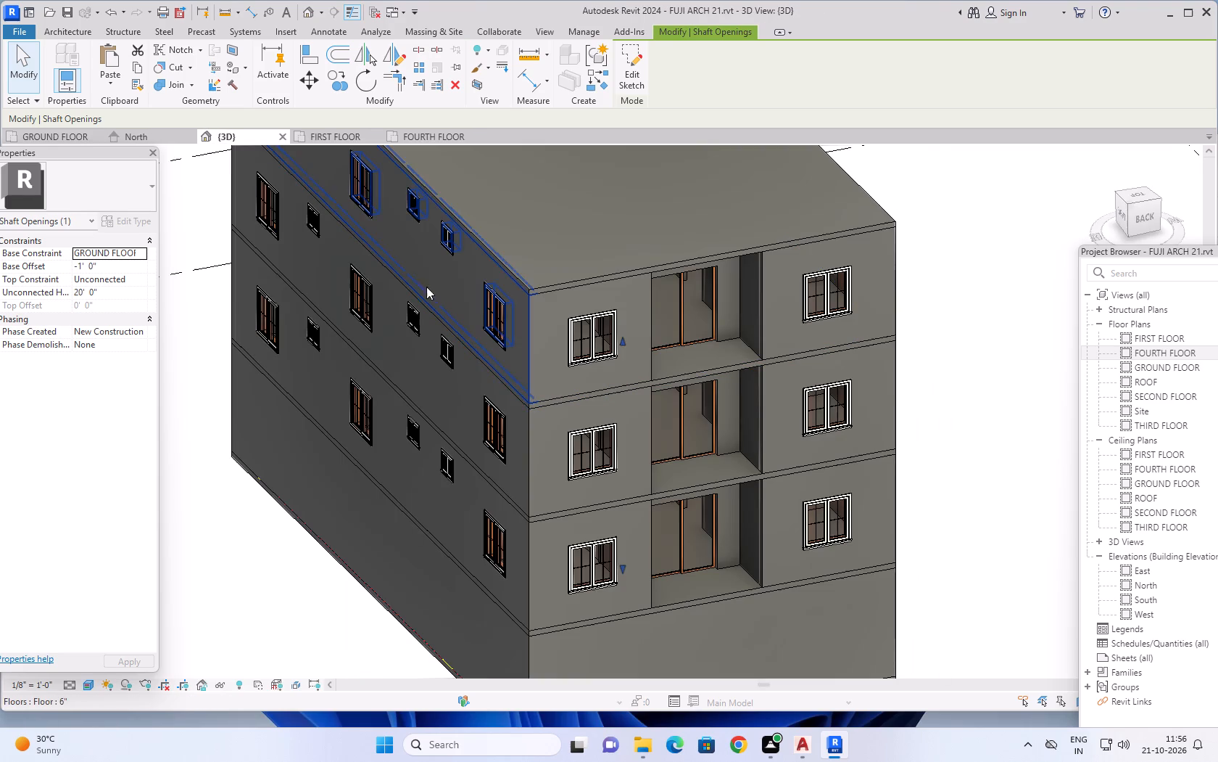
scroll(606, 397, "down", 5)
middle_click_drag(821, 332, 685, 414)
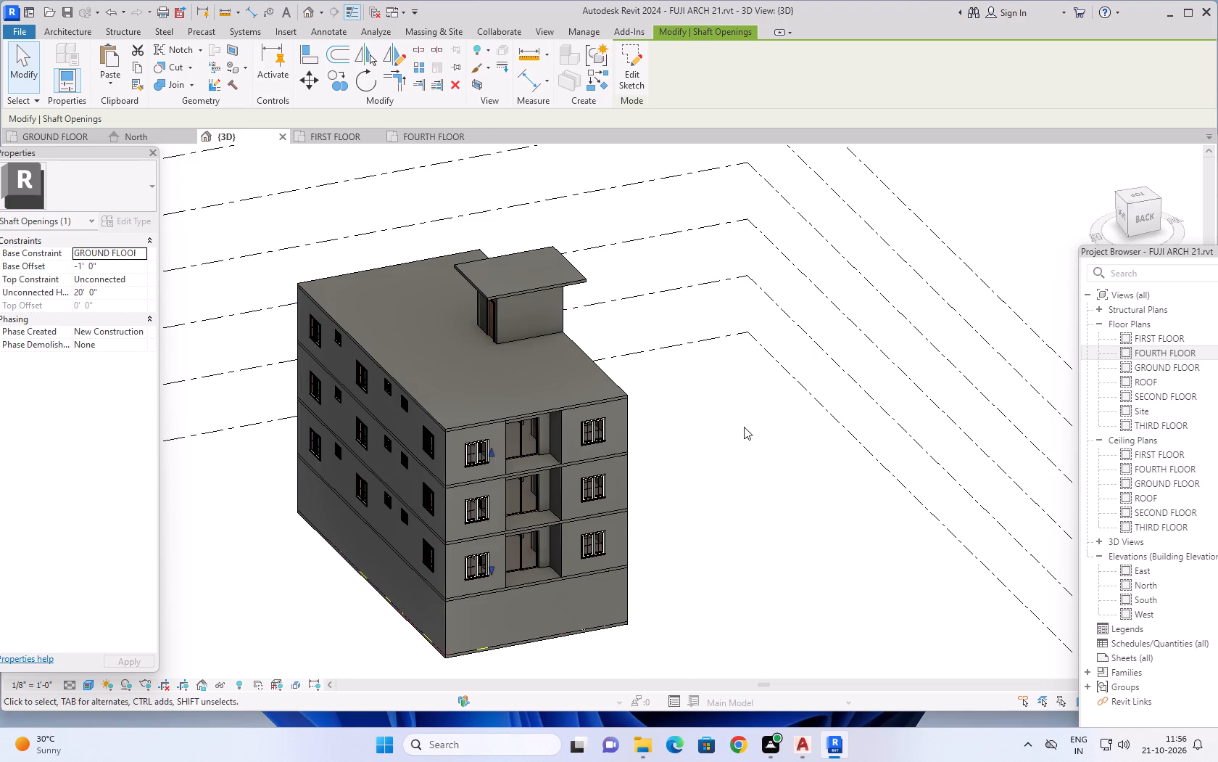
middle_click_drag(753, 422, 461, 382)
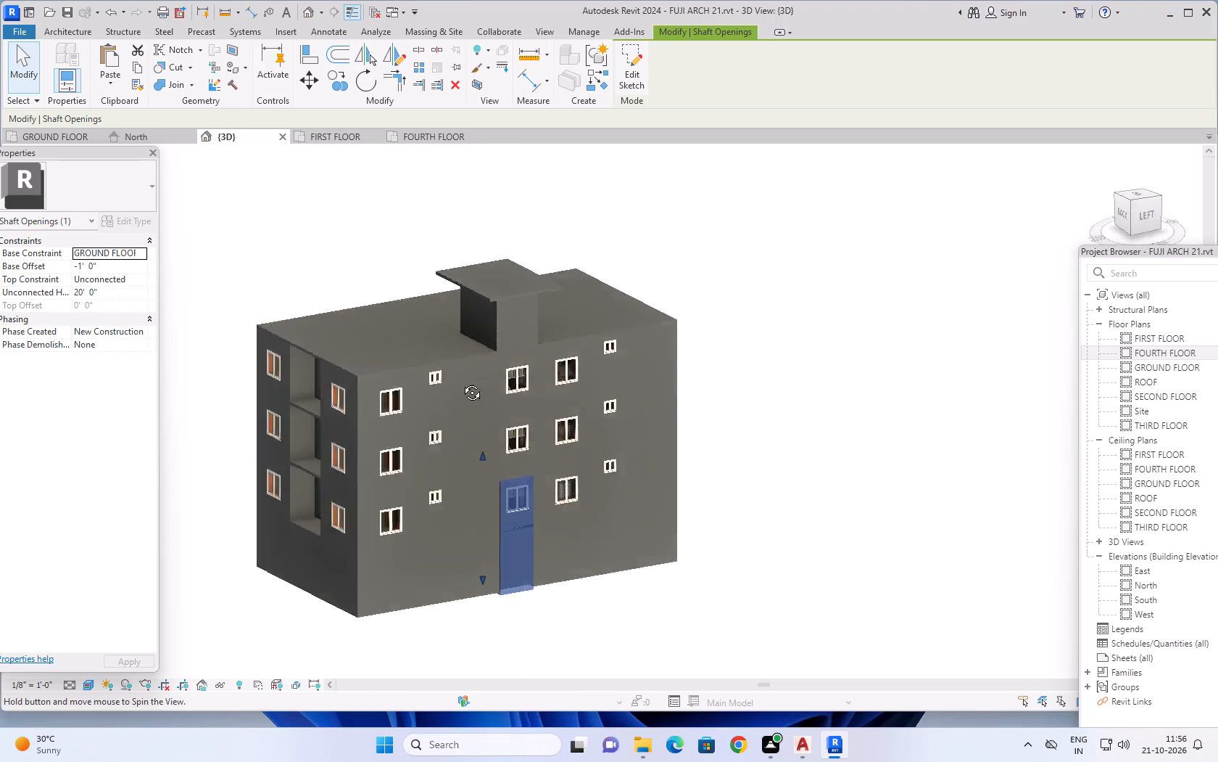
middle_click_drag(461, 382, 450, 355)
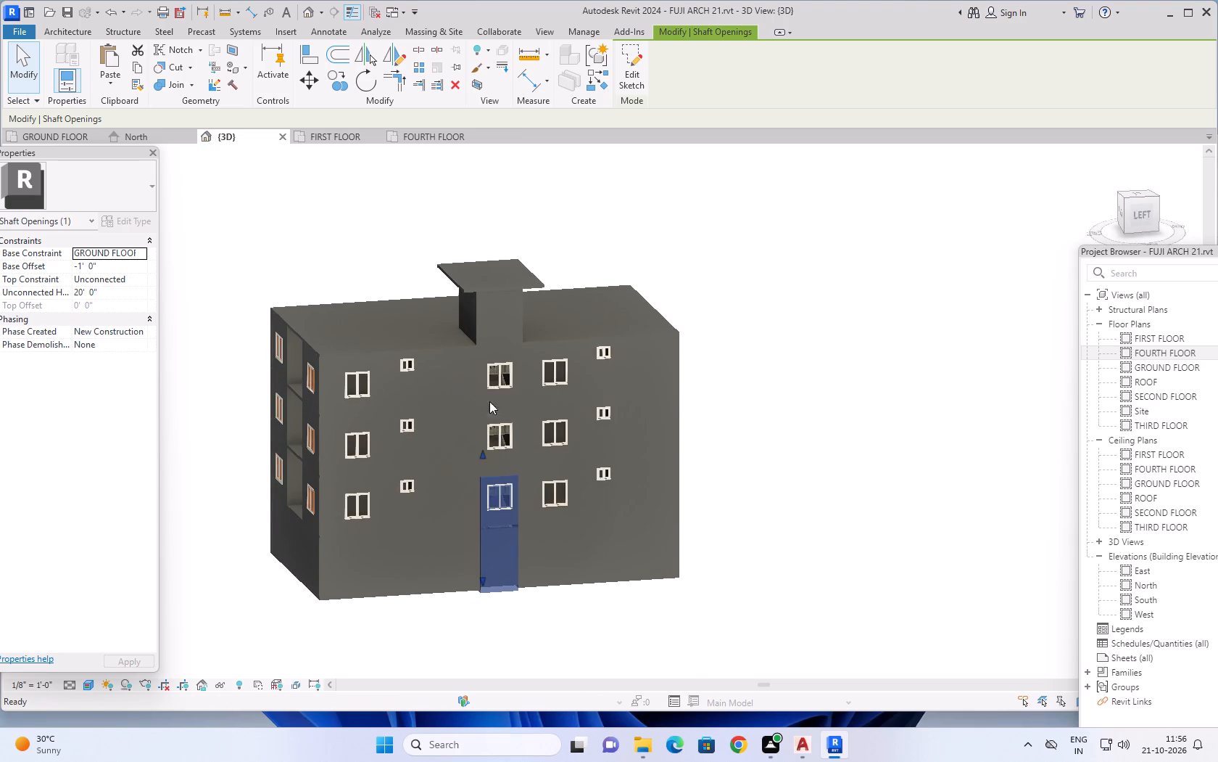
scroll(522, 448, "up", 5)
left_click_drag(442, 467, 440, 453)
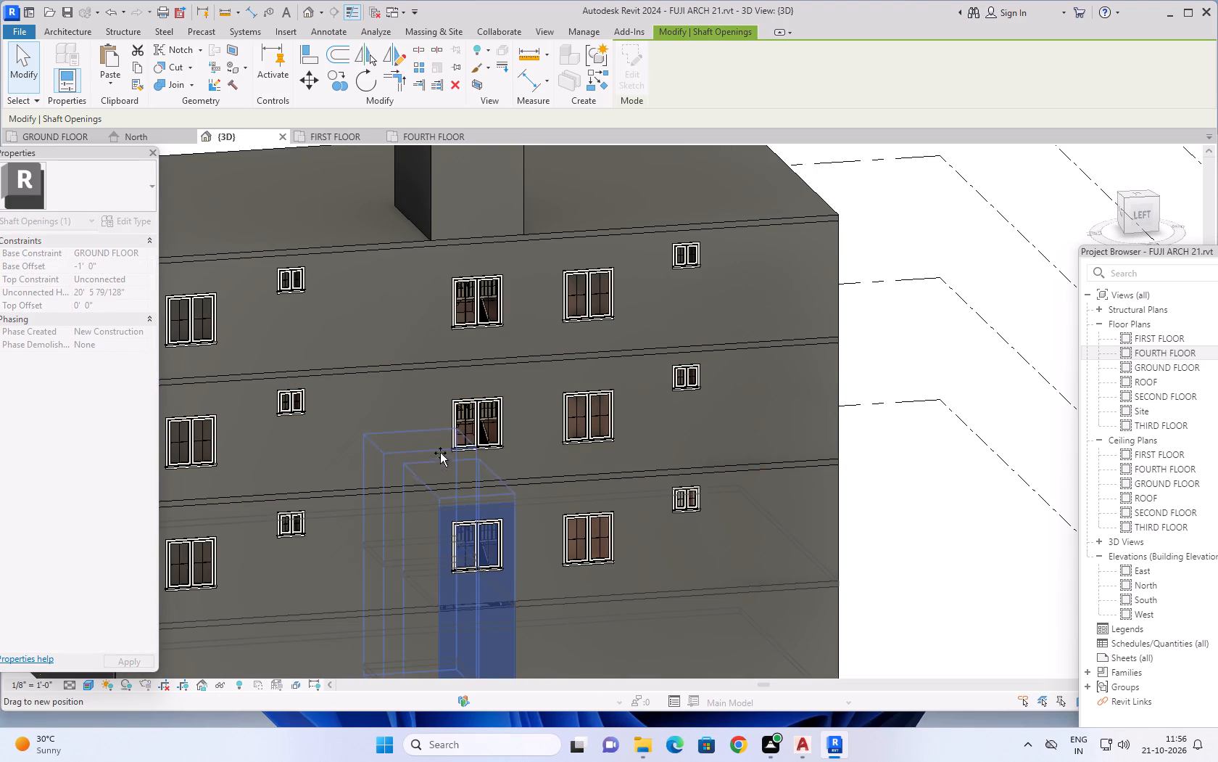
left_click_drag(440, 453, 434, 236)
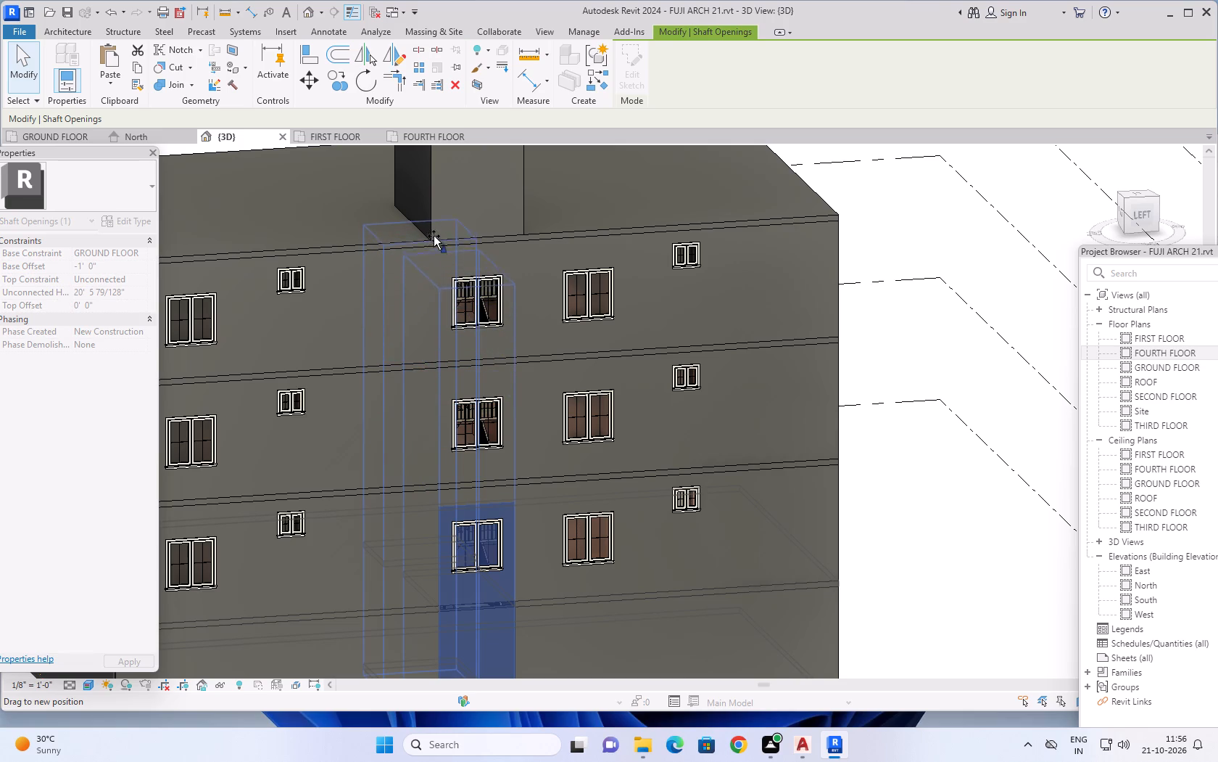
left_click_drag(434, 236, 434, 155)
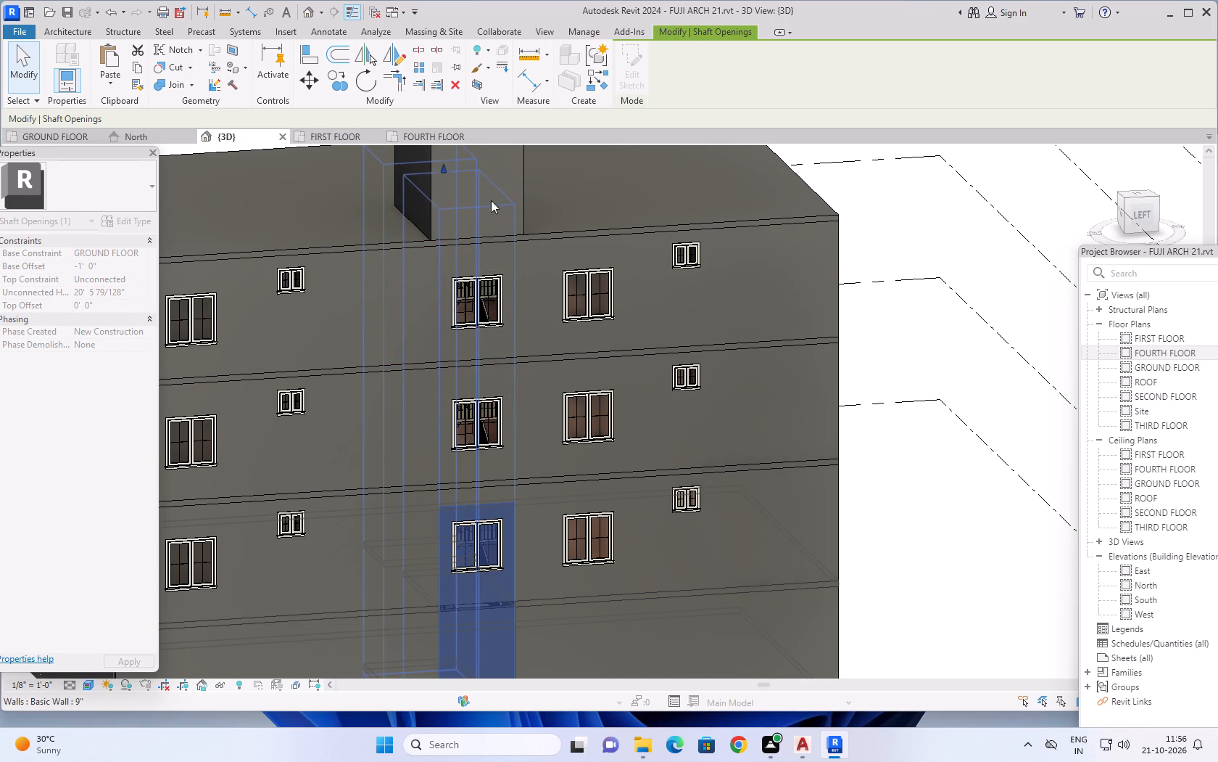
scroll(674, 296, "down", 4)
middle_click_drag(349, 144, 378, 197, "shift")
scroll(350, 144, "down", 1, "shift")
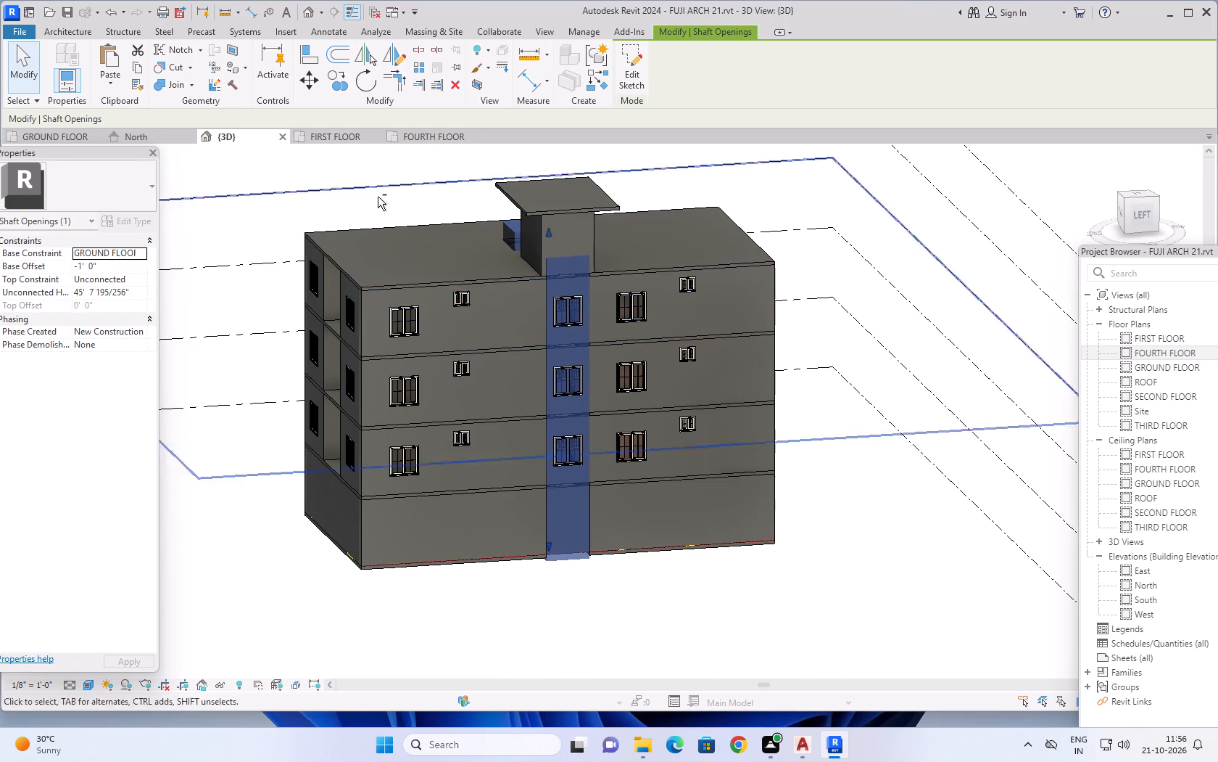
middle_click_drag(378, 197, 534, 320, "shift")
key("Escape")
key("Escape")
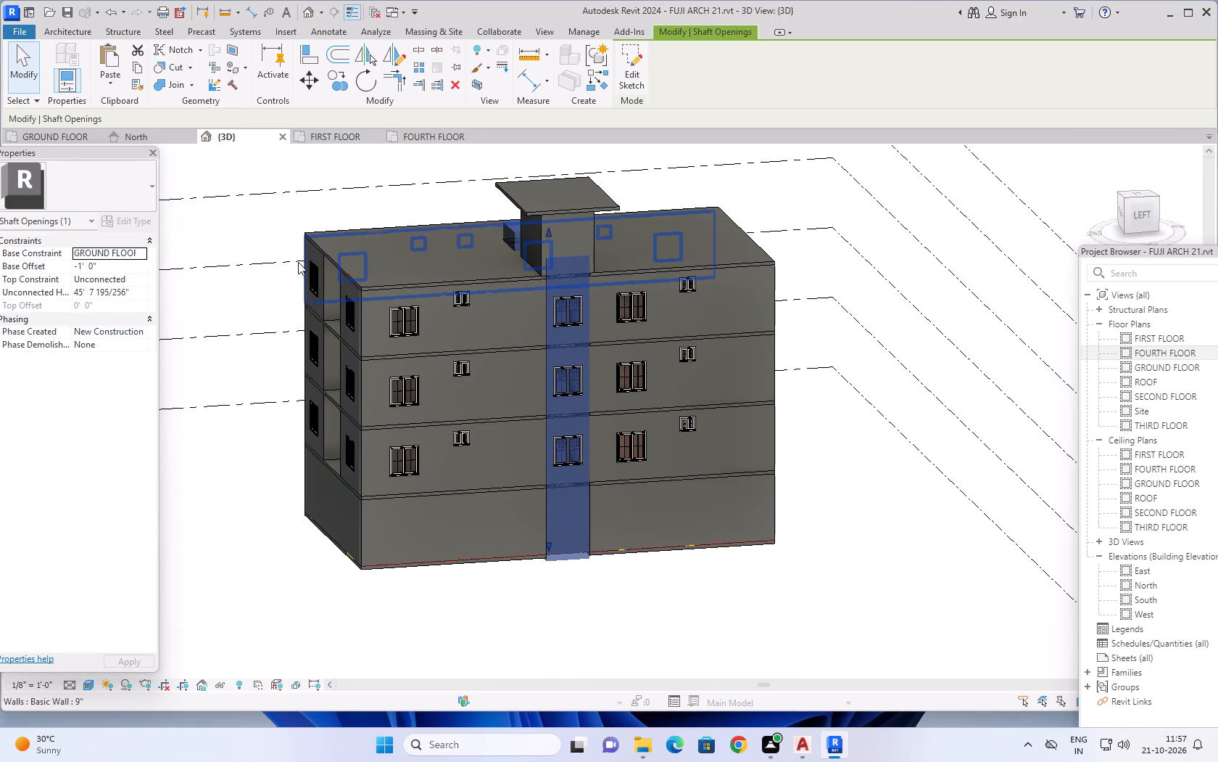
Examine from above where the shaft passes through the roof slab at the lift and the rooftop staircase enclosure.
middle_click_drag(293, 188, 407, 300, "shift")
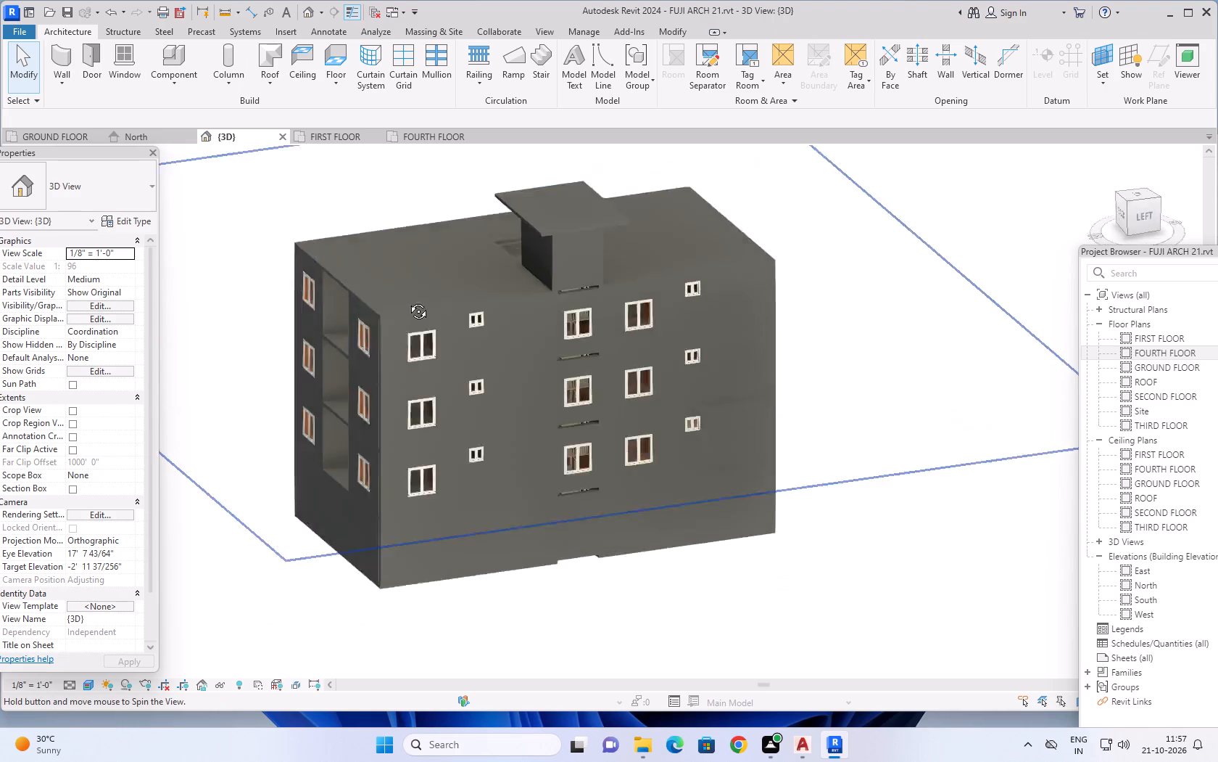
middle_click_drag(407, 300, 715, 507, "shift")
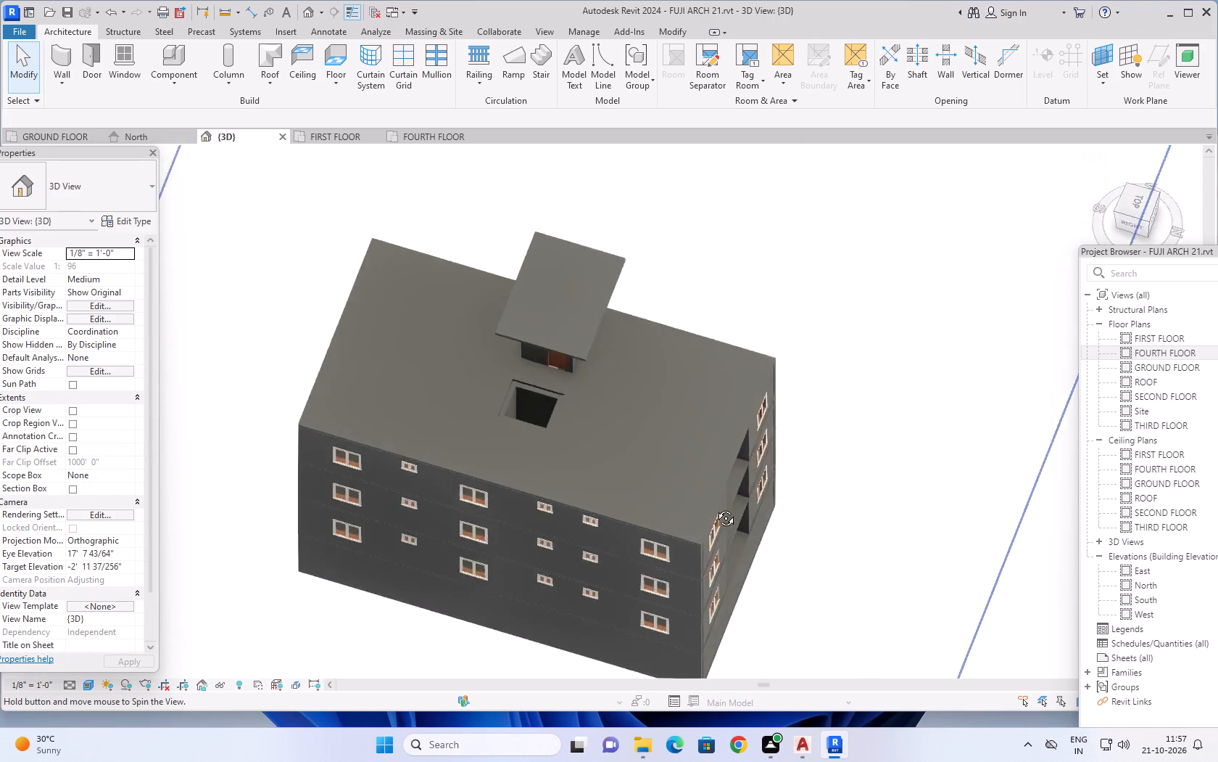
middle_click_drag(715, 507, 689, 519, "shift")
scroll(517, 425, "up", 6)
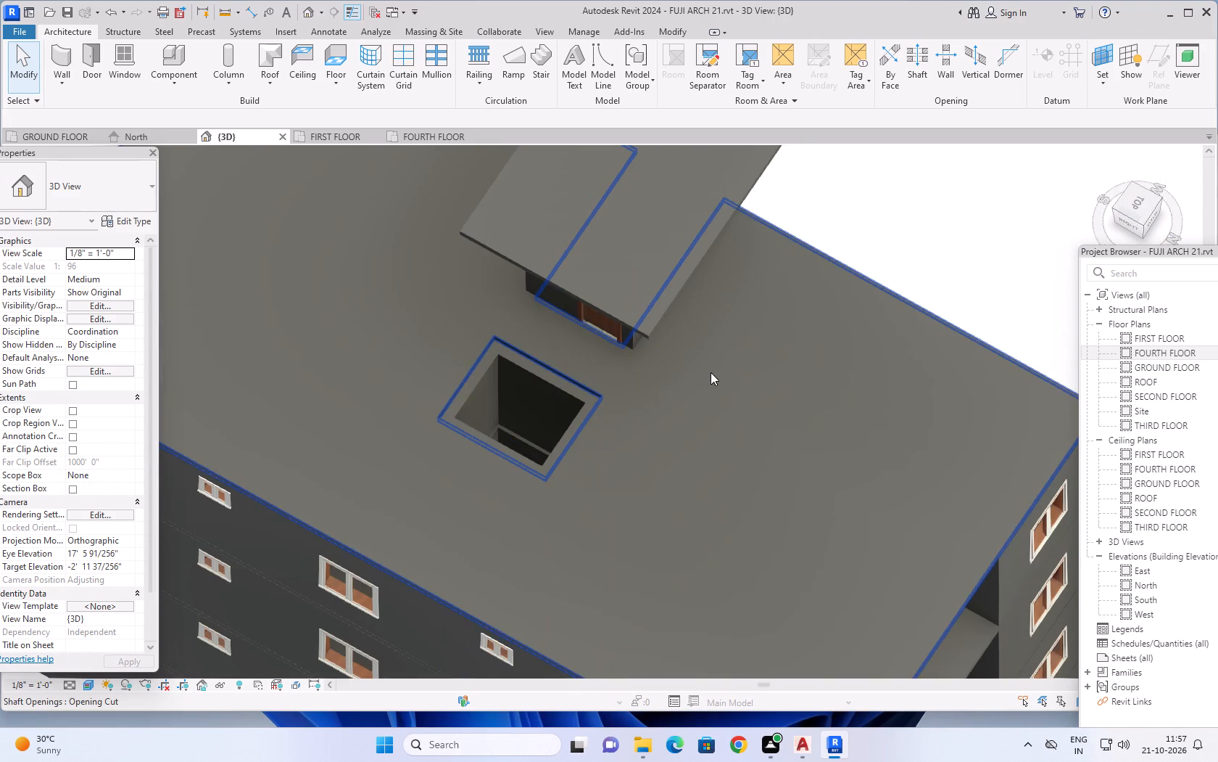
scroll(618, 411, "up", 1)
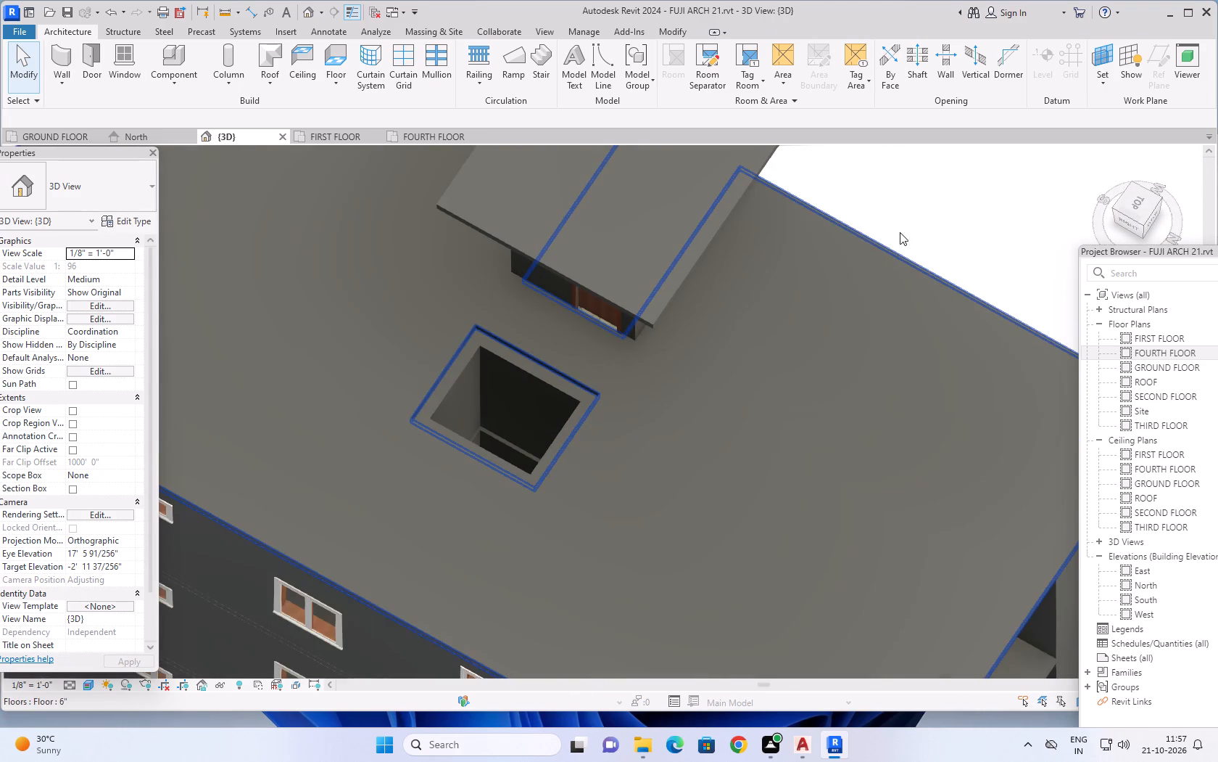
Clear the selection and examine the lift opening in the roof slab and the staircase enclosure from several angles in 3D.
key("Escape")
key("Escape")
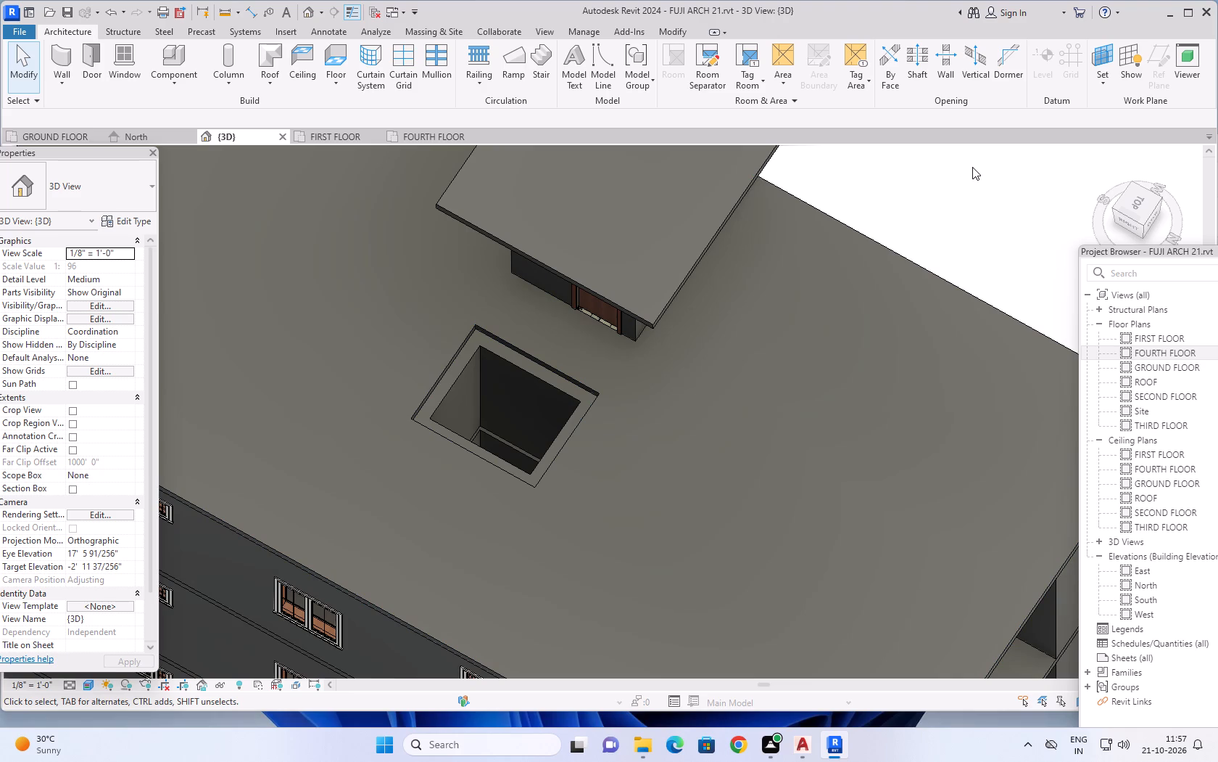
middle_click_drag(958, 165, 869, 110, "shift")
middle_click_drag(922, 250, 908, 252, "shift")
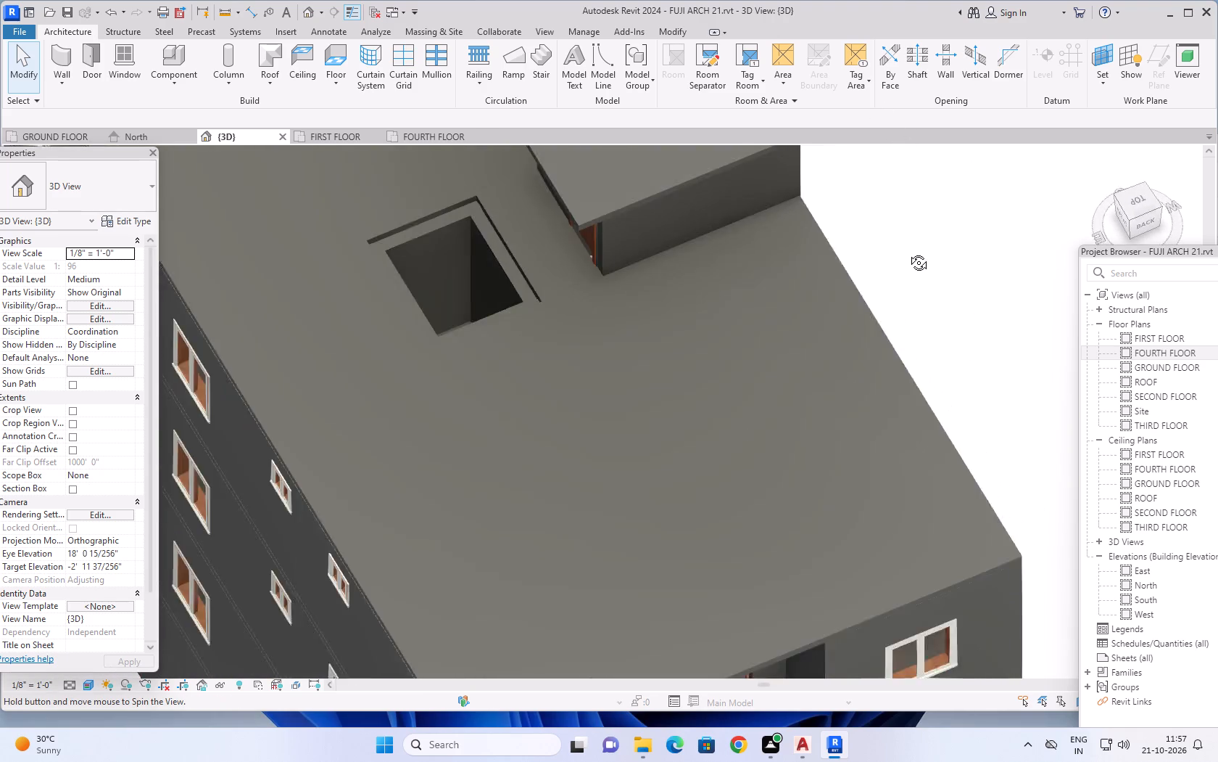
middle_click_drag(908, 252, 755, 483, "shift")
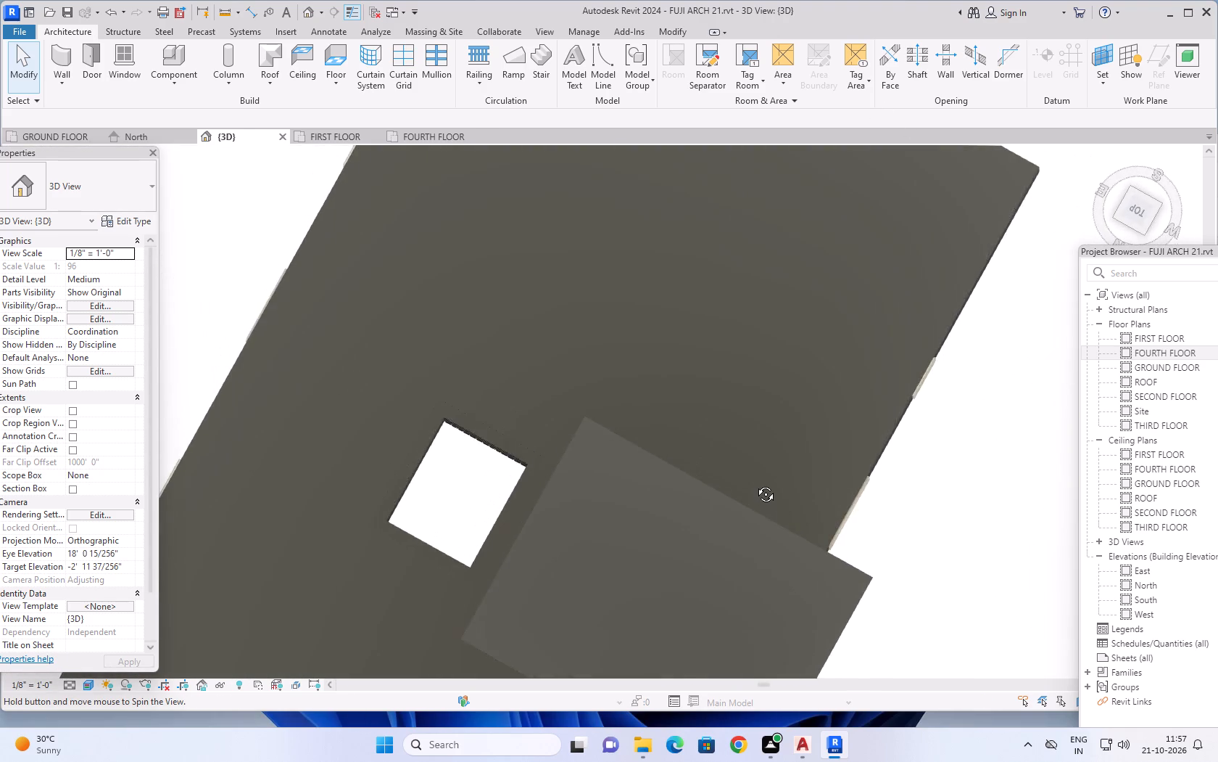
middle_click_drag(755, 483, 819, 381, "shift")
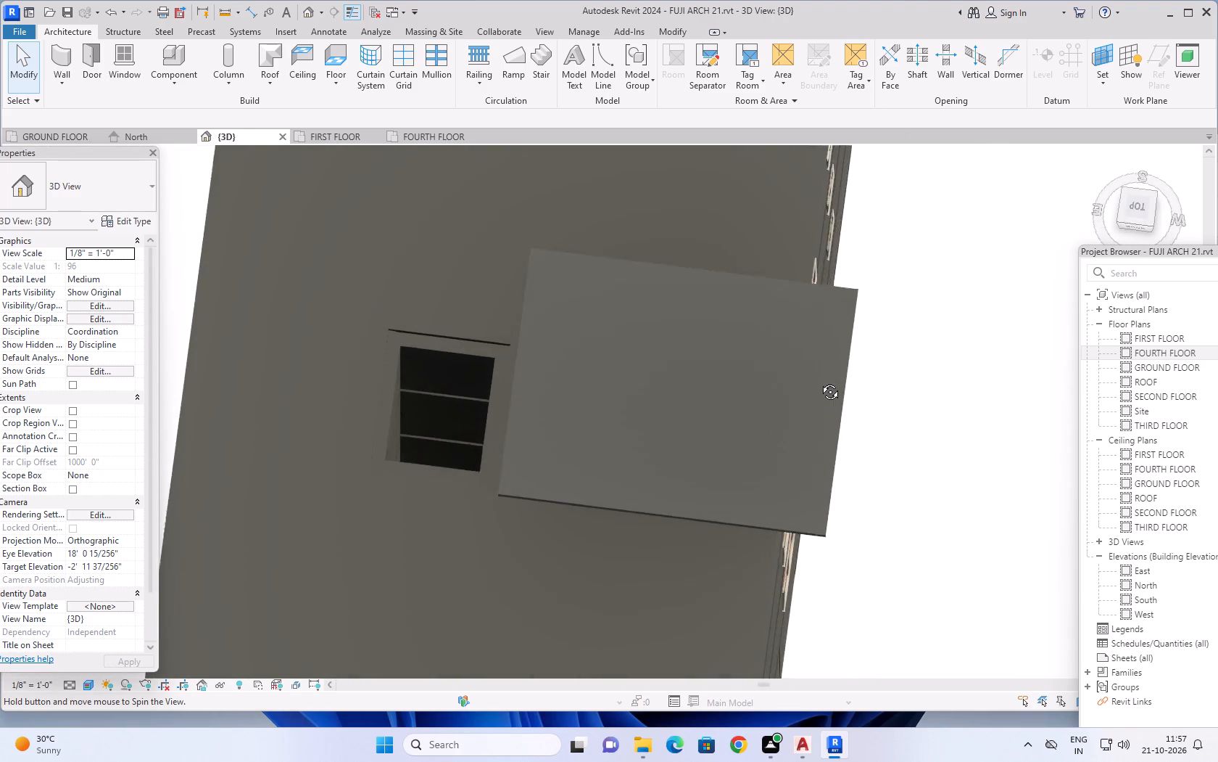
middle_click_drag(819, 381, 807, 309, "shift")
scroll(907, 521, "down", 2)
middle_click_drag(903, 531, 834, 364)
middle_click_drag(891, 511, 849, 474)
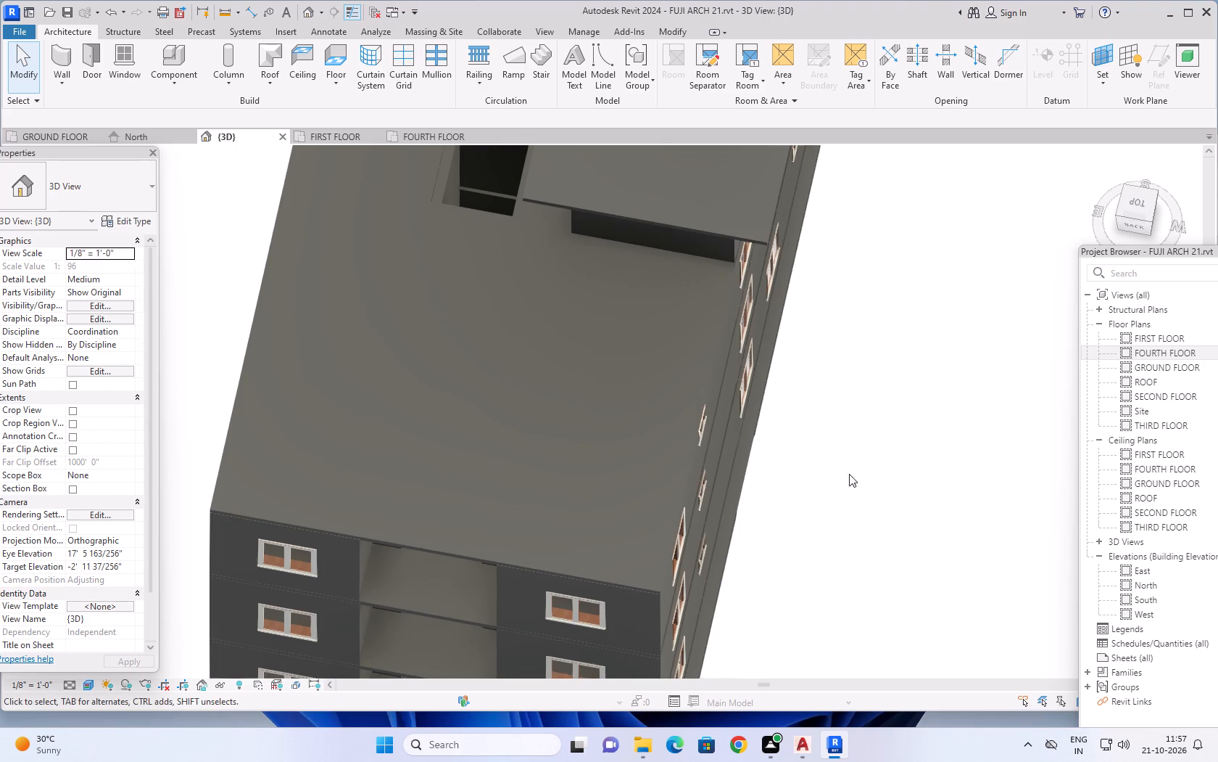
middle_click_drag(849, 474, 791, 356)
Select the shaft opening in 3D and raise its bottom to ground floor level, to a base offset of about 0'-0".
middle_click_drag(837, 492, 662, 191)
middle_click(650, 373, "shift")
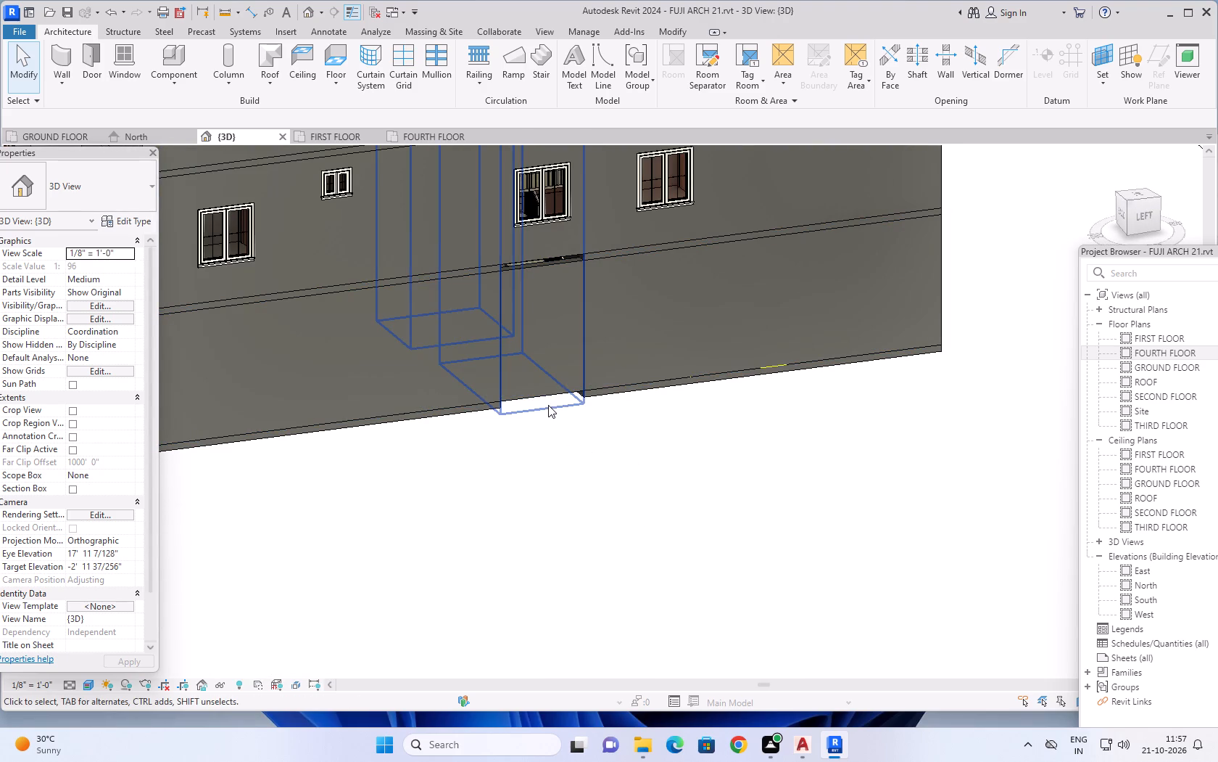
left_click(548, 405)
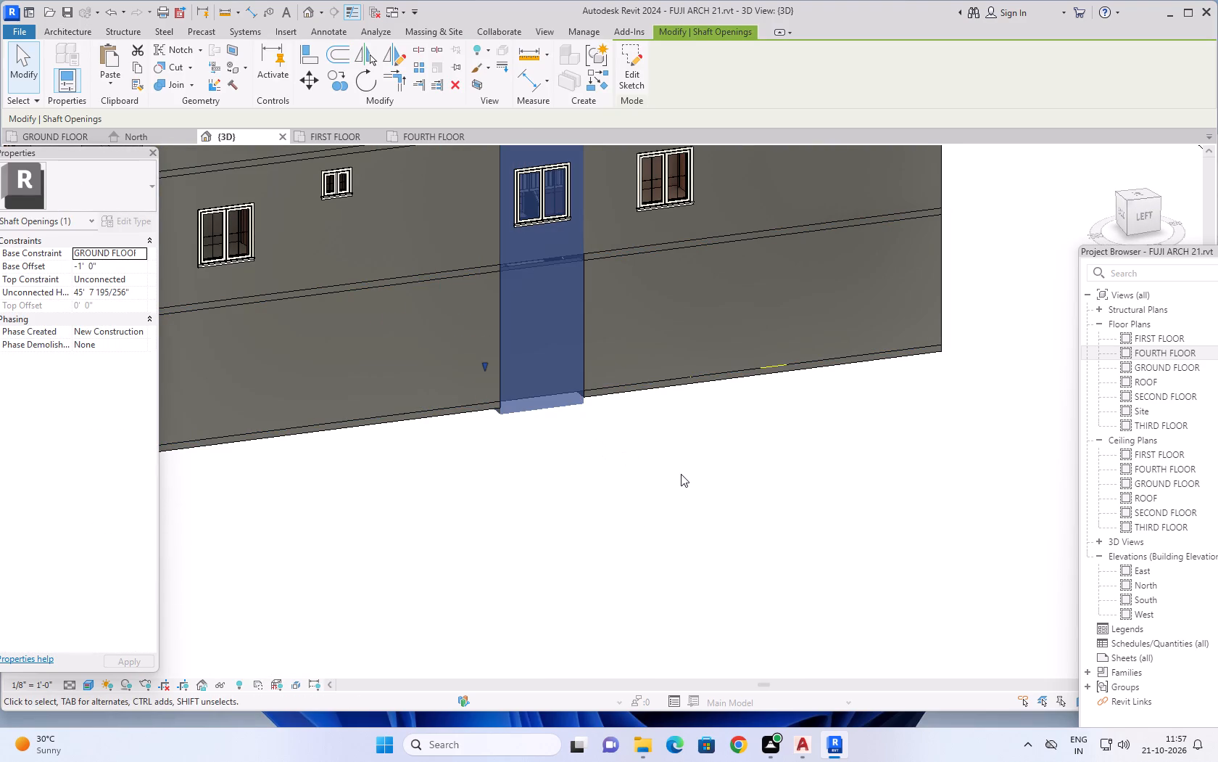
middle_click_drag(660, 474, 613, 403, "shift")
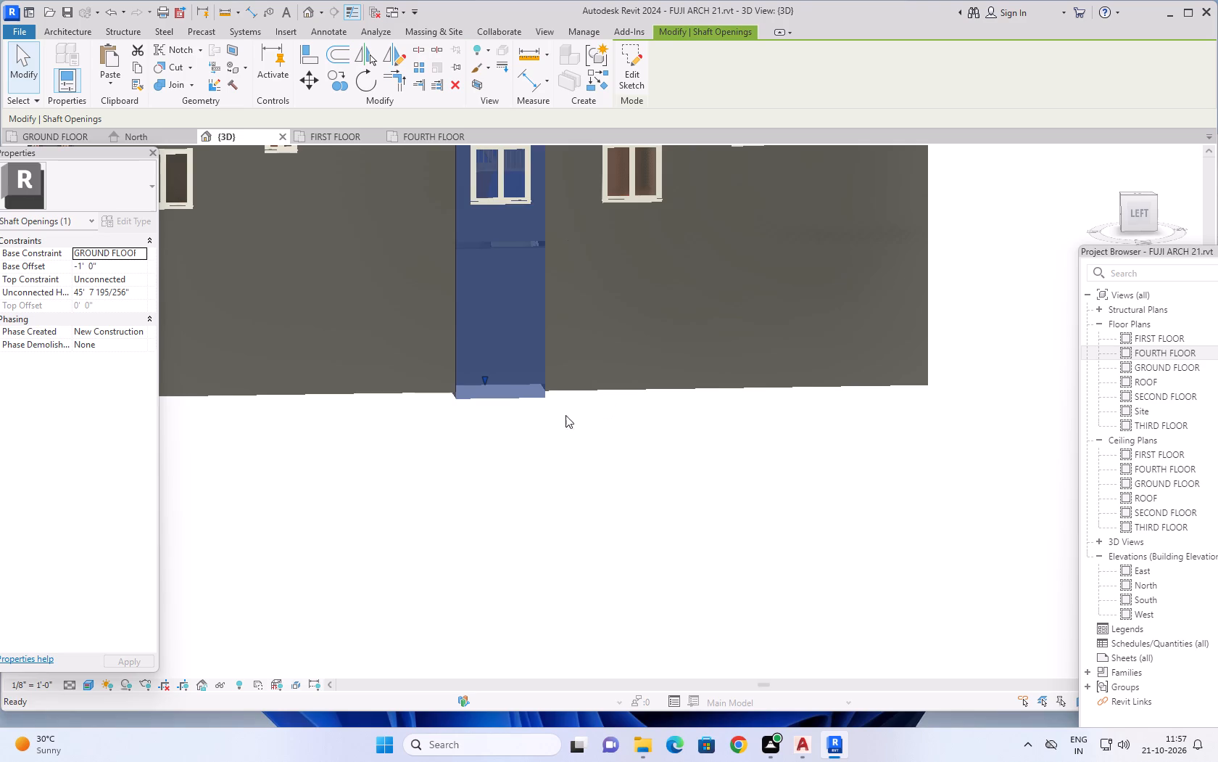
left_click_drag(484, 378, 484, 356)
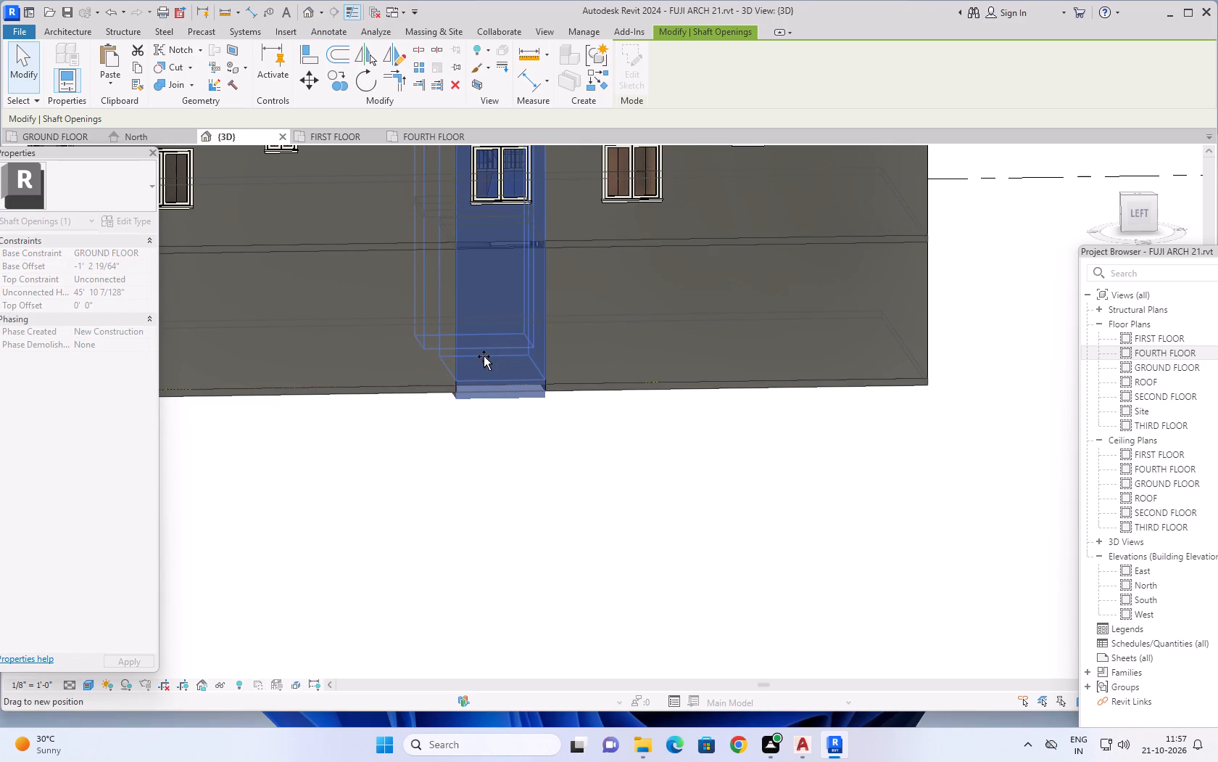
left_click_drag(484, 356, 483, 356)
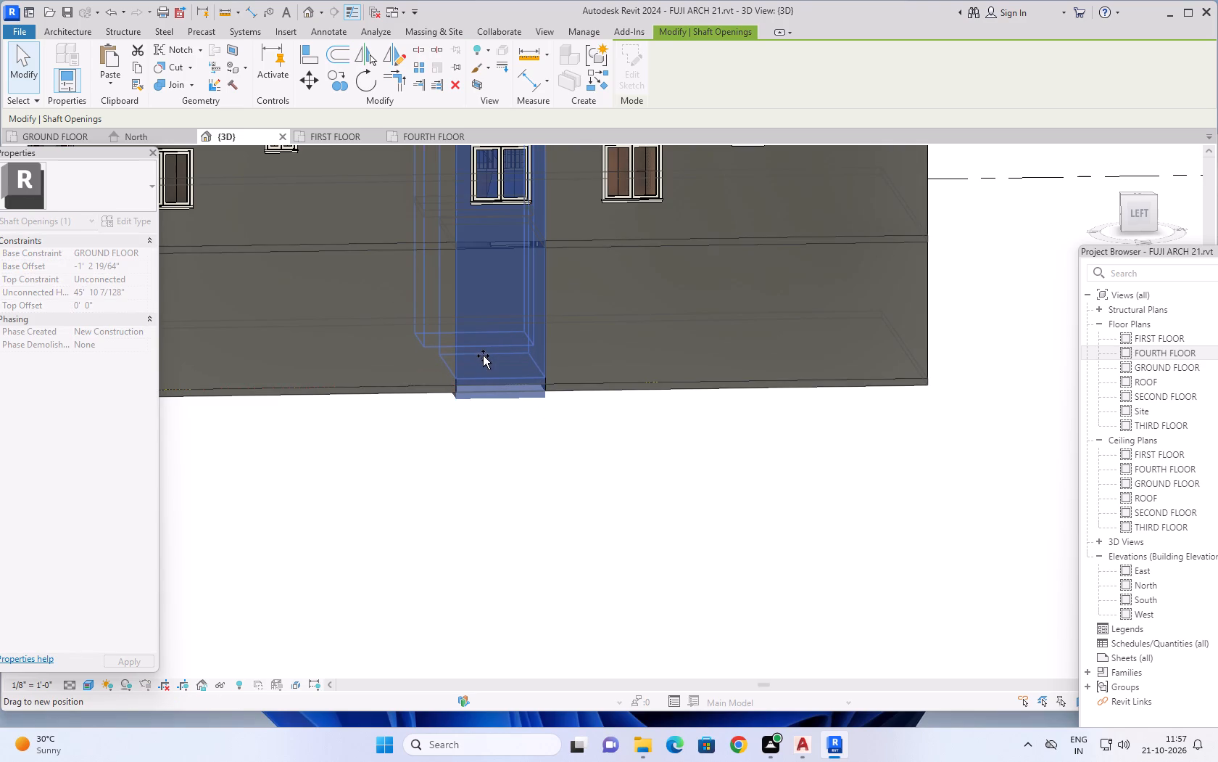
left_click_drag(483, 356, 483, 361)
scroll(524, 483, "down", 3)
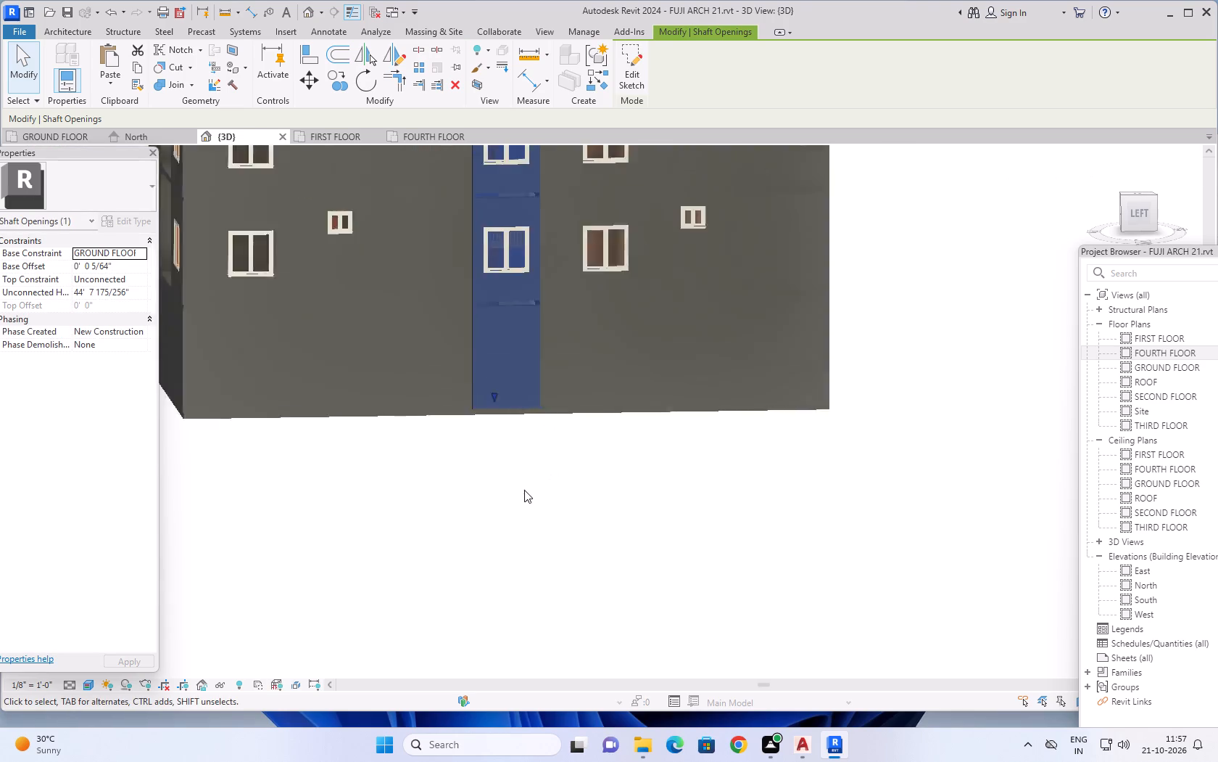
Examine the lift opening in the roof slab from above, looking down the shaft through the floors below.
scroll(524, 490, "down", 4)
middle_click_drag(541, 523, 565, 535, "shift")
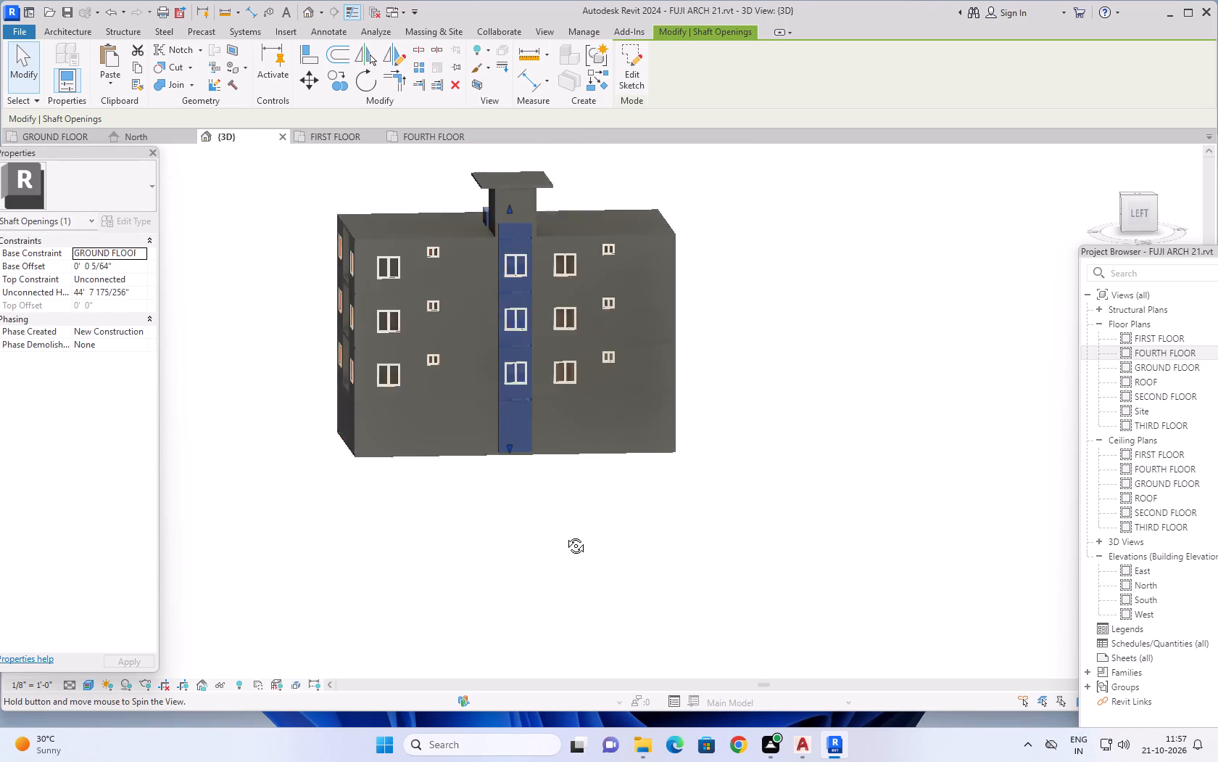
middle_click_drag(565, 535, 885, 561, "shift")
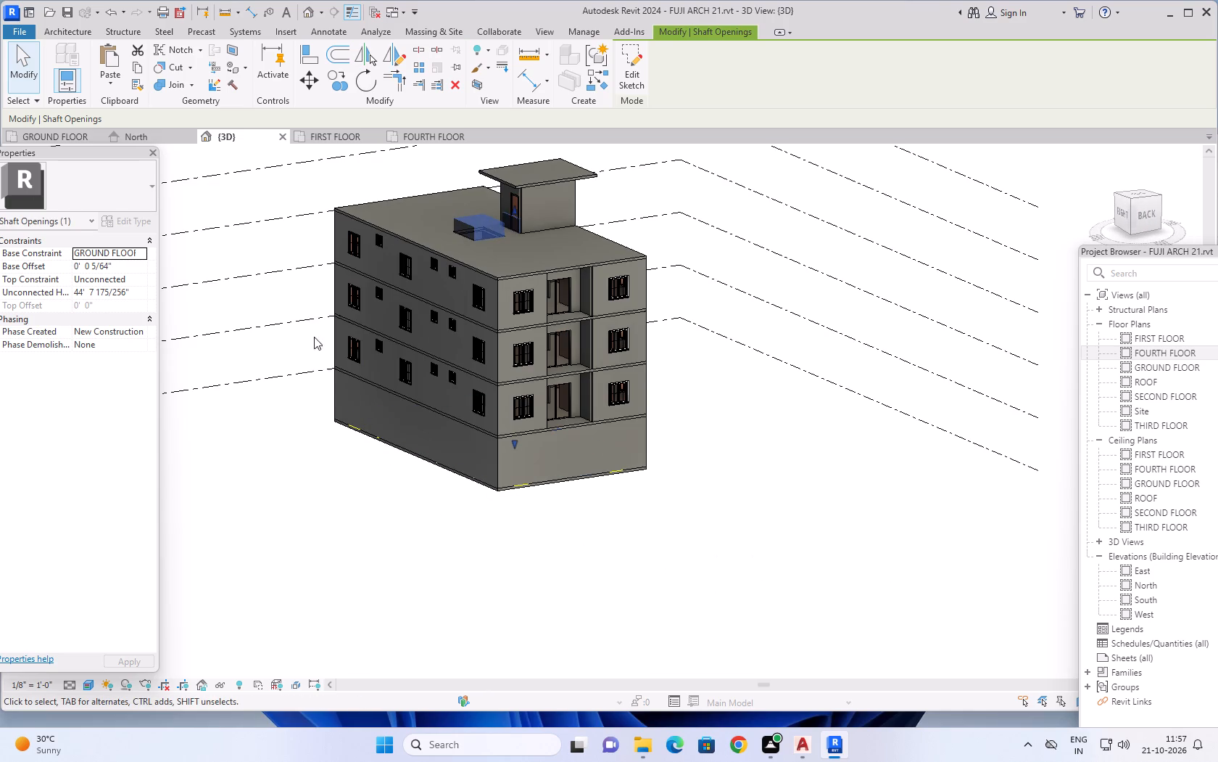
middle_click_drag(279, 232, 394, 619, "shift")
middle_click_drag(650, 310, 676, 476, "shift")
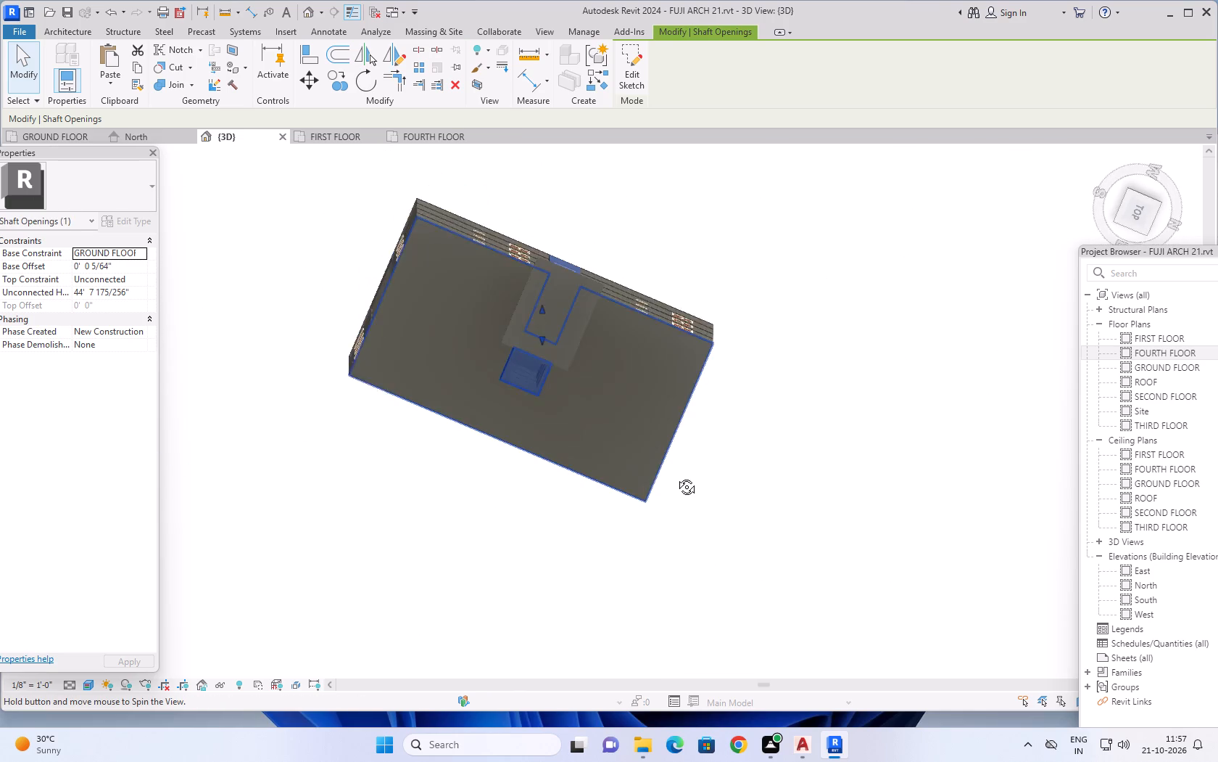
middle_click_drag(676, 476, 689, 414, "shift")
scroll(543, 374, "up", 4)
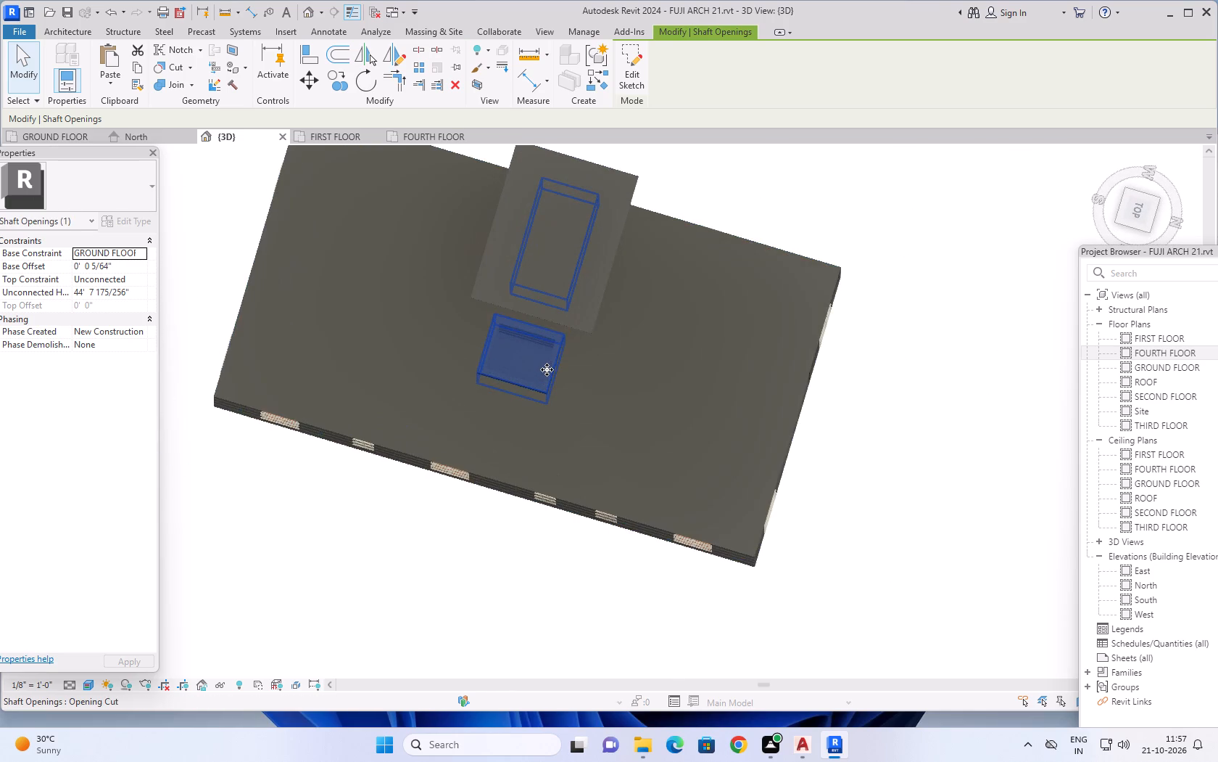
scroll(547, 369, "up", 3)
key("Escape")
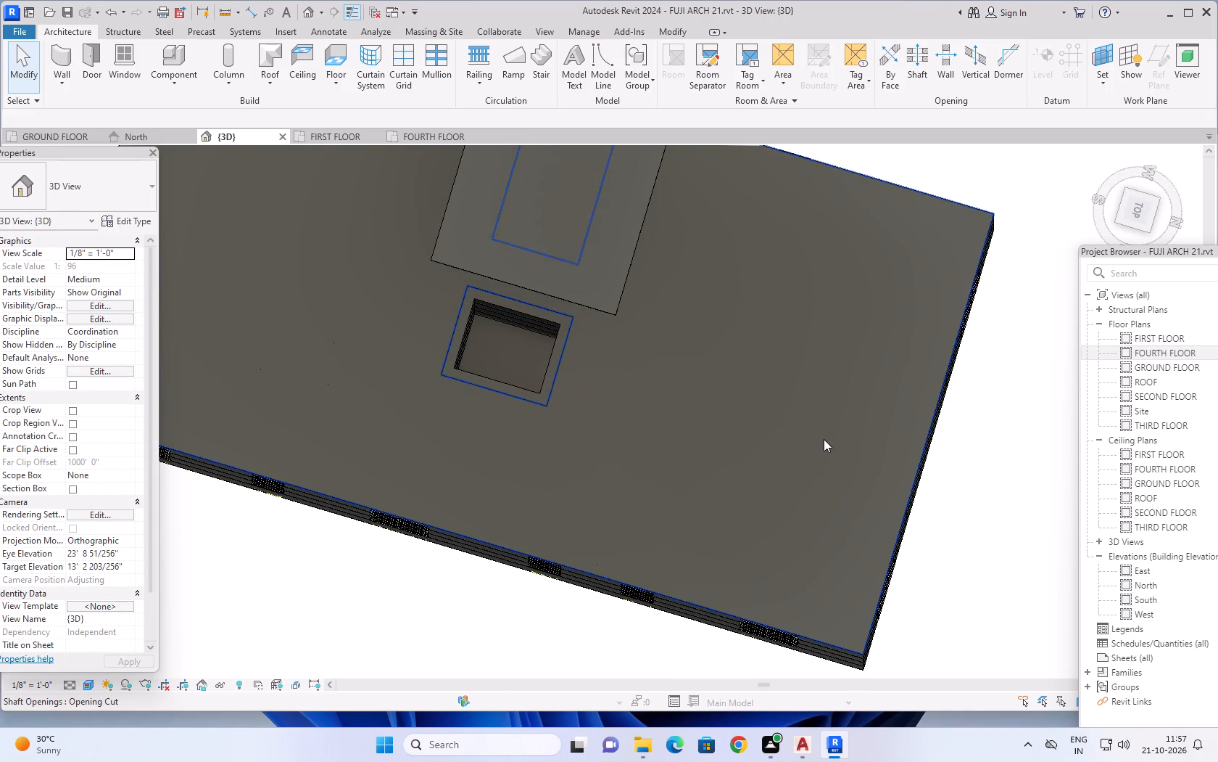
middle_click_drag(885, 200, 864, 250, "shift")
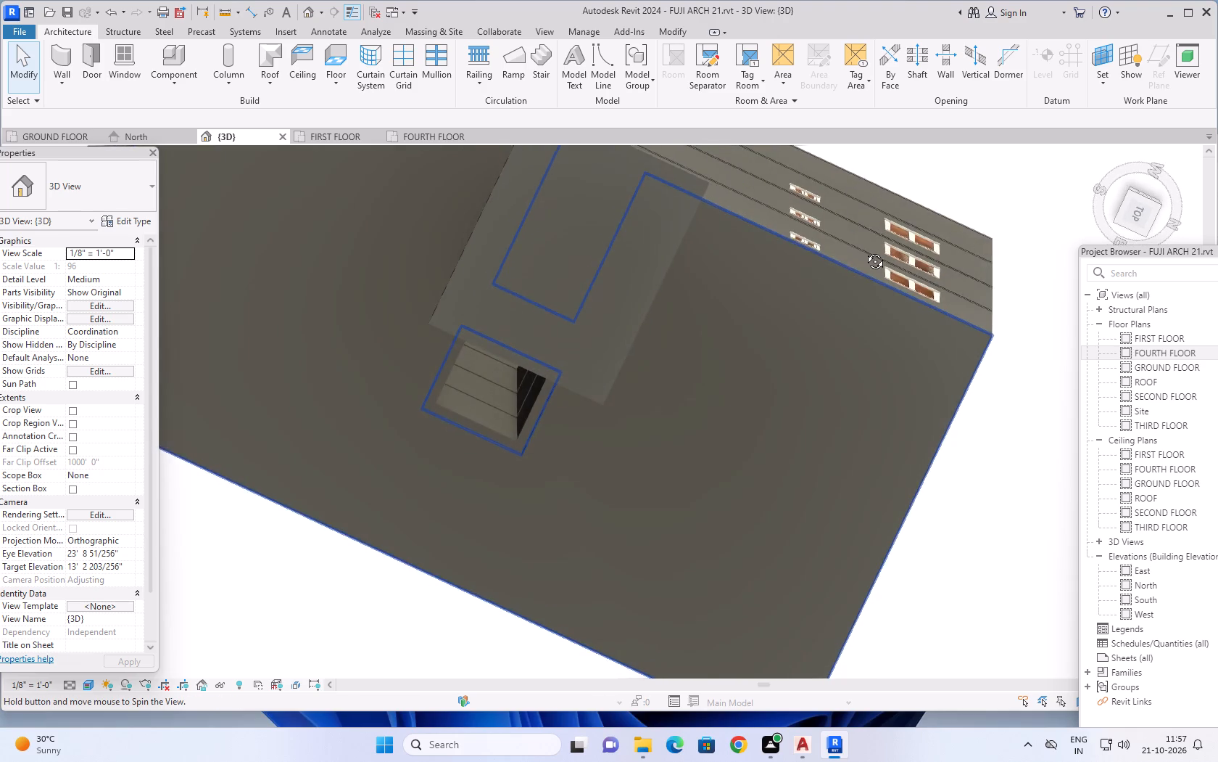
middle_click_drag(864, 250, 895, 147, "shift")
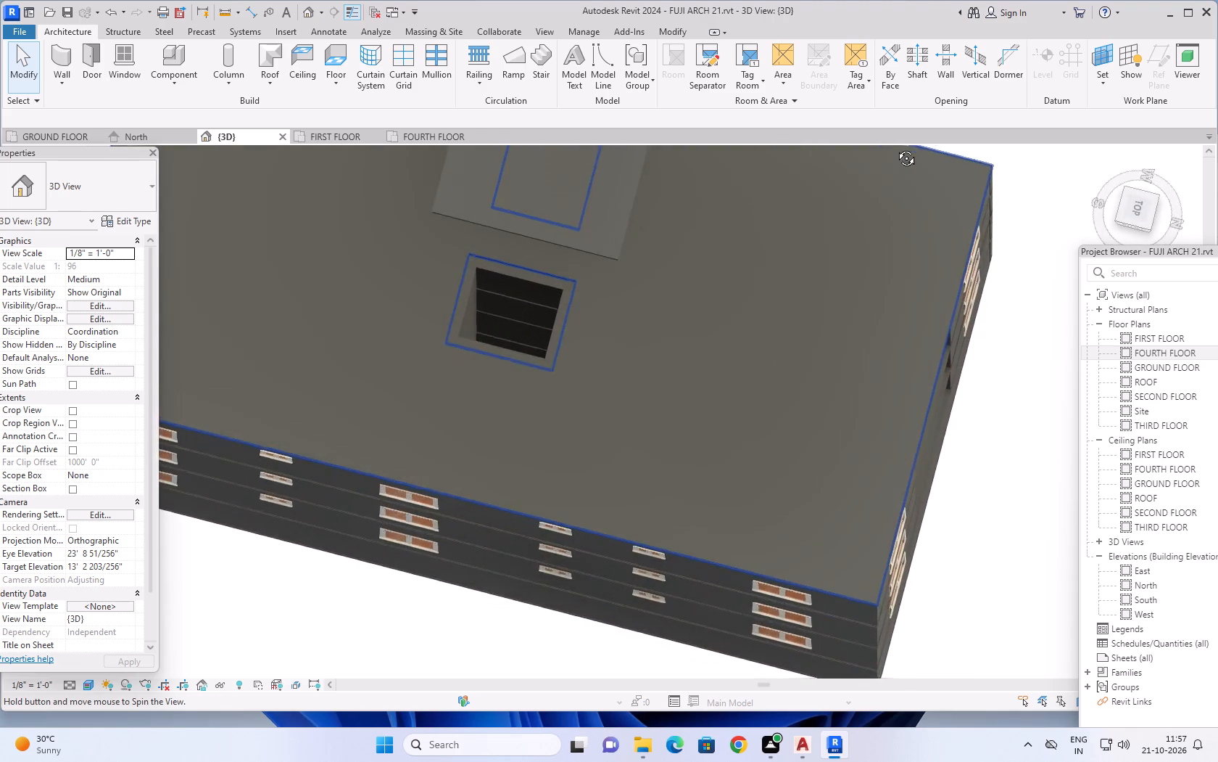
middle_click_drag(895, 147, 904, 234, "shift")
scroll(505, 439, "up", 1)
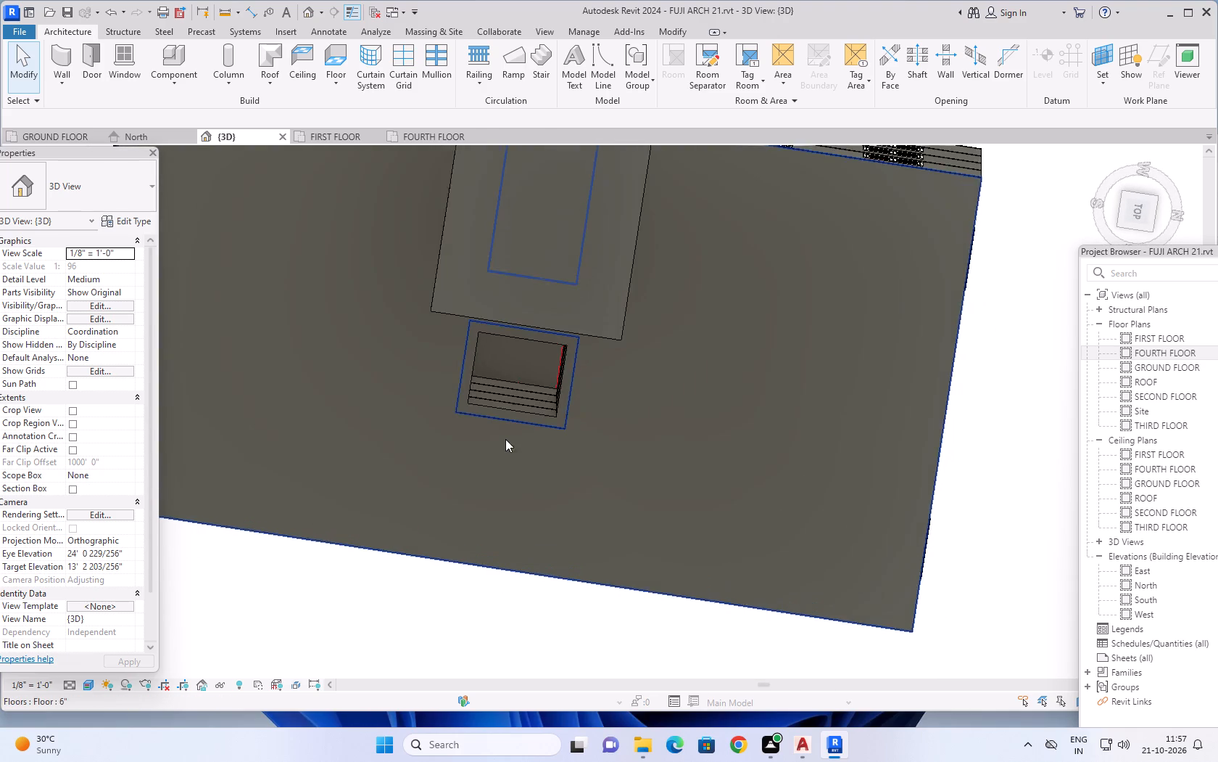
scroll(505, 439, "up", 4)
left_click(542, 411)
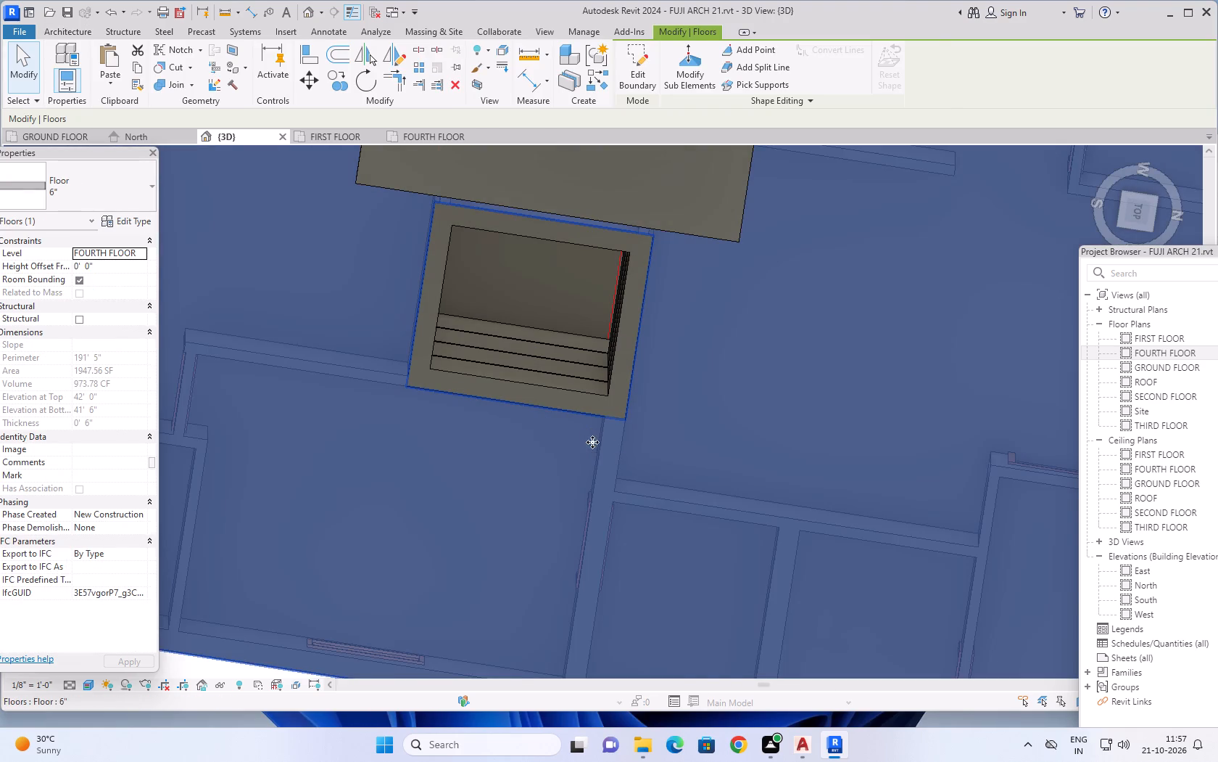
scroll(592, 461, "down", 2)
key("Escape")
key("Escape")
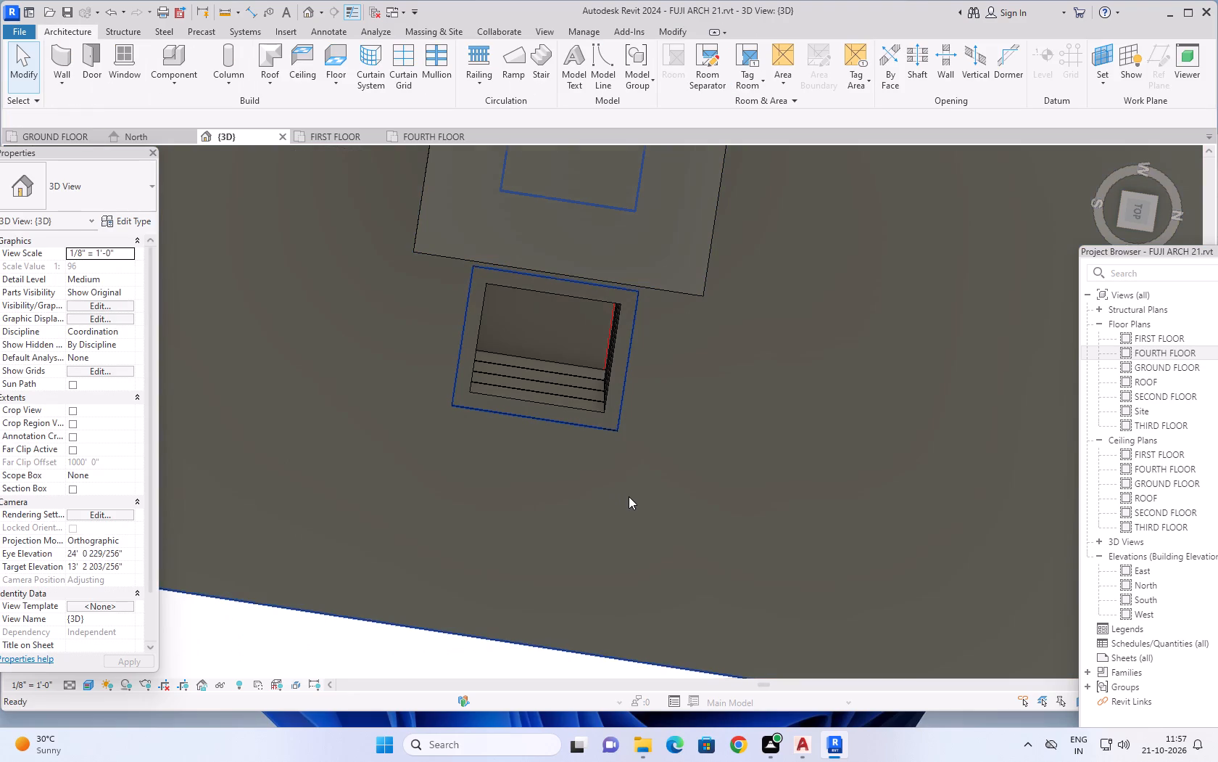
key("Escape")
Inspect the whole building from its sides in 3D and check the FOURTH FLOOR slab around the lift opening.
middle_click_drag(592, 460, 525, 305, "shift")
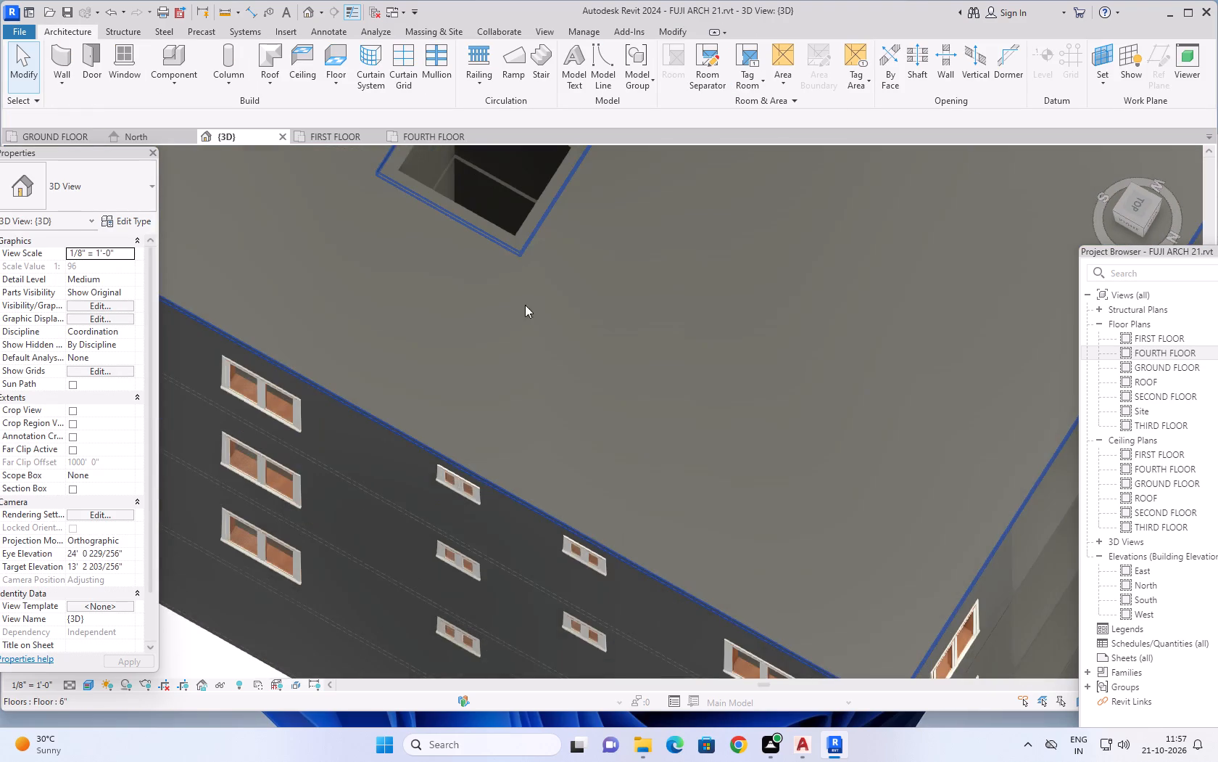
middle_click_drag(626, 397, 461, 296)
scroll(497, 321, "down", 4)
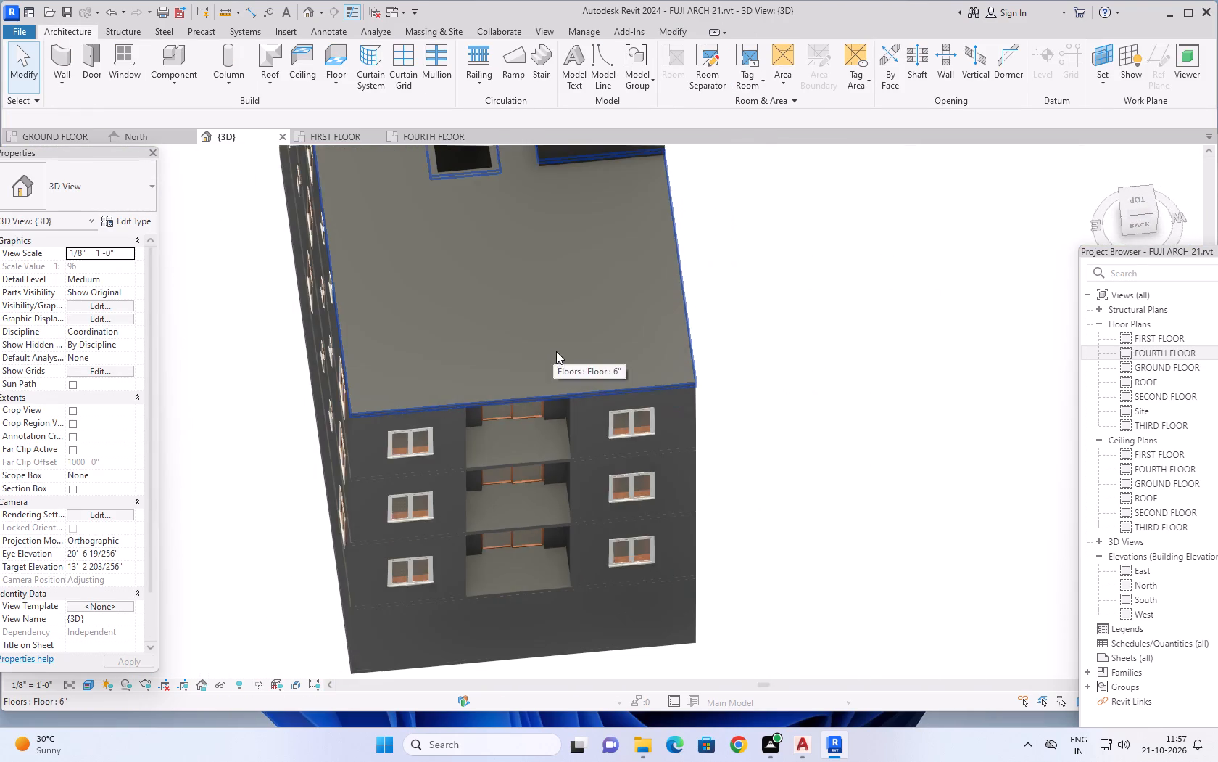
scroll(556, 351, "down", 2)
middle_click_drag(275, 327, 410, 425)
middle_click_drag(386, 411, 386, 411, "shift")
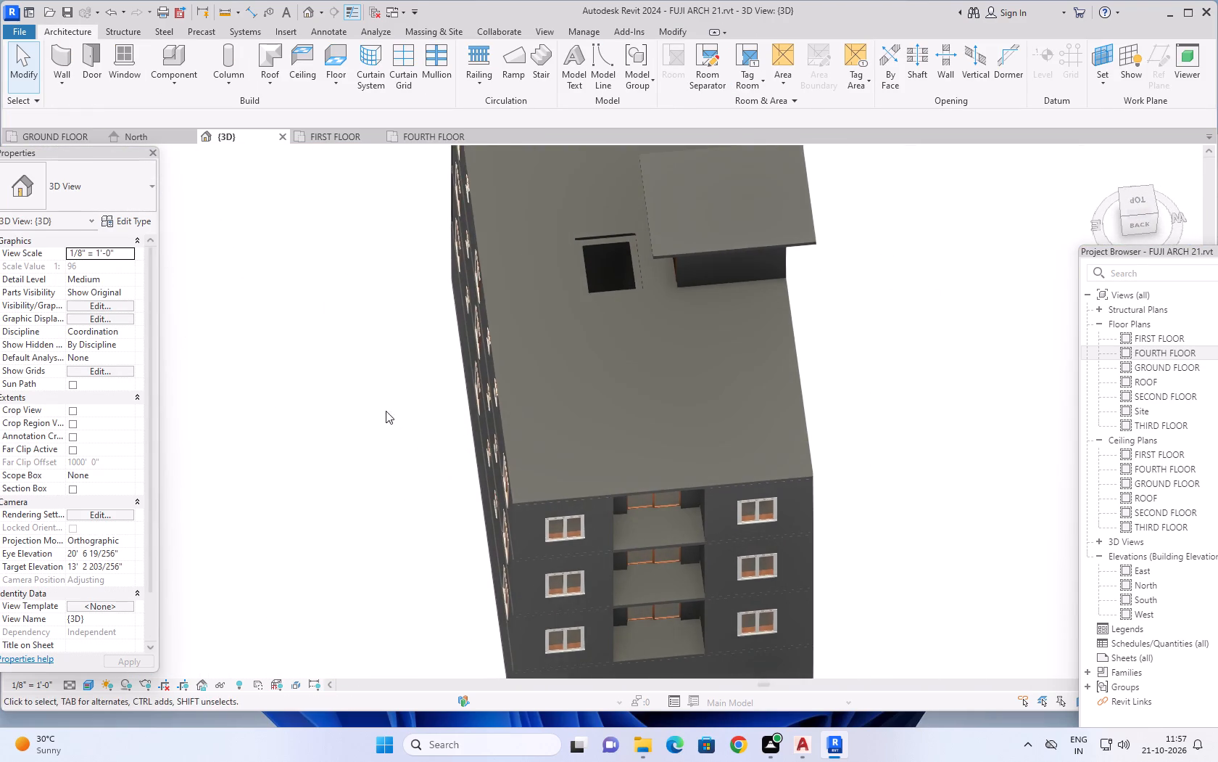
middle_click_drag(386, 411, 588, 293, "shift")
scroll(638, 276, "up", 1)
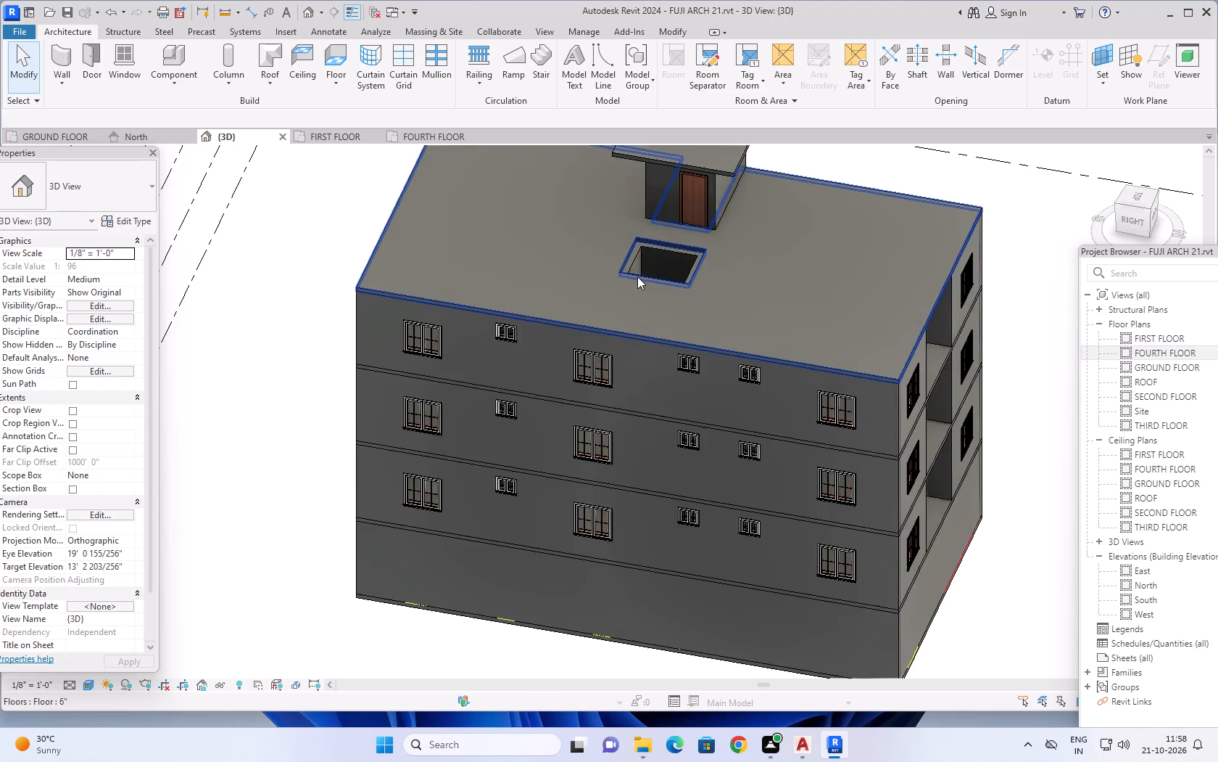
scroll(637, 276, "up", 1)
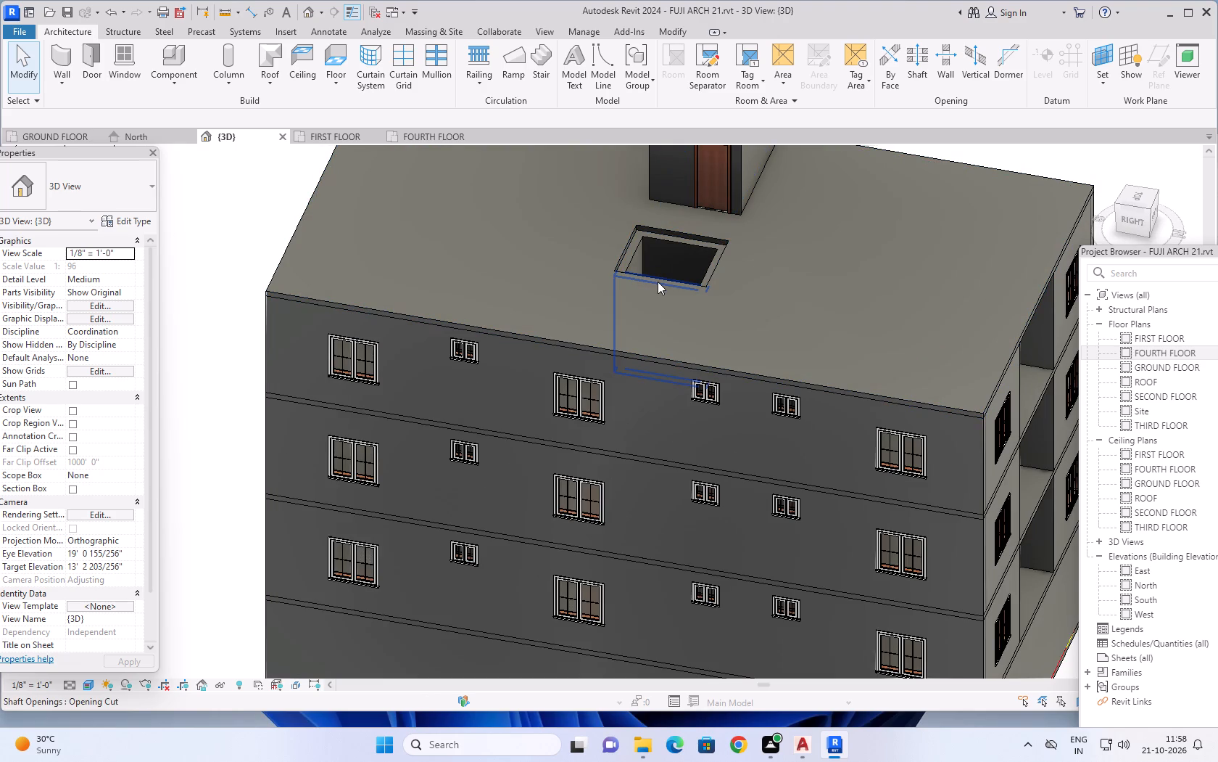
left_click(660, 280)
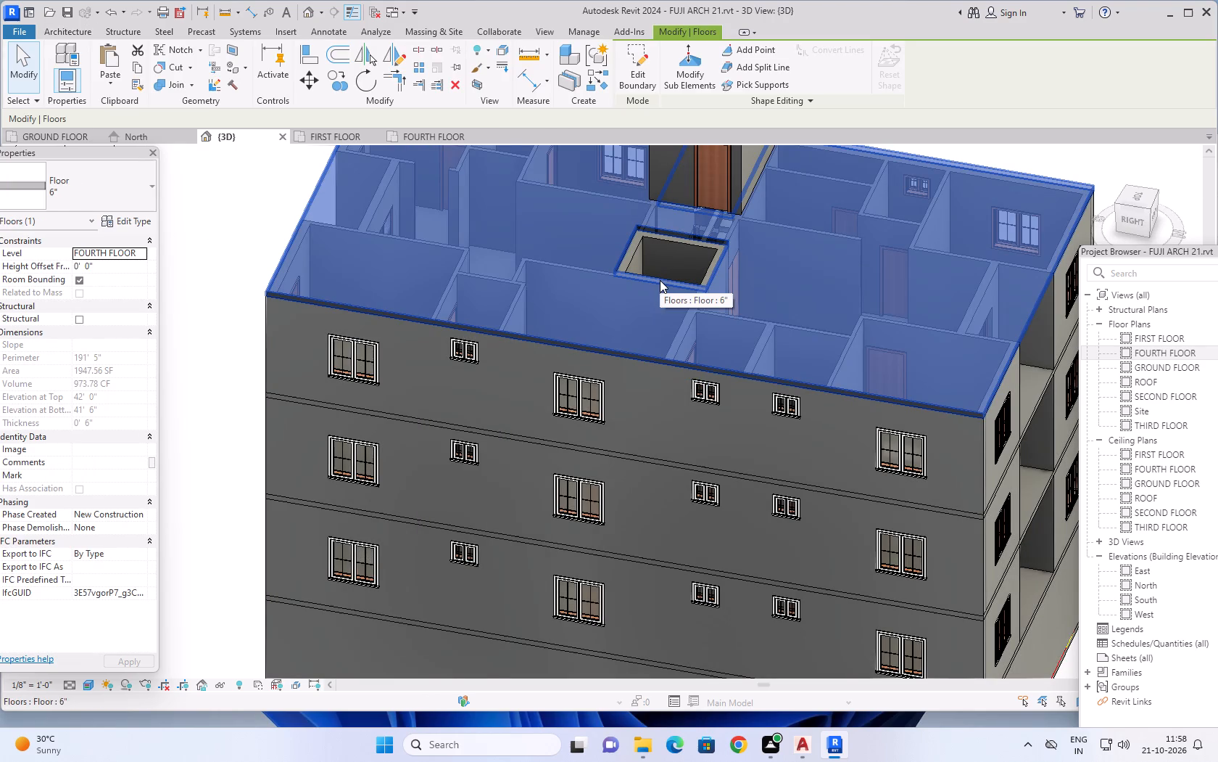
scroll(662, 279, "down", 3)
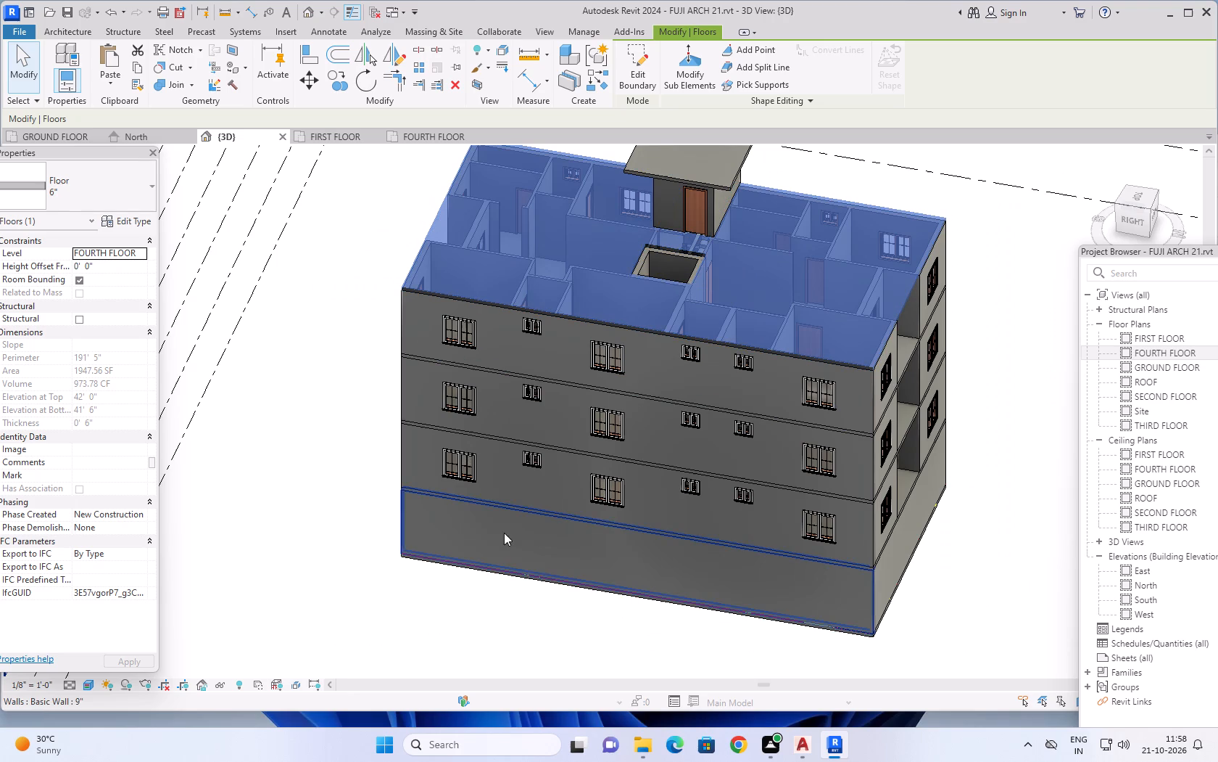
key("Escape")
key("Escape")
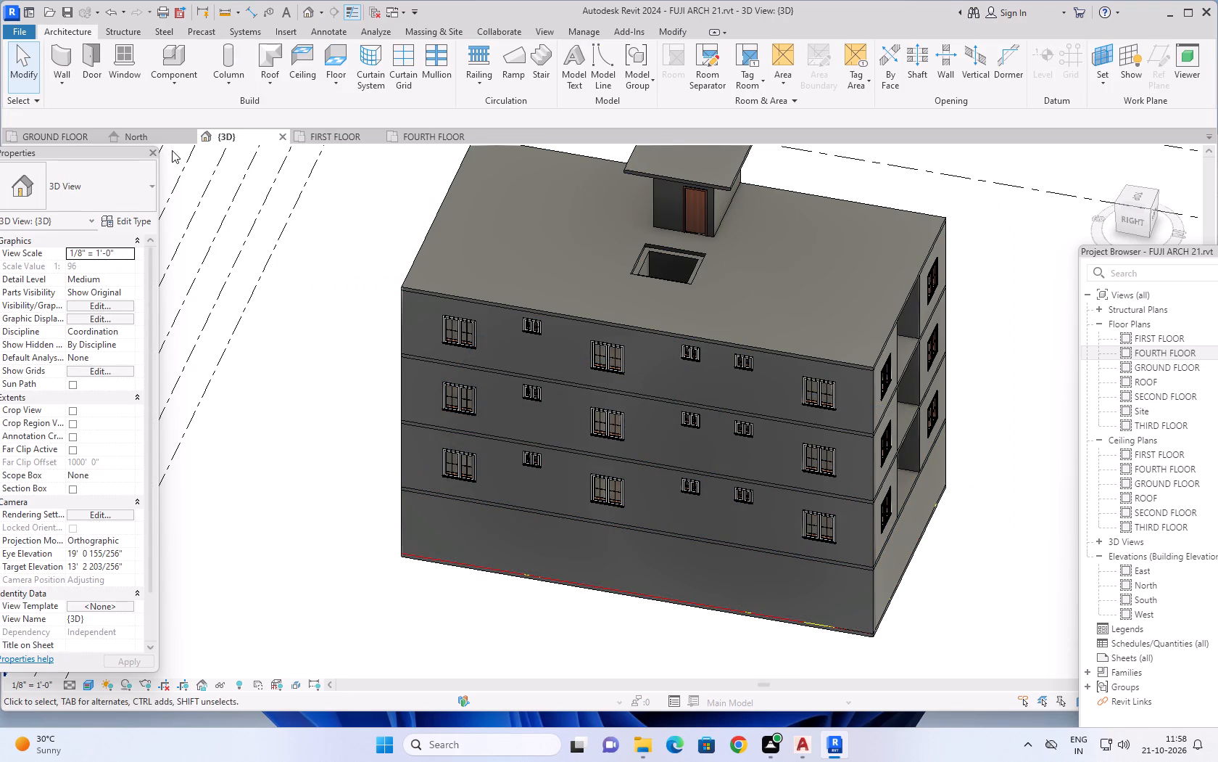
On the GROUND FLOOR plan, copy the three 9" walls around the lift and paste them aligned to the FOURTH FLOOR level.
left_click(51, 133)
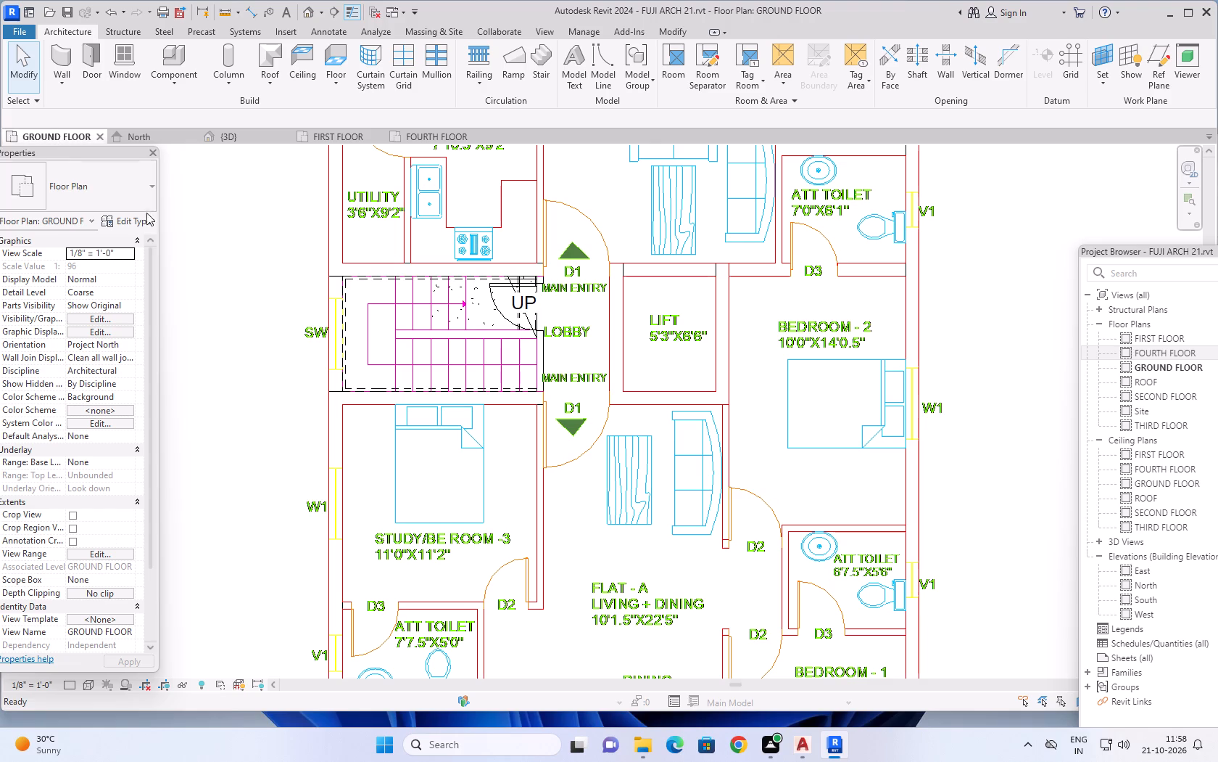
scroll(693, 388, "up", 4)
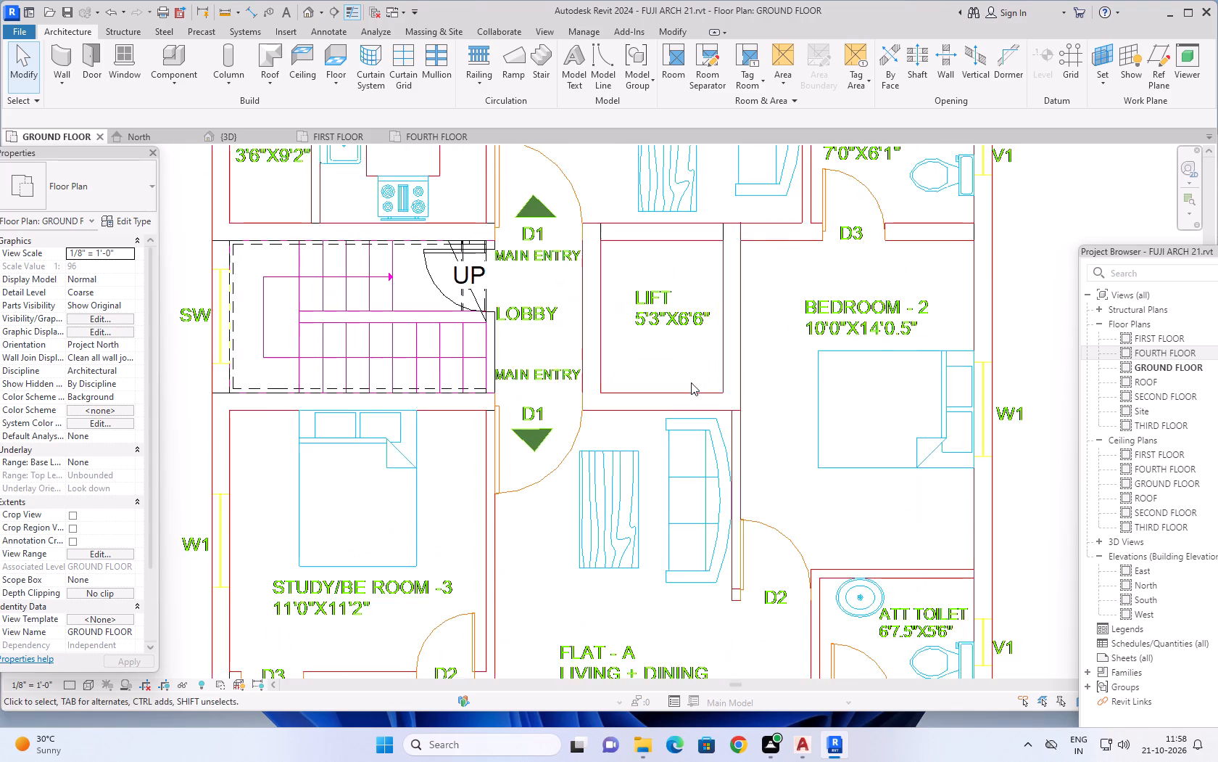
key("Escape")
key("Escape")
key("Escape")
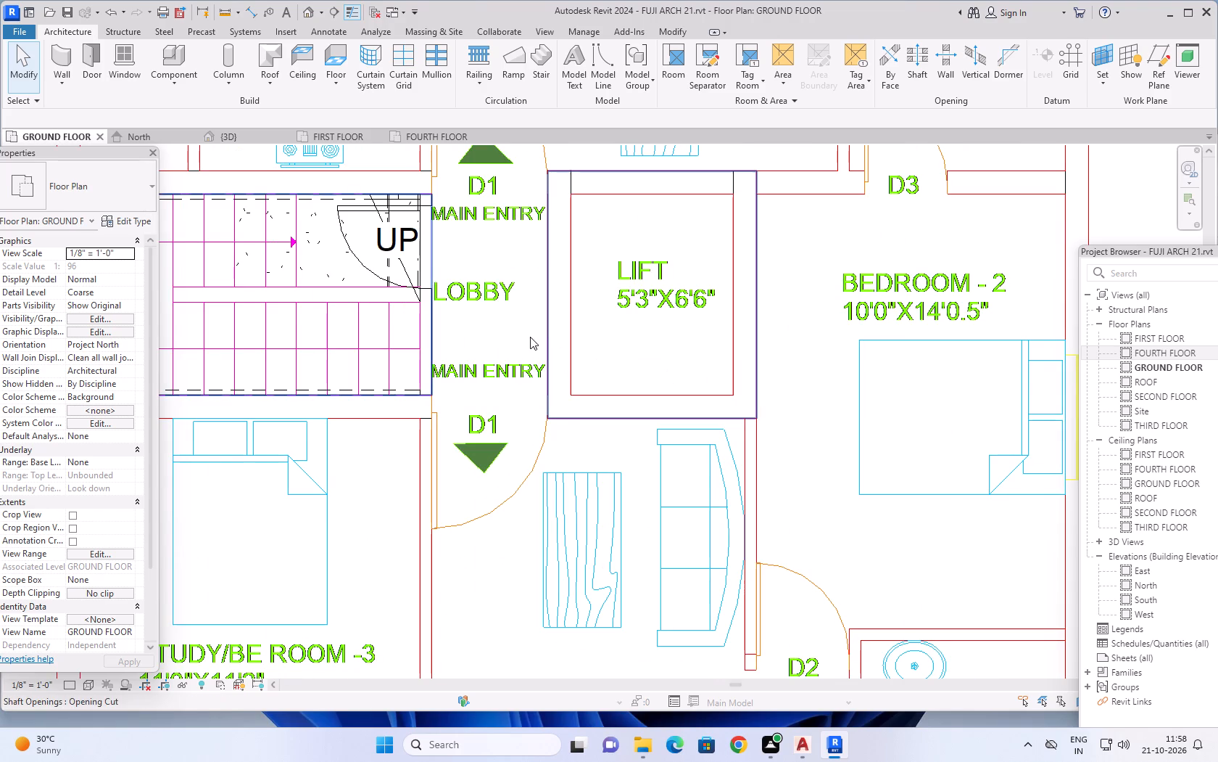
left_click(559, 335)
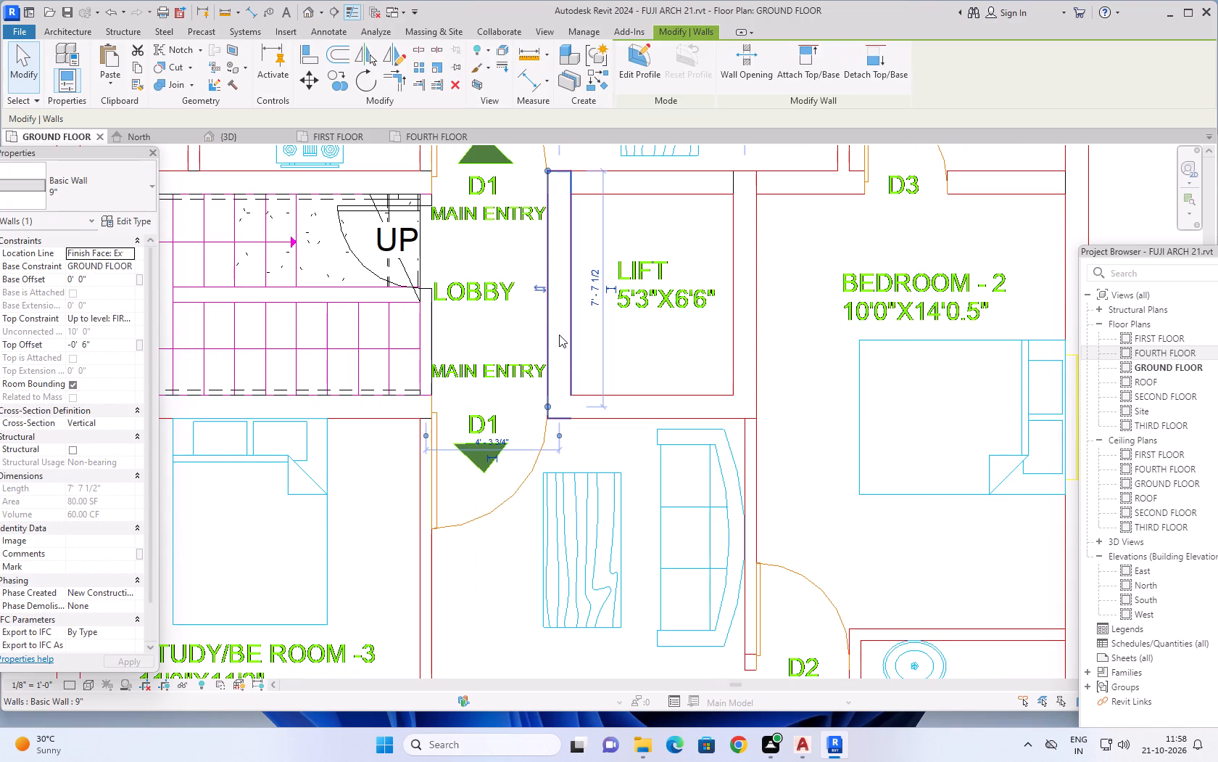
left_click(649, 403, "ctrl")
left_click(743, 312, "ctrl")
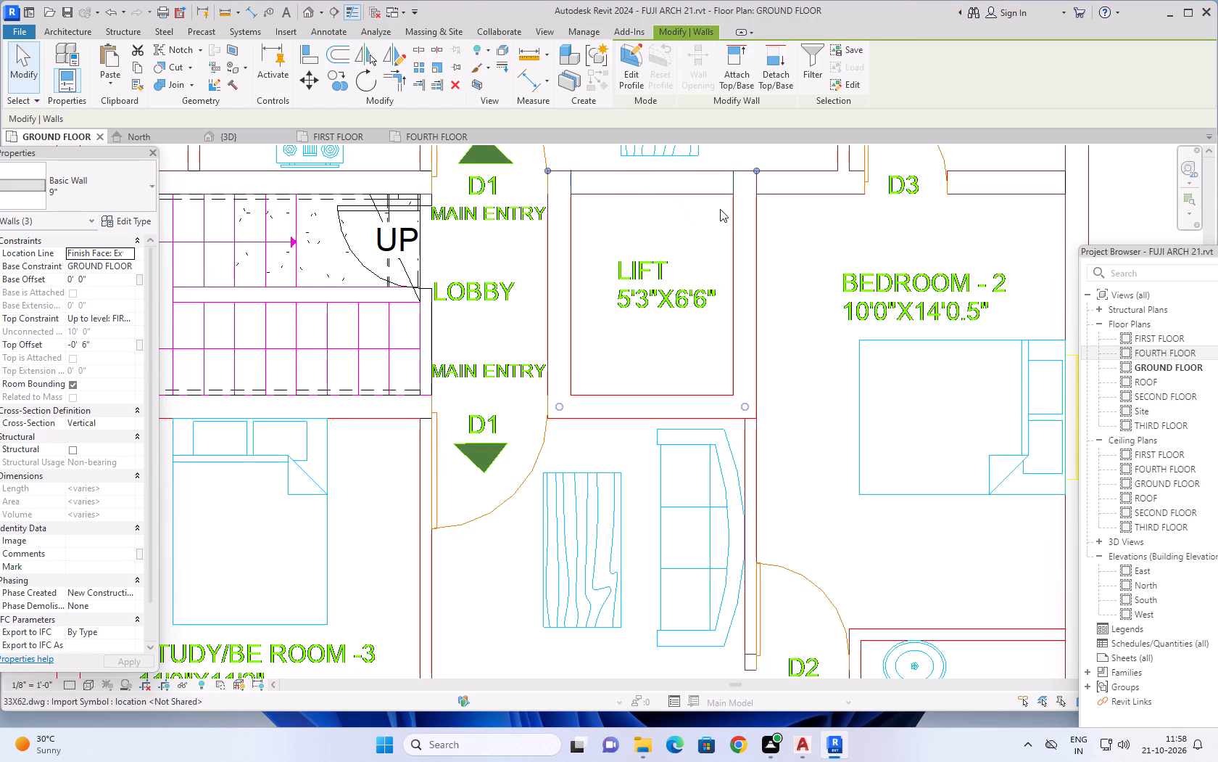
scroll(716, 198, "up", 3)
scroll(713, 187, "down", 4)
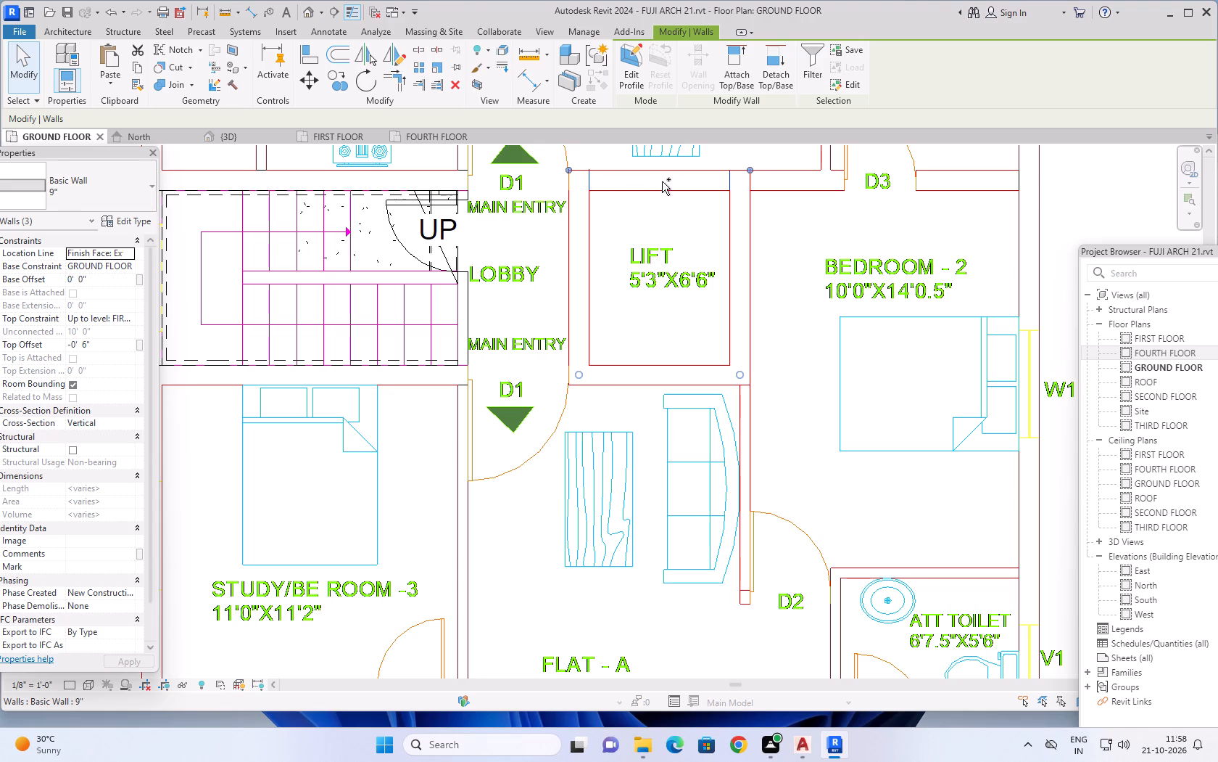
left_click(662, 181, "ctrl")
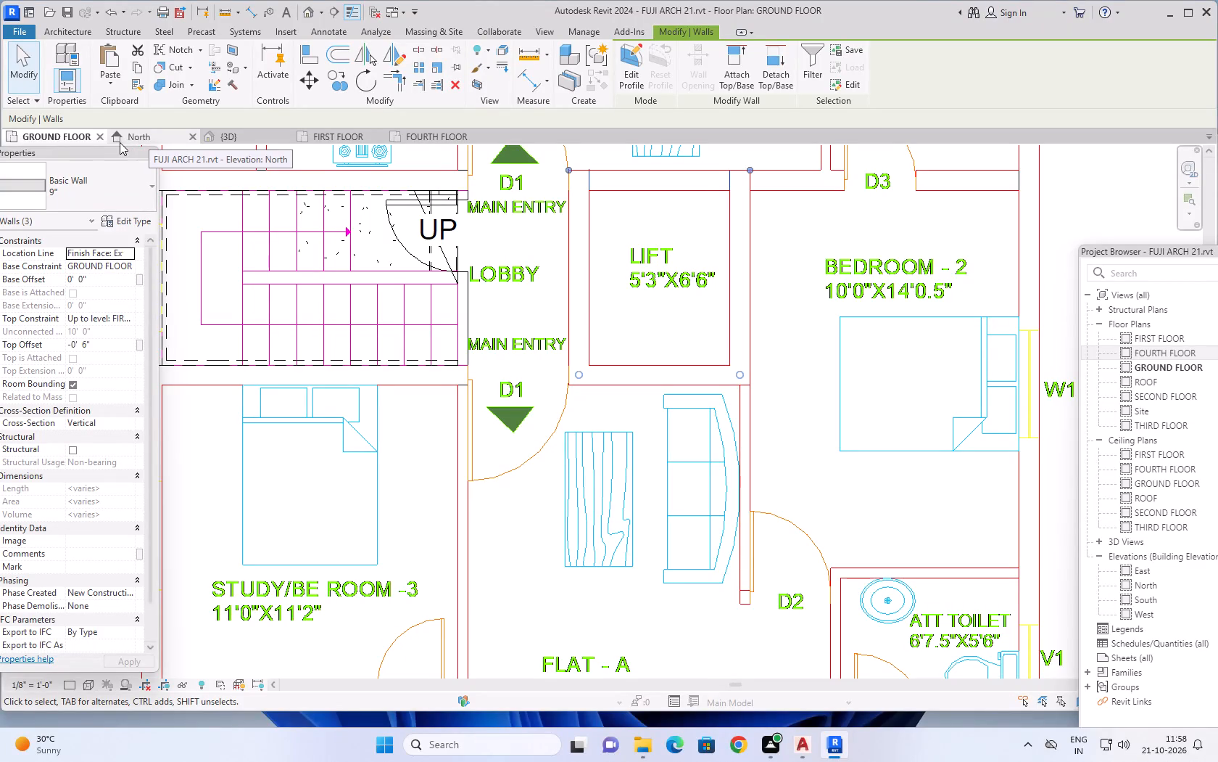
left_click(137, 65)
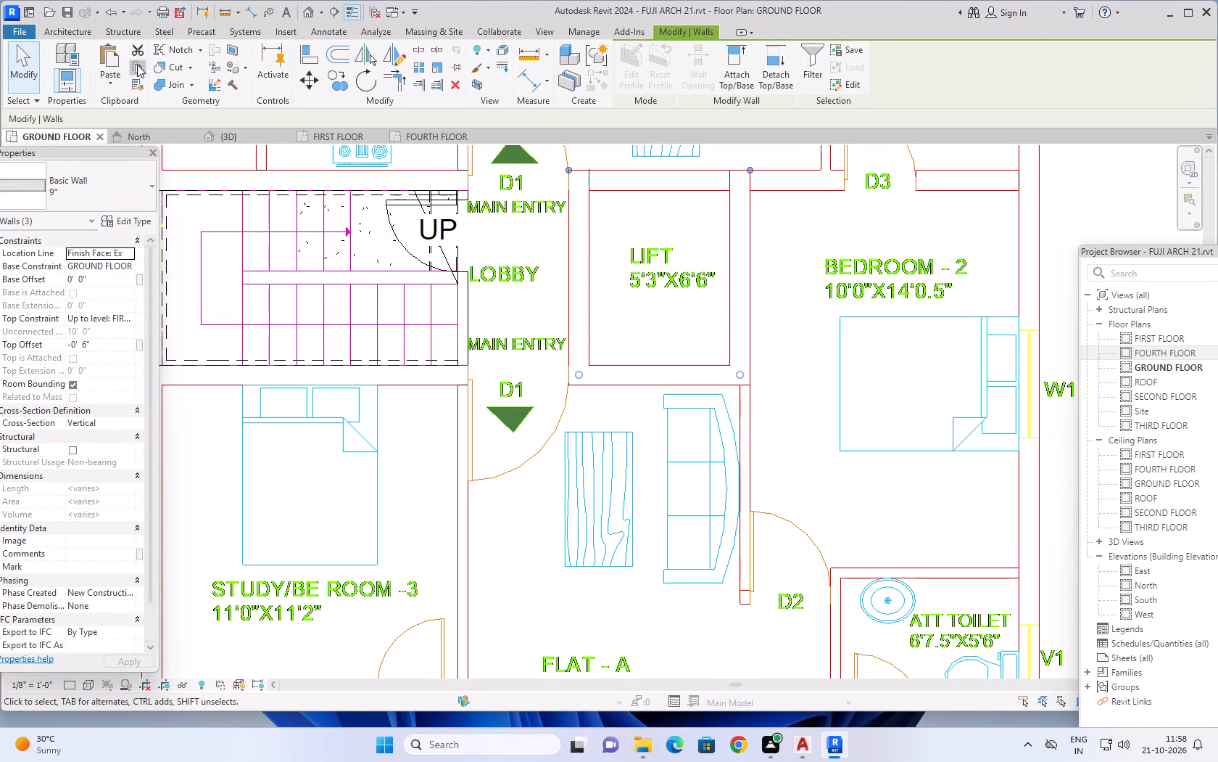
left_click(111, 85)
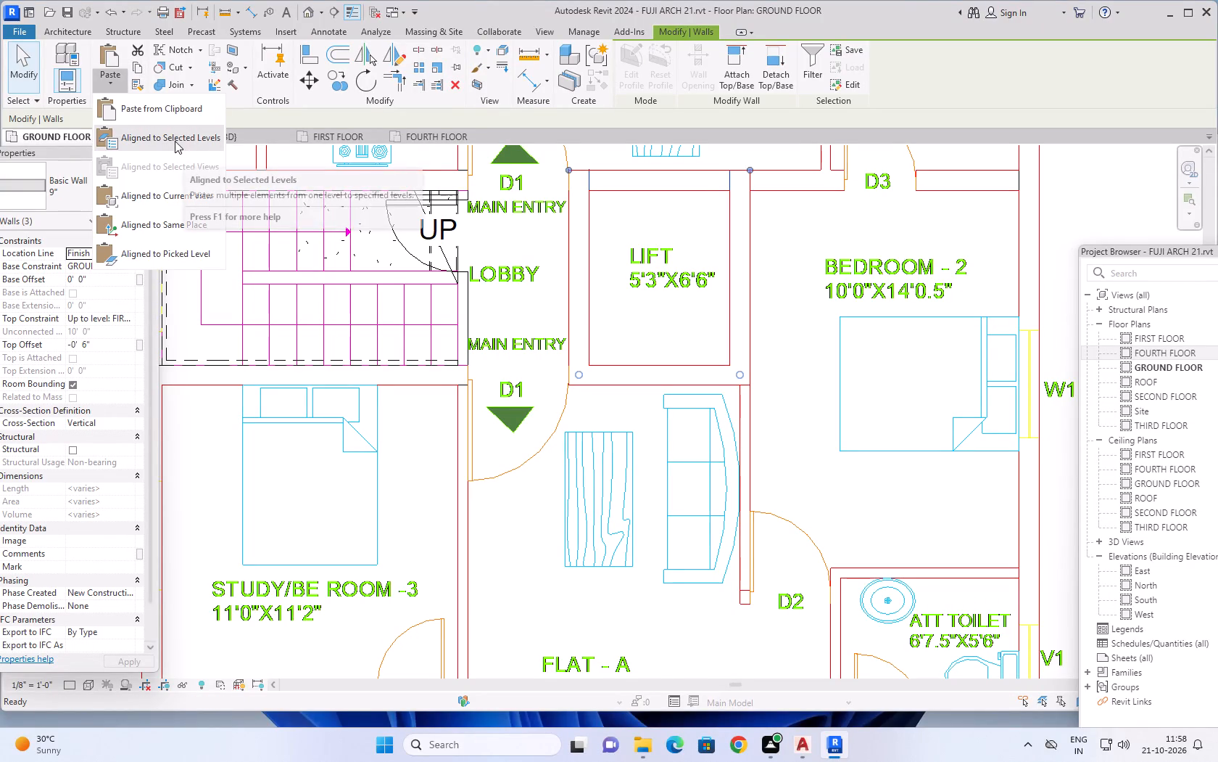
left_click(175, 139)
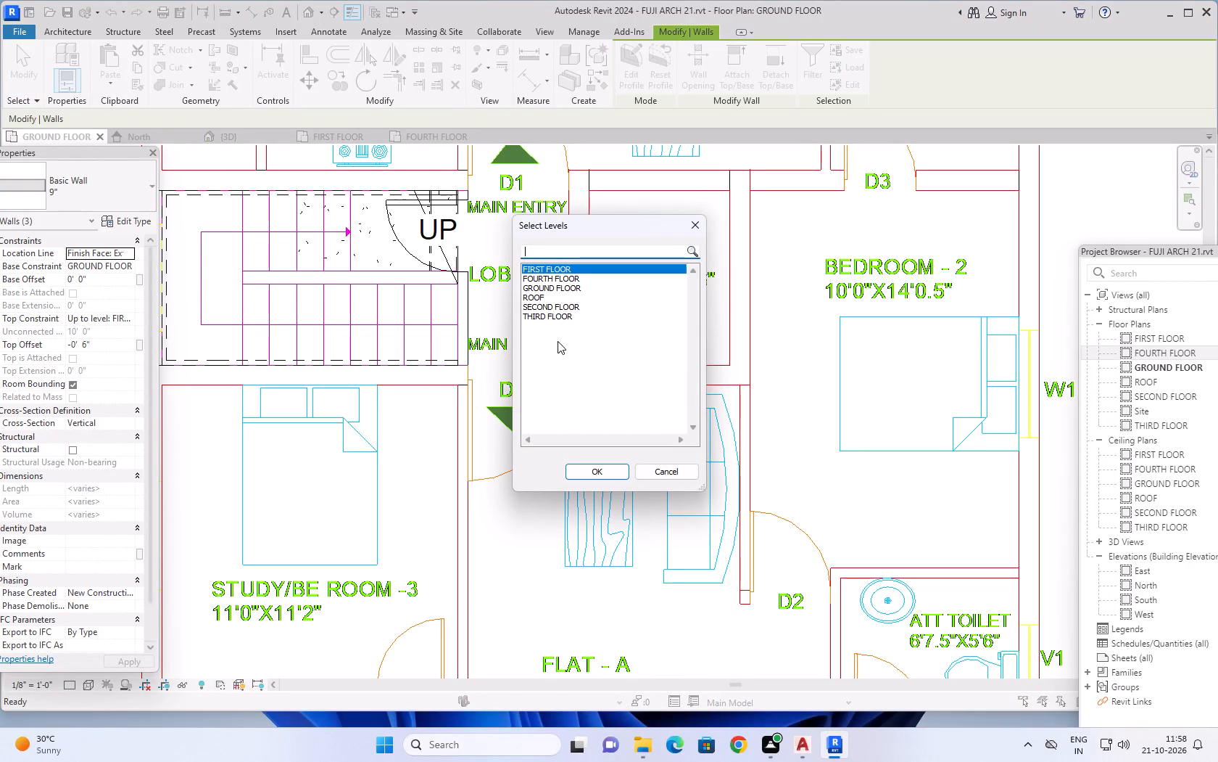
left_click(554, 278)
left_click(610, 471)
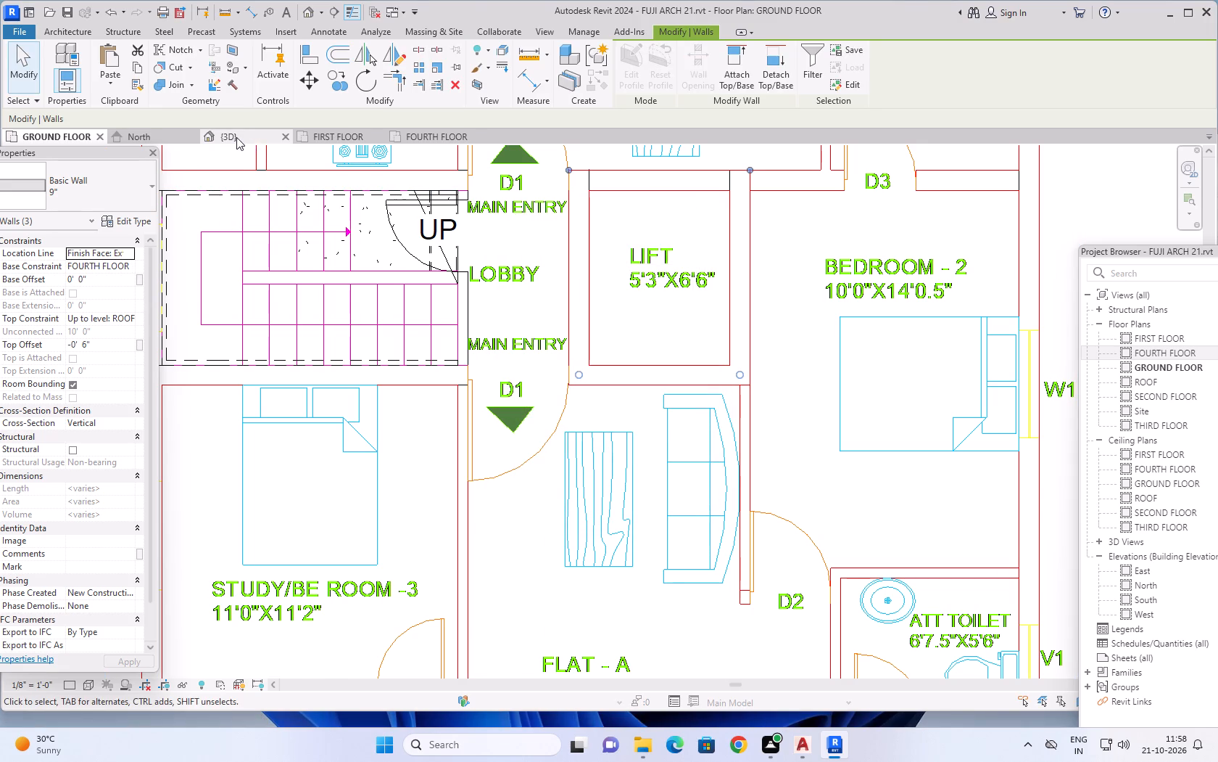
Clear the selection and examine the lift walls on the roof slab from all sides in 3D.
left_click(236, 137)
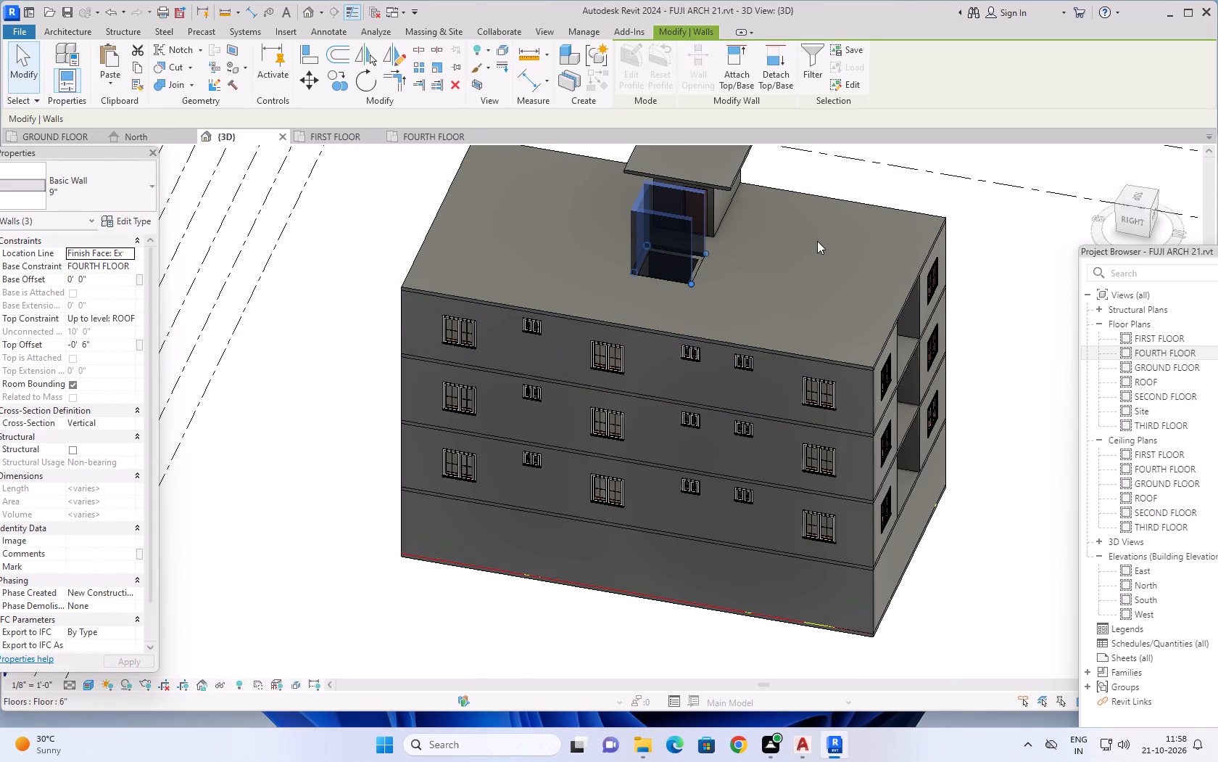
key("Escape")
key("Escape")
key("Escape")
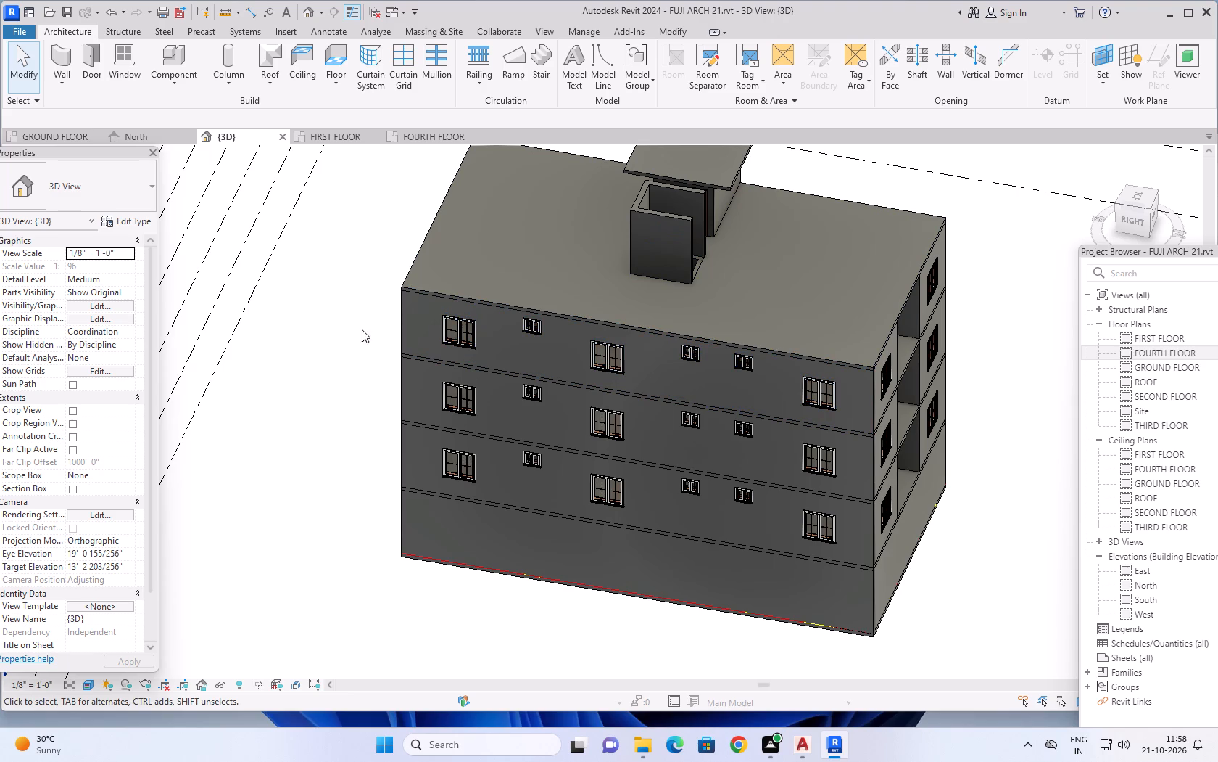
scroll(348, 371, "down", 1)
middle_click_drag(348, 371, 887, 335, "shift")
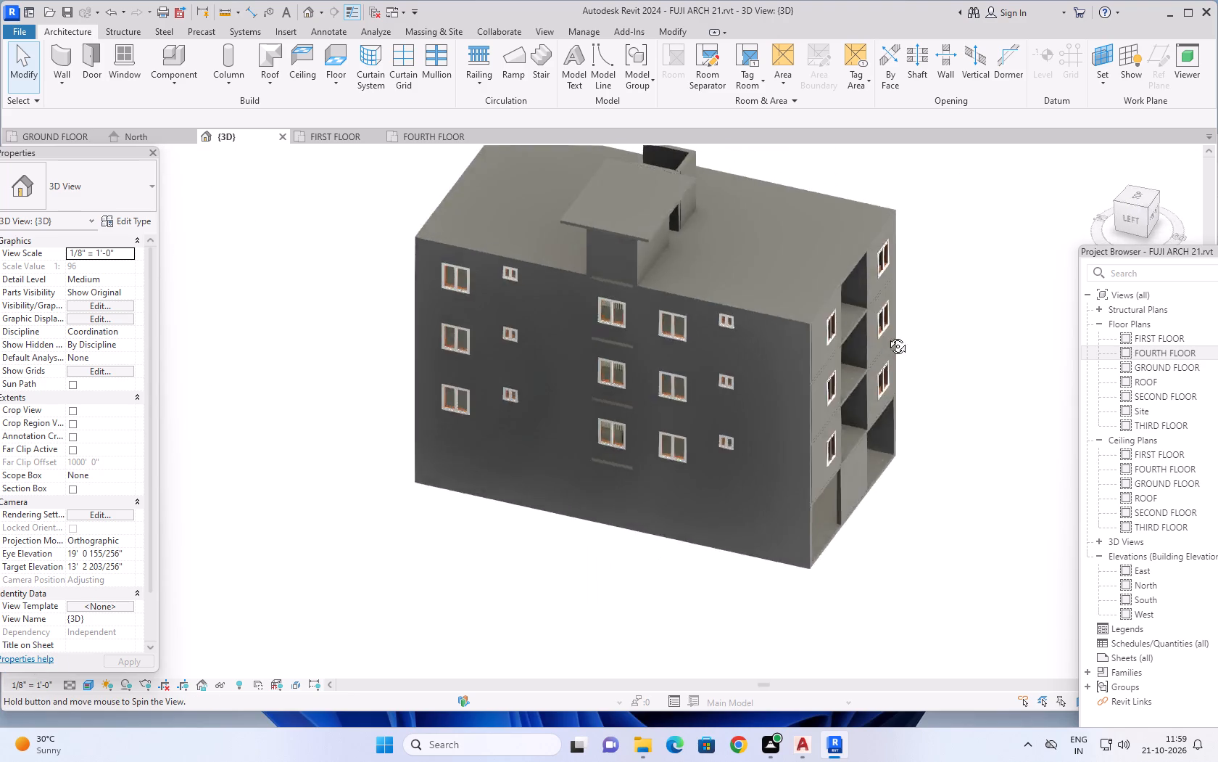
middle_click_drag(887, 335, 948, 309, "shift")
middle_click_drag(309, 229, 626, 361)
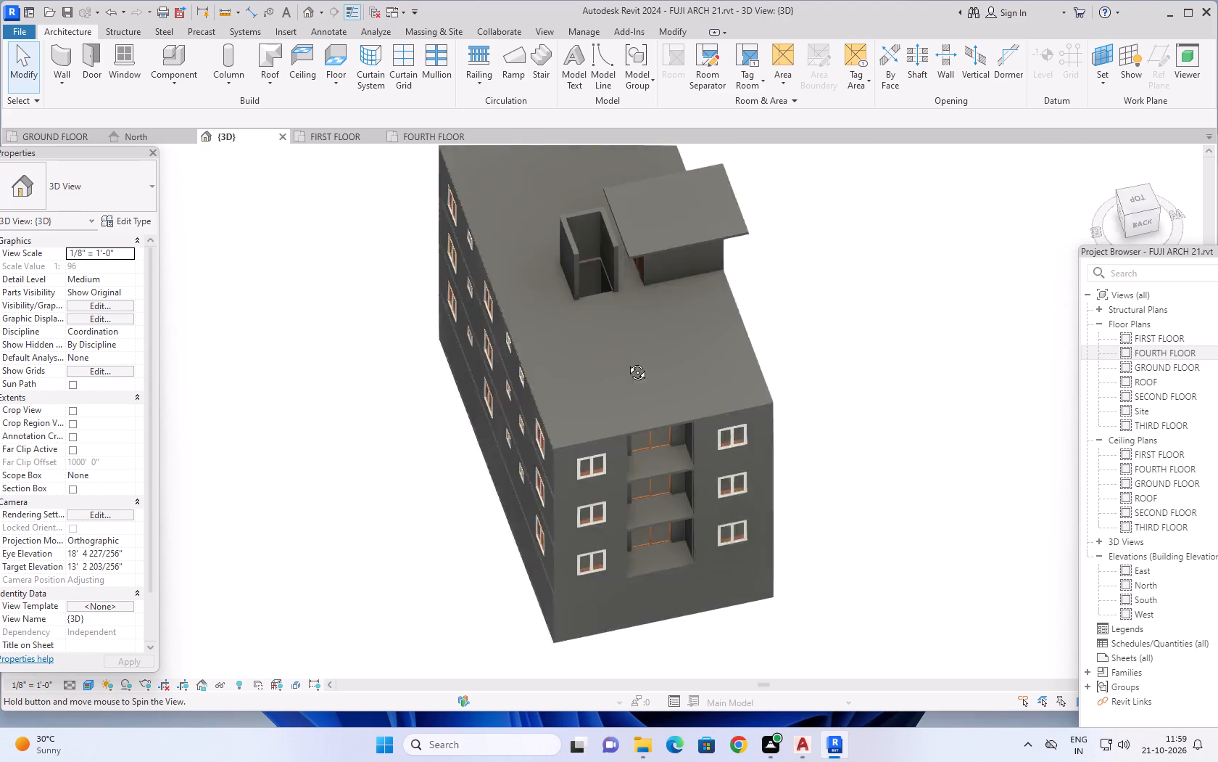
middle_click_drag(626, 361, 637, 349)
scroll(611, 291, "up", 4)
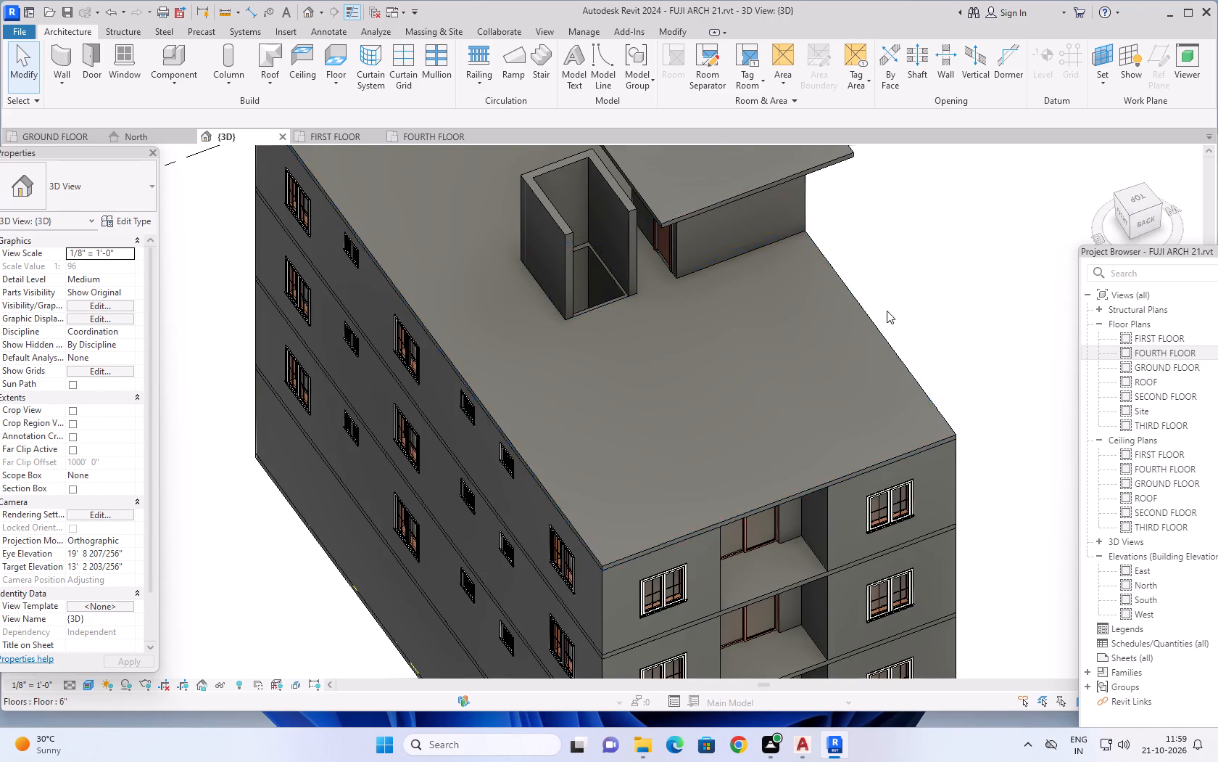
middle_click_drag(890, 309, 747, 315, "shift")
scroll(750, 314, "up", 1)
middle_click_drag(747, 315, 750, 314, "shift")
scroll(527, 255, "down", 2)
middle_click_drag(257, 274, 294, 236, "shift")
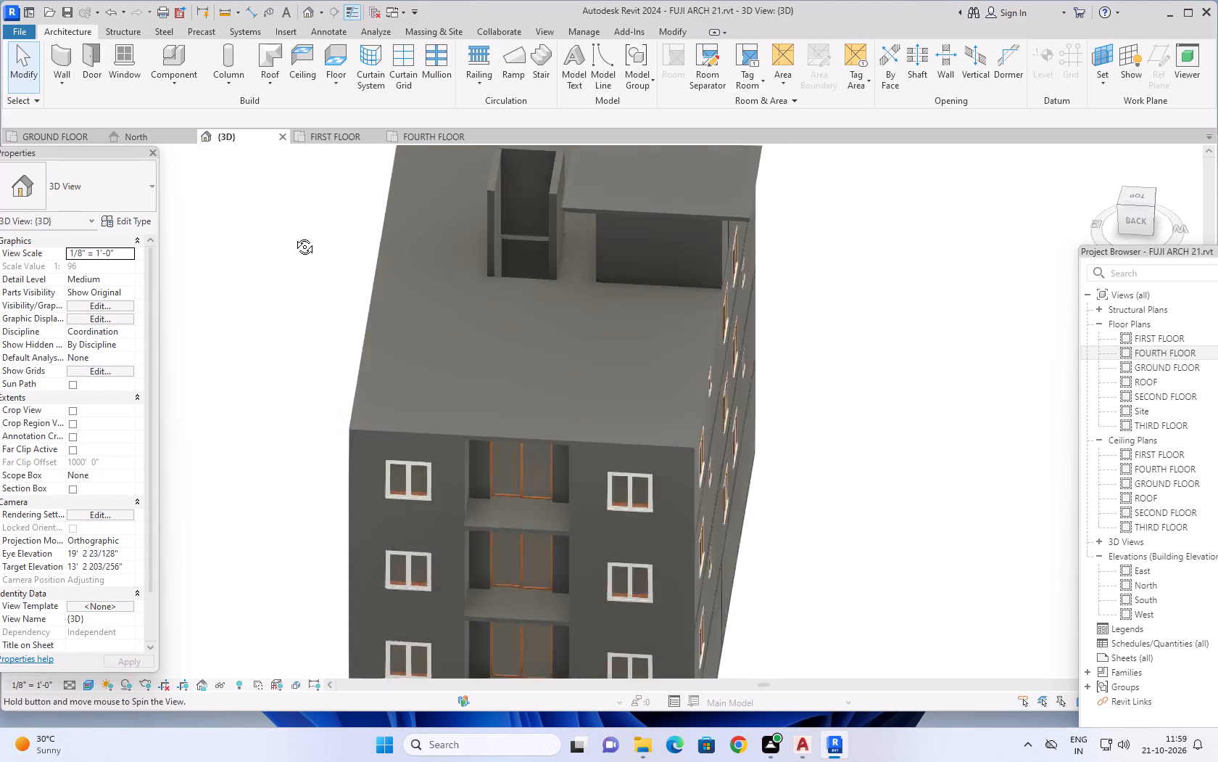
middle_click_drag(294, 236, 299, 220, "shift")
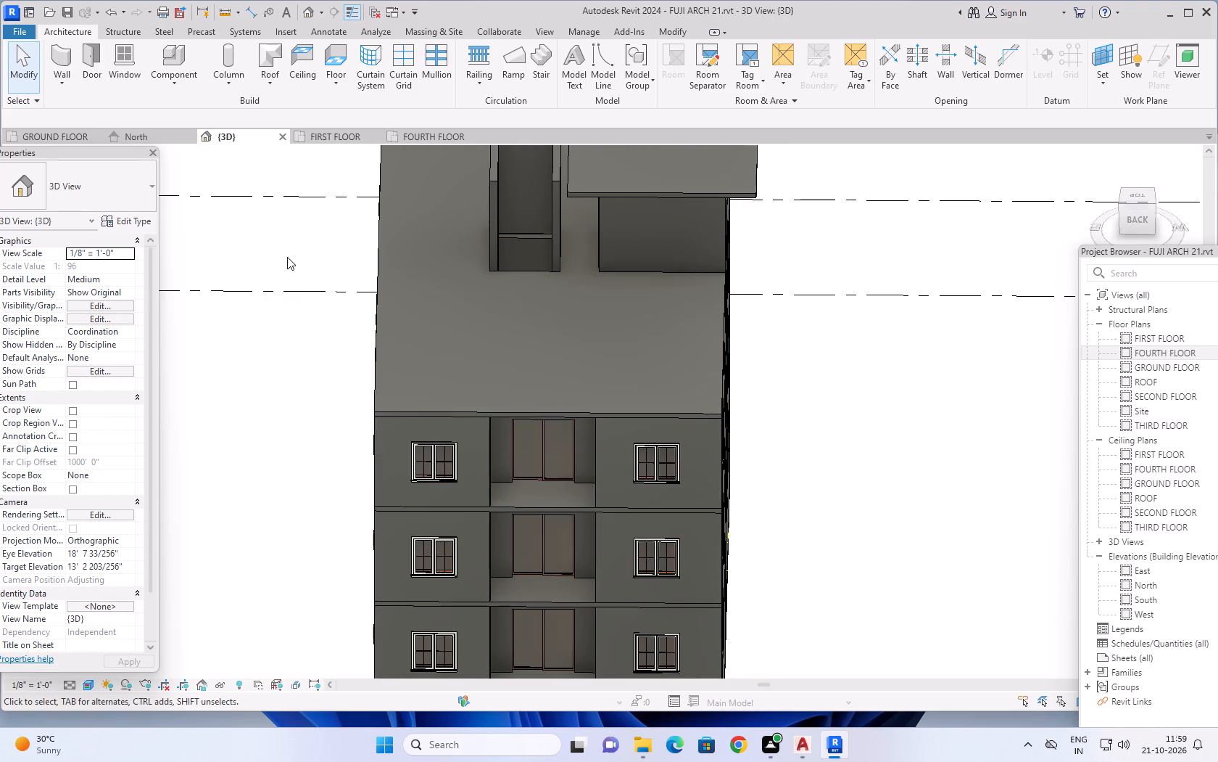
scroll(286, 263, "down", 3)
middle_click_drag(286, 285, 450, 441, "shift")
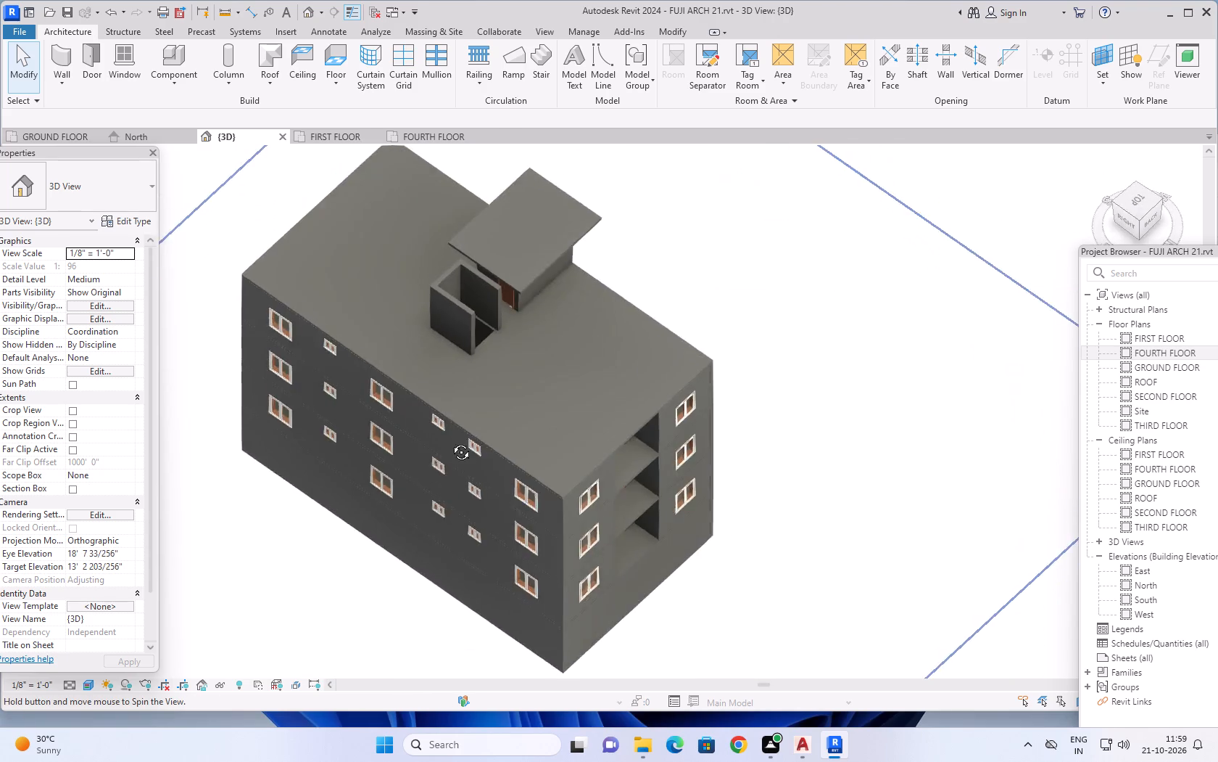
middle_click_drag(450, 441, 587, 441, "shift")
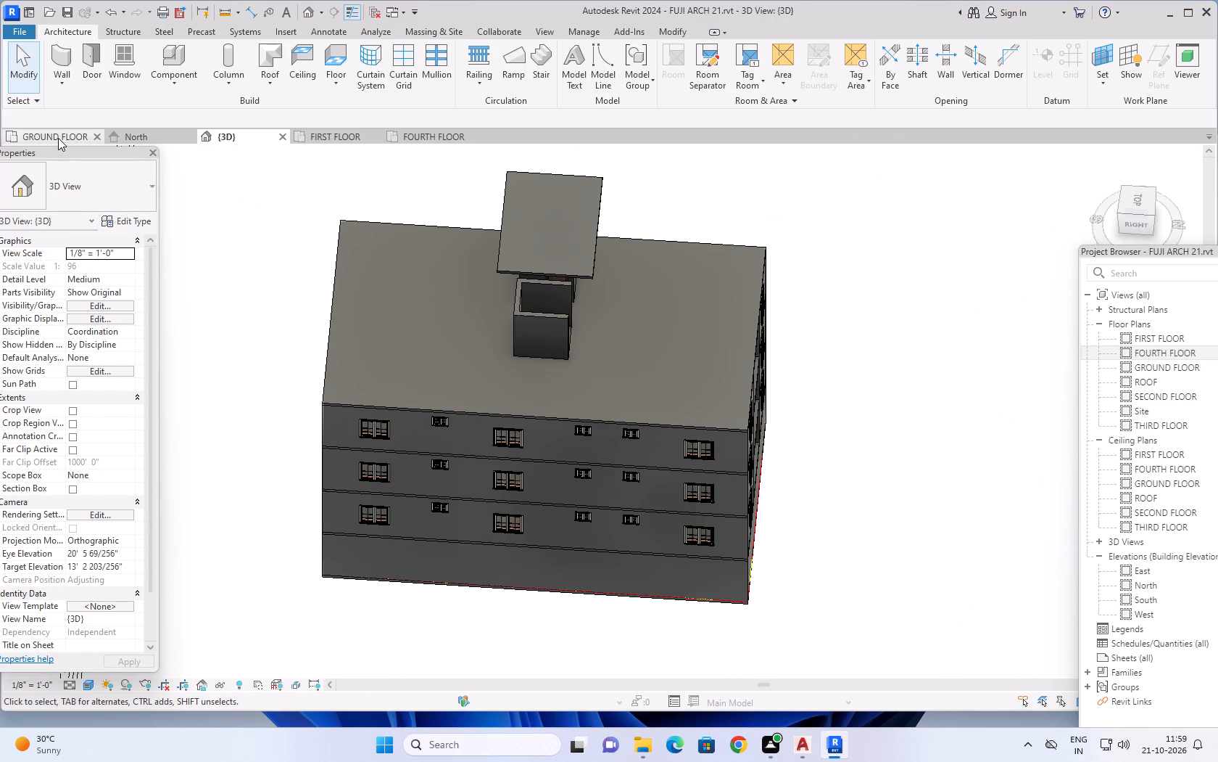
On the GROUND FLOOR plan, draw a 9" Basic Wall 5'-3" long across the open upper side of the lift, between its two side walls.
left_click(57, 136)
scroll(525, 326, "down", 2)
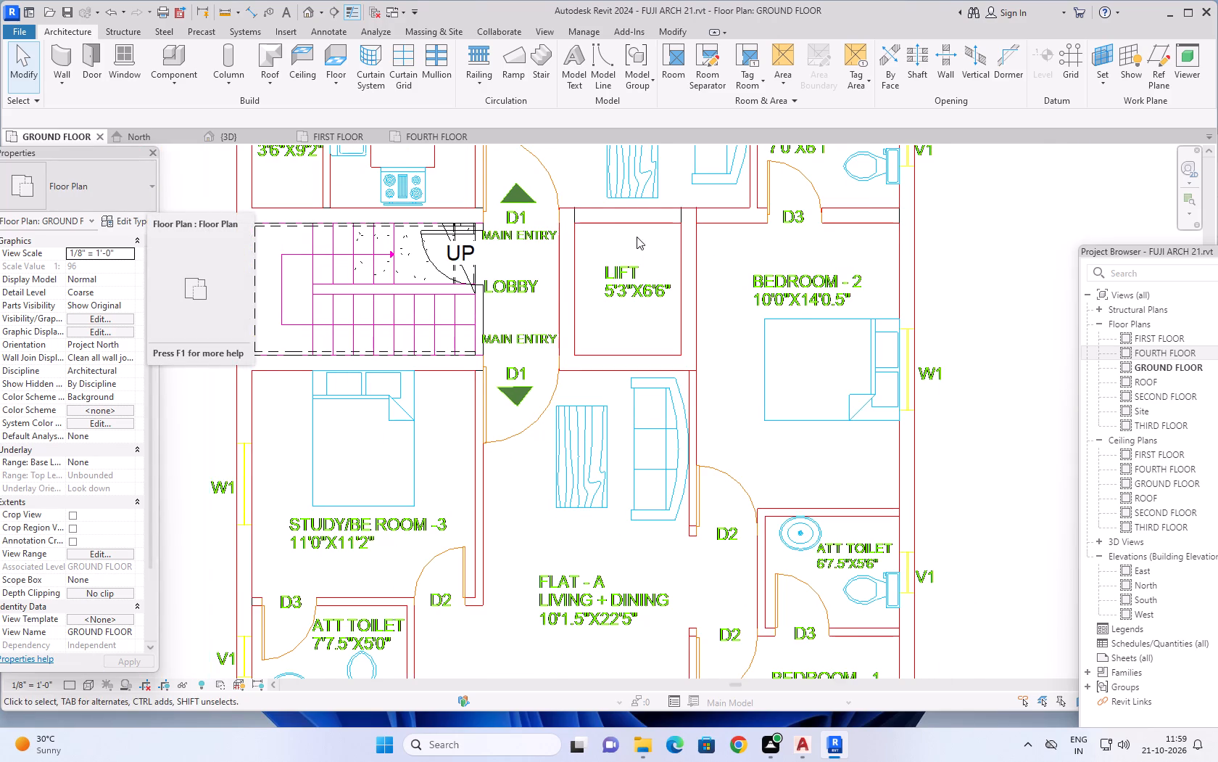
scroll(637, 237, "up", 1)
key("Escape")
key("Escape")
middle_click_drag(637, 250, 594, 298)
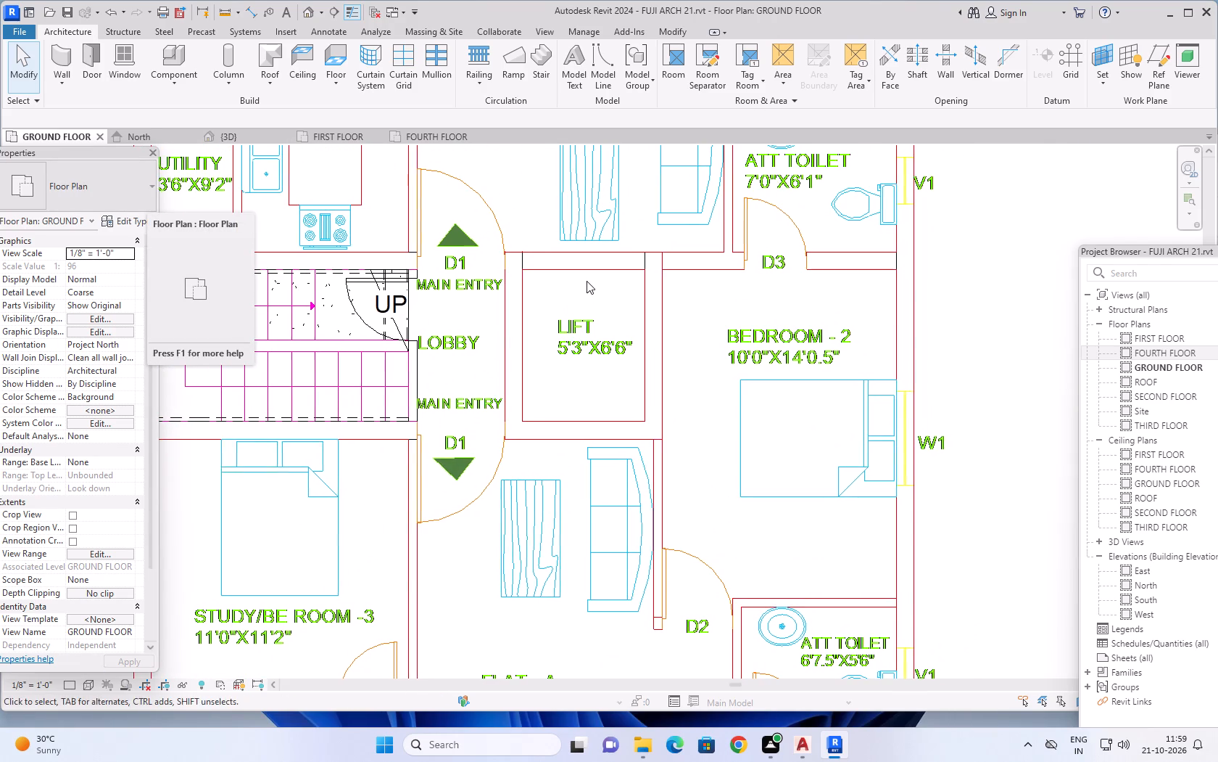
double_click(585, 261)
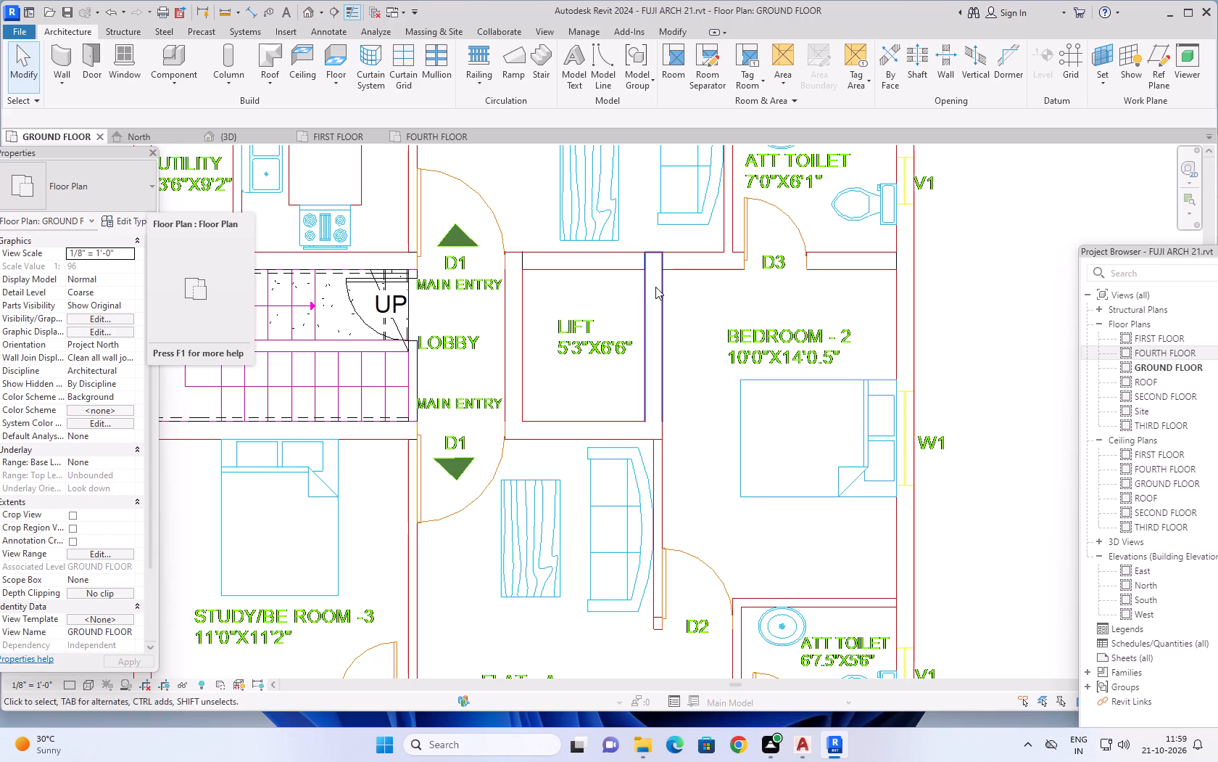
key("Escape")
key("Escape")
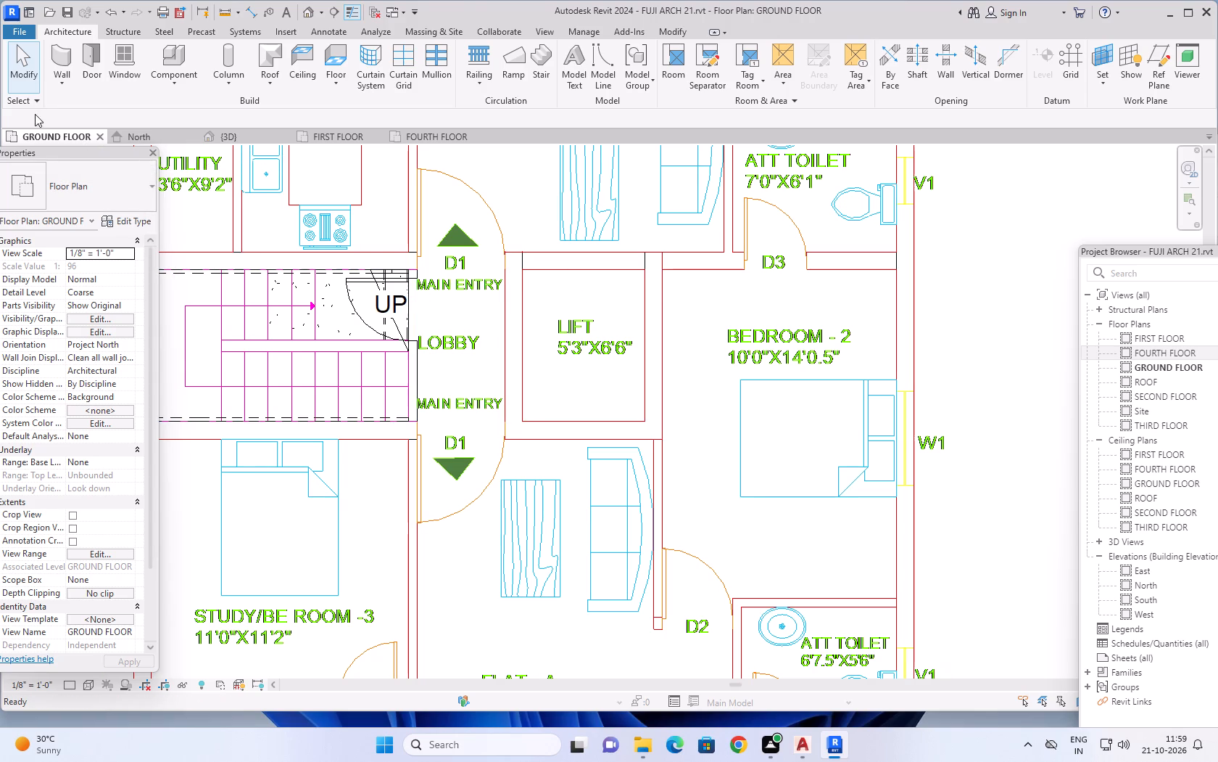
left_click(64, 60)
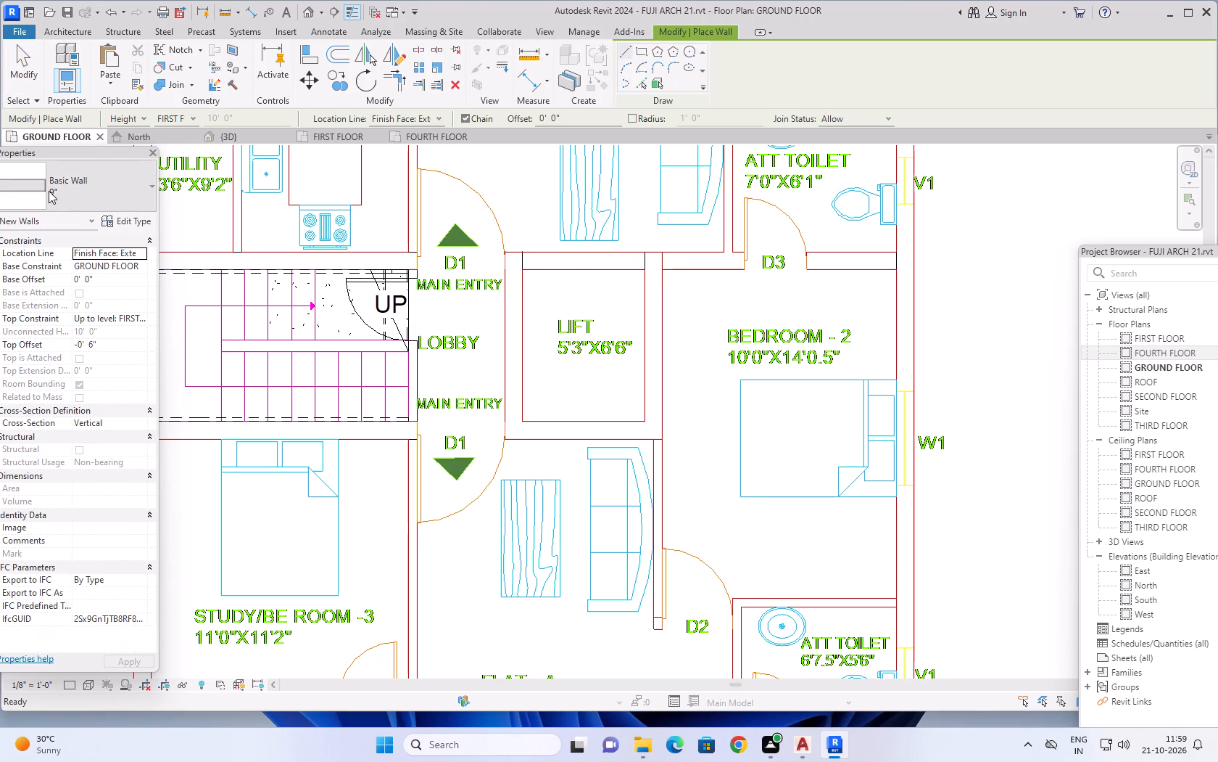
scroll(536, 295, "up", 5)
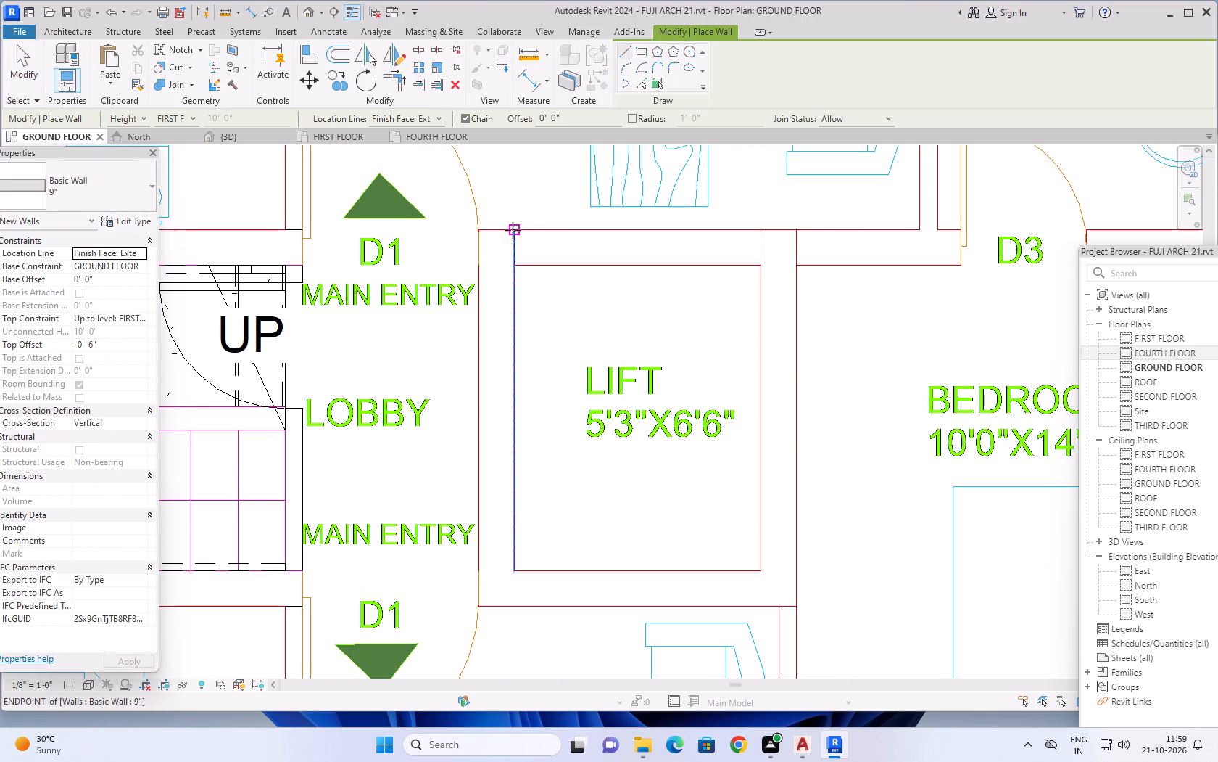
left_click(513, 230)
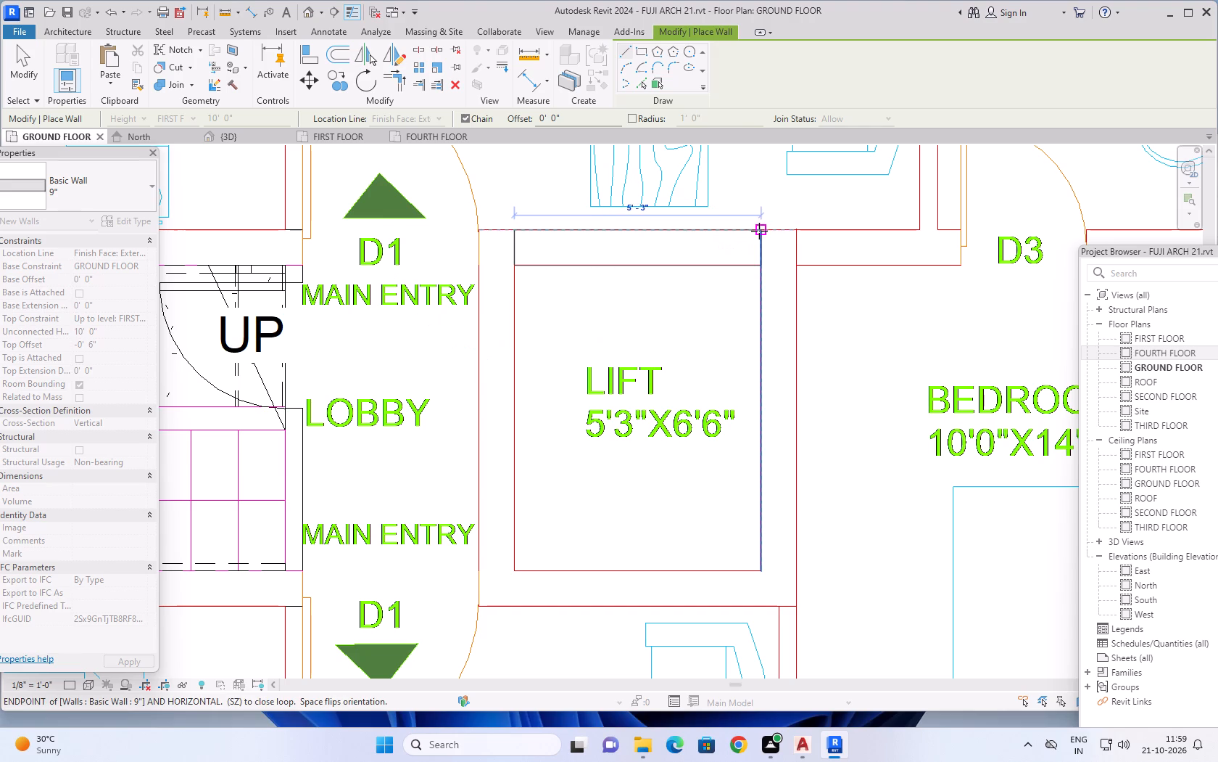
left_click(761, 230)
key("Escape")
key("Escape")
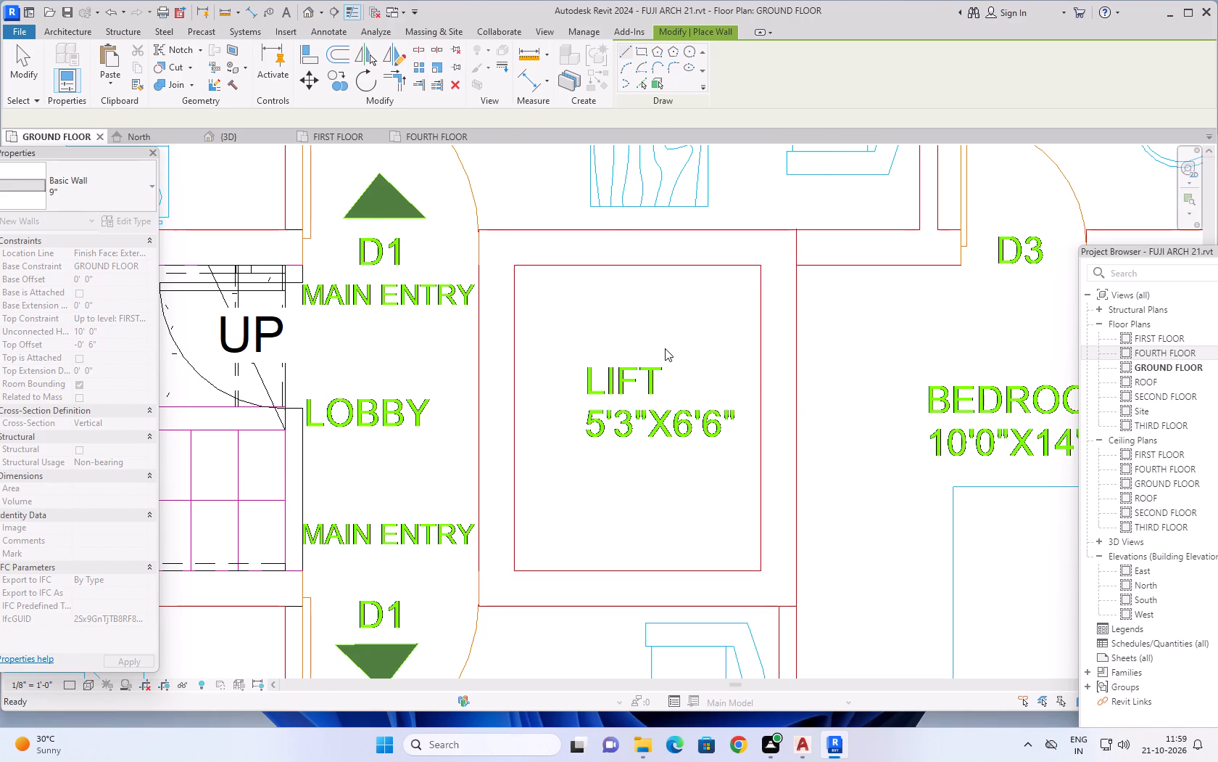
Copy the lift's new closing wall and paste it aligned to the FOURTH FLOOR level.
left_click(619, 246)
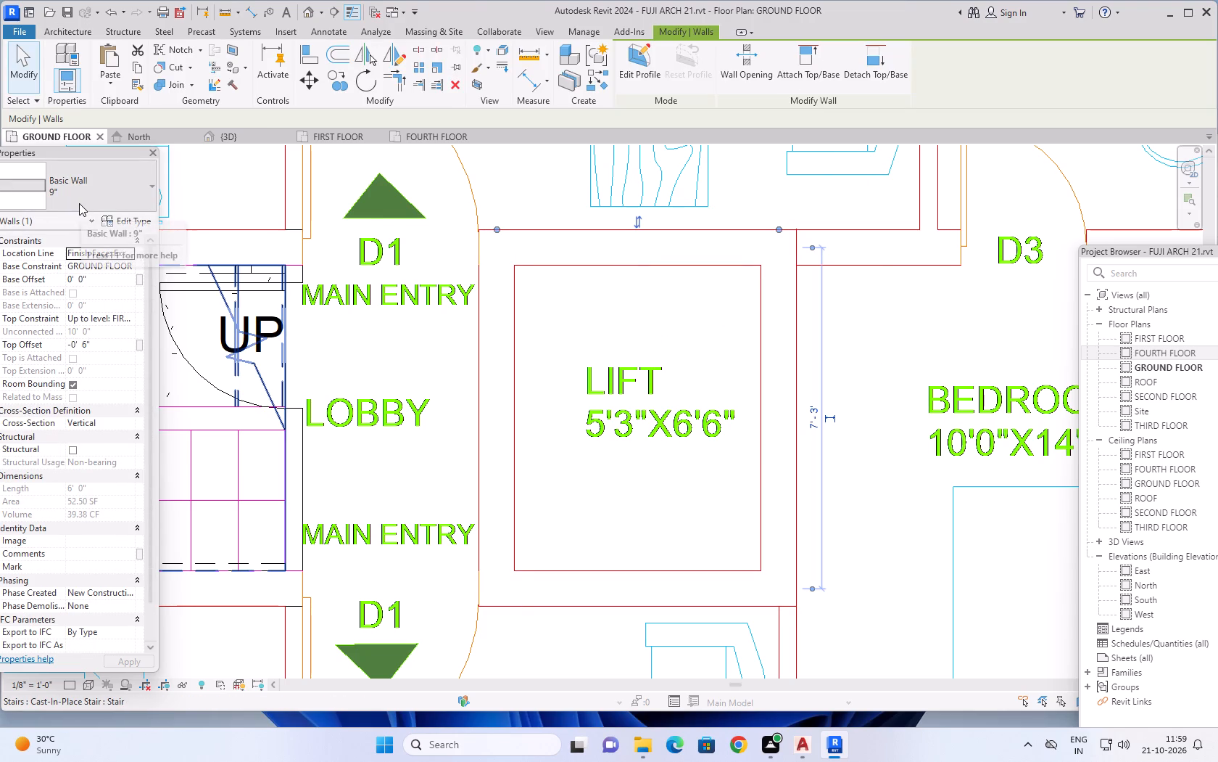
left_click(136, 68)
left_click(107, 83)
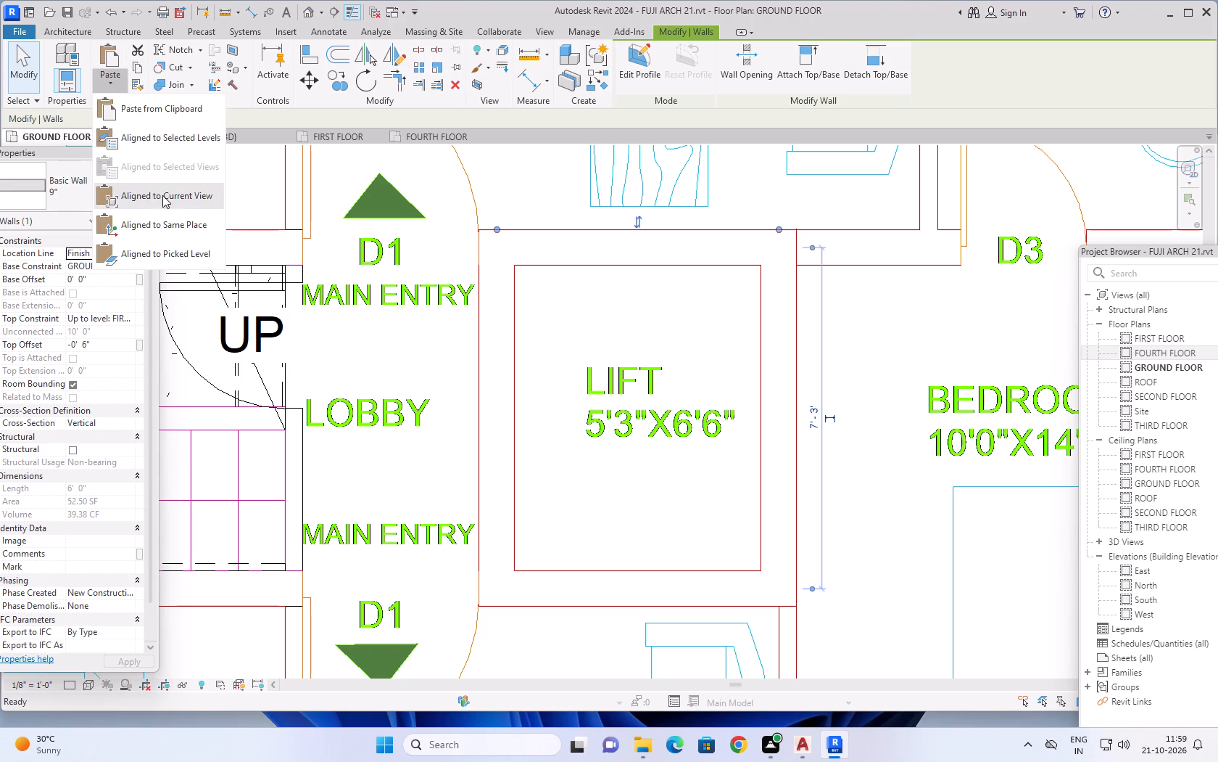
left_click(168, 142)
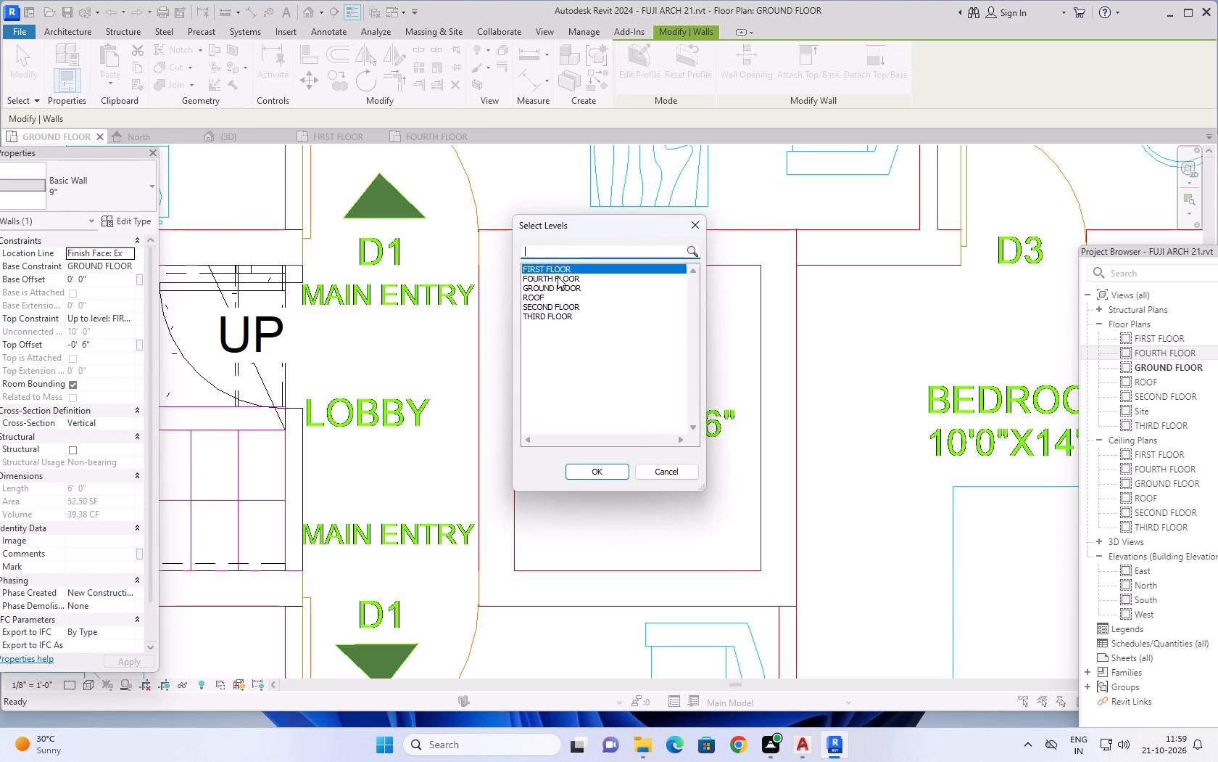
left_click(558, 276)
left_click(608, 470)
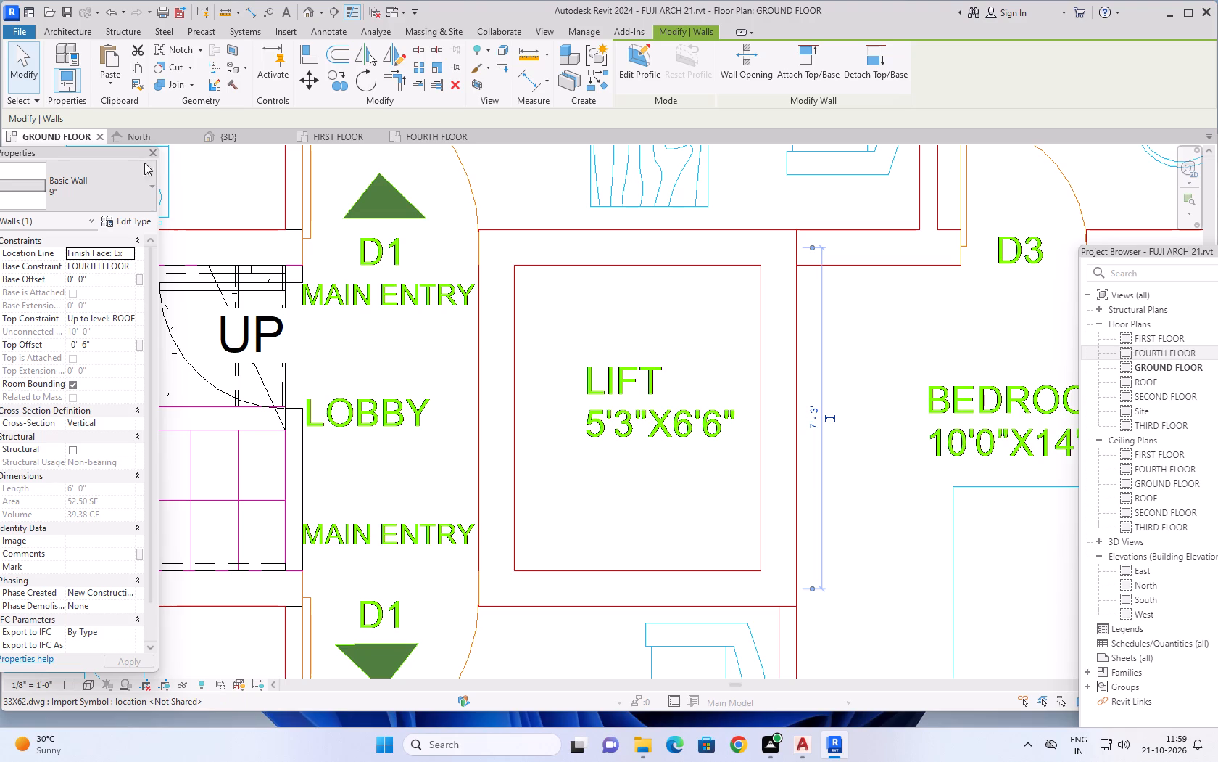
Clear the selection and examine the lift enclosure on the roof from the back and left in 3D.
left_click(227, 134)
scroll(568, 359, "down", 1)
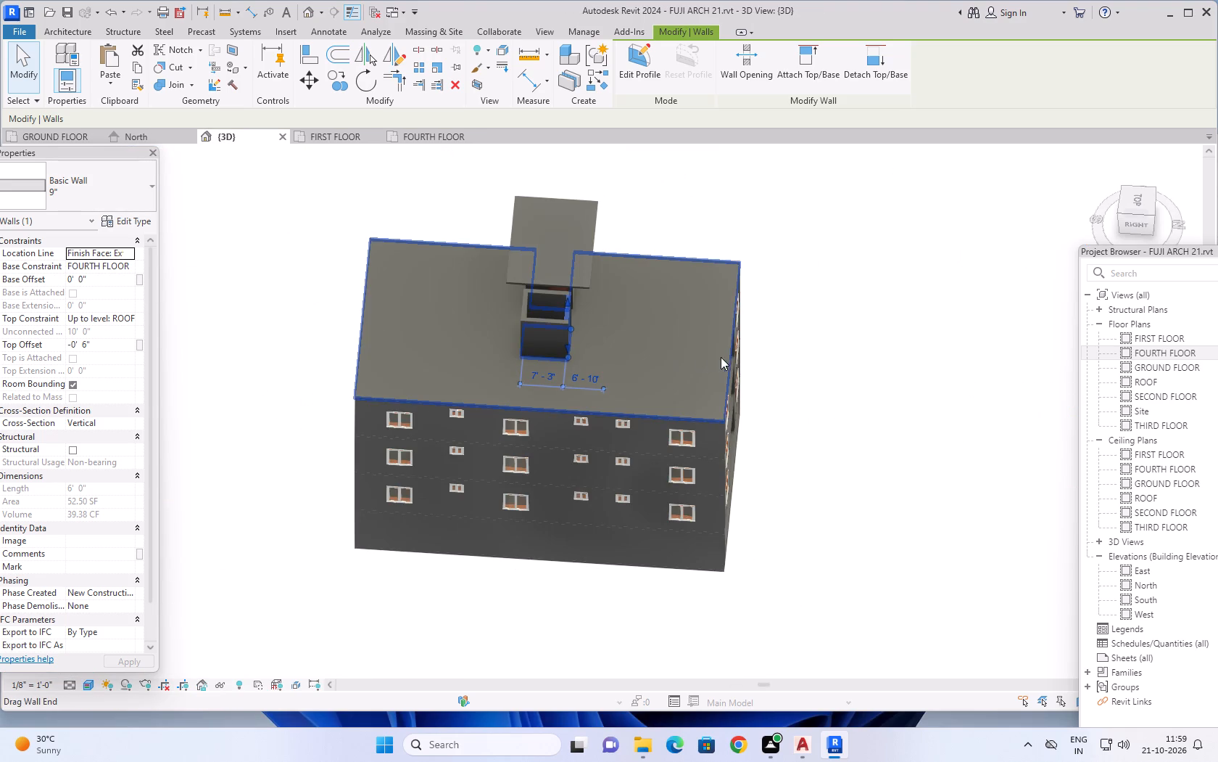
key("Escape")
key("Escape")
key("Escape")
middle_click_drag(829, 307, 821, 323, "shift")
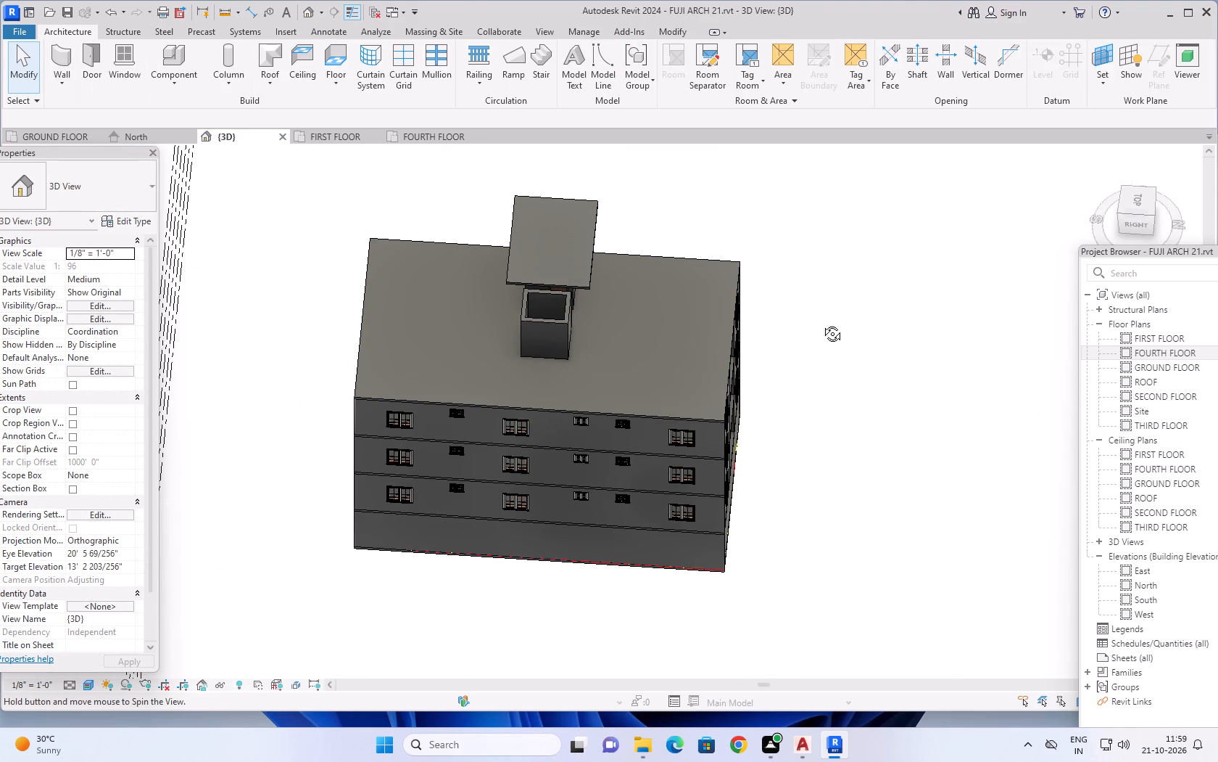
middle_click_drag(821, 323, 455, 232, "shift")
scroll(475, 258, "up", 4)
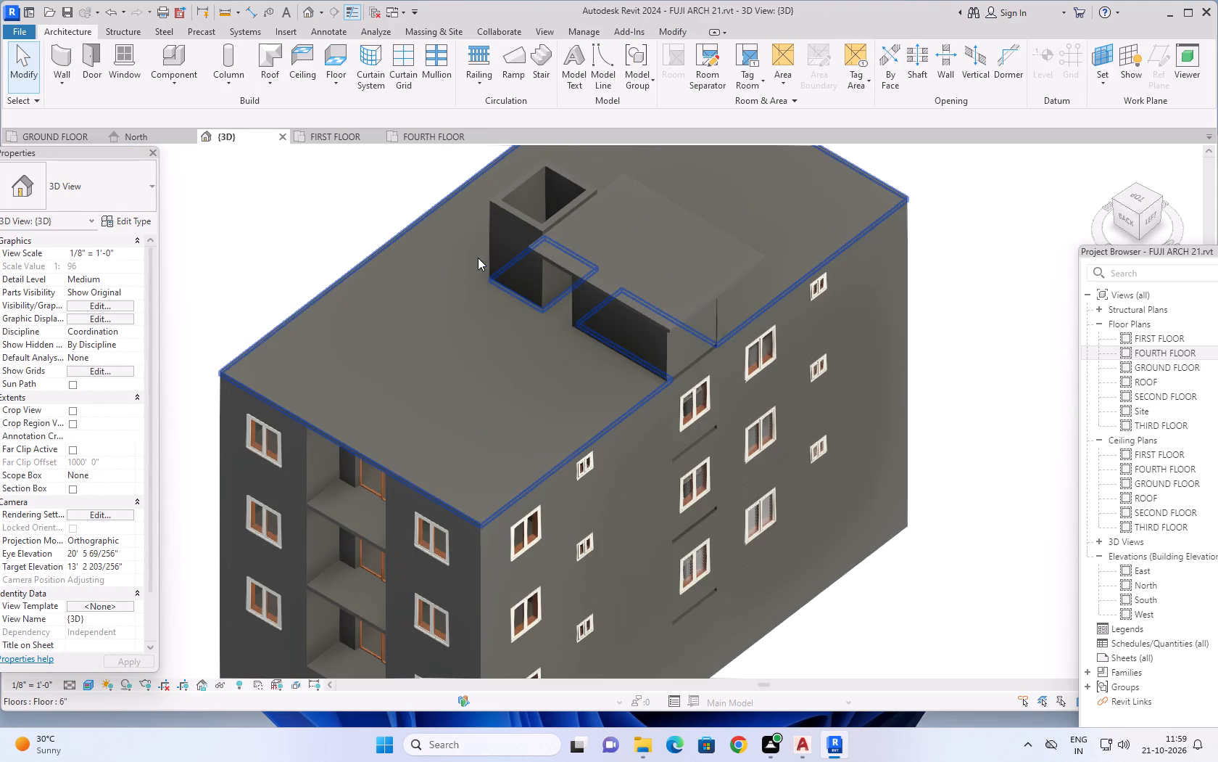
Examine the lift enclosure's open top in 3D and the slab outline on the ROOF plan.
scroll(483, 261, "up", 1)
middle_click_drag(334, 234, 508, 346)
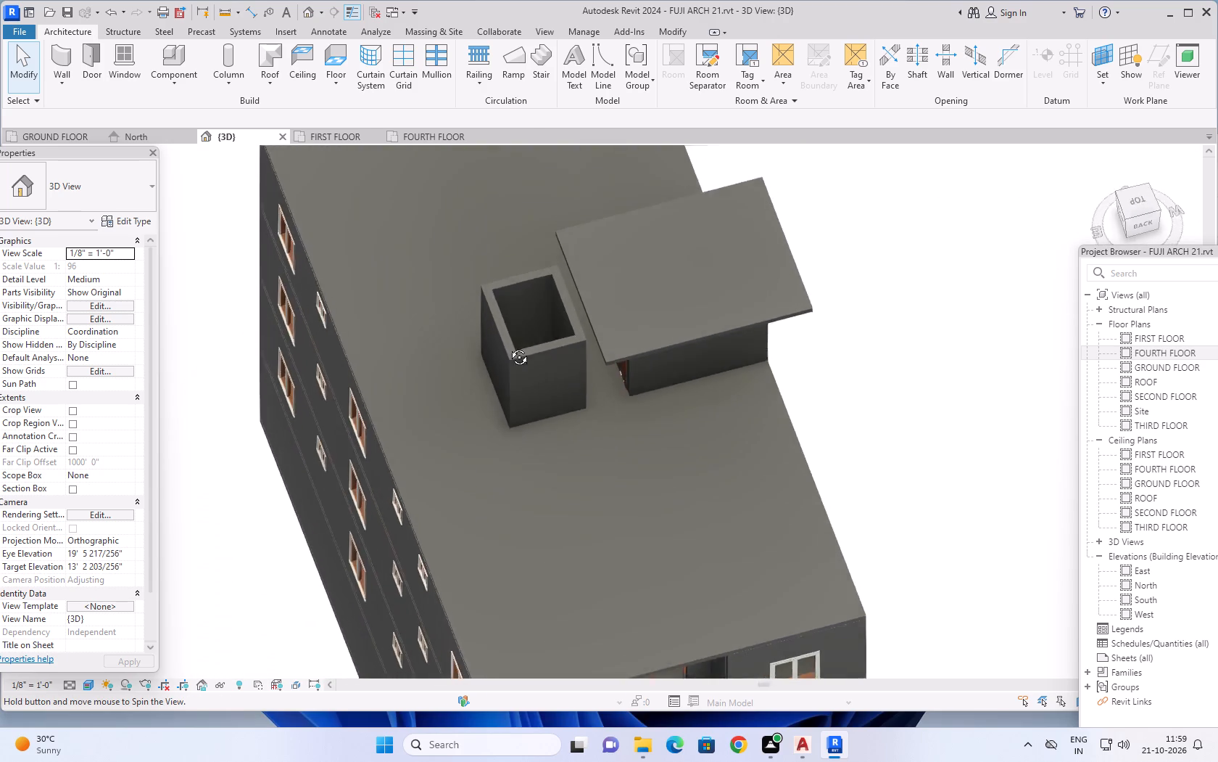
middle_click_drag(508, 346, 503, 414)
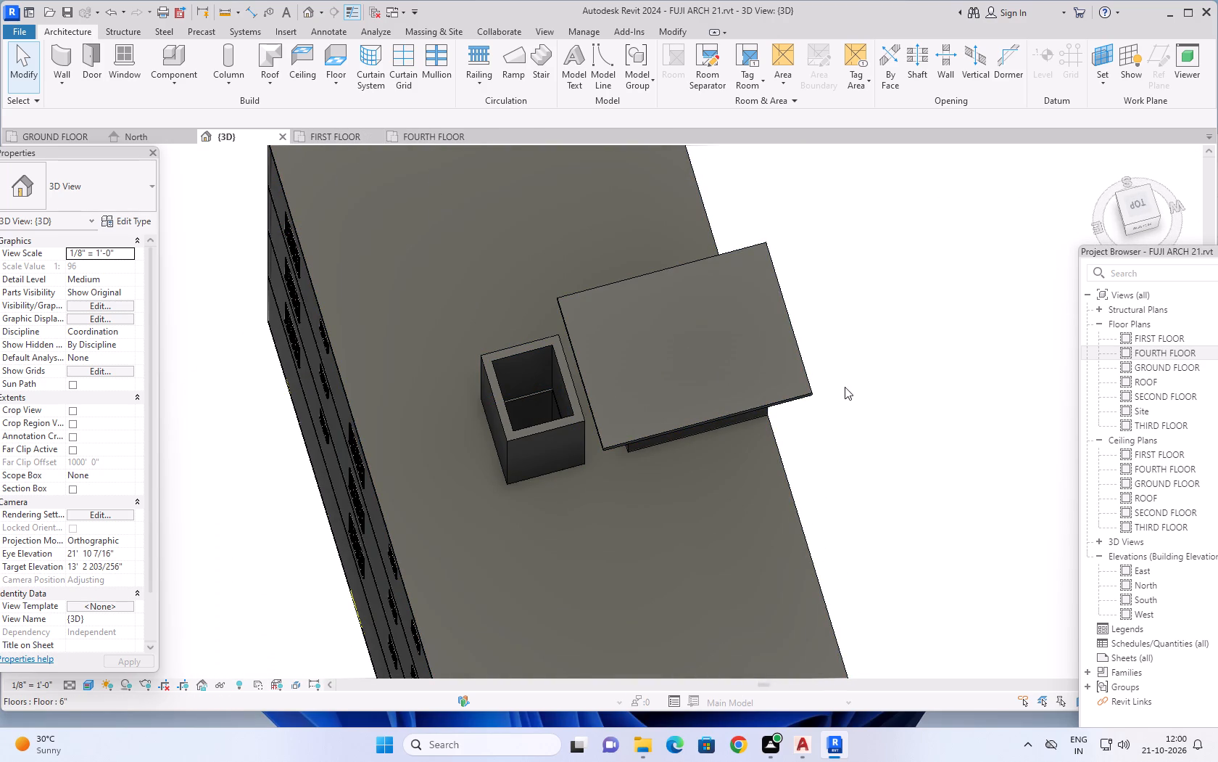
double_click(1169, 384)
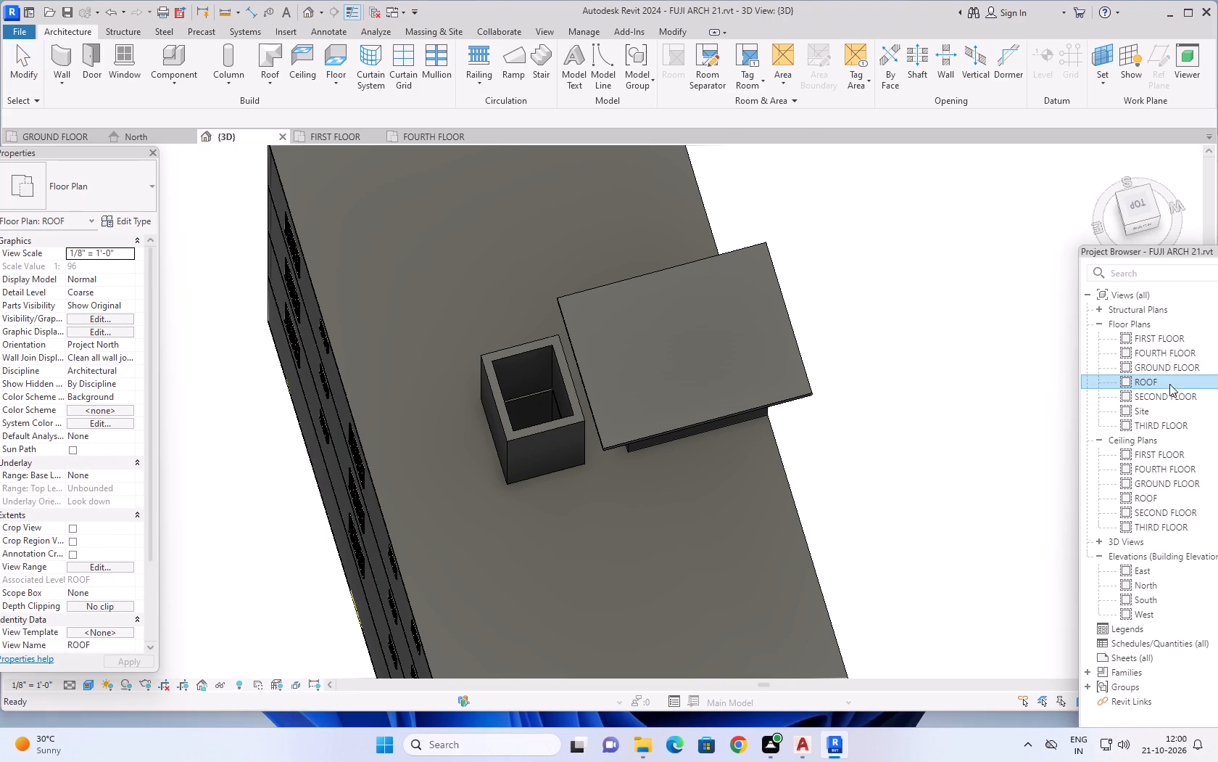
scroll(555, 431, "down", 1)
scroll(544, 408, "up", 11)
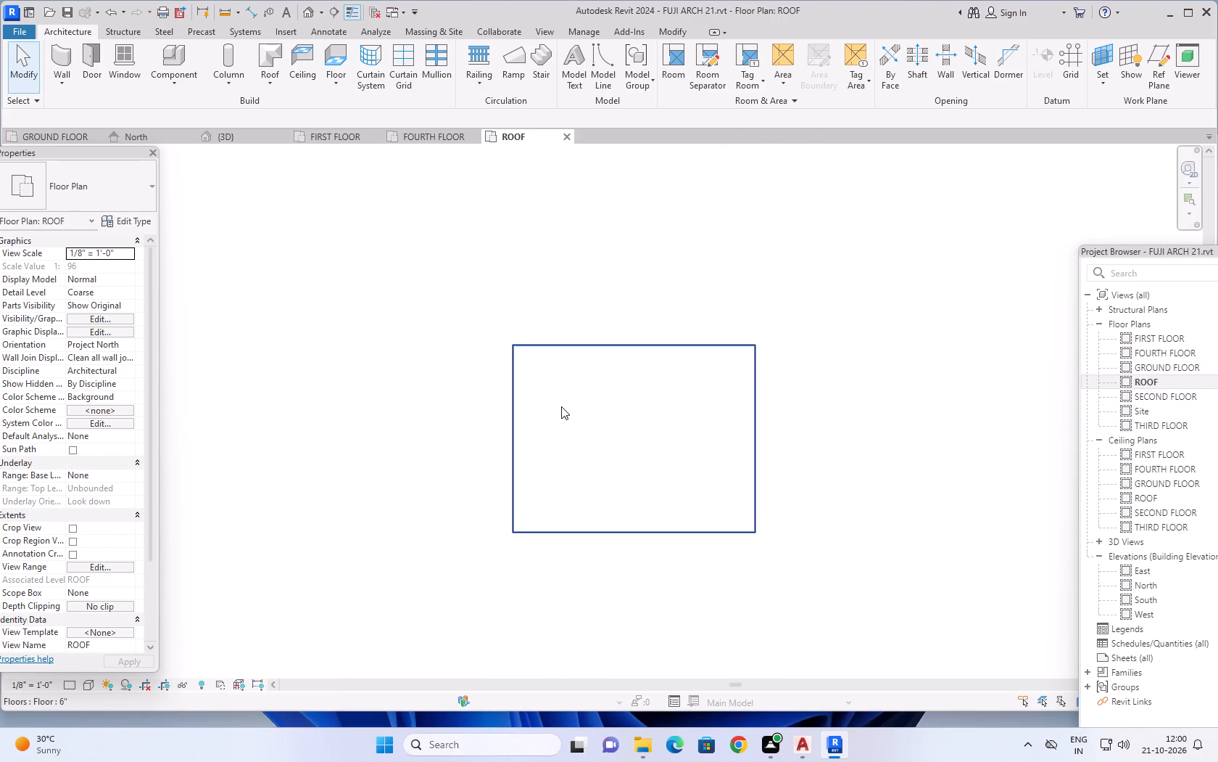
scroll(589, 401, "up", 4)
scroll(592, 398, "down", 8)
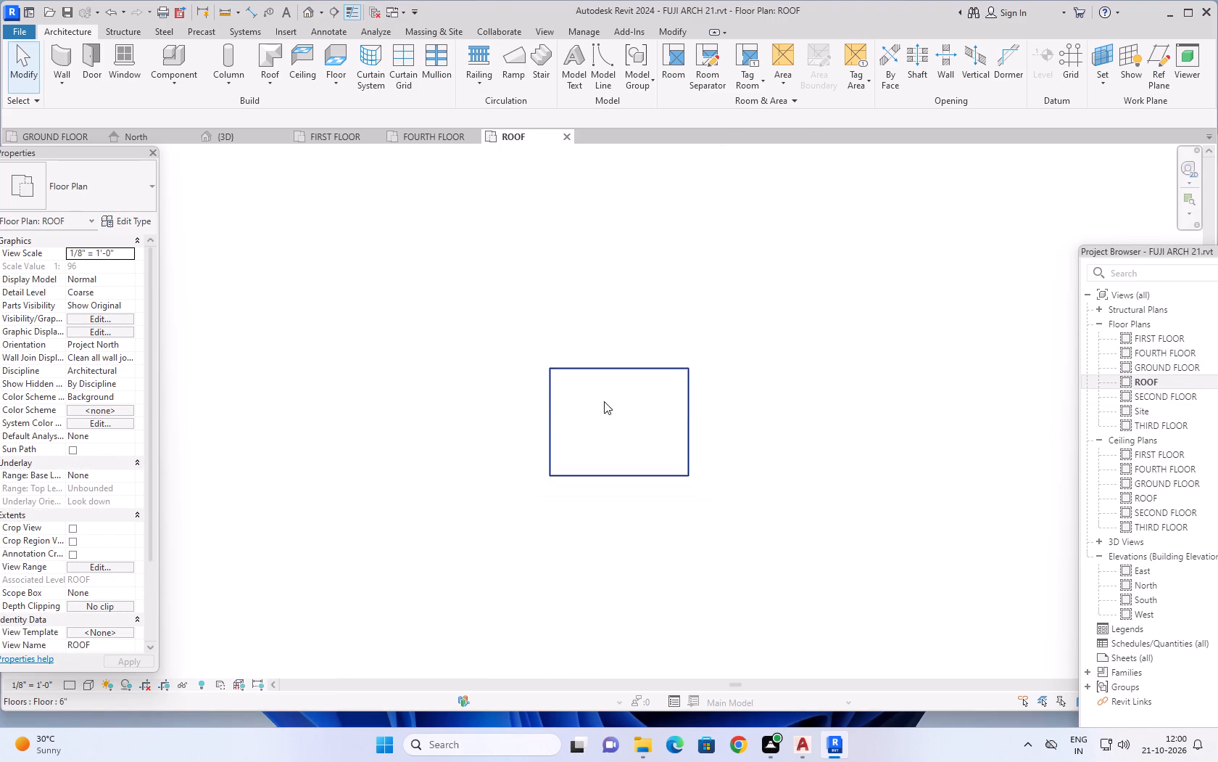
scroll(604, 401, "down", 1)
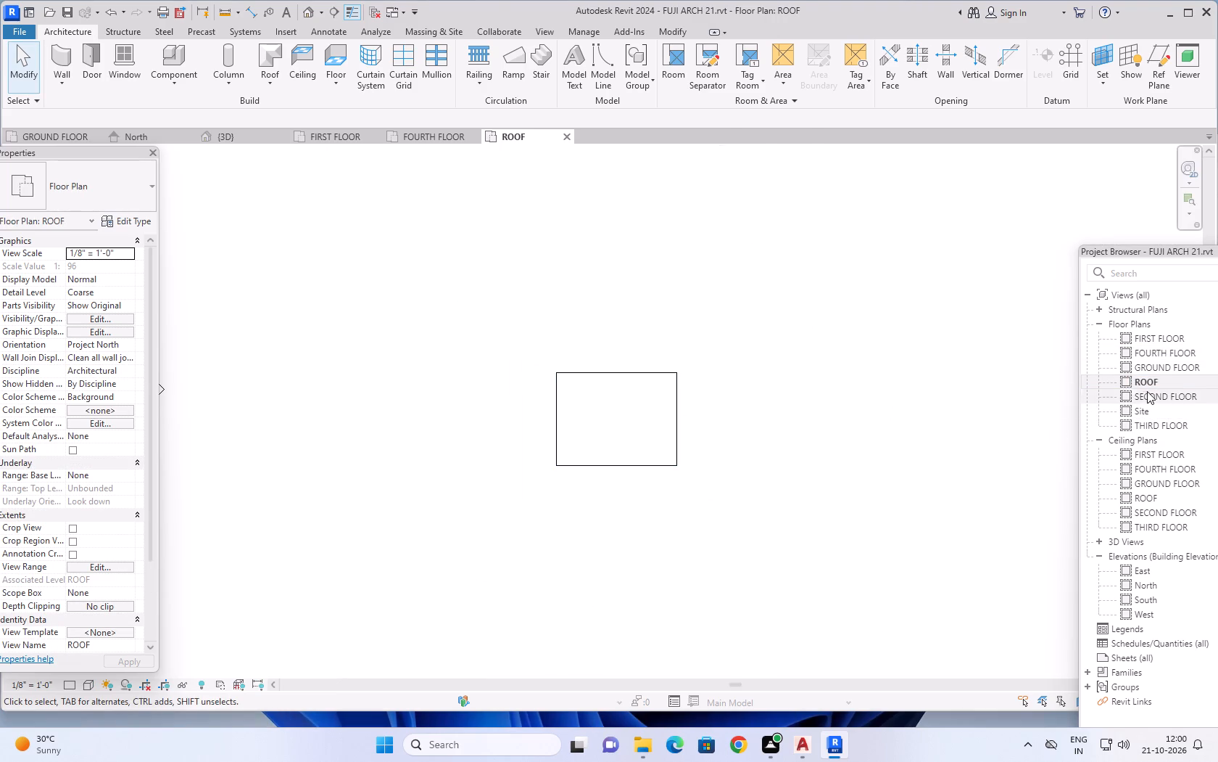
On the FOURTH FLOOR plan, start a 6" floor and sketch its rectangular boundary around the lift's outer walls with a 2' outward offset.
double_click(1156, 353)
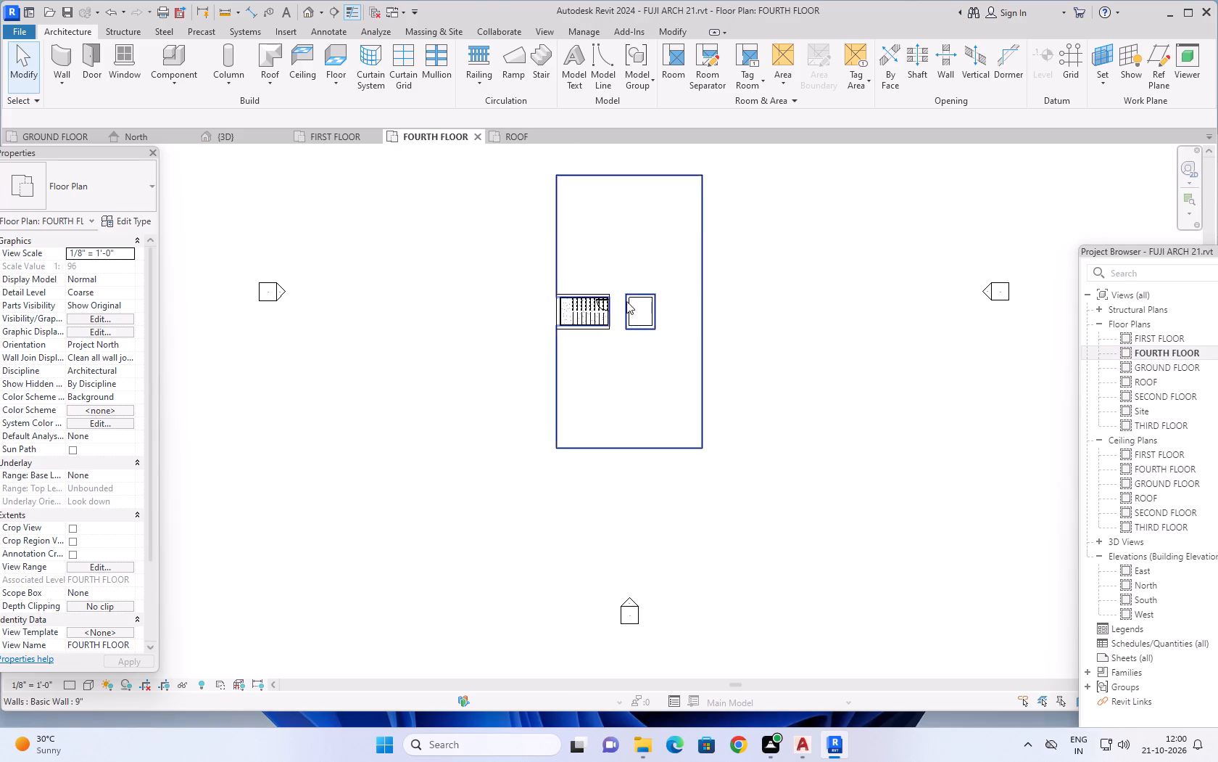
scroll(627, 303, "up", 13)
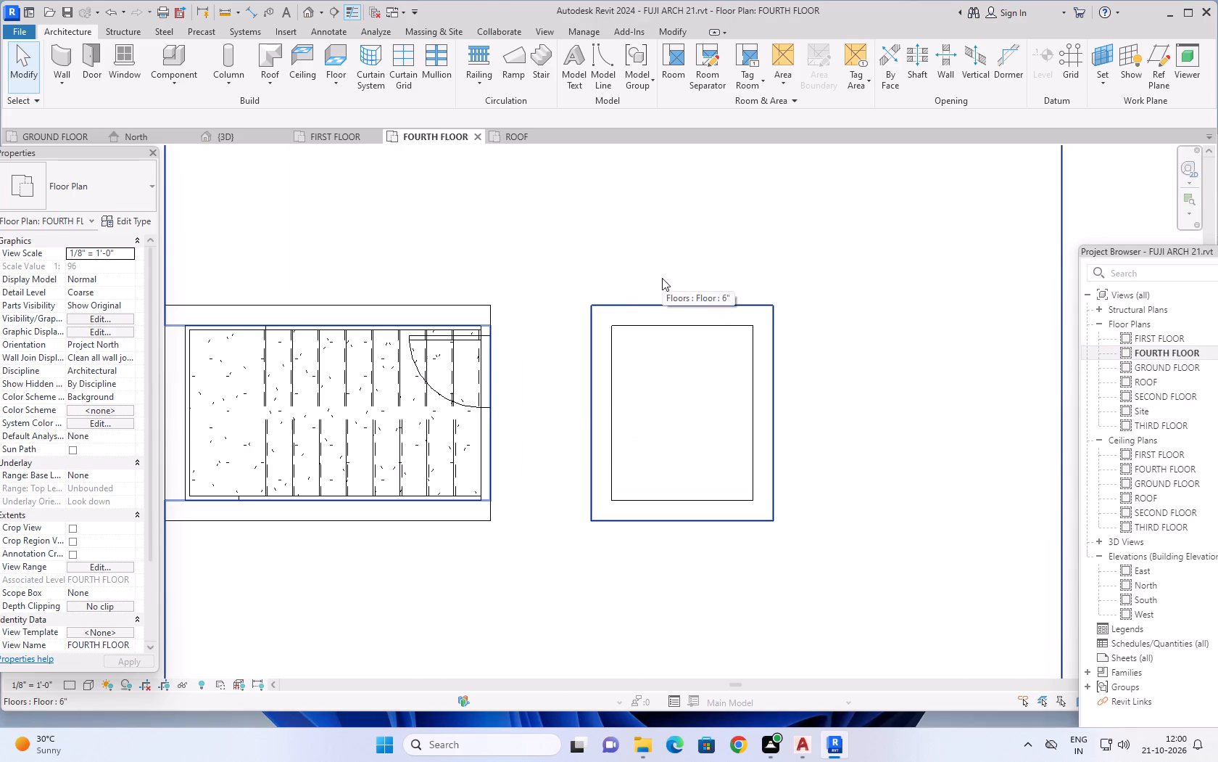
left_click(129, 32)
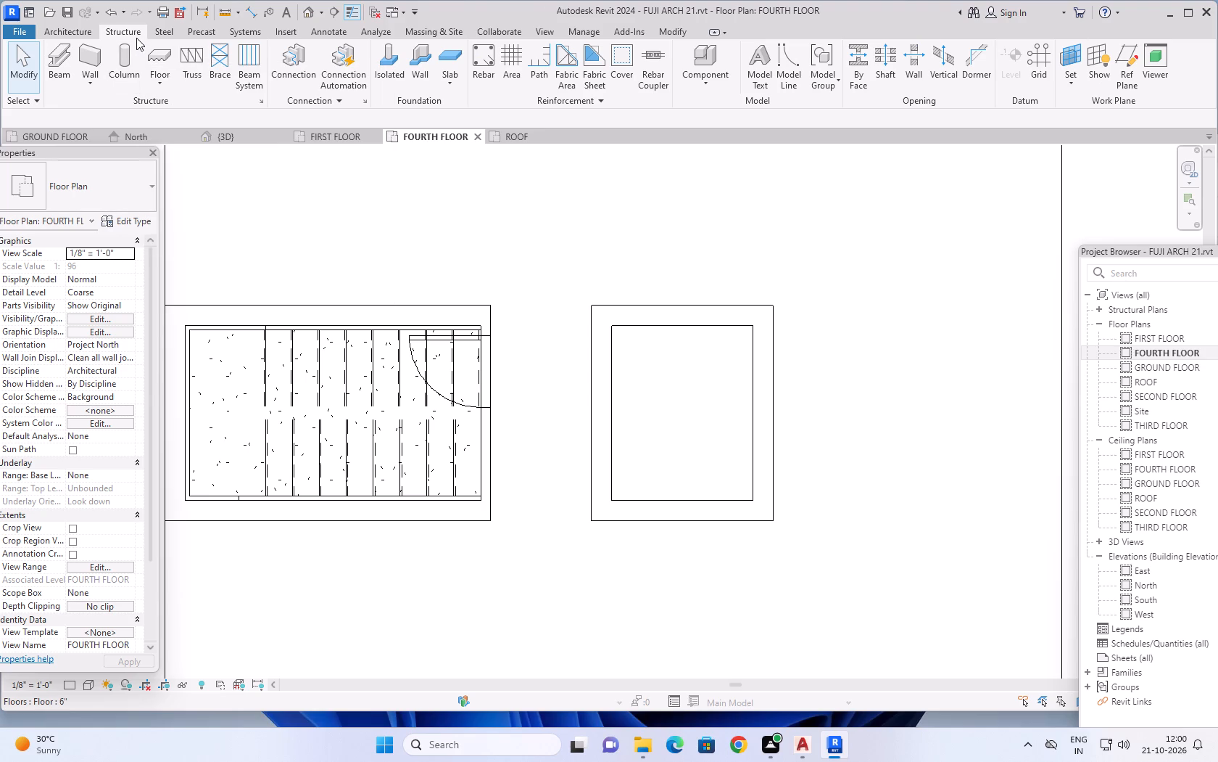
left_click(67, 28)
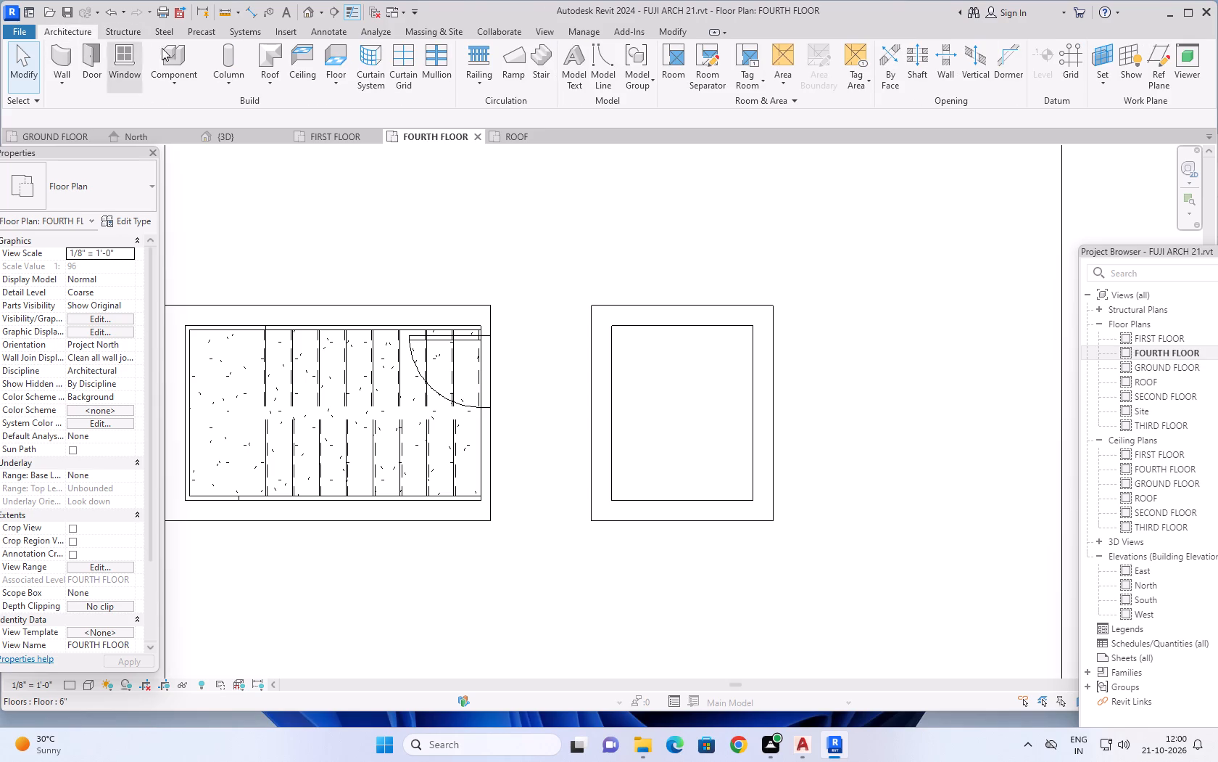
left_click(333, 90)
left_click(335, 111)
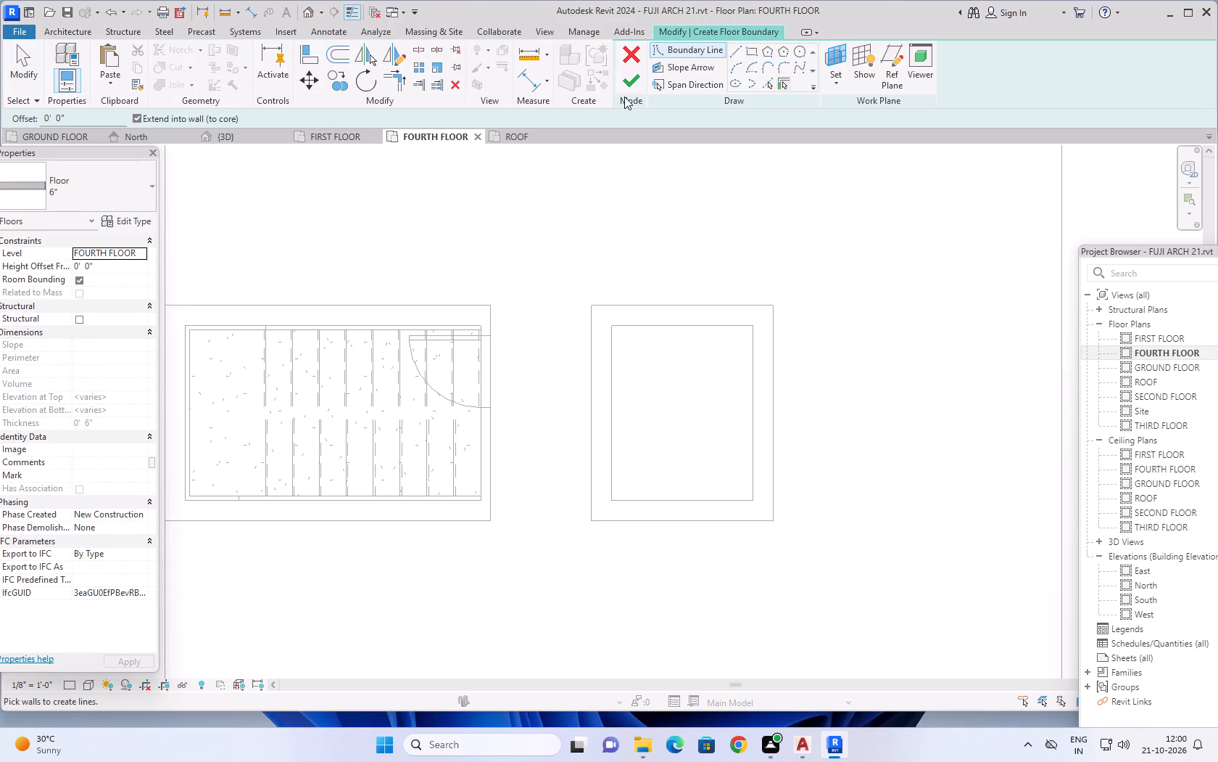
left_click(755, 49)
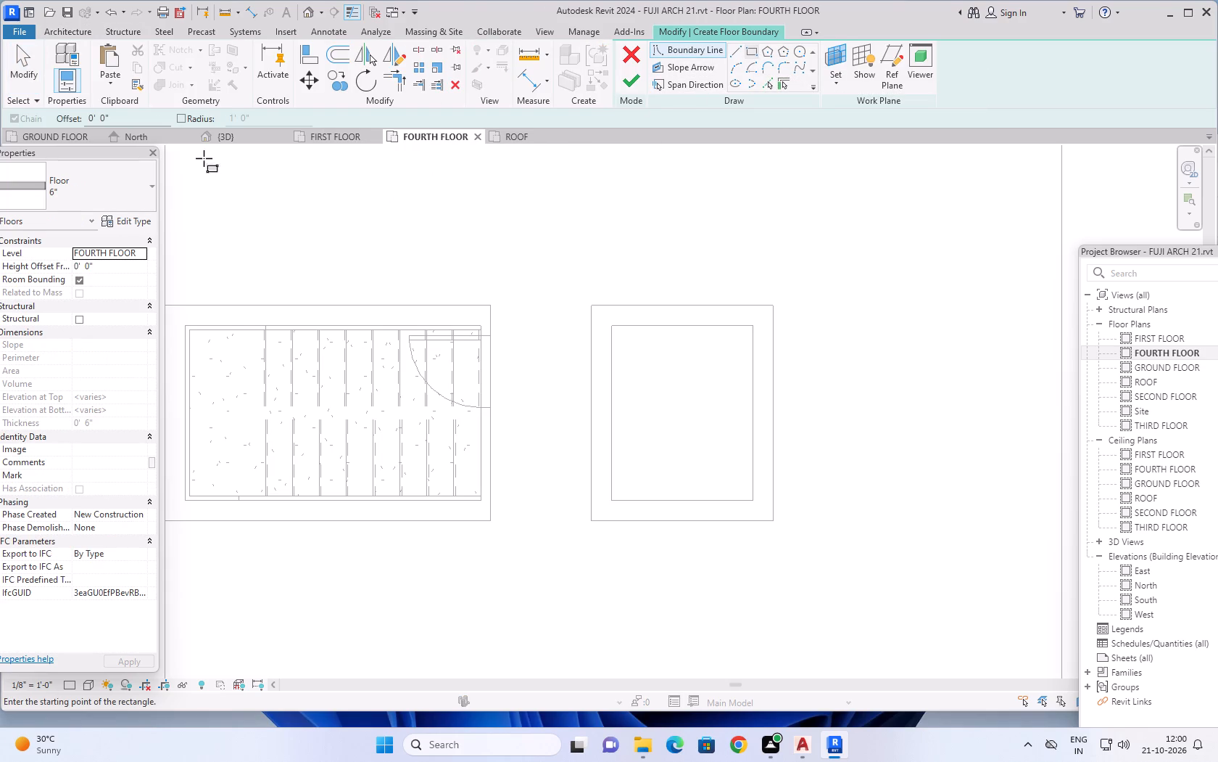
left_click(136, 119)
key("BackSpace")
key("BackSpace")
key("BackSpace")
key("BackSpace")
key("BackSpace")
key("BackSpace")
key("BackSpace")
key("BackSpace")
key("BackSpace")
key("BackSpace")
key("BackSpace")
key("BackSpace")
key("BackSpace")
key("BackSpace")
key("BackSpace")
key("BackSpace")
type("2'")
key("Return")
scroll(550, 322, "up", 3)
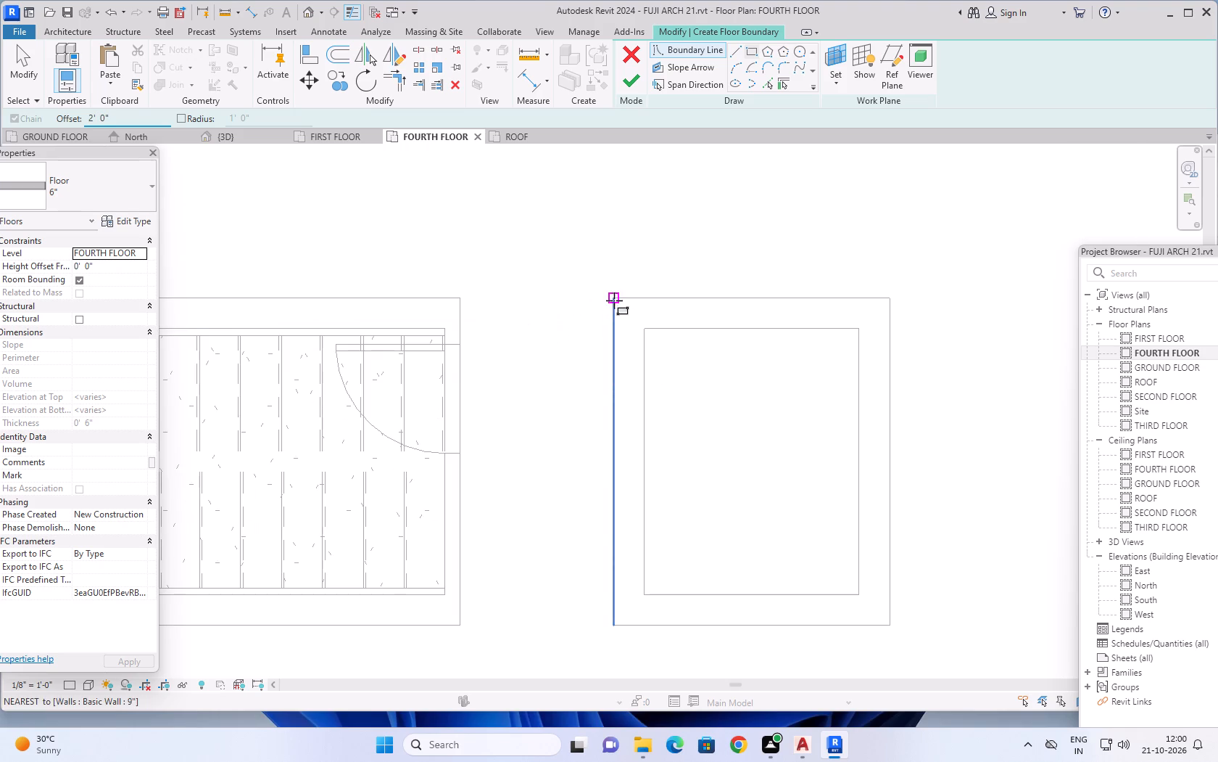
left_click(612, 298)
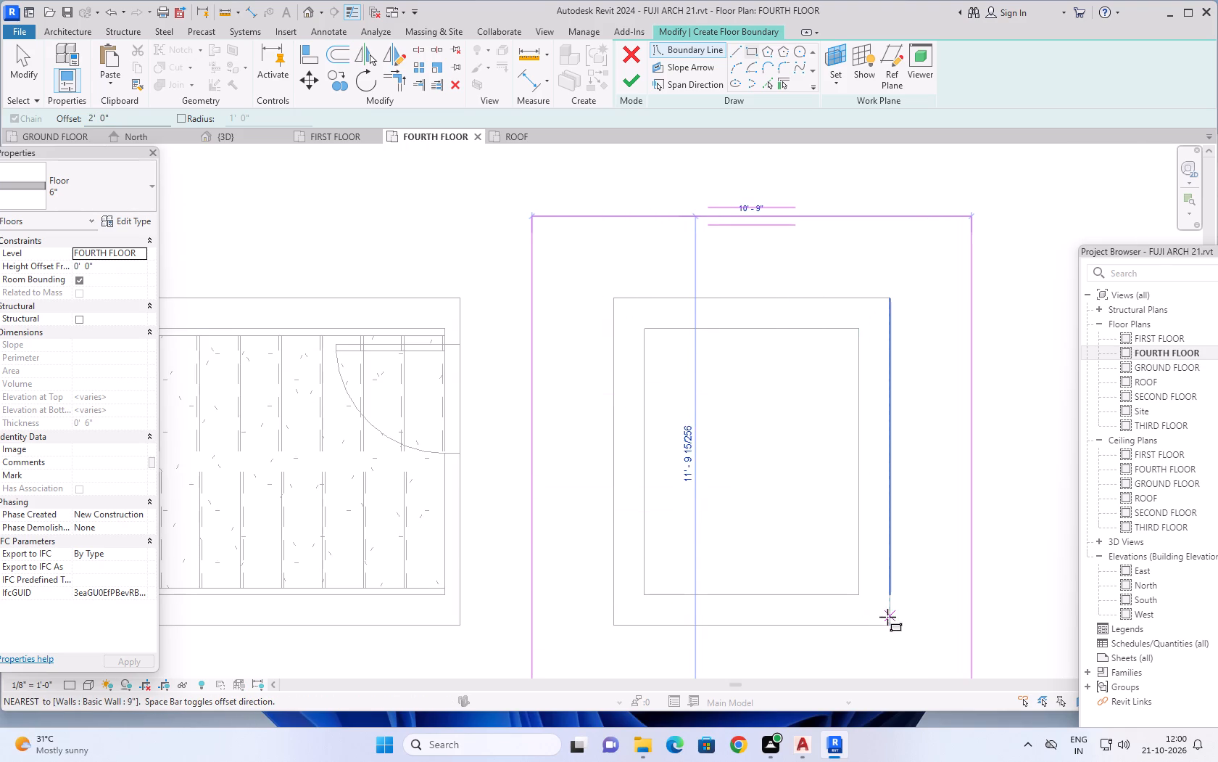
left_click(891, 628)
scroll(607, 517, "down", 3)
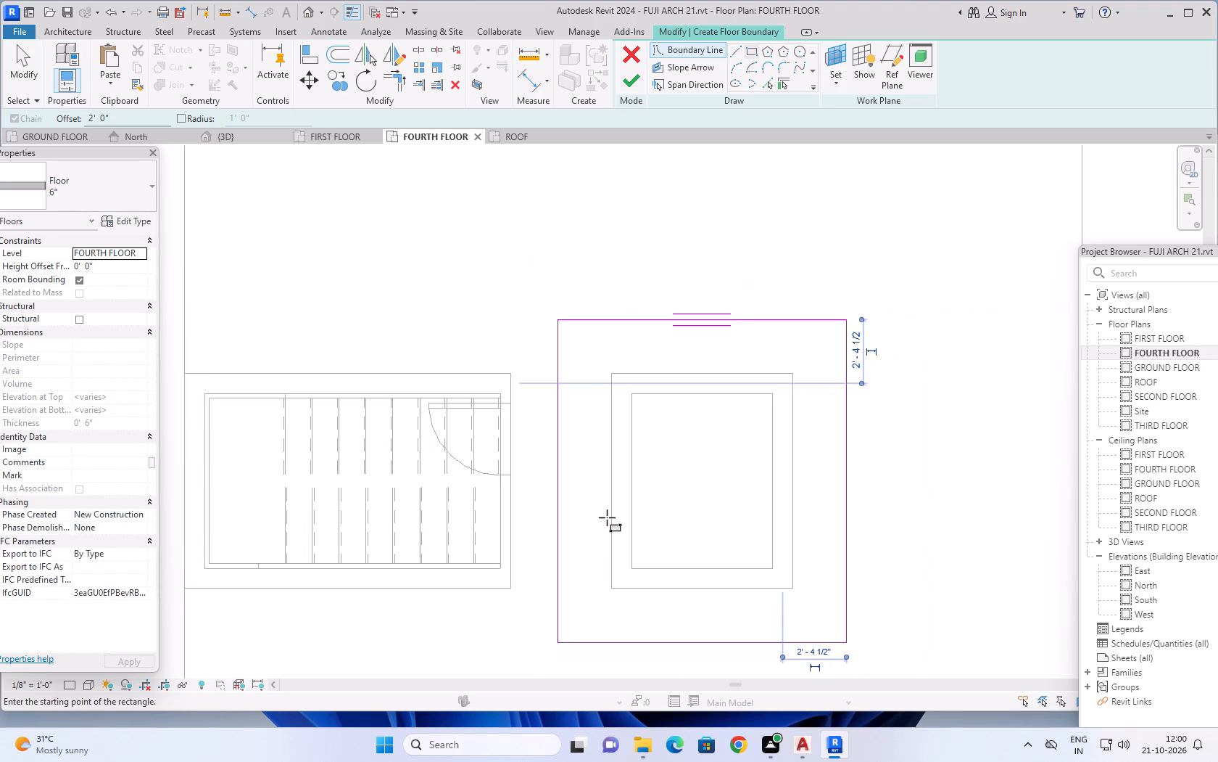
scroll(607, 517, "down", 2)
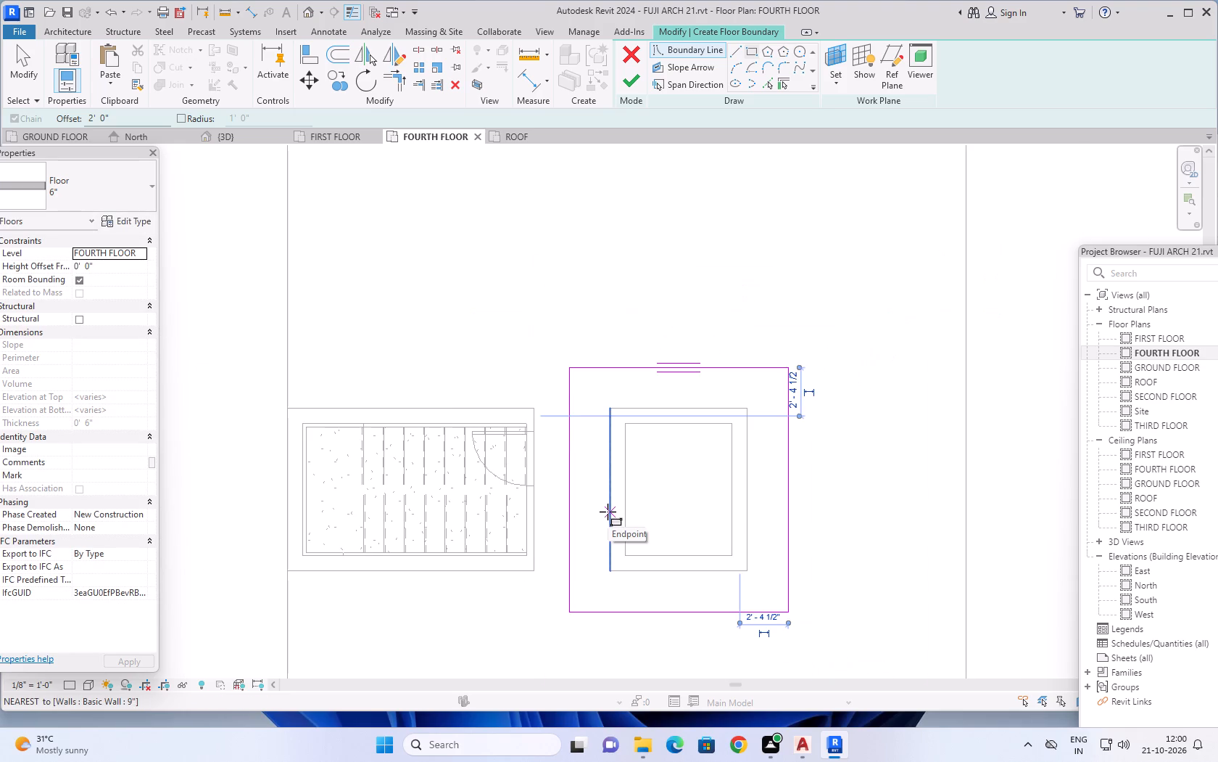
Set the sketch offset to 1'-6", finish the floor around the lift, and clear the selection.
left_click(118, 114)
key("BackSpace")
key("BackSpace")
key("BackSpace")
key("BackSpace")
key("BackSpace")
key("BackSpace")
key("BackSpace")
key("BackSpace")
key("BackSpace")
key("BackSpace")
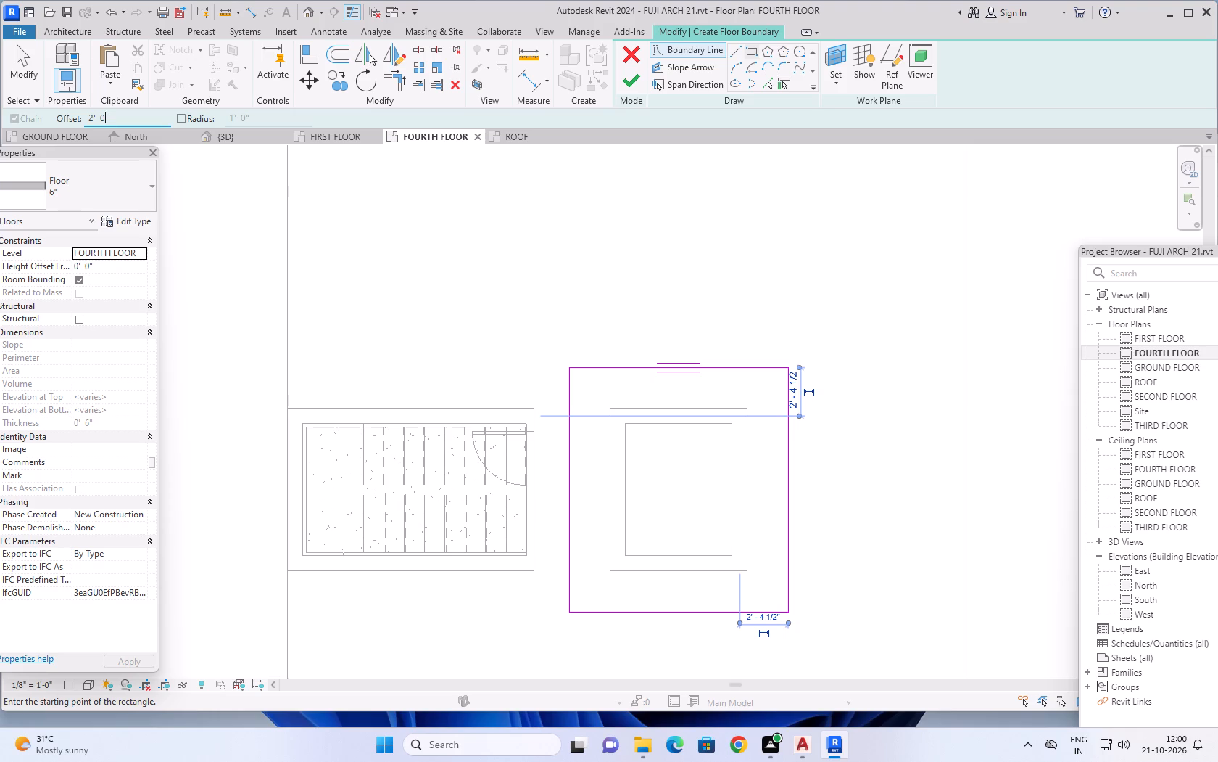
type("1.5'")
key("Return")
left_click(631, 82)
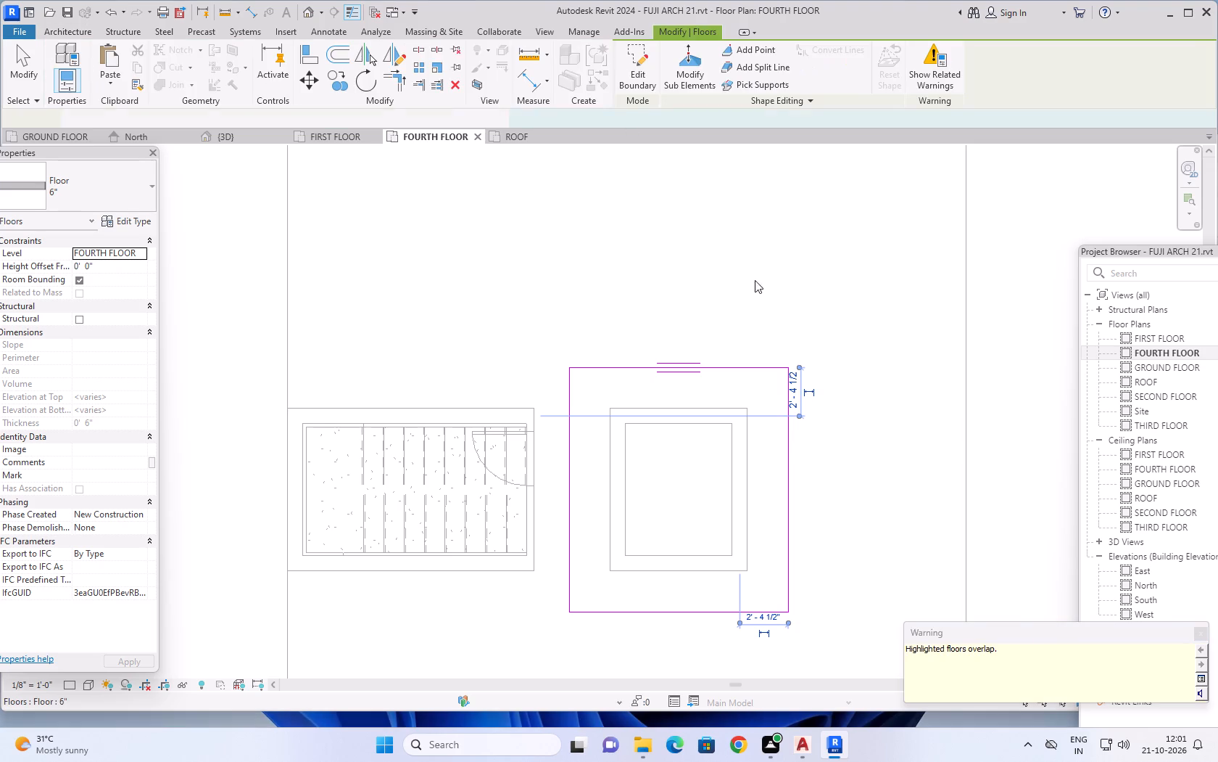
scroll(848, 337, "down", 1)
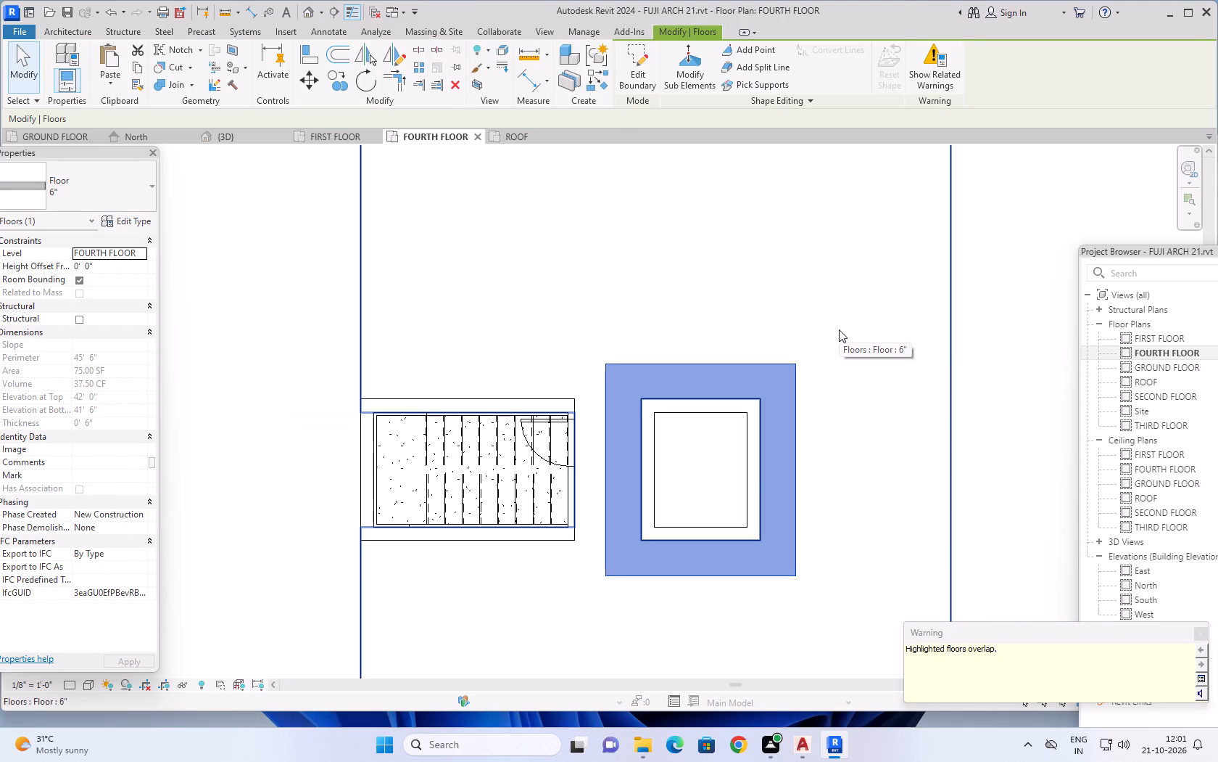
key("Escape")
key("Escape")
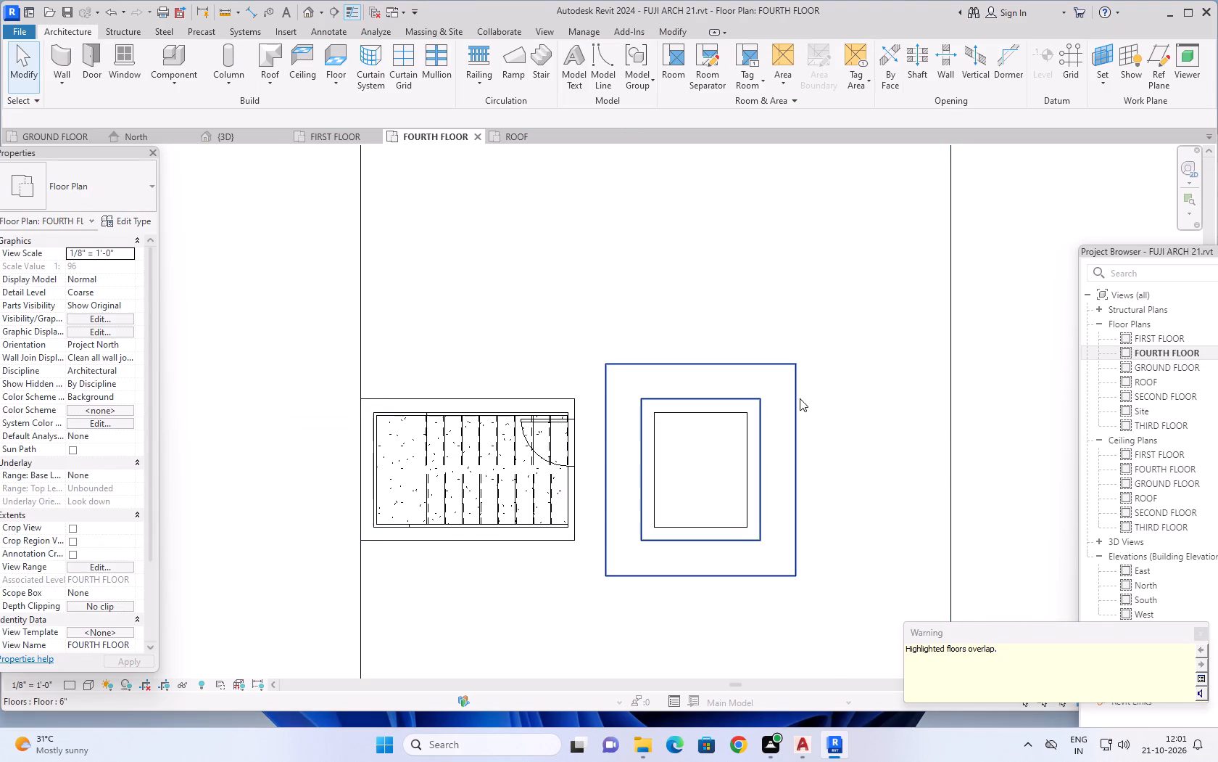
Copy the new lift floor slab and paste it aligned to the ROOF level.
left_click(798, 399)
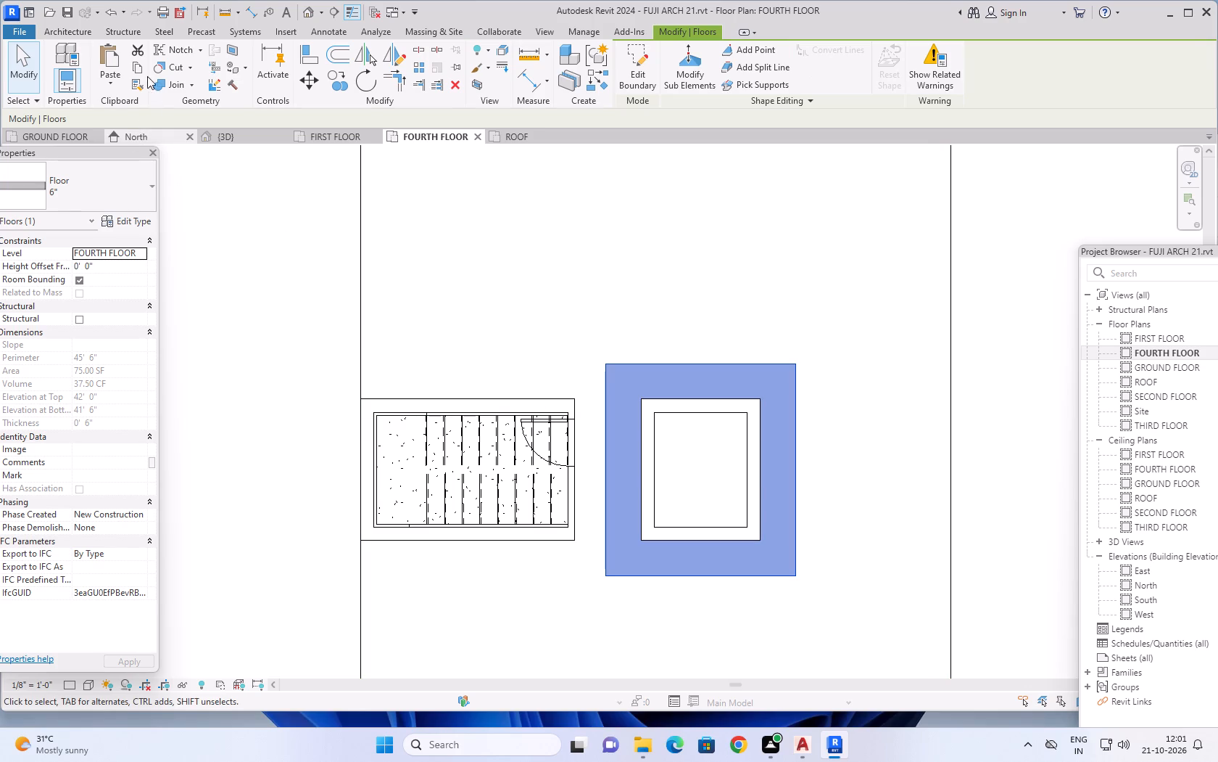
left_click(144, 70)
left_click(109, 86)
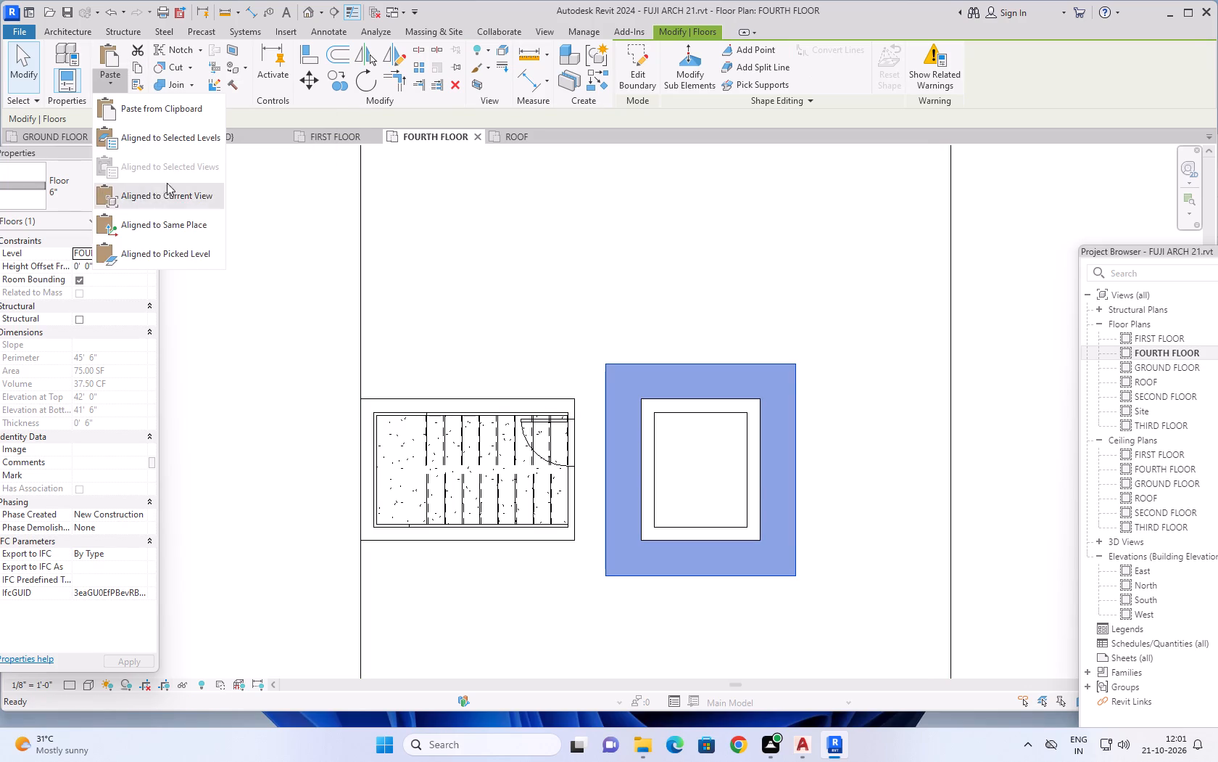
left_click(177, 146)
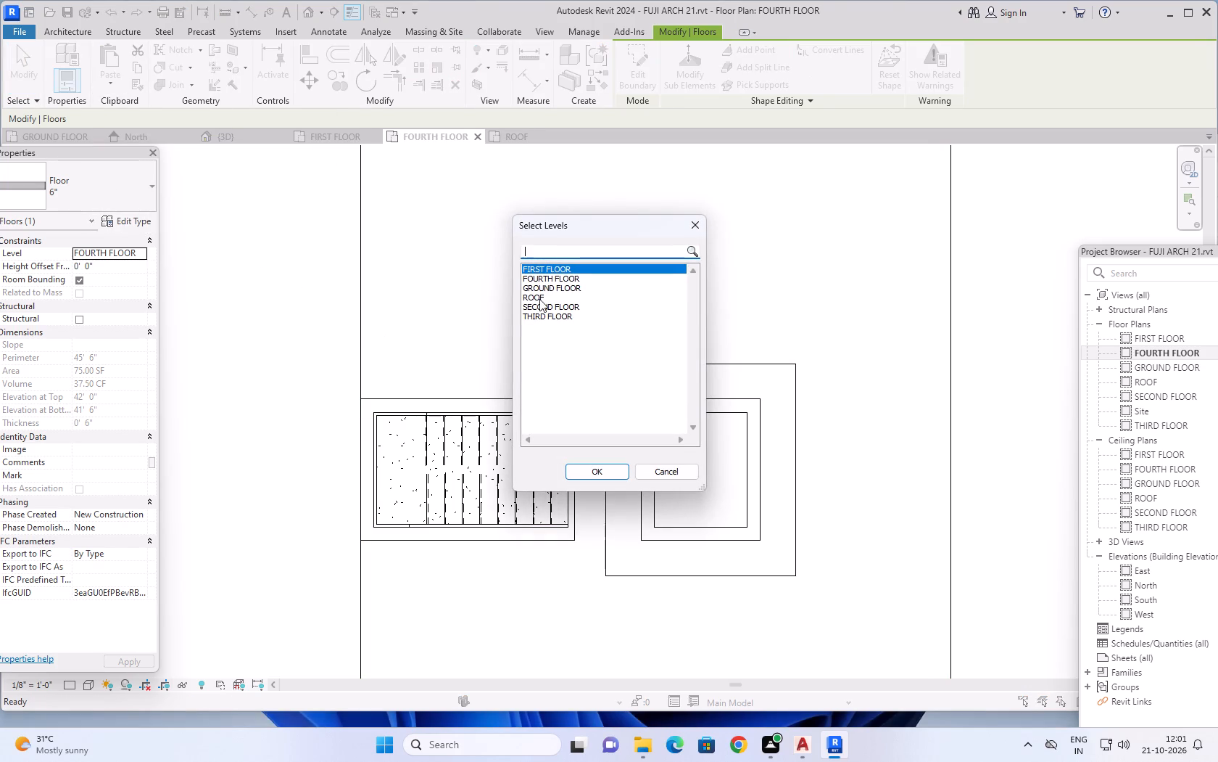
left_click(539, 300)
left_click(591, 471)
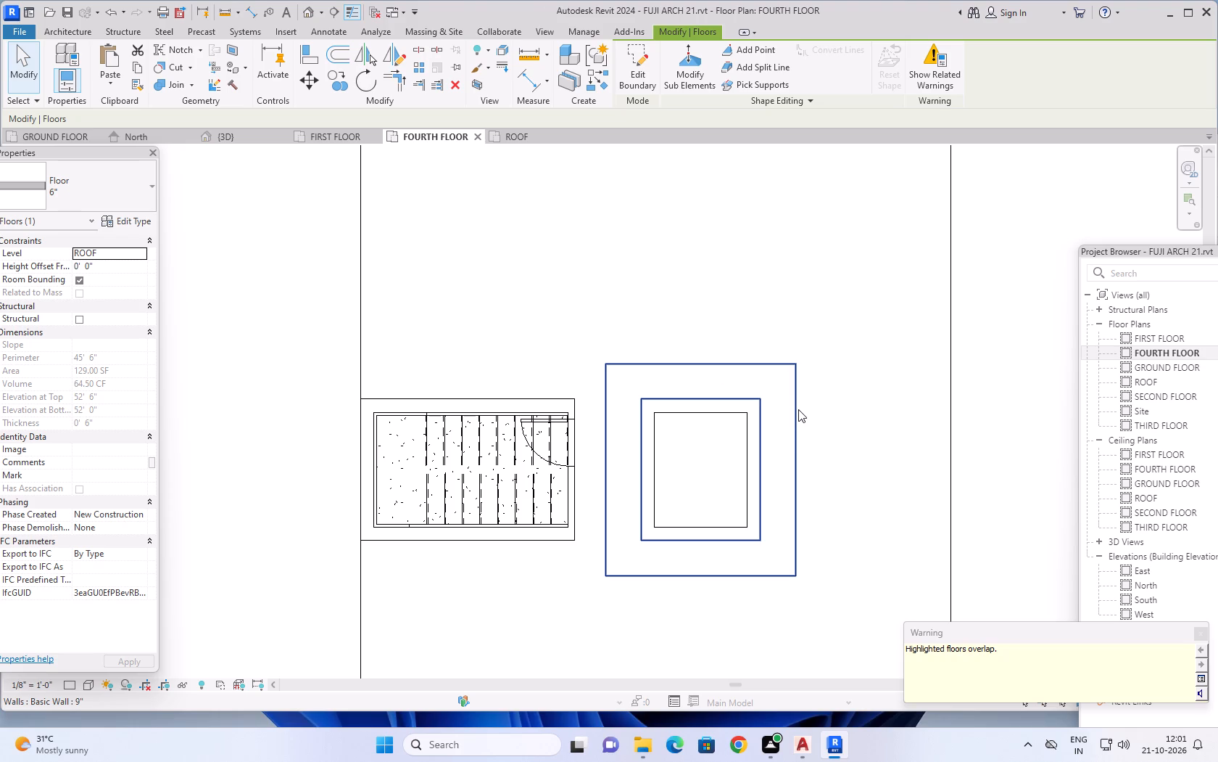
key("Escape")
key("Escape")
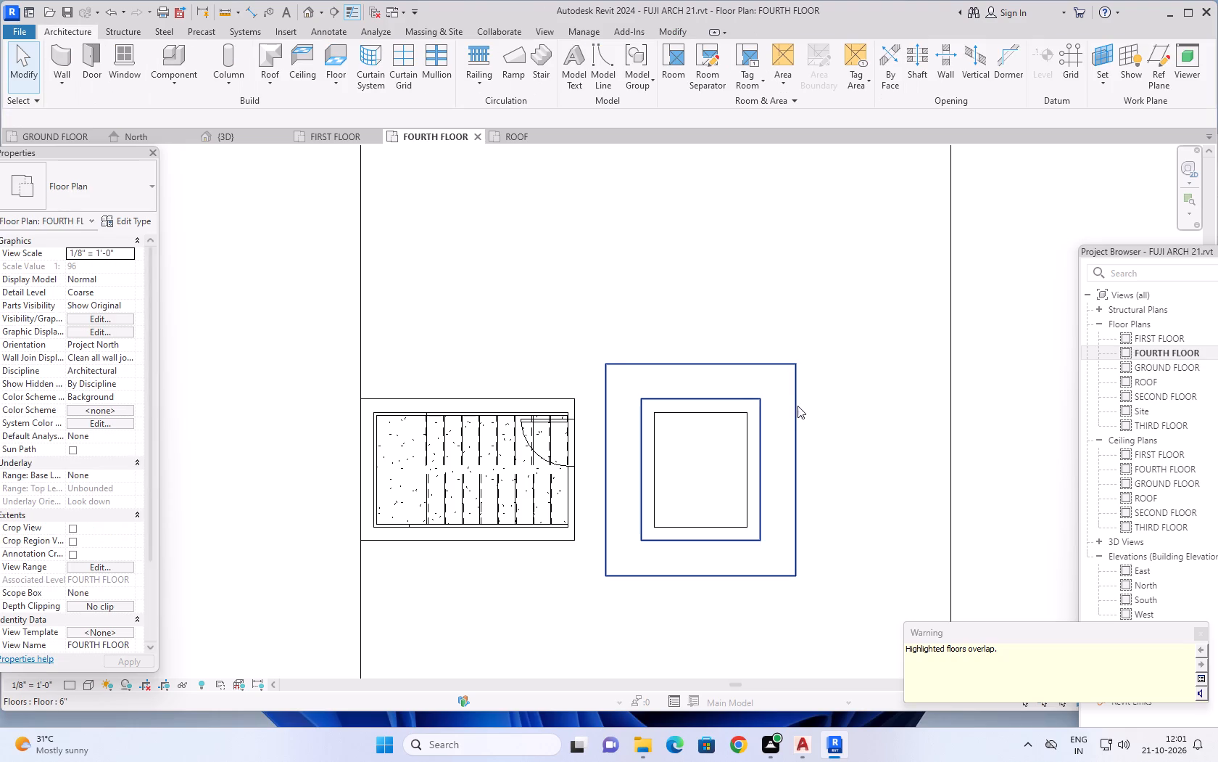
Delete the original lift slab on the FOURTH FLOOR level.
left_click(792, 417)
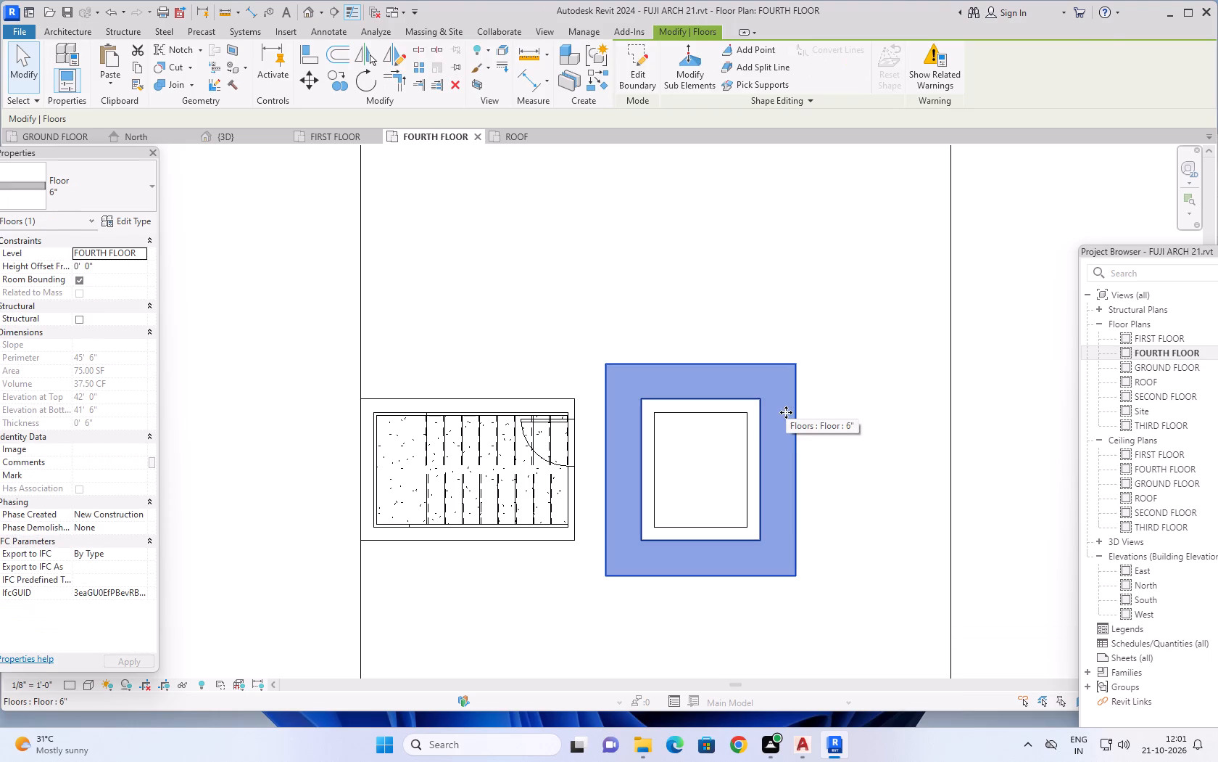
key("Delete")
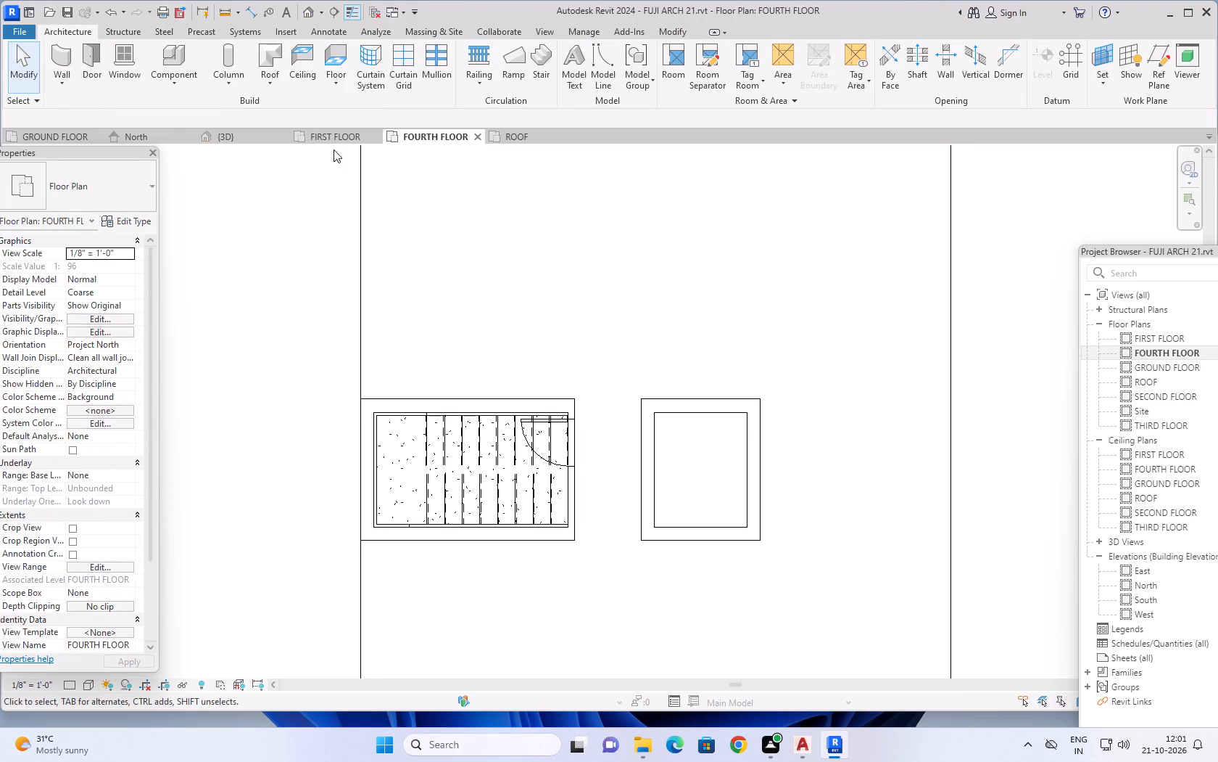
Select the lift's ROOF-level slab in the 3D view and open its boundary for editing on the FOURTH FLOOR plan.
left_click(217, 128)
left_click(226, 139)
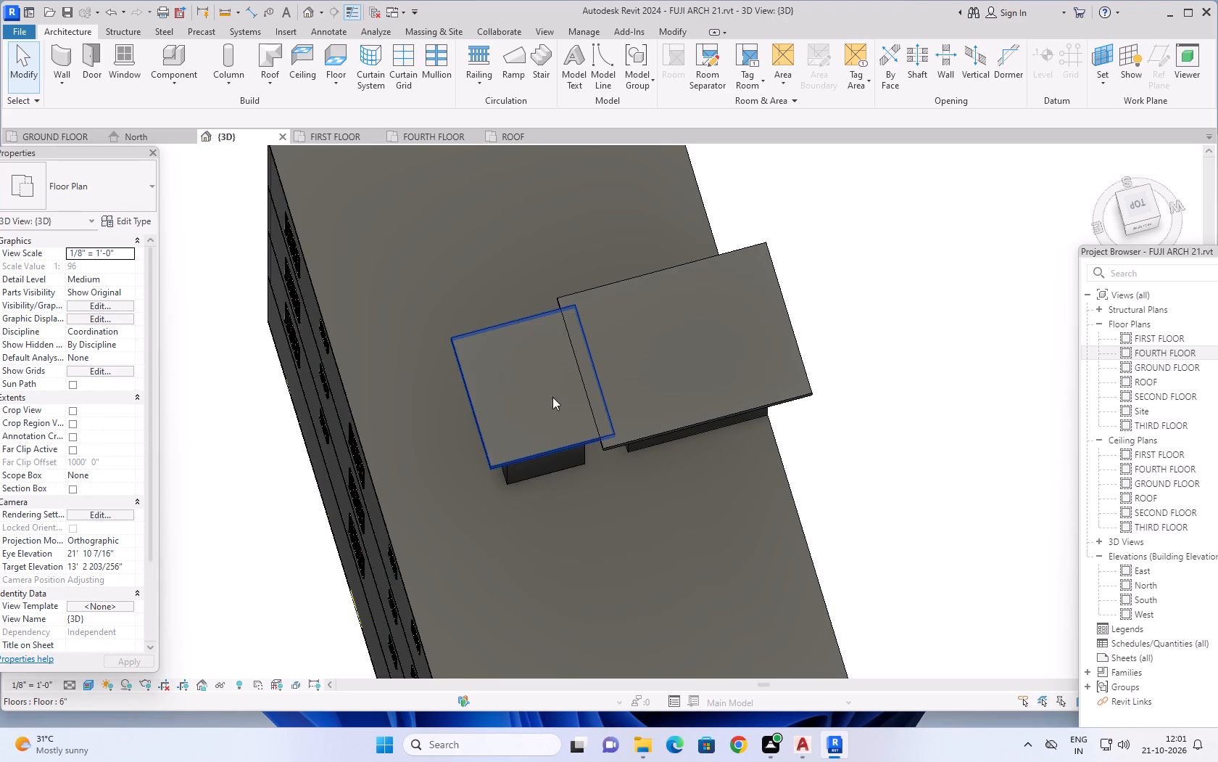
scroll(629, 418, "down", 1)
middle_click_drag(744, 464, 574, 421)
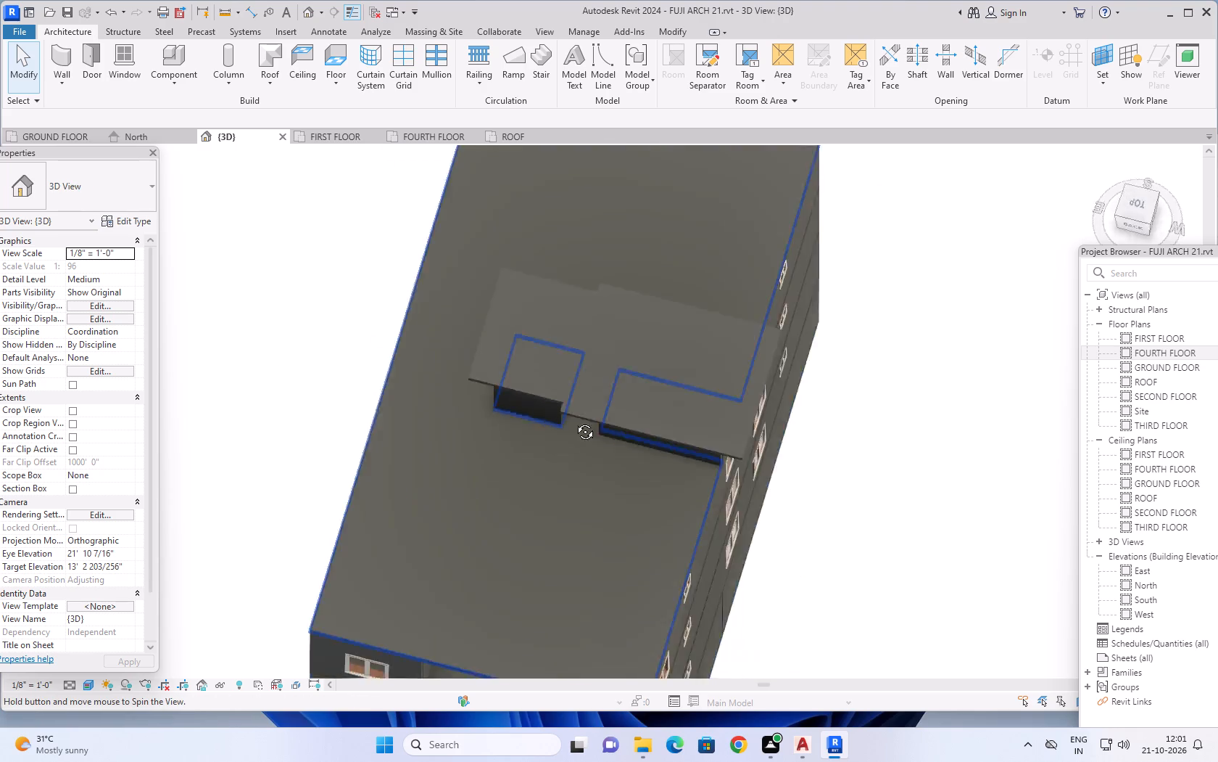
middle_click_drag(574, 421, 724, 176)
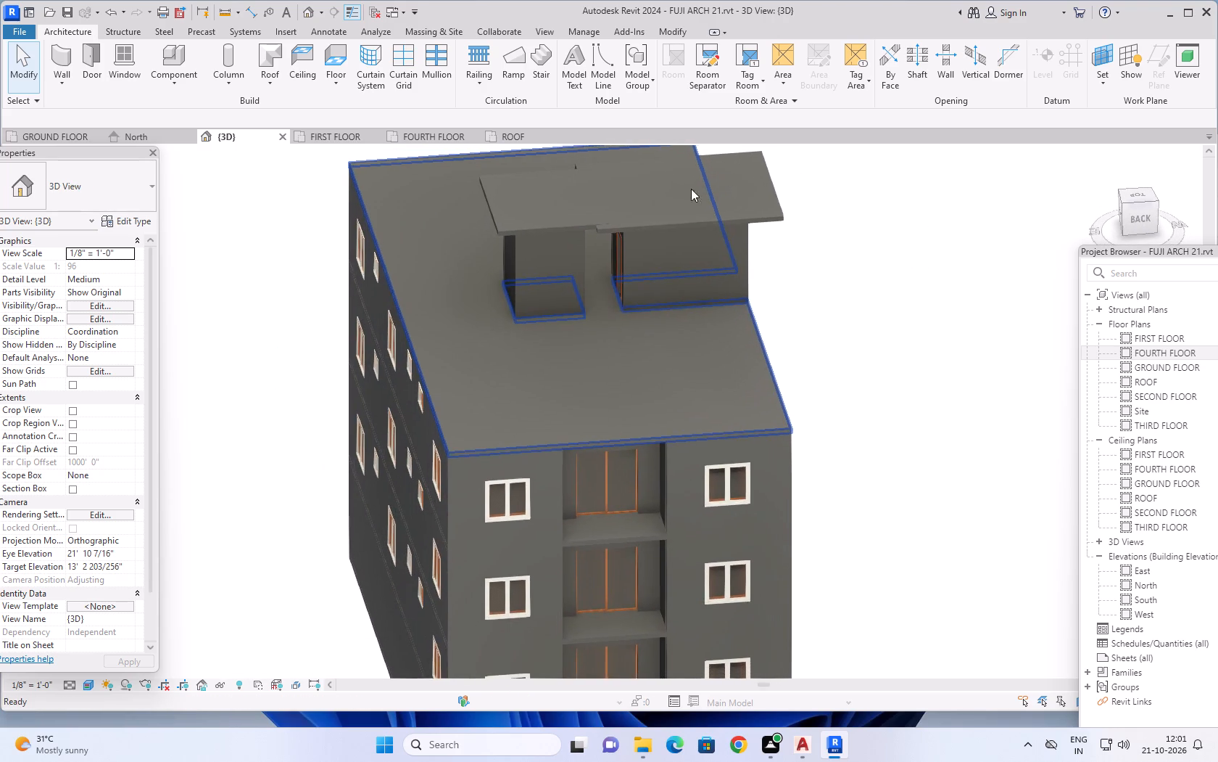
scroll(595, 231, "up", 2)
left_click(547, 226)
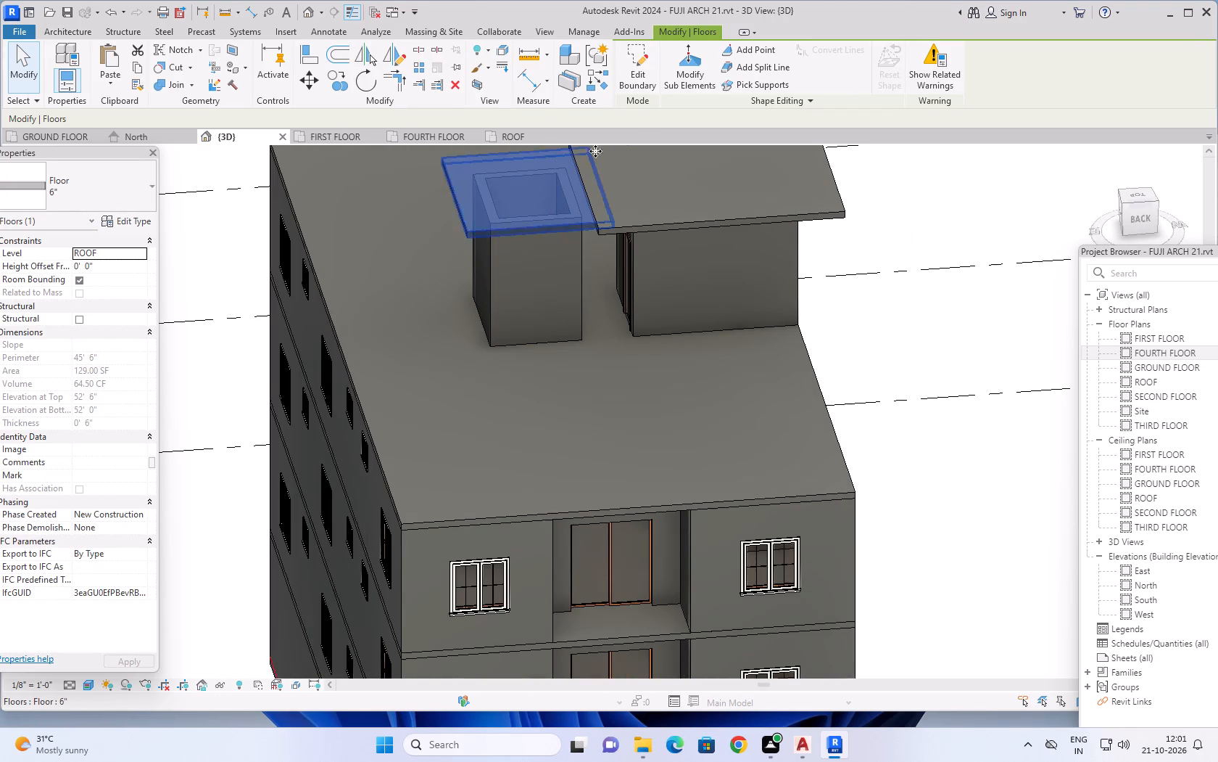
left_click(639, 70)
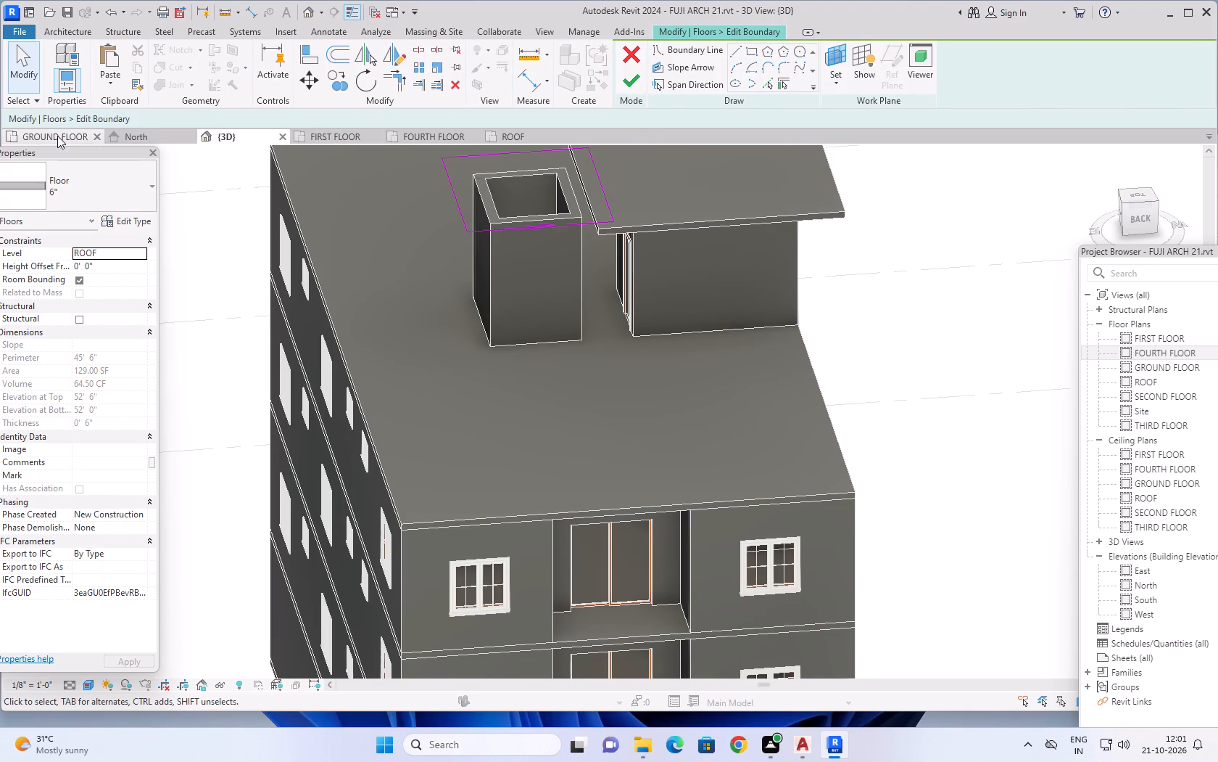
left_click(422, 134)
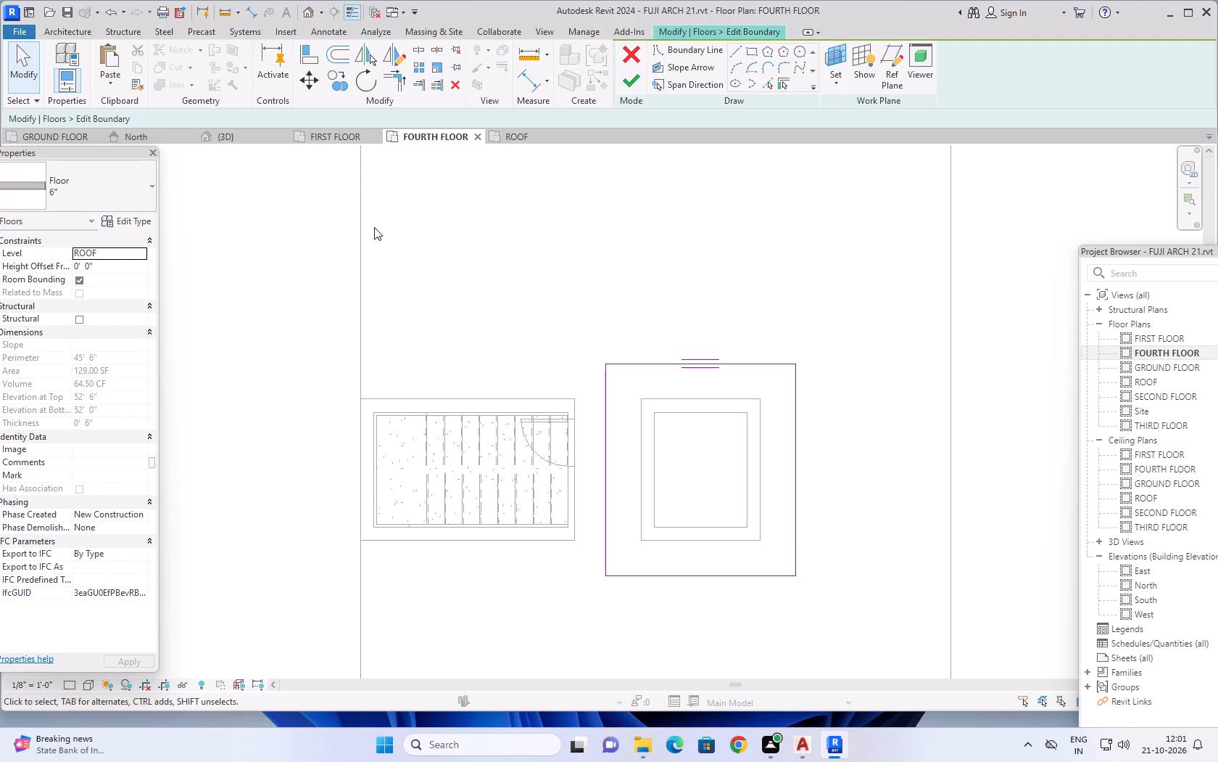
scroll(663, 328, "up", 2)
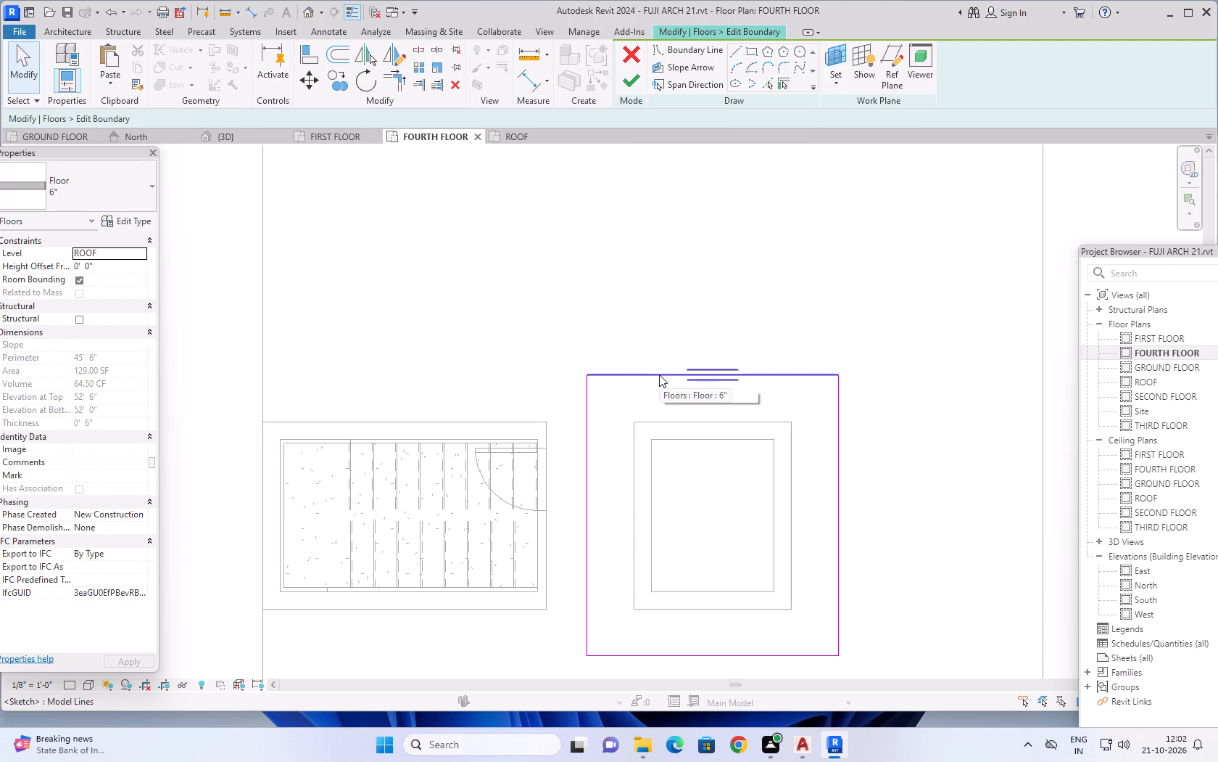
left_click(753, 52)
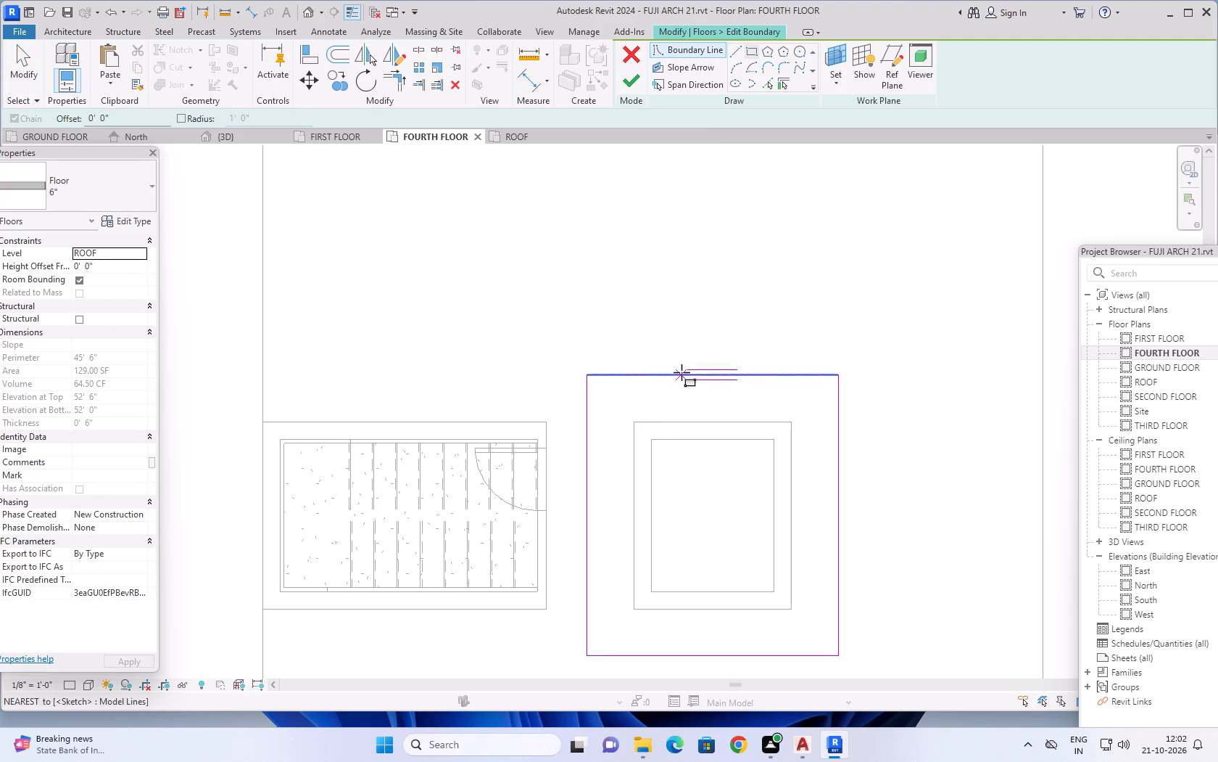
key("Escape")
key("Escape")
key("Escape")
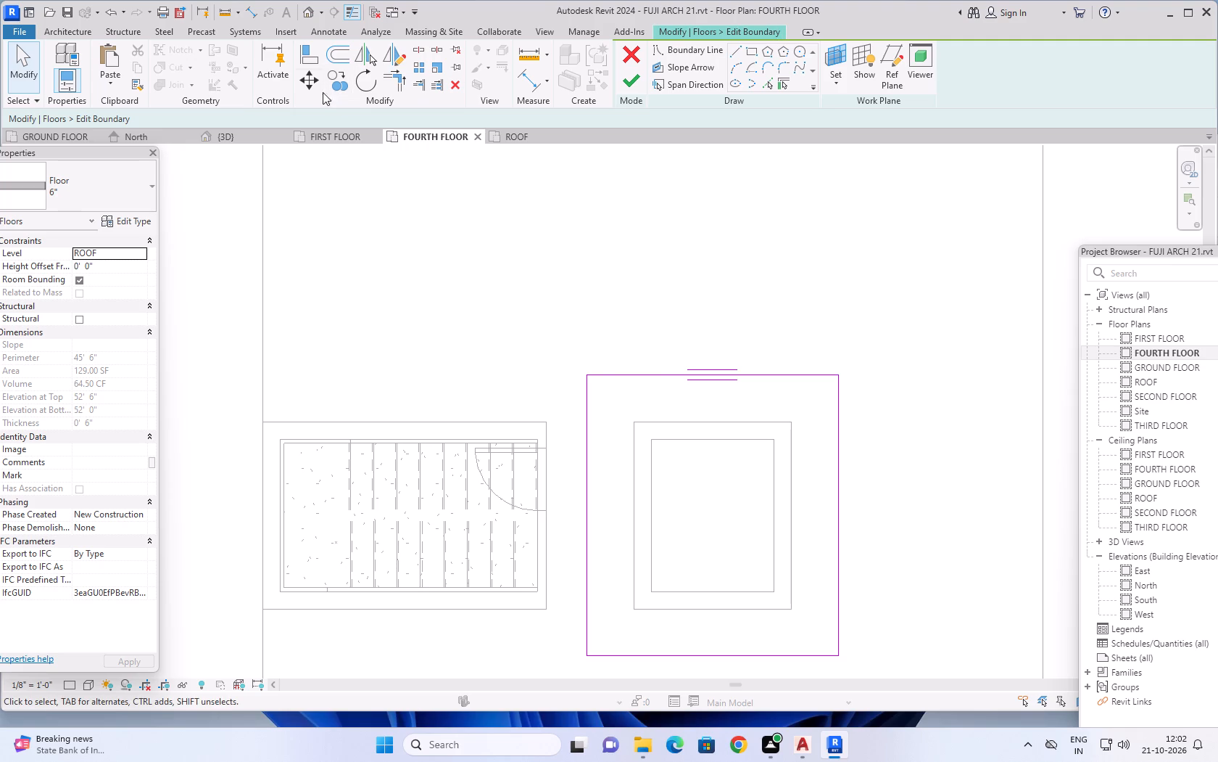
Align all four boundary lines of the lift slab with the outer faces of the lift walls and finish the boundary edit.
left_click(314, 59)
left_click(705, 419)
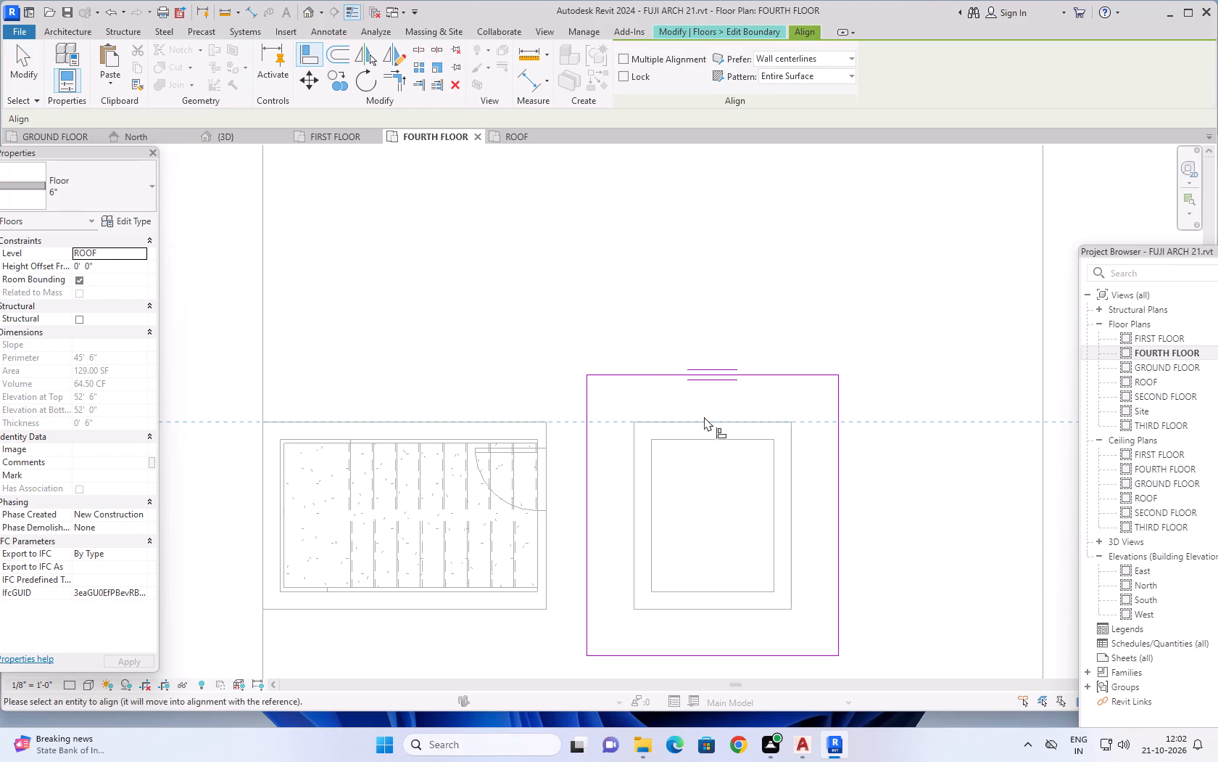
left_click(655, 370)
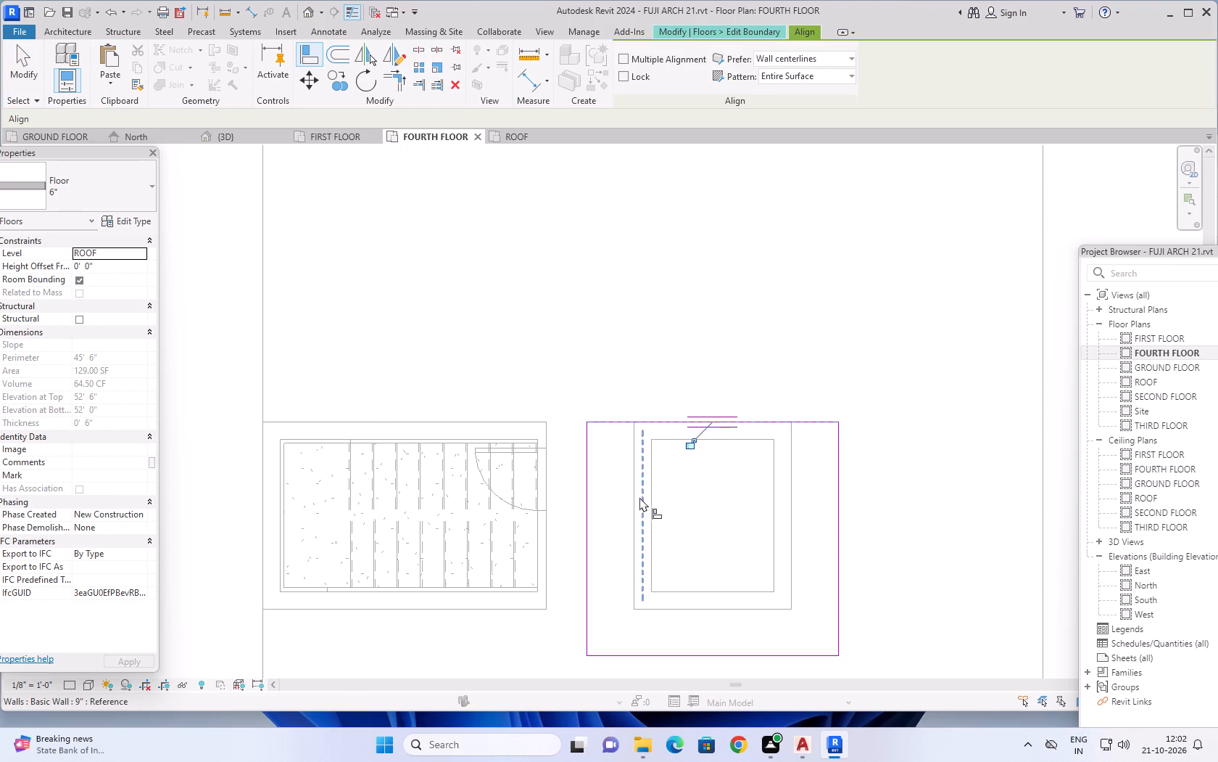
left_click(632, 500)
left_click(587, 515)
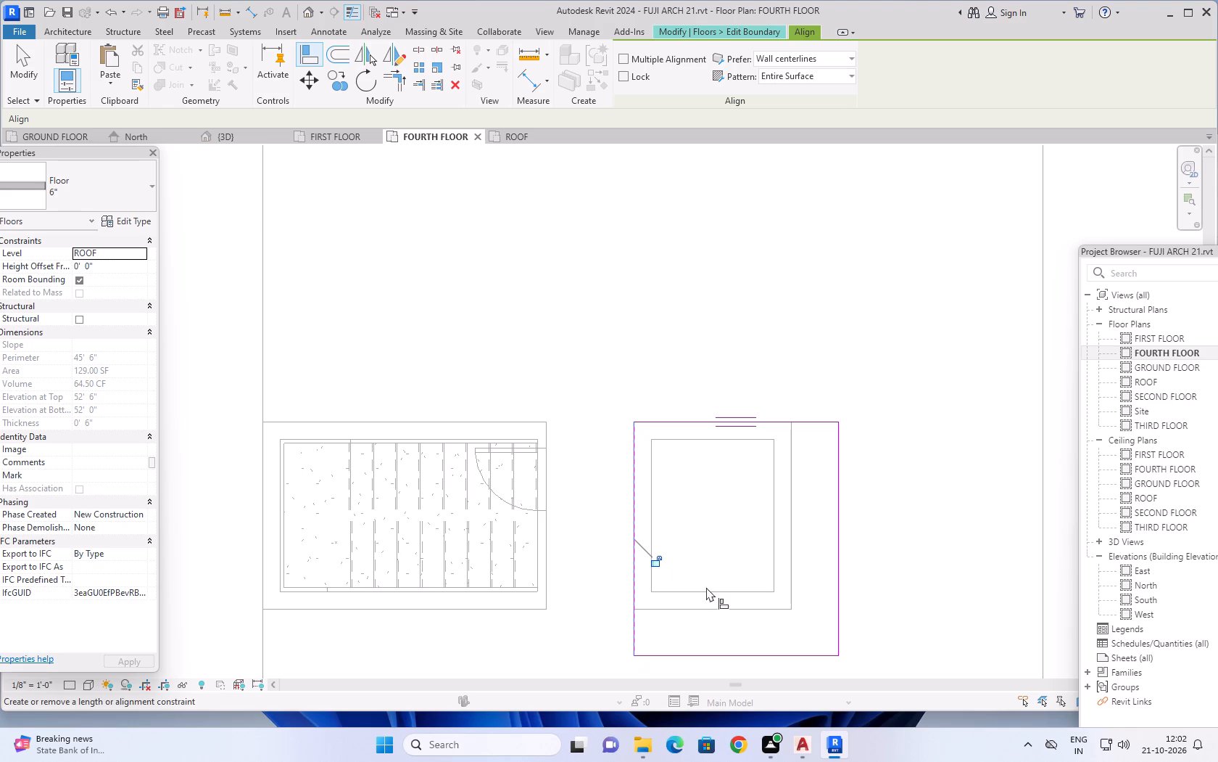
left_click(705, 607)
left_click(697, 654)
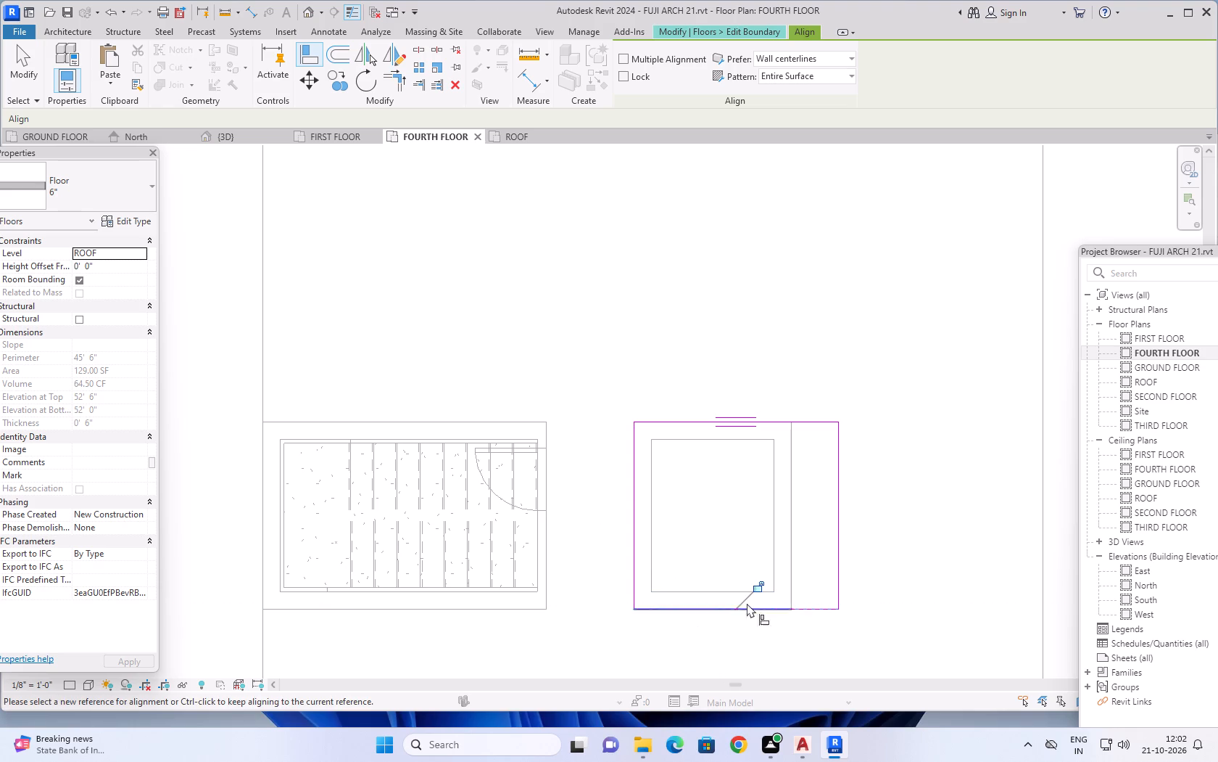
left_click(790, 530)
left_click(837, 520)
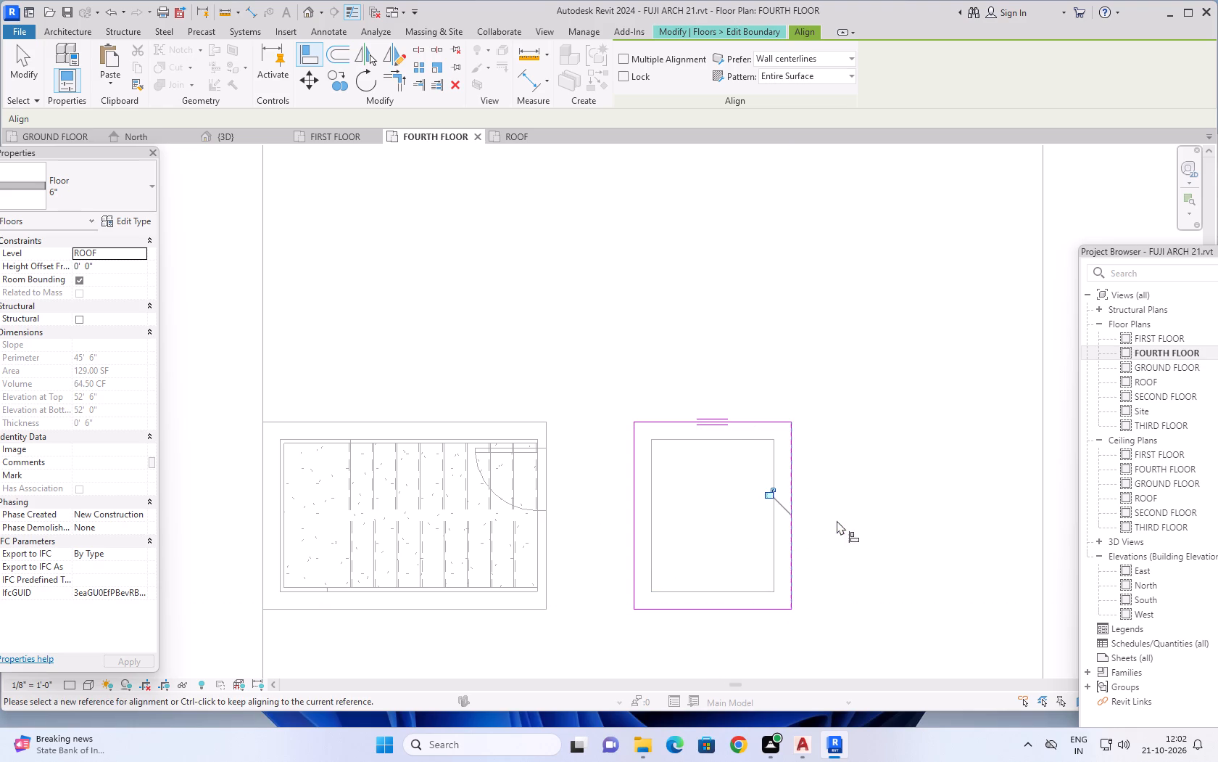
scroll(563, 390, "down", 2)
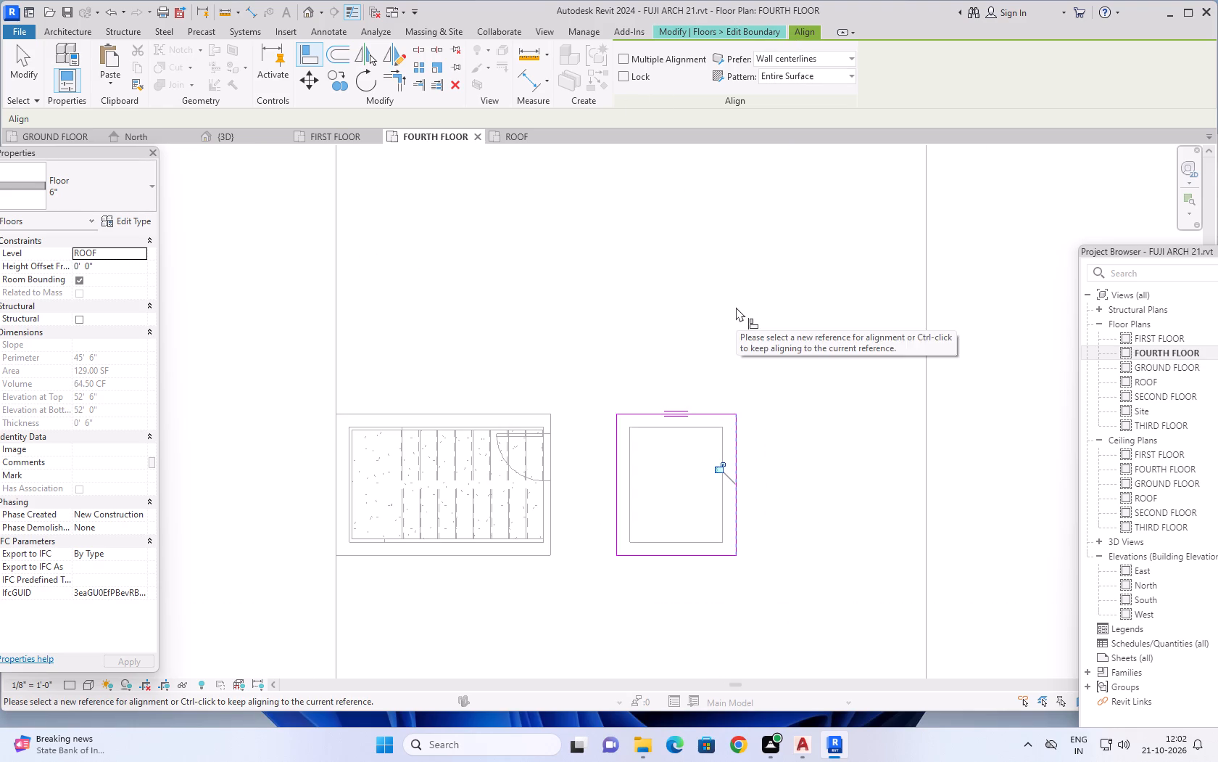
left_click(753, 33)
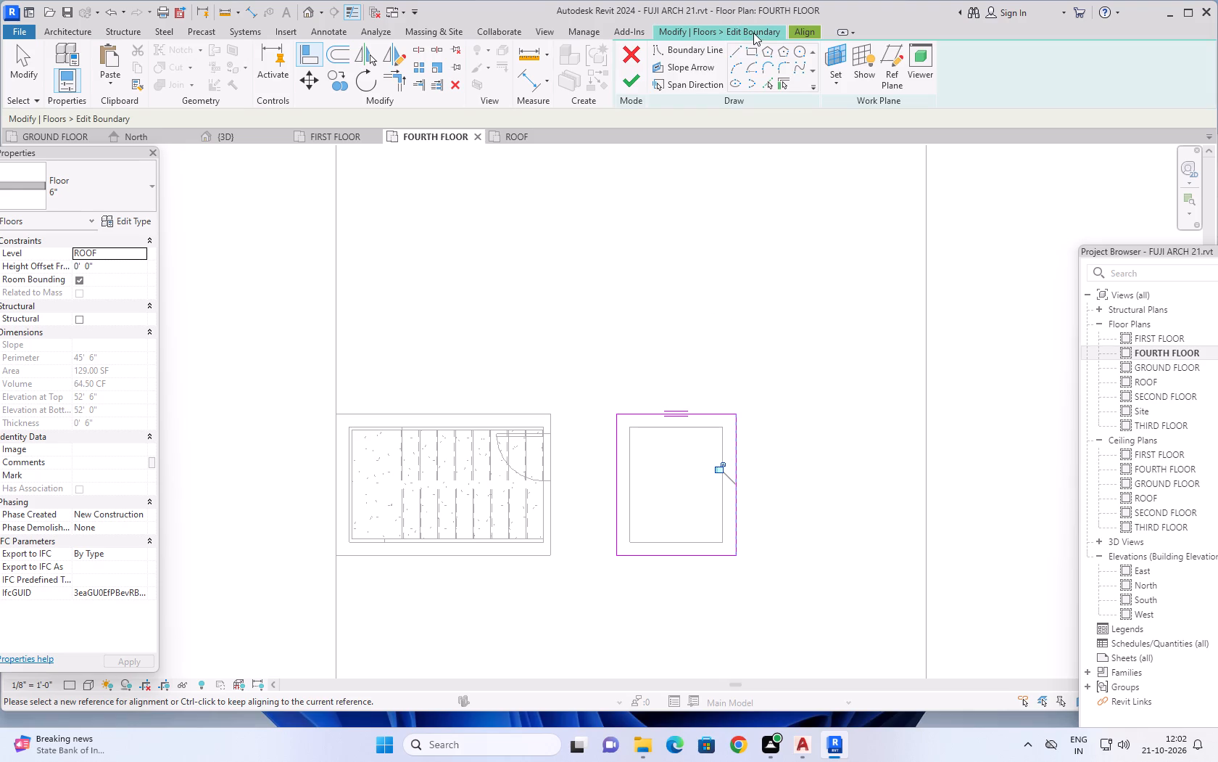
left_click(631, 81)
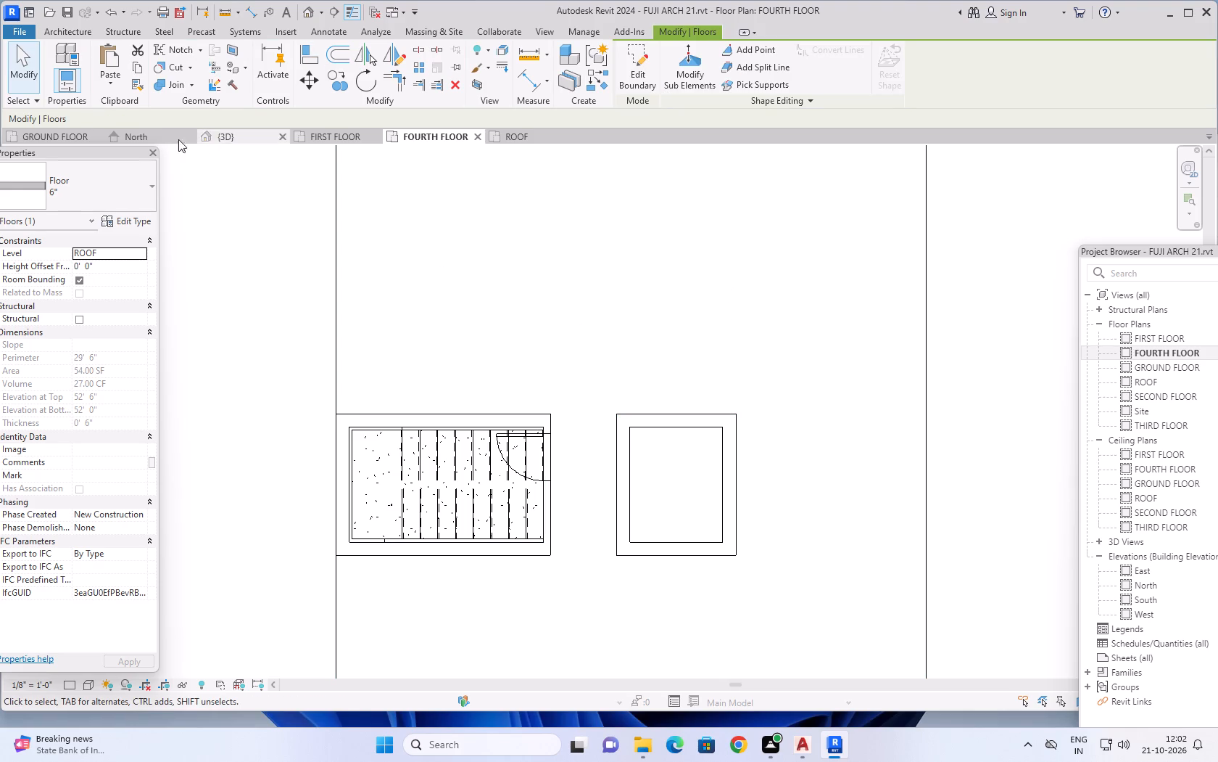
Inspect the lift slab and the staircase's roof slab on the rooftop from several sides in the 3D view.
left_click(218, 136)
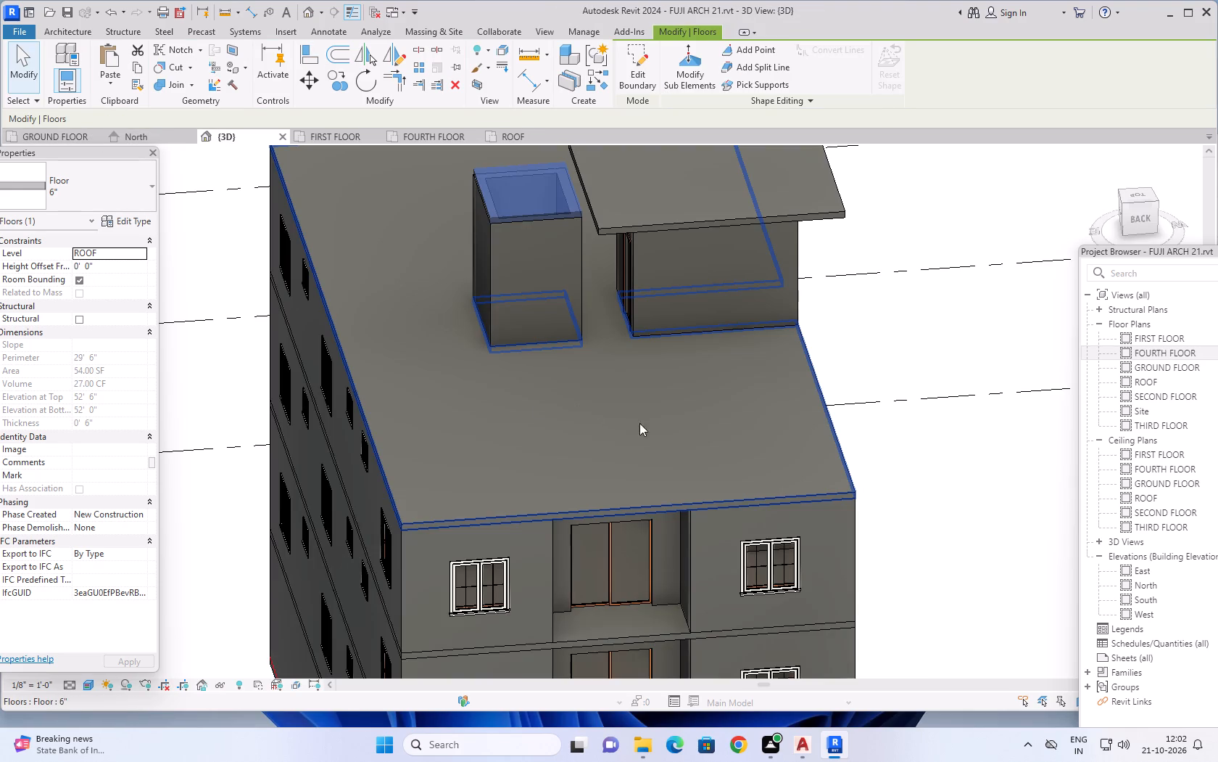
key("Escape")
key("Escape")
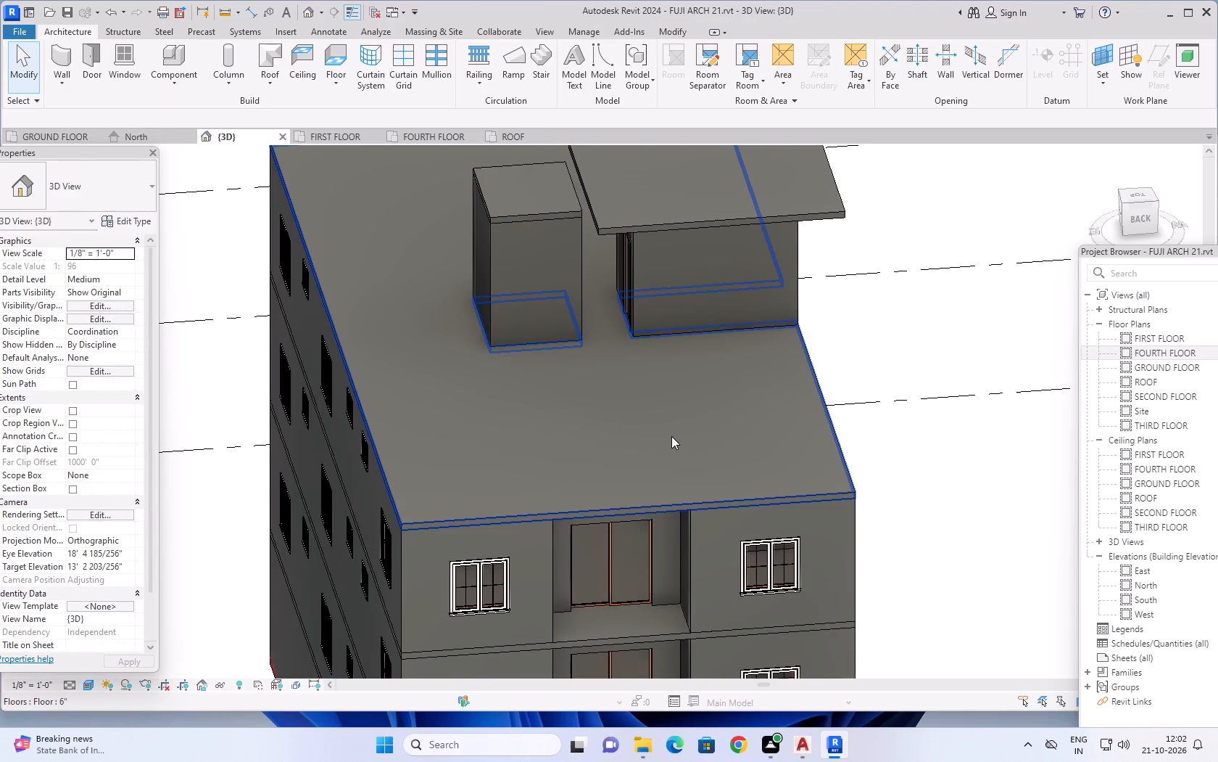
middle_click_drag(645, 430, 560, 364, "shift")
scroll(631, 430, "down", 1, "shift")
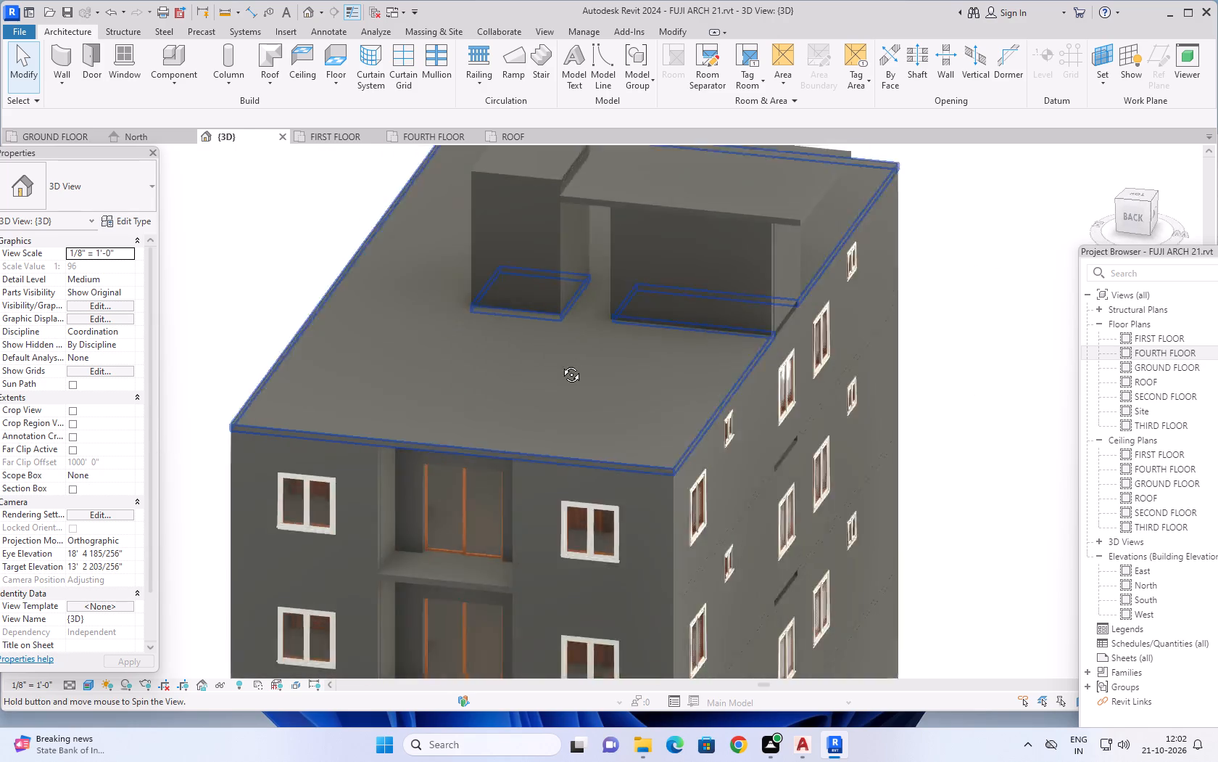
middle_click_drag(560, 364, 658, 338, "shift")
scroll(655, 340, "up", 1)
scroll(648, 329, "down", 2)
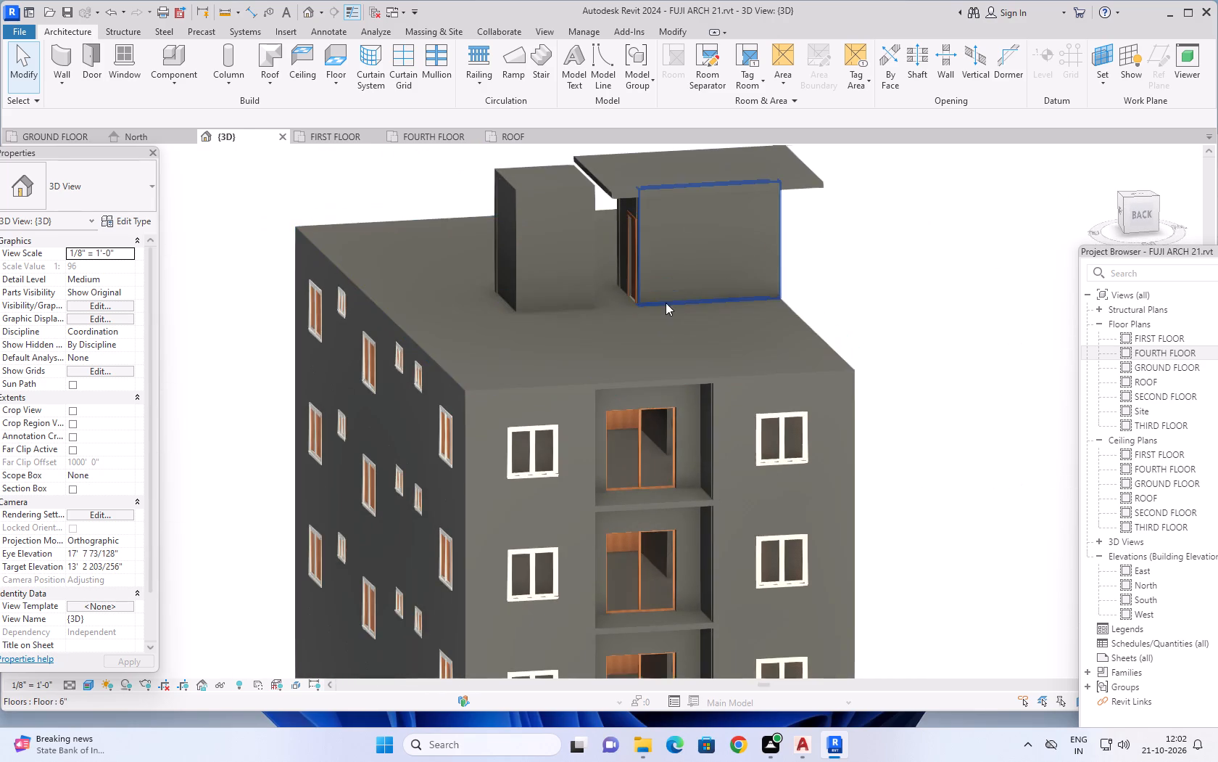
middle_click_drag(666, 303, 637, 391)
middle_click_drag(631, 390, 929, 475, "shift")
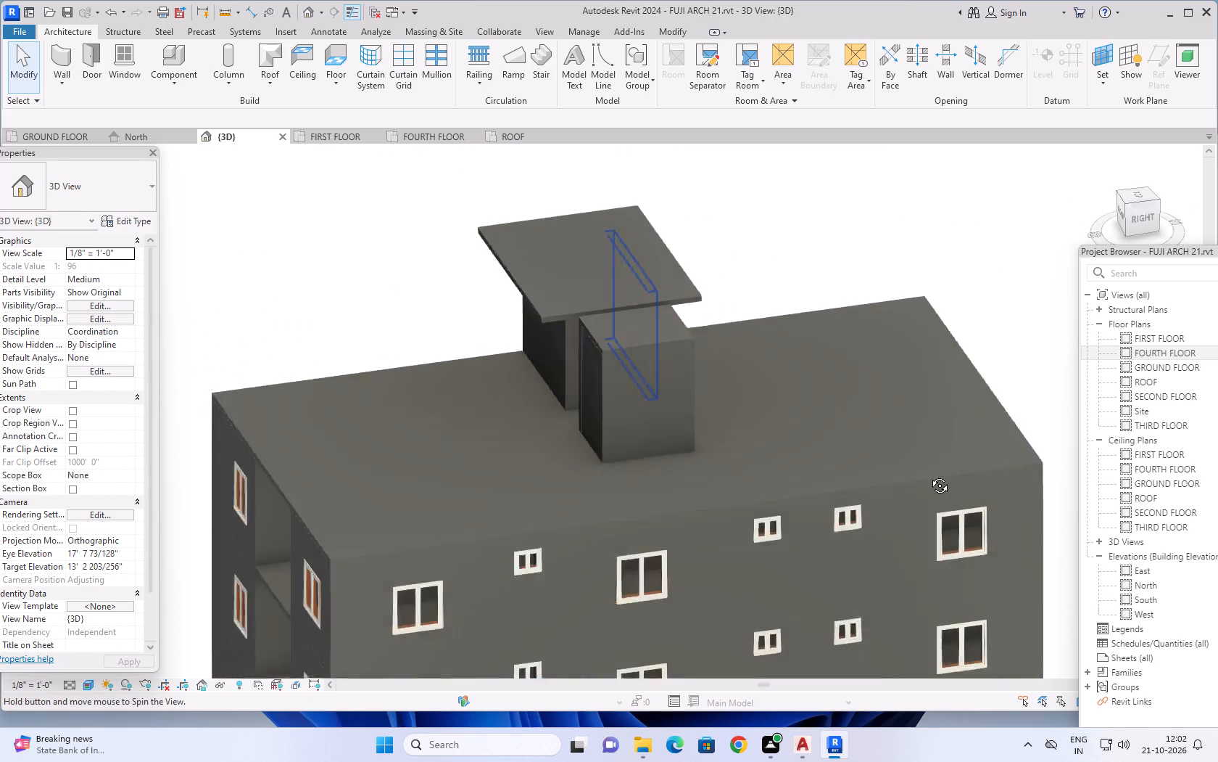
middle_click_drag(929, 475, 935, 467, "shift")
middle_click_drag(624, 443, 804, 486, "shift")
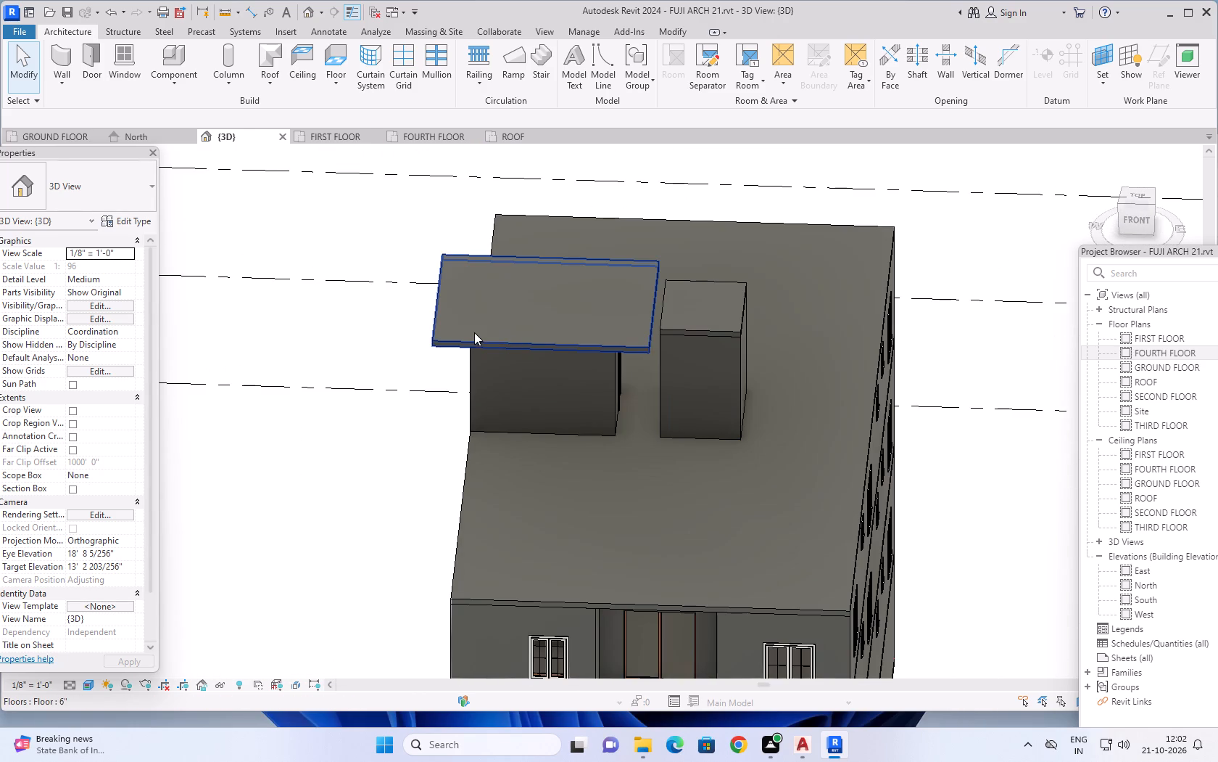
Edit the staircase's ROOF-level slab boundary on the FOURTH FLOOR plan, sketching a rectangle around the stair's outer walls with a 2' outward offset.
left_click(463, 332)
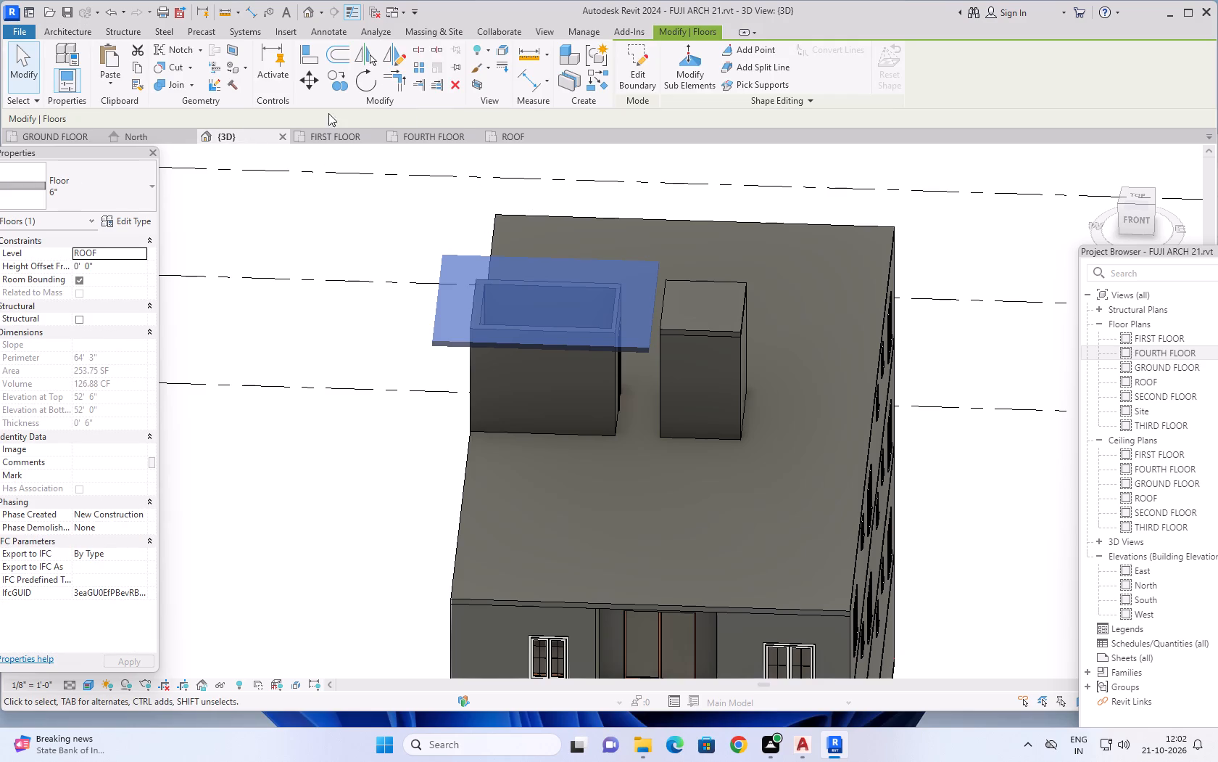
left_click(634, 62)
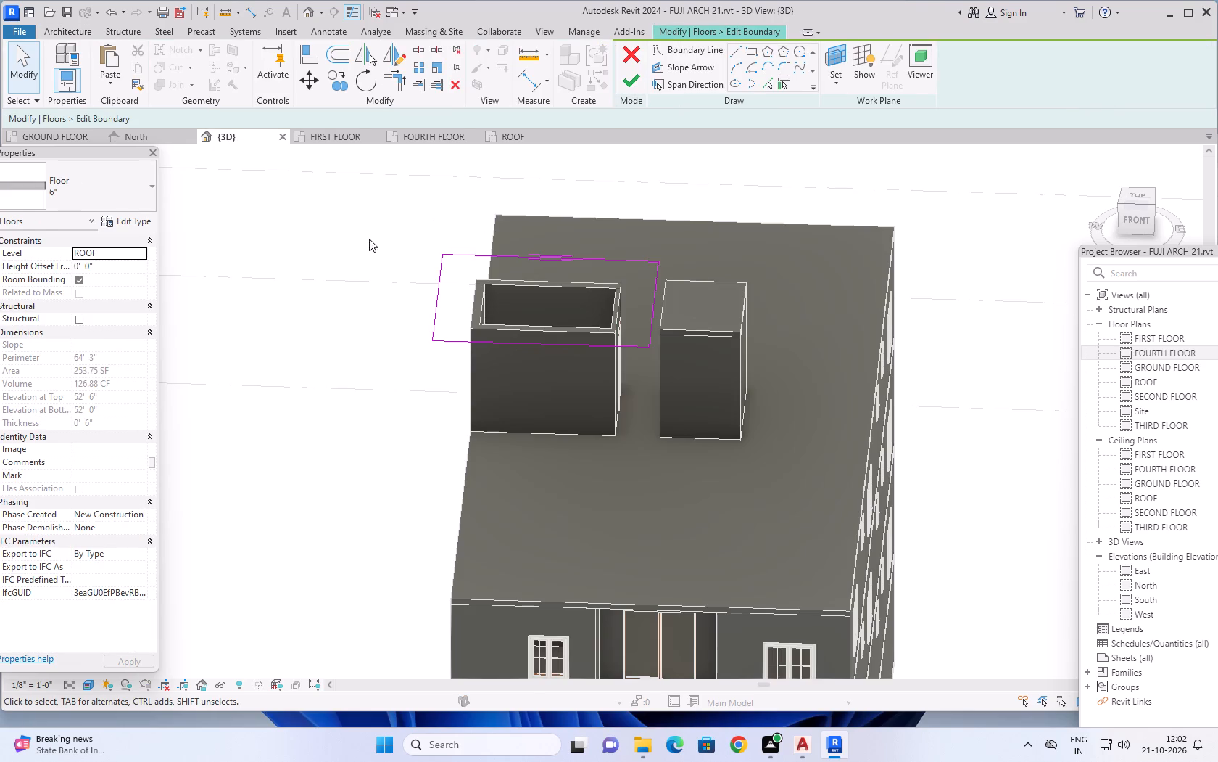
left_click(431, 132)
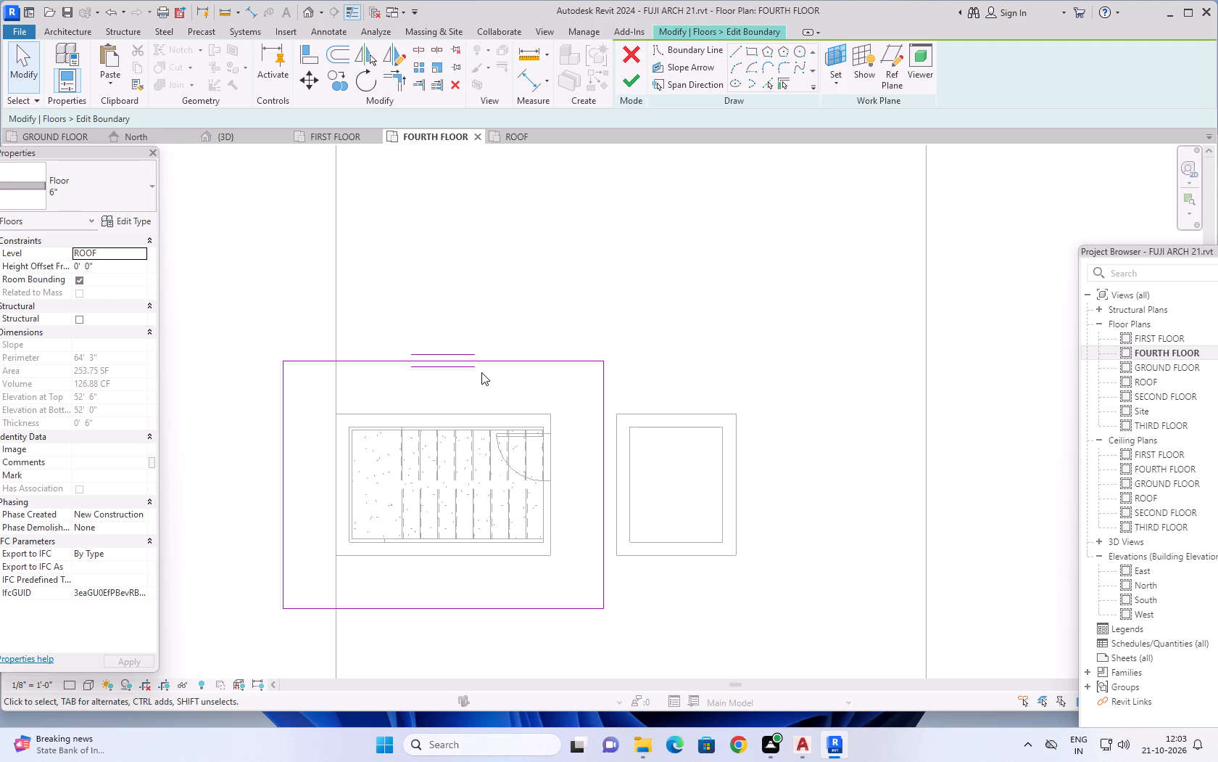
left_click(753, 52)
left_click(130, 116)
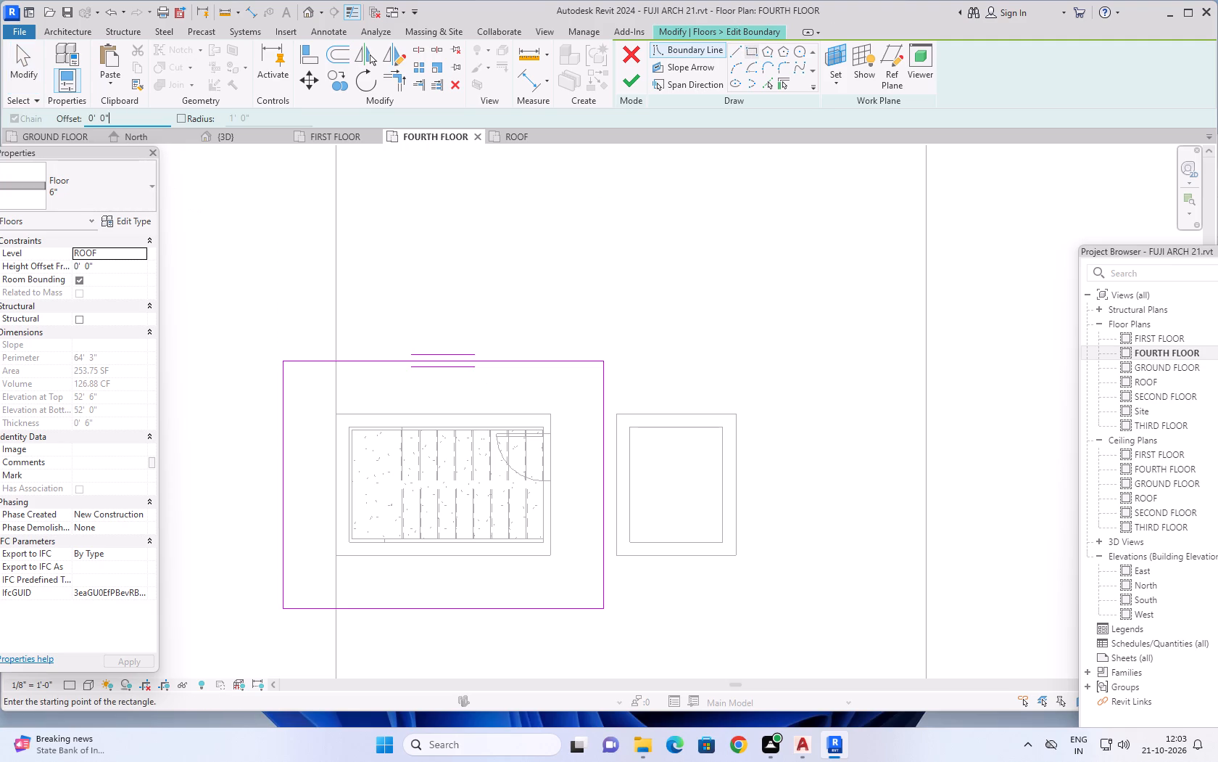
key("BackSpace")
key("BackSpace")
key("BackSpace")
key("BackSpace")
key("BackSpace")
key("BackSpace")
key("BackSpace")
key("BackSpace")
key("BackSpace")
key("BackSpace")
key("BackSpace")
key("BackSpace")
key("BackSpace")
type("2'")
key("Return")
scroll(349, 430, "up", 4)
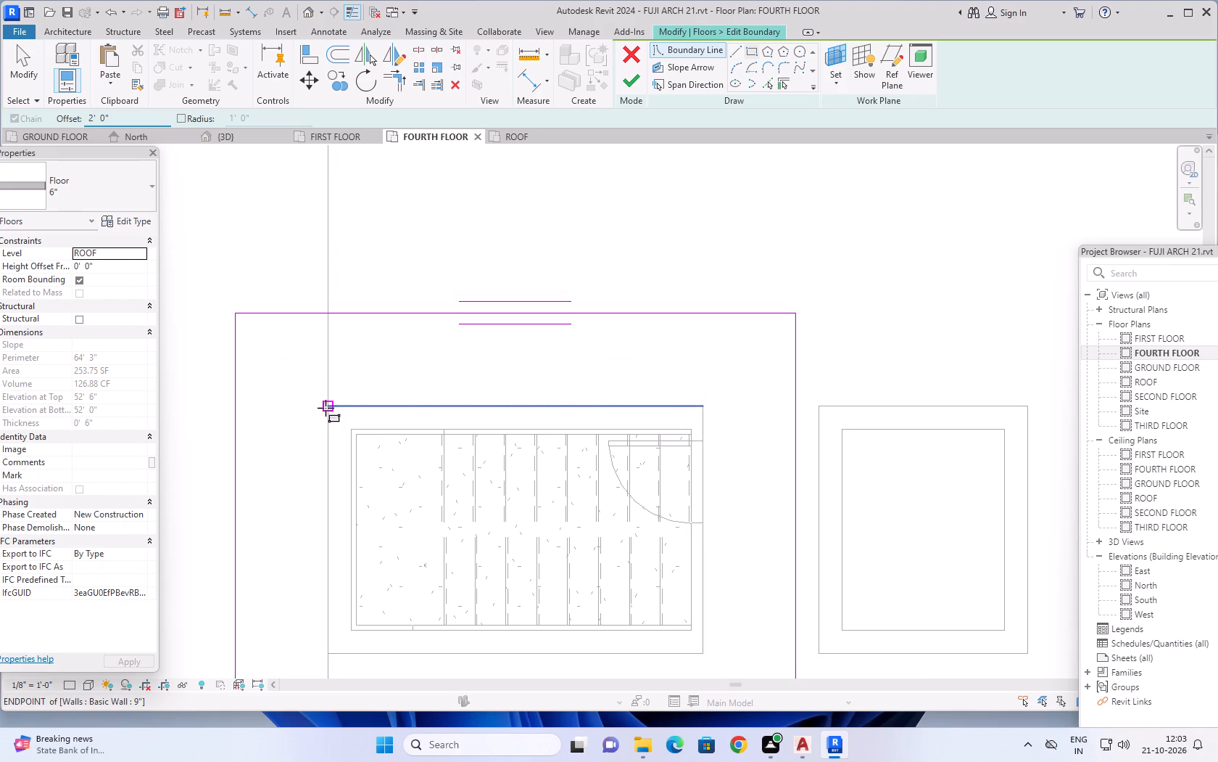
left_click(330, 406)
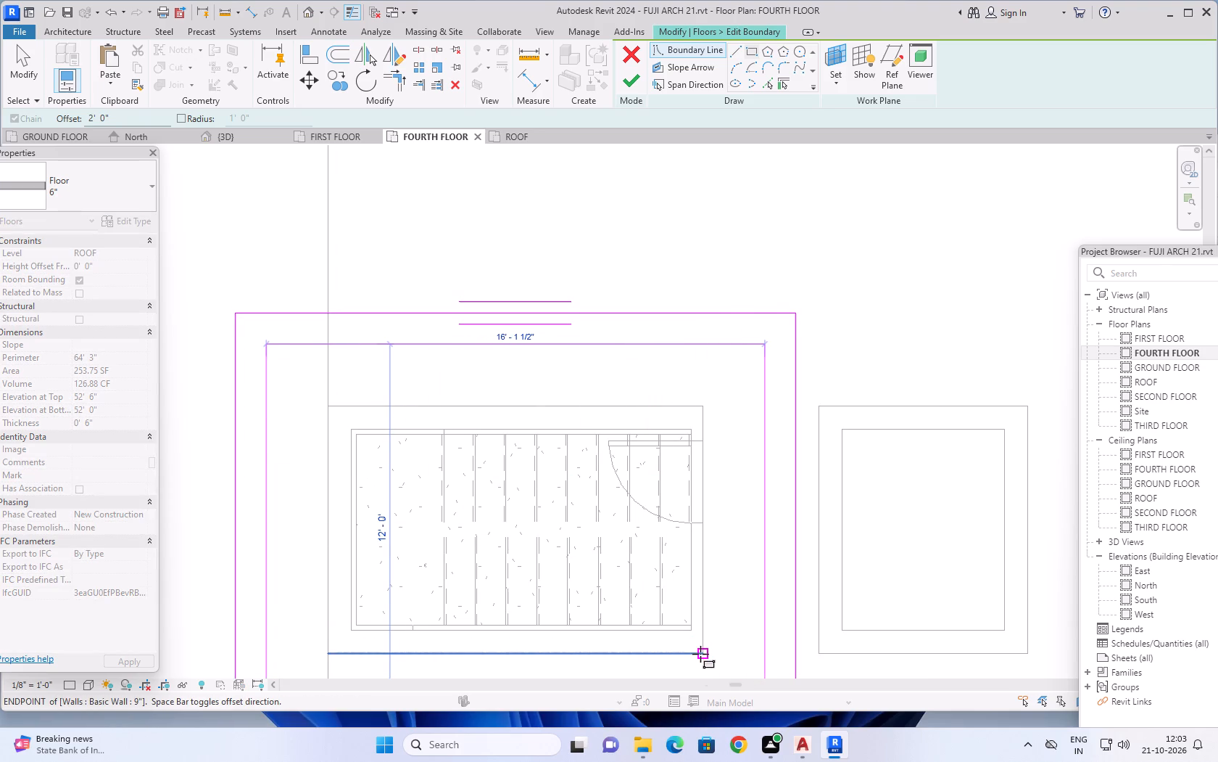
left_click(700, 654)
key("Escape")
key("Escape")
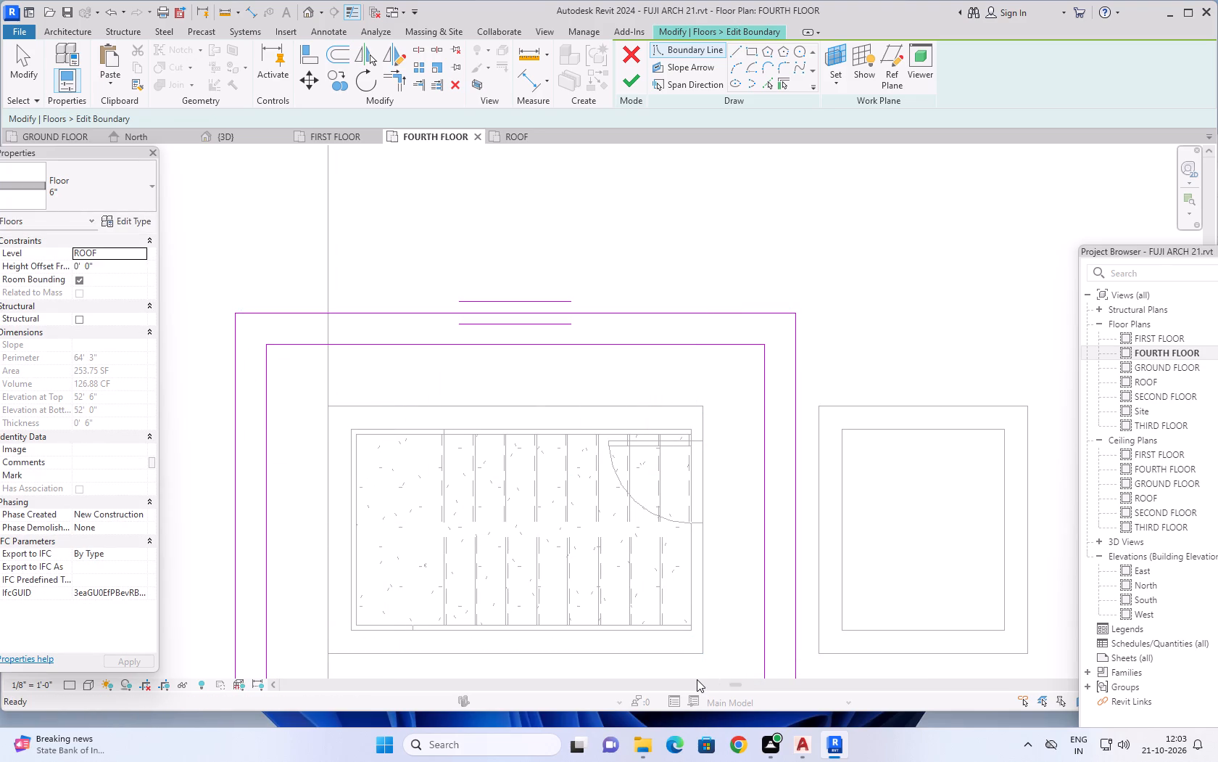
key("Escape")
key("Escape")
key("Escape")
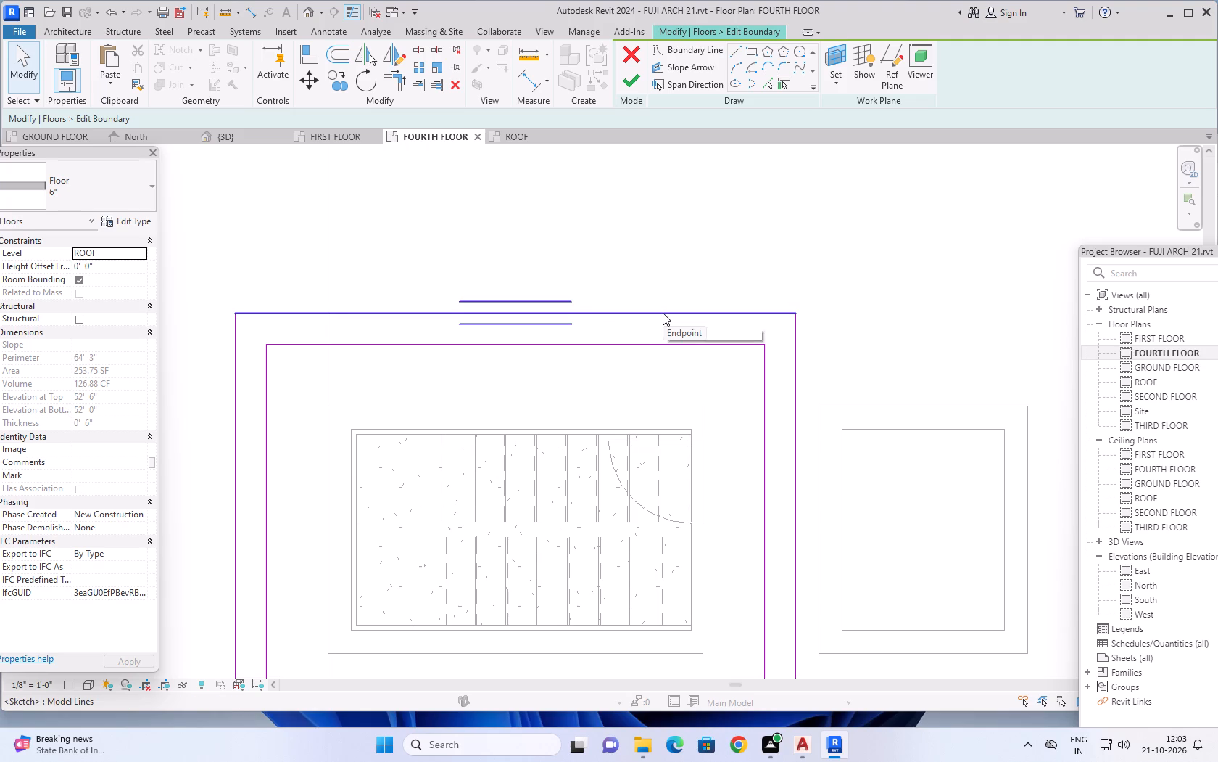
Delete the four old outer boundary lines of the staircase's roof slab, keeping the 2' offset rectangle, and finish the boundary edit.
scroll(663, 313, "down", 3)
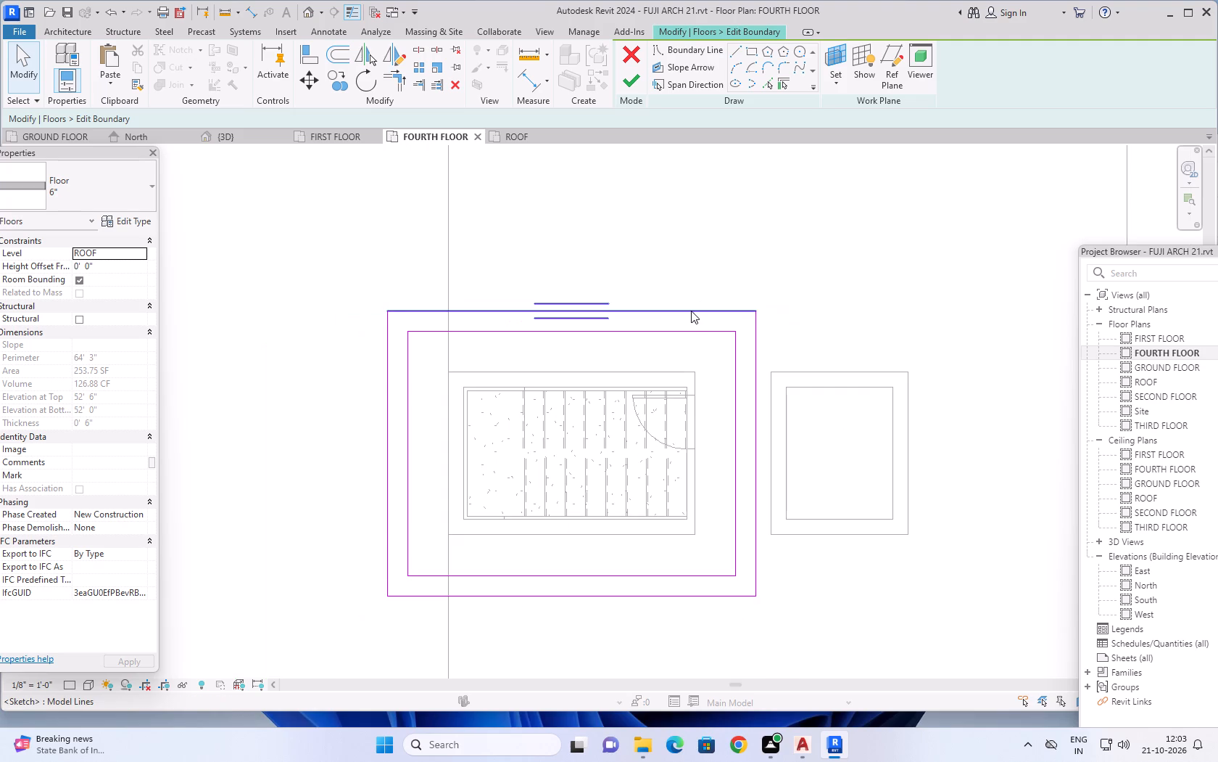
left_click(691, 311)
key("Delete")
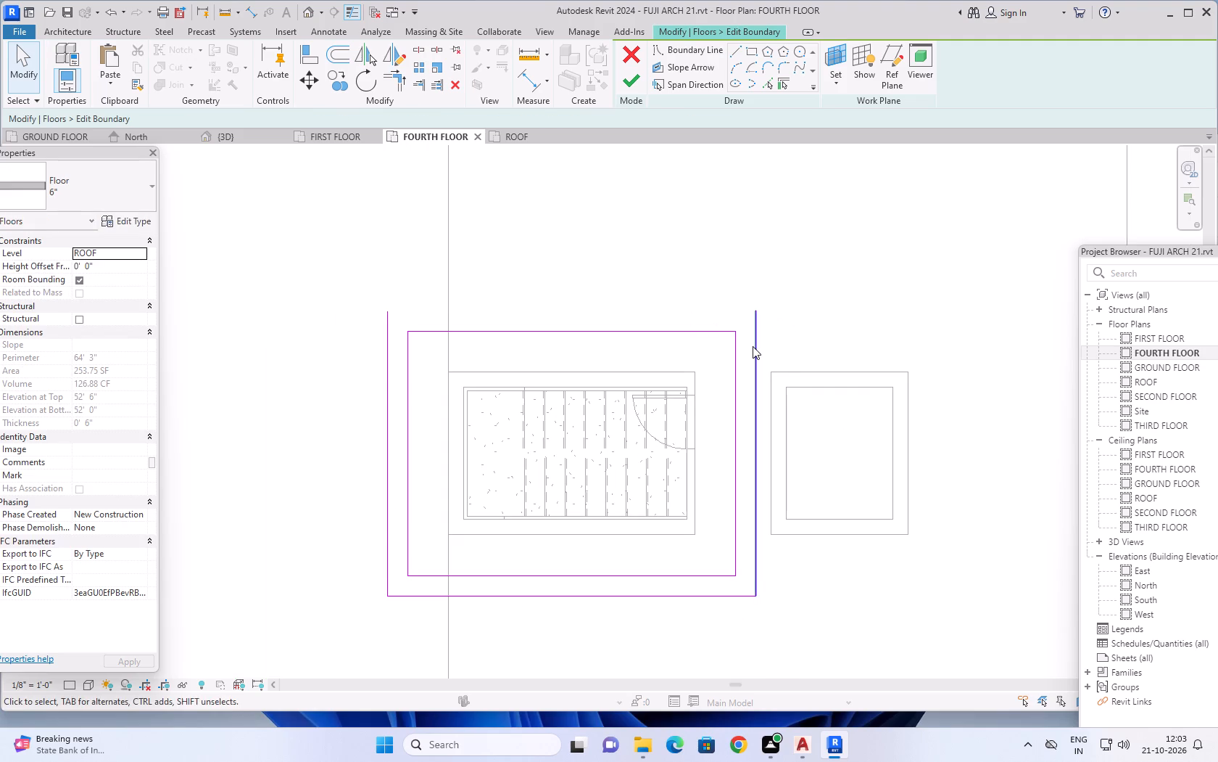
left_click(753, 345)
key("Delete")
left_click(749, 599)
key("Delete")
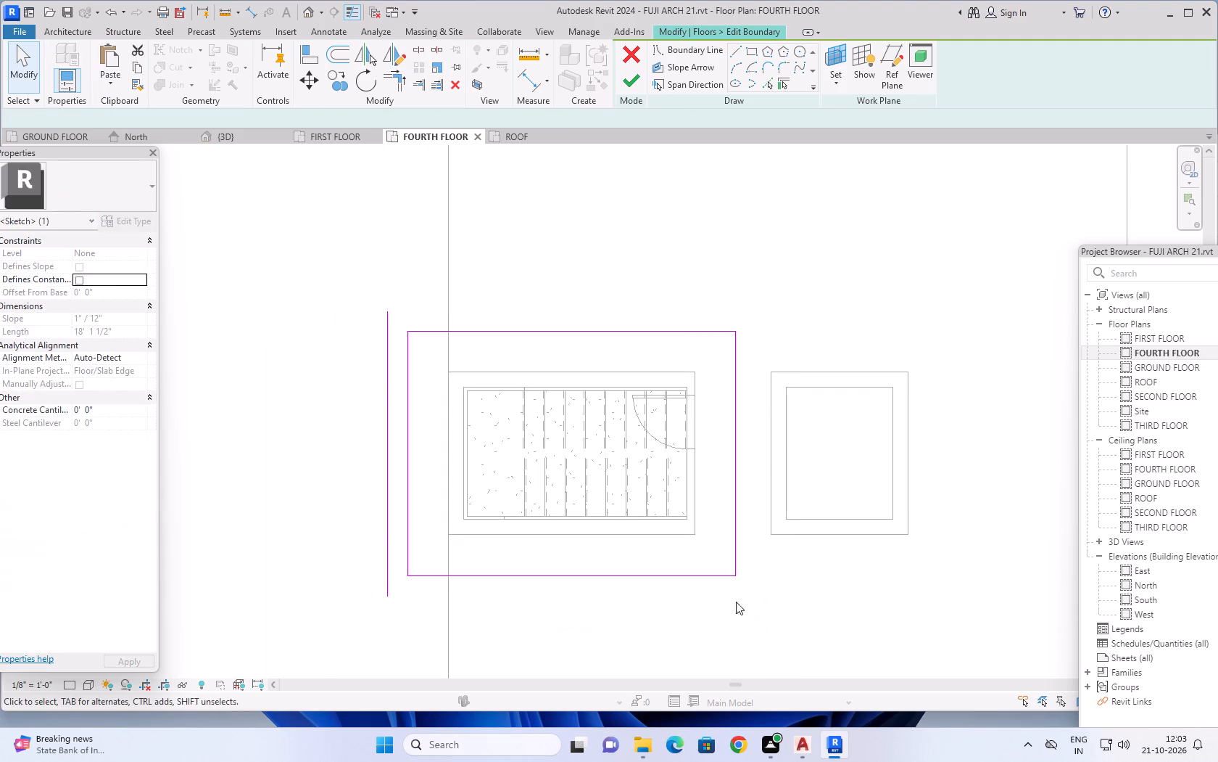
left_click(384, 515)
key("Delete")
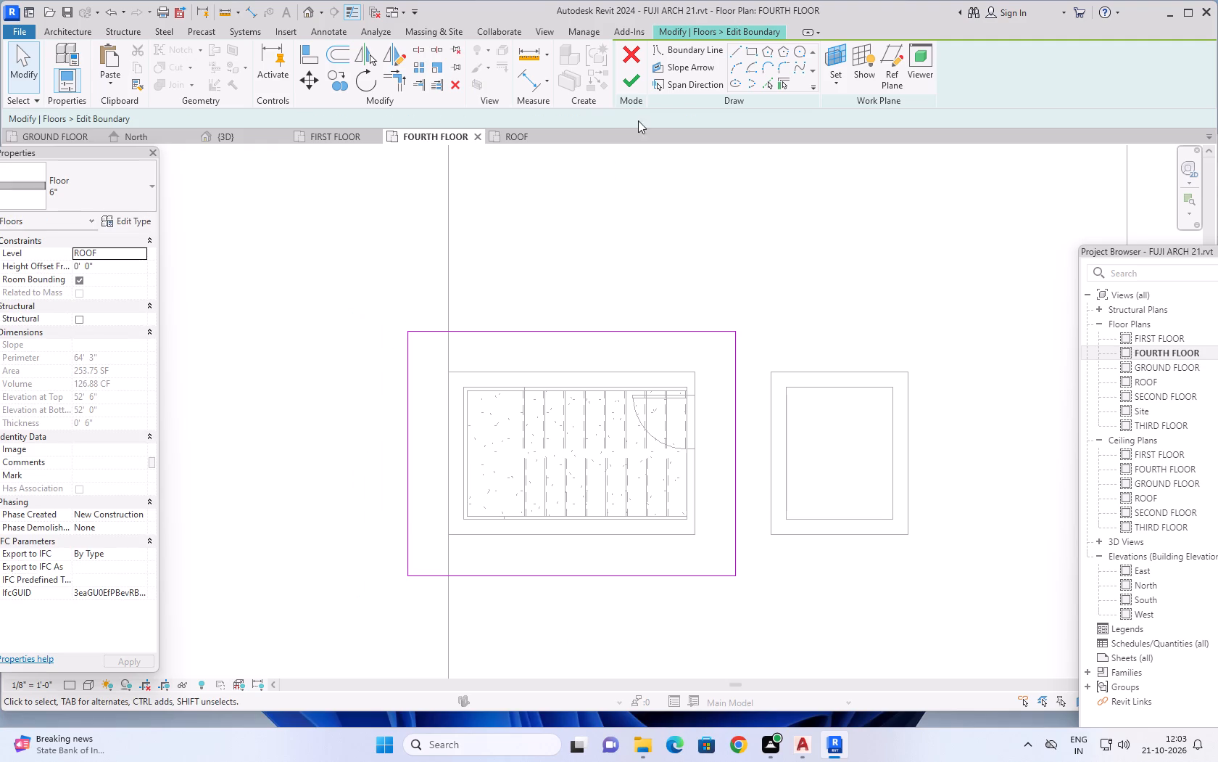
left_click(633, 73)
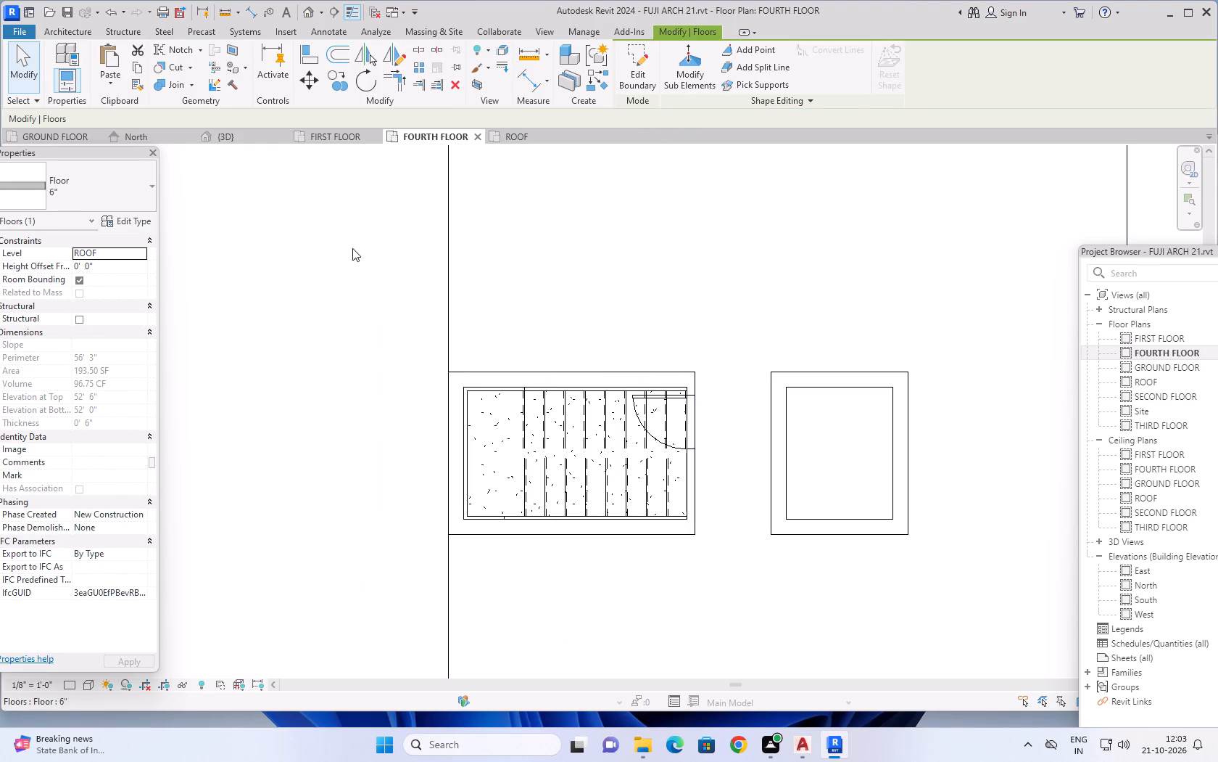
Inspect the resized staircase roof slab in the 3D view, and the slab-level gaps in the outer wall beside the stairs.
left_click(232, 134)
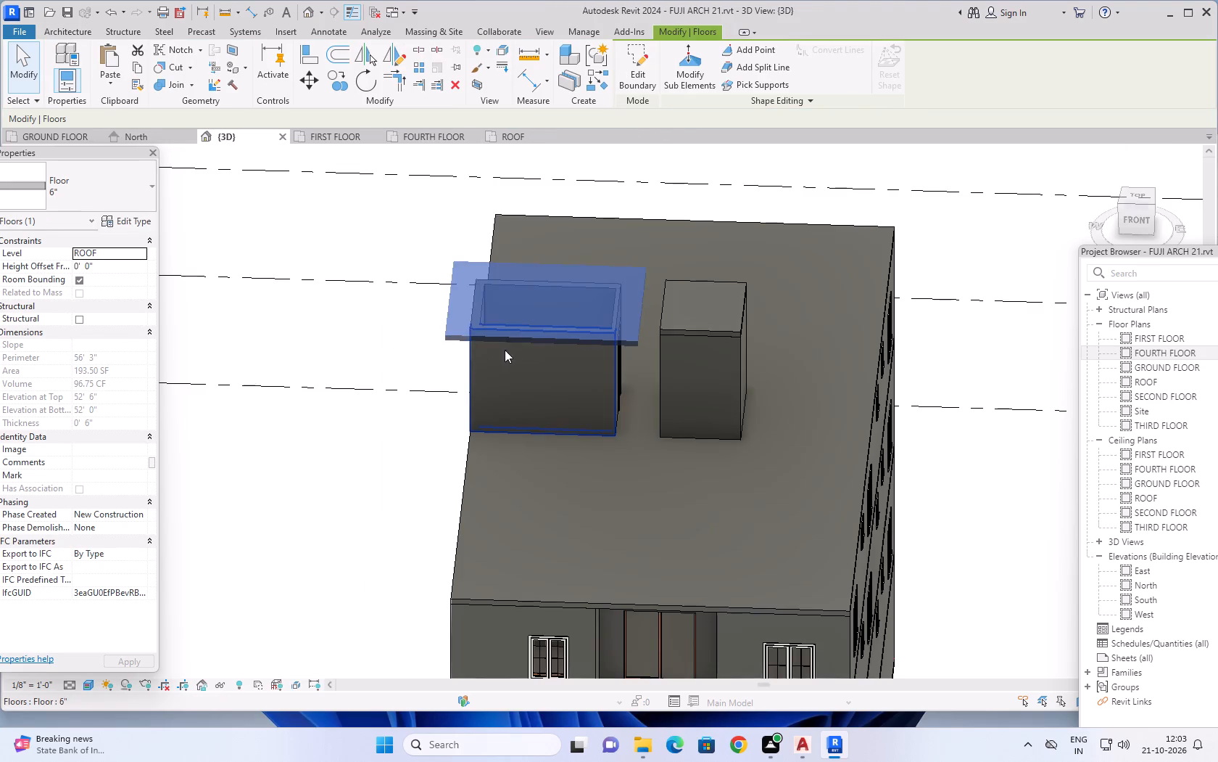
scroll(508, 364, "down", 1)
key("Escape")
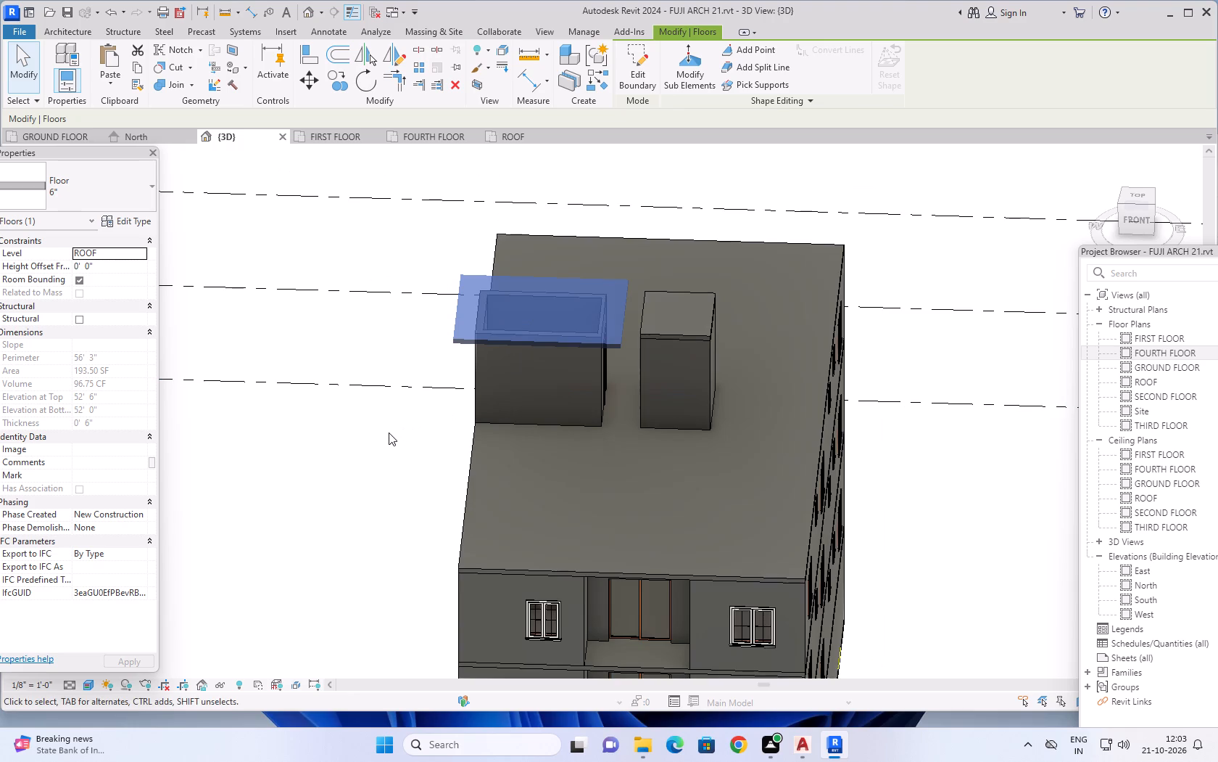
key("Escape")
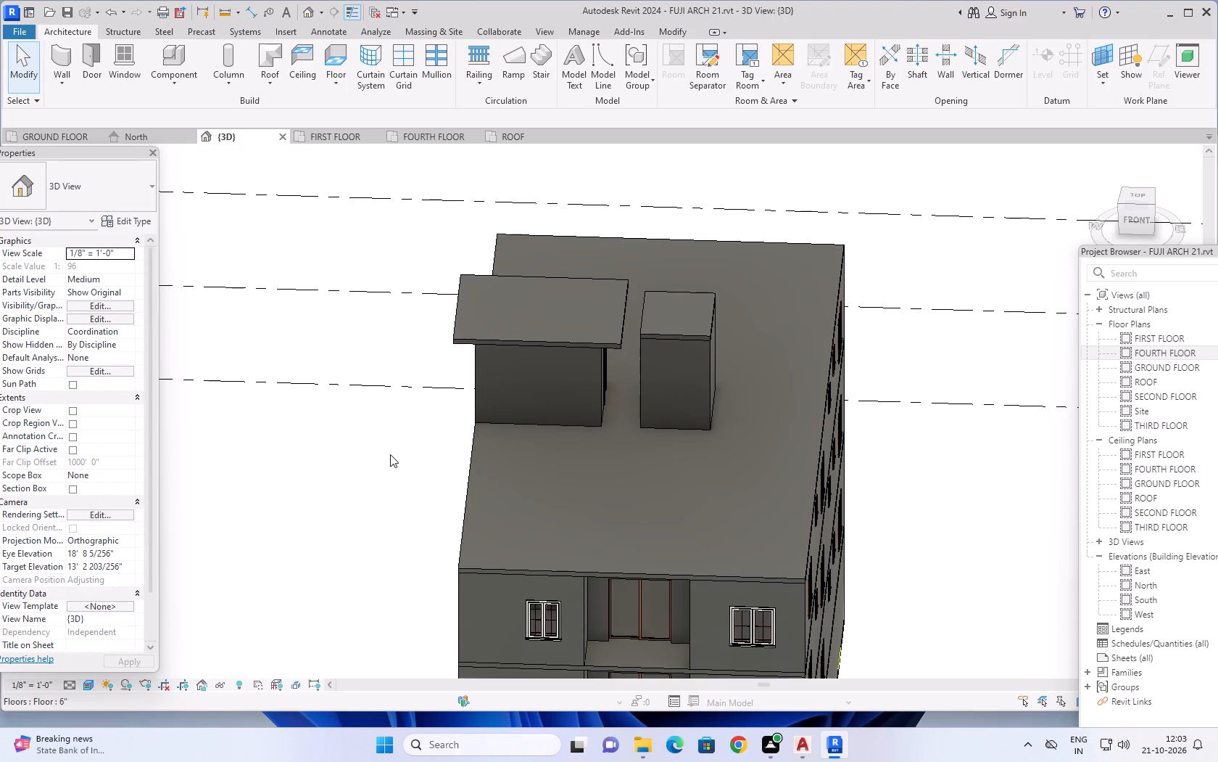
middle_click_drag(388, 454, 751, 365, "shift")
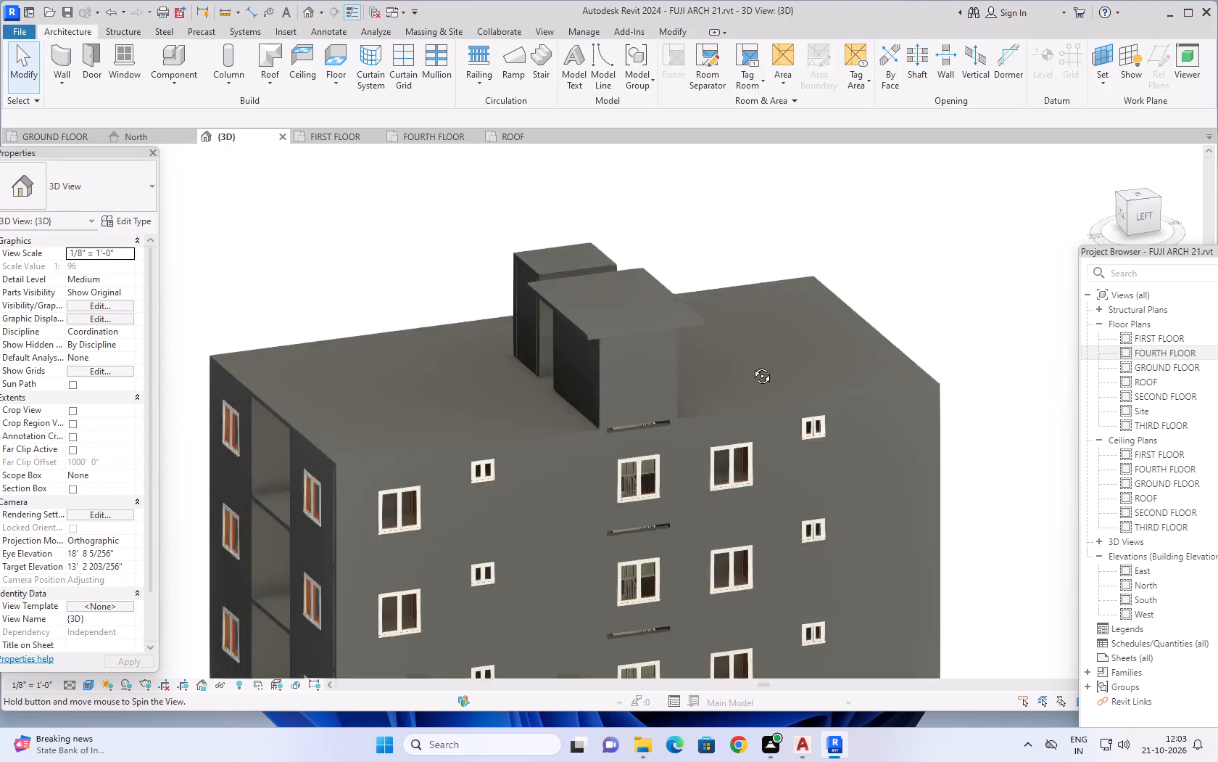
middle_click_drag(751, 365, 656, 335, "shift")
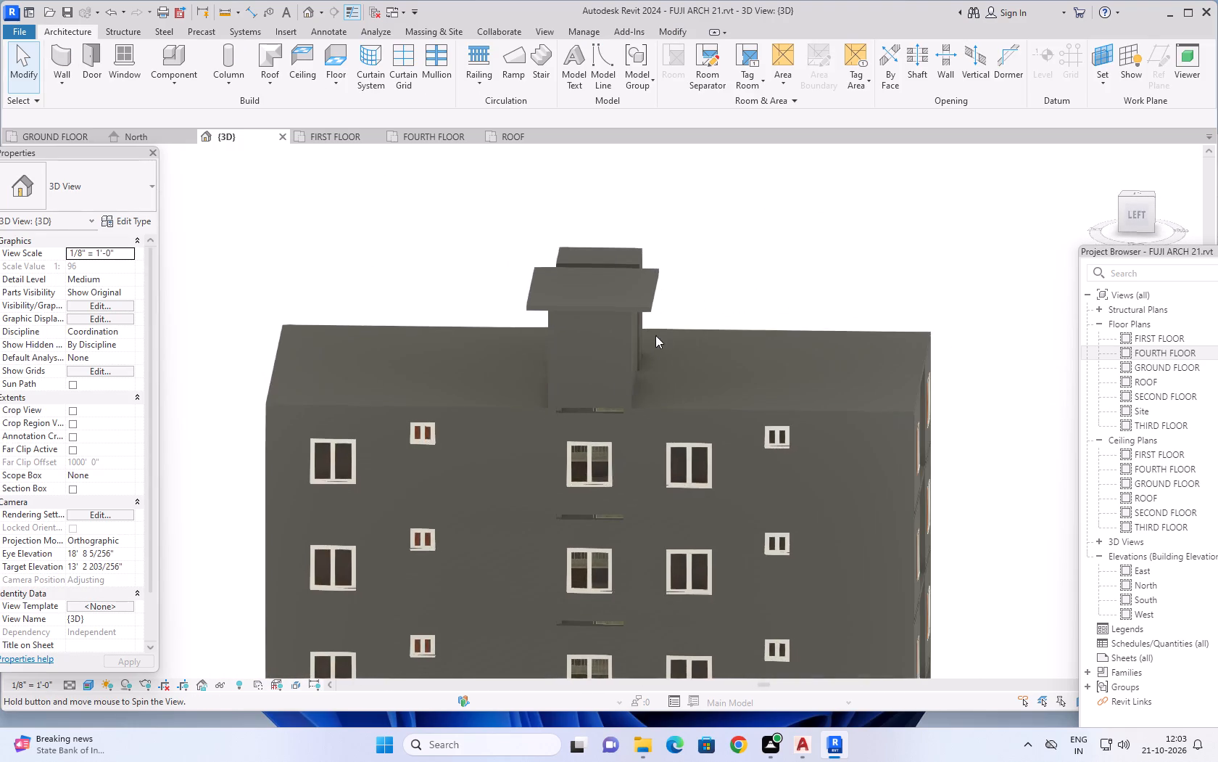
scroll(585, 421, "up", 4)
middle_click_drag(650, 493, 362, 476, "shift")
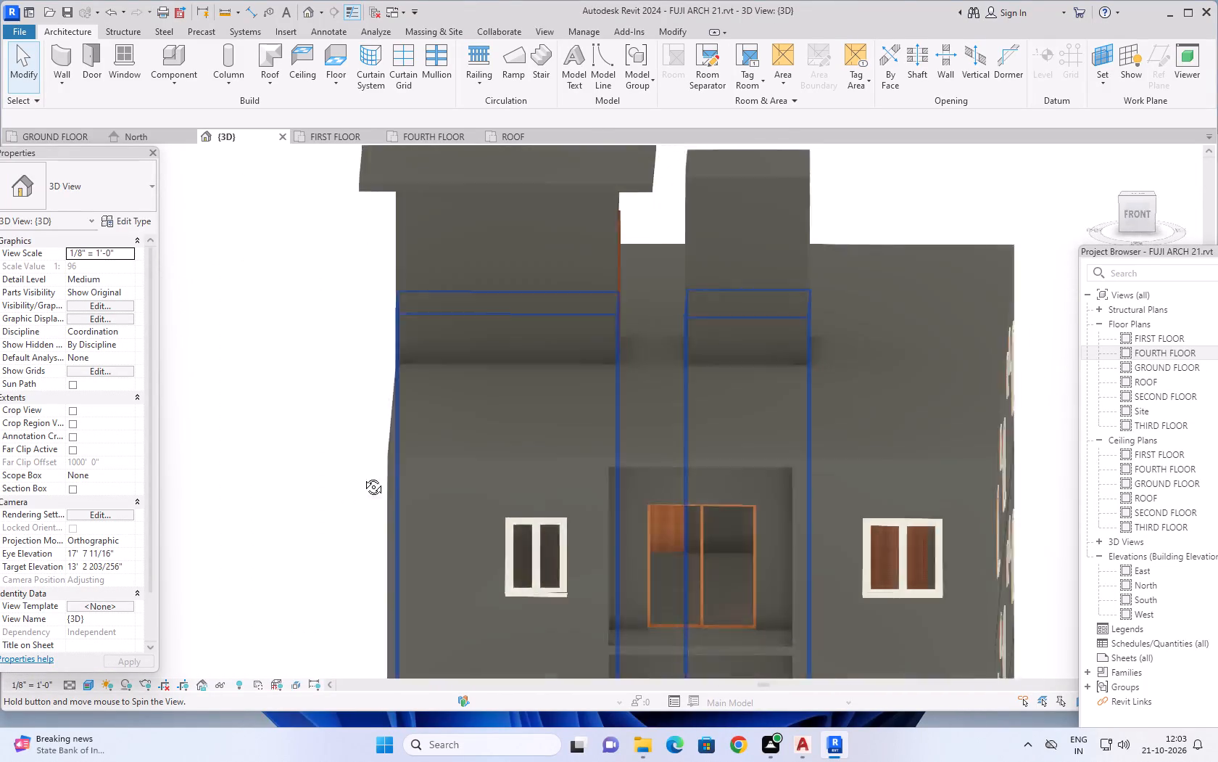
middle_click_drag(362, 476, 815, 423, "shift")
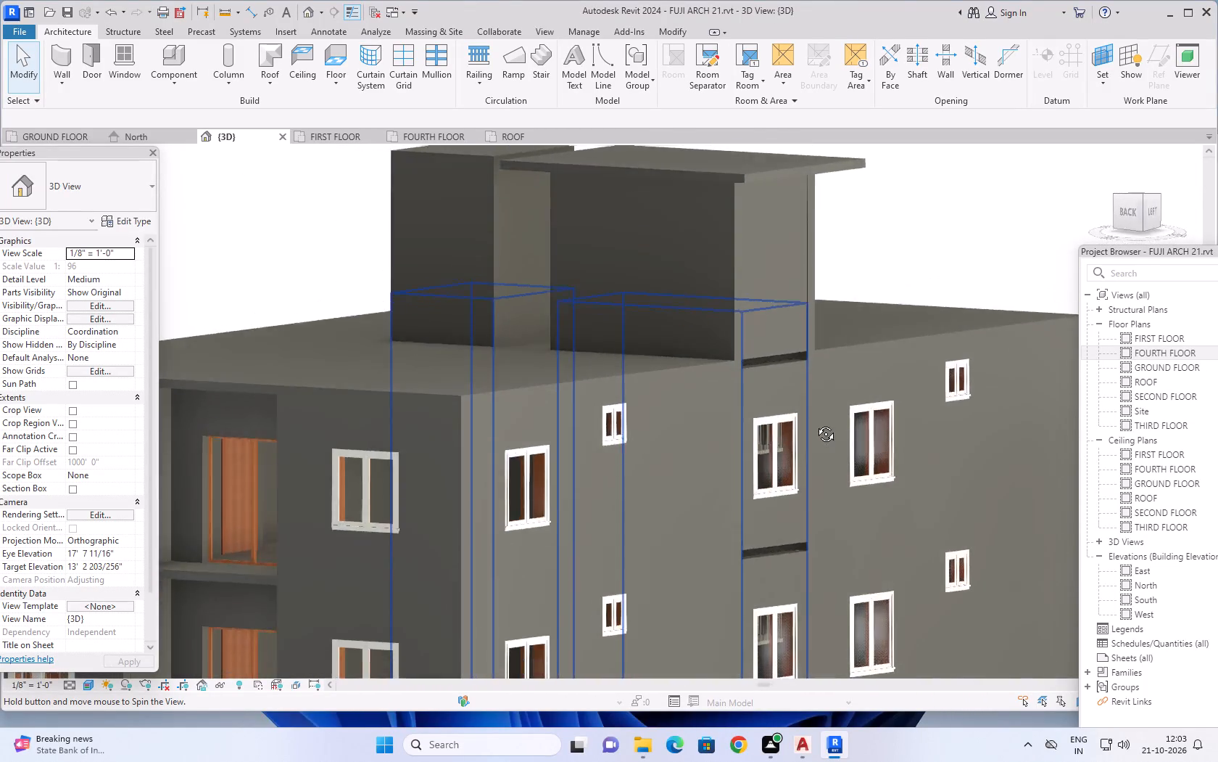
middle_click_drag(815, 423, 775, 401, "shift")
scroll(772, 424, "up", 1)
scroll(761, 490, "down", 2)
middle_click_drag(746, 530, 617, 370)
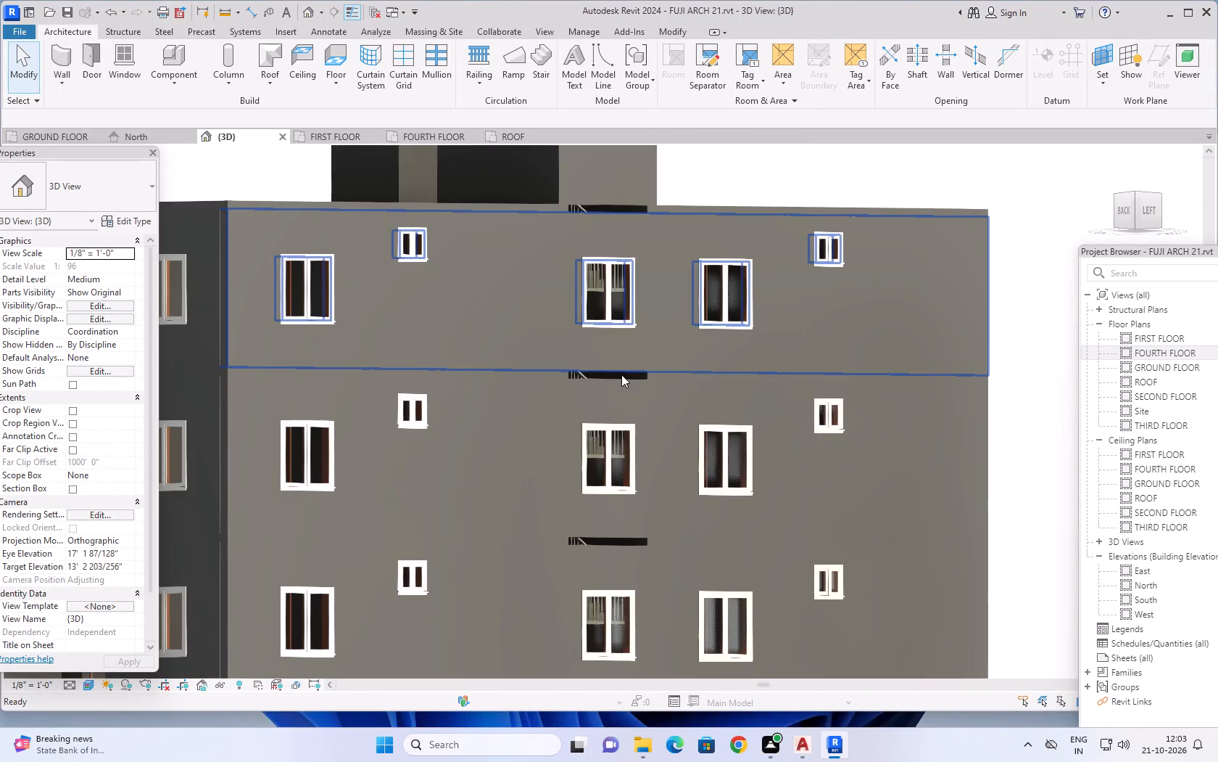
middle_click_drag(629, 544, 584, 602, "shift")
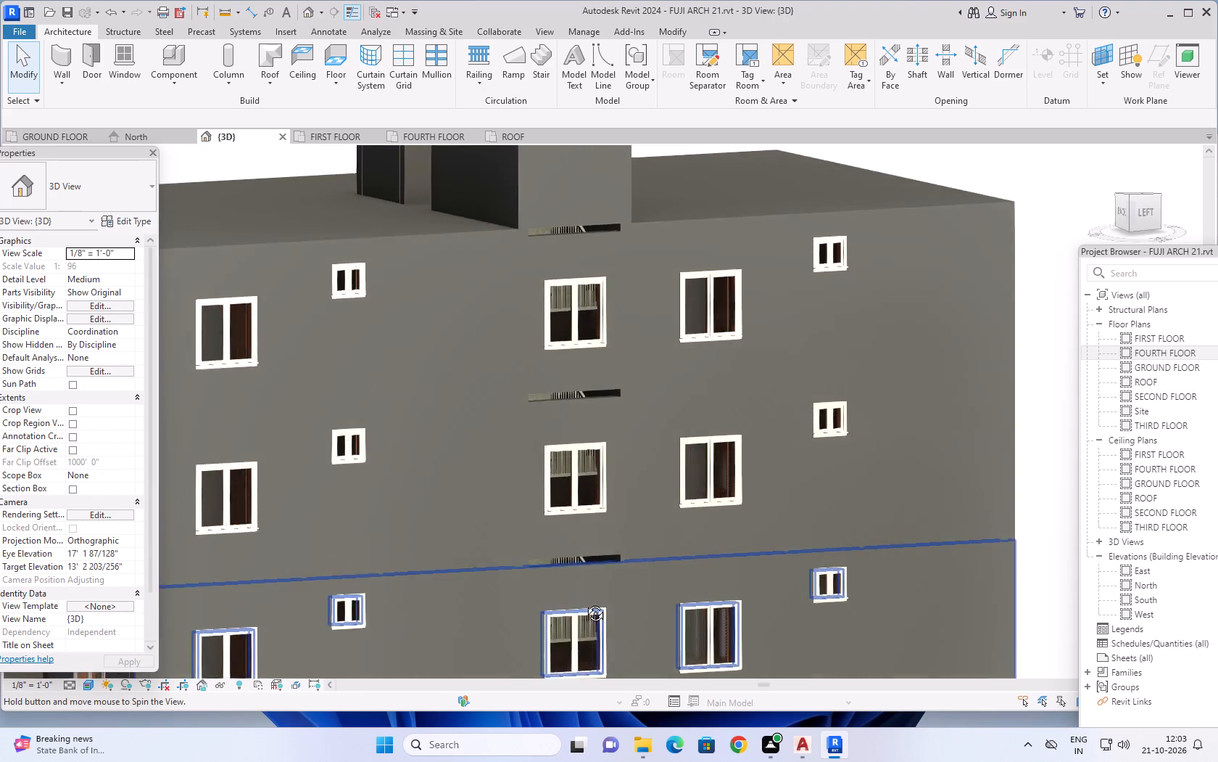
middle_click_drag(584, 602, 552, 638, "shift")
scroll(535, 599, "up", 6)
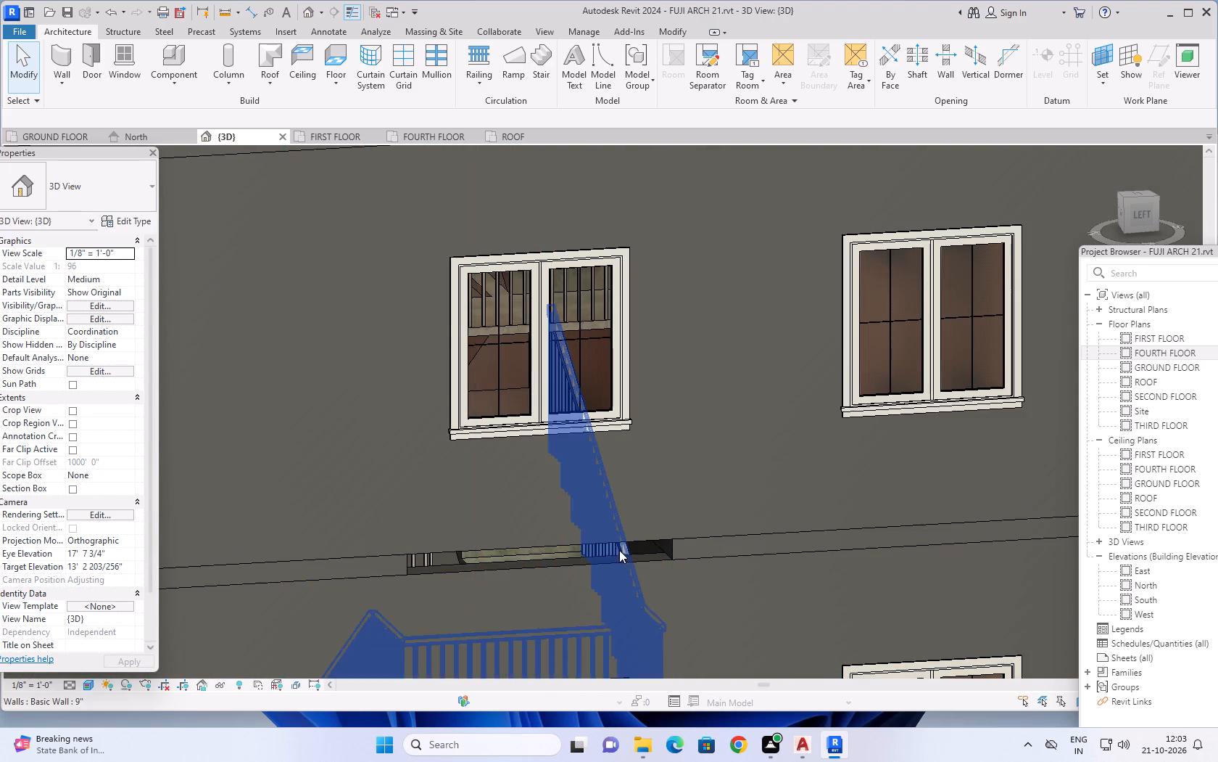
Open the SECOND FLOOR slab's boundary sketch and check it around the staircase on the FOURTH FLOOR and THIRD FLOOR plans.
left_click(668, 549)
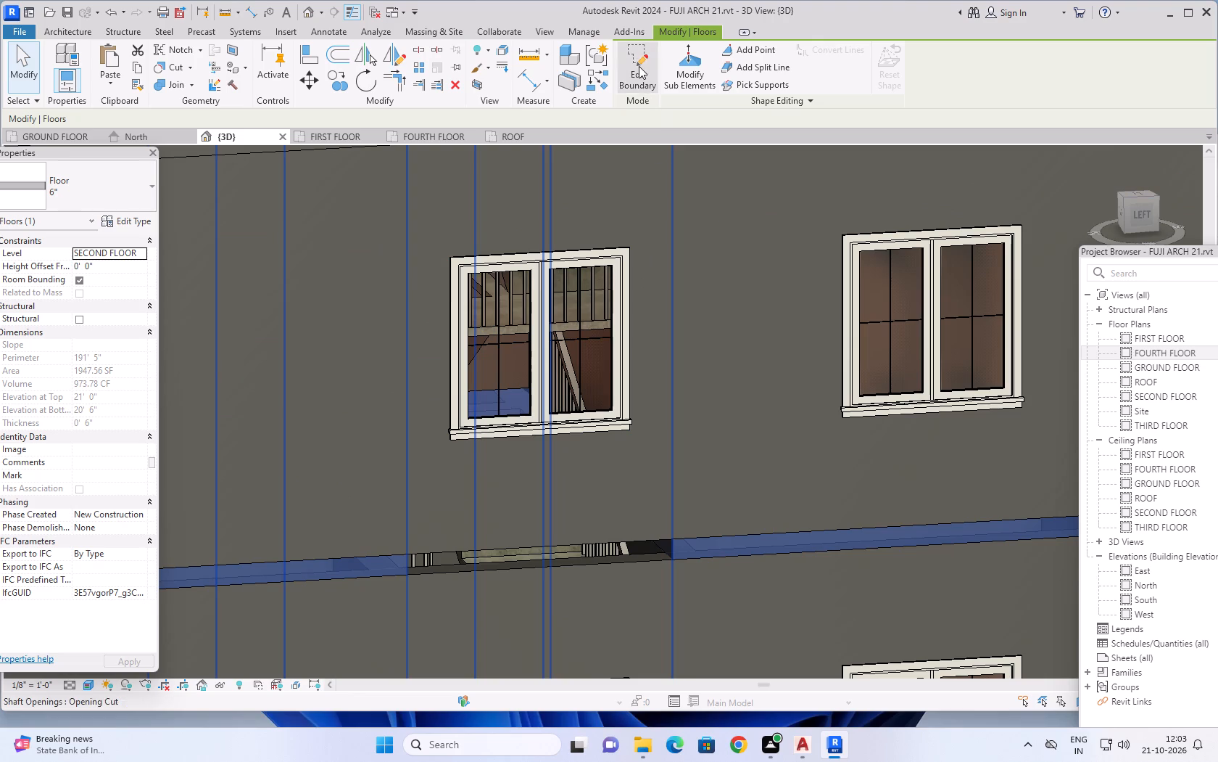
left_click(639, 63)
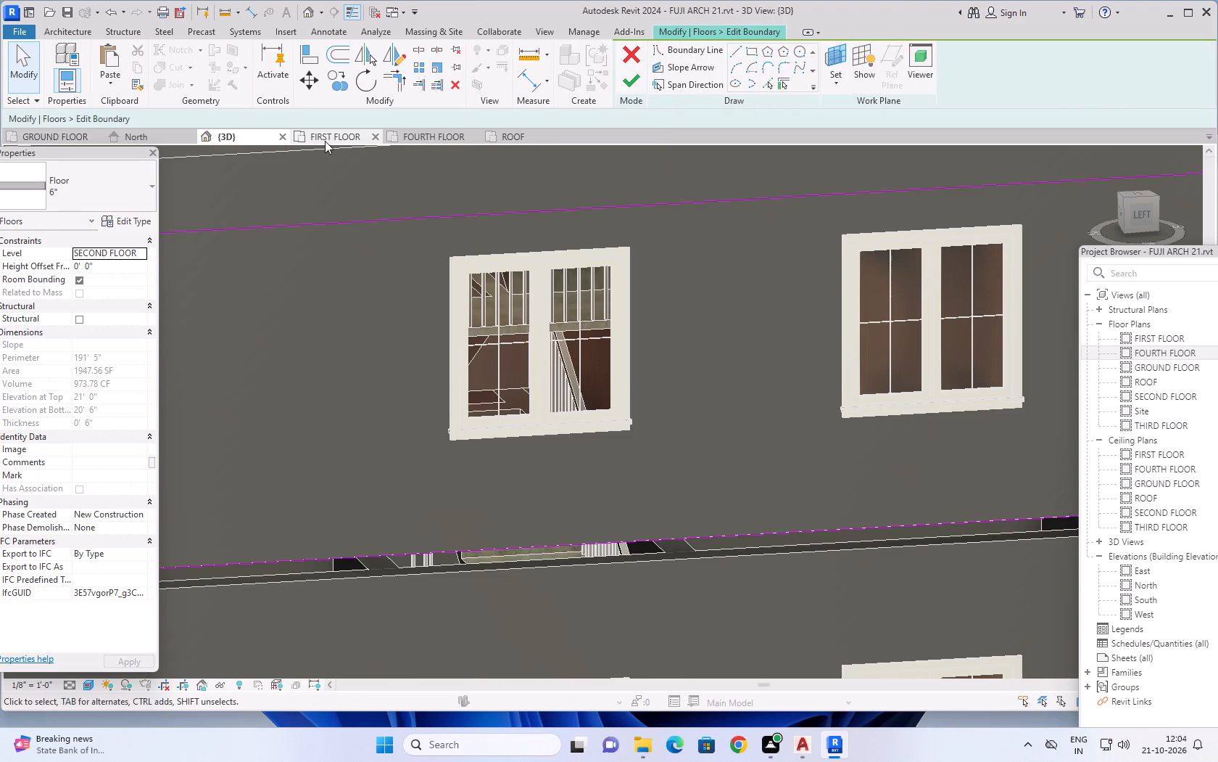
left_click(428, 136)
scroll(623, 314, "down", 2)
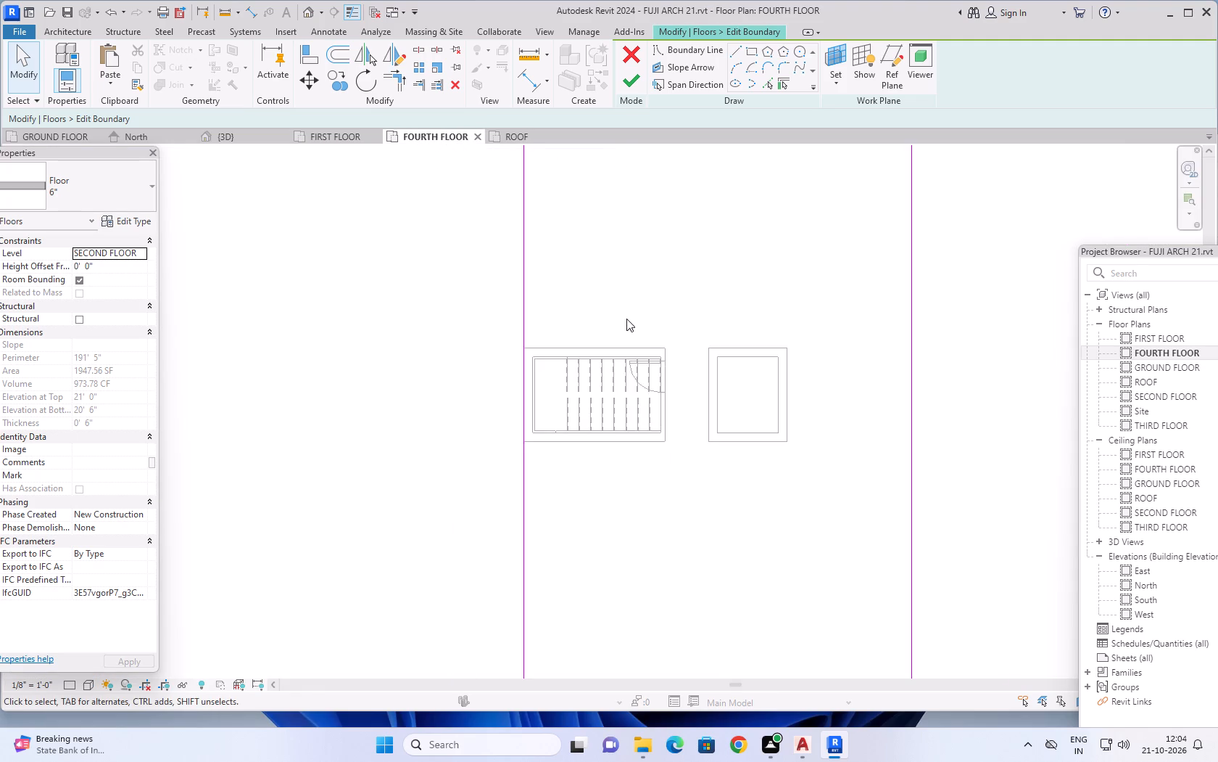
scroll(626, 319, "down", 8)
middle_click_drag(819, 313, 798, 332)
scroll(798, 332, "down", 1)
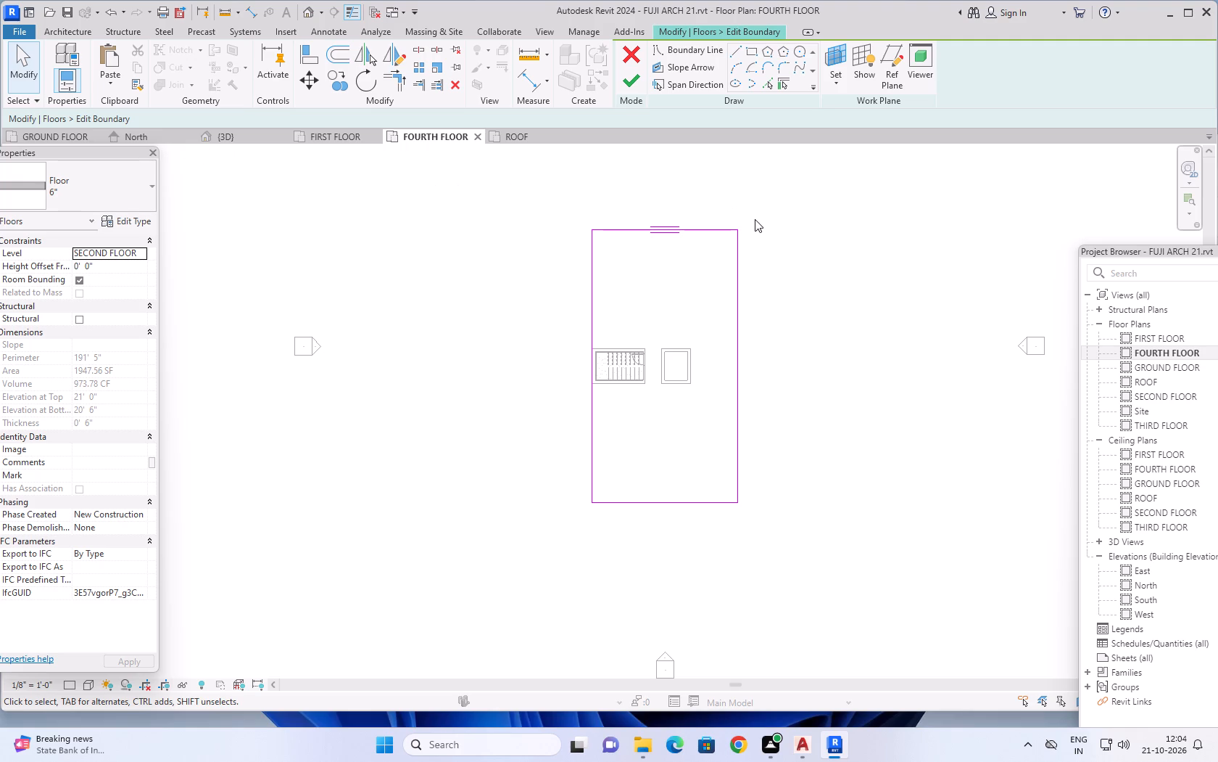
scroll(571, 363, "up", 12)
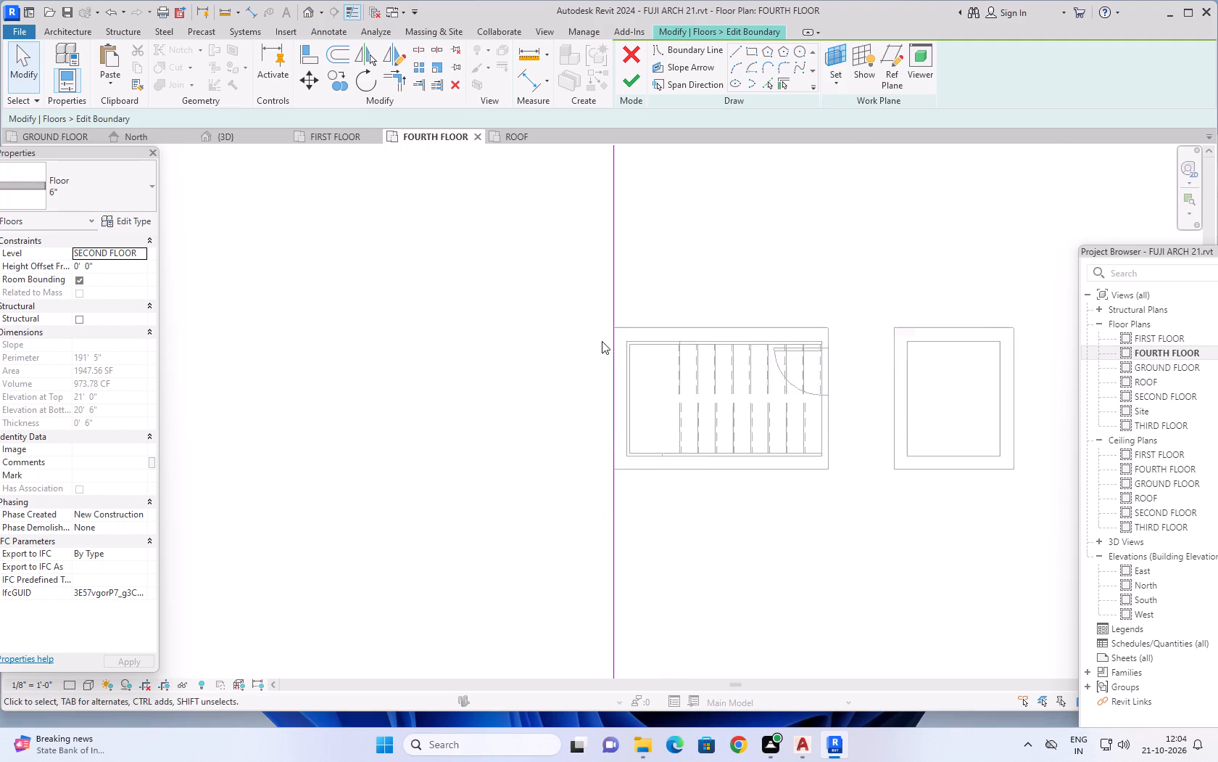
scroll(597, 333, "up", 4)
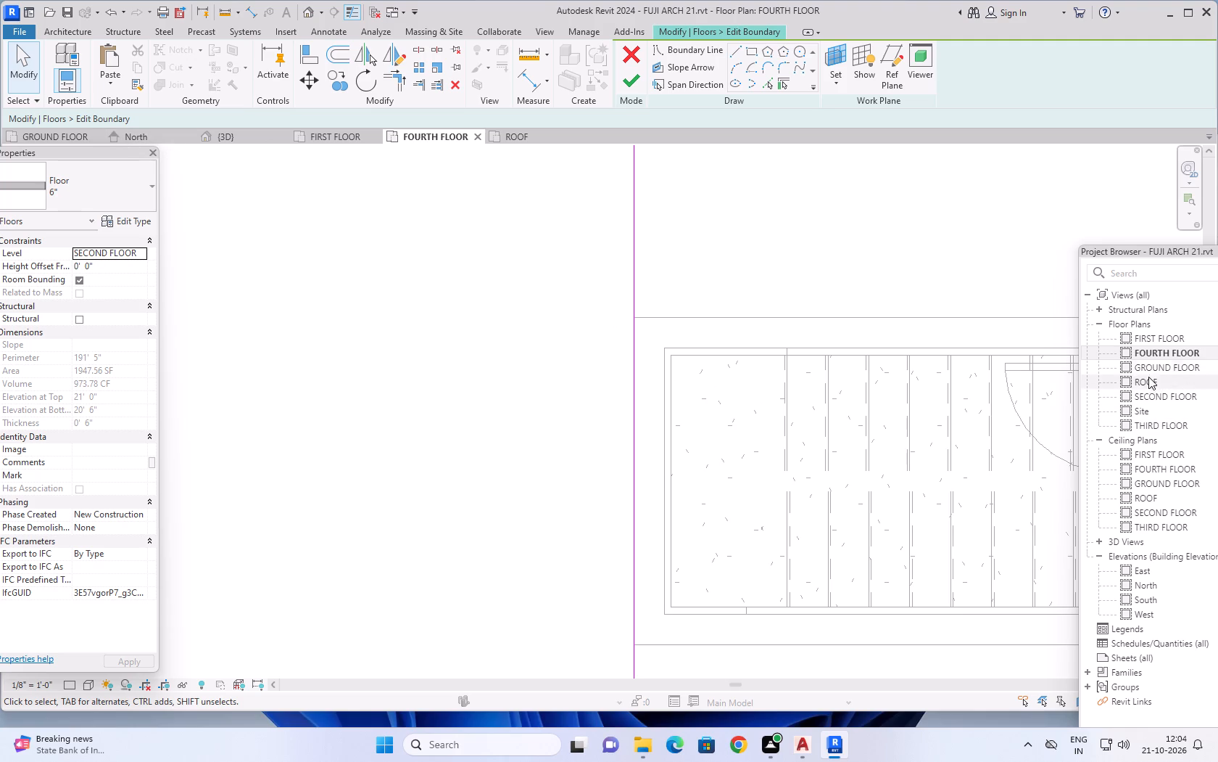
double_click(1159, 426)
scroll(610, 403, "down", 1)
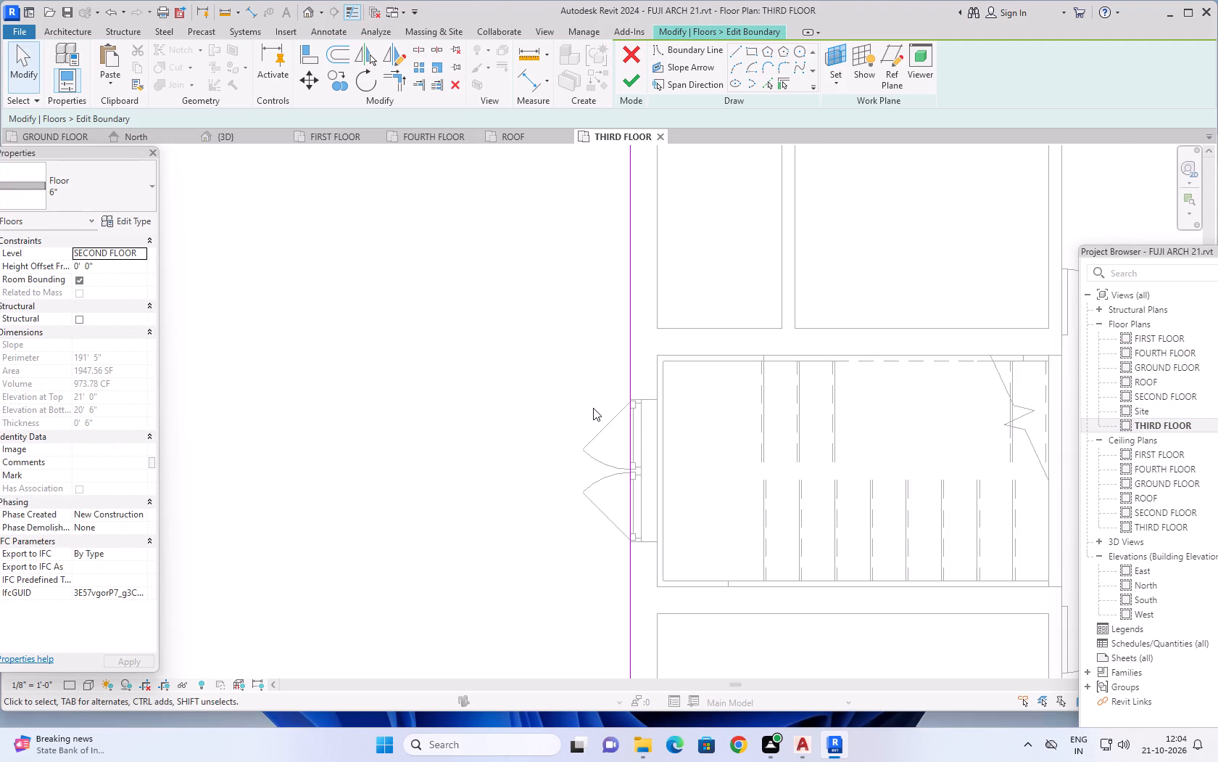
scroll(583, 405, "up", 2)
scroll(580, 397, "down", 2)
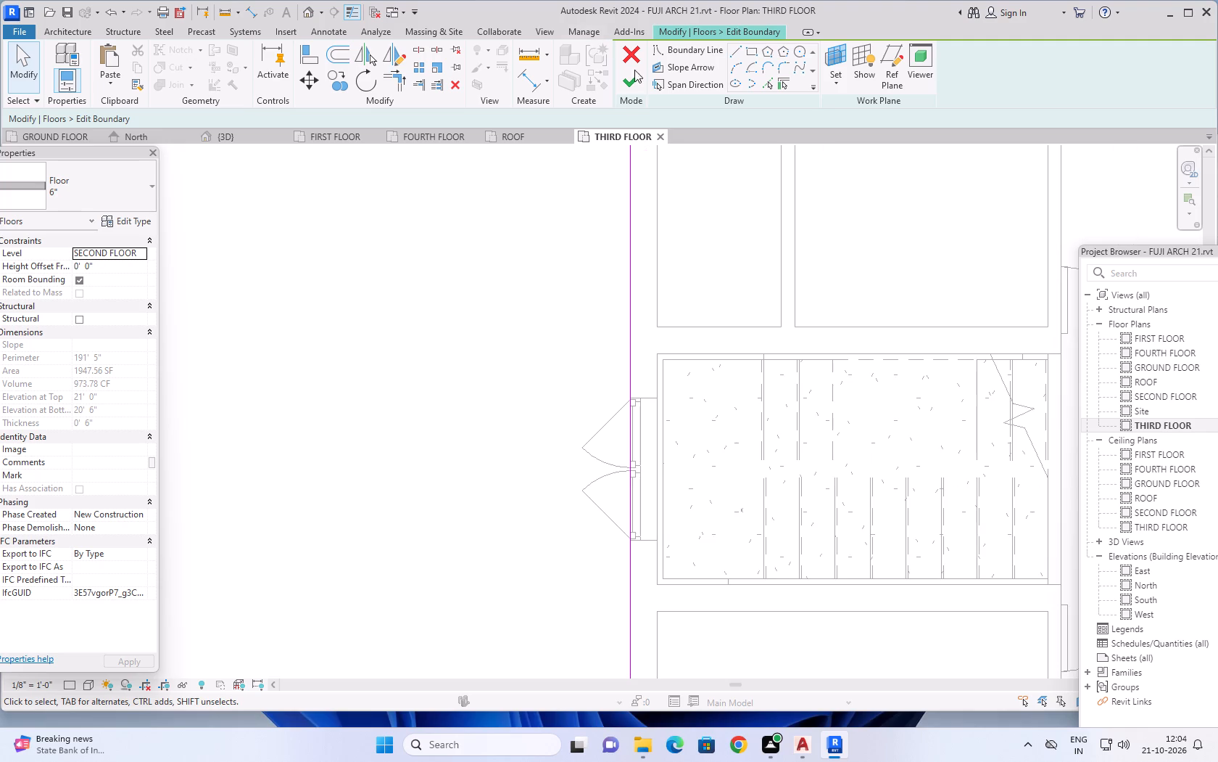
left_click(644, 90)
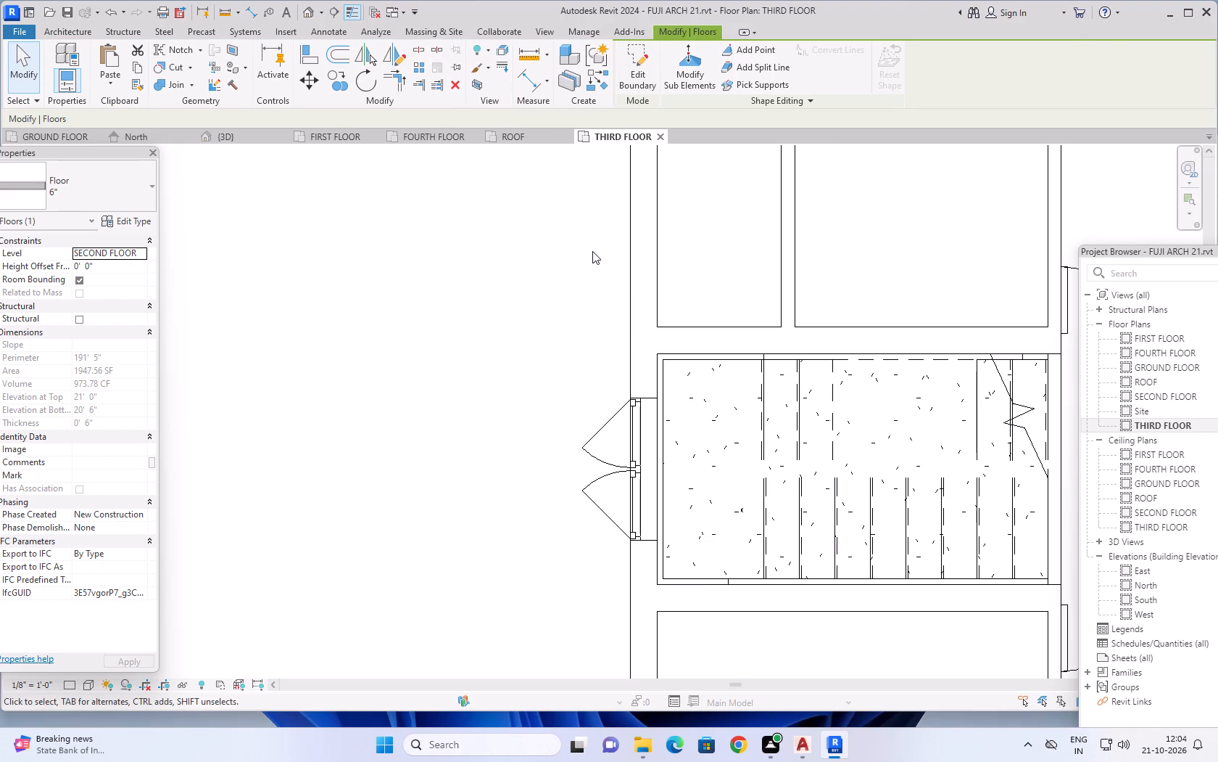
key("Escape")
key("Escape")
key("Escape")
Examine the whole THIRD FLOOR plan, including the staircase, lift and outer walls.
middle_click_drag(584, 253, 517, 274)
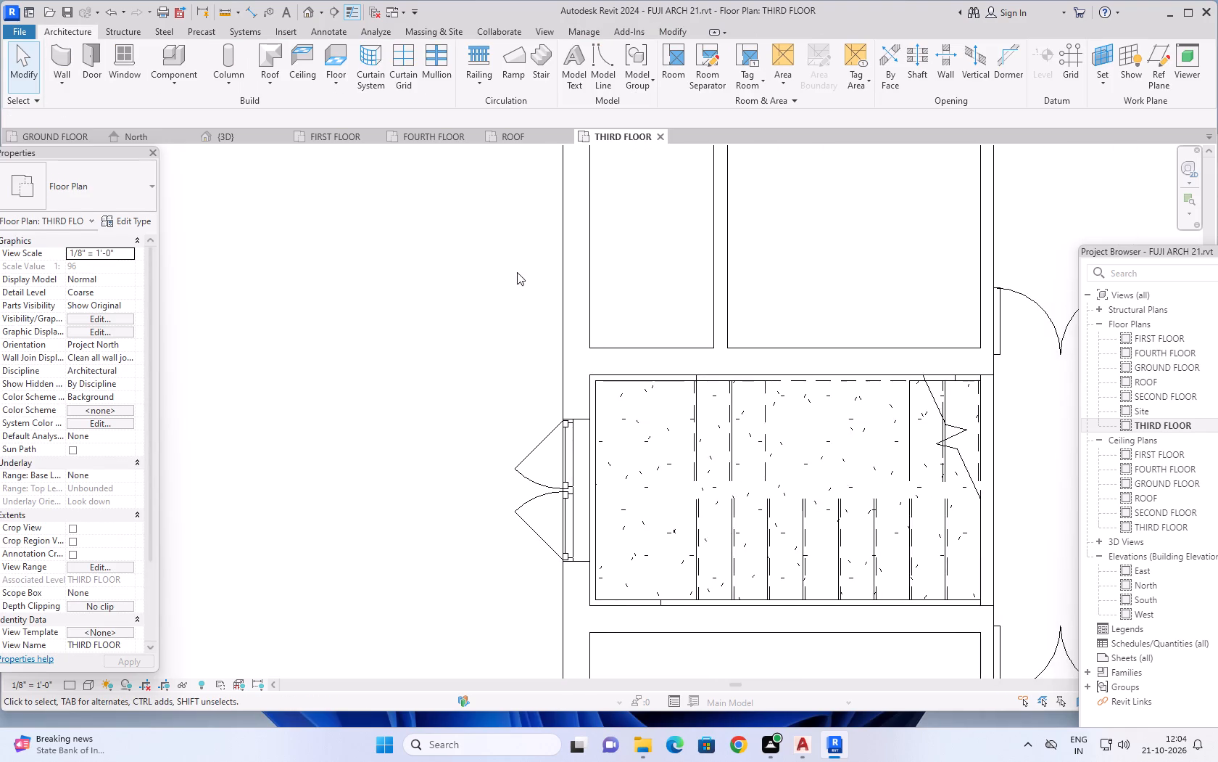
scroll(517, 272, "down", 6)
scroll(585, 255, "down", 5)
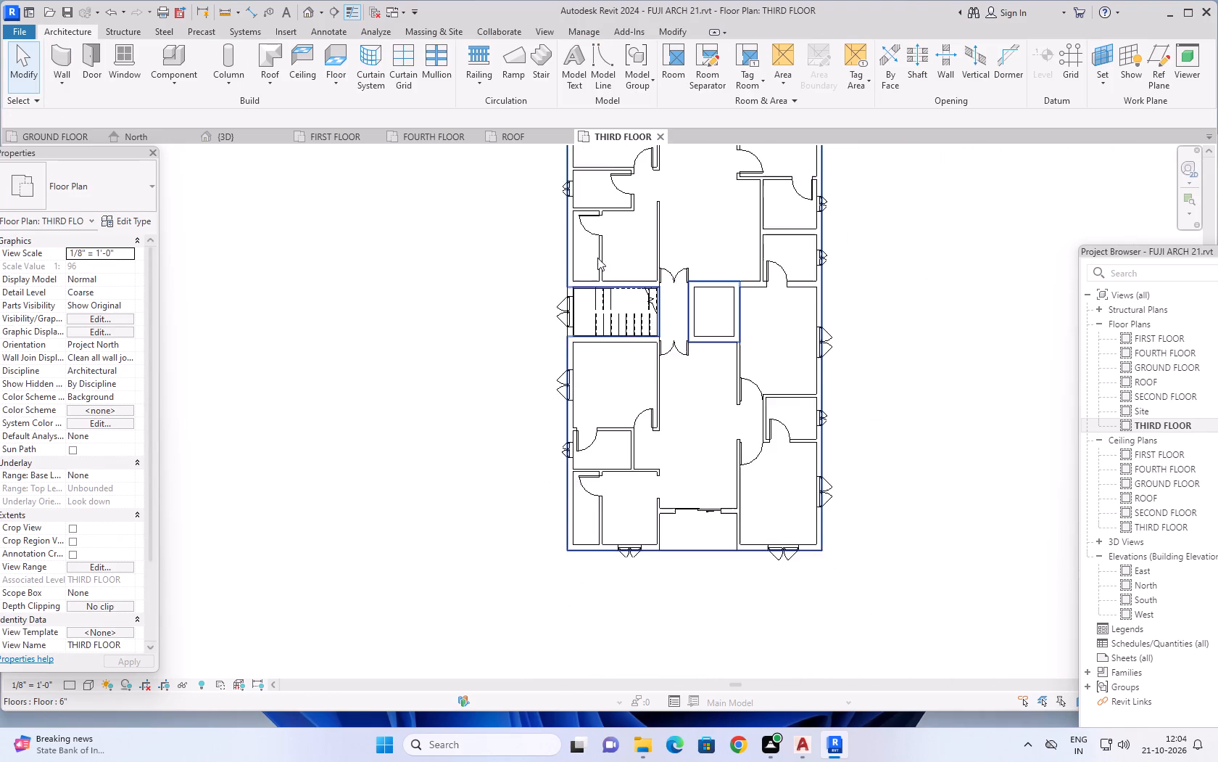
scroll(597, 258, "down", 1)
scroll(842, 263, "down", 1)
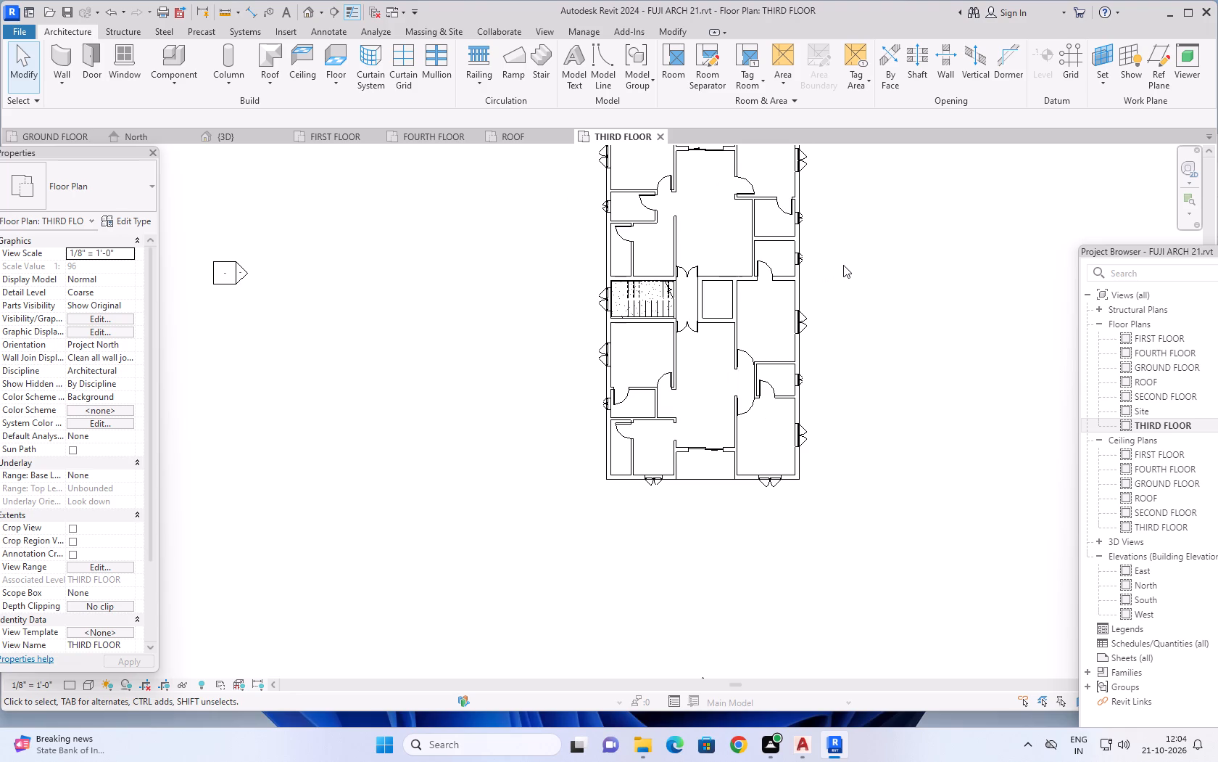
middle_click_drag(845, 263, 767, 297)
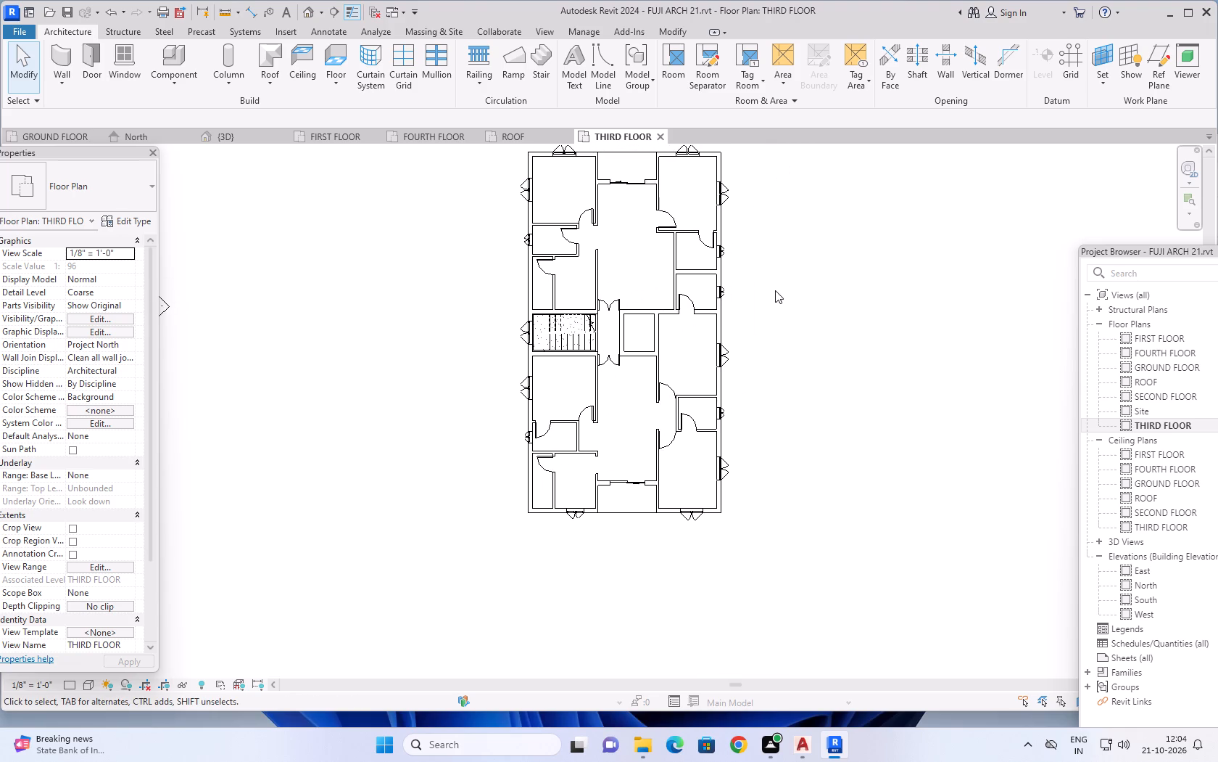
Inspect the whole building in the 3D view, checking the stair-side wall, the slab-level gaps and the front balconies.
left_click(231, 136)
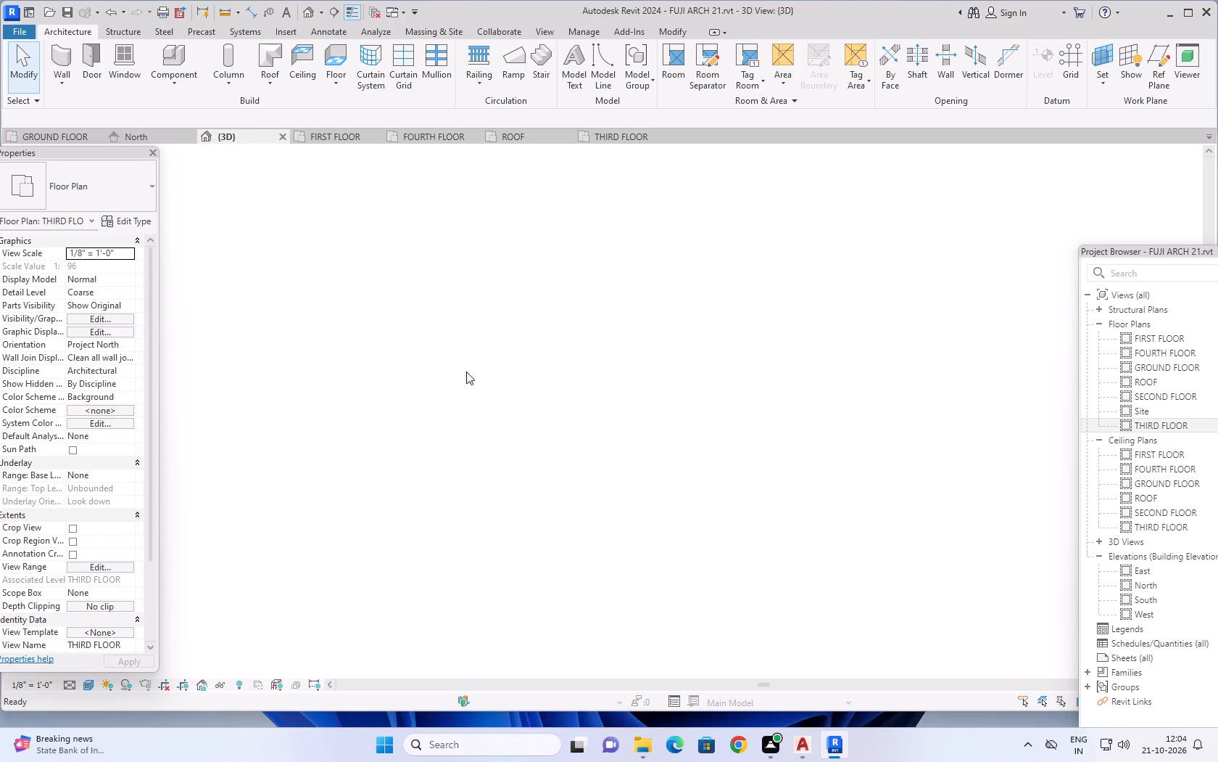
scroll(550, 419, "down", 8)
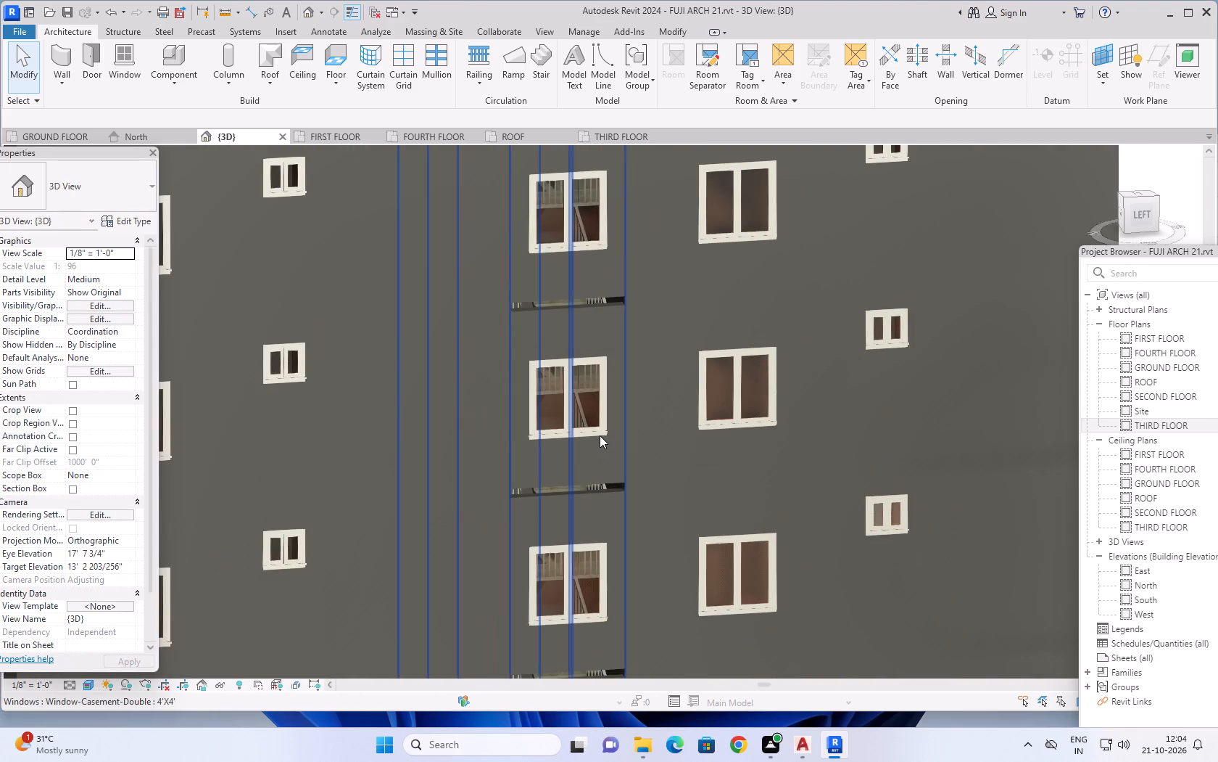
scroll(600, 435, "down", 3)
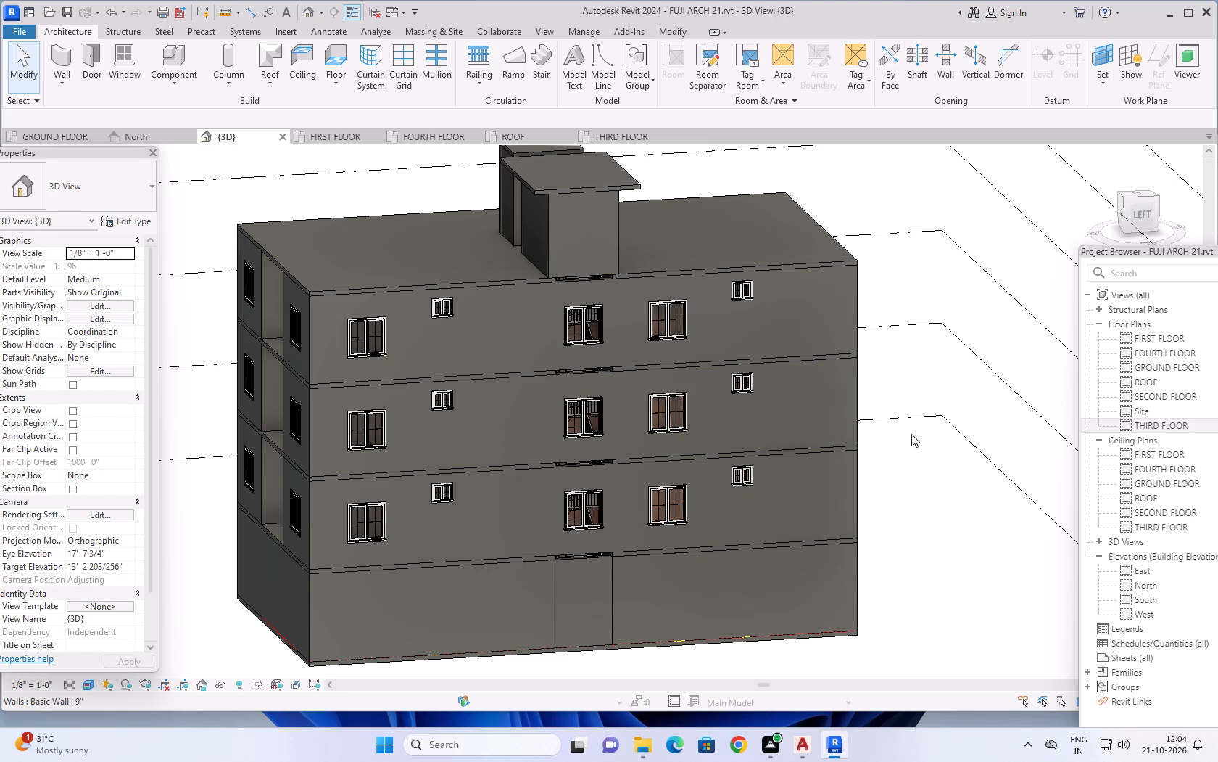
middle_click_drag(927, 435, 855, 456, "shift")
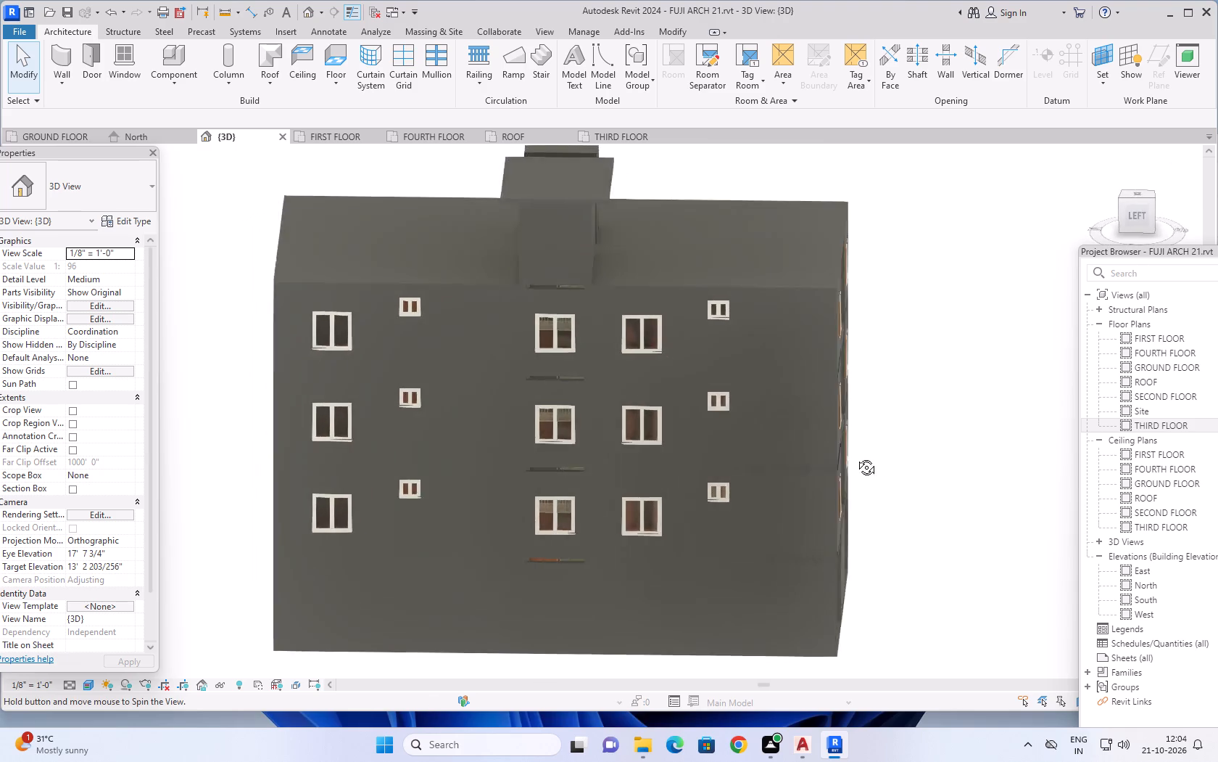
middle_click_drag(855, 456, 880, 337, "shift")
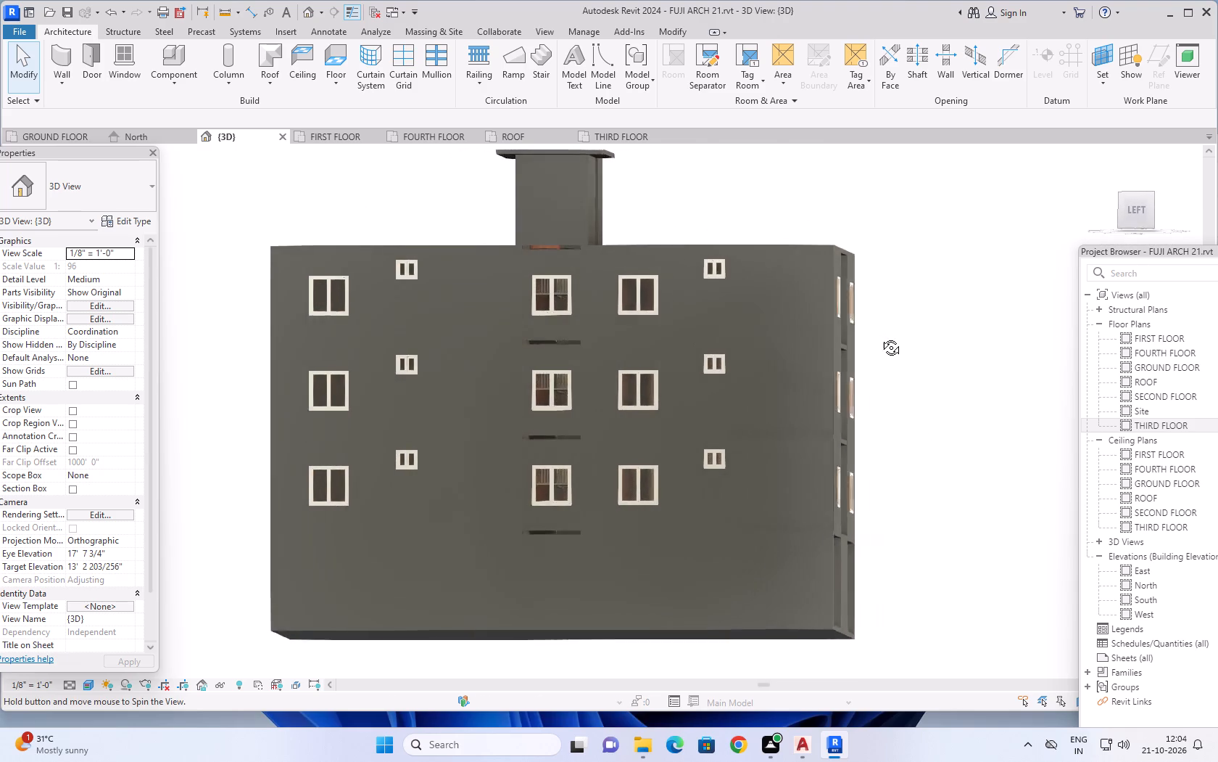
middle_click_drag(880, 337, 720, 366, "shift")
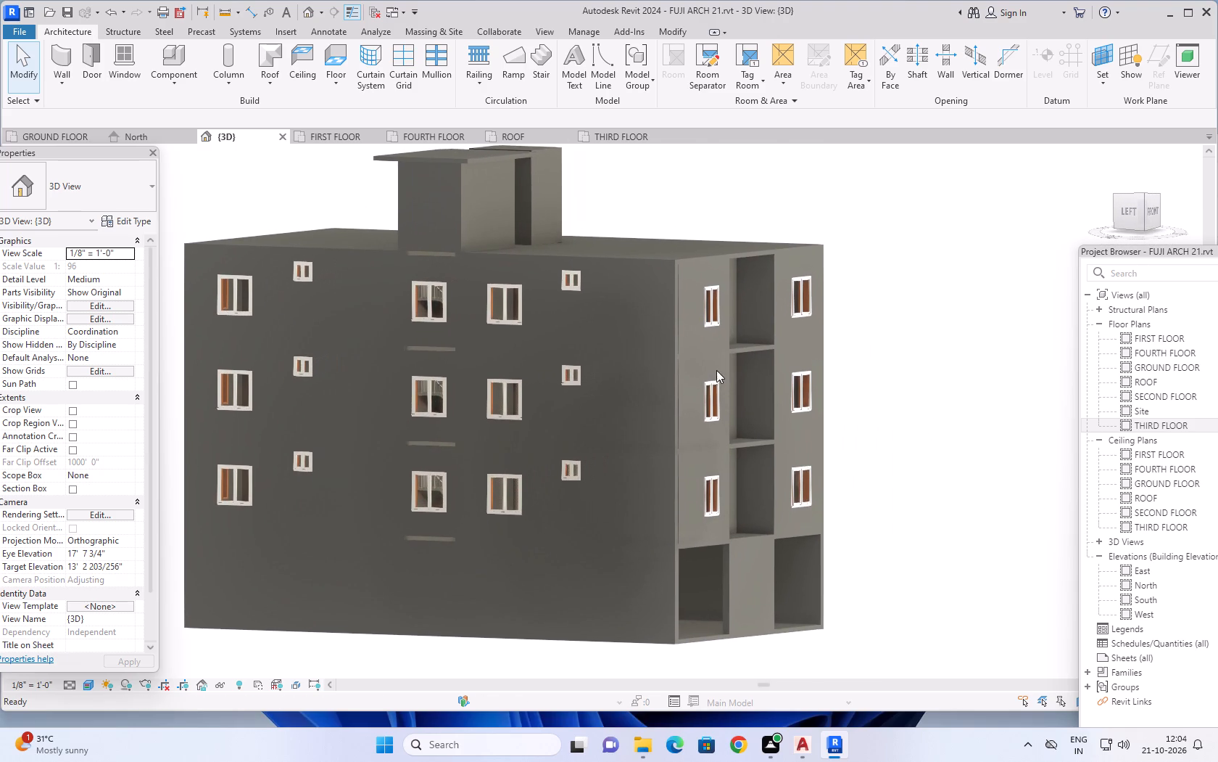
middle_click_drag(919, 341, 963, 406)
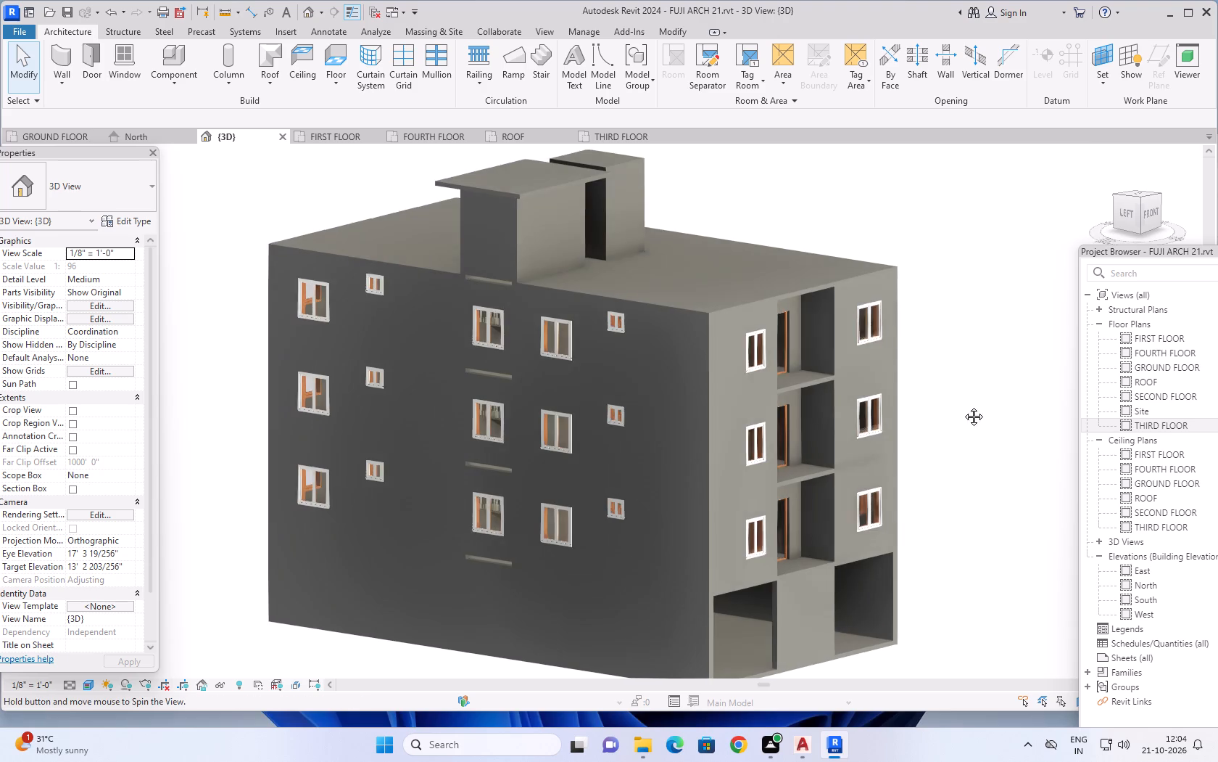
Set the Top Offset of the short ground-floor 9" wall segment beside the stairs to 0.
middle_click_drag(963, 406, 961, 404)
middle_click_drag(937, 387, 1048, 340)
middle_click_drag(644, 584, 643, 584, "shift")
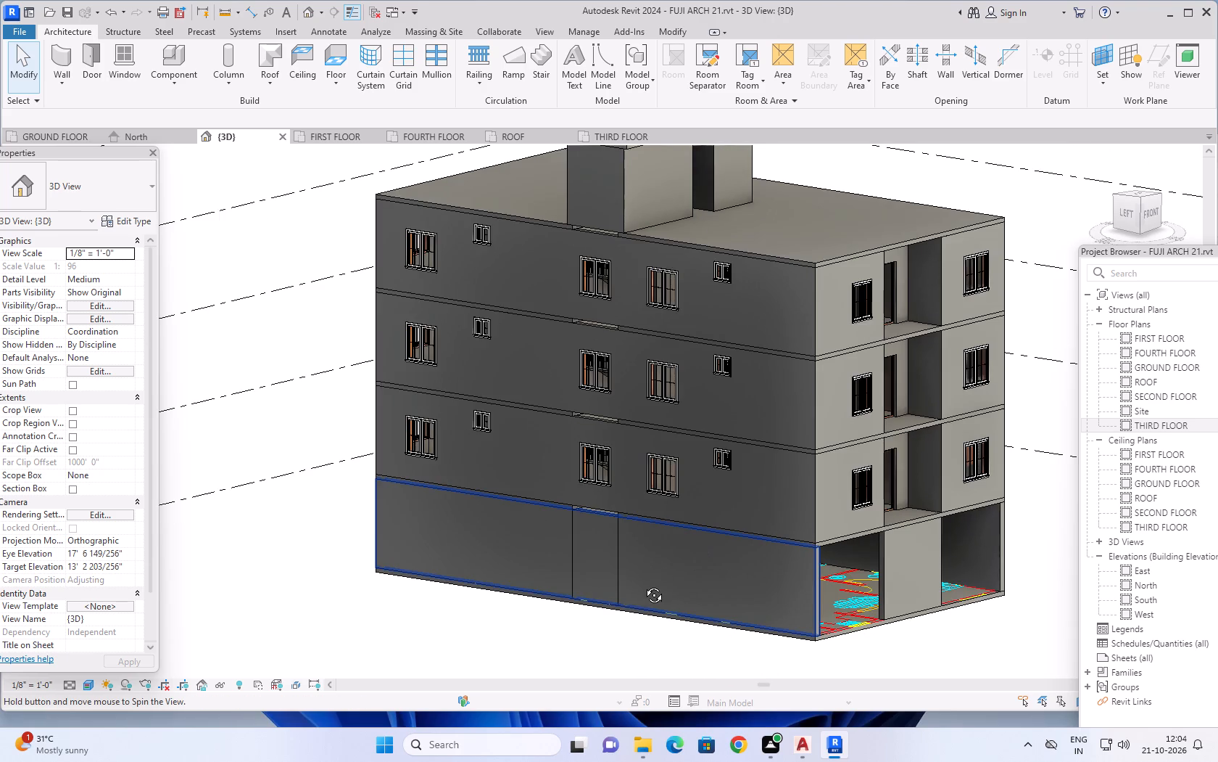
middle_click_drag(643, 584, 632, 579, "shift")
key("Escape")
key("Escape")
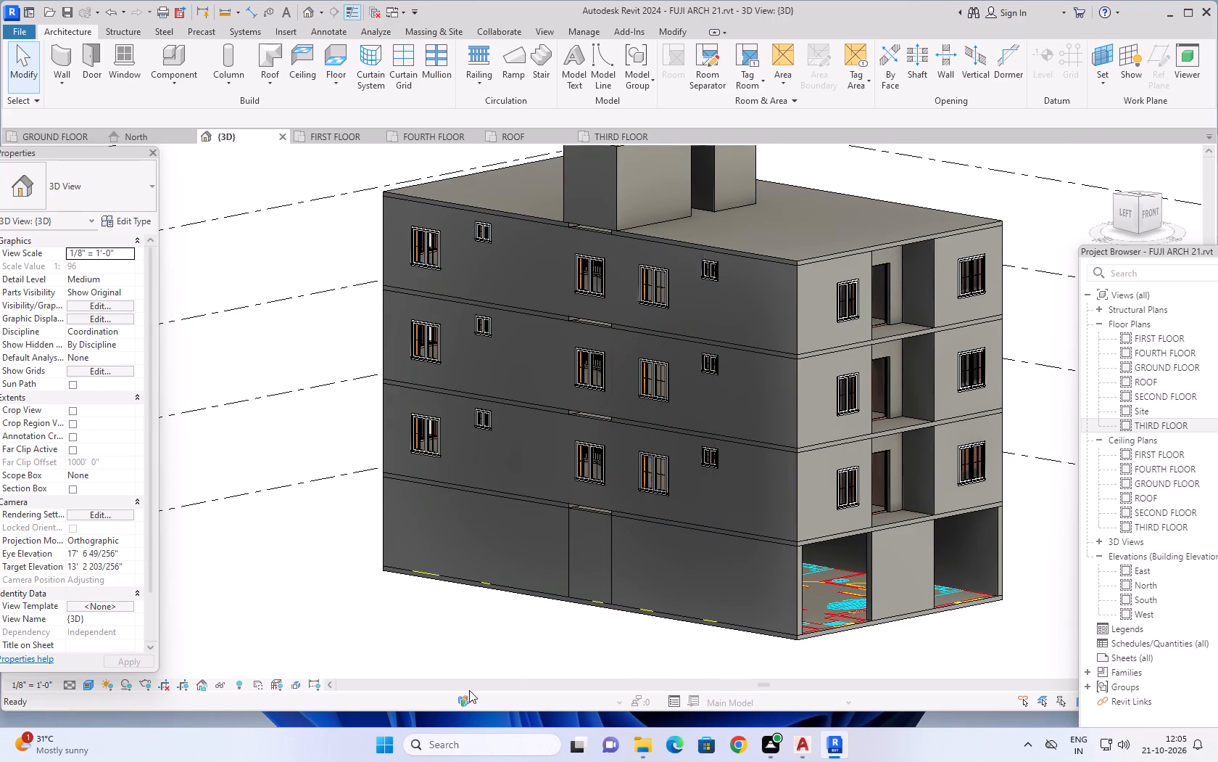
key("Escape")
scroll(469, 690, "up", 7)
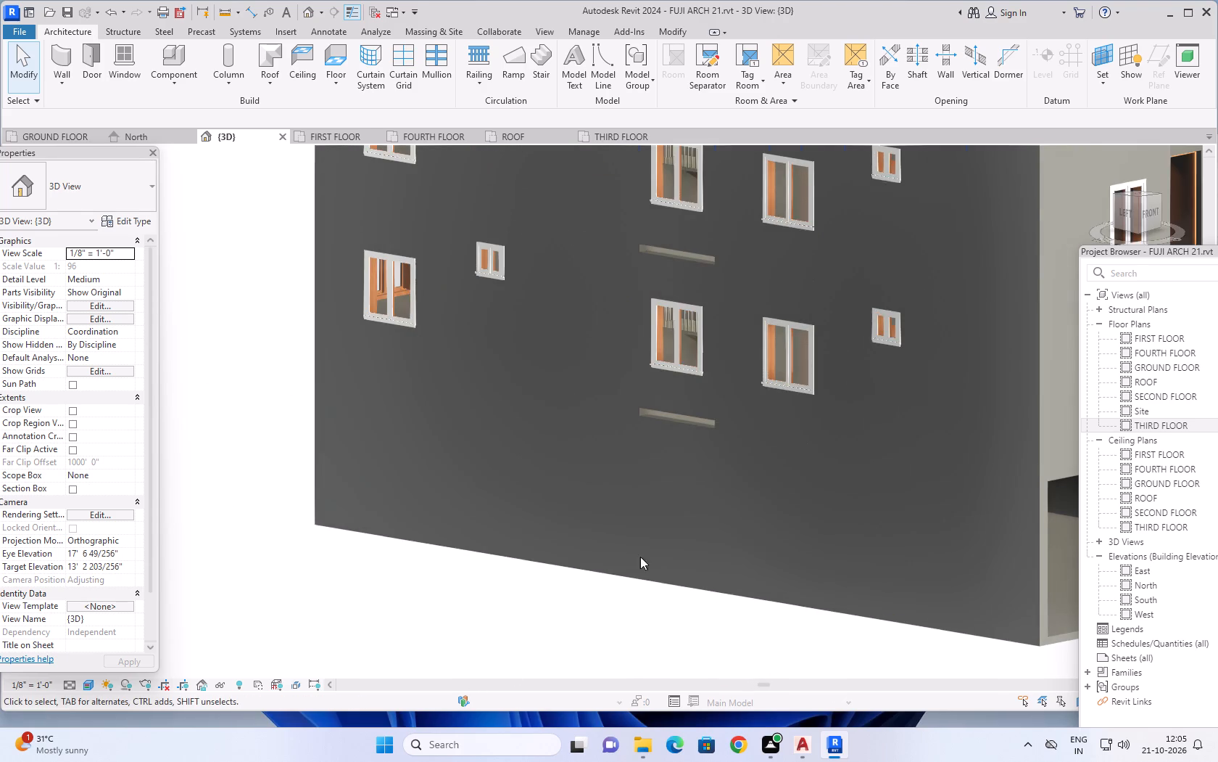
left_click(671, 420)
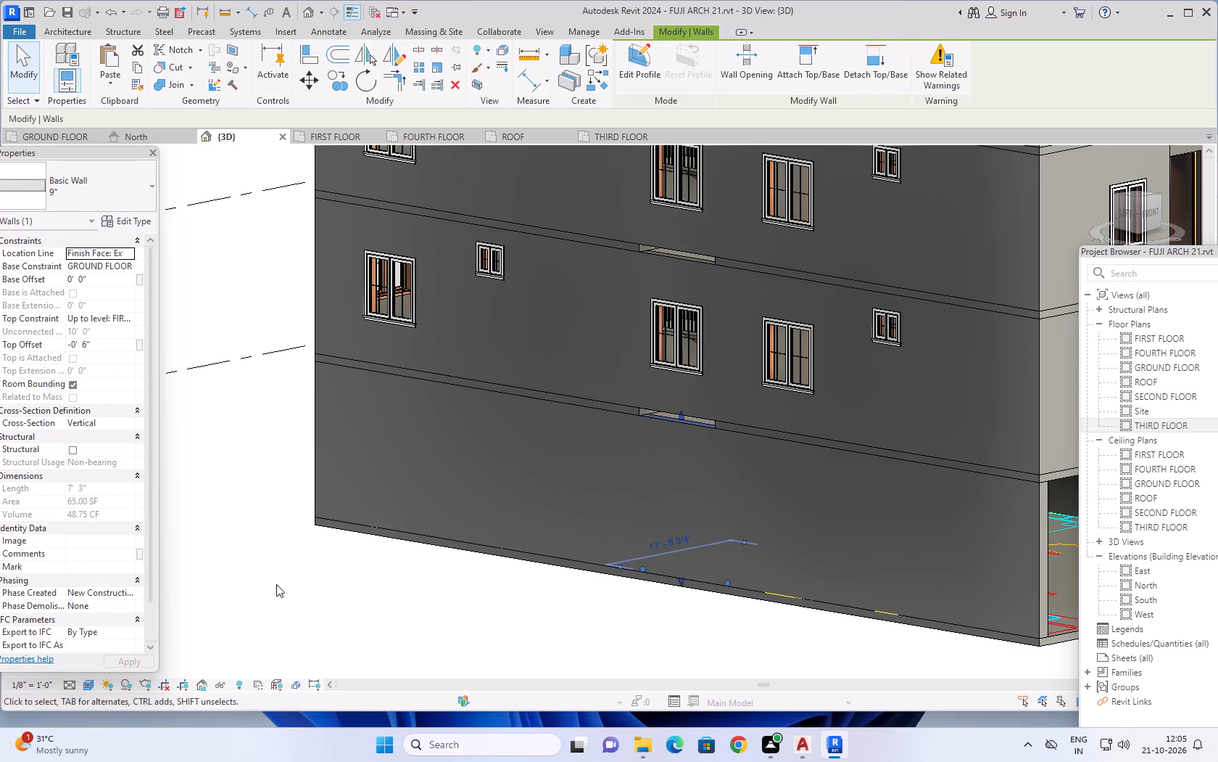
middle_click_drag(351, 606, 483, 613, "shift")
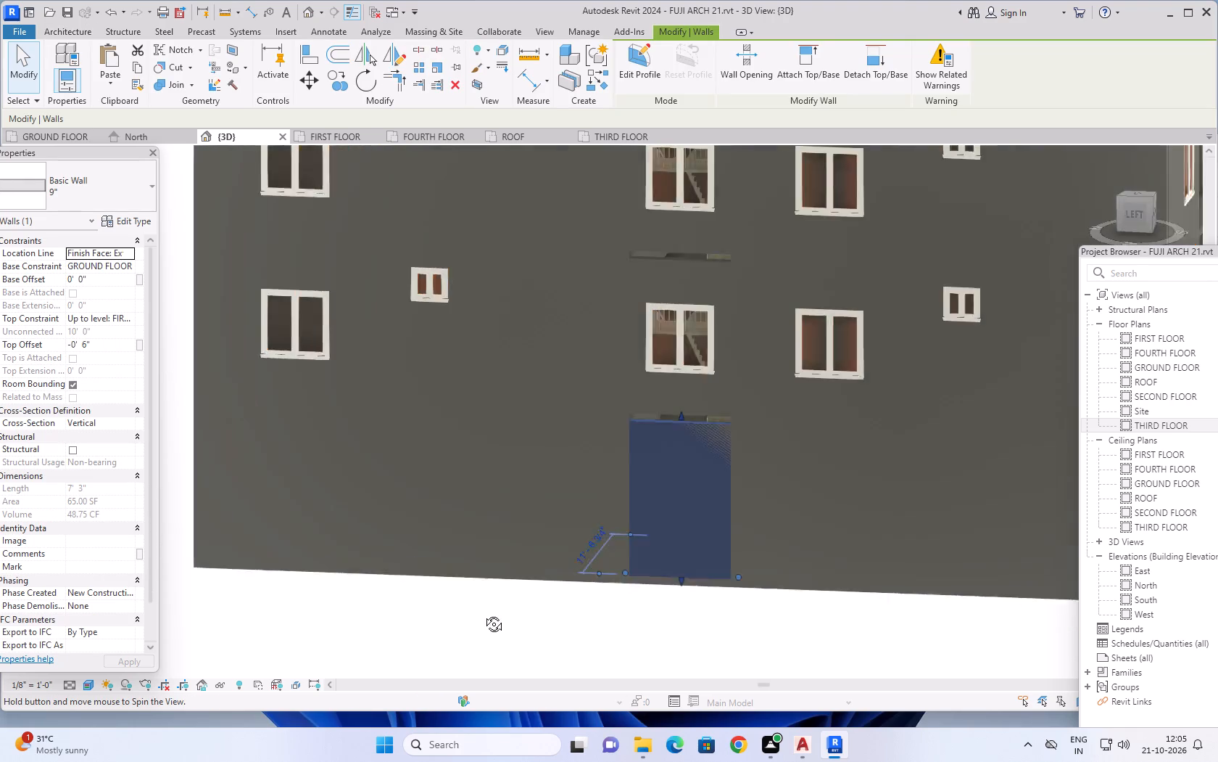
middle_click_drag(483, 613, 438, 589, "shift")
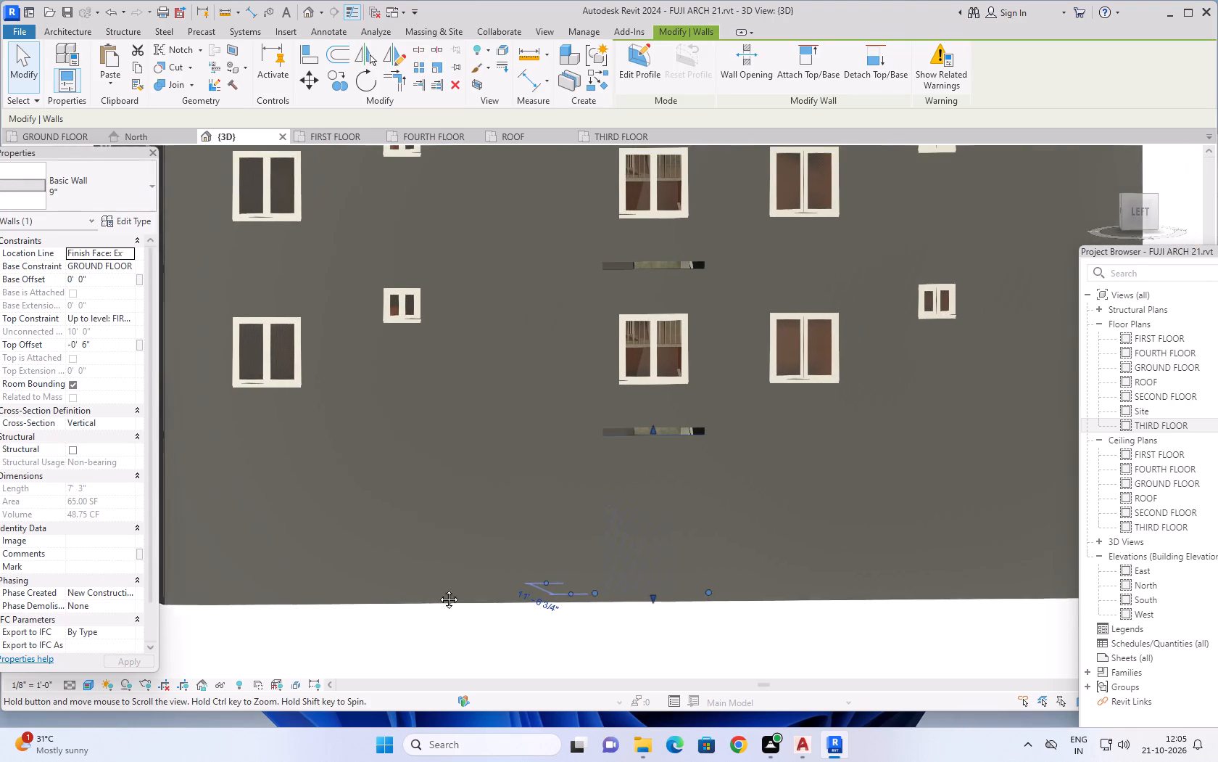
middle_click_drag(438, 589, 419, 591, "shift")
middle_click_drag(452, 624, 548, 561)
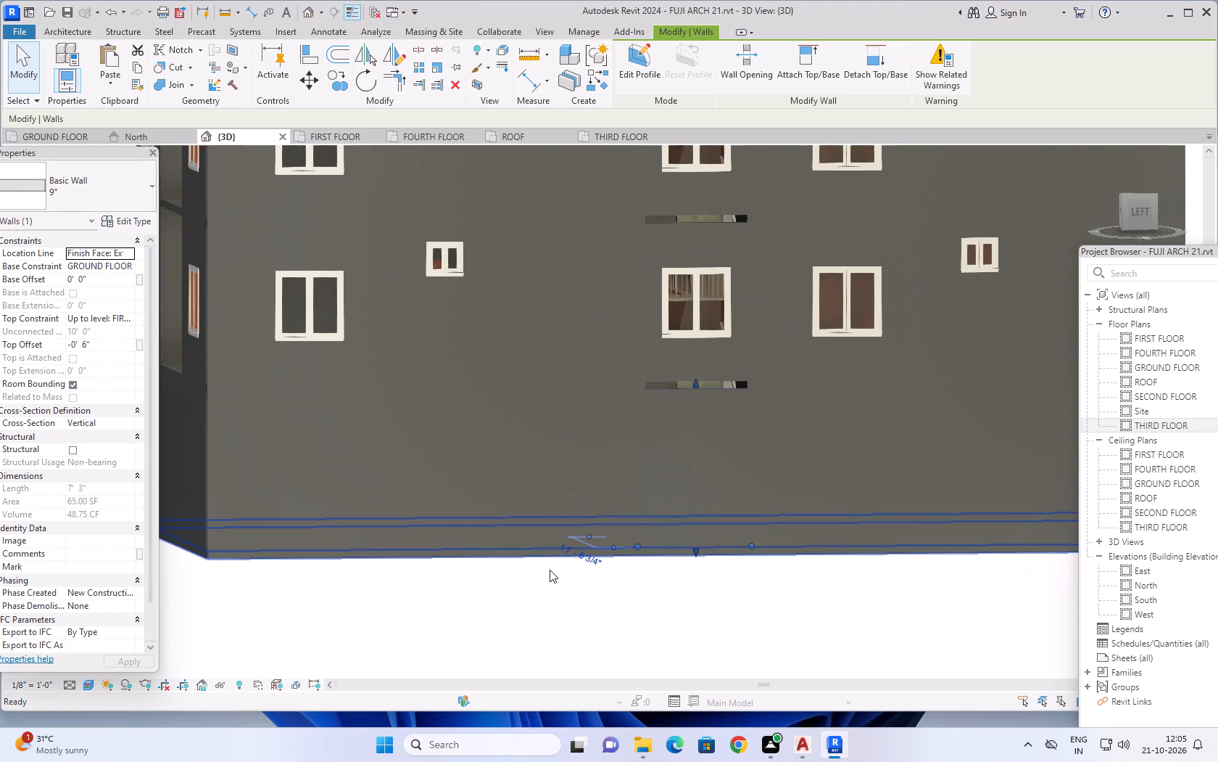
middle_click_drag(615, 605, 558, 635, "shift")
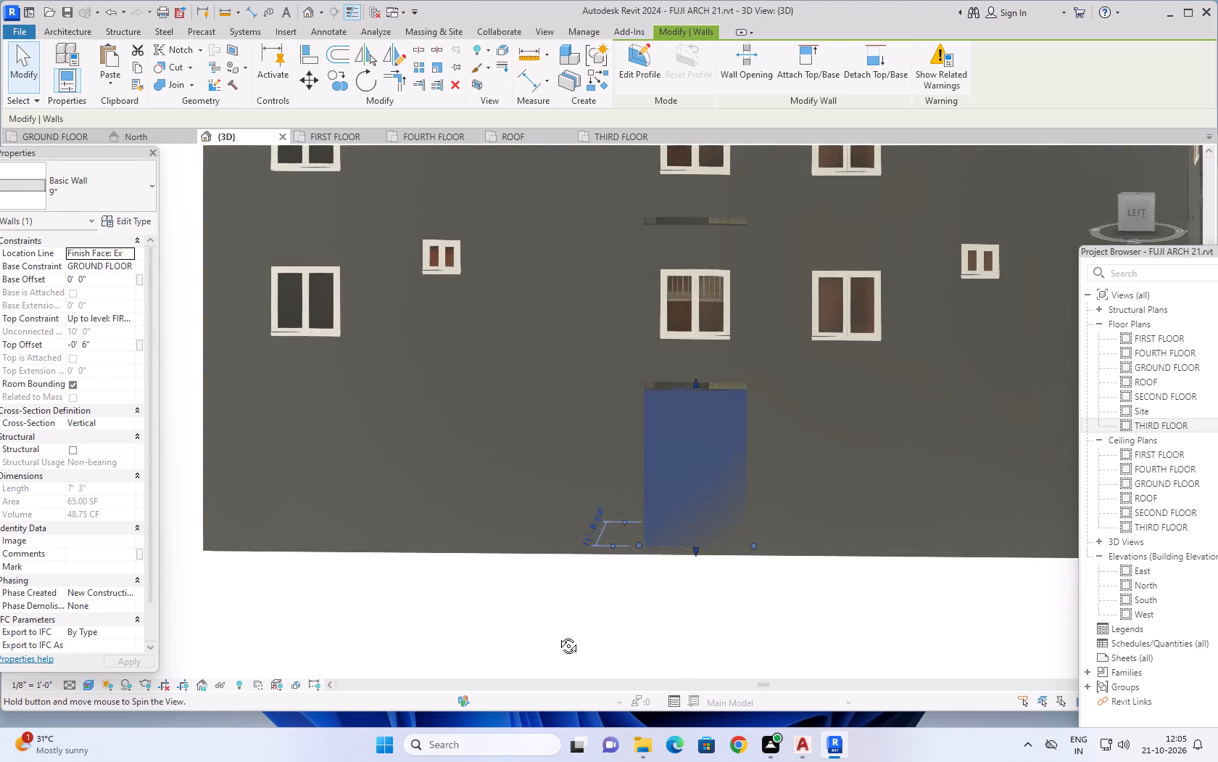
middle_click_drag(558, 635, 439, 623, "shift")
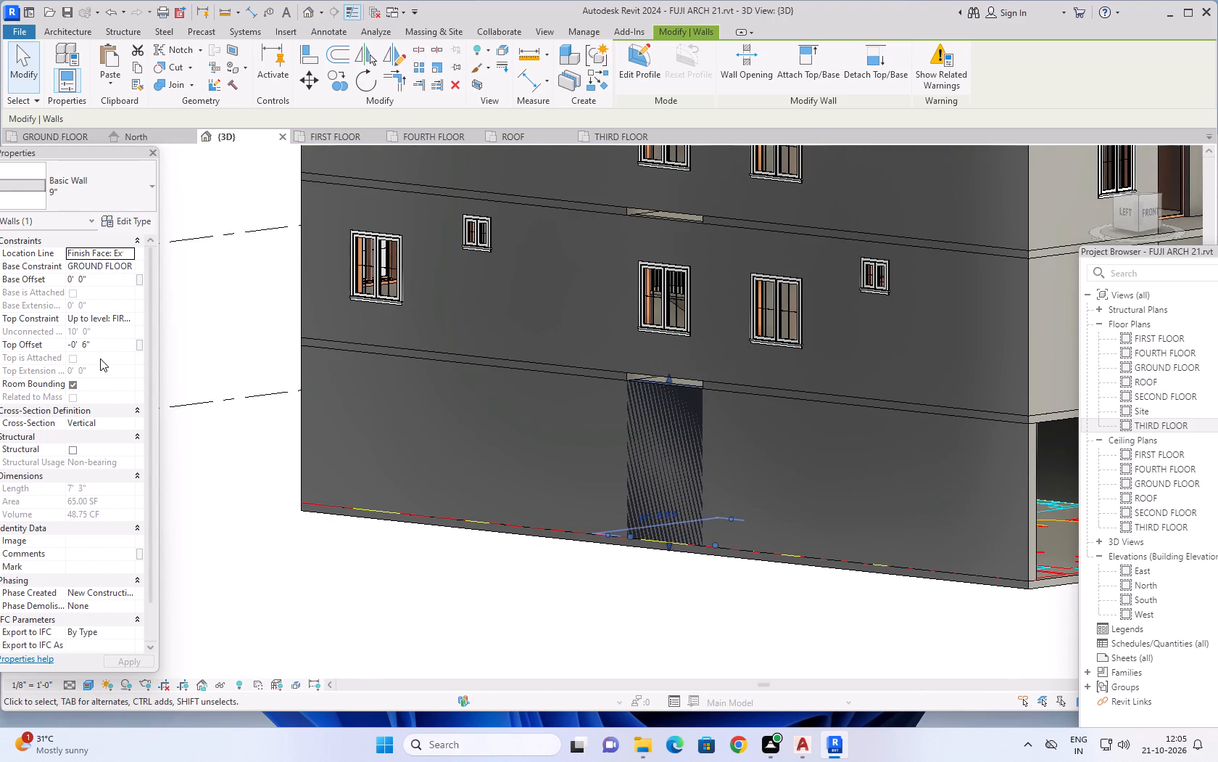
left_click(106, 340)
key("0")
key("Return")
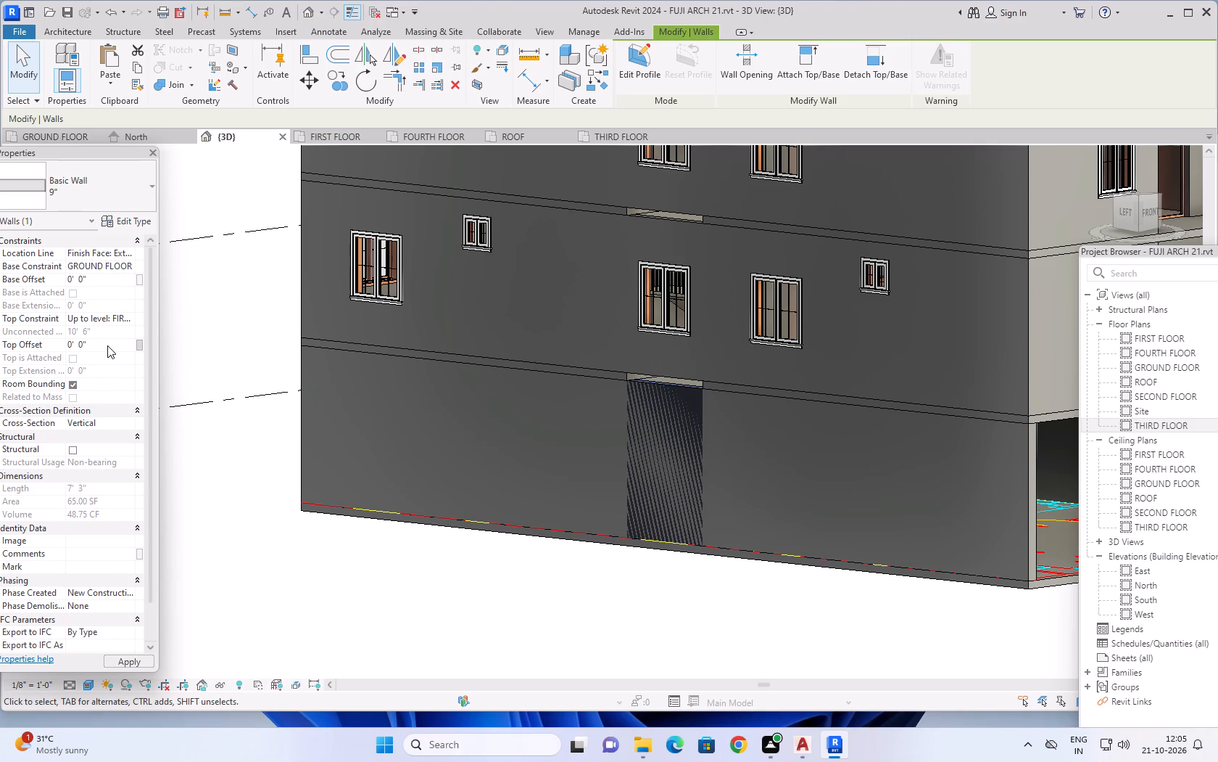
key("Escape")
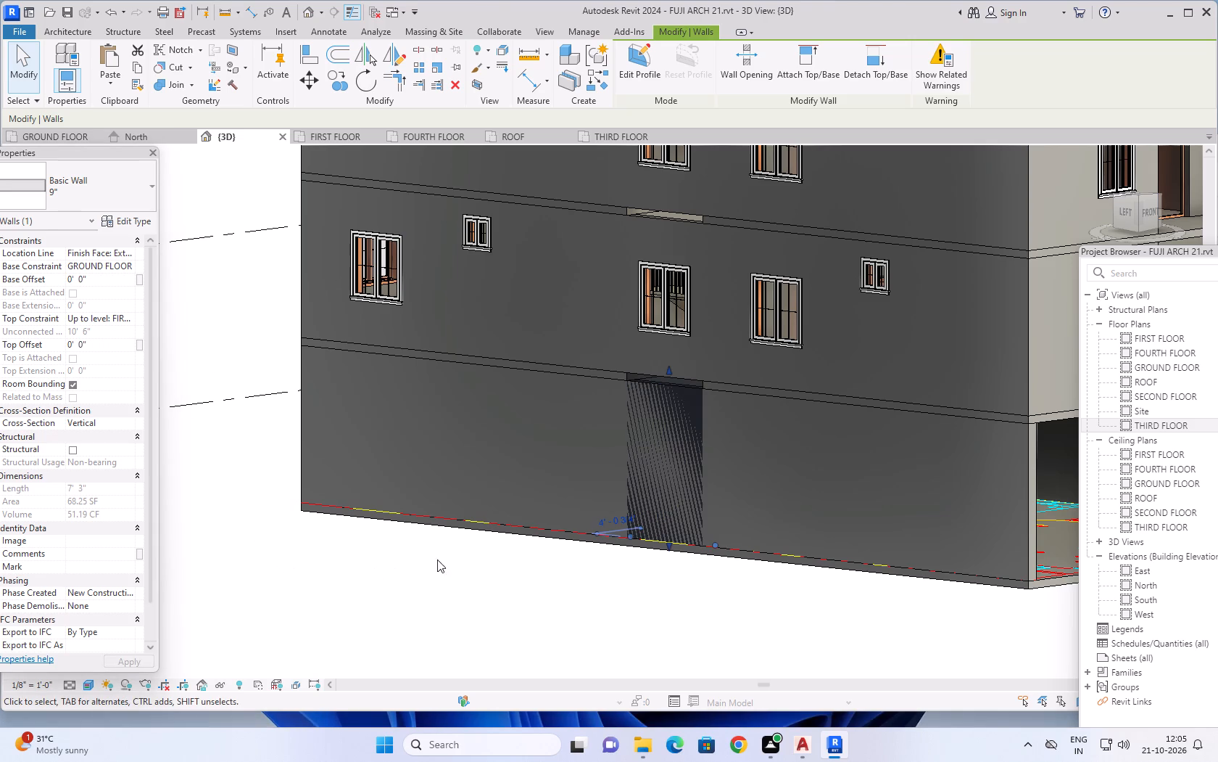
key("Escape")
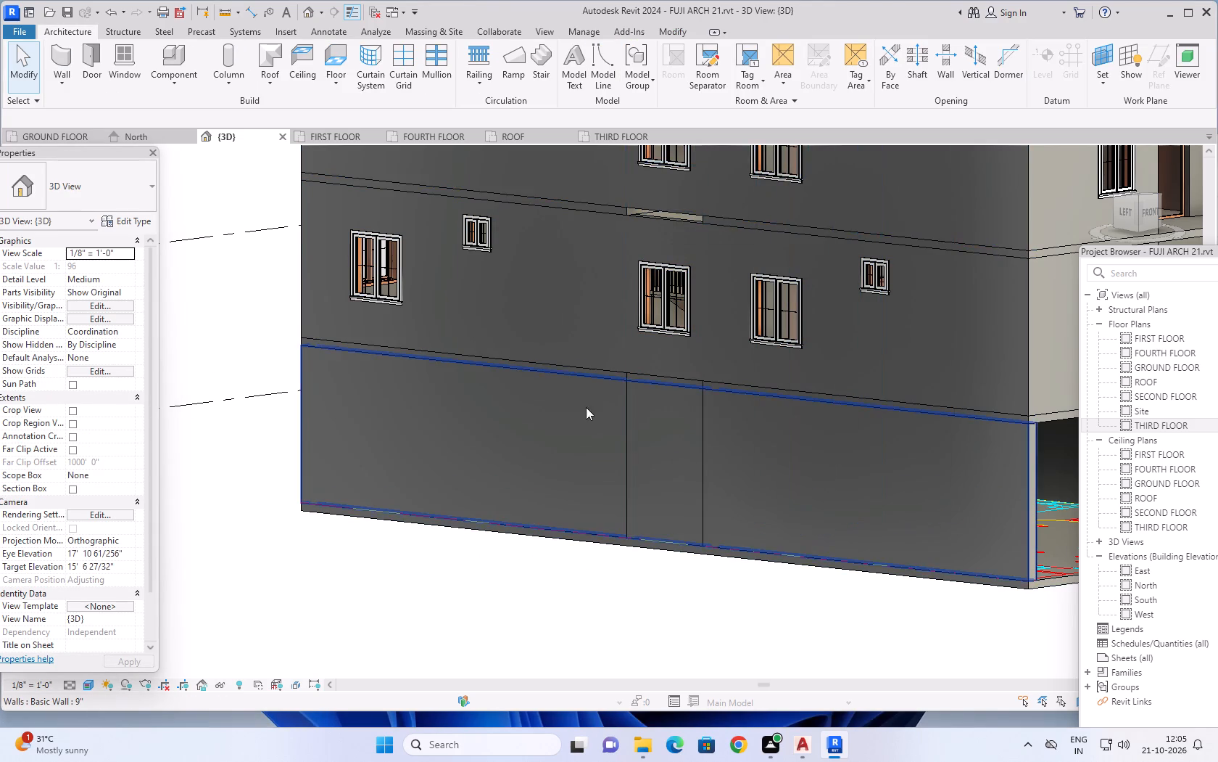
Inspect the stair-side wall in the 3D view, including the remaining slab-level gaps above the stair windows.
scroll(606, 445, "down", 3)
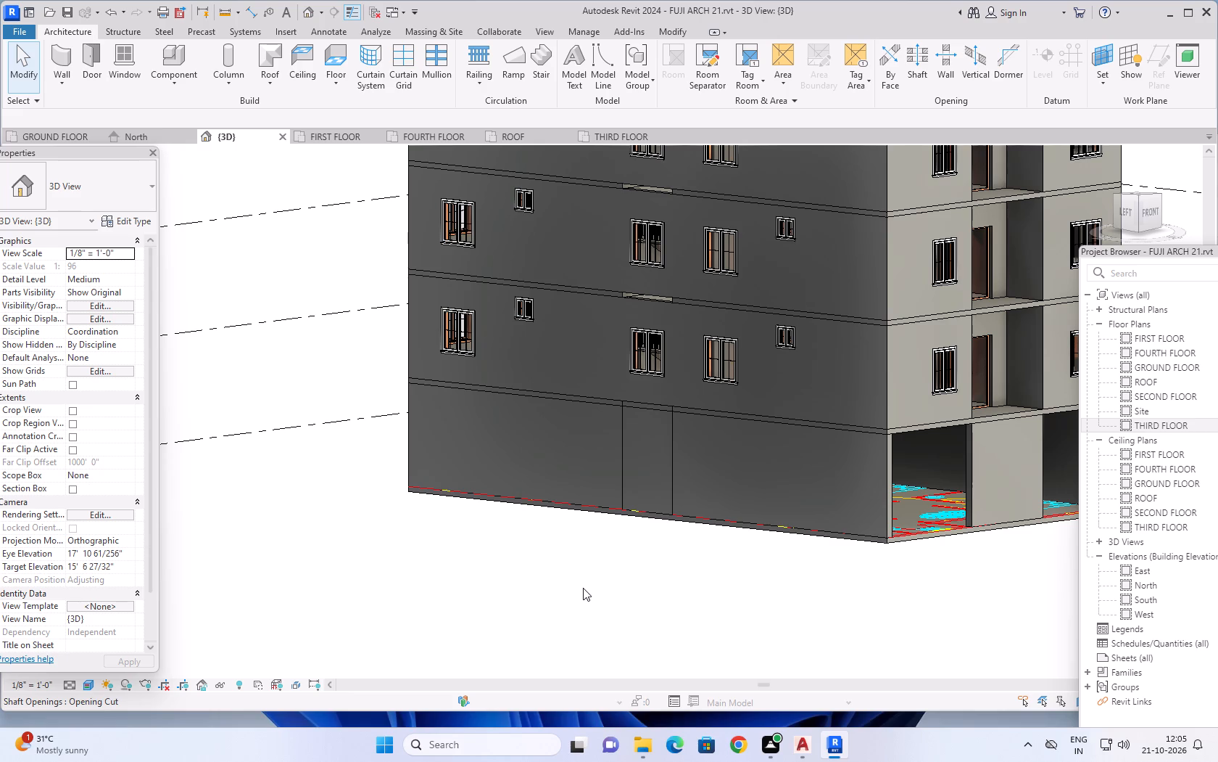
middle_click_drag(583, 588, 474, 645)
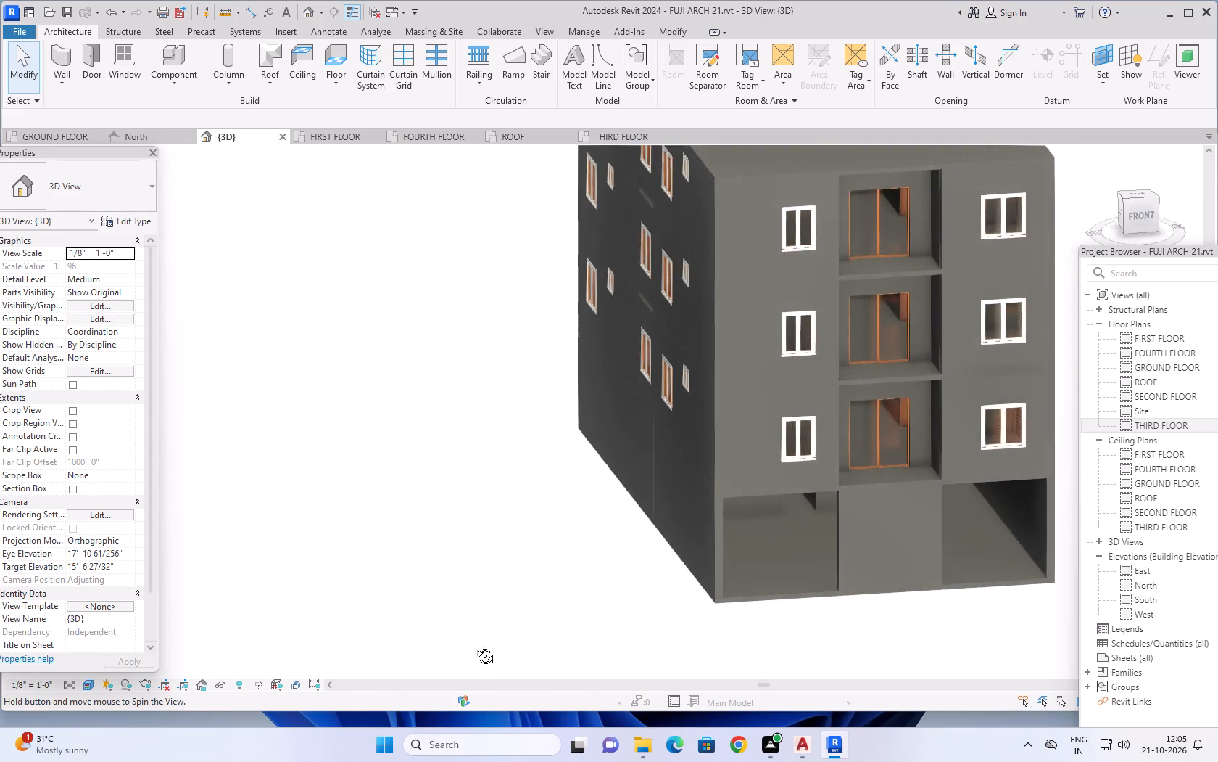
middle_click_drag(474, 645, 472, 618)
middle_click_drag(488, 588, 737, 599, "shift")
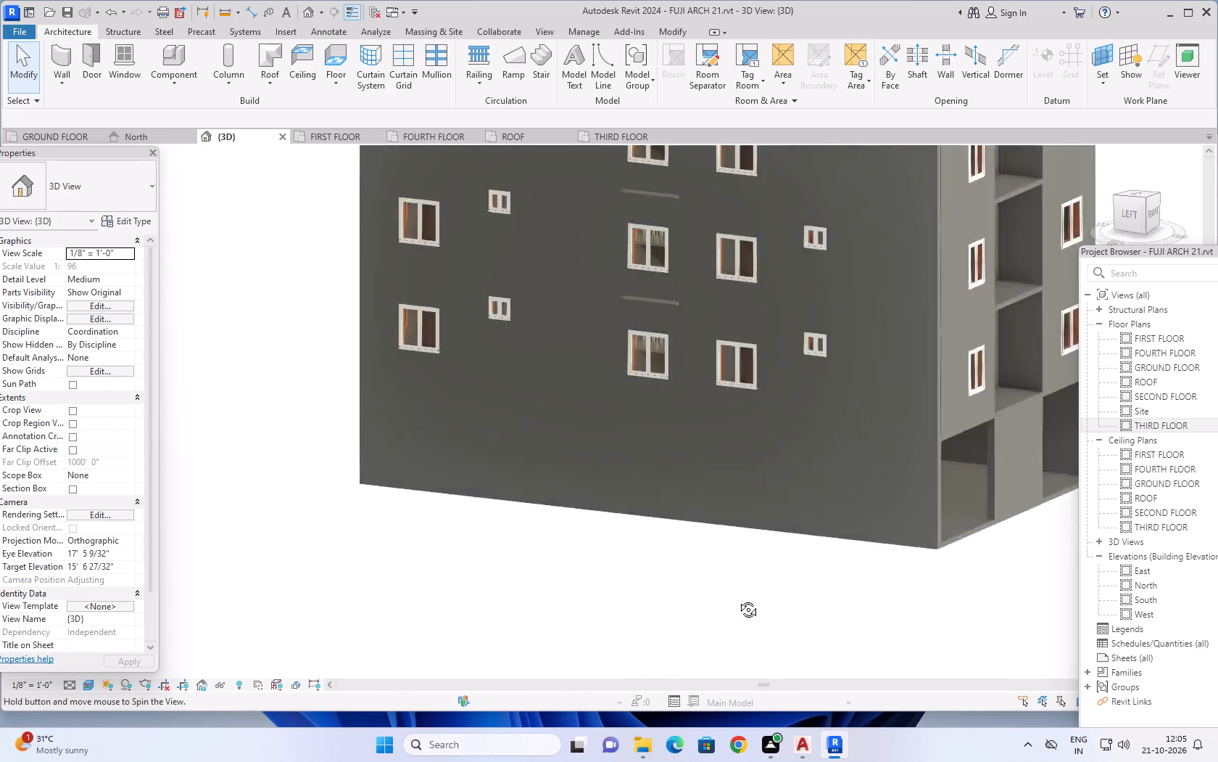
middle_click_drag(737, 599, 778, 554, "shift")
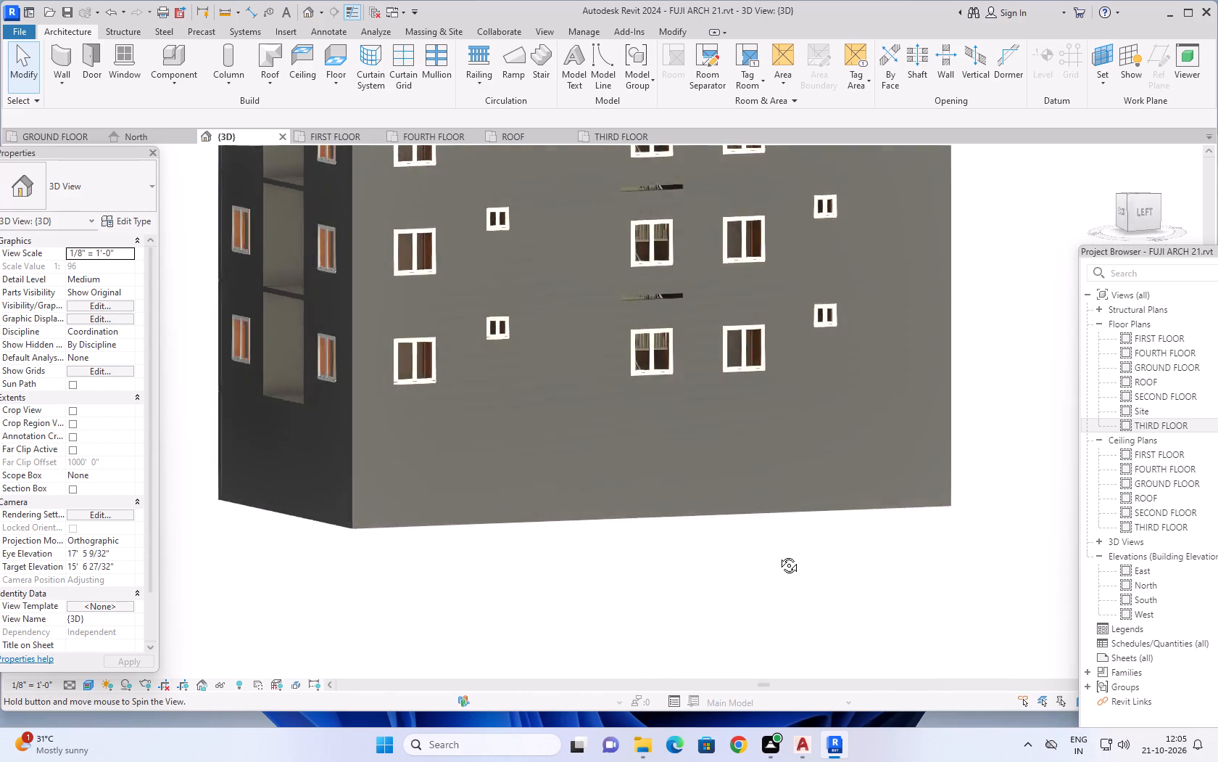
middle_click_drag(778, 554, 721, 541, "shift")
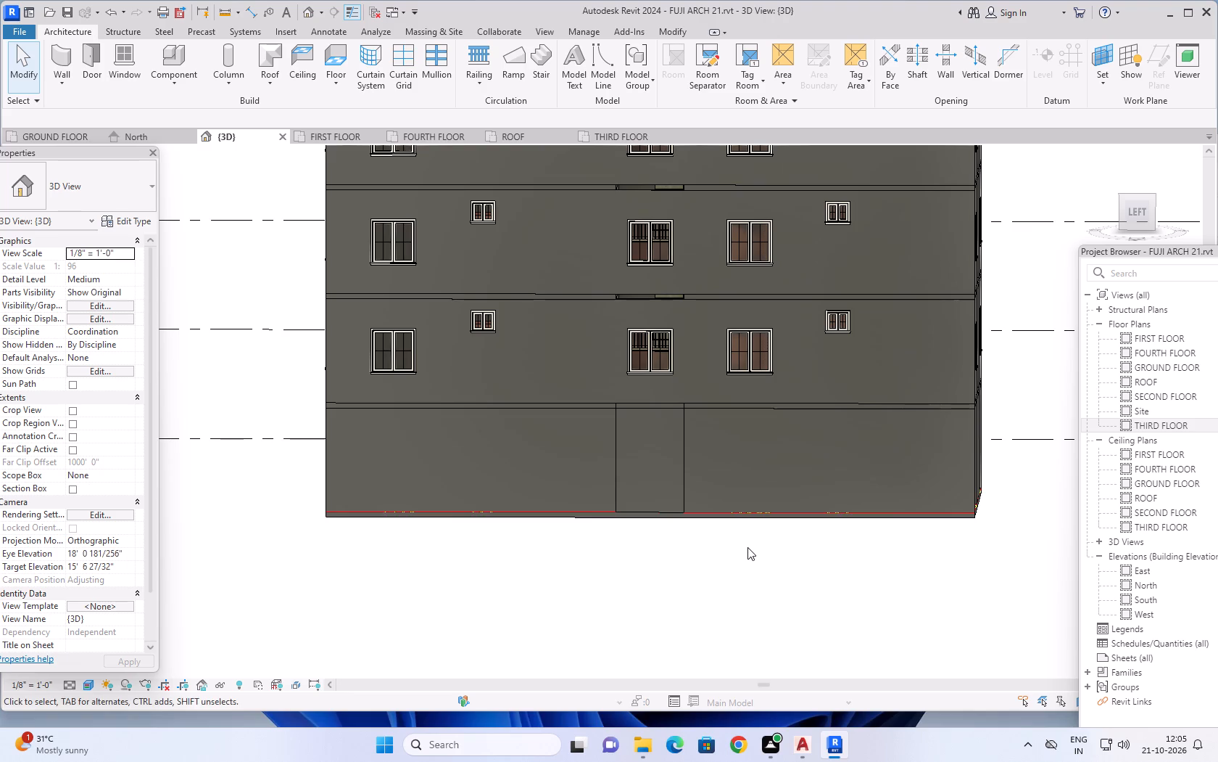
scroll(645, 295, "up", 2)
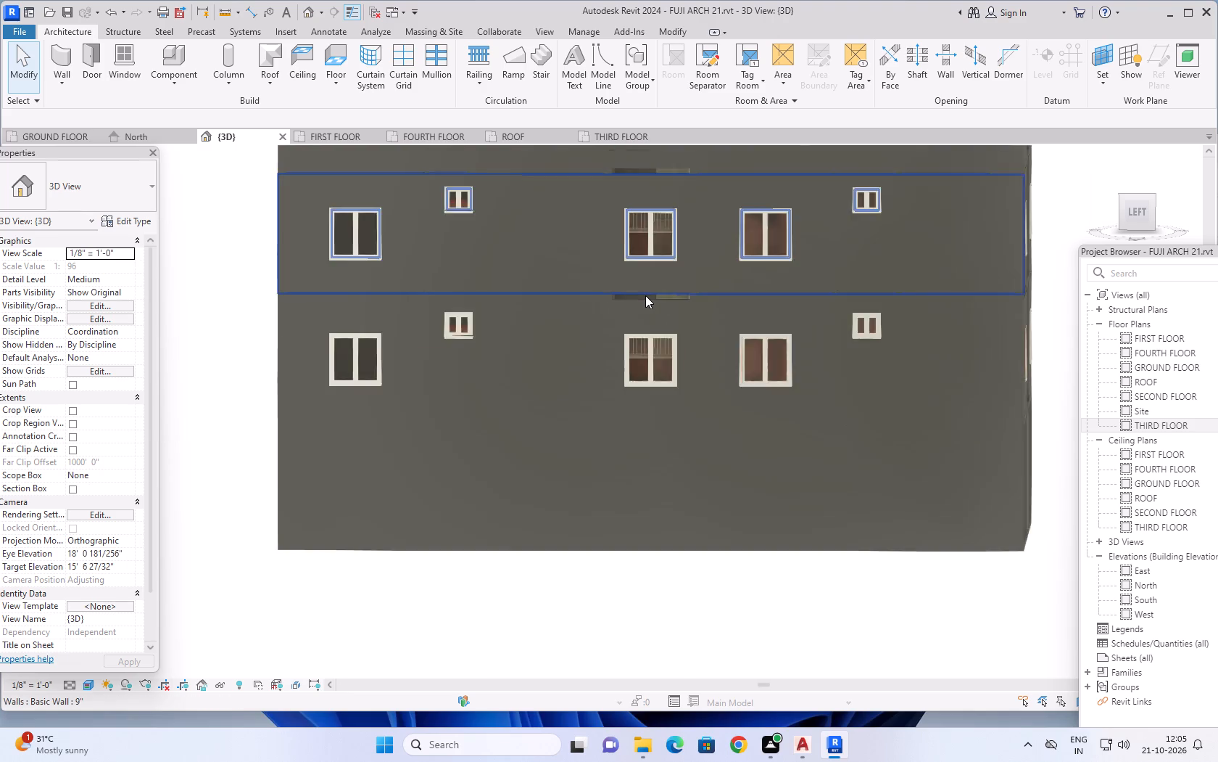
scroll(645, 295, "up", 10)
scroll(703, 307, "up", 3)
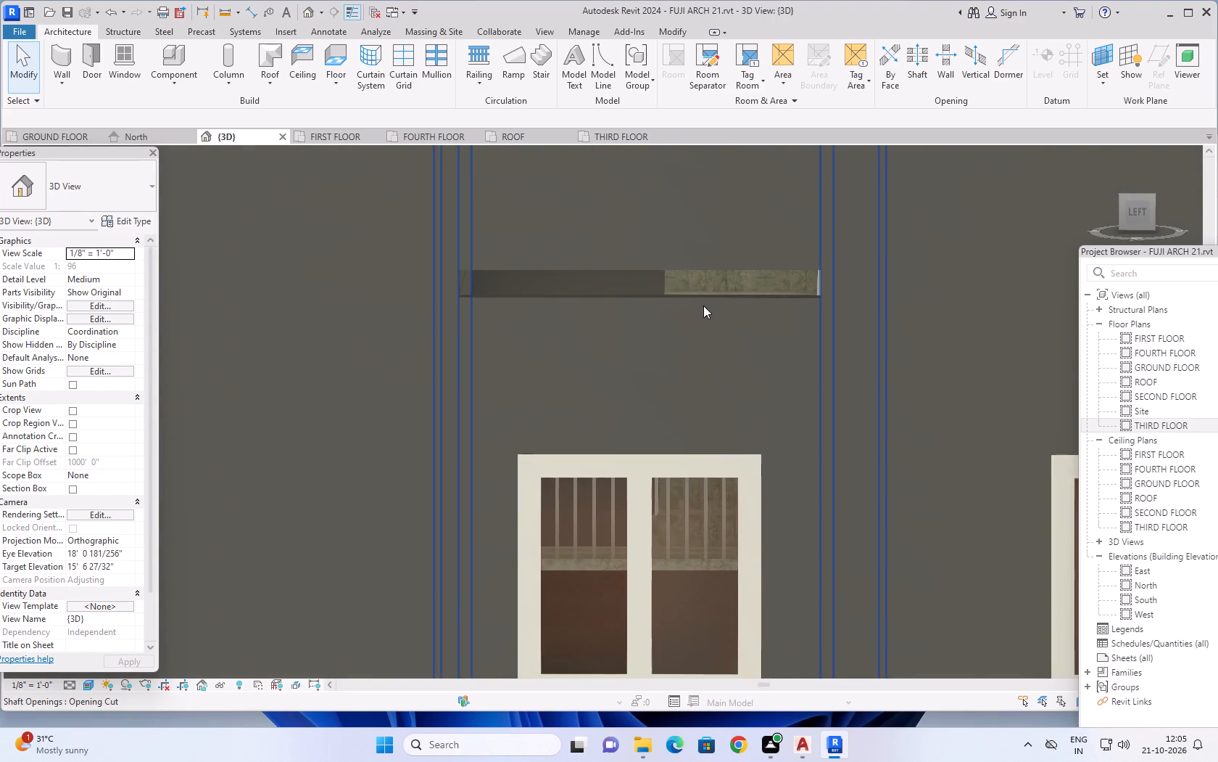
scroll(716, 294, "up", 1)
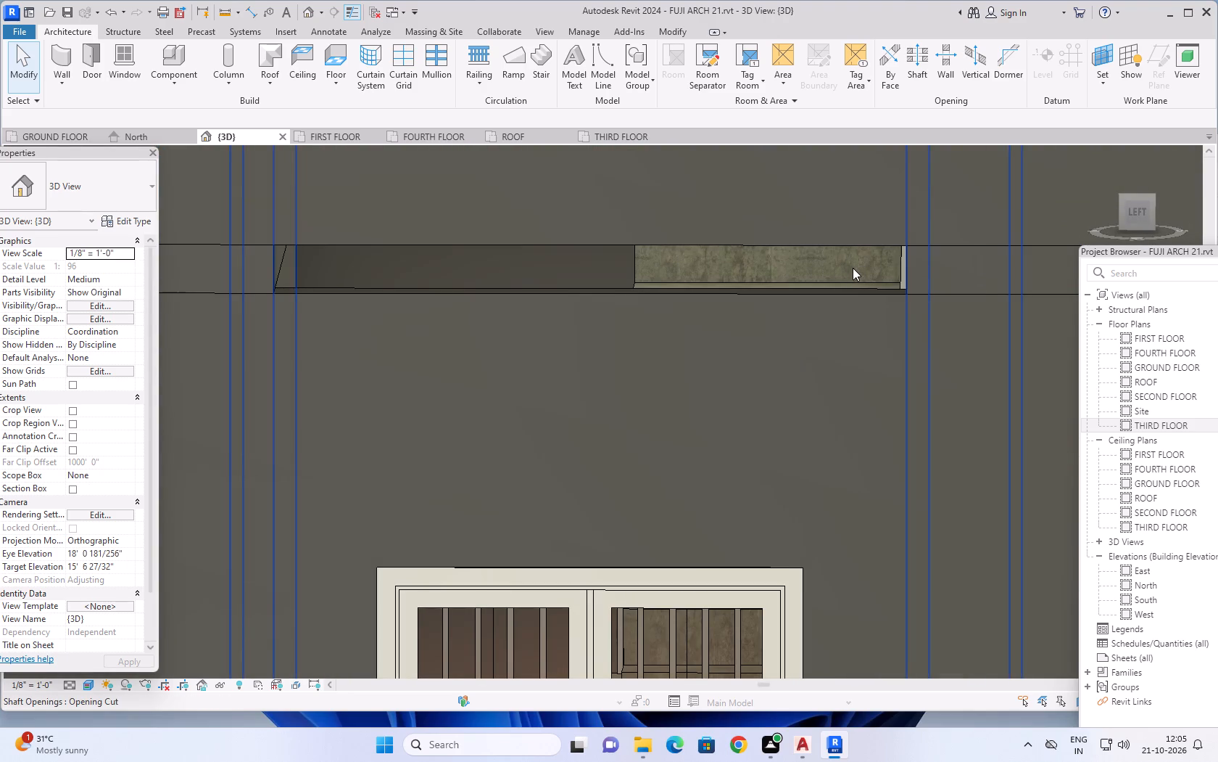
Raise the top of the staircase and lift shaft opening within the rooftop rooms to an unconnected height of about 50' 1 1/2".
left_click(849, 270)
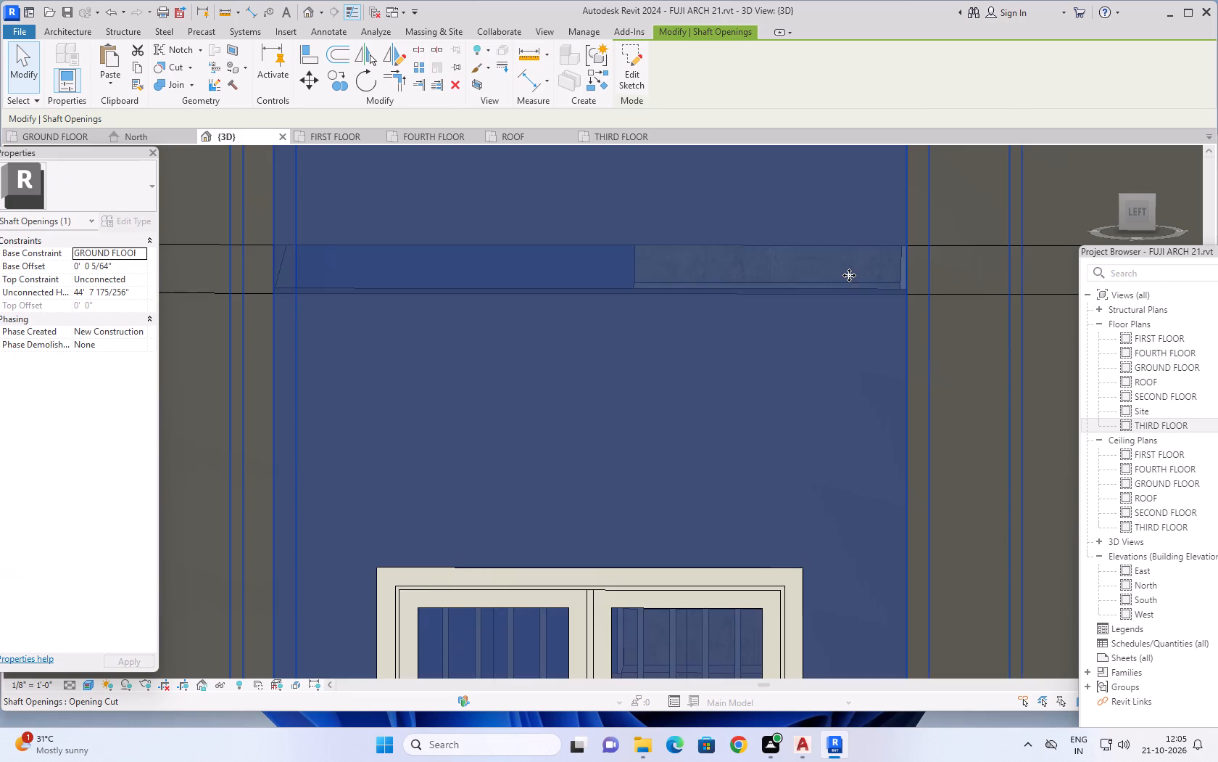
scroll(849, 282, "down", 15)
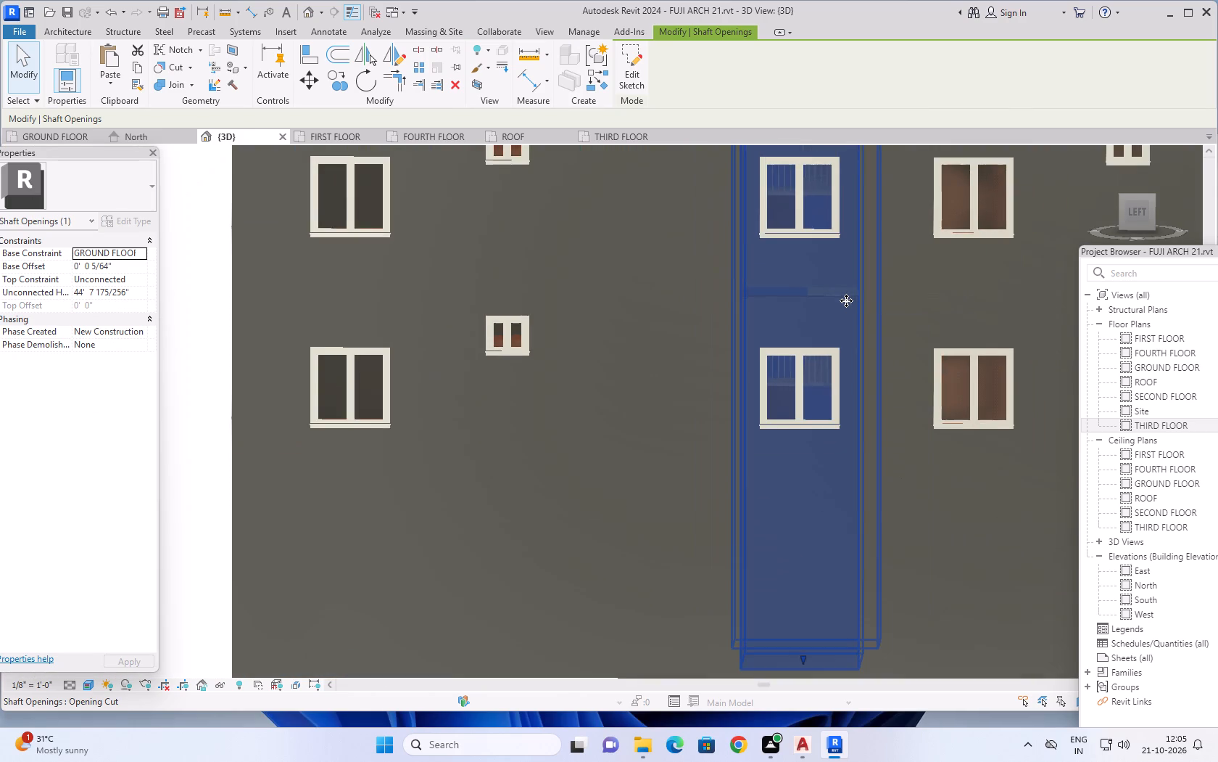
scroll(845, 301, "down", 2)
scroll(824, 512, "down", 2)
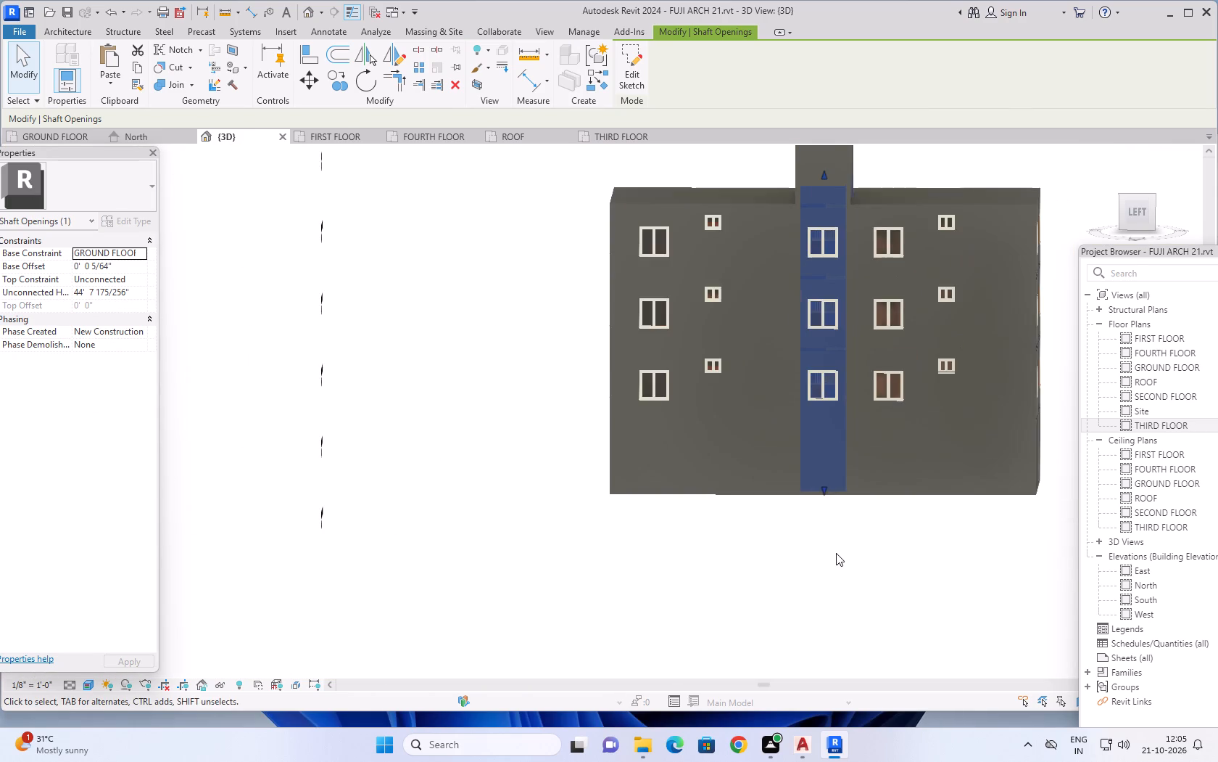
middle_click_drag(878, 551, 632, 569)
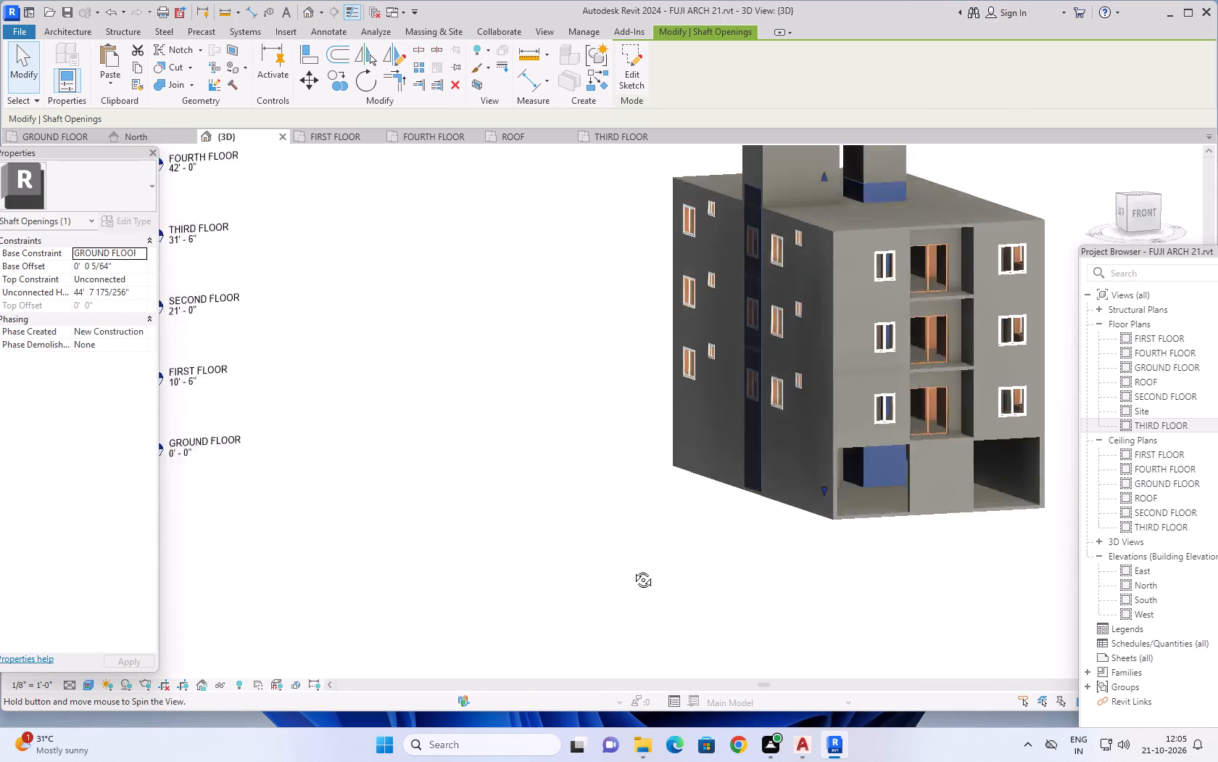
middle_click_drag(632, 569, 544, 546)
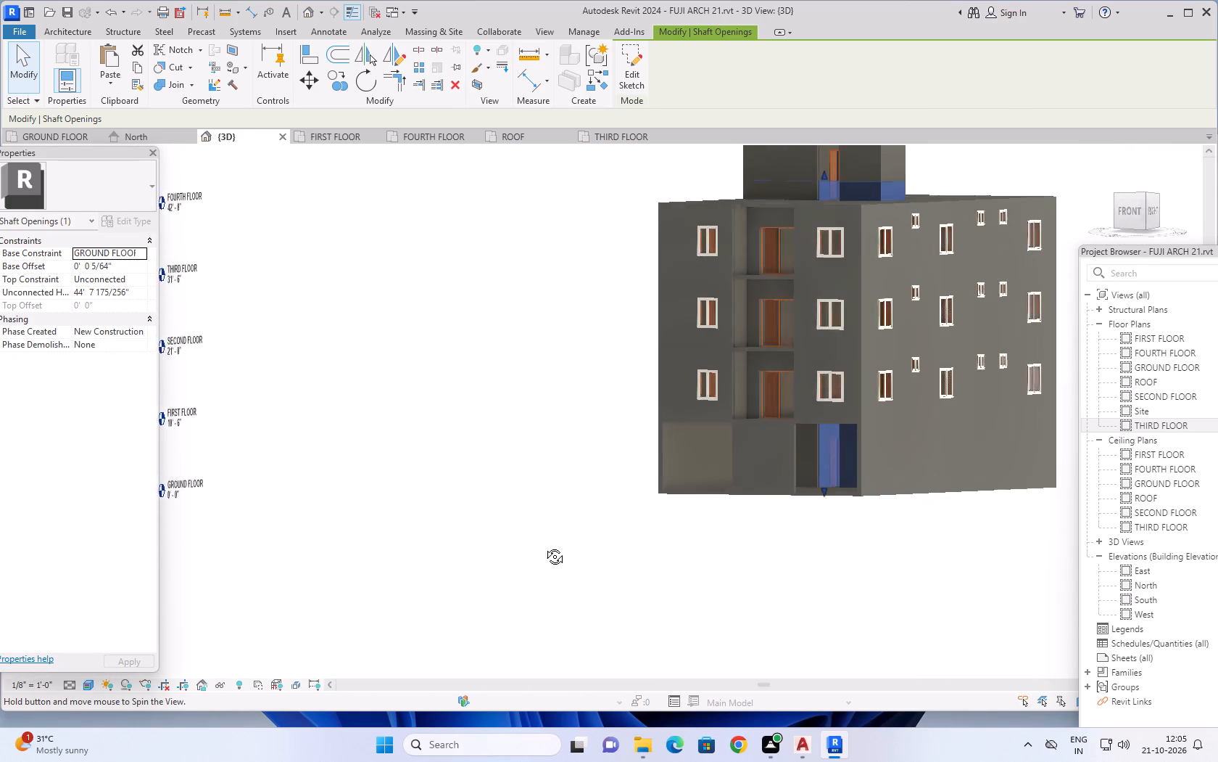
middle_click_drag(544, 546, 530, 583)
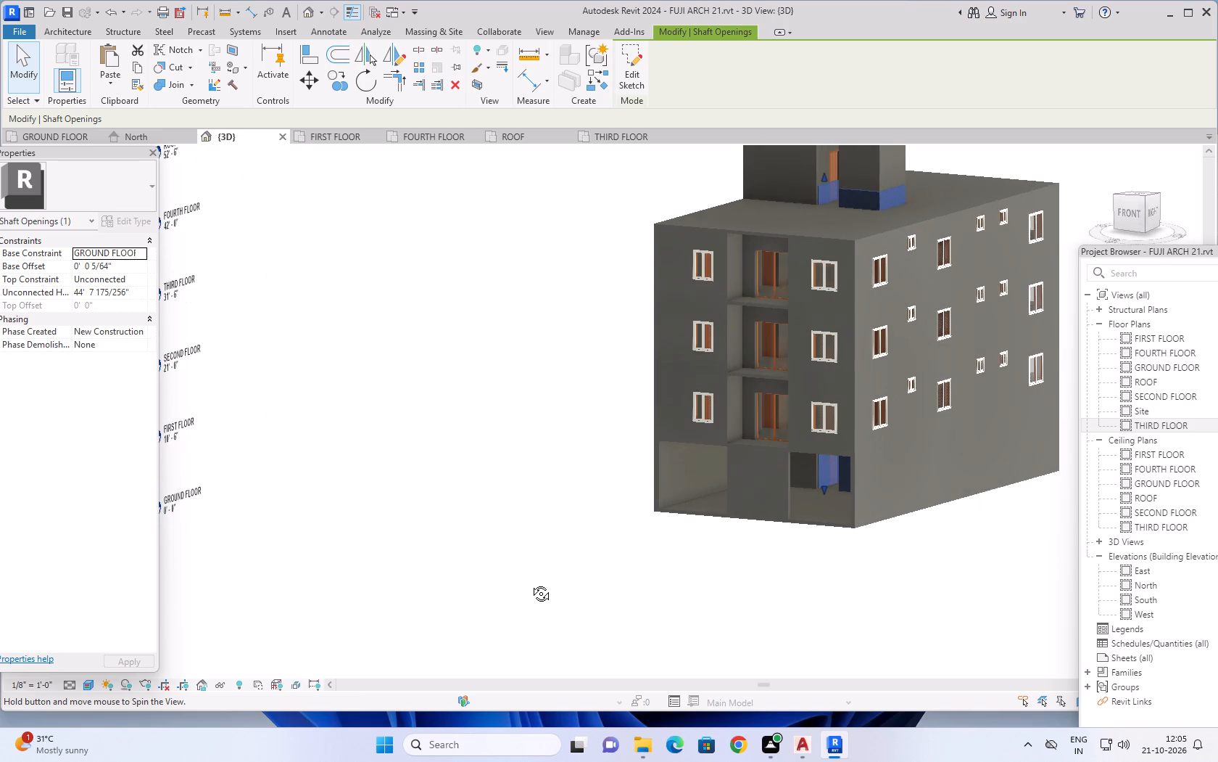
middle_click_drag(530, 583, 529, 581)
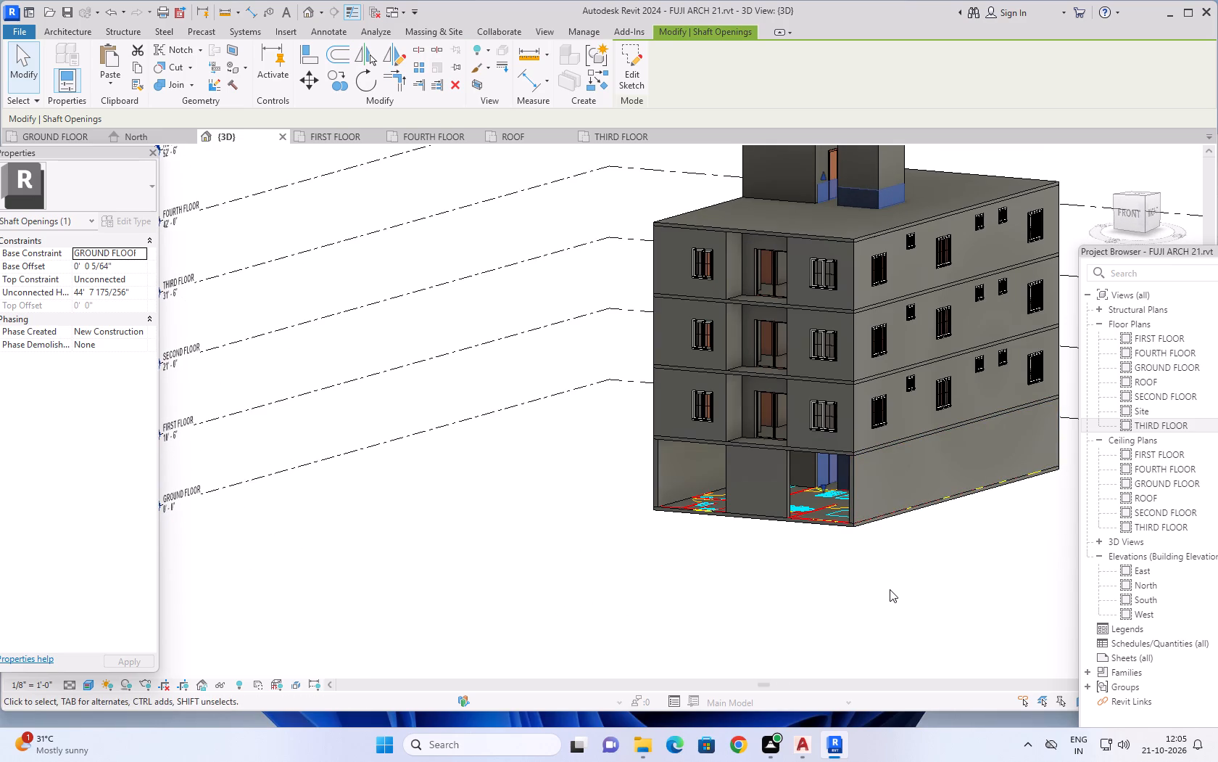
middle_click_drag(887, 568, 860, 666)
scroll(835, 261, "up", 9)
left_click_drag(707, 305, 710, 284)
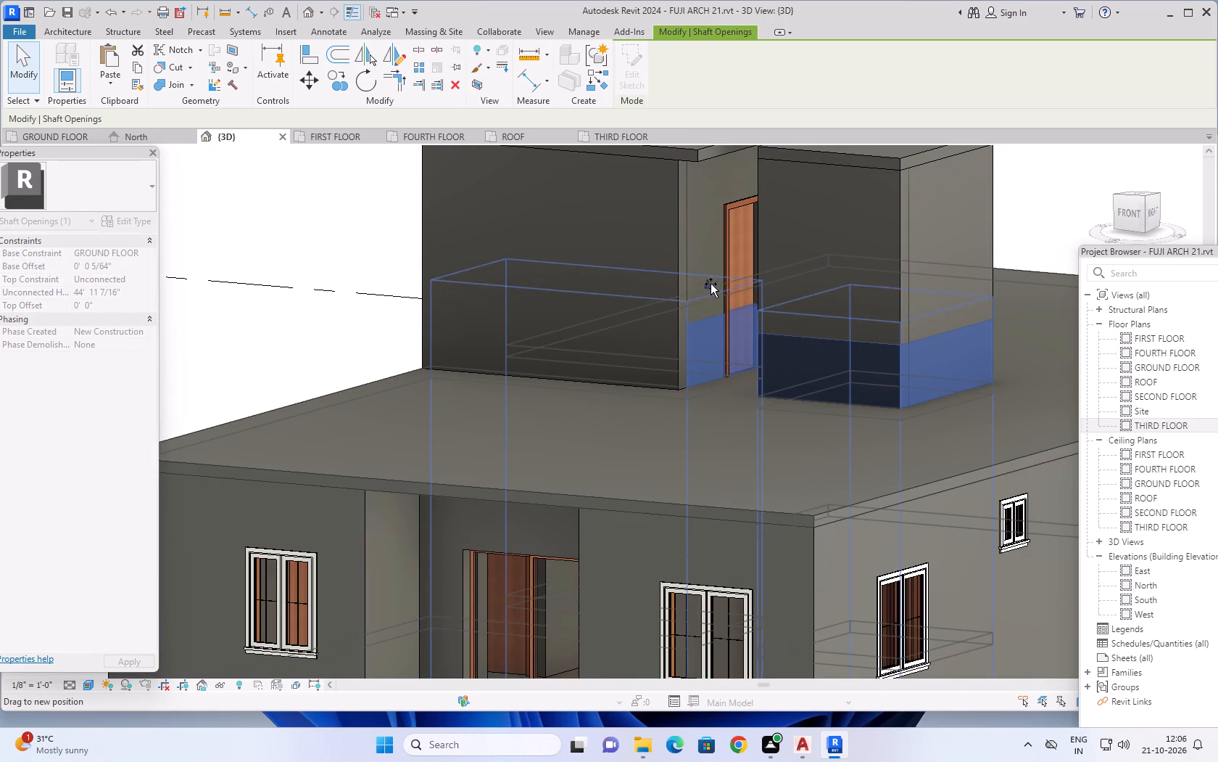
left_click_drag(710, 284, 720, 181)
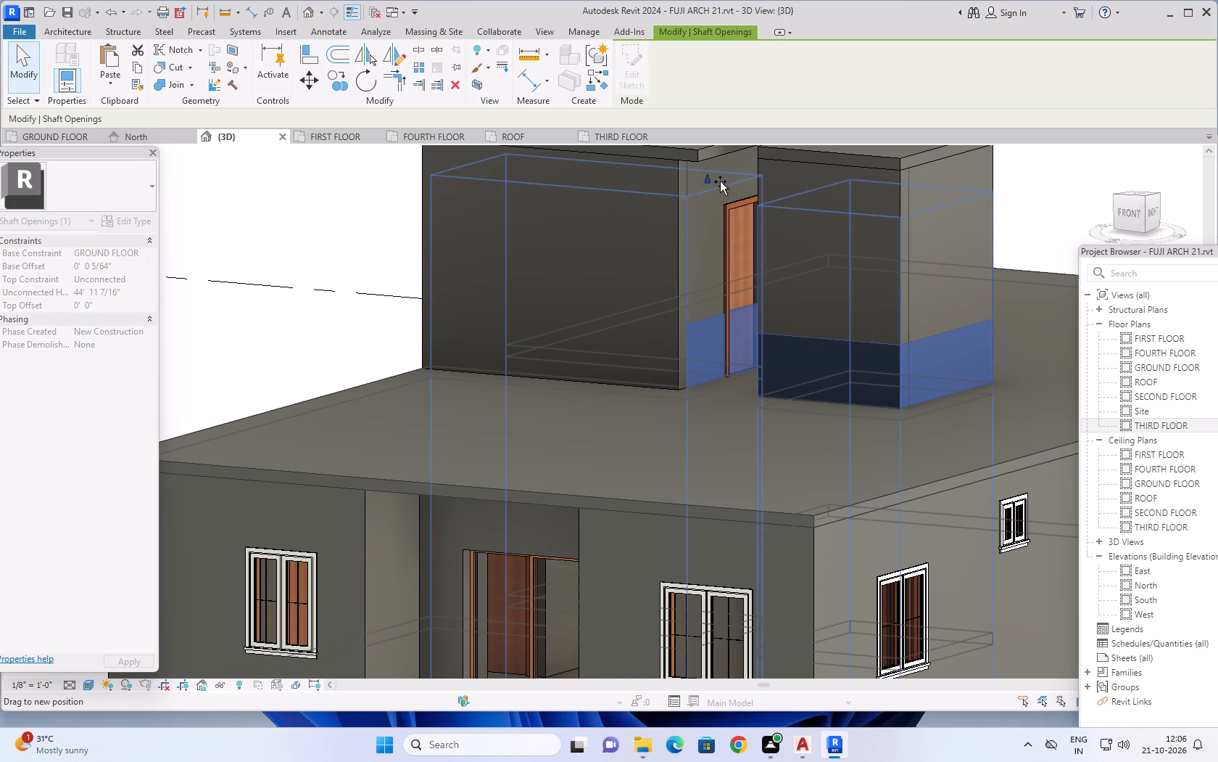
left_click_drag(720, 181, 721, 179)
left_click(354, 253)
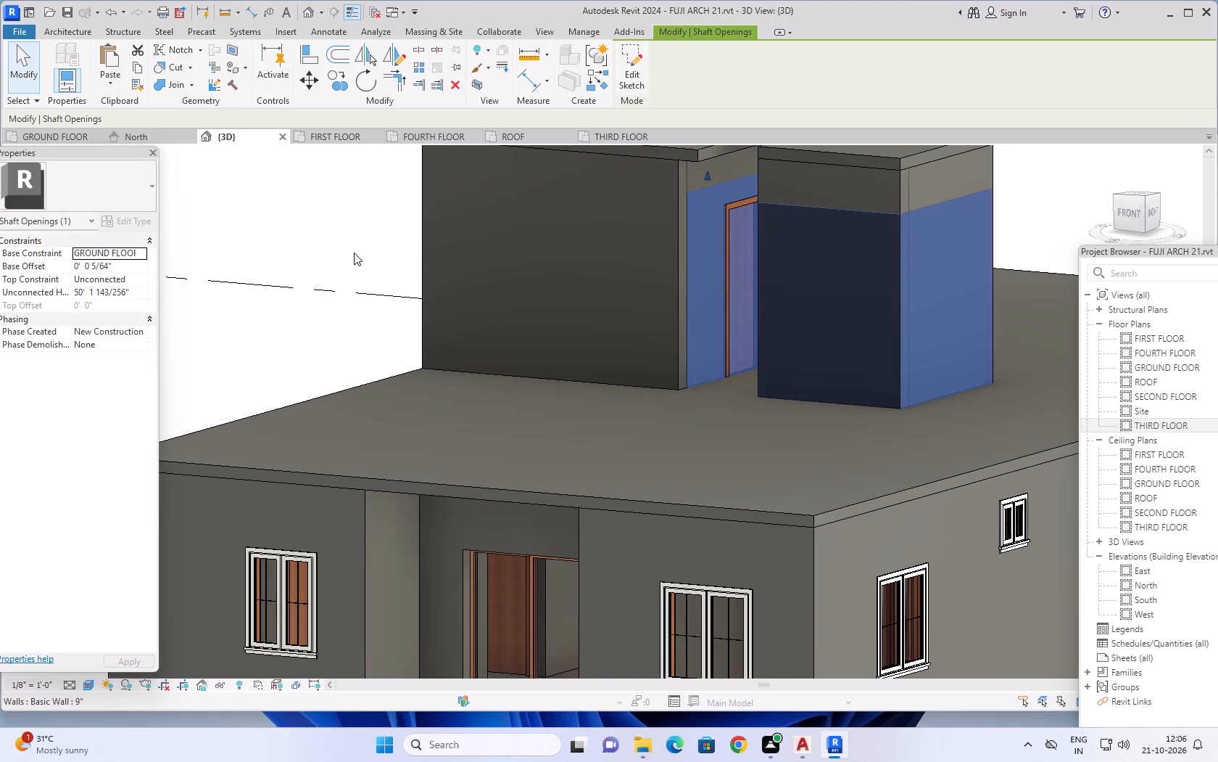
Inspect the rooftop stair and lift rooms in the 3D view, including the slab-level gaps in the stair-side wall.
scroll(834, 326, "down", 3)
middle_click_drag(420, 316, 611, 344, "shift")
scroll(444, 322, "down", 1, "shift")
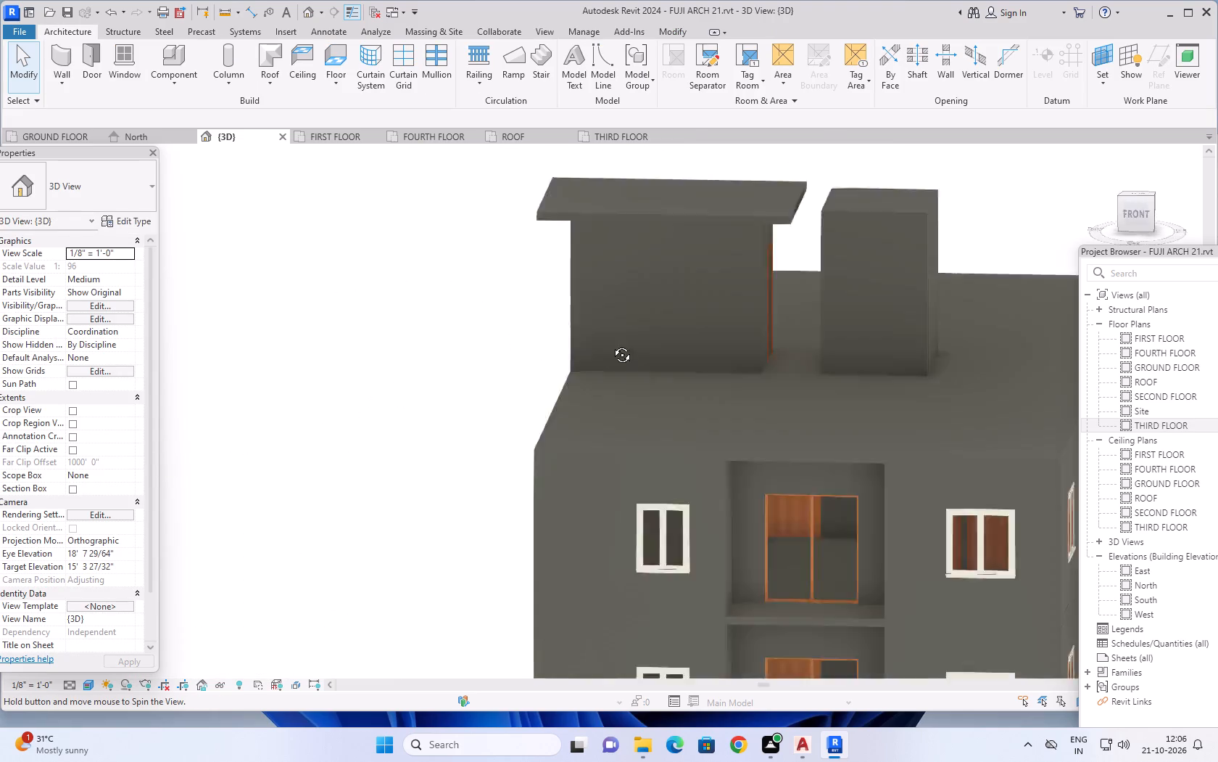
middle_click_drag(611, 344, 692, 475, "shift")
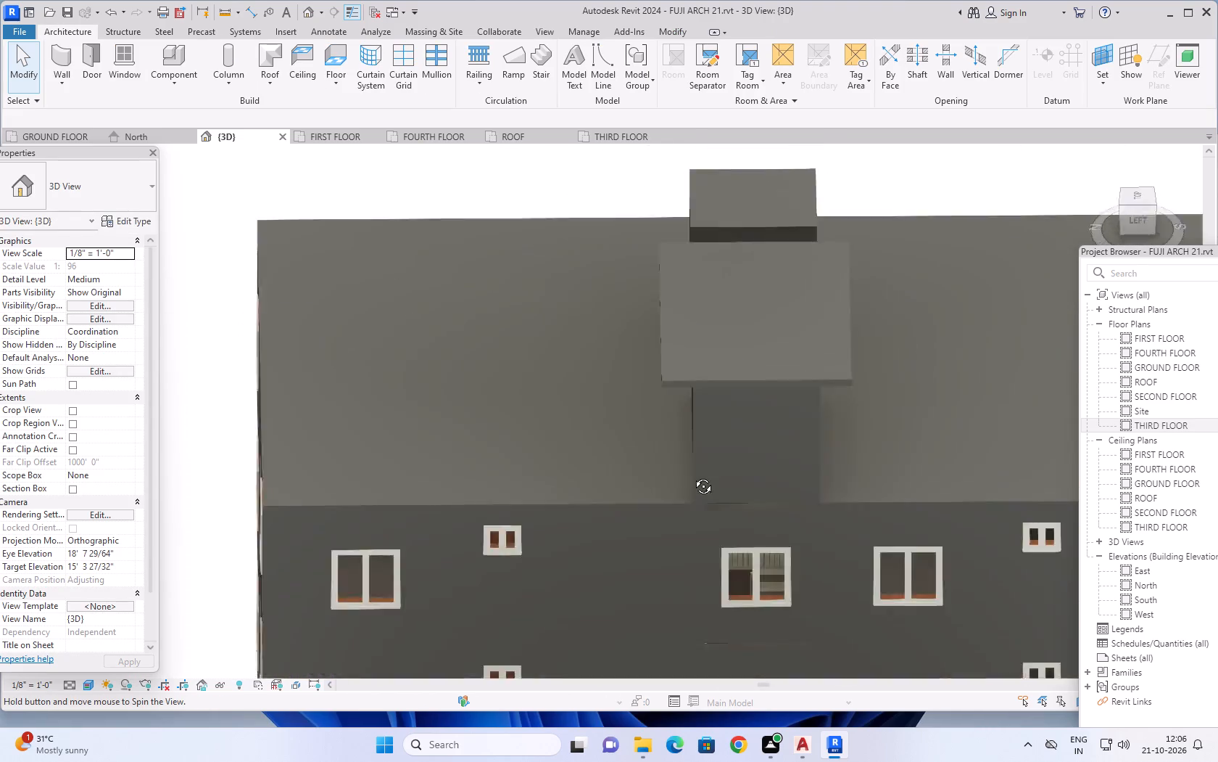
middle_click_drag(692, 475, 606, 437, "shift")
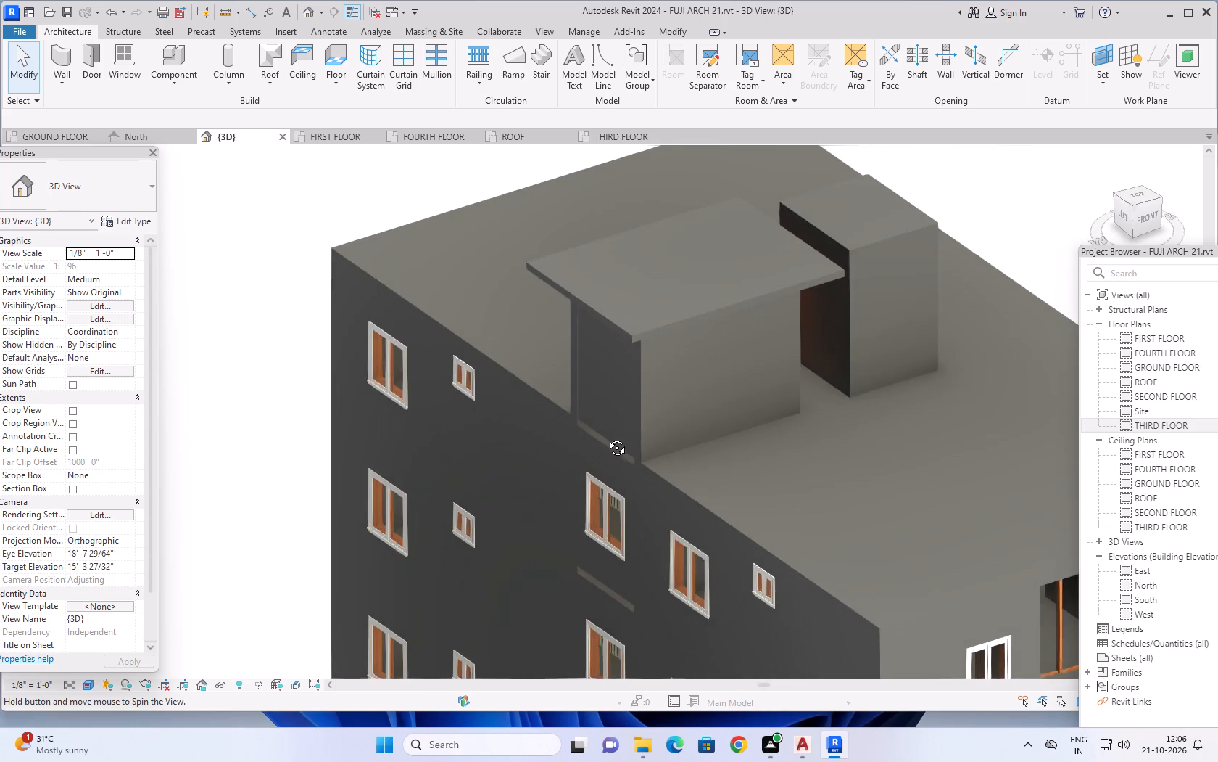
middle_click_drag(606, 437, 603, 390, "shift")
scroll(833, 336, "up", 5)
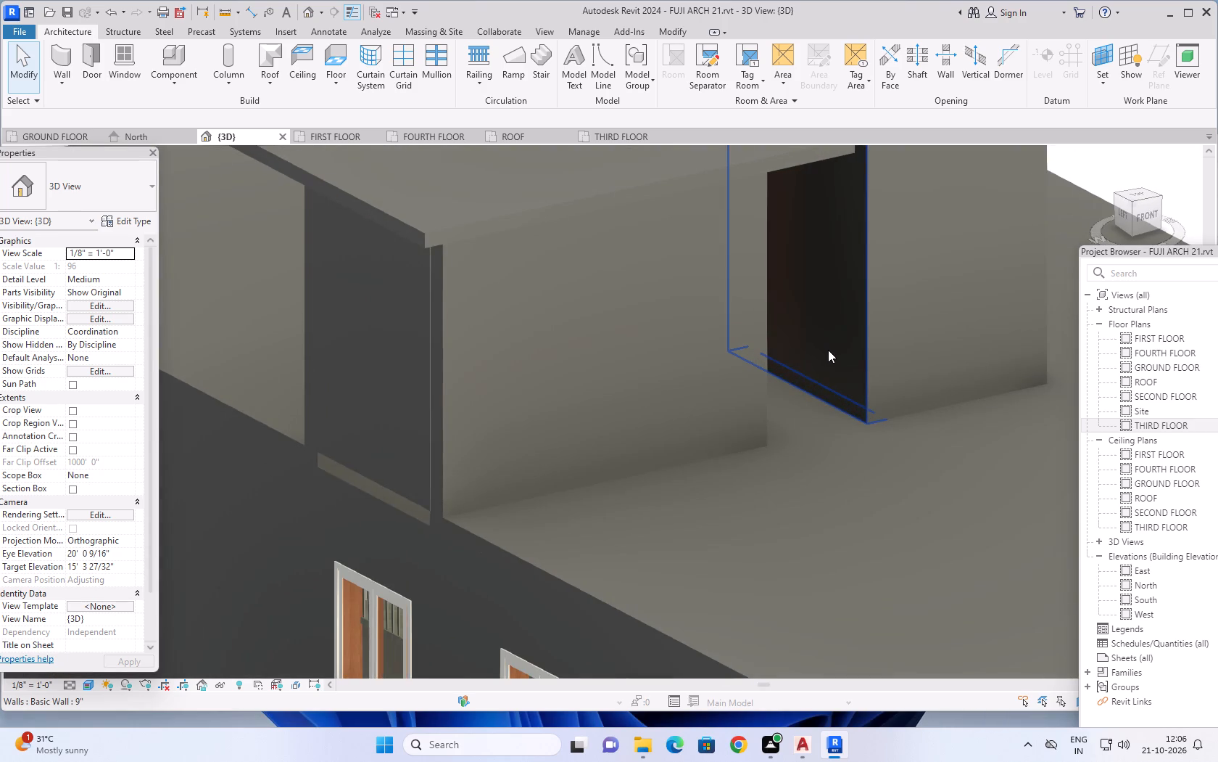
middle_click_drag(905, 427, 826, 461, "shift")
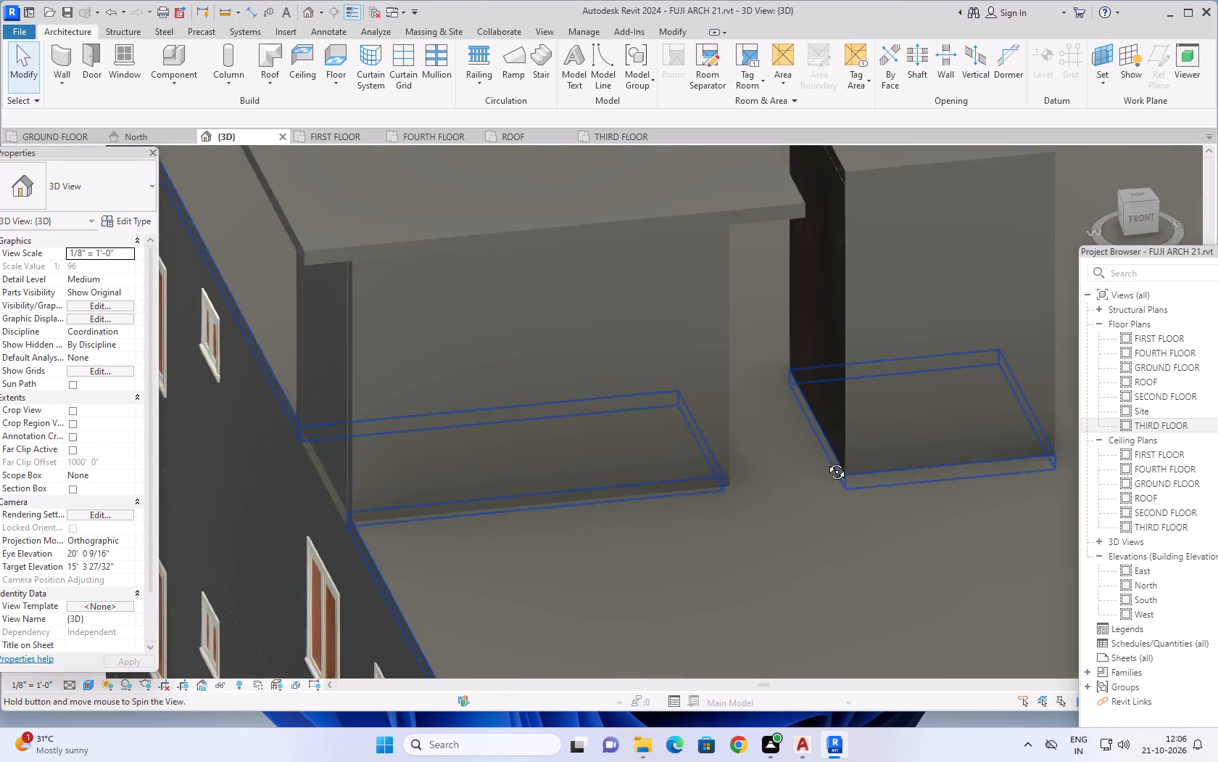
middle_click_drag(826, 461, 805, 485, "shift")
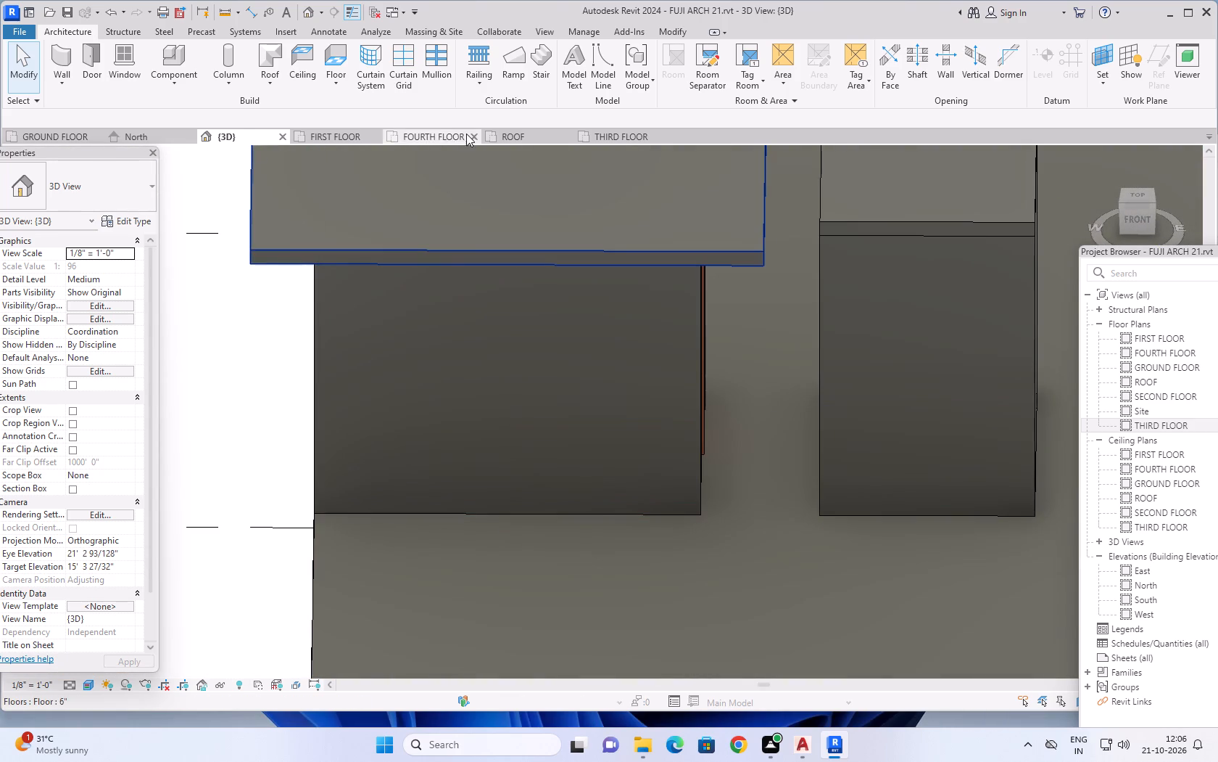
Examine the fourth-floor plan around the staircase and lift, comparing the shaft opening's extent with the slab edge and 9" walls.
left_click(438, 134)
scroll(782, 359, "down", 7)
middle_click_drag(868, 277, 840, 283)
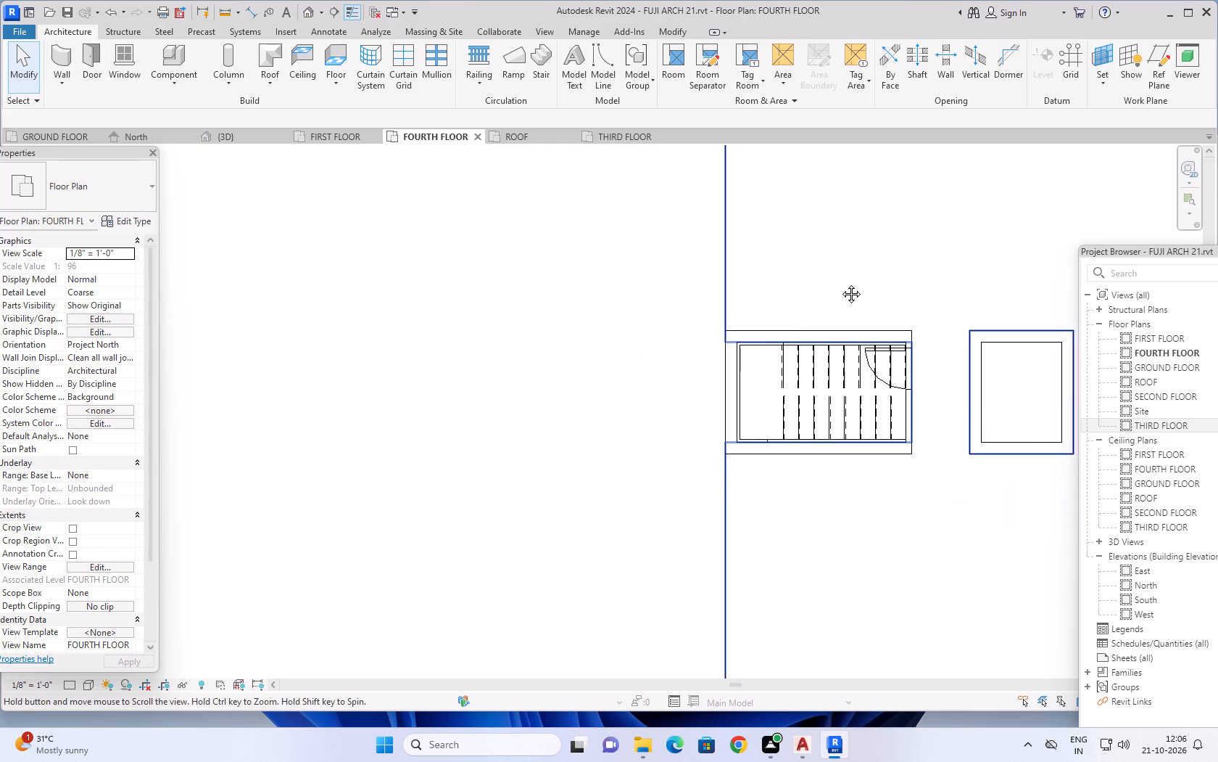
middle_click_drag(840, 283, 581, 227)
scroll(709, 342, "up", 6)
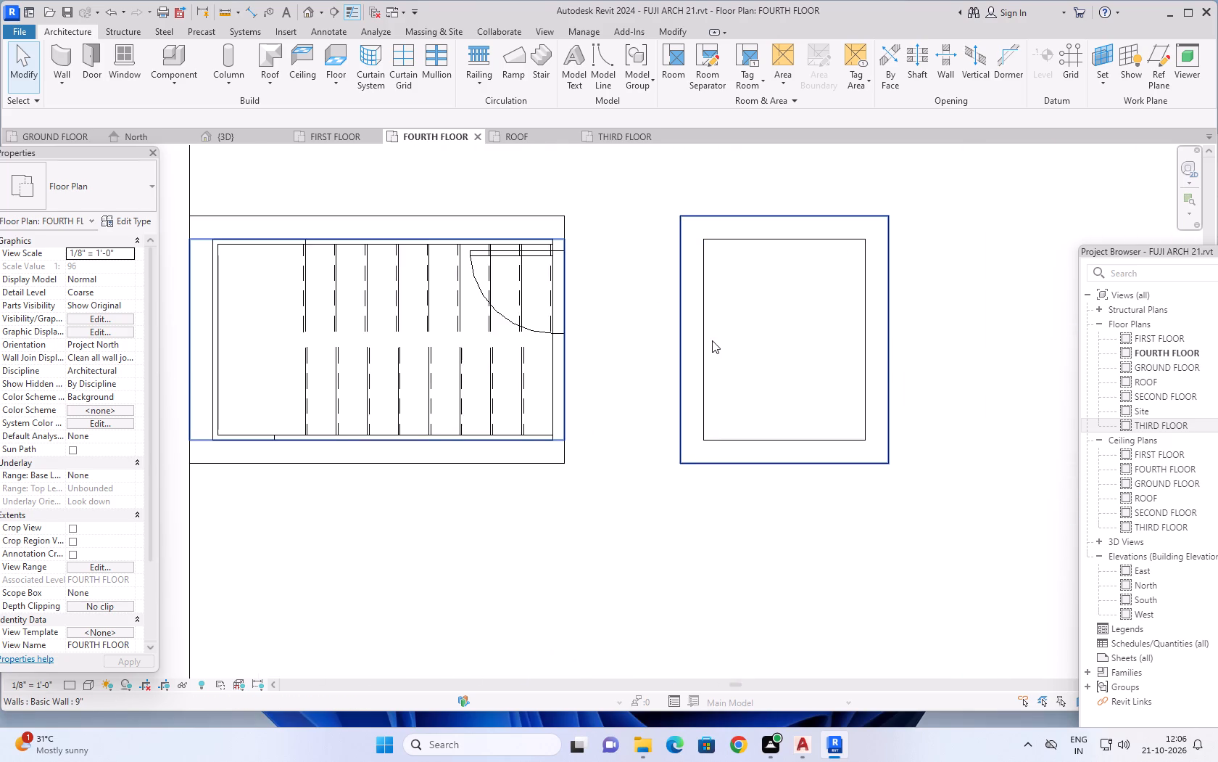
scroll(712, 340, "down", 7)
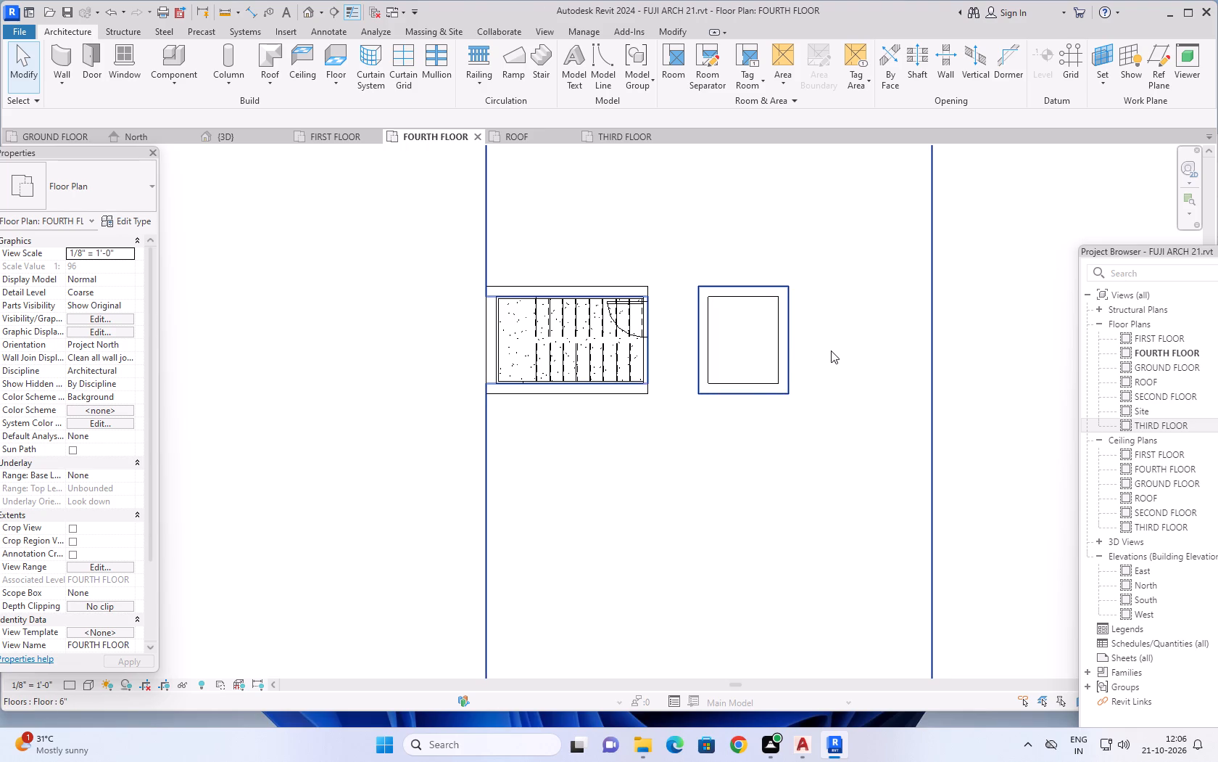
scroll(695, 306, "down", 2)
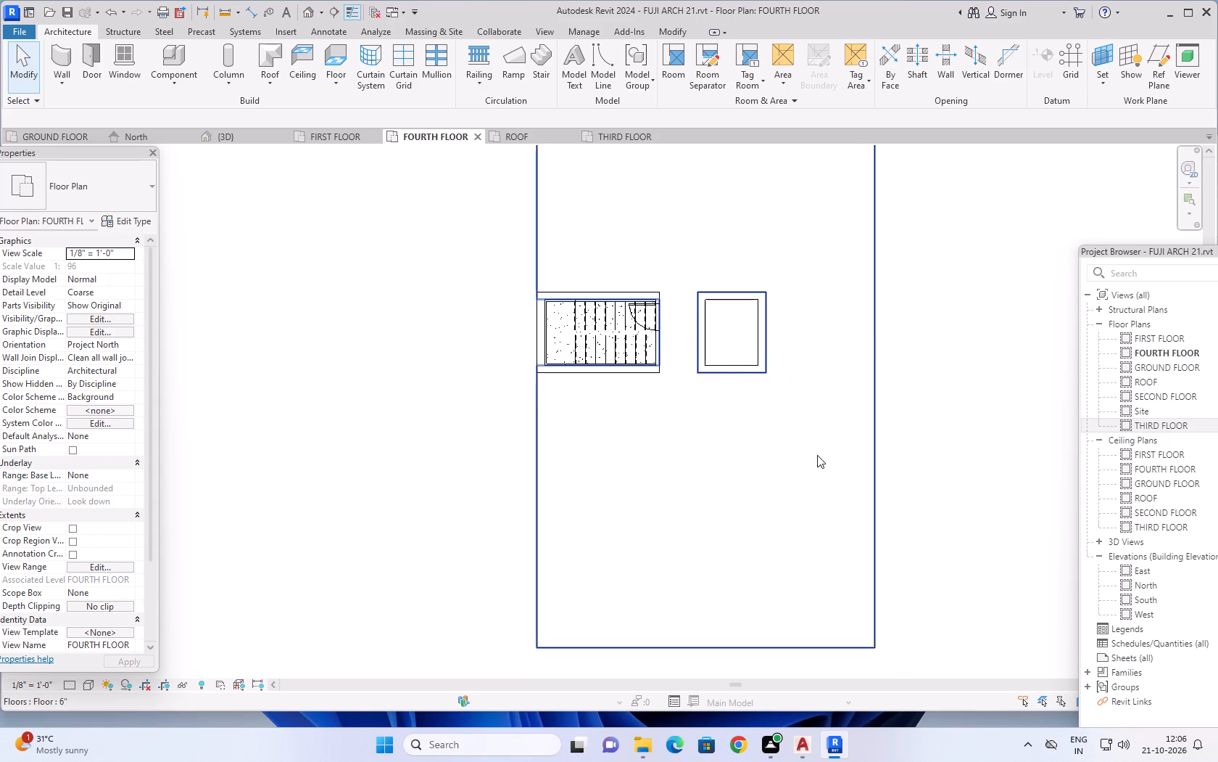
scroll(837, 459, "down", 2)
middle_click_drag(939, 415, 758, 462)
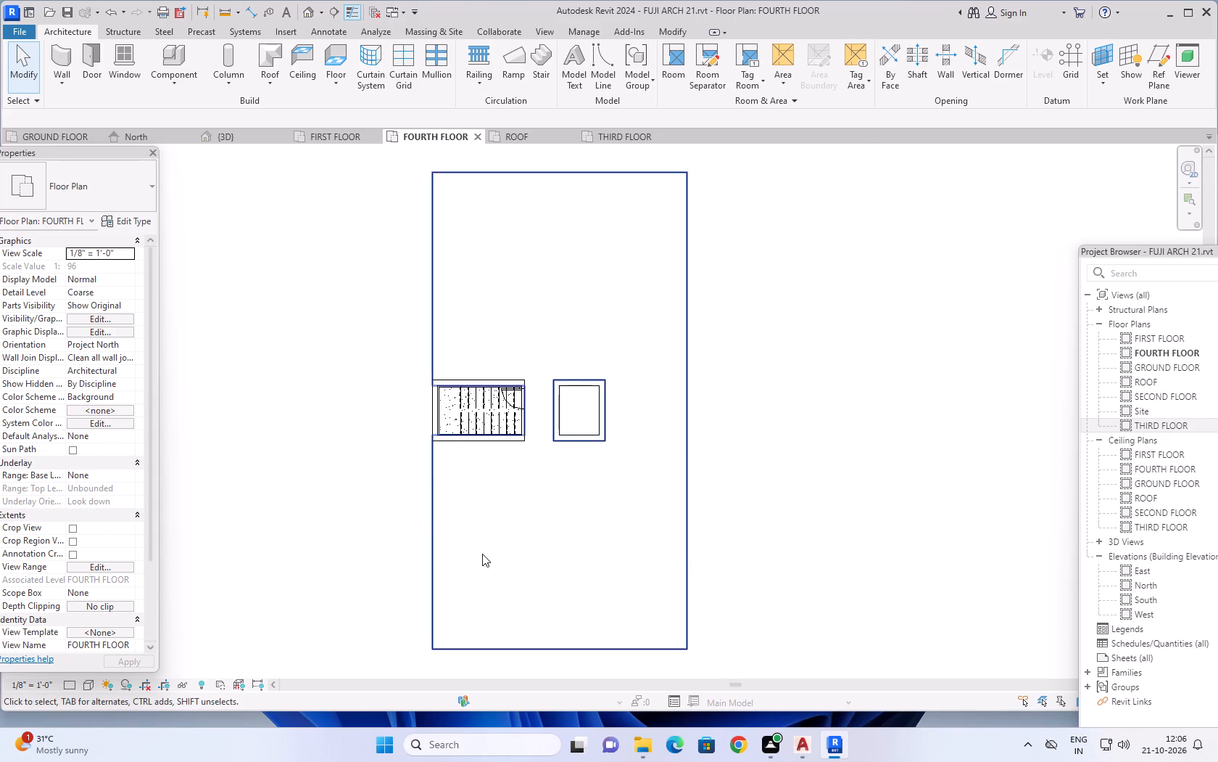
scroll(426, 482, "up", 2)
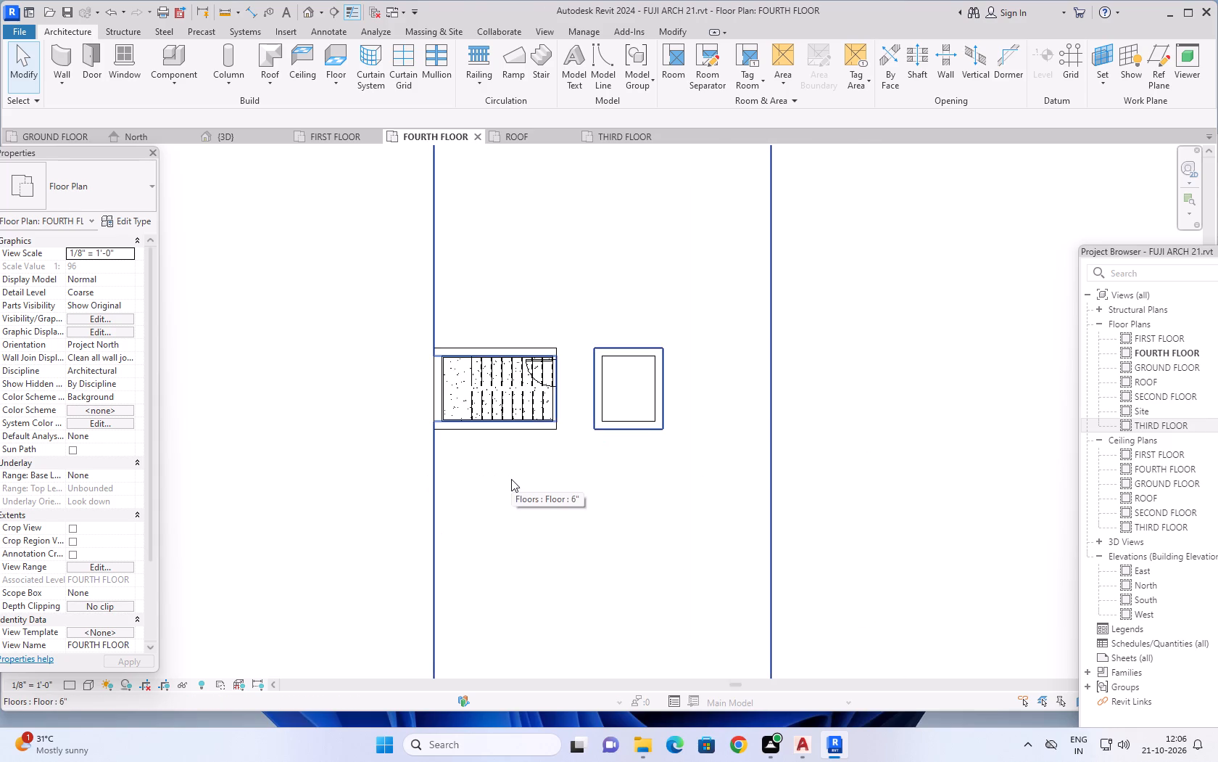
scroll(518, 483, "down", 2)
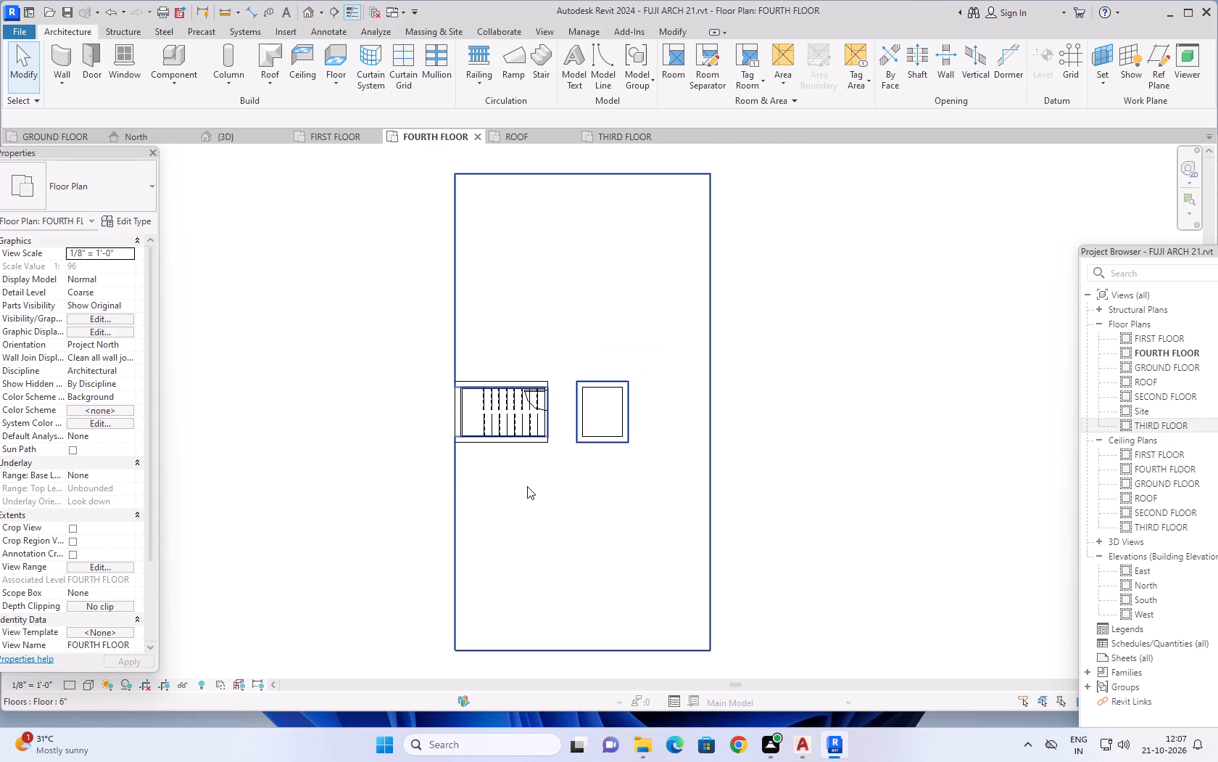
scroll(528, 486, "down", 1)
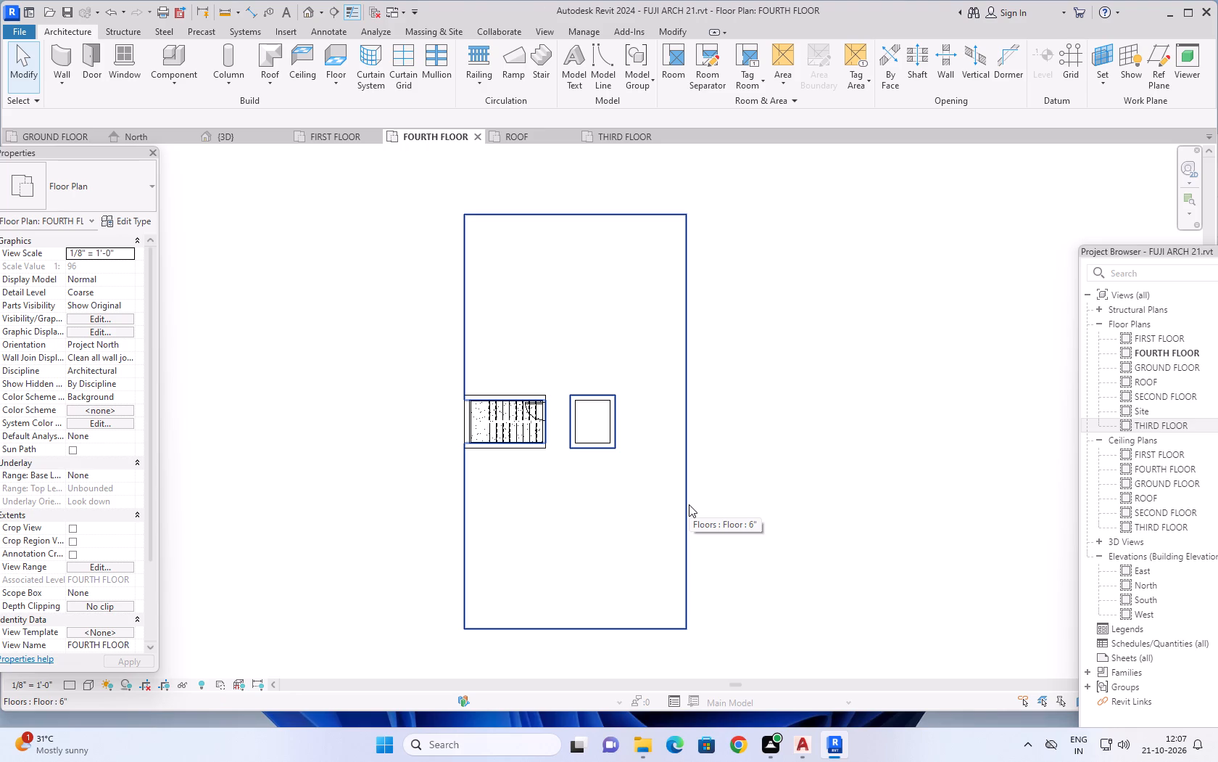
scroll(443, 470, "up", 9)
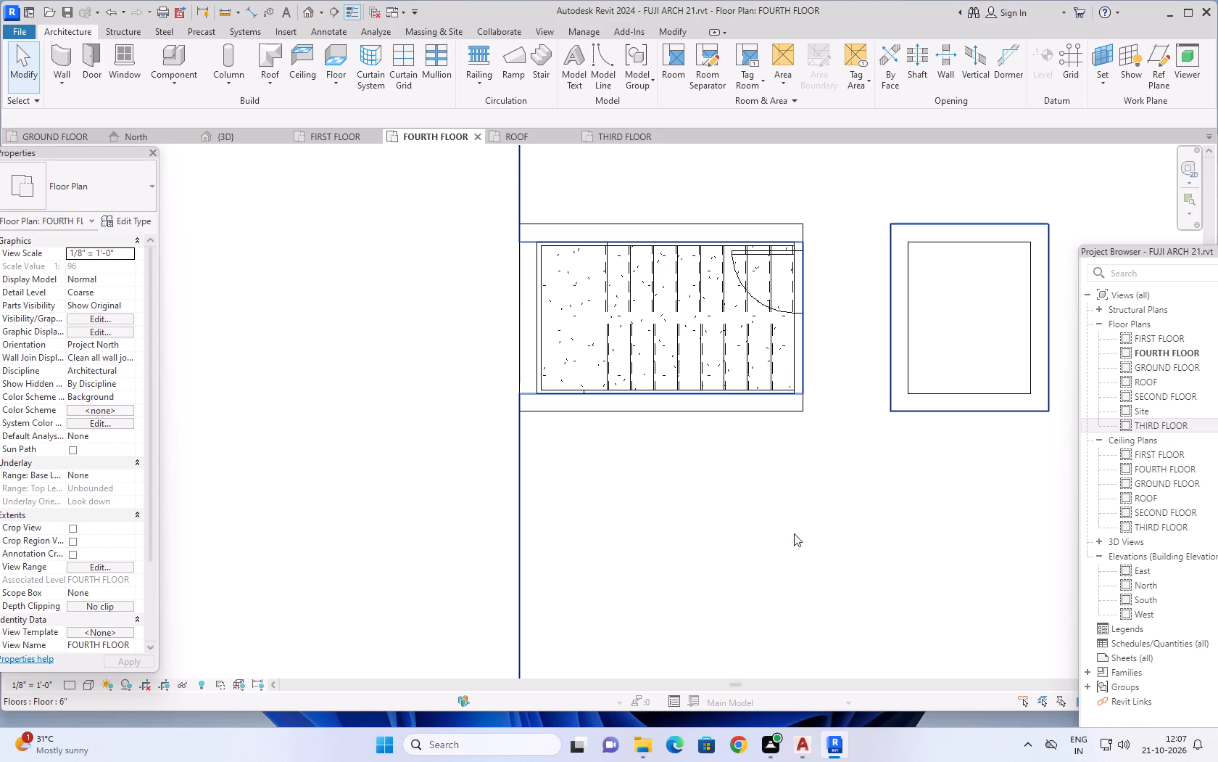
scroll(613, 444, "up", 1)
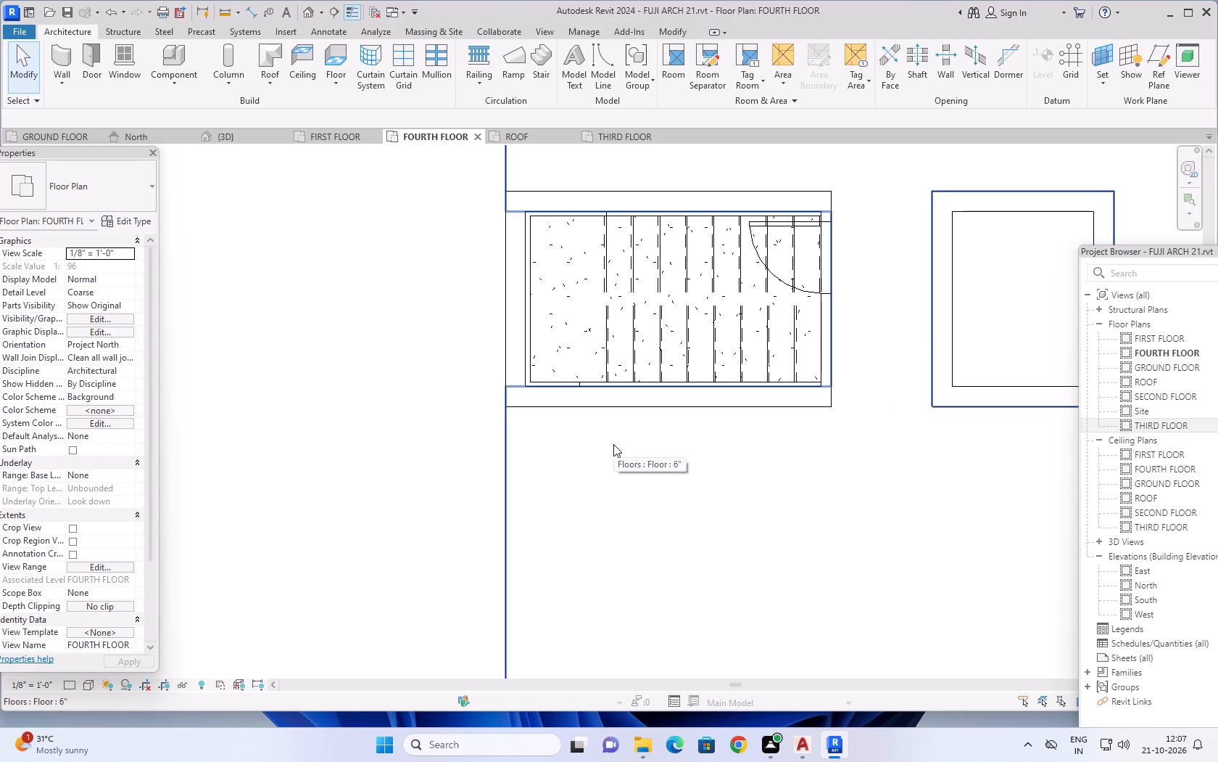
key("Escape")
key("Escape")
key("Escape")
key("Escape")
scroll(676, 480, "down", 3)
middle_click_drag(705, 497, 660, 518)
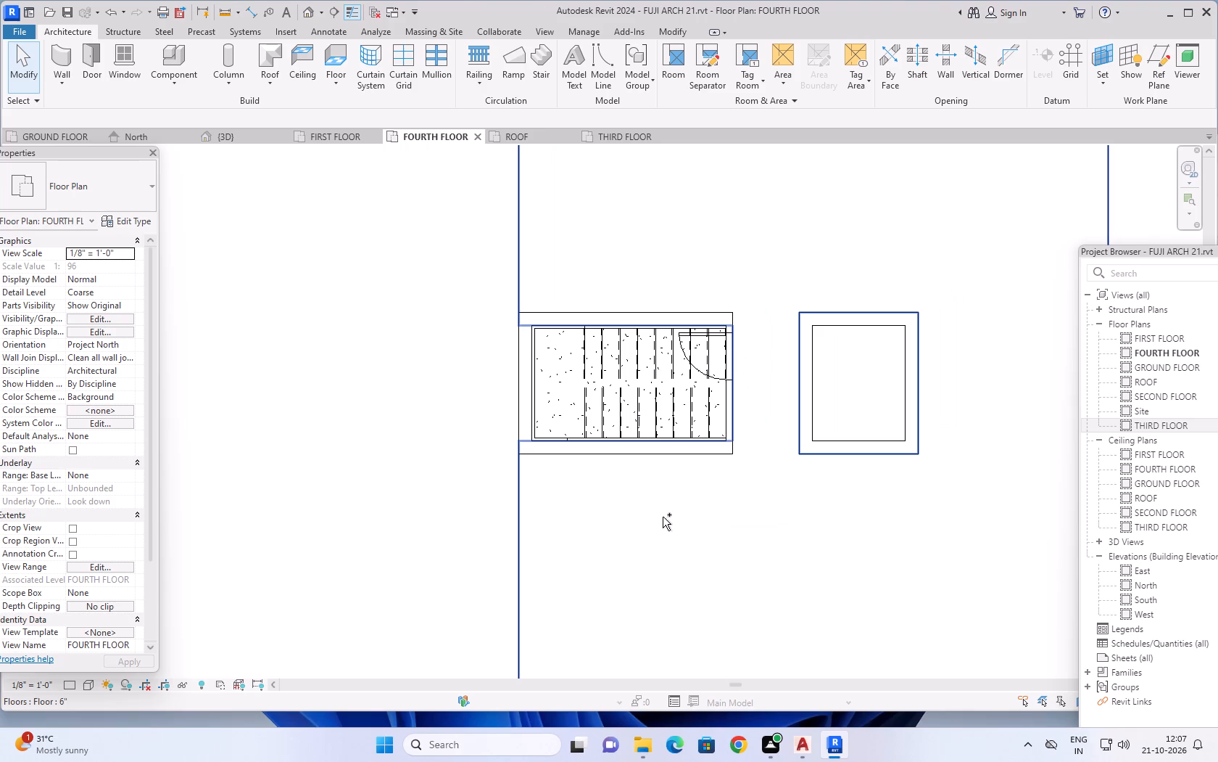
Save the project.
key("ctrl+s")
key("Escape")
key("Escape")
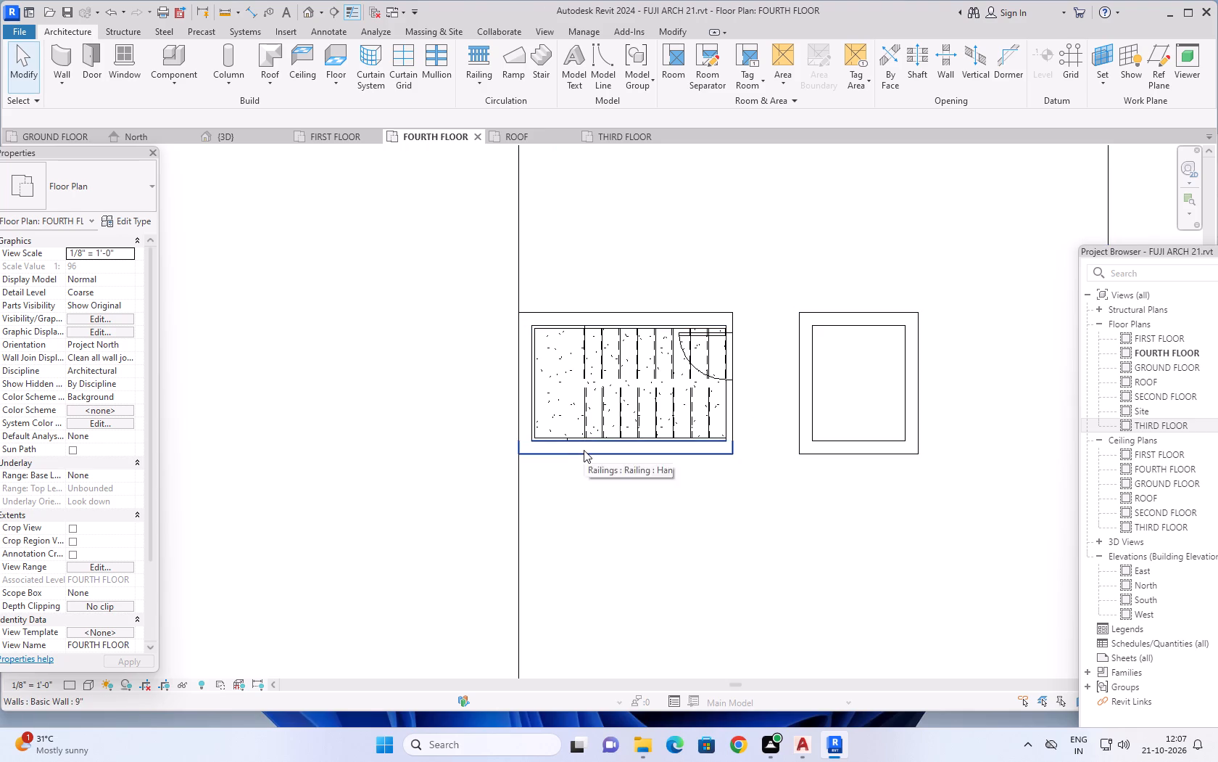
Edit the shaft opening sketch on the fourth-floor plan, aligning the staircase's outer boundary line to the inner face of the outer 9" wall.
left_click(714, 401)
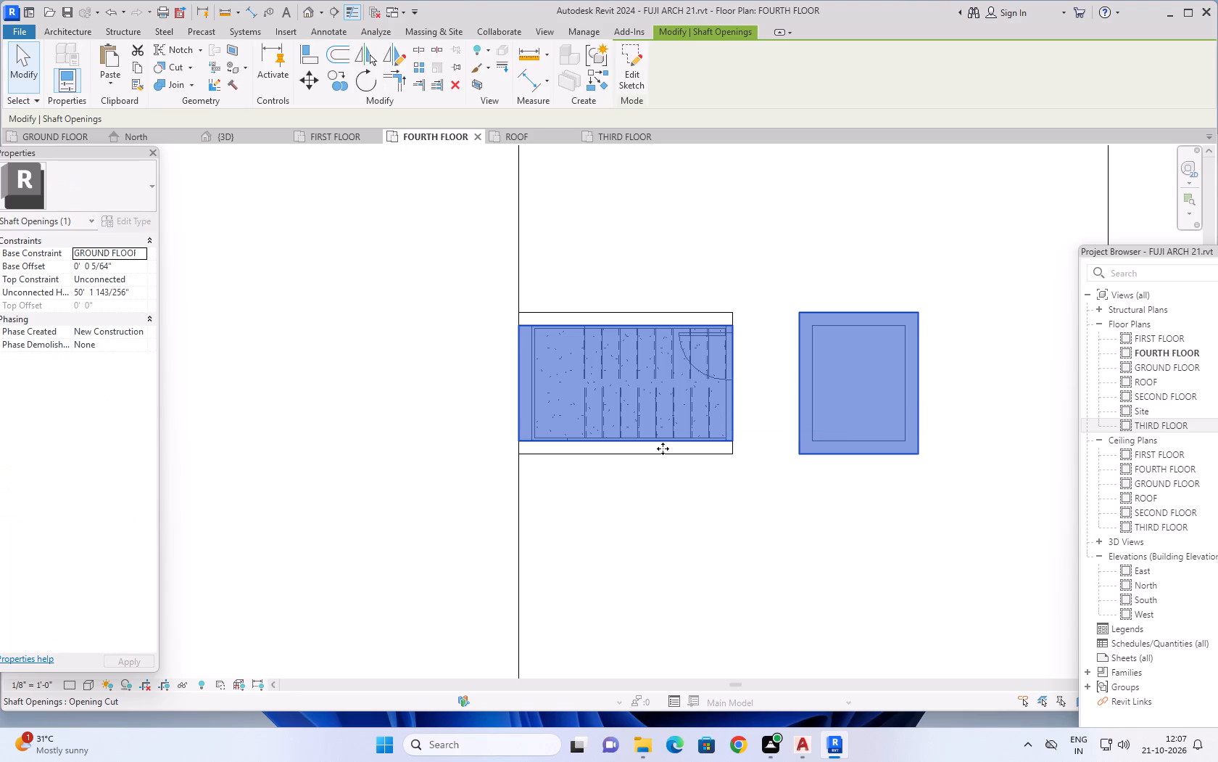
scroll(645, 536, "down", 1)
scroll(602, 505, "up", 1)
middle_click_drag(623, 520, 608, 552)
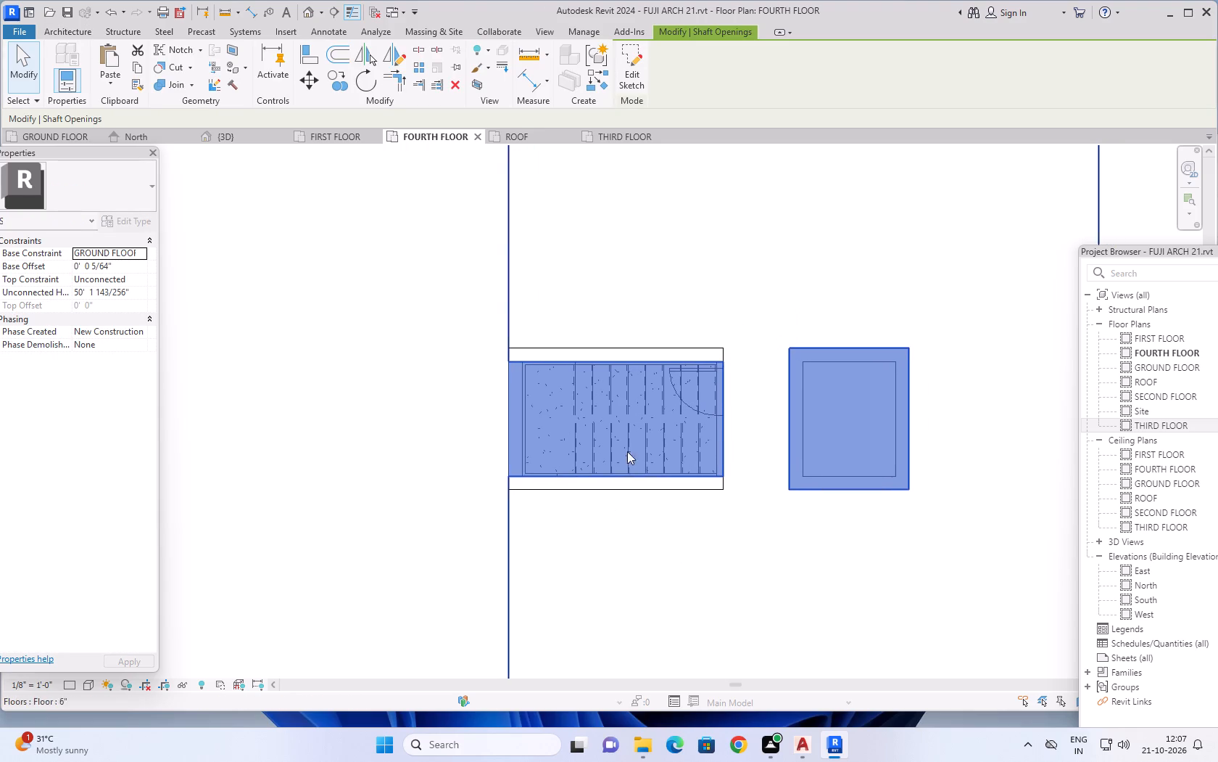
left_click(642, 75)
scroll(532, 401, "up", 4)
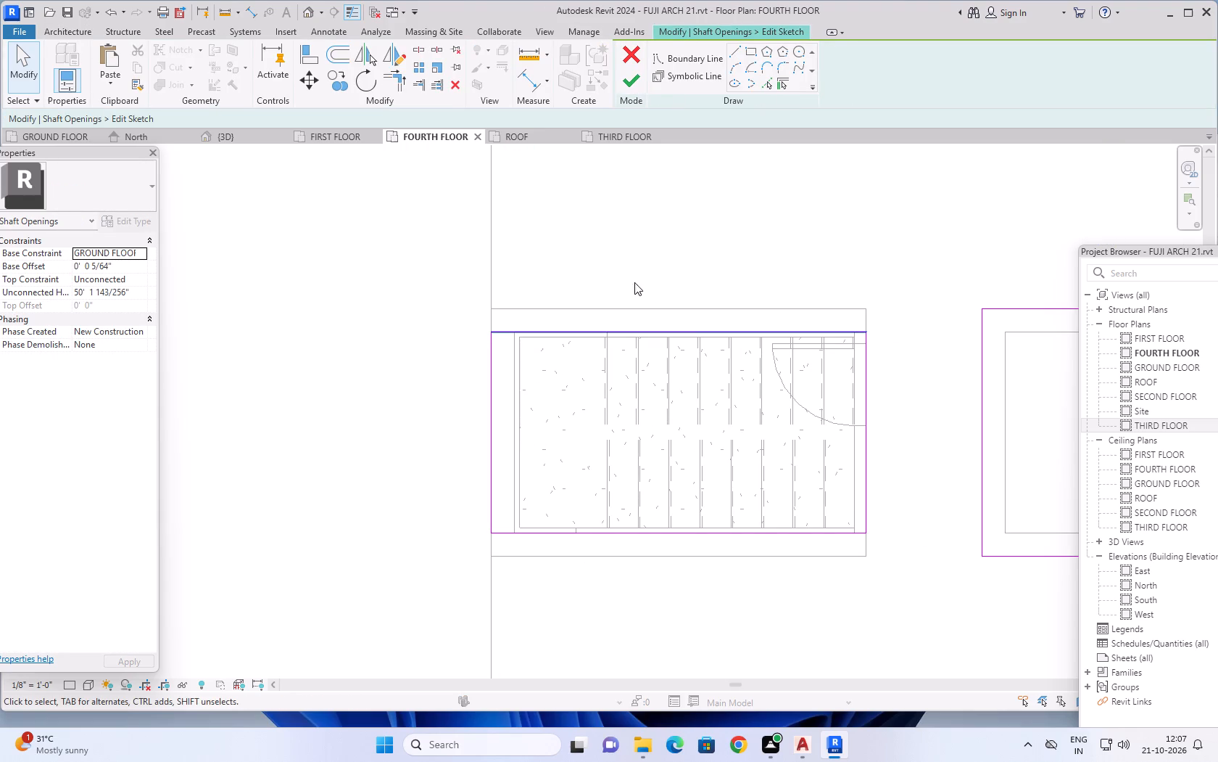
left_click(308, 57)
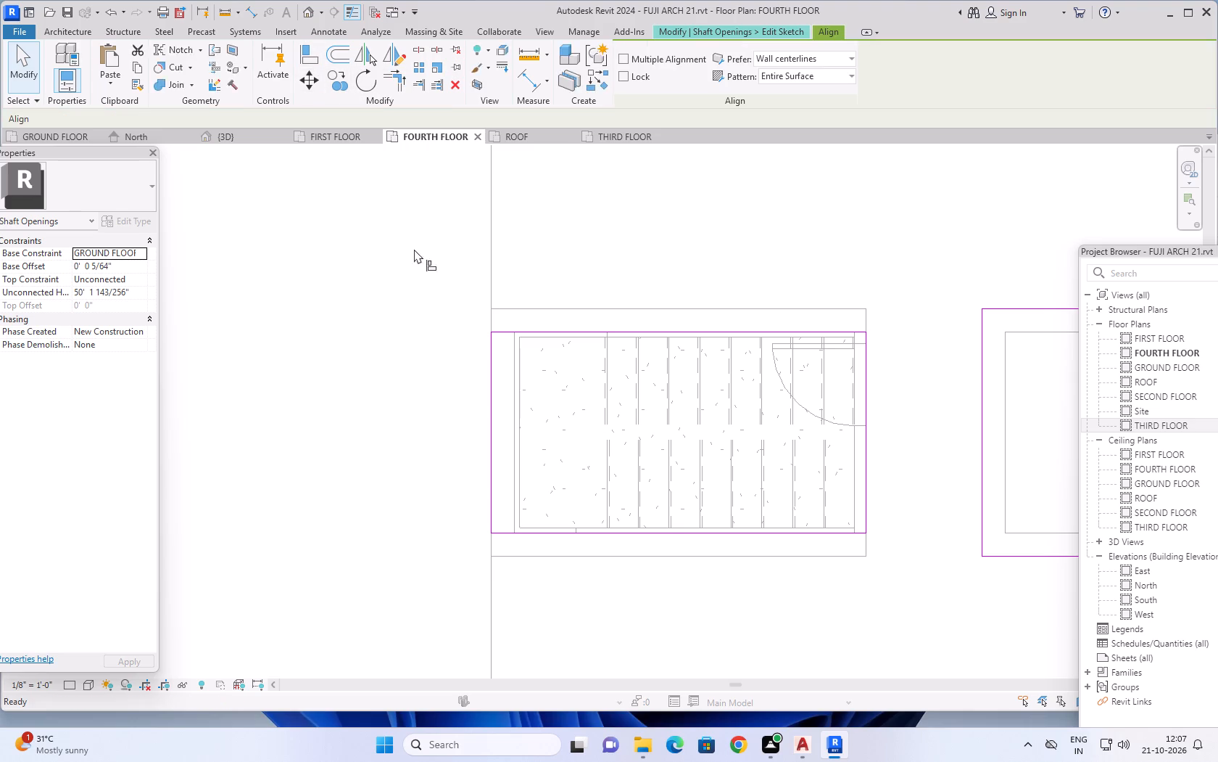
scroll(533, 443, "up", 5)
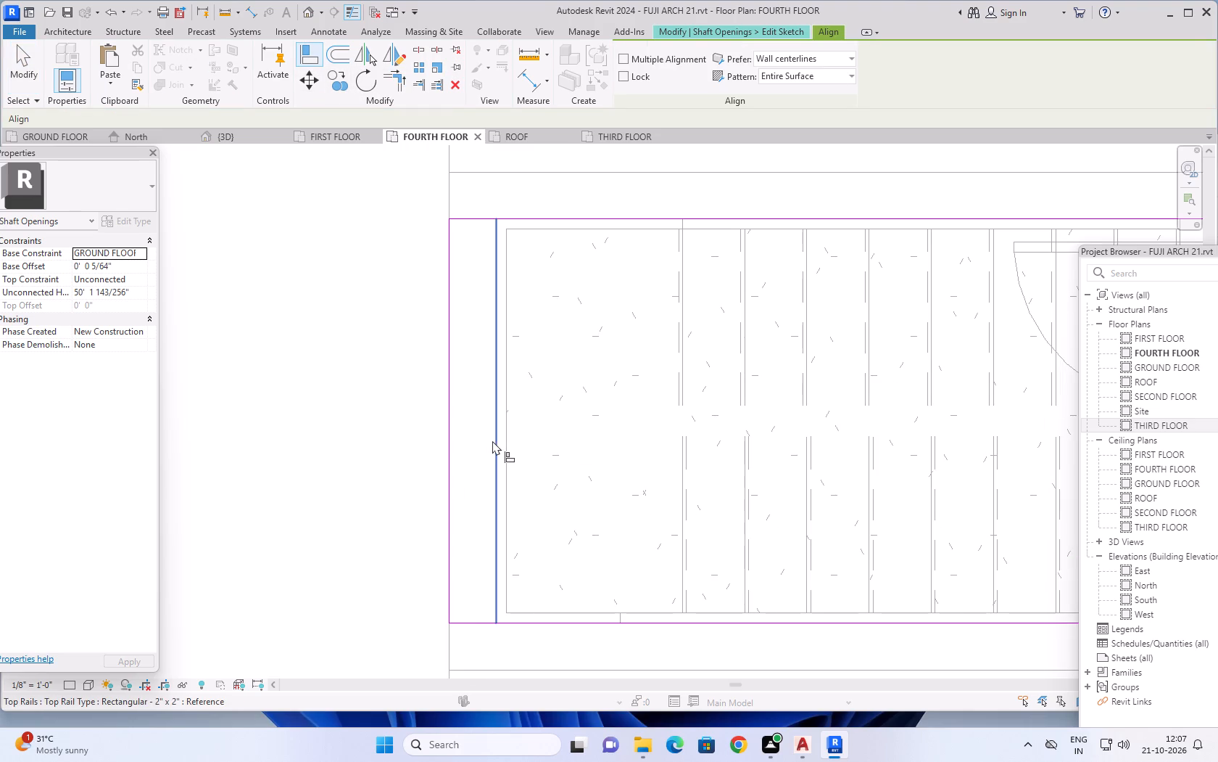
left_click(492, 441)
left_click(451, 441)
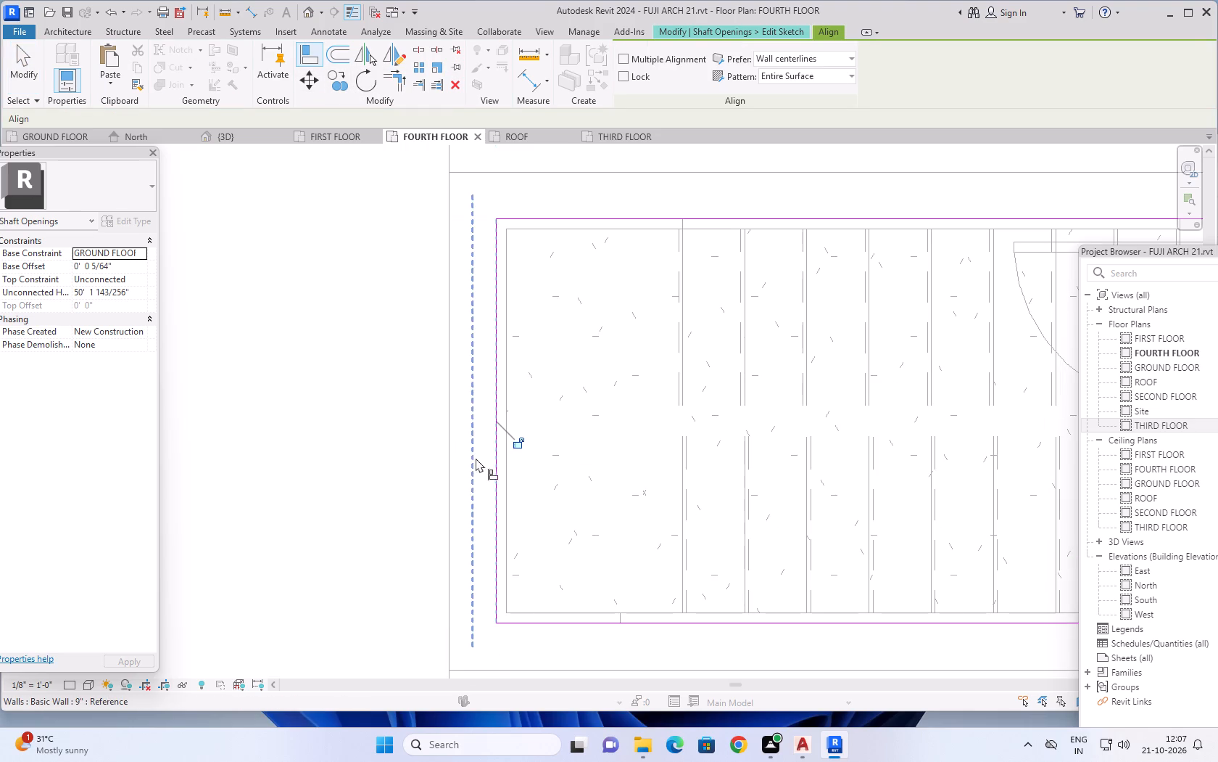
scroll(490, 454, "down", 9)
scroll(663, 563, "down", 1)
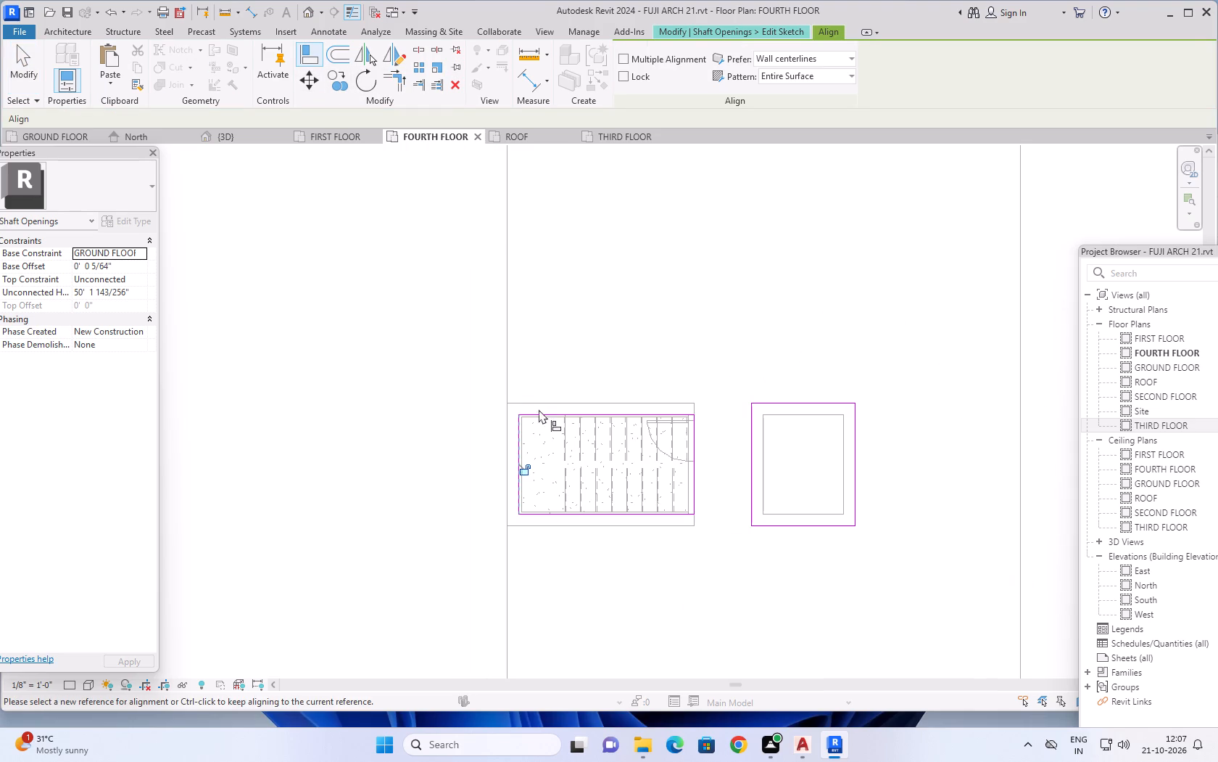
scroll(660, 292, "down", 1)
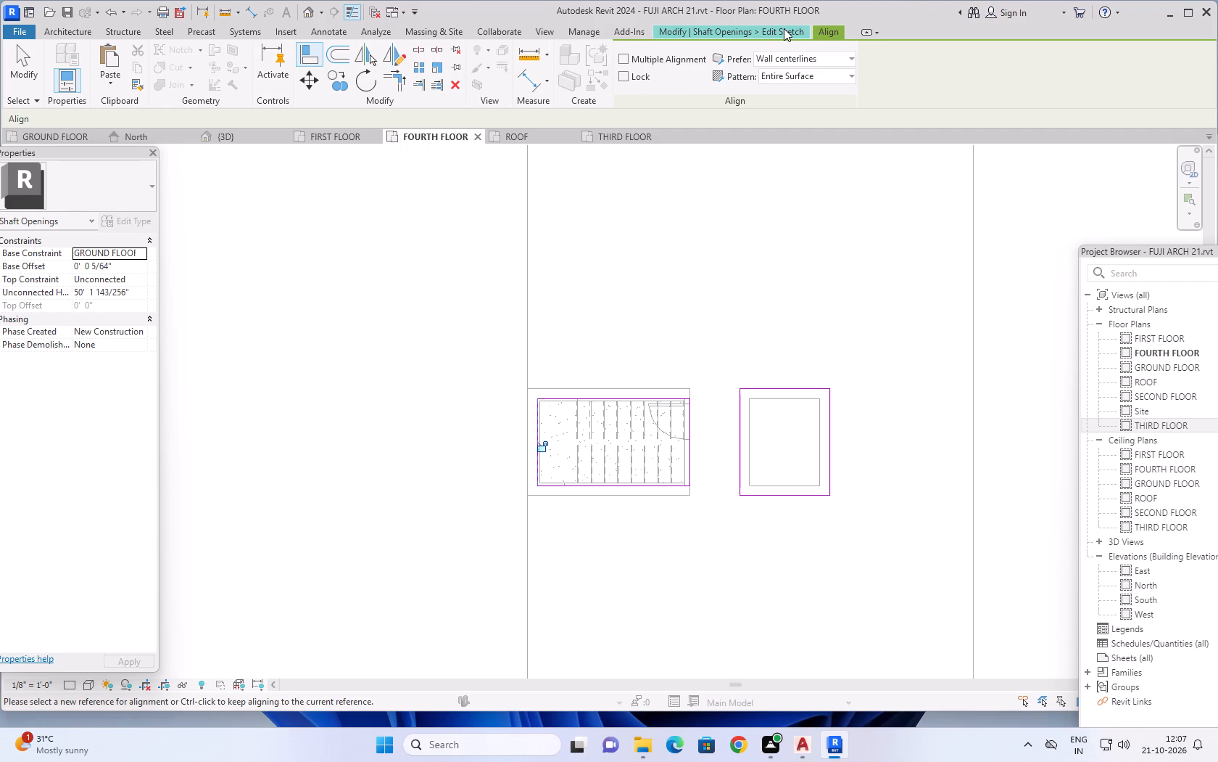
left_click(784, 28)
left_click(632, 80)
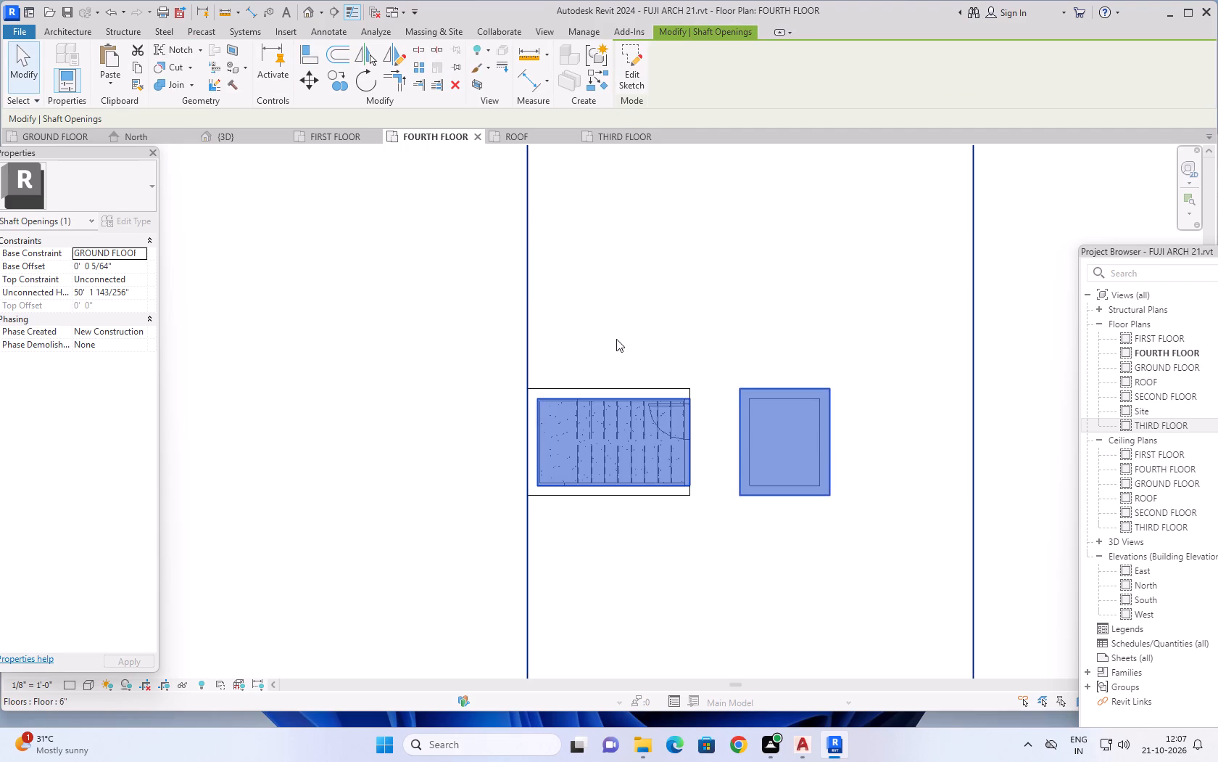
Inspect the building in the 3D view, checking the slab levels along the stair-side wall and the rooftop rooms.
scroll(616, 339, "down", 3)
scroll(457, 373, "down", 2)
left_click(229, 142)
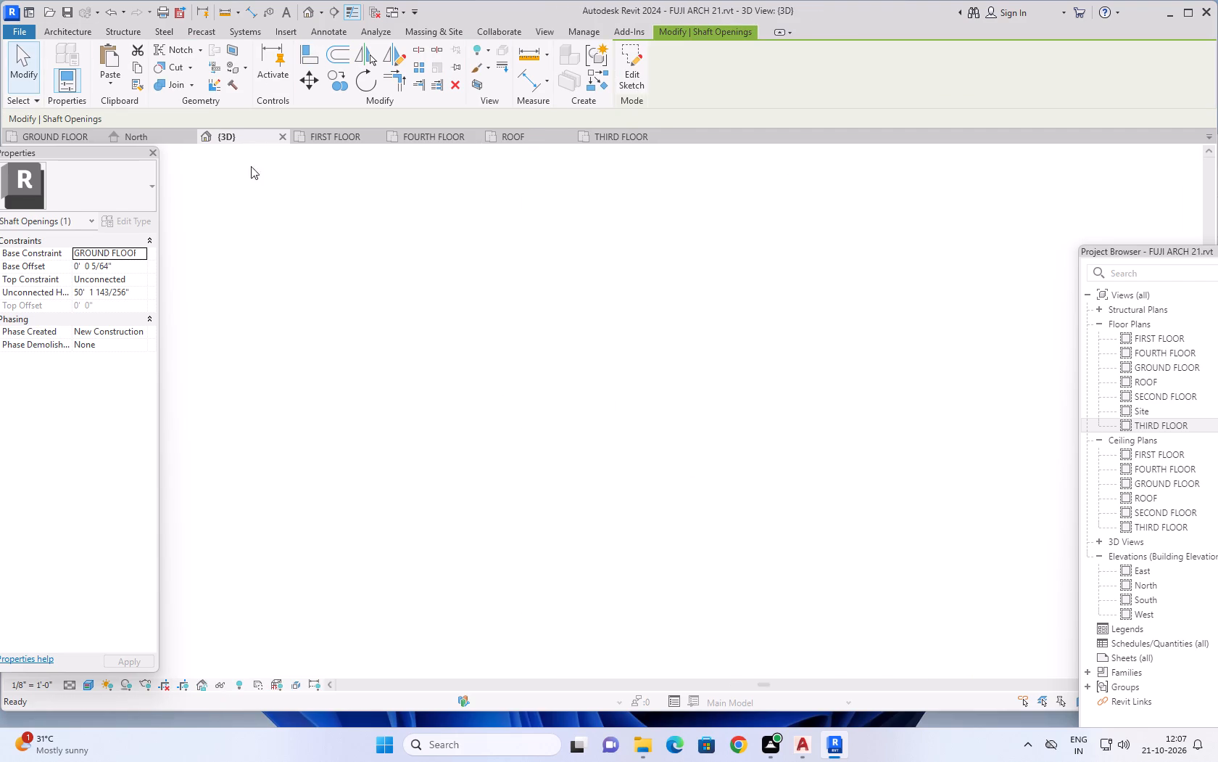
scroll(832, 566, "down", 7)
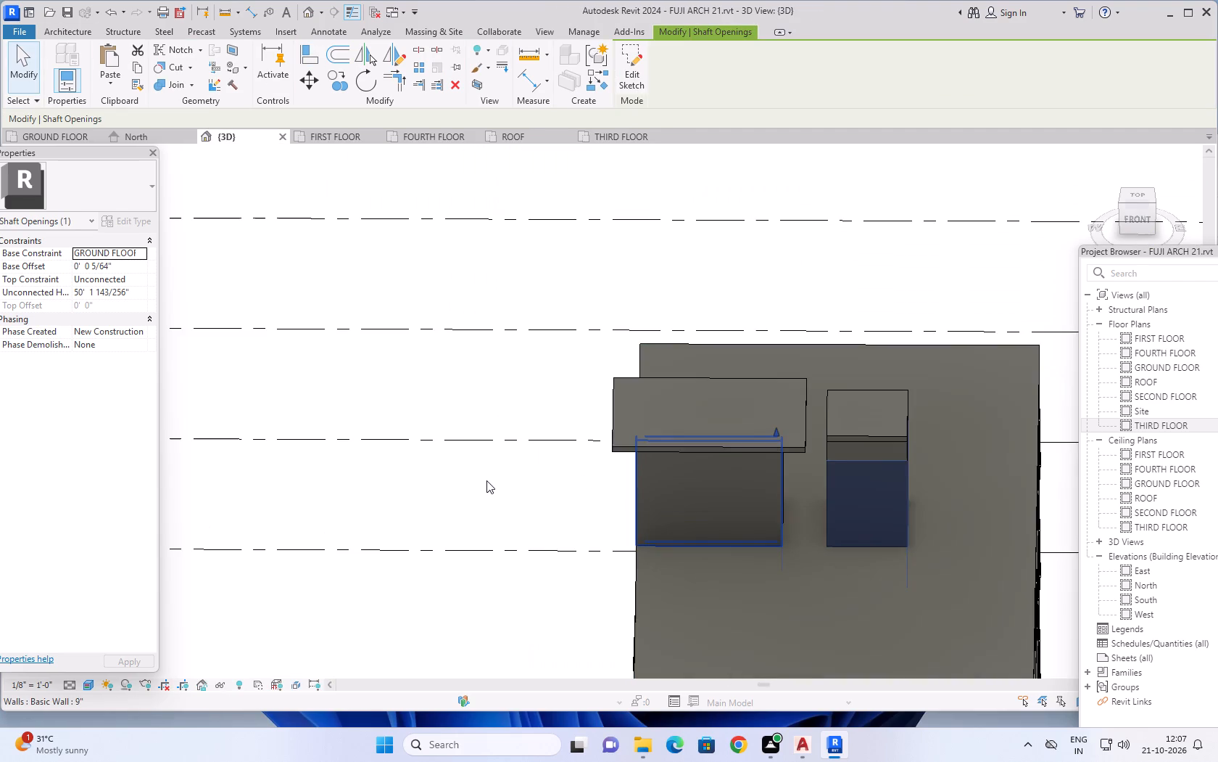
middle_click_drag(474, 472, 734, 365, "shift")
scroll(734, 365, "up", 1)
scroll(747, 437, "down", 3)
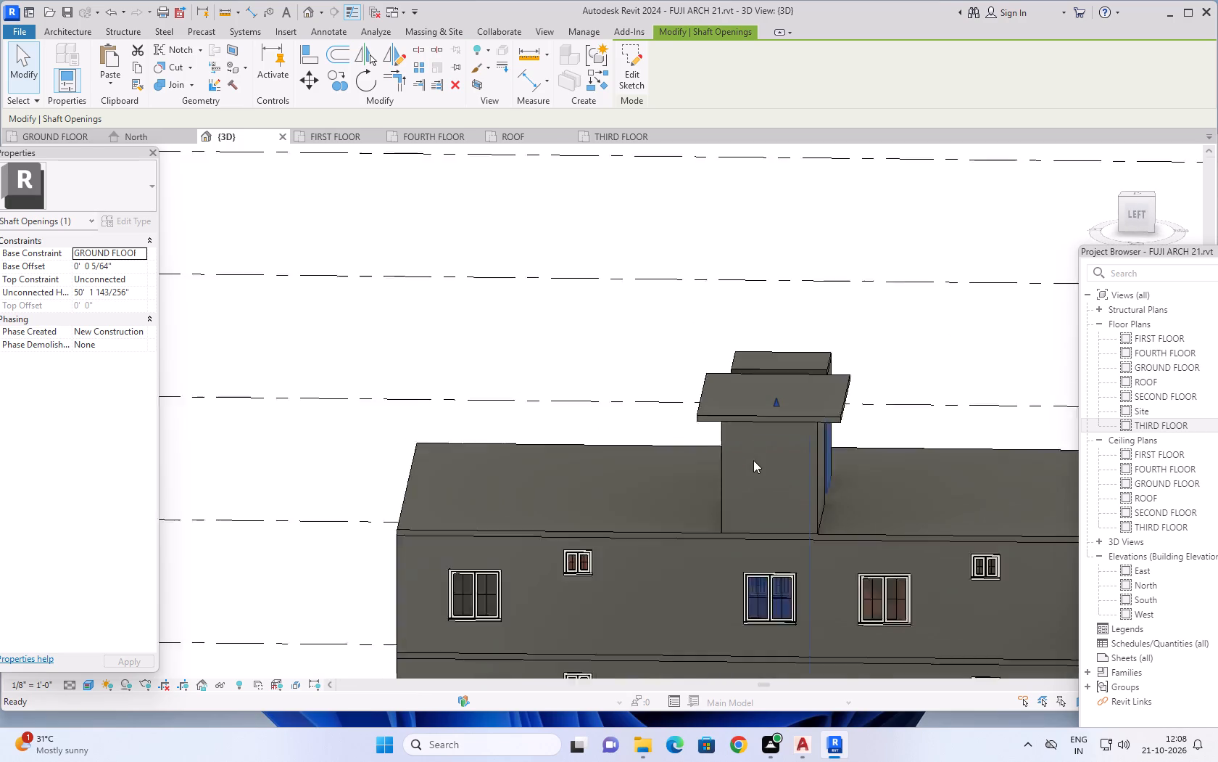
scroll(764, 478, "down", 7)
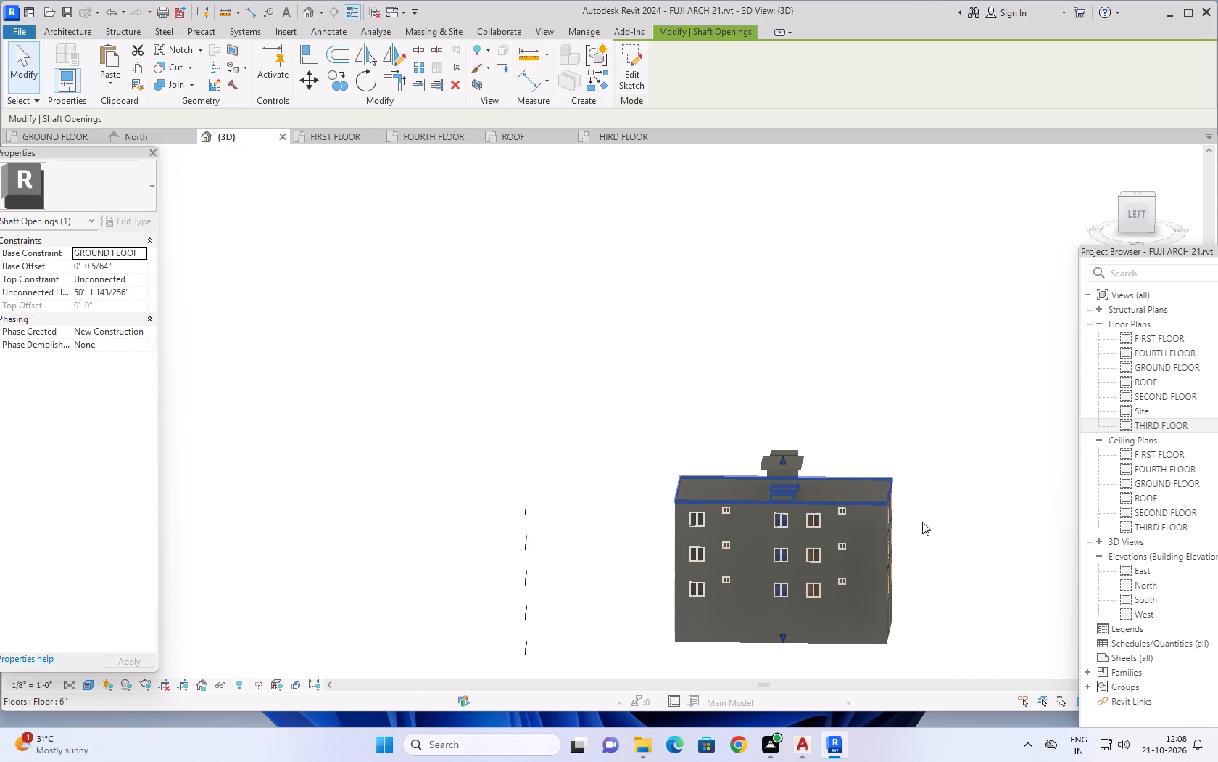
middle_click_drag(922, 524, 826, 505, "shift")
key("Escape")
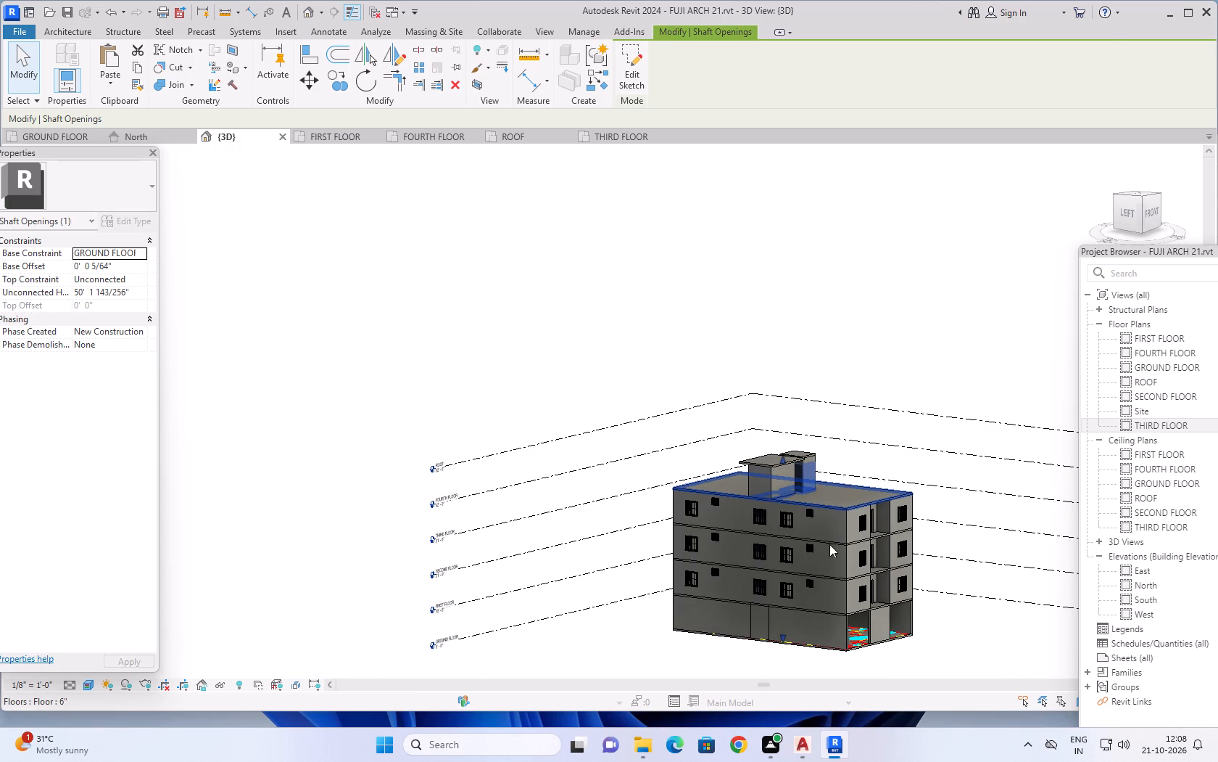
key("Escape")
scroll(766, 652, "up", 6)
middle_click_drag(769, 644, 744, 659, "shift")
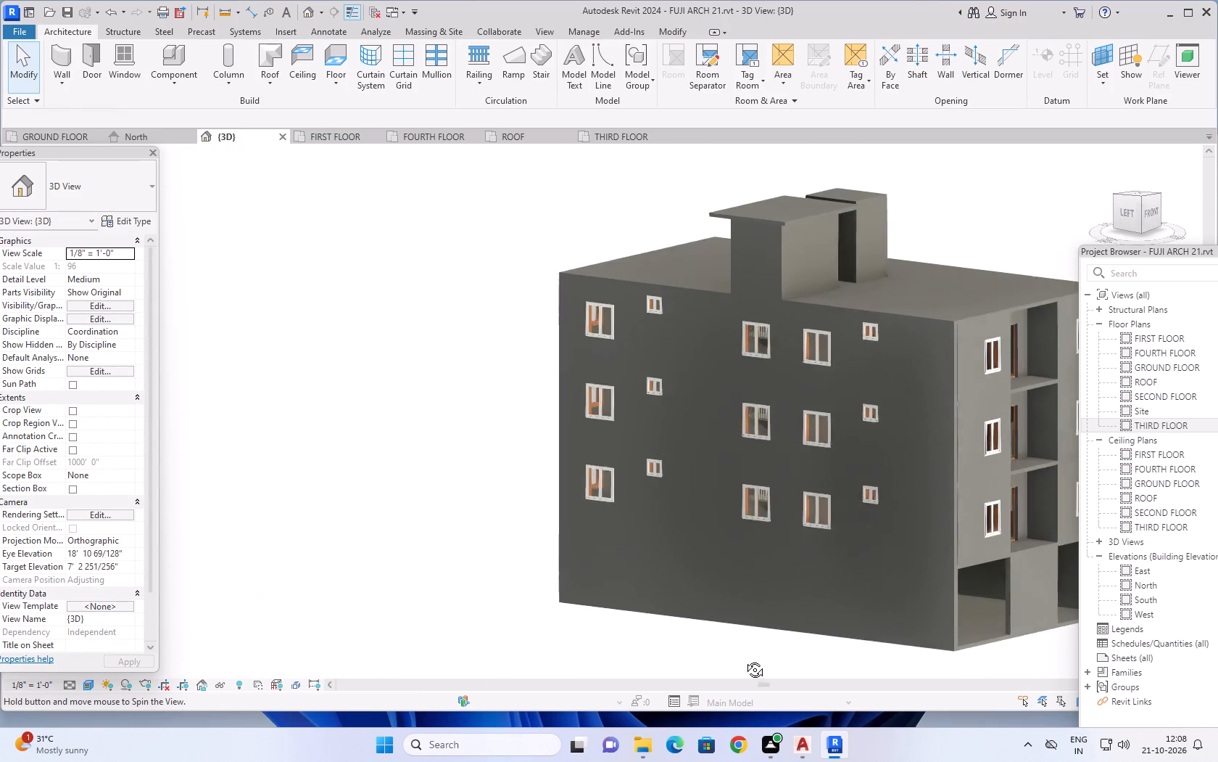
Inspect the building's stair-side wall, front balconies and rooftop rooms in the 3D view.
middle_click_drag(744, 659, 713, 687, "shift")
scroll(686, 658, "up", 2)
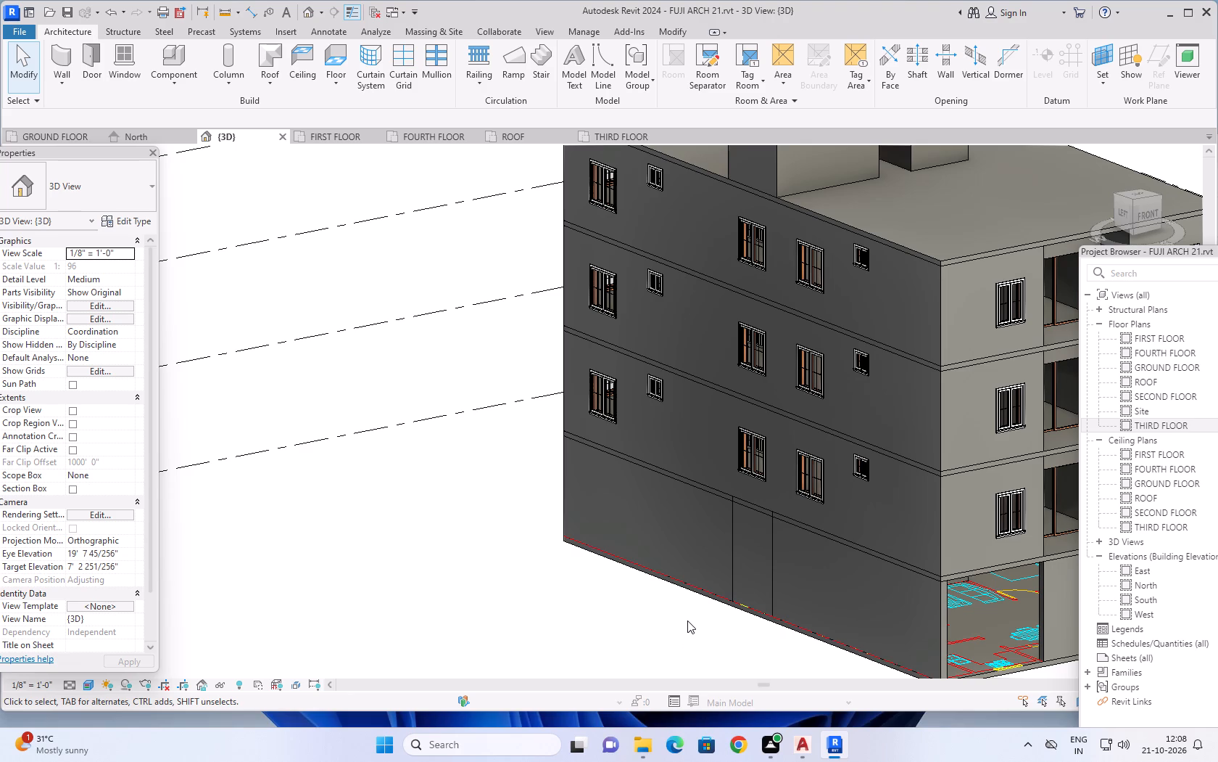
scroll(671, 591, "down", 2)
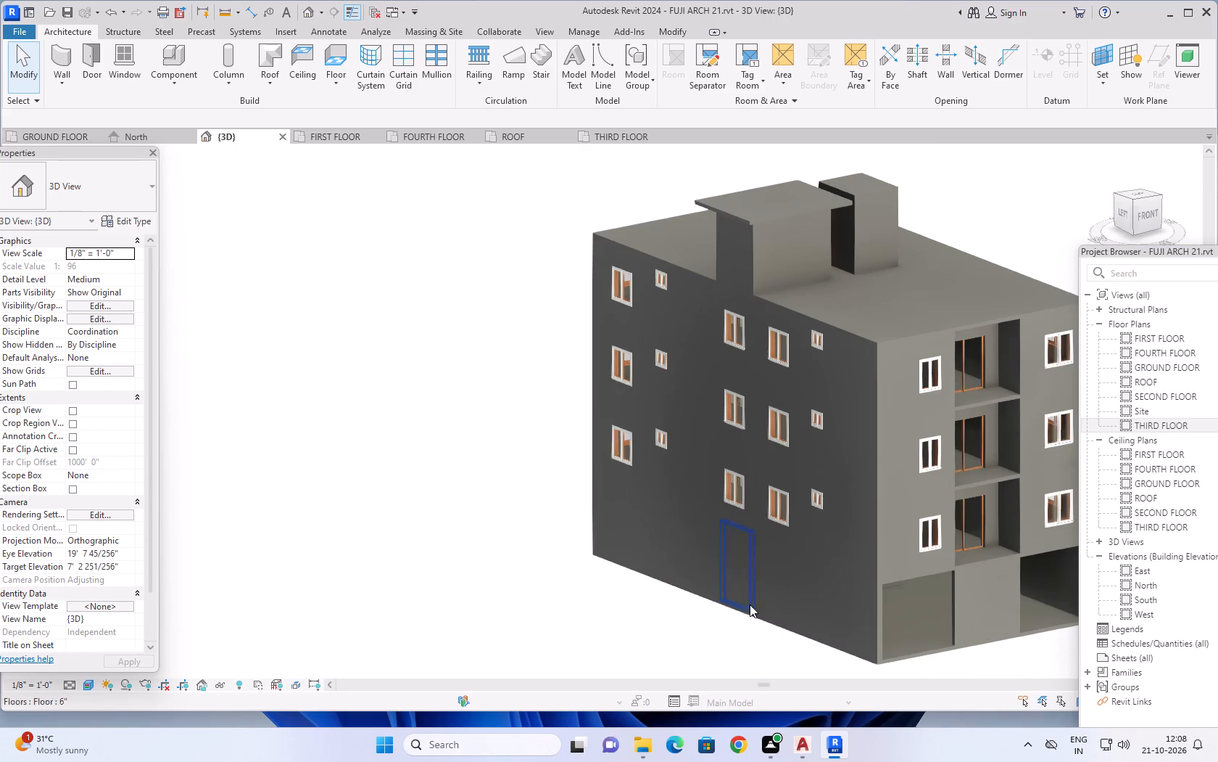
scroll(800, 605, "down", 1)
scroll(929, 634, "down", 2)
middle_click_drag(957, 646, 791, 628)
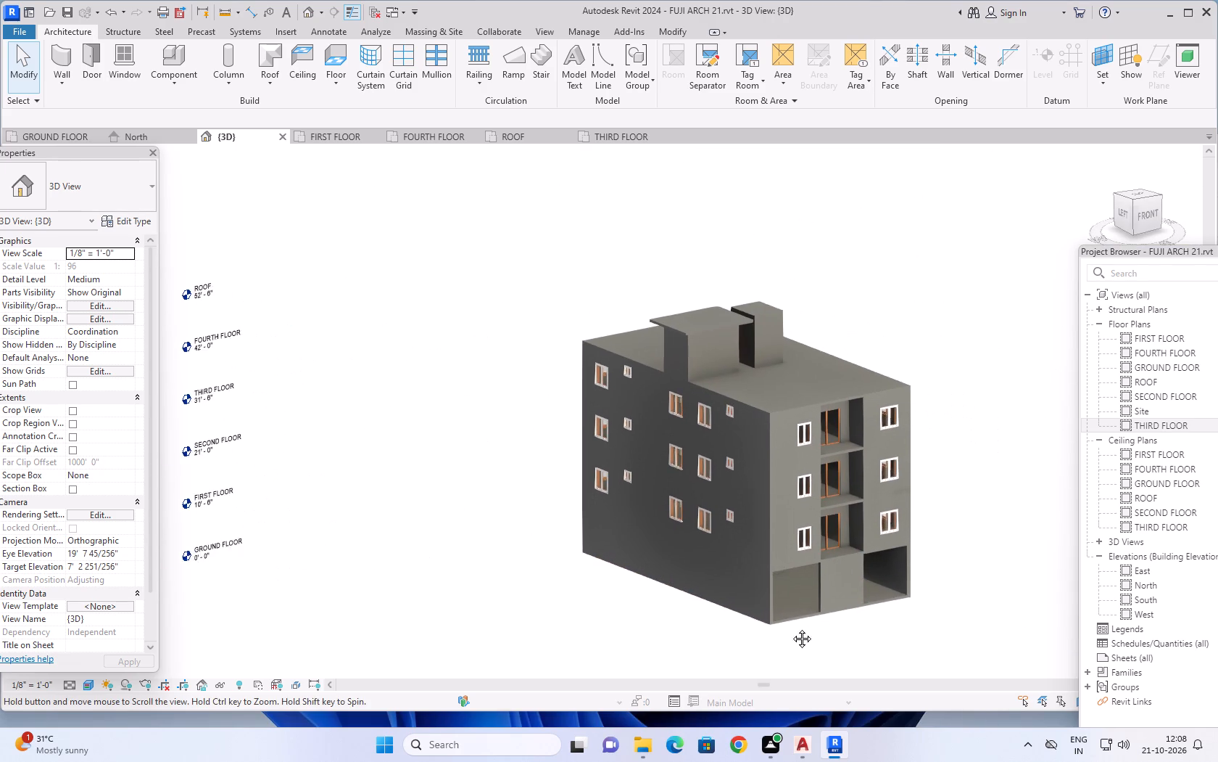
middle_click_drag(791, 628, 762, 639)
scroll(762, 639, "up", 1)
scroll(906, 560, "up", 1)
middle_click_drag(902, 557, 1037, 563)
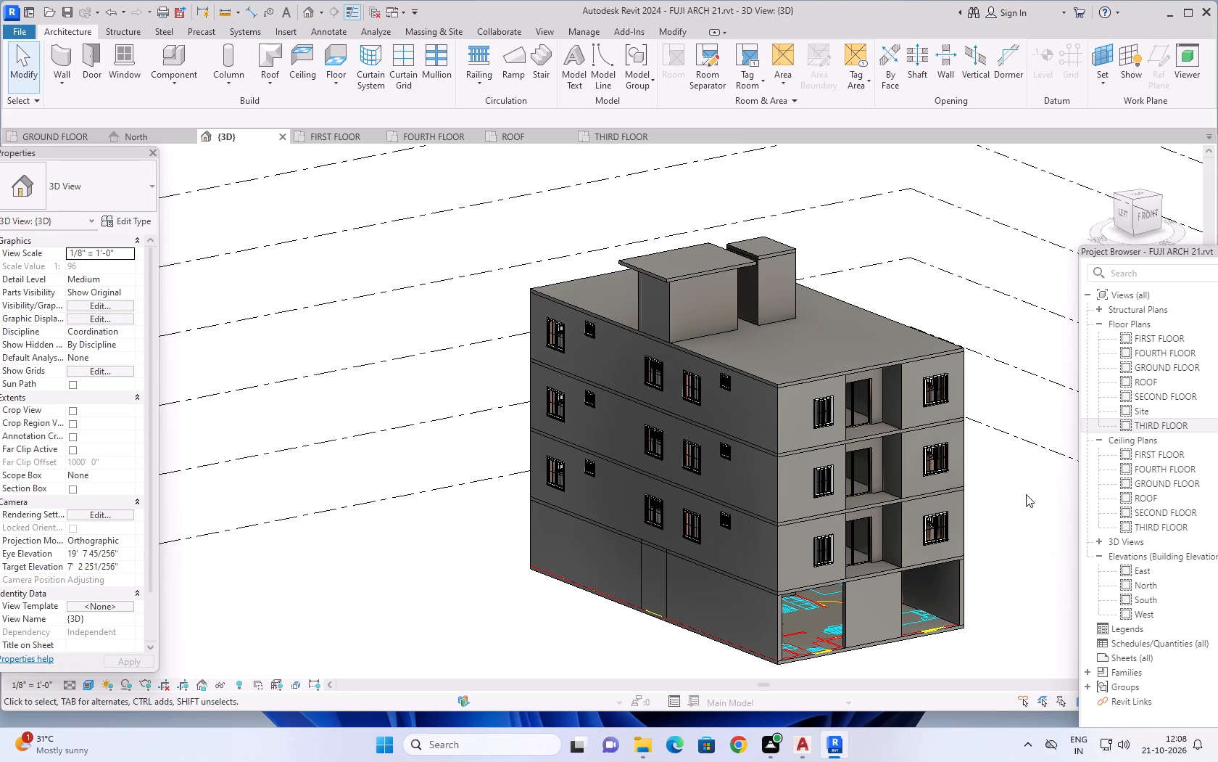
scroll(1033, 487, "down", 1)
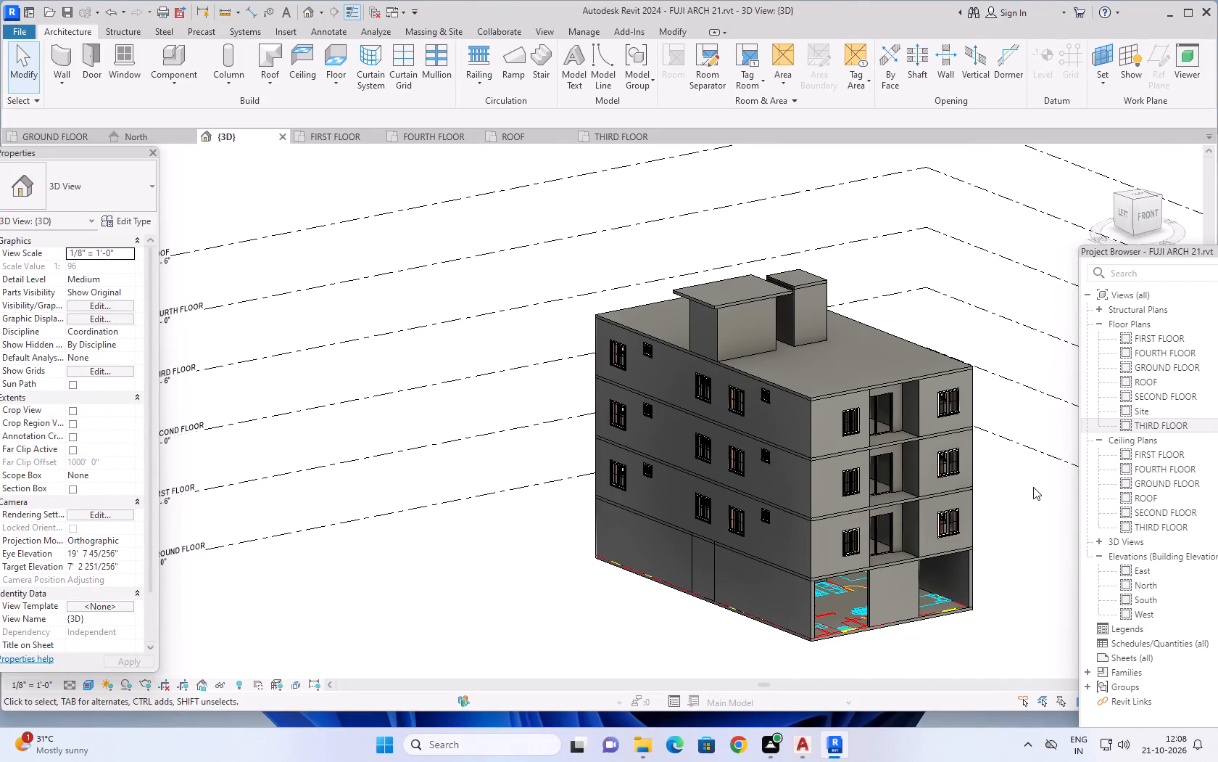
scroll(1012, 425, "down", 2)
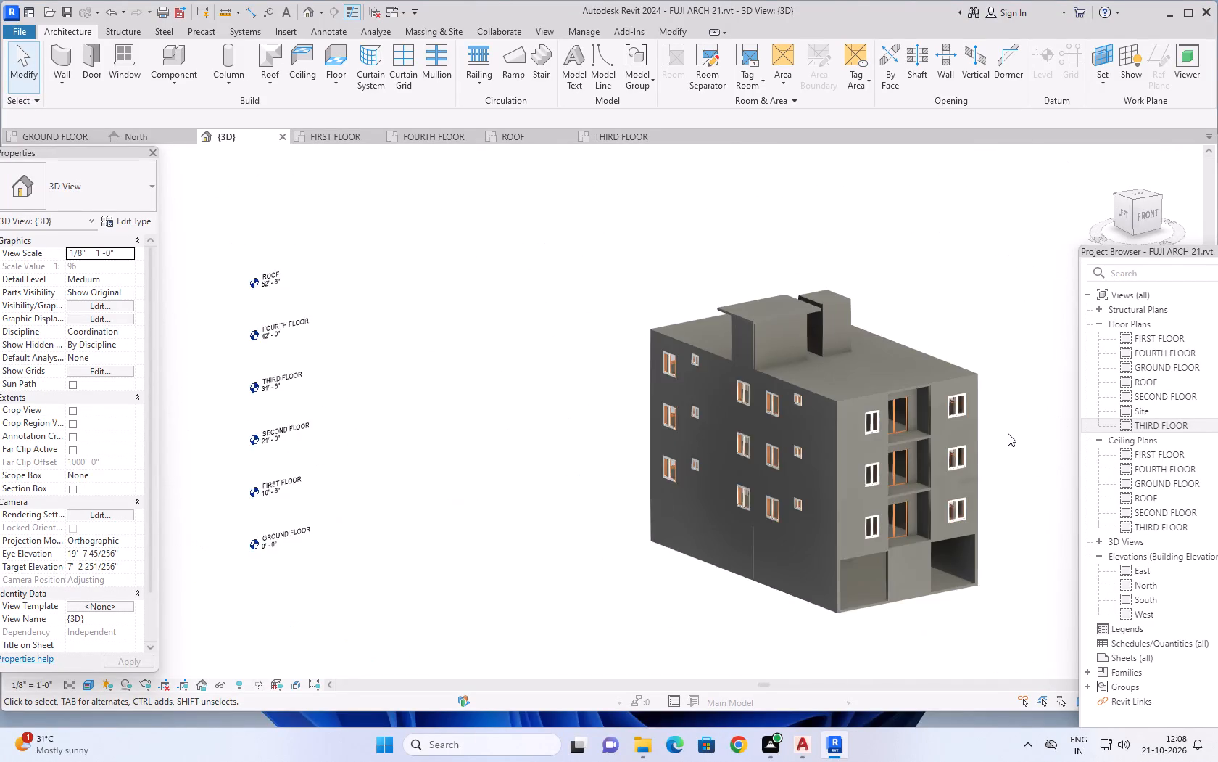
middle_click_drag(1032, 486, 692, 437)
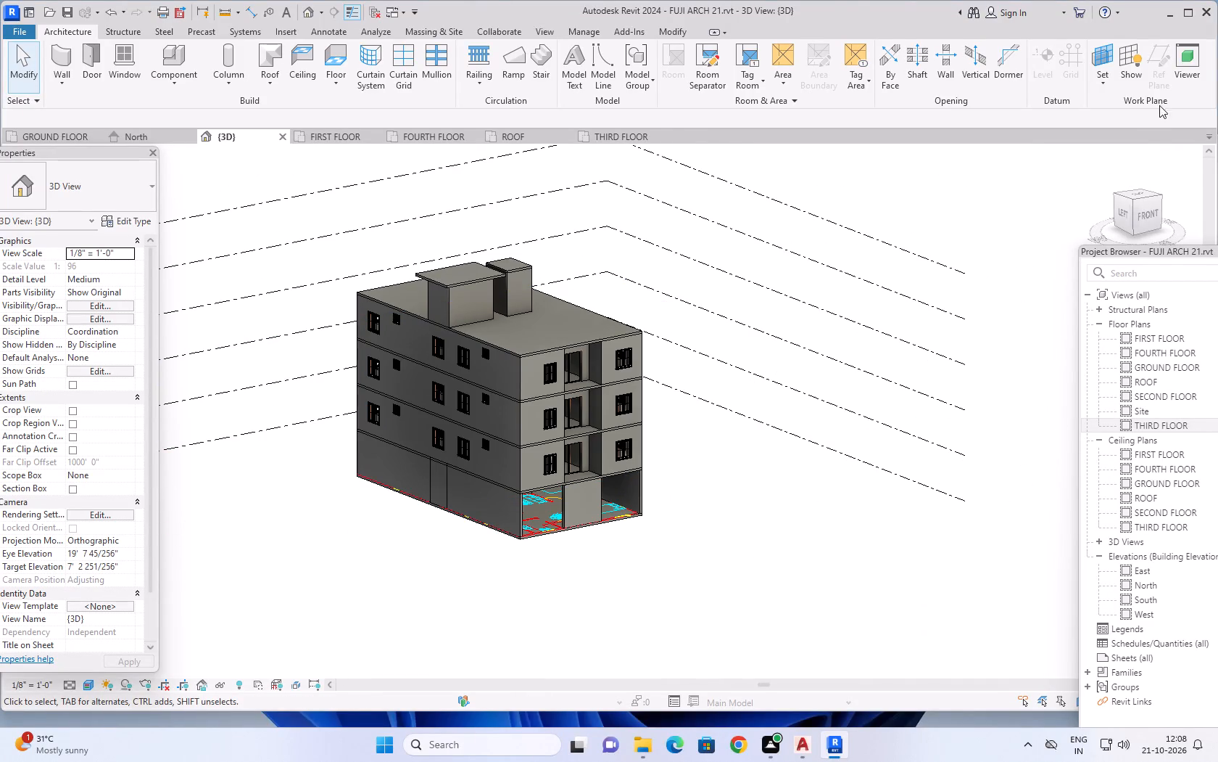
Orbit the 3D view past the front to the right side and examine that facade's windows against the floor levels.
left_click_drag(1147, 212, 1056, 208)
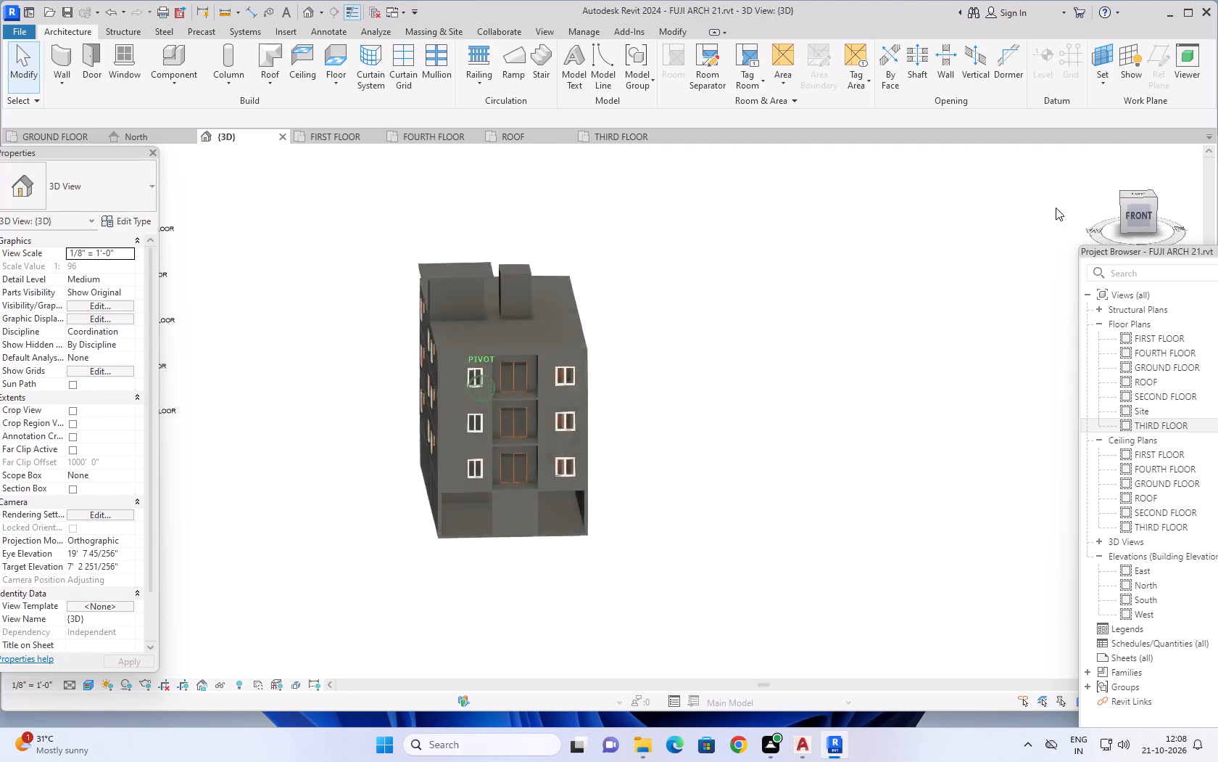
left_click_drag(1056, 208, 942, 211)
left_click_drag(1148, 218, 1140, 219)
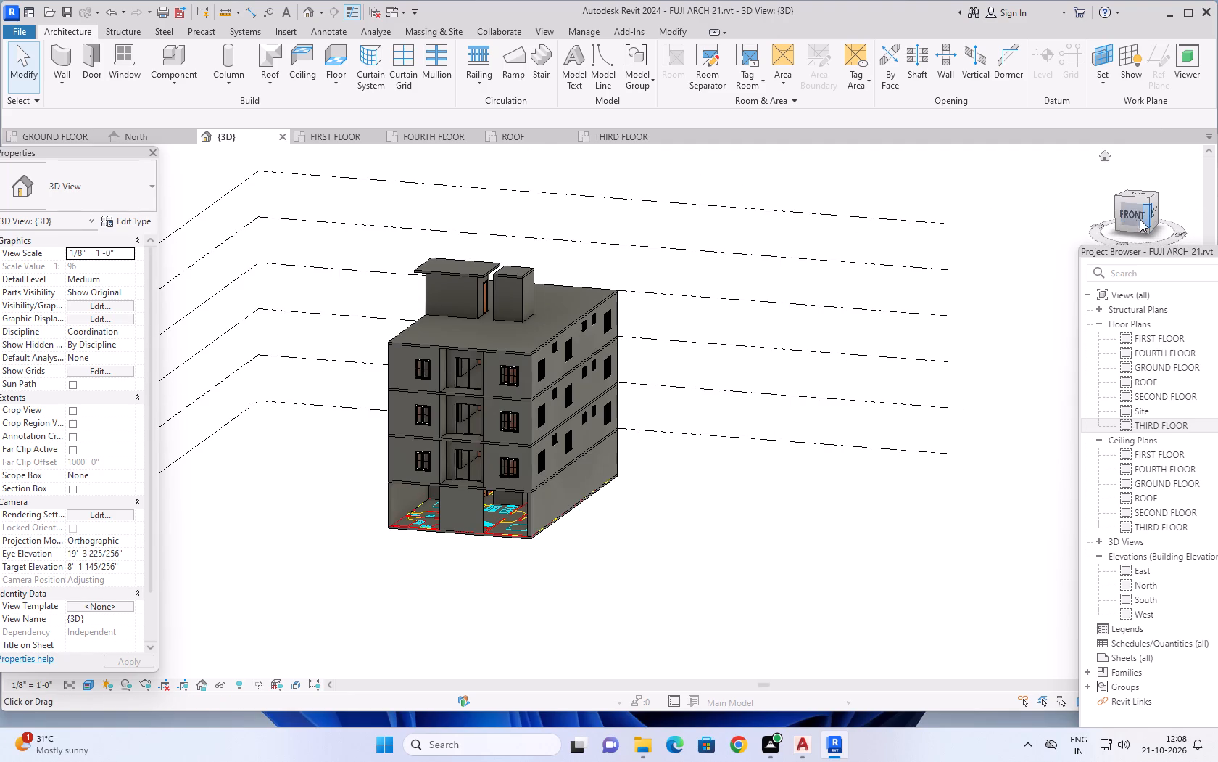
left_click_drag(1140, 219, 1037, 218)
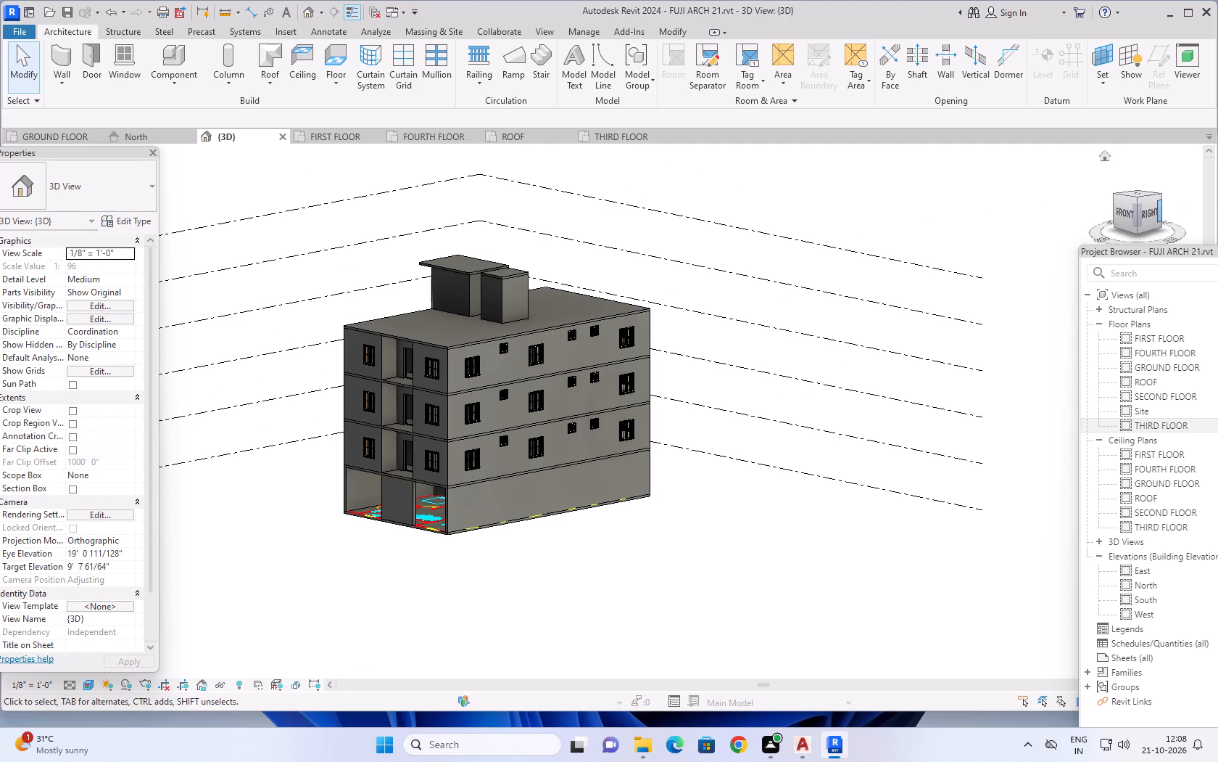
left_click(1148, 216)
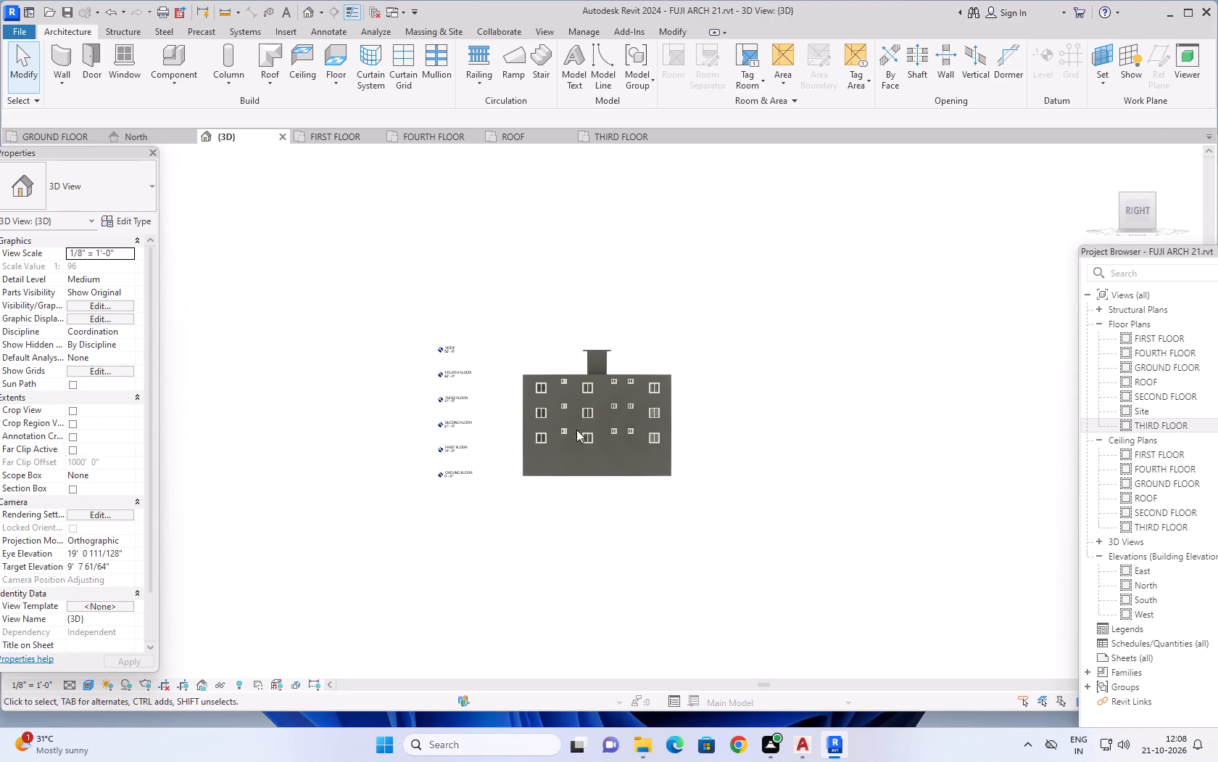
scroll(566, 425, "up", 9)
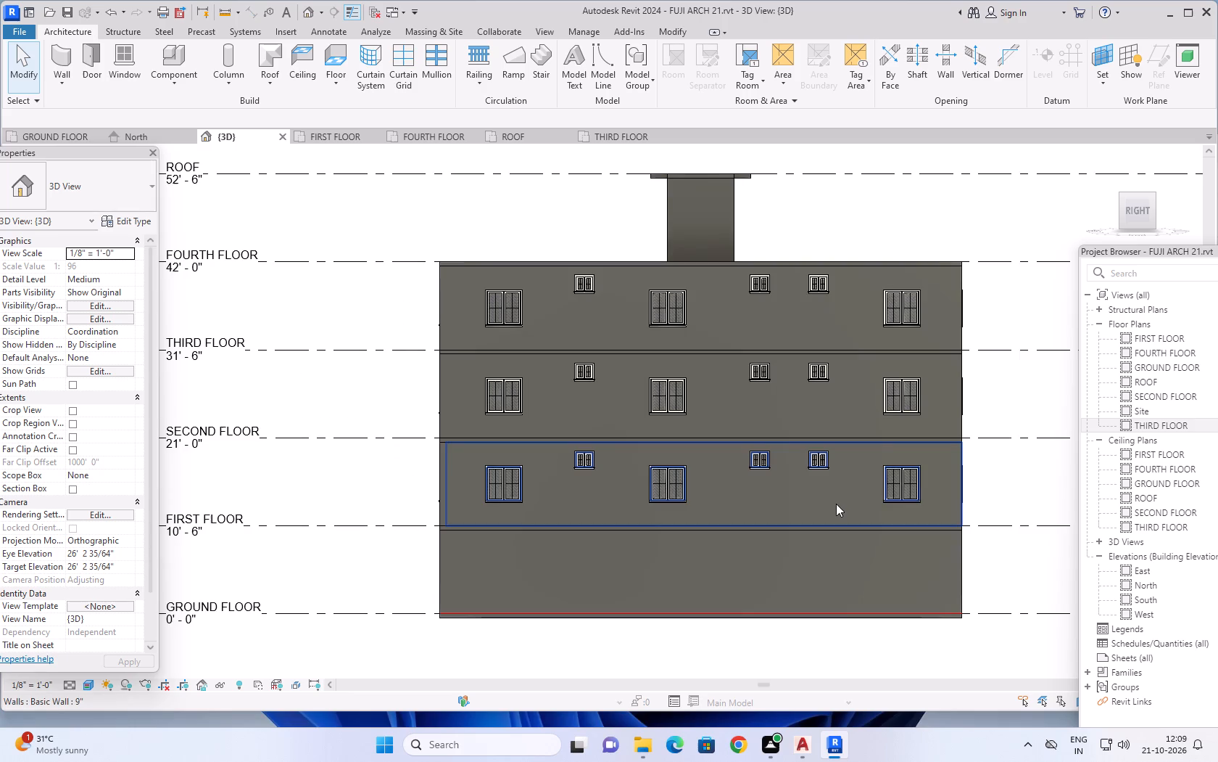
scroll(836, 504, "up", 1)
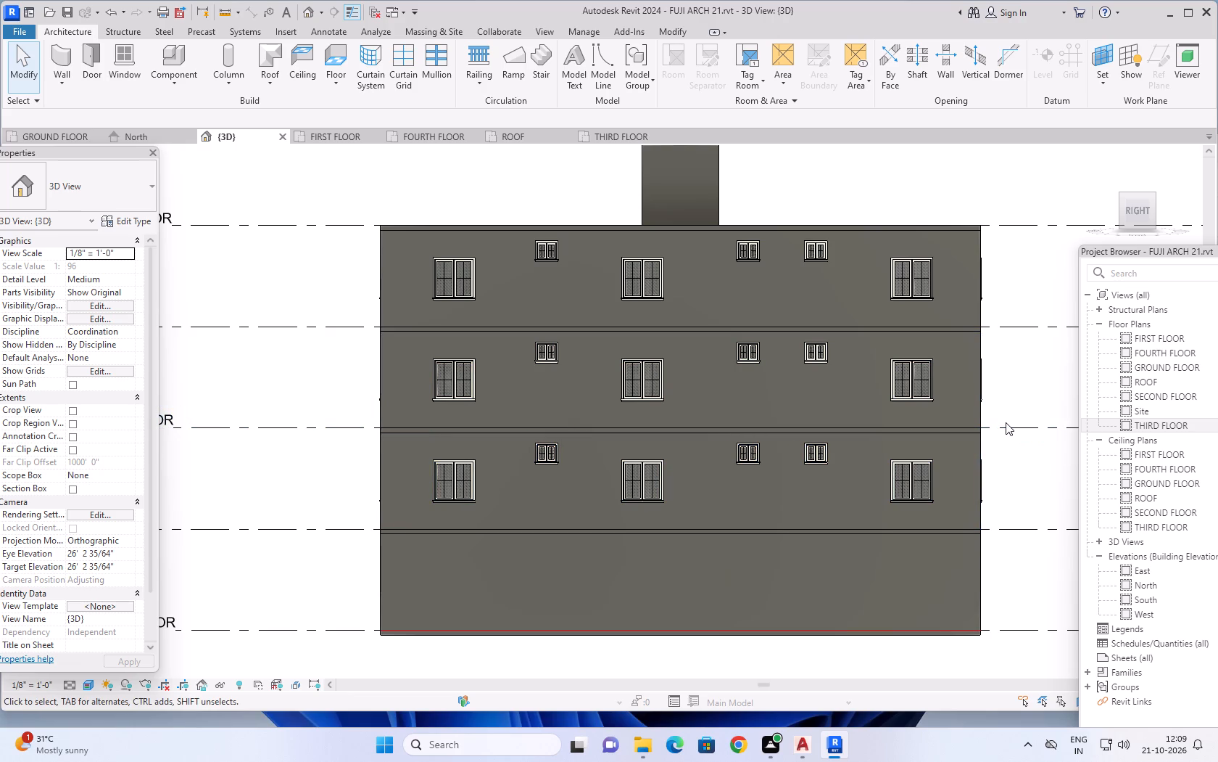
scroll(1038, 418, "down", 1)
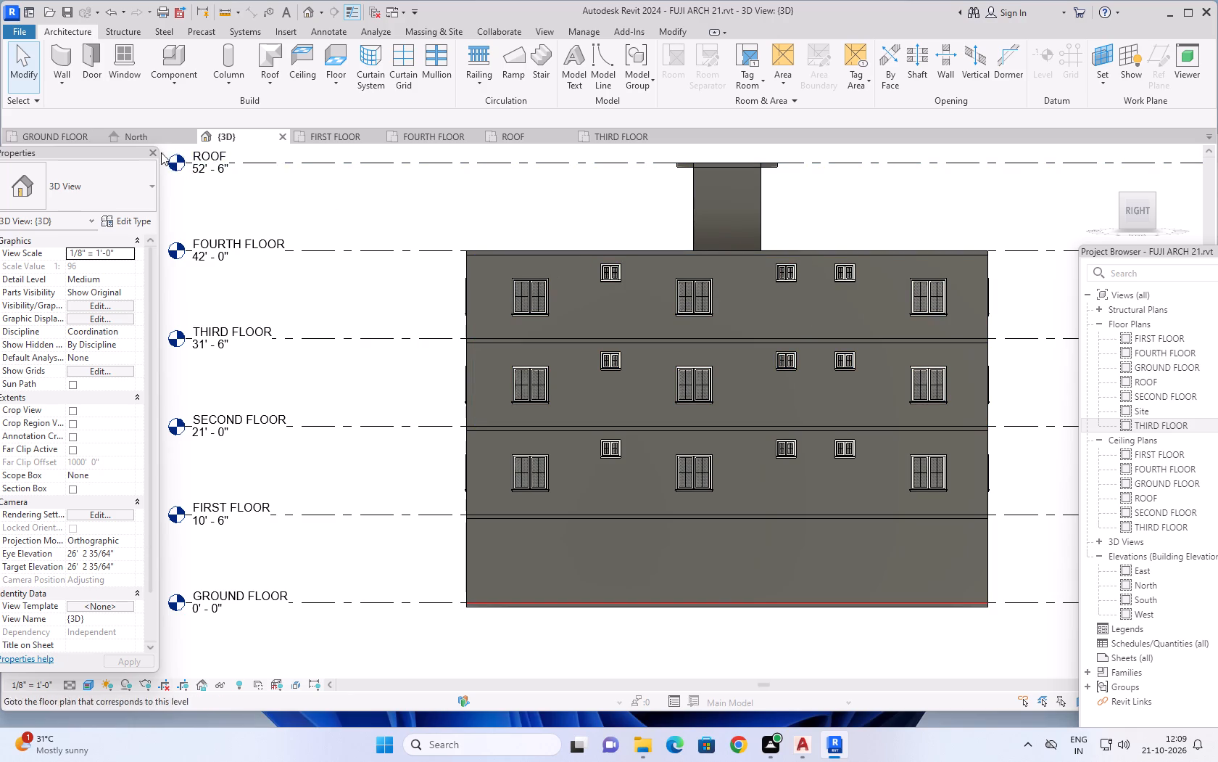
Examine the ground-floor plan around the lift and staircase and across both flats.
left_click(66, 130)
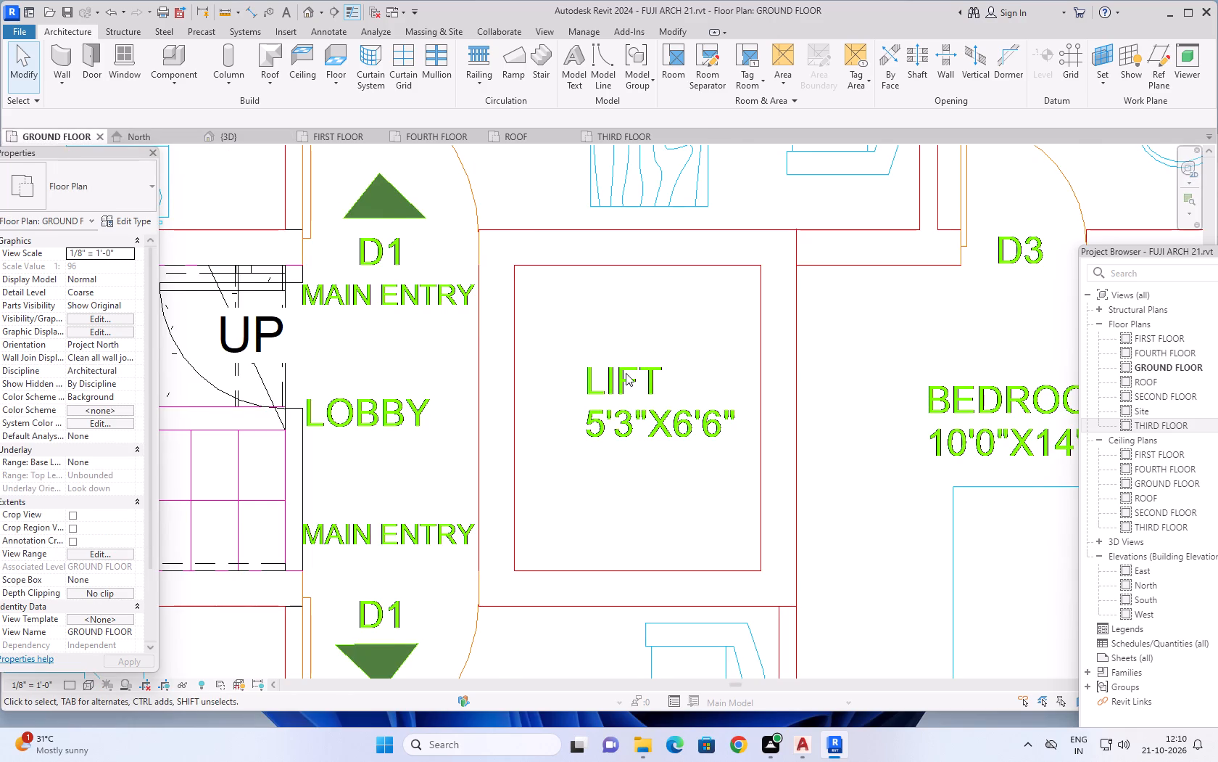
scroll(626, 373, "down", 2)
scroll(688, 382, "down", 5)
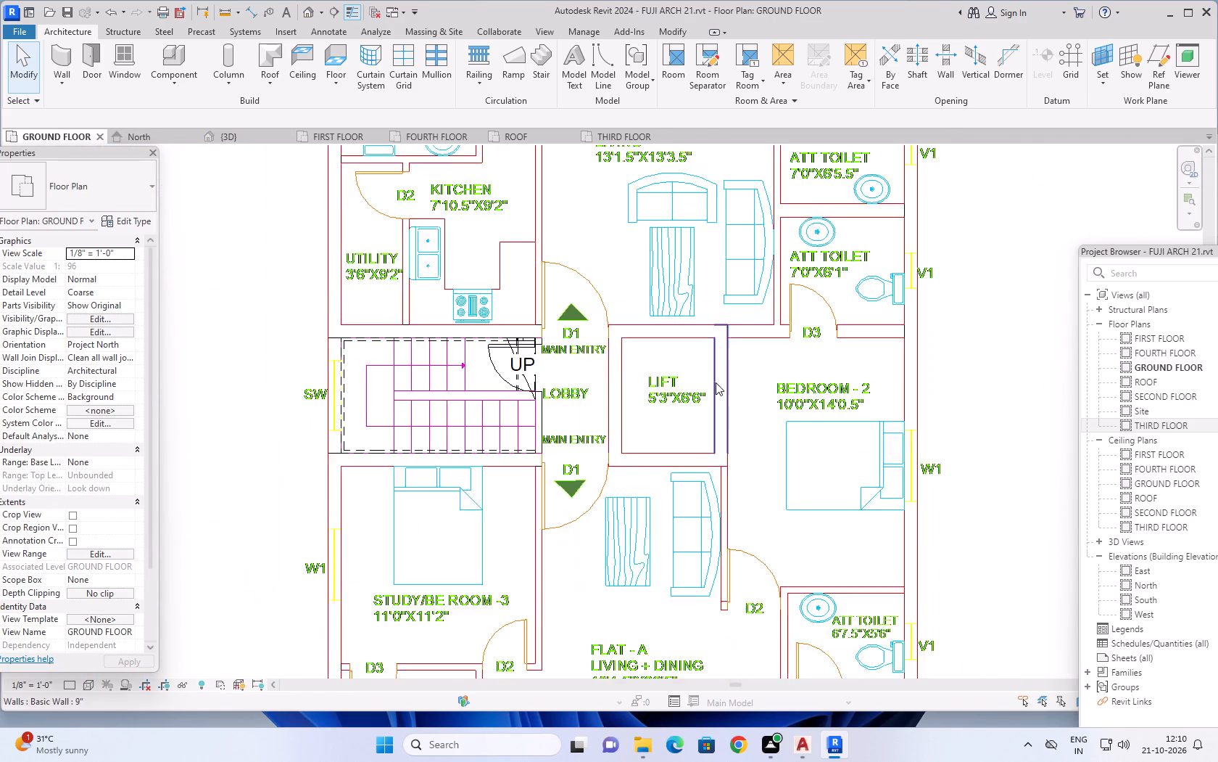
scroll(716, 382, "down", 2)
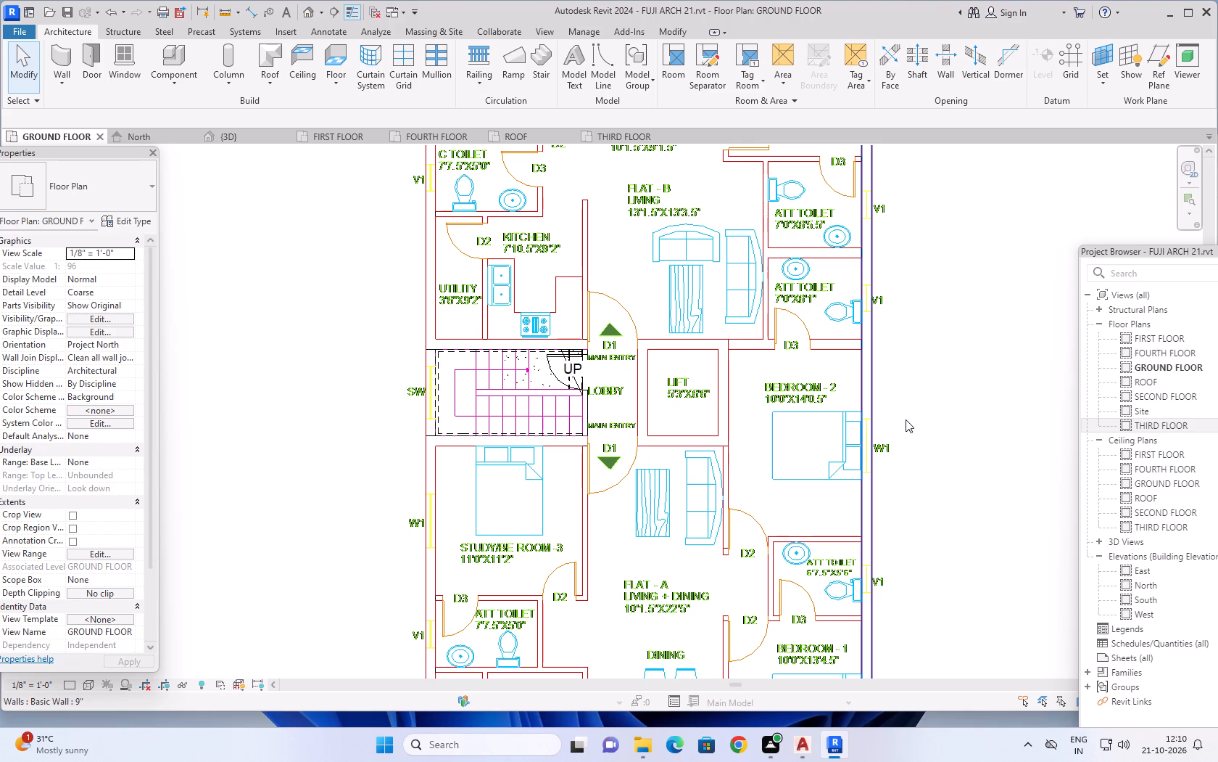
scroll(939, 415, "down", 1)
scroll(1000, 411, "down", 2)
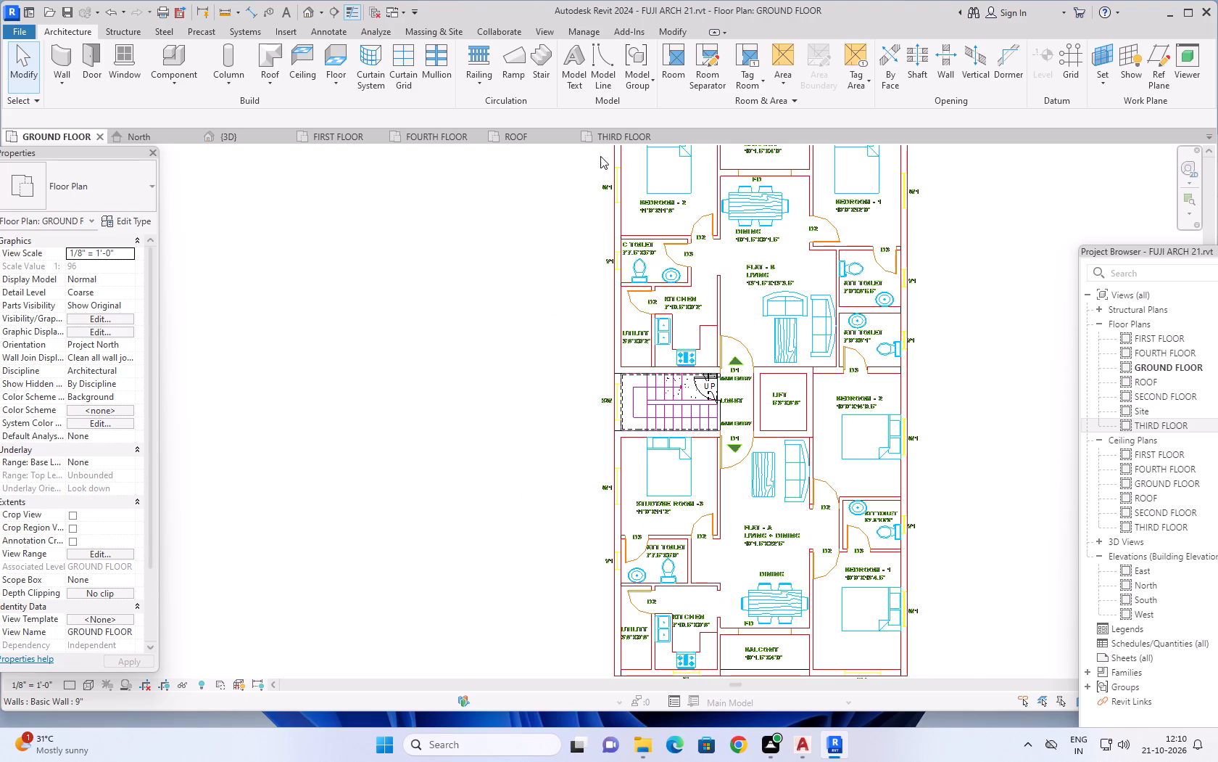
Examine the building's back facade in the 3D view, checking the balcony doors, windows and blank ground-floor wall.
left_click(242, 134)
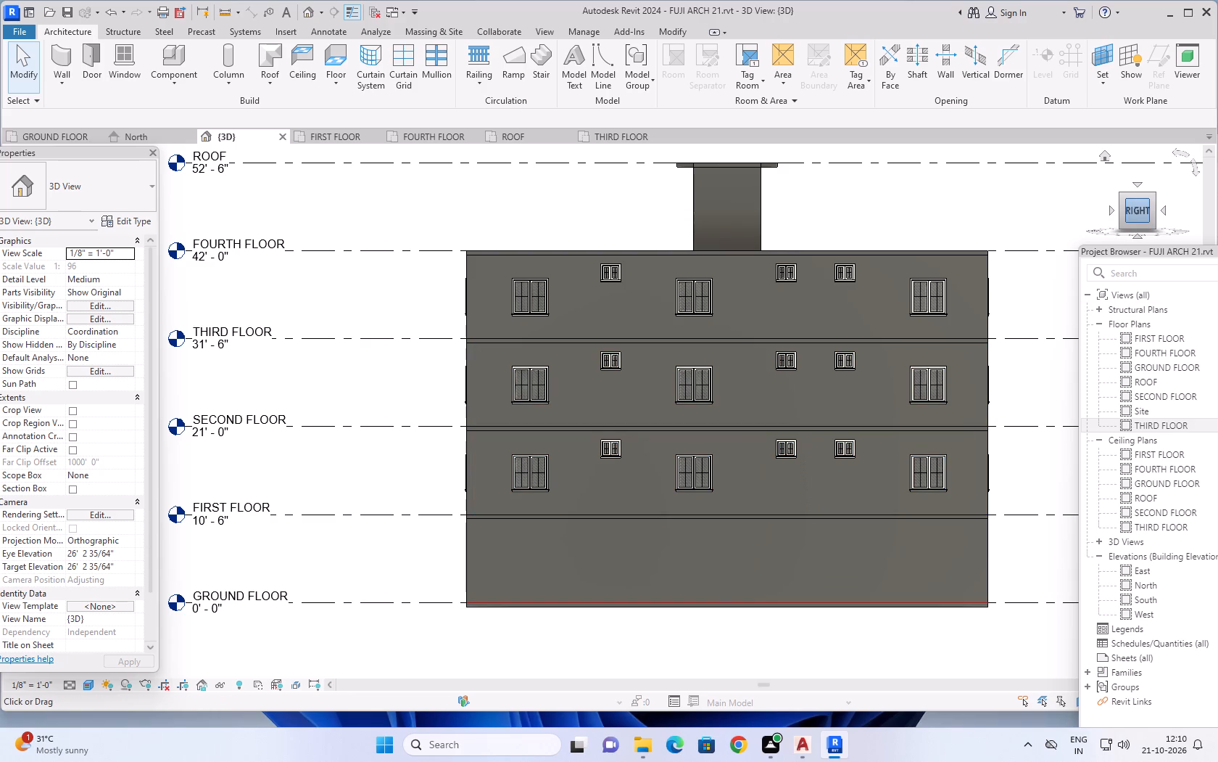
left_click(1162, 210)
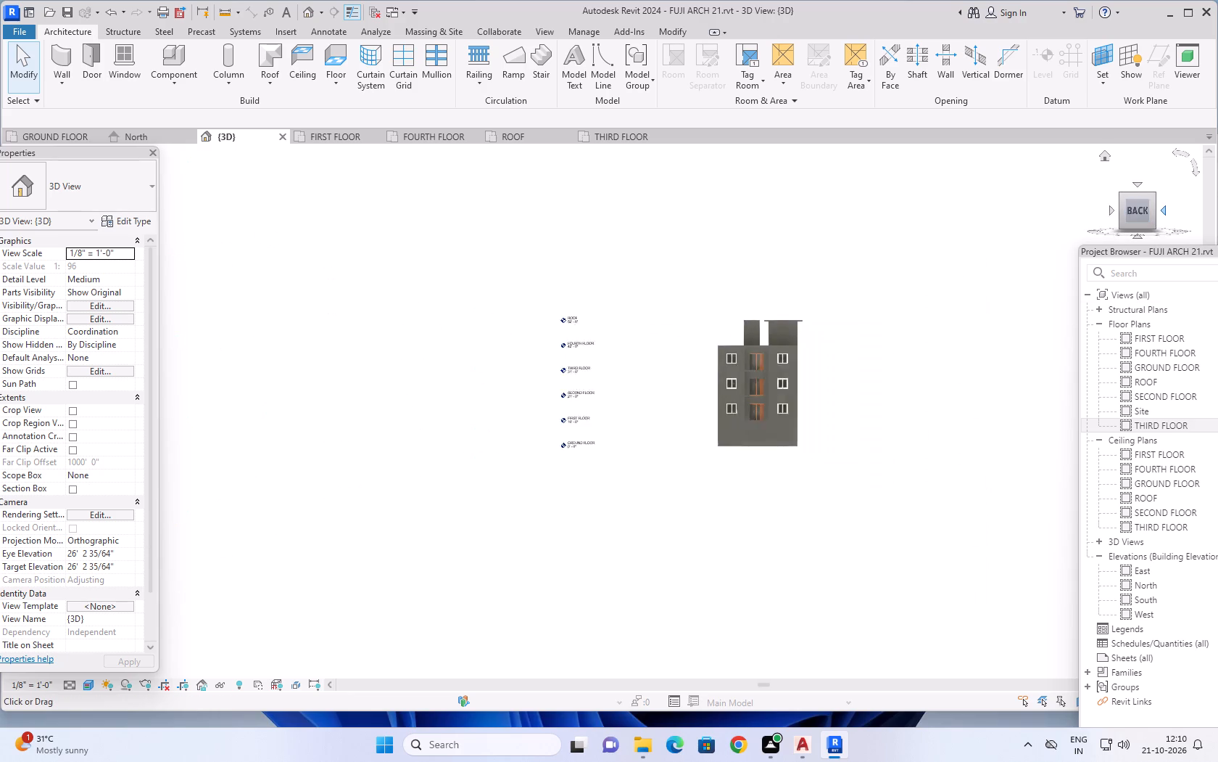
scroll(558, 439, "up", 8)
scroll(644, 419, "up", 3)
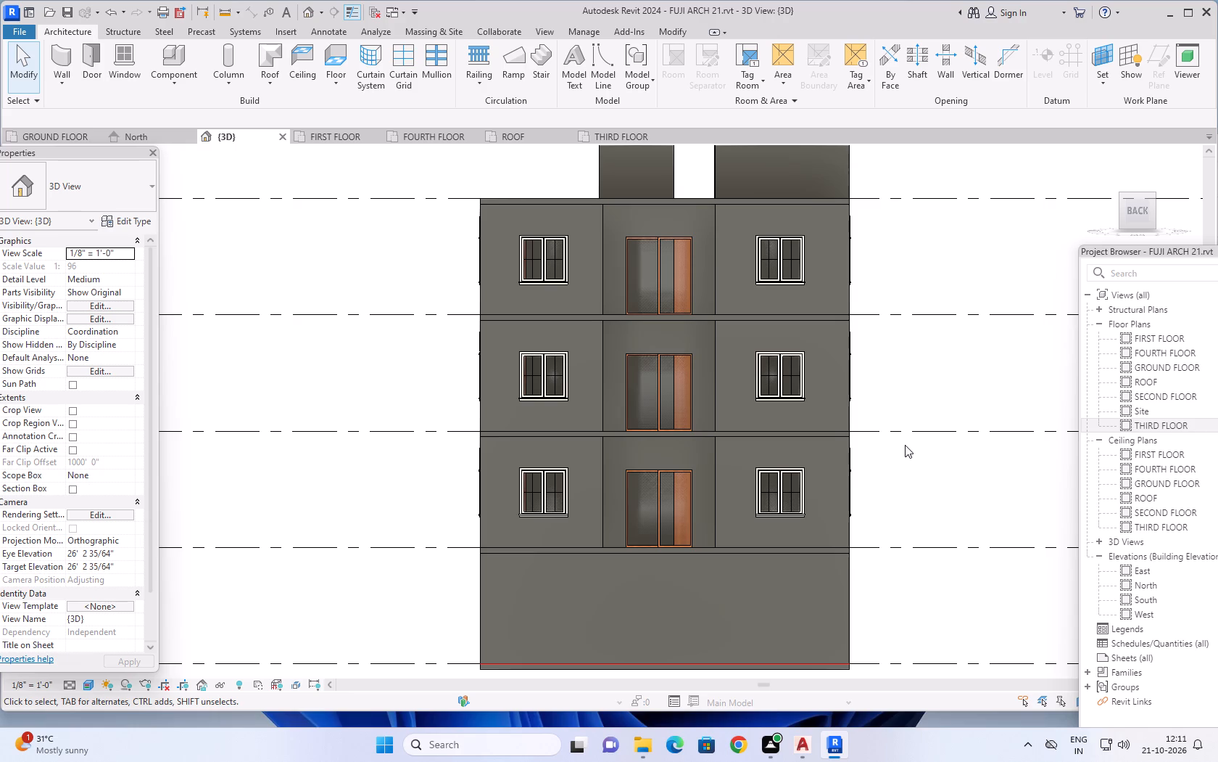
scroll(922, 493, "down", 1)
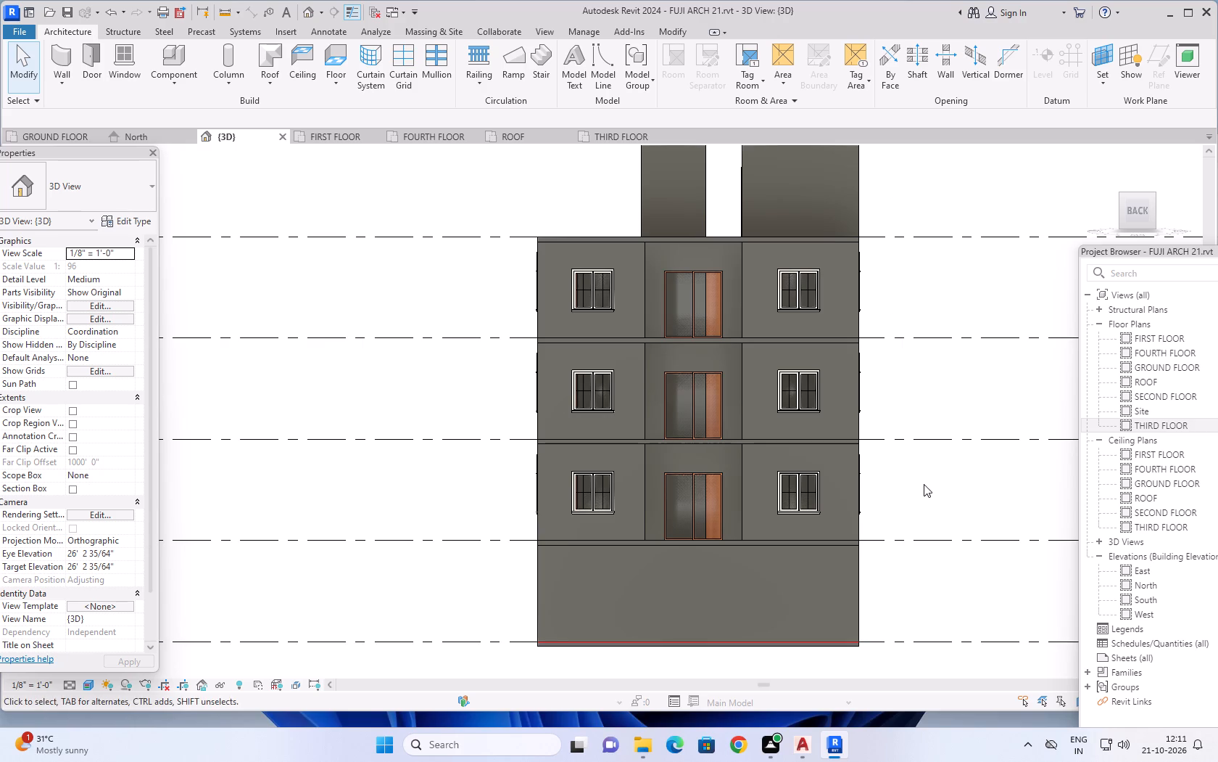
middle_click_drag(917, 484, 792, 437)
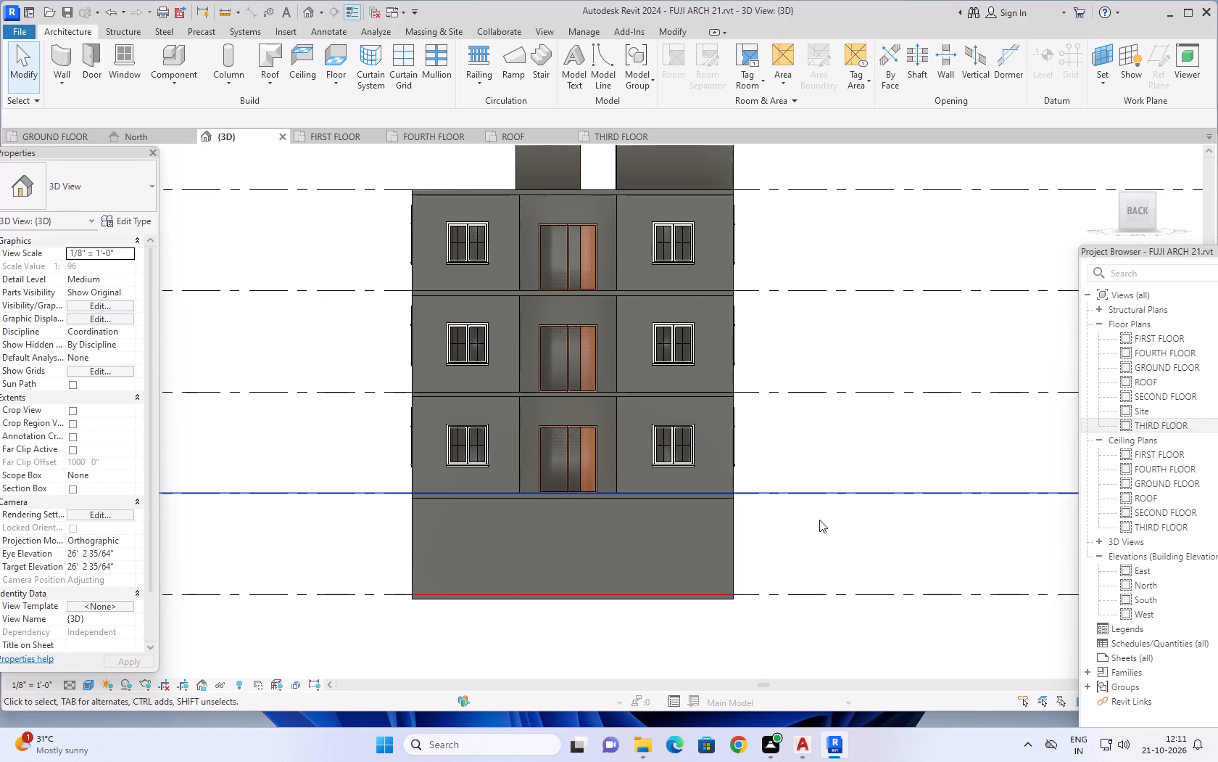
left_click(49, 136)
left_click(258, 143)
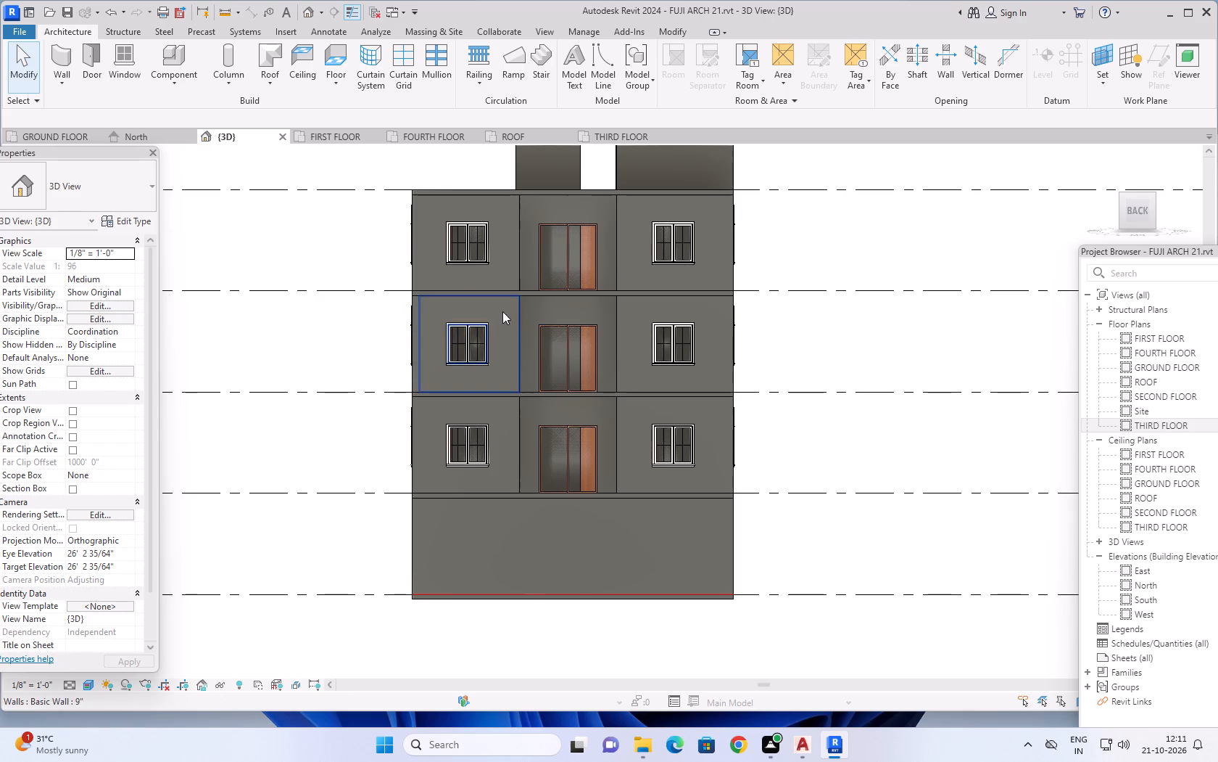
scroll(821, 456, "down", 2)
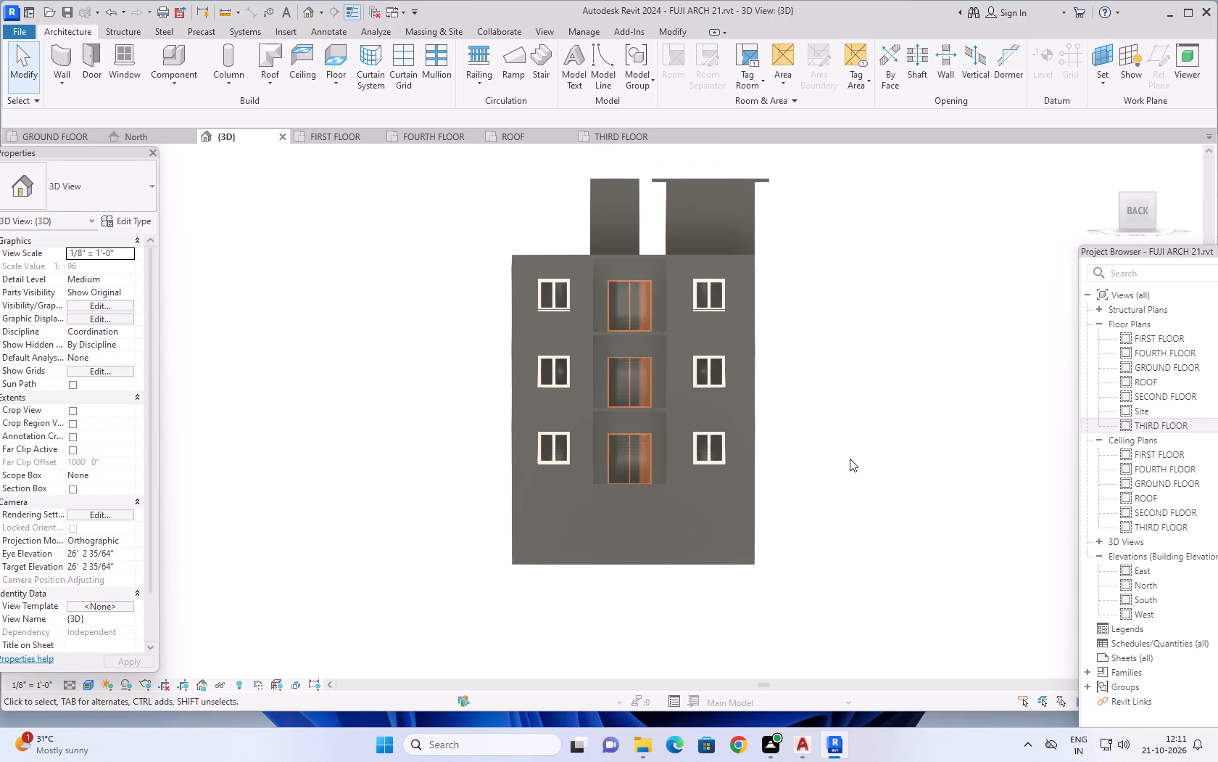
middle_click_drag(864, 473, 819, 446)
scroll(856, 473, "down", 1)
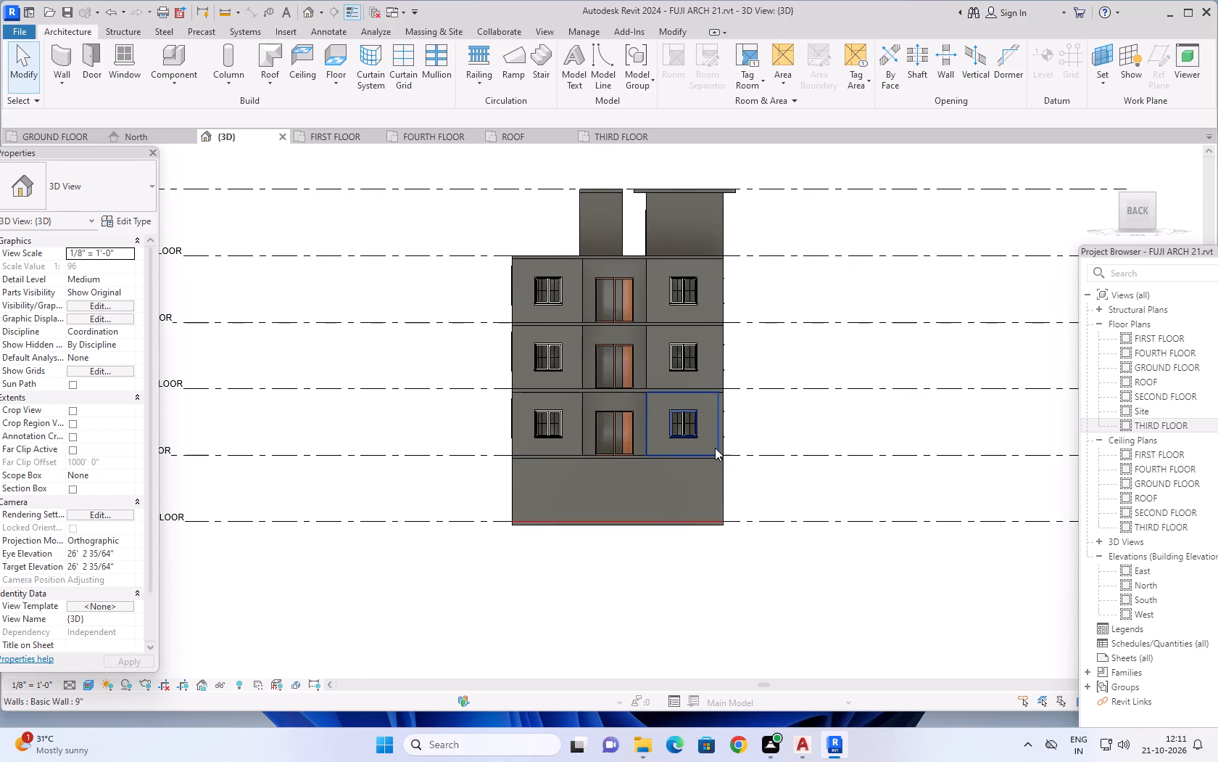
Examine the North elevation, checking the windows, balcony doors and ground-floor wall against the floor levels.
left_click(141, 137)
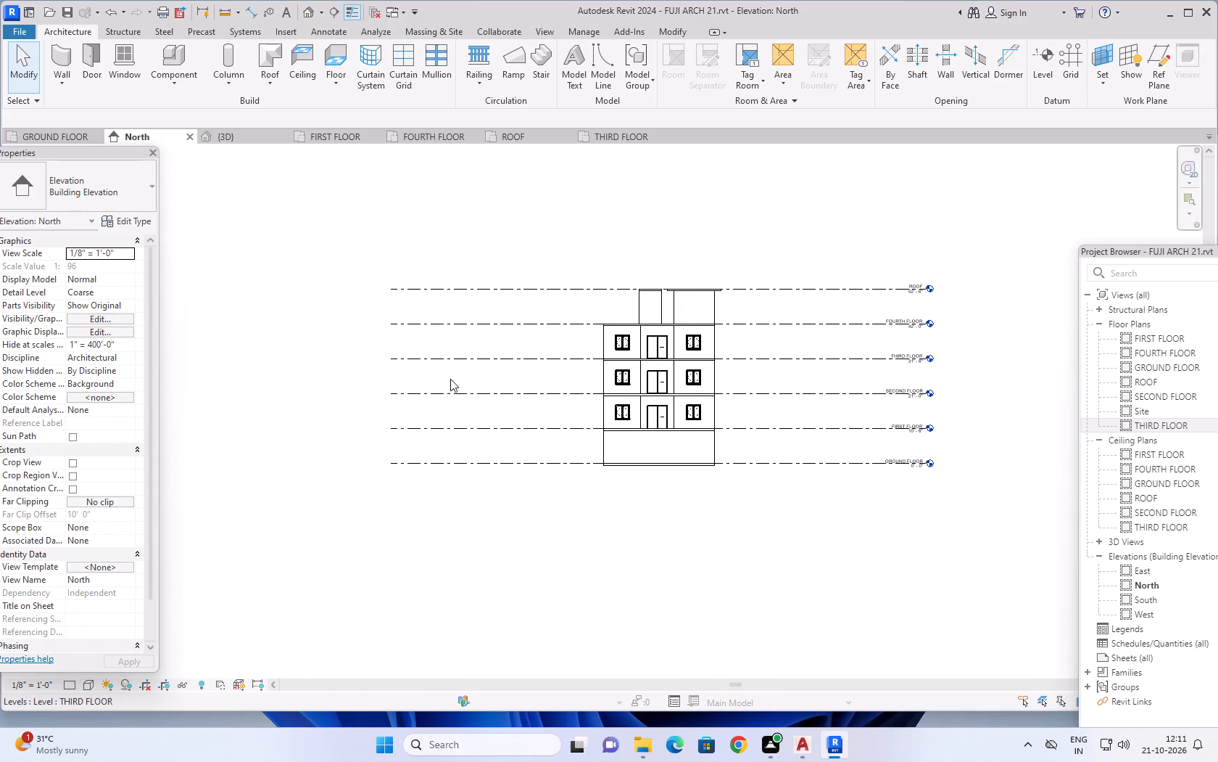
scroll(696, 426, "up", 2)
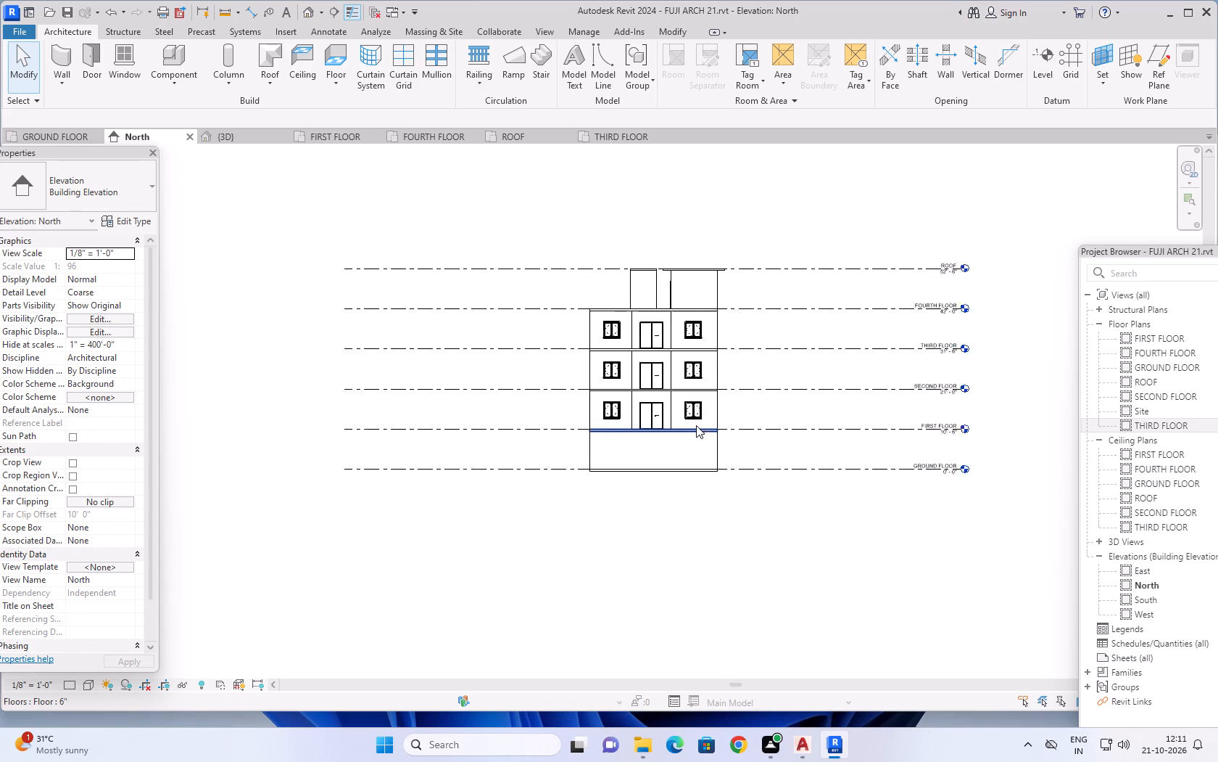
scroll(696, 425, "up", 6)
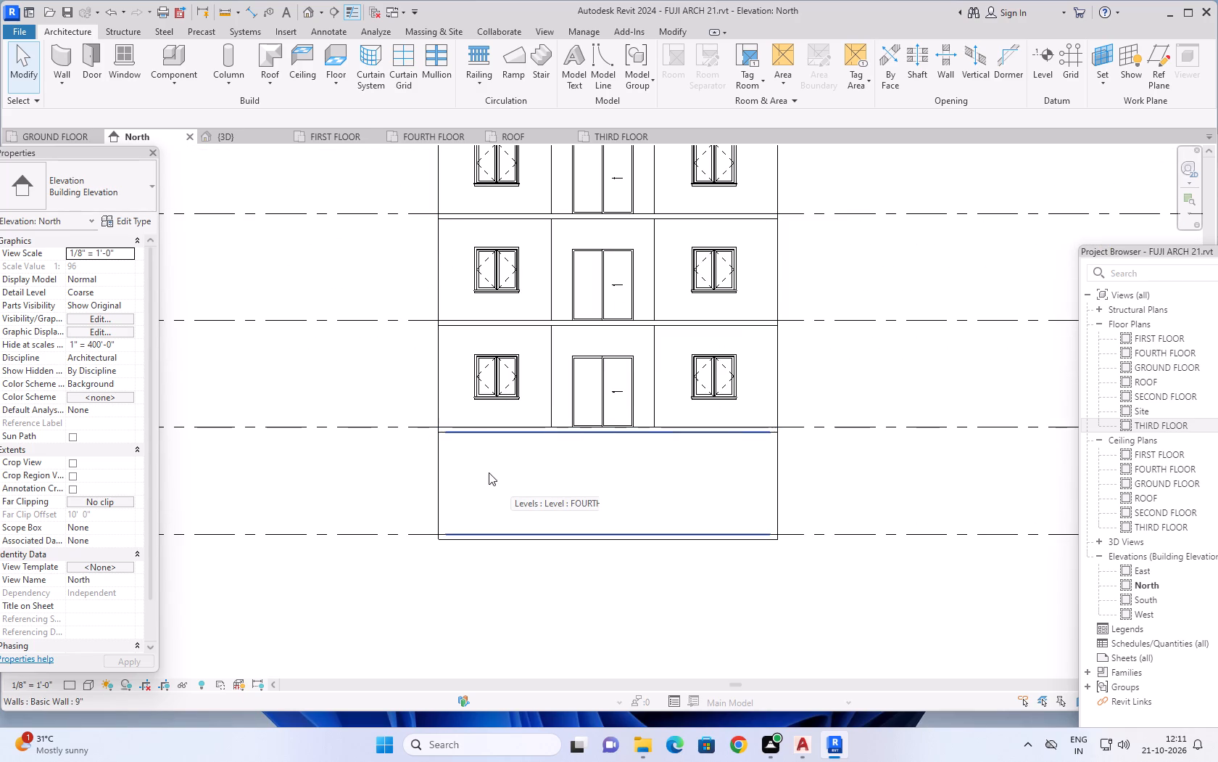
scroll(493, 463, "up", 1)
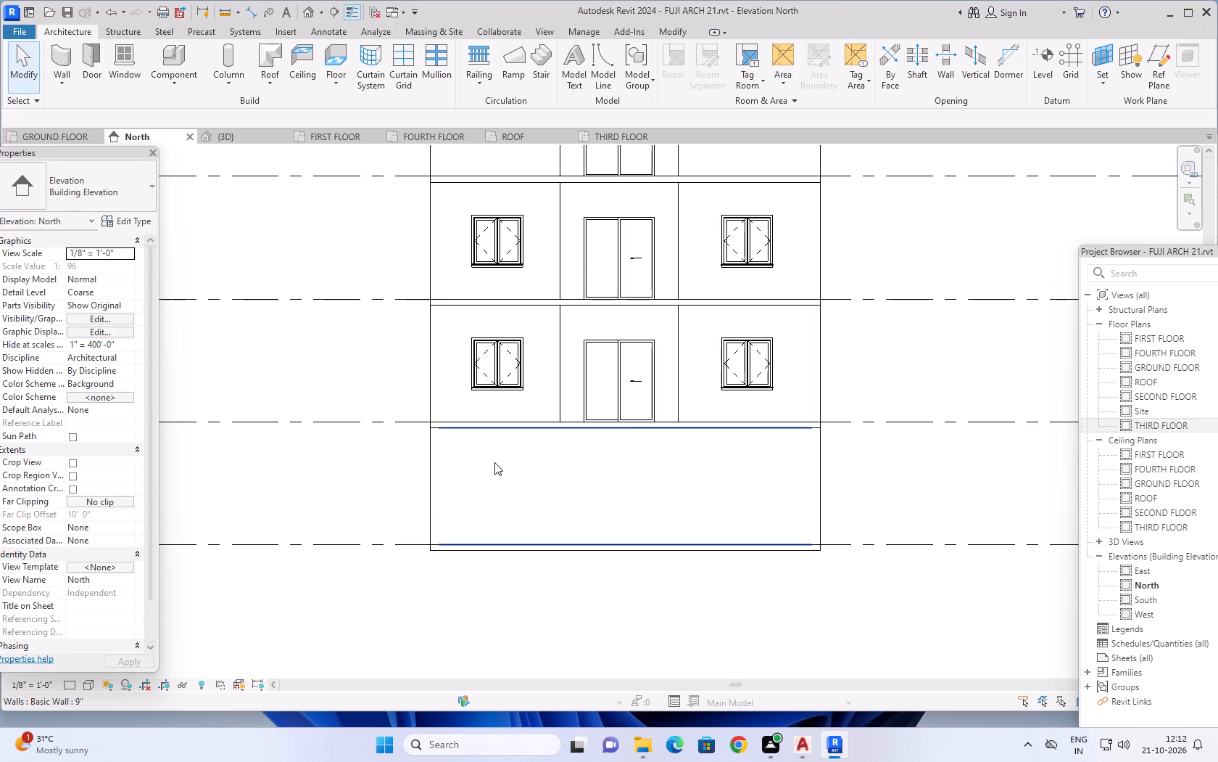
scroll(457, 319, "up", 4)
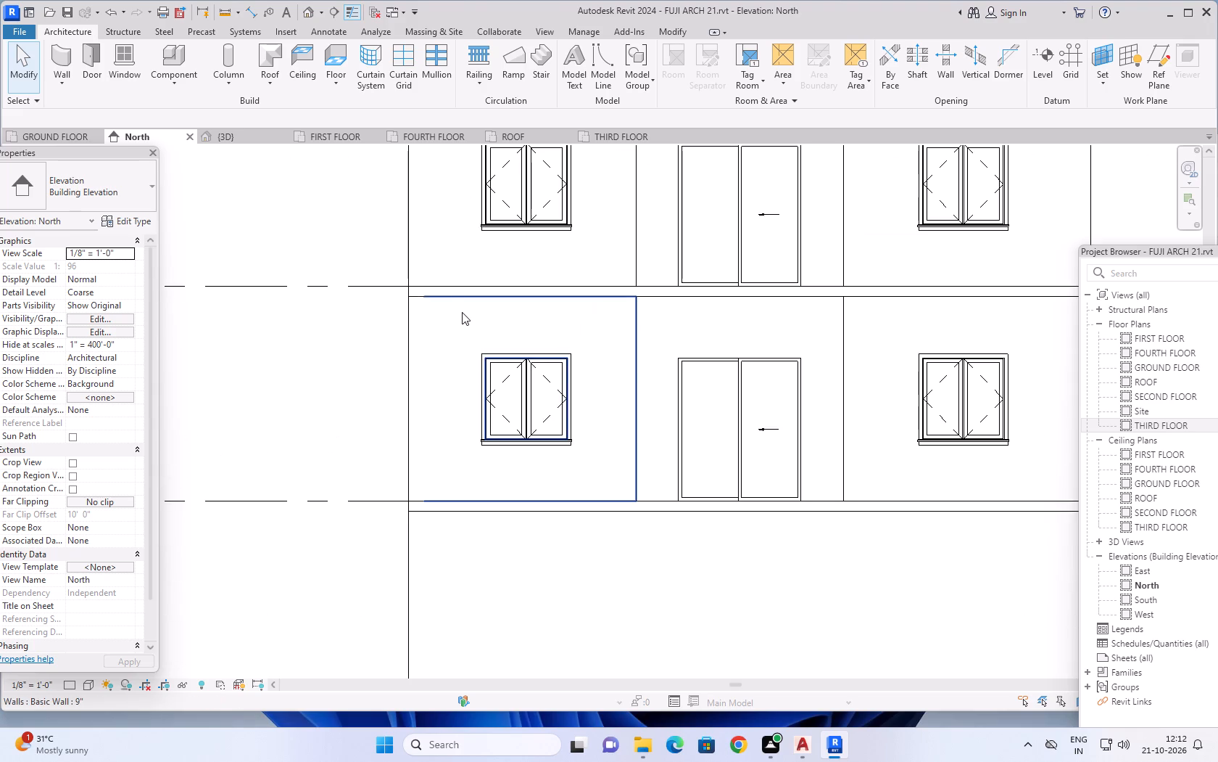
scroll(462, 312, "down", 4)
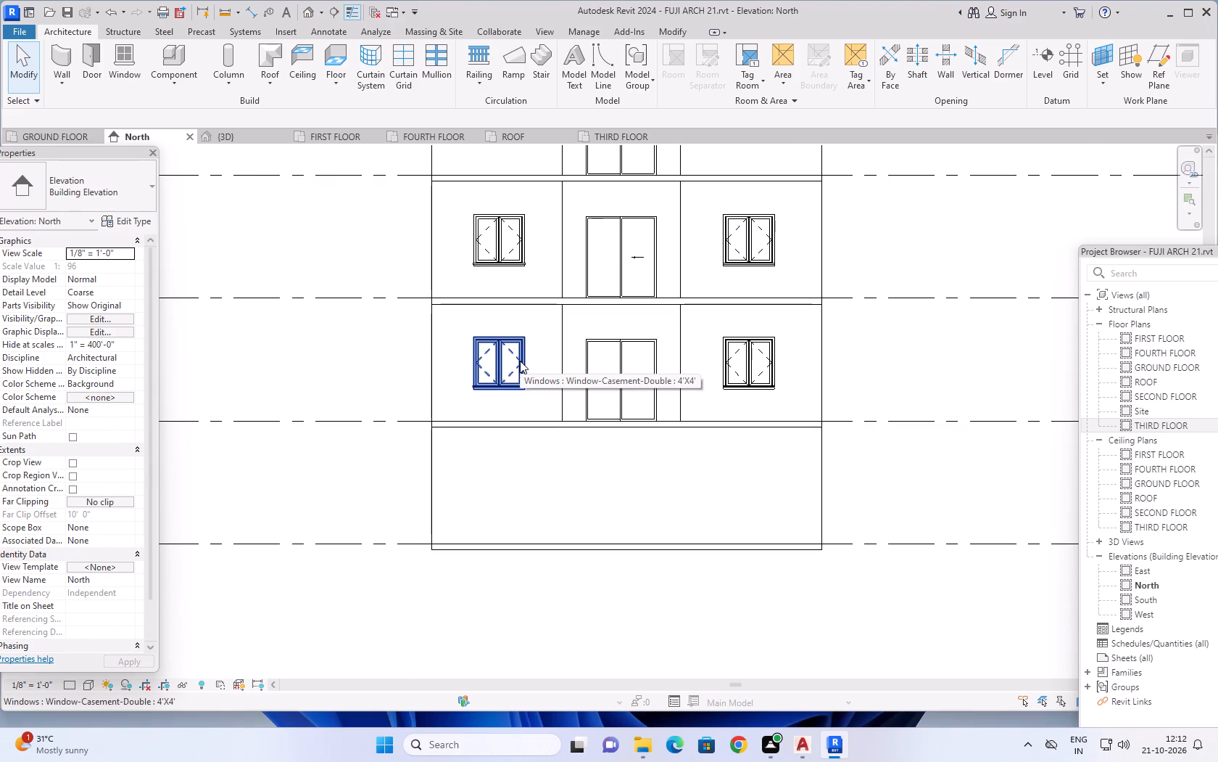
scroll(555, 425, "down", 2)
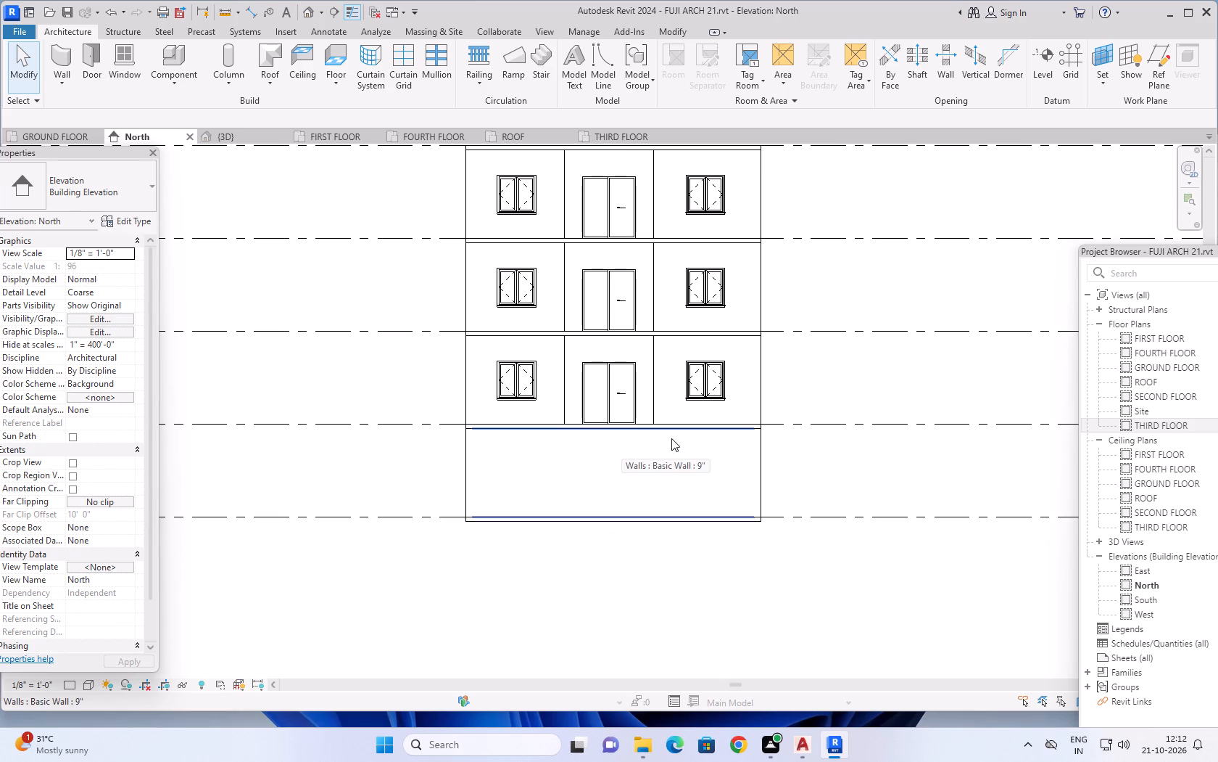
scroll(676, 436, "down", 1)
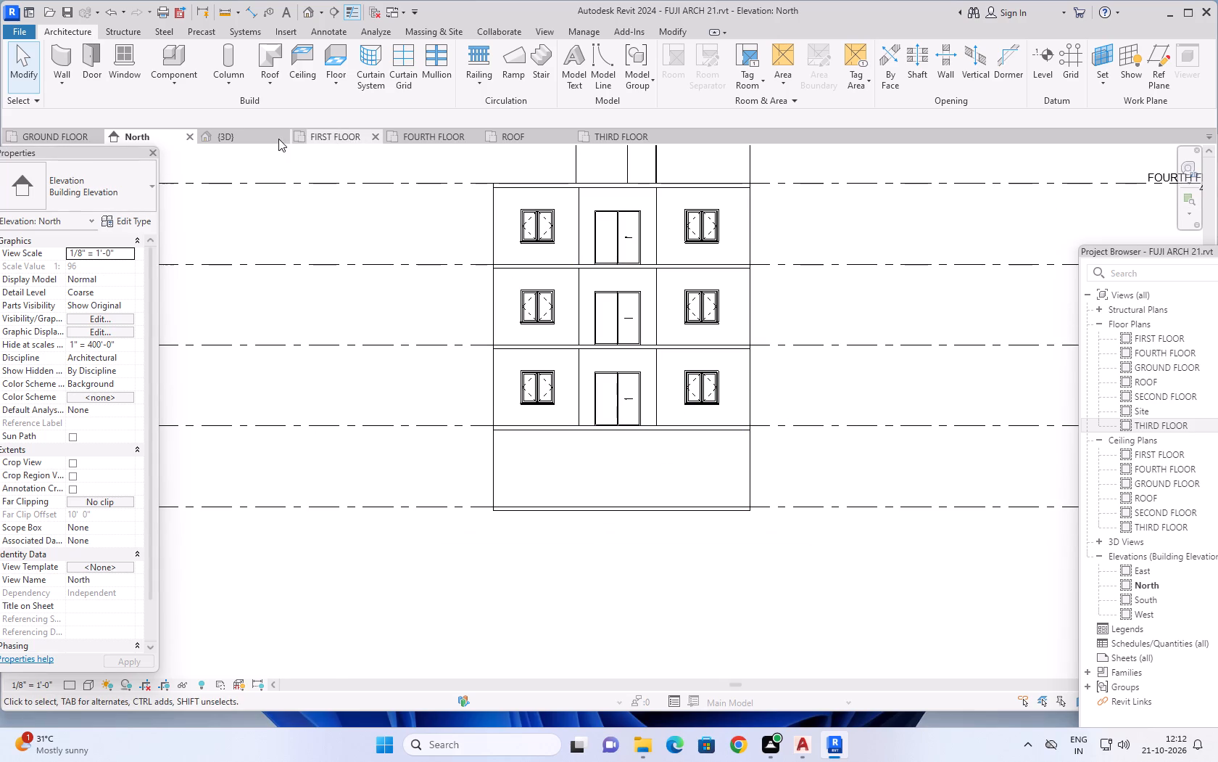
Examine the building's left facade in the 3D view, checking its windows and ground-floor wall against the floor levels.
left_click(244, 135)
scroll(616, 396, "up", 1)
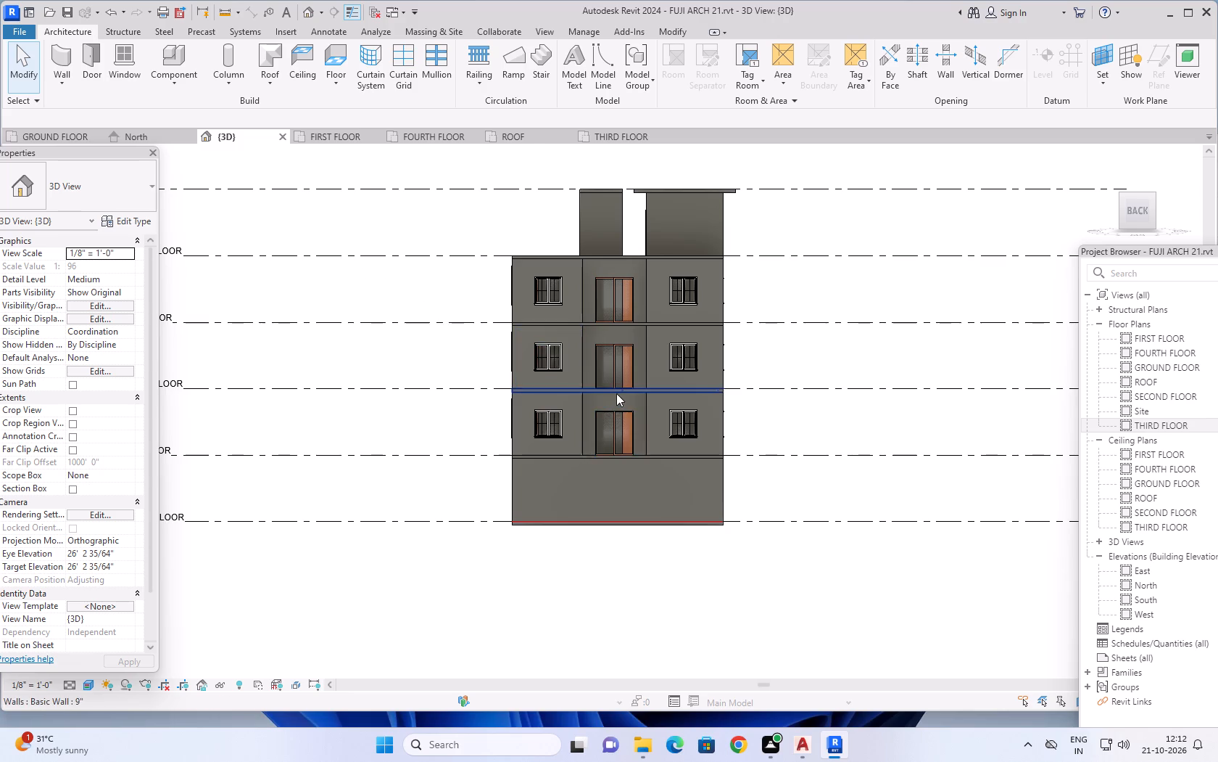
left_click(1164, 210)
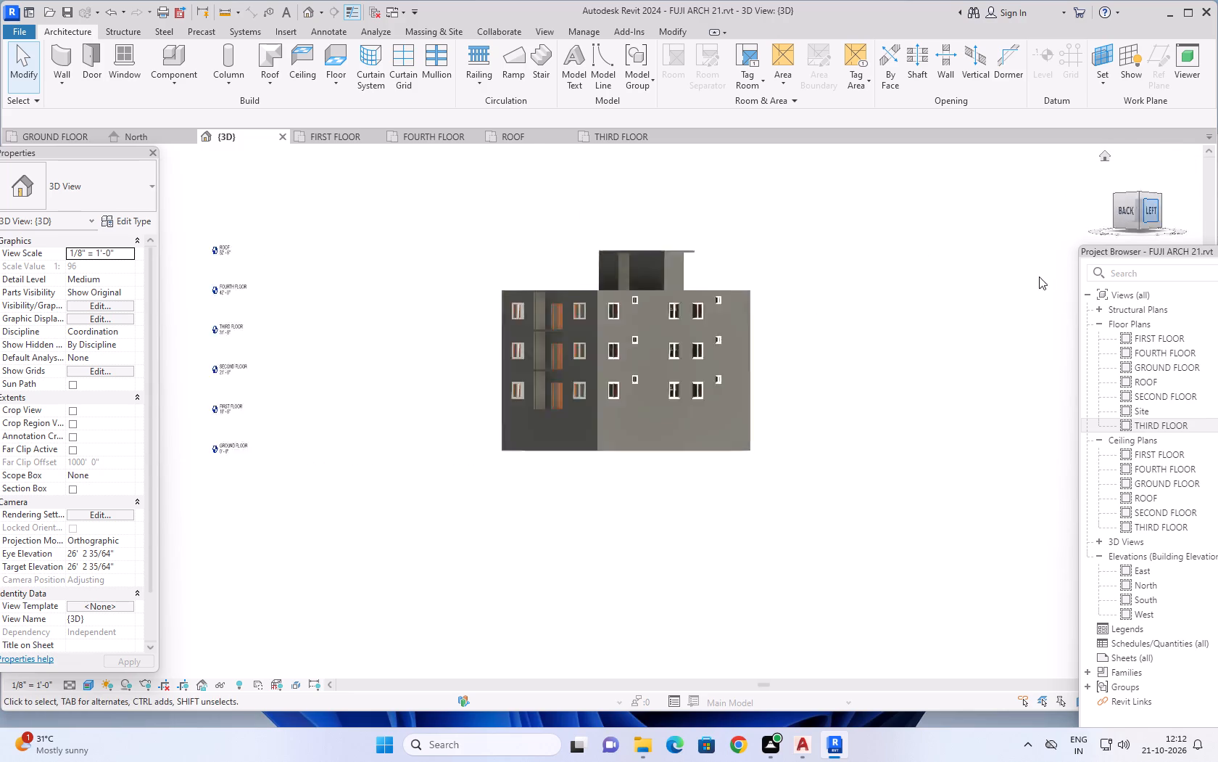
scroll(580, 383, "up", 7)
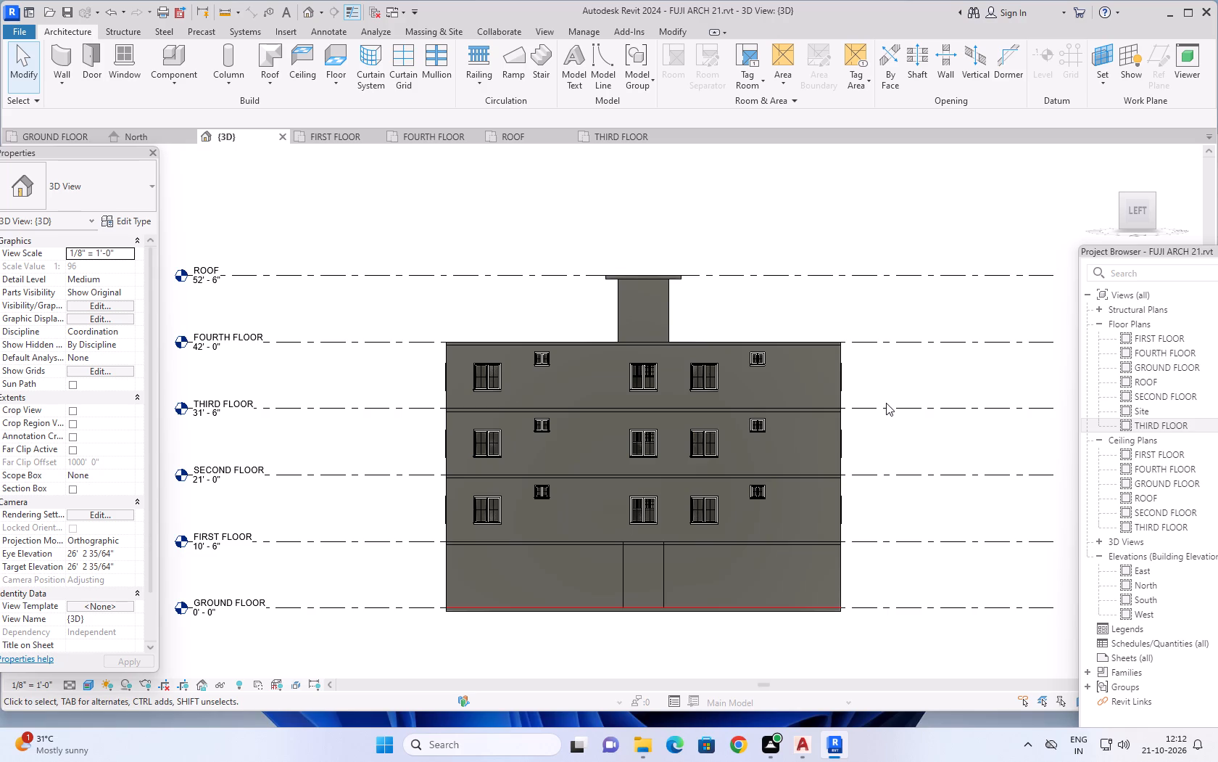
scroll(856, 431, "up", 3)
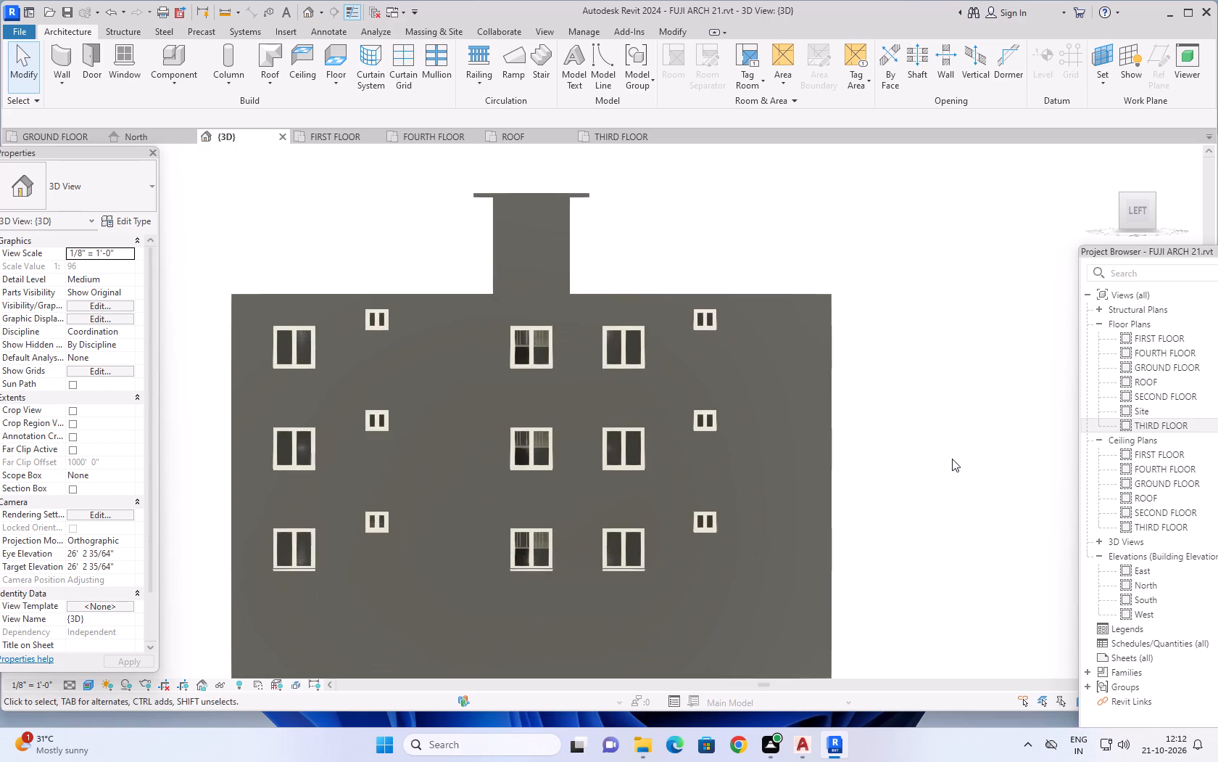
scroll(951, 464, "down", 2)
middle_click_drag(946, 462, 923, 407)
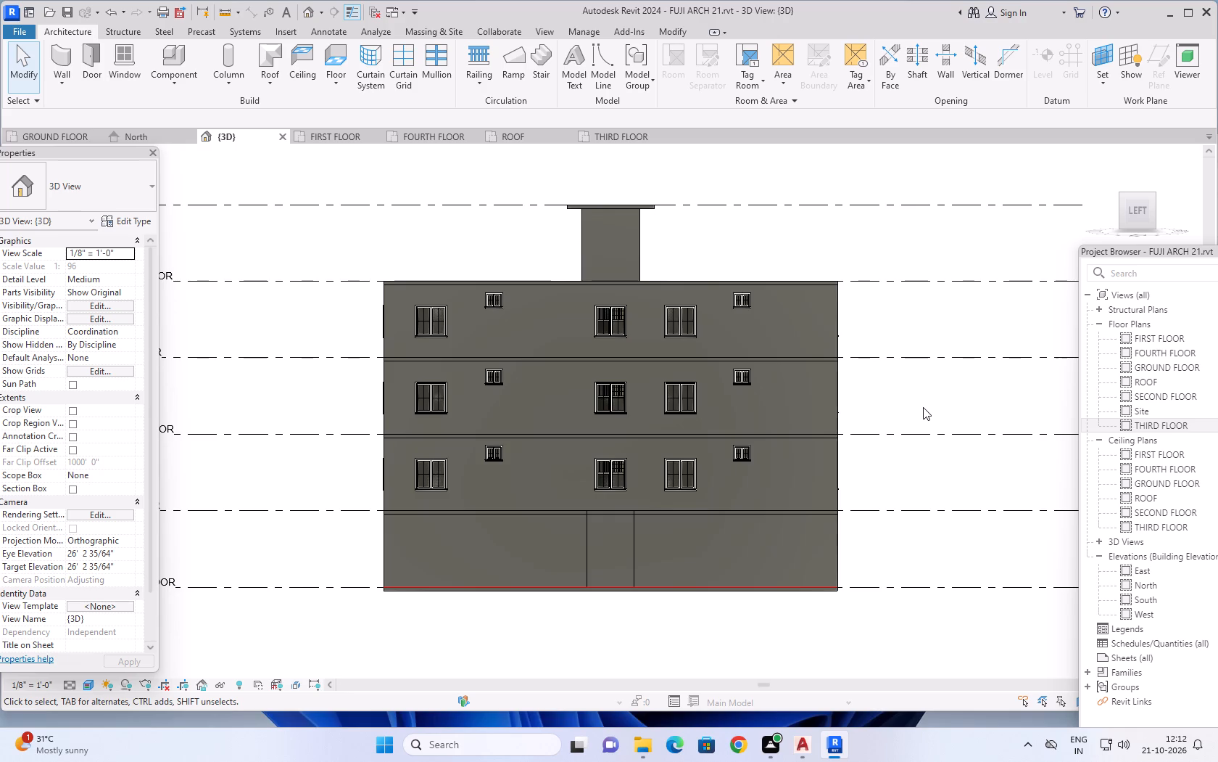
scroll(923, 407, "up", 1)
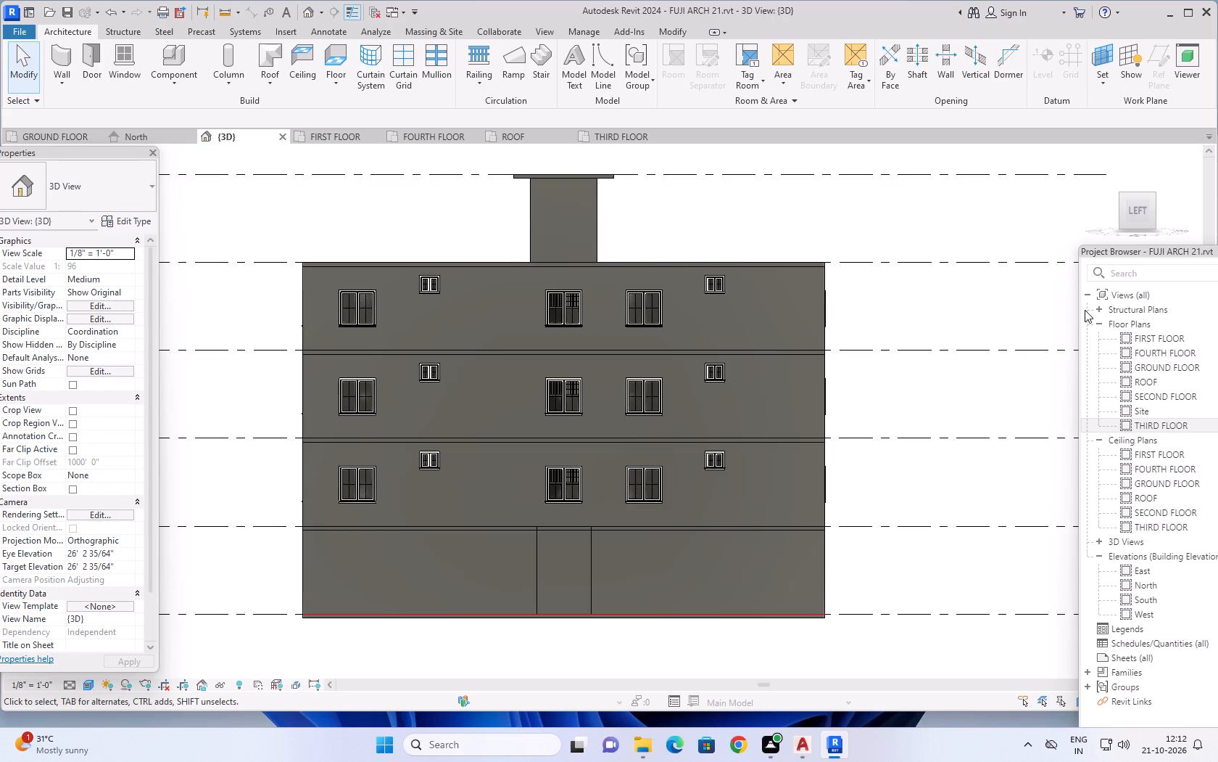
Examine the building's right facade in the 3D view, checking the windows and ground-floor wall against the floor levels.
left_click(1163, 208)
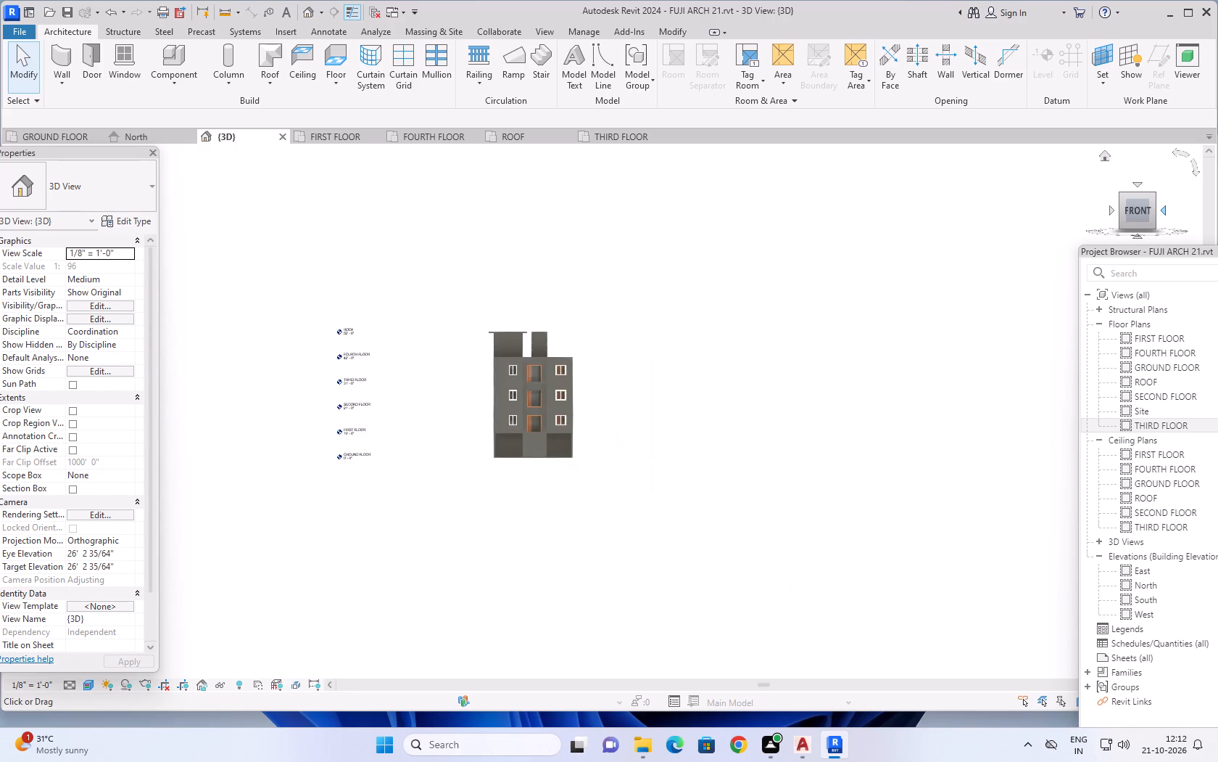
left_click(1166, 210)
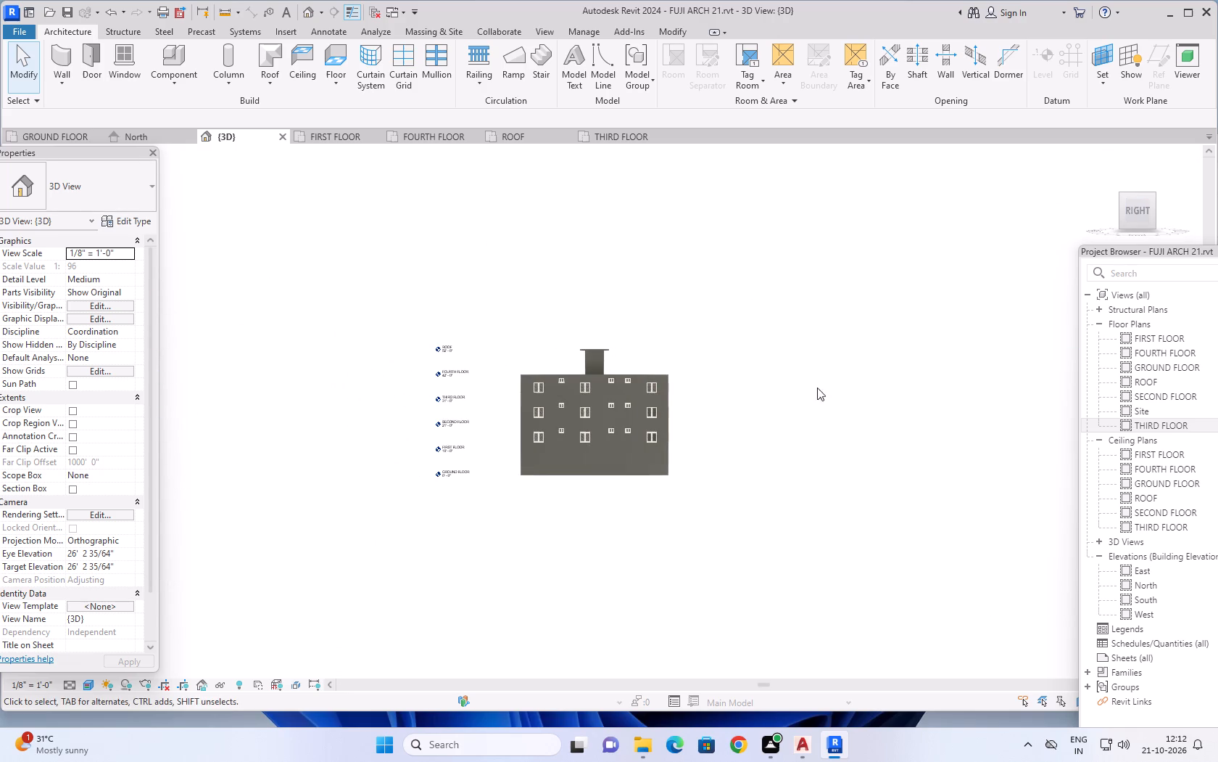
scroll(558, 503, "up", 4)
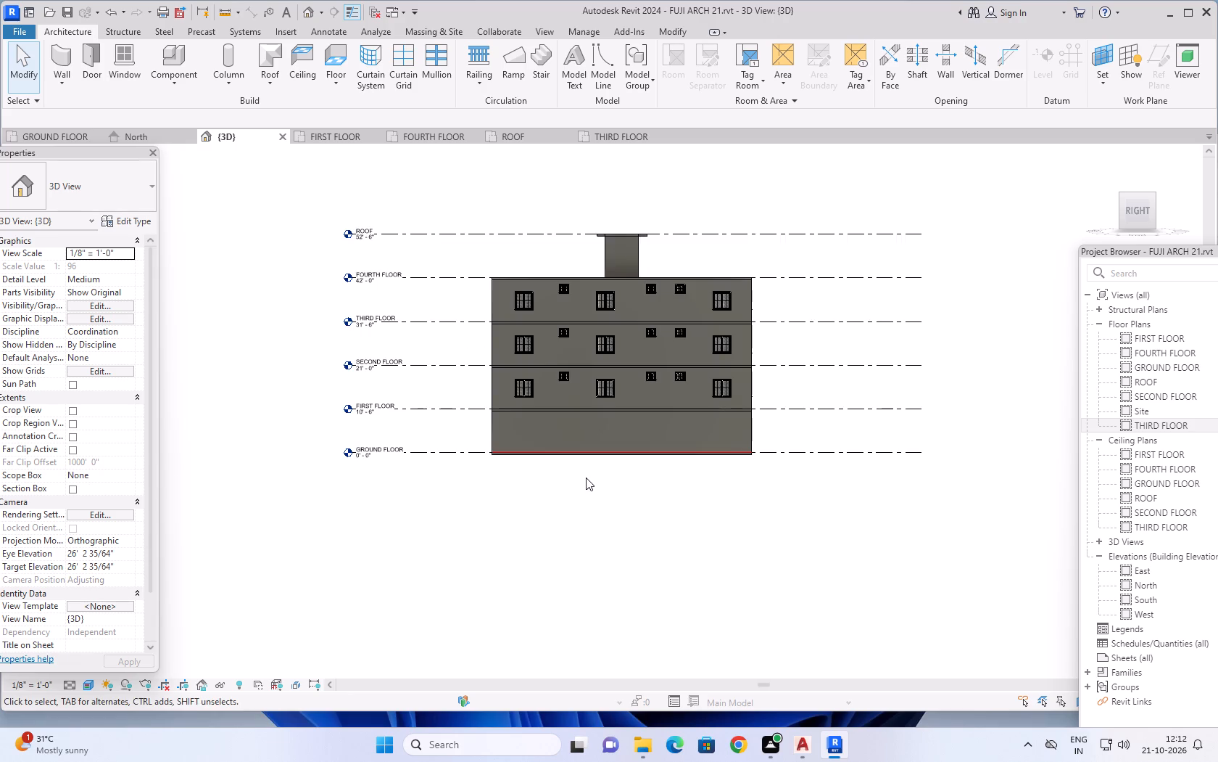
scroll(586, 478, "up", 2)
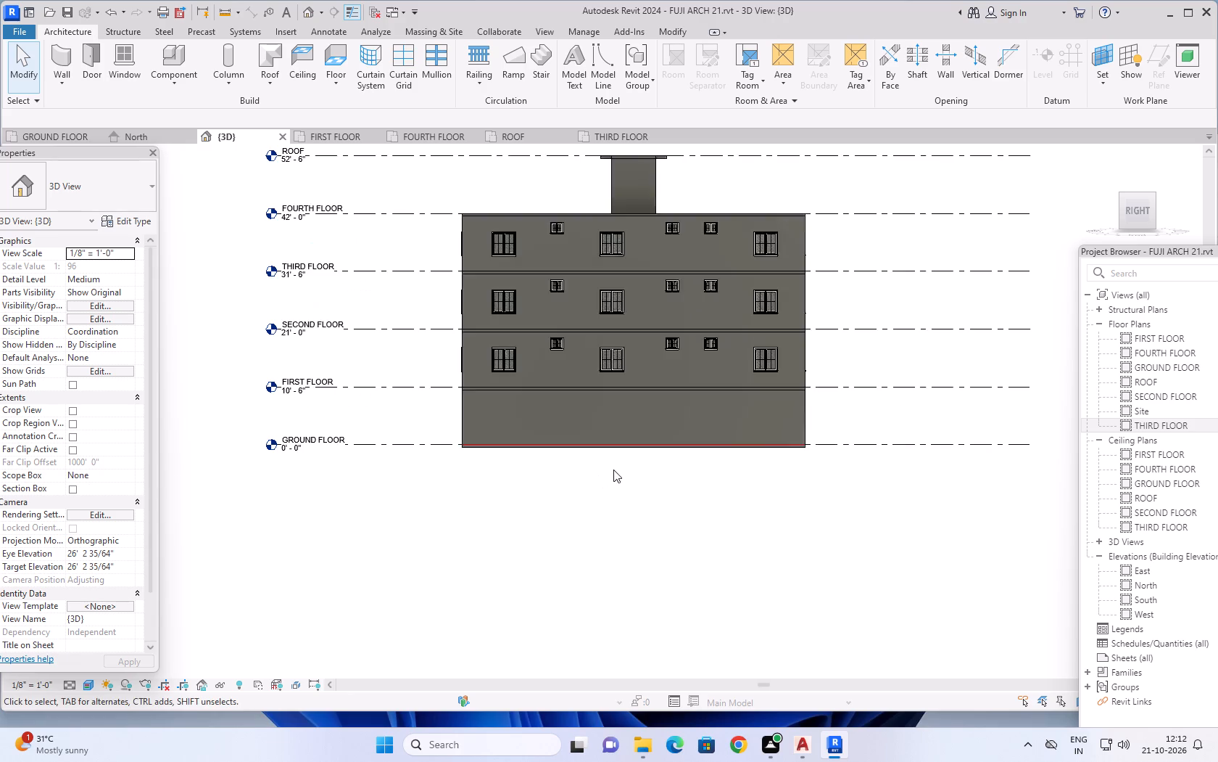
middle_click_drag(613, 470, 610, 509)
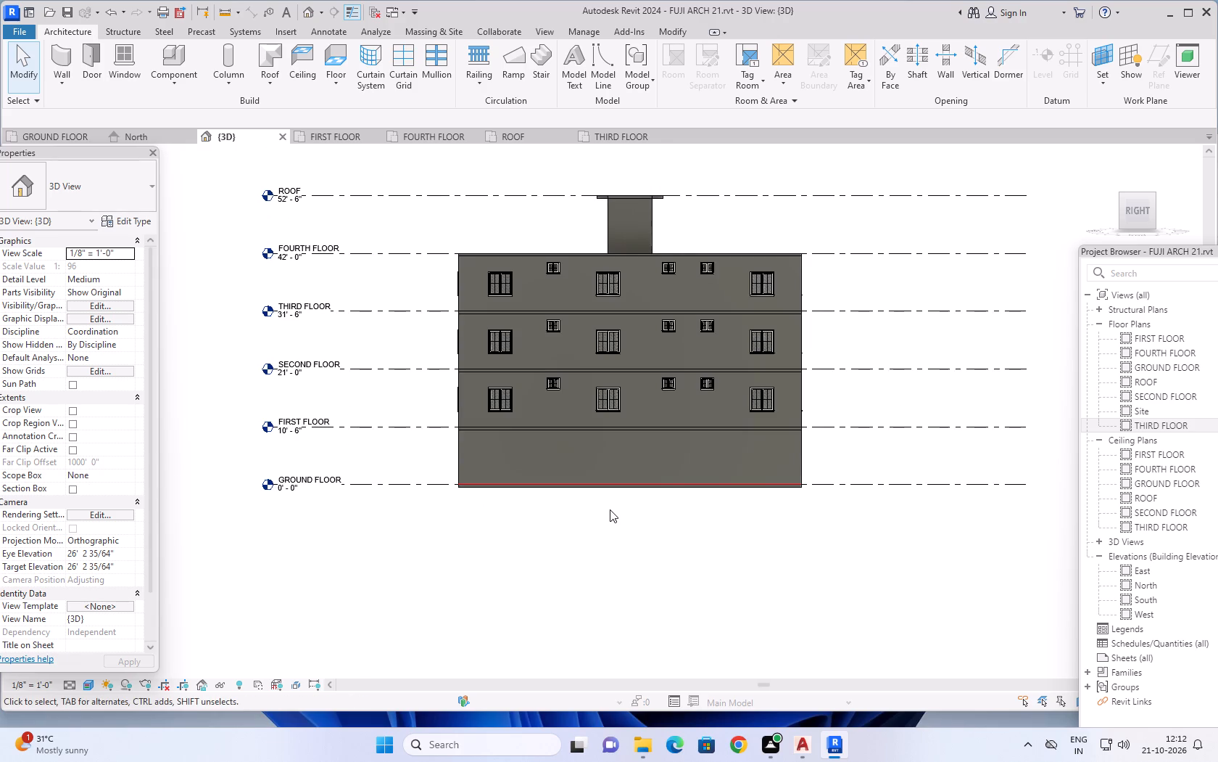
scroll(610, 509, "up", 1)
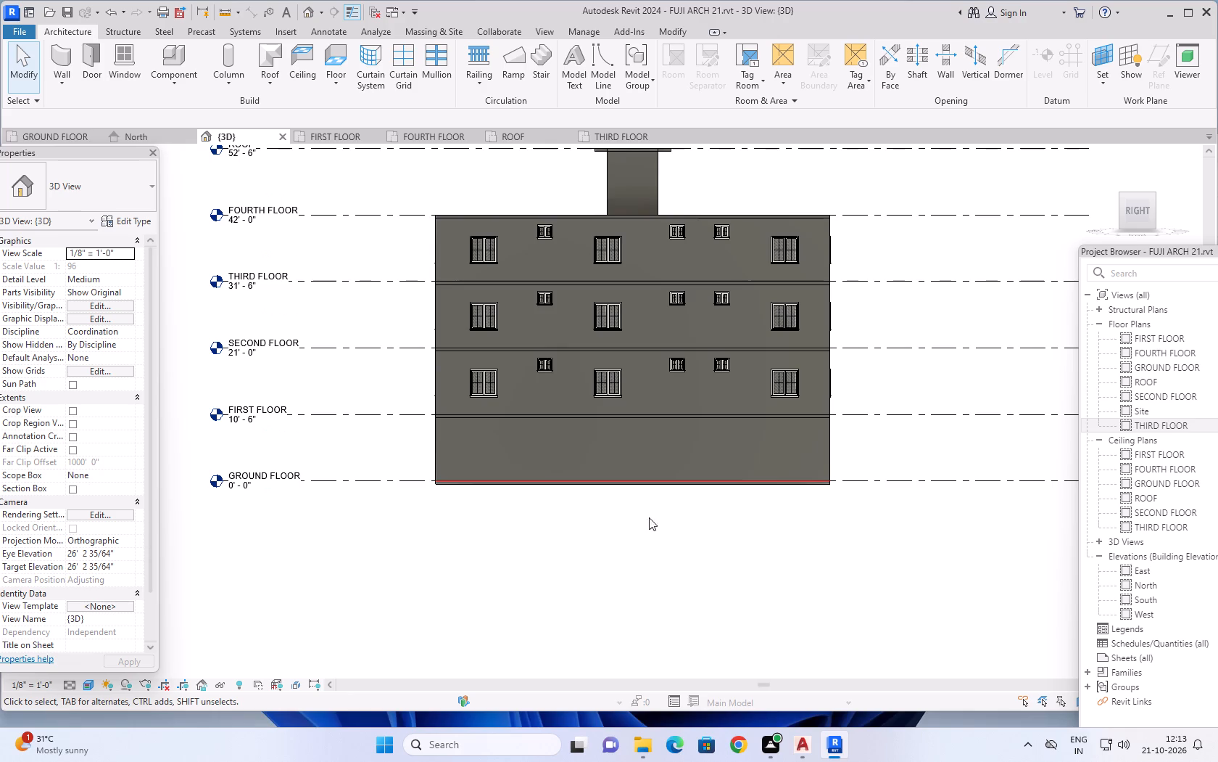
scroll(756, 577, "down", 3)
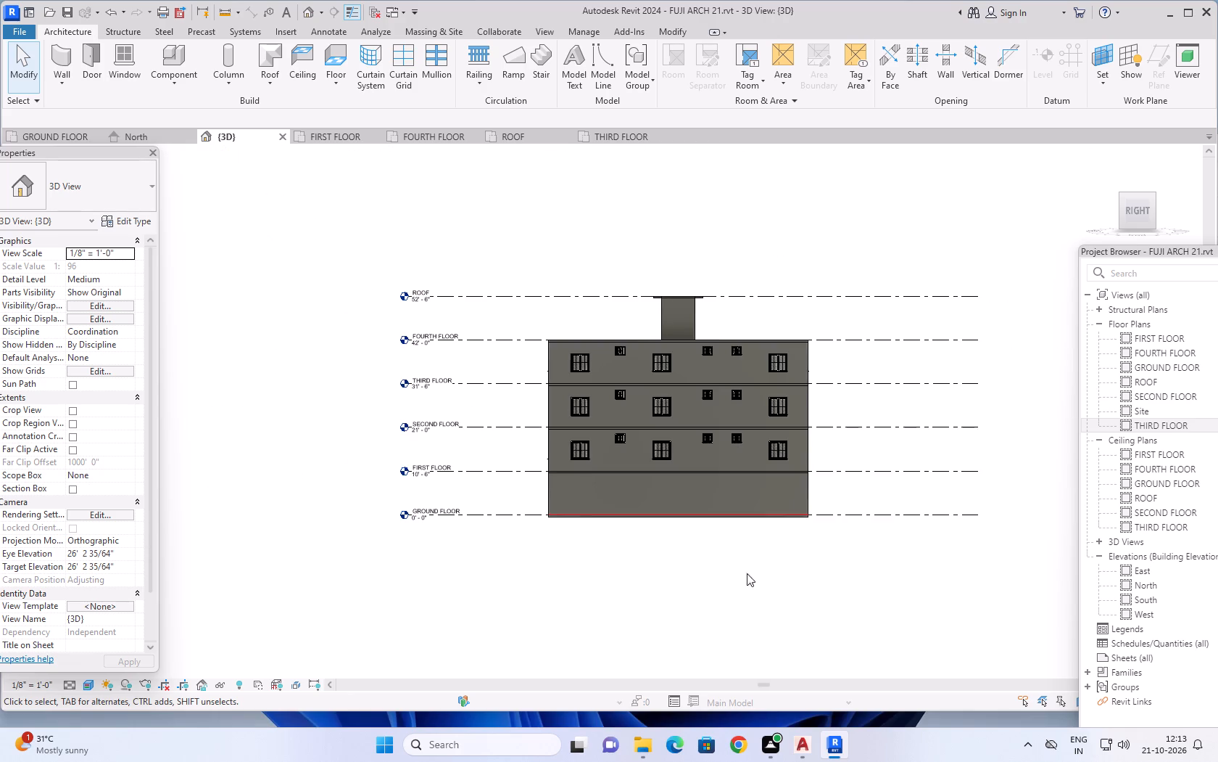
scroll(739, 568, "down", 1)
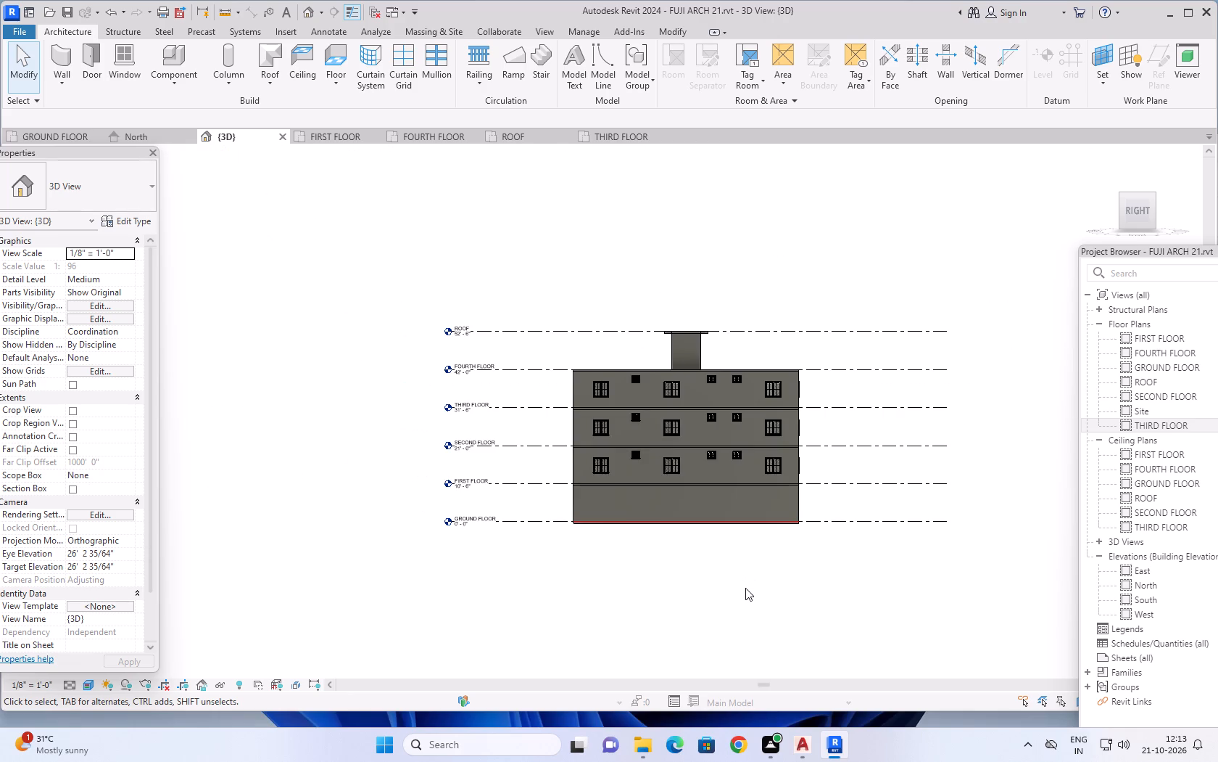
Orbit the 3D model to a raised view of the back-left corner and examine the balconies and rooftop structures.
middle_click_drag(802, 575, 550, 556, "shift")
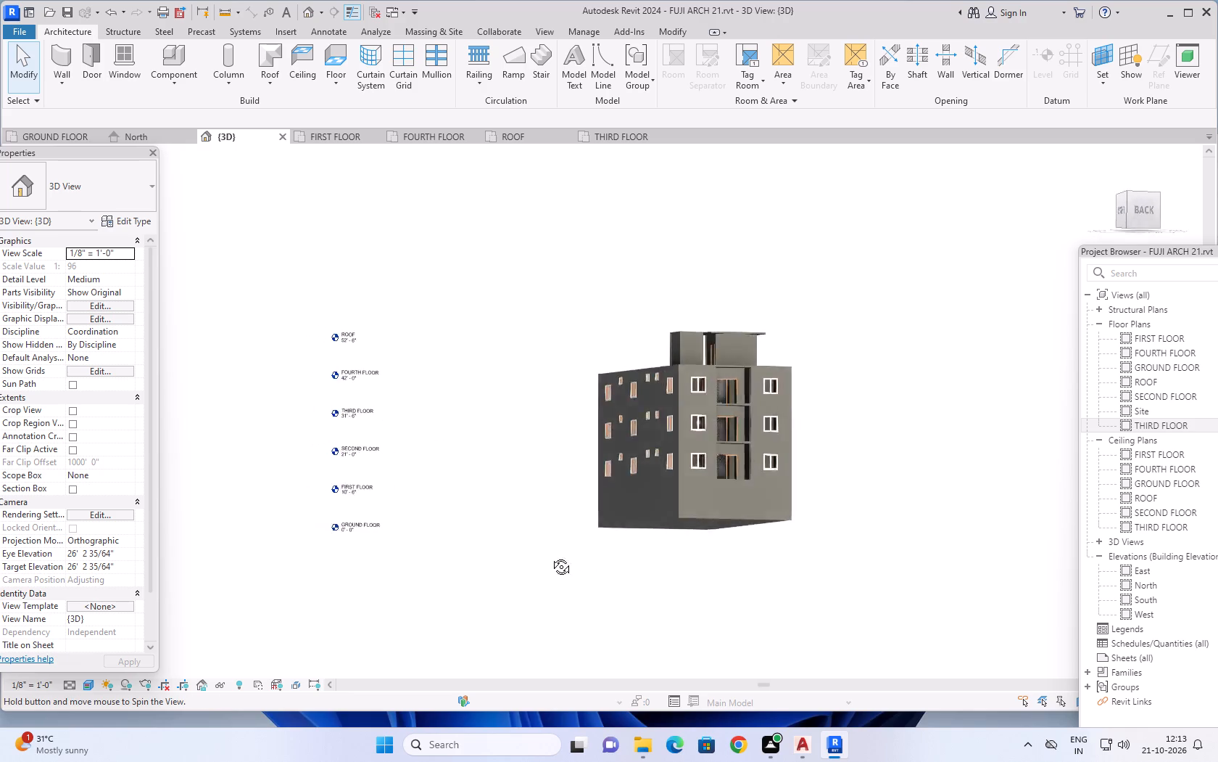
middle_click_drag(550, 556, 522, 579, "shift")
middle_click_drag(883, 412, 777, 577)
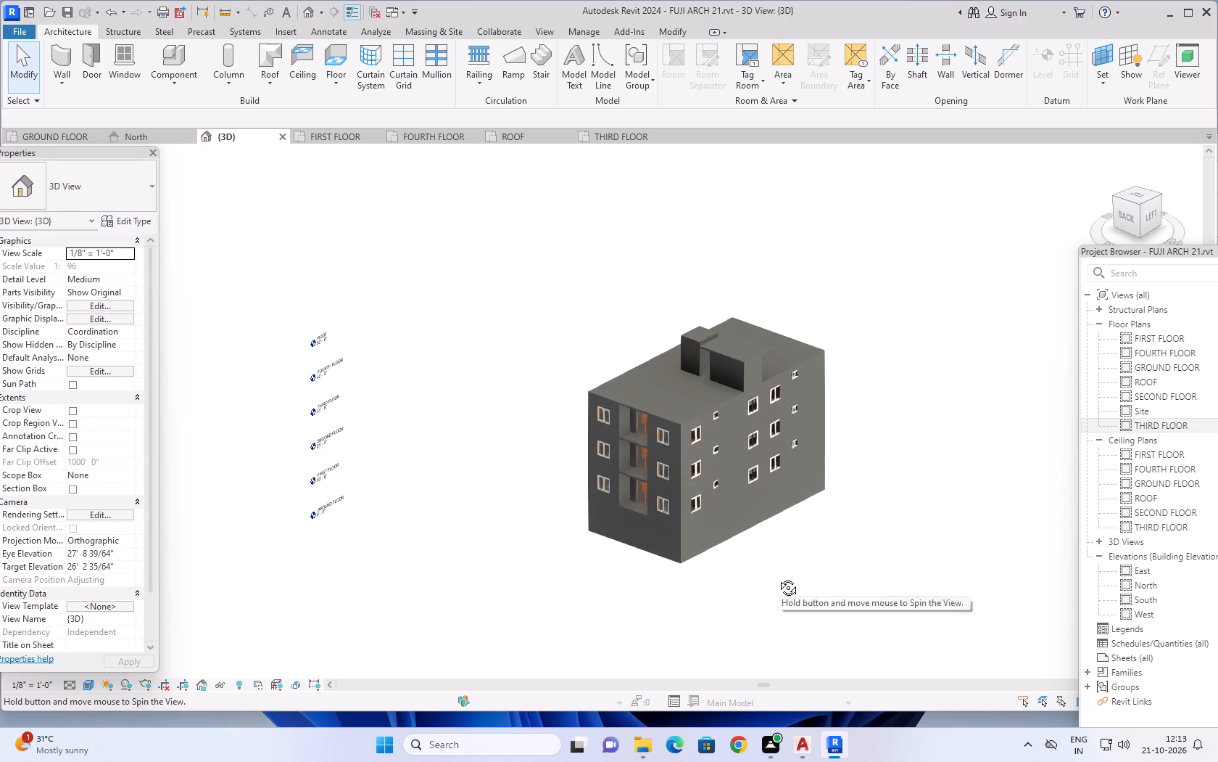
middle_click_drag(777, 577, 776, 577)
scroll(797, 337, "up", 2)
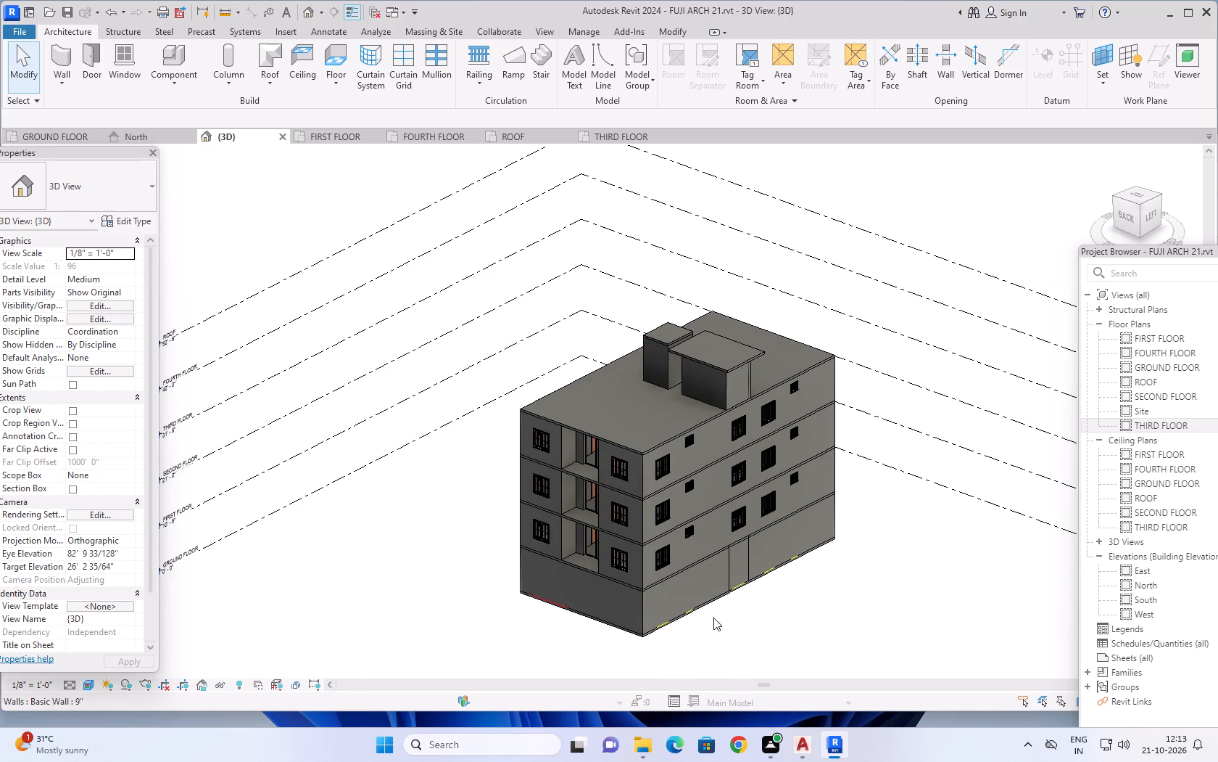
Switch to Chrome and search Google for "lift door revit family jpg download".
left_click(742, 739)
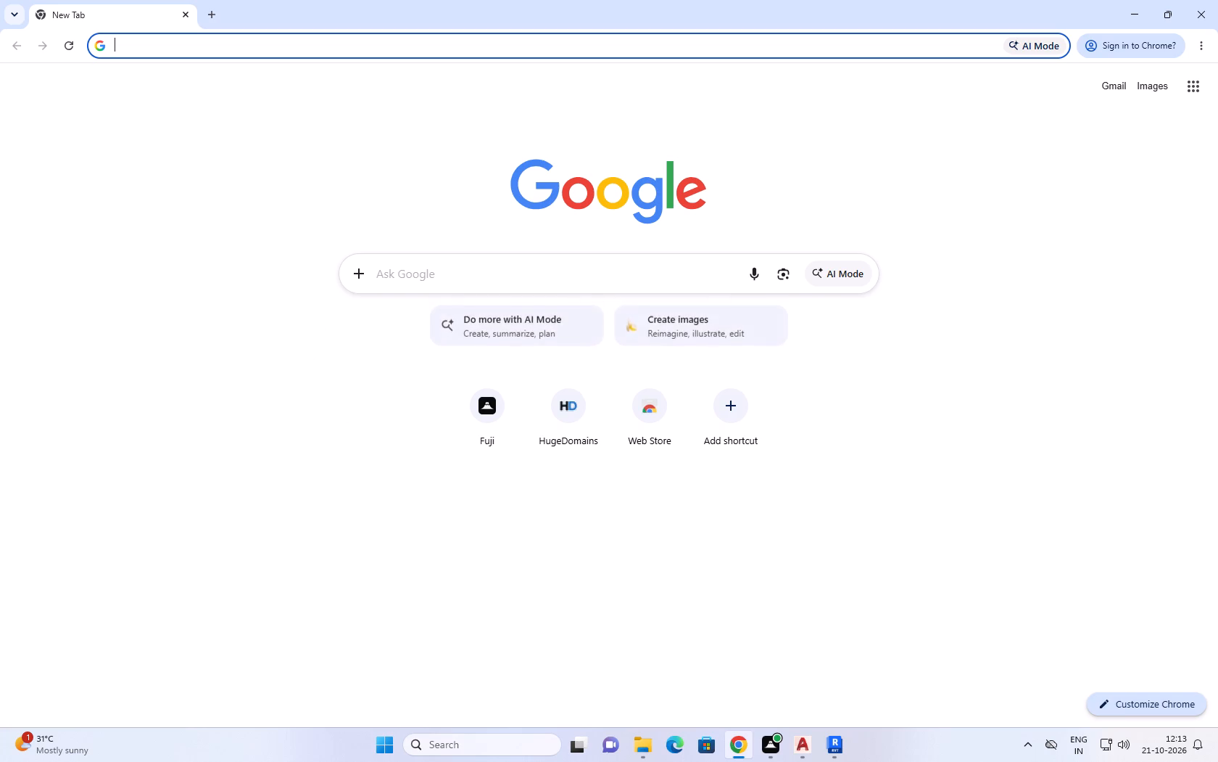
left_click(426, 282)
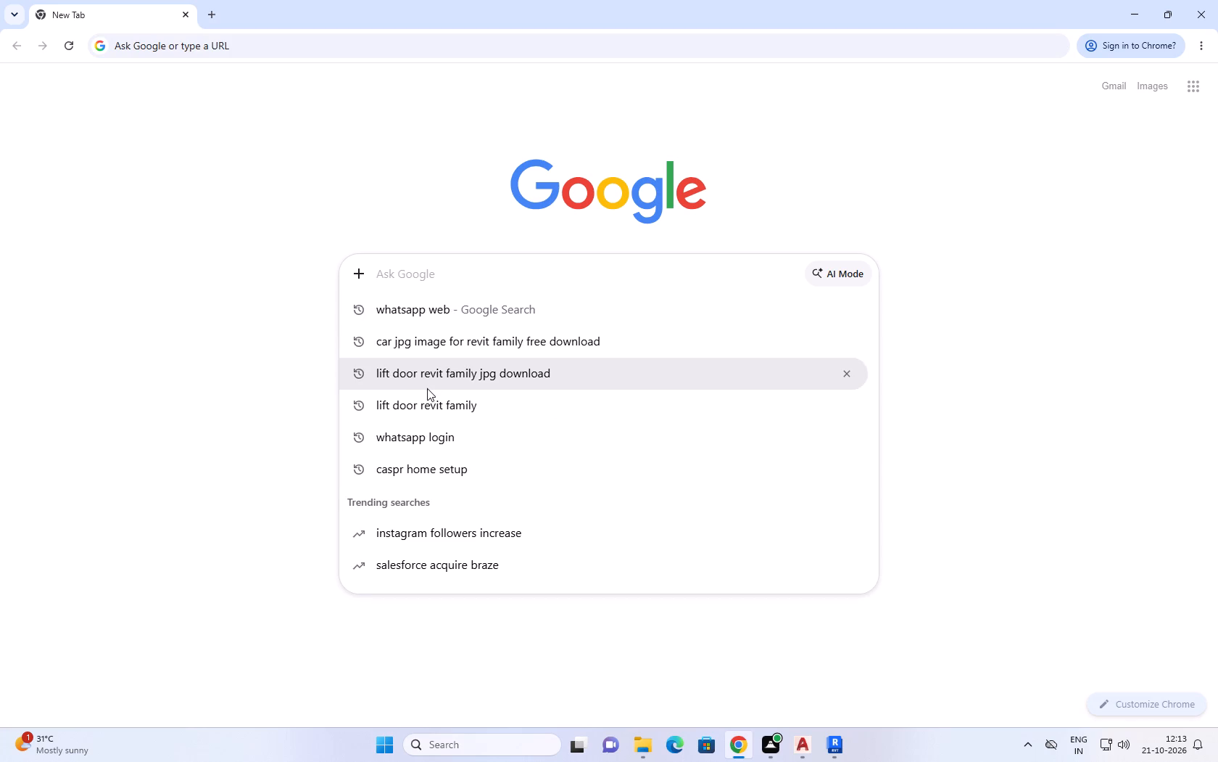
left_click(430, 385)
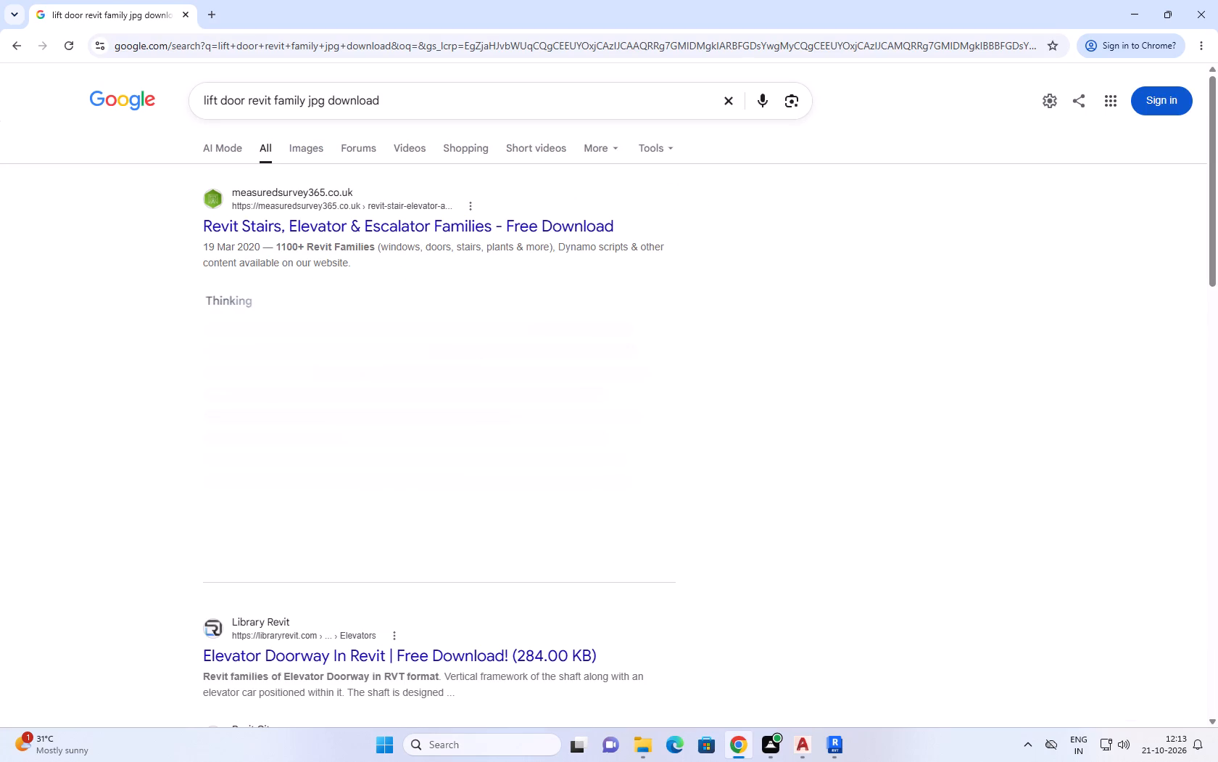
Download the Lift Glass family from measuredsurvey365.co.uk's Revit stairs, elevator and escalator families page.
left_click(355, 231)
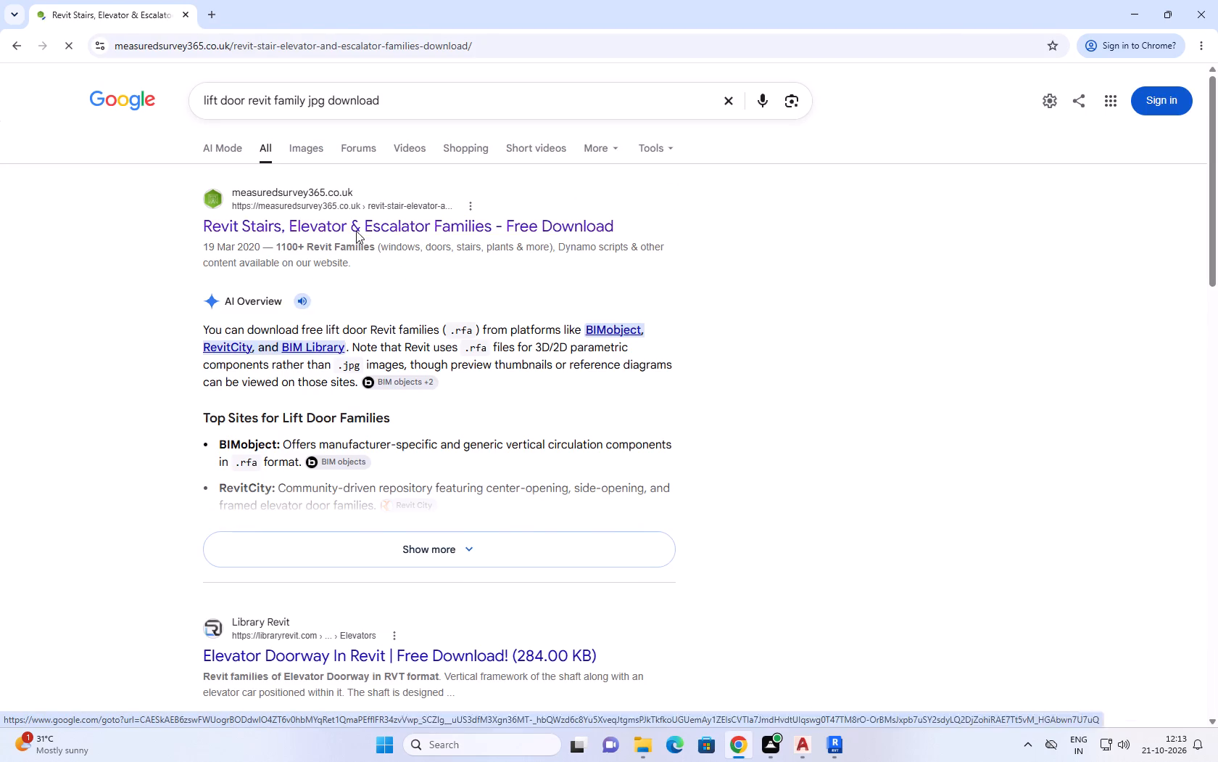
scroll(391, 422, "down", 7)
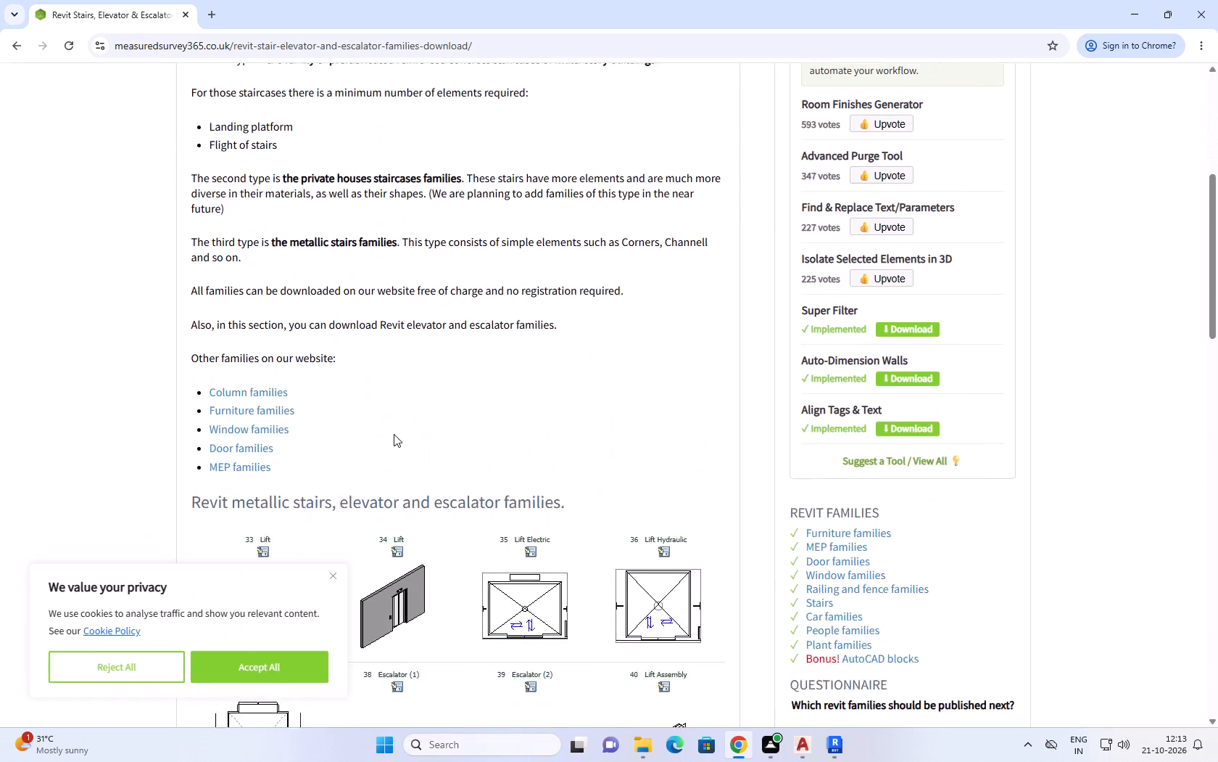
scroll(394, 434, "down", 4)
scroll(315, 464, "down", 1)
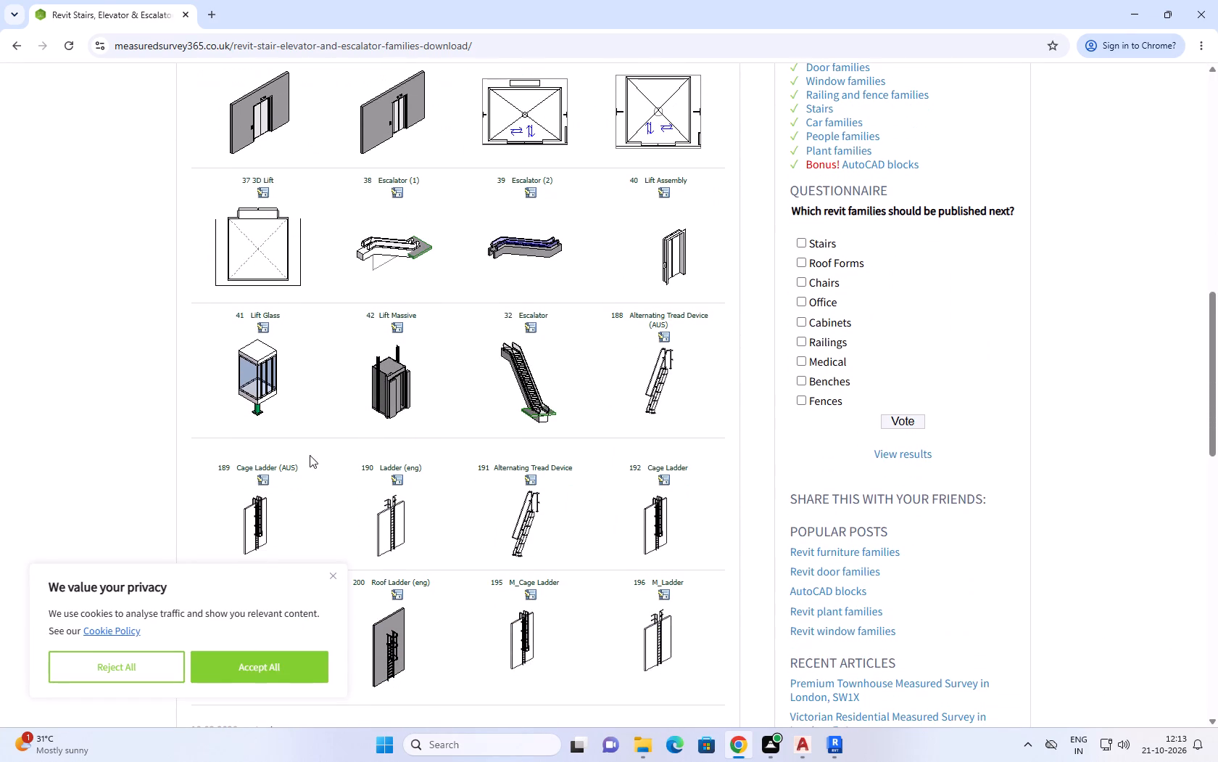
left_click(262, 325)
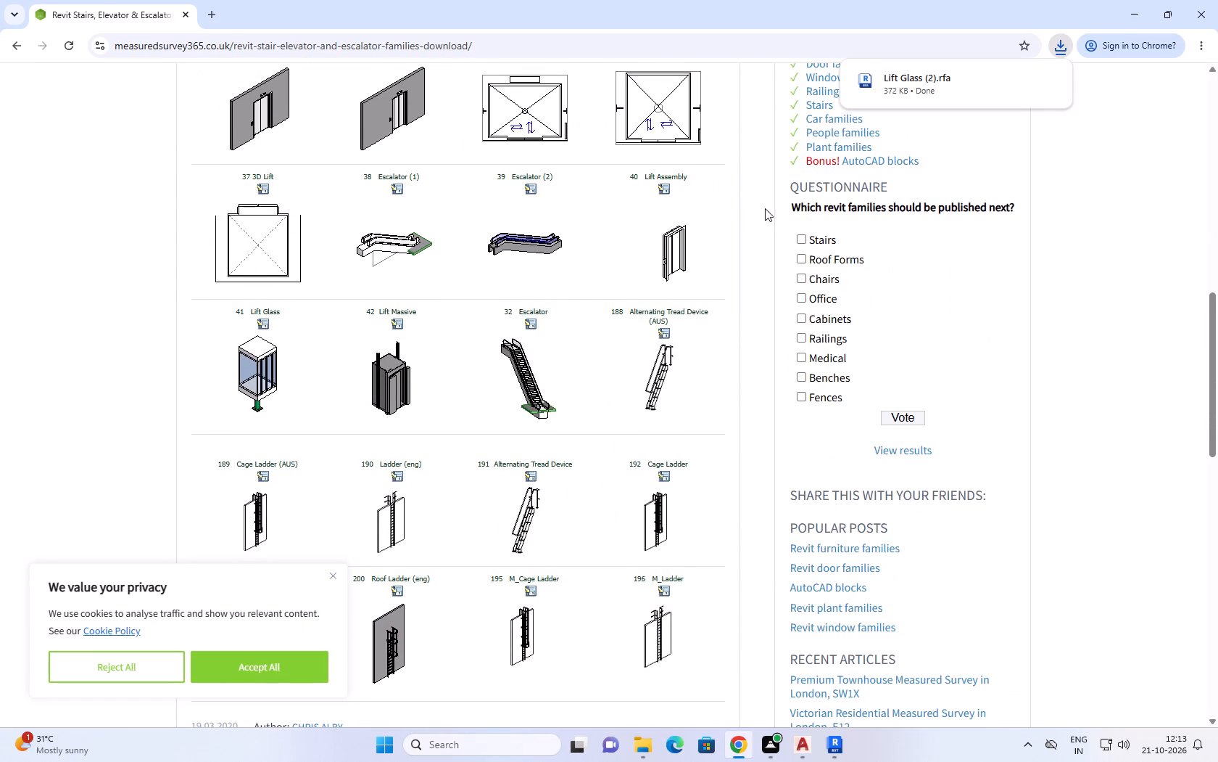
Open the downloaded Lift Glass (2).rfa family in Revit and view its 3D thumbnail.
left_click(1061, 44)
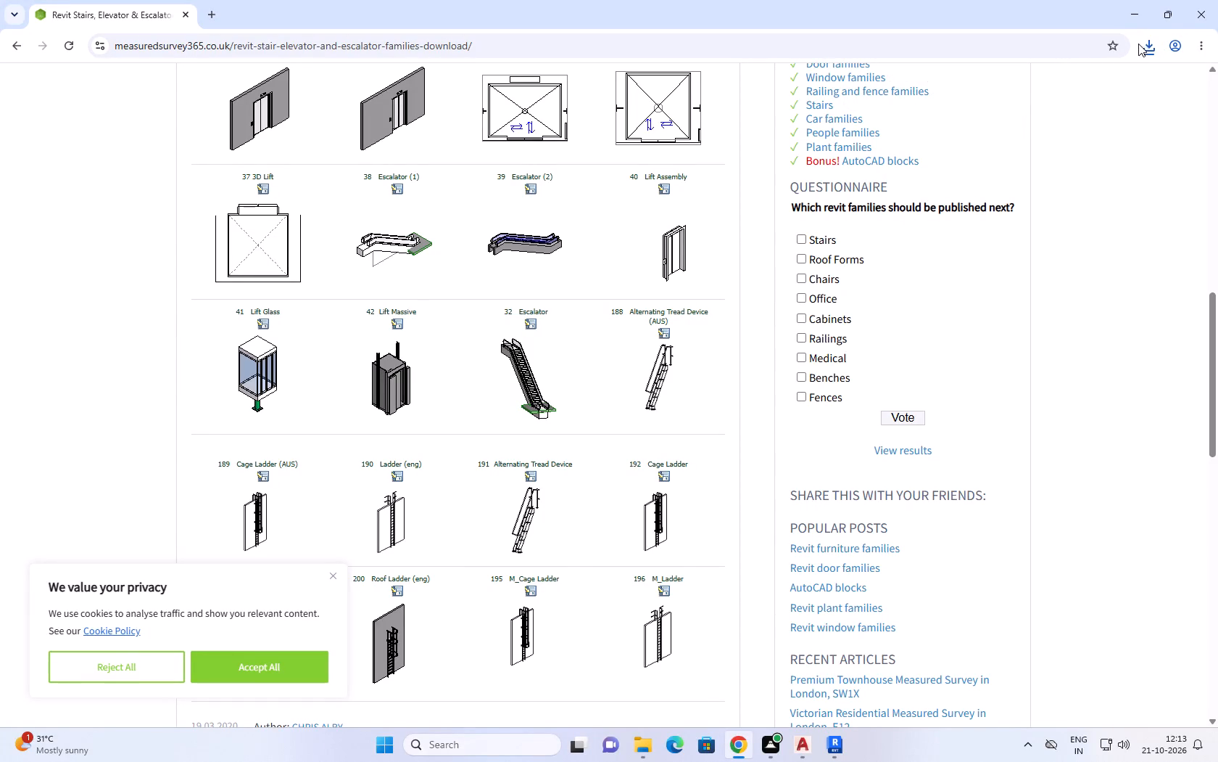
left_click(1143, 43)
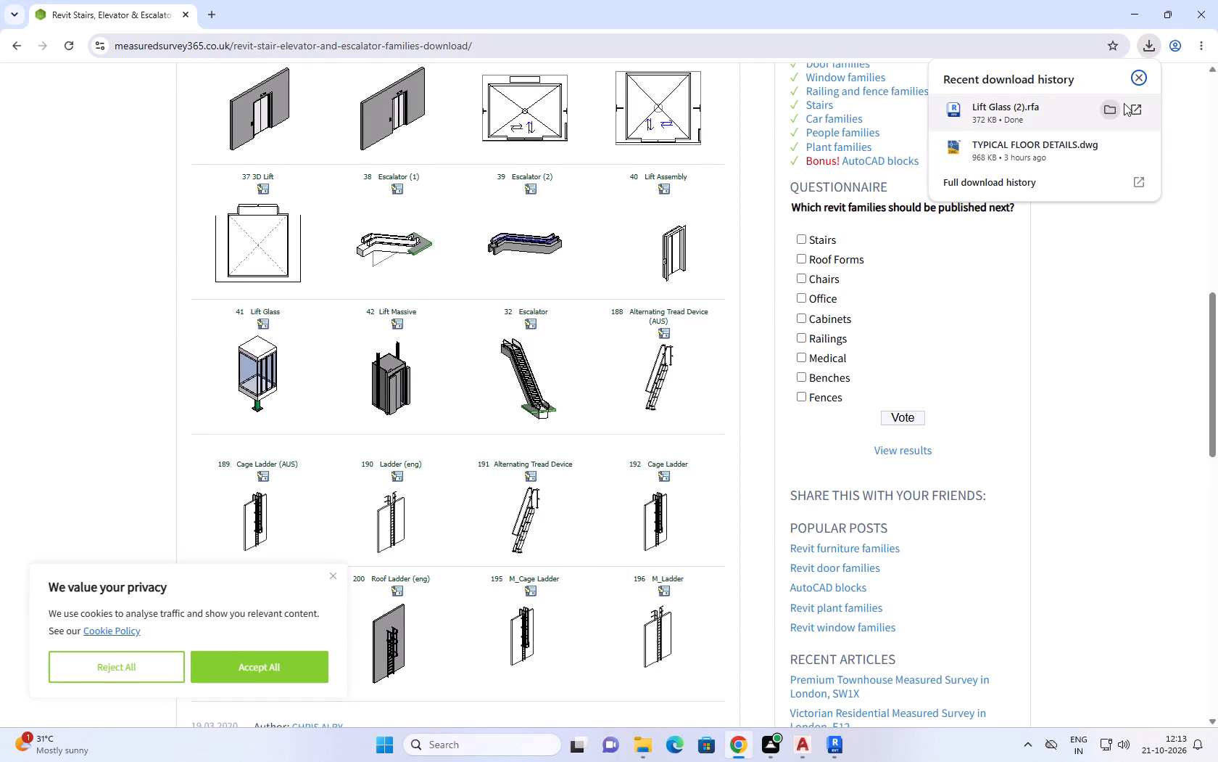
left_click(1133, 105)
left_click(738, 353)
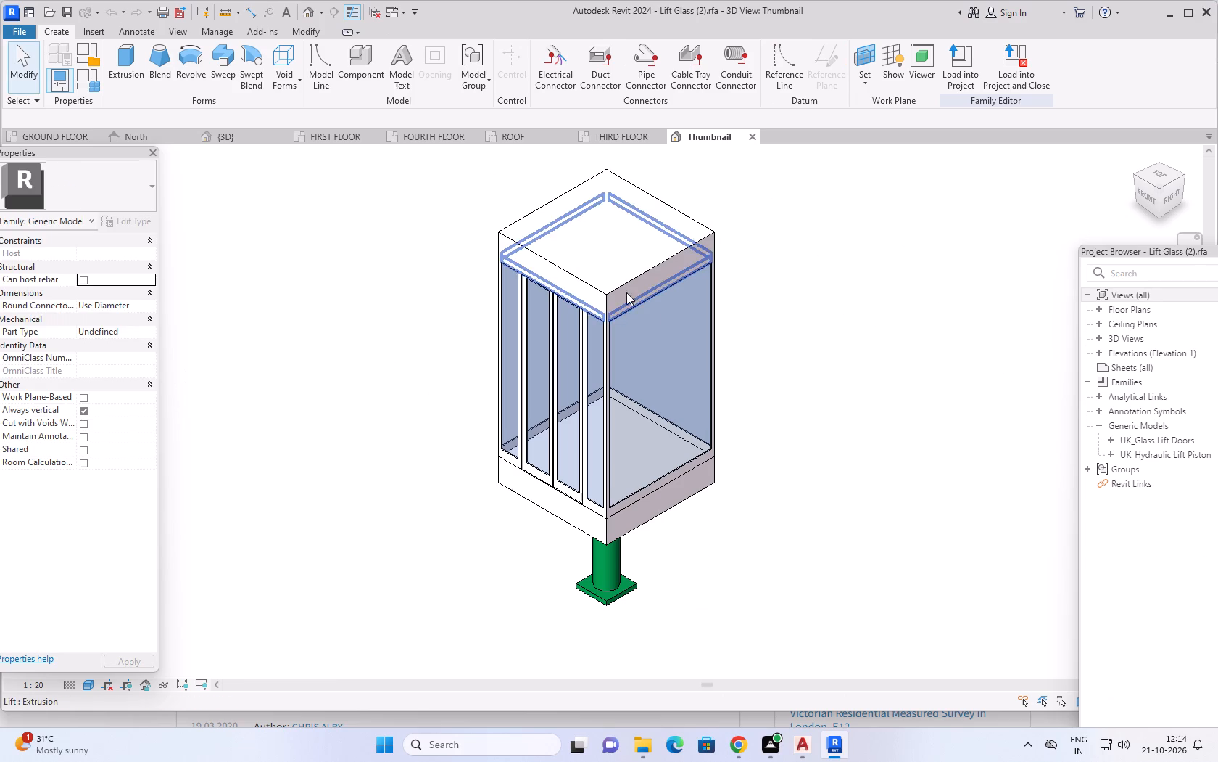
scroll(800, 292, "down", 2)
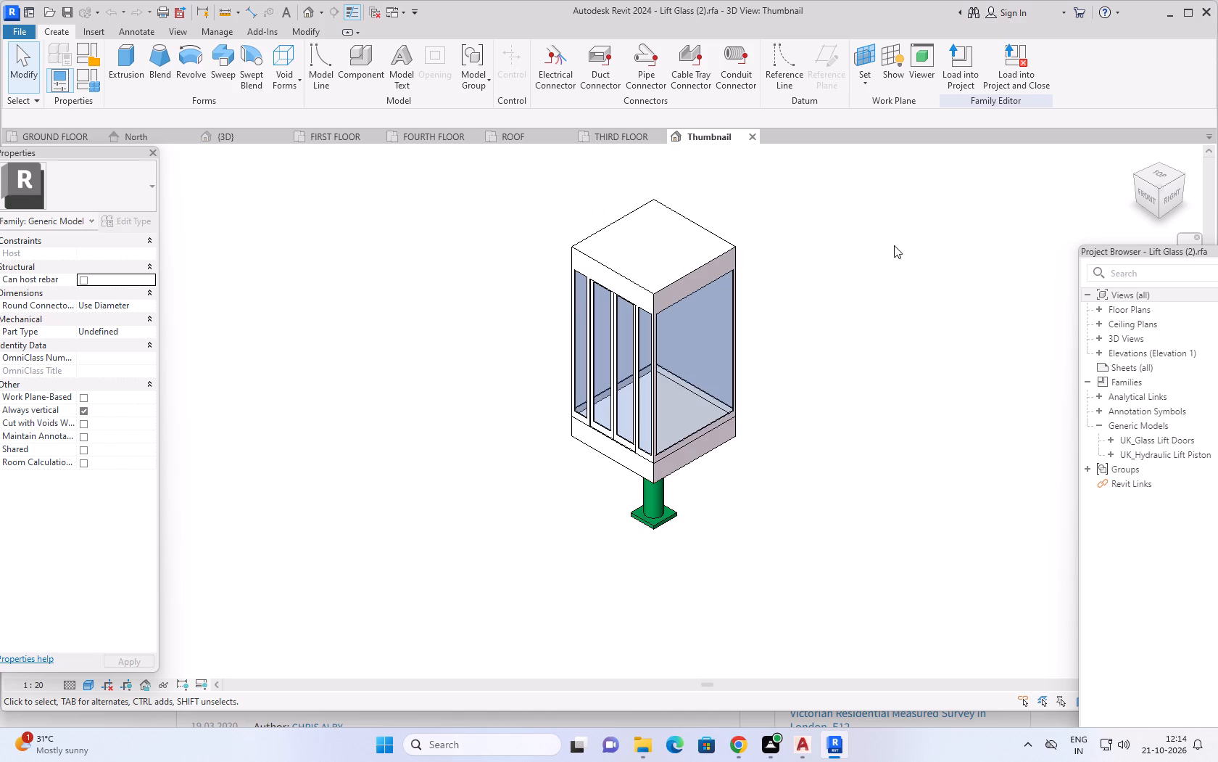
Load the Lift Glass (2) family into the FUJI ARCH 21 project and place one lift in the ground-floor lift shaft.
left_click(961, 75)
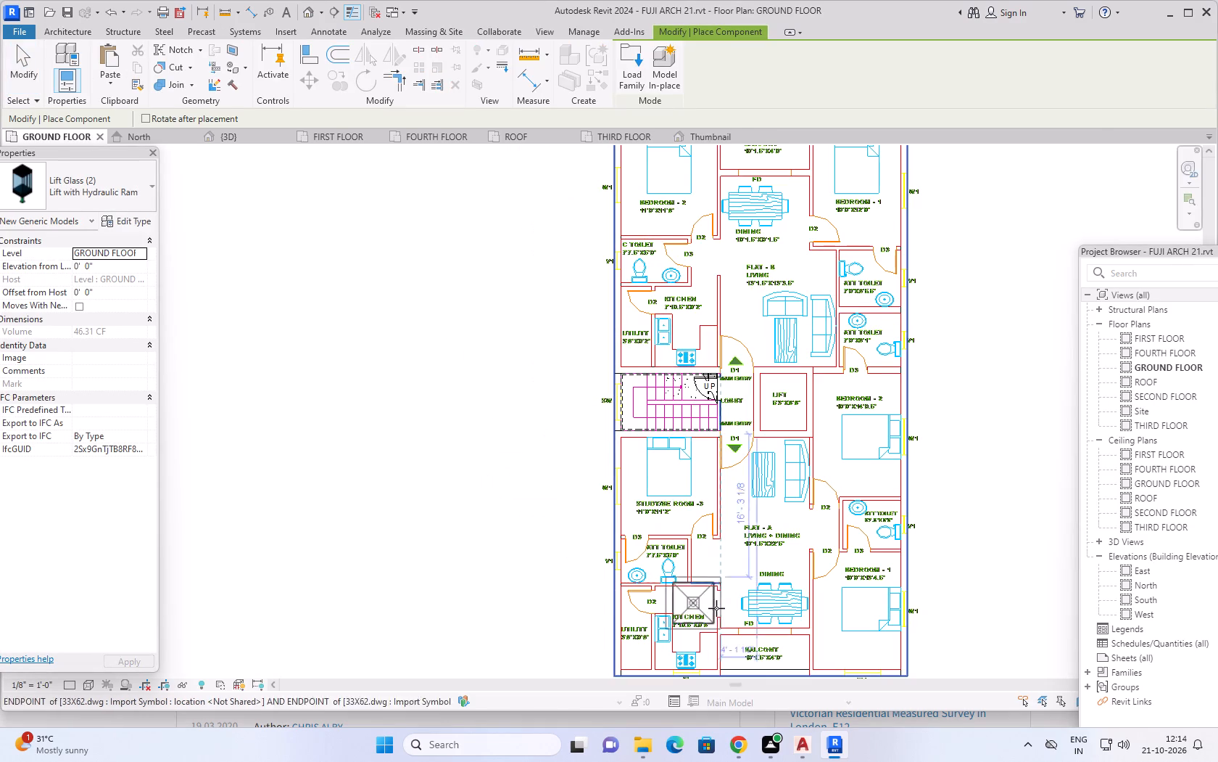
scroll(796, 409, "up", 4)
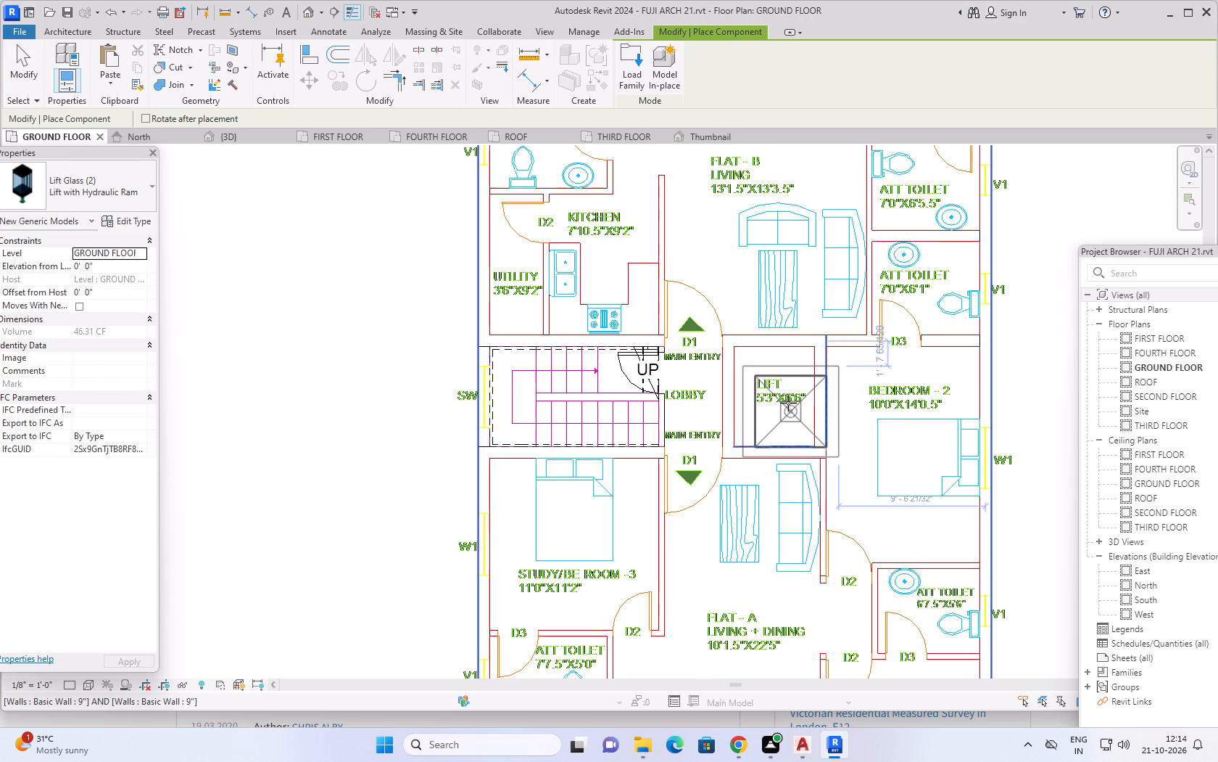
scroll(786, 398, "up", 4)
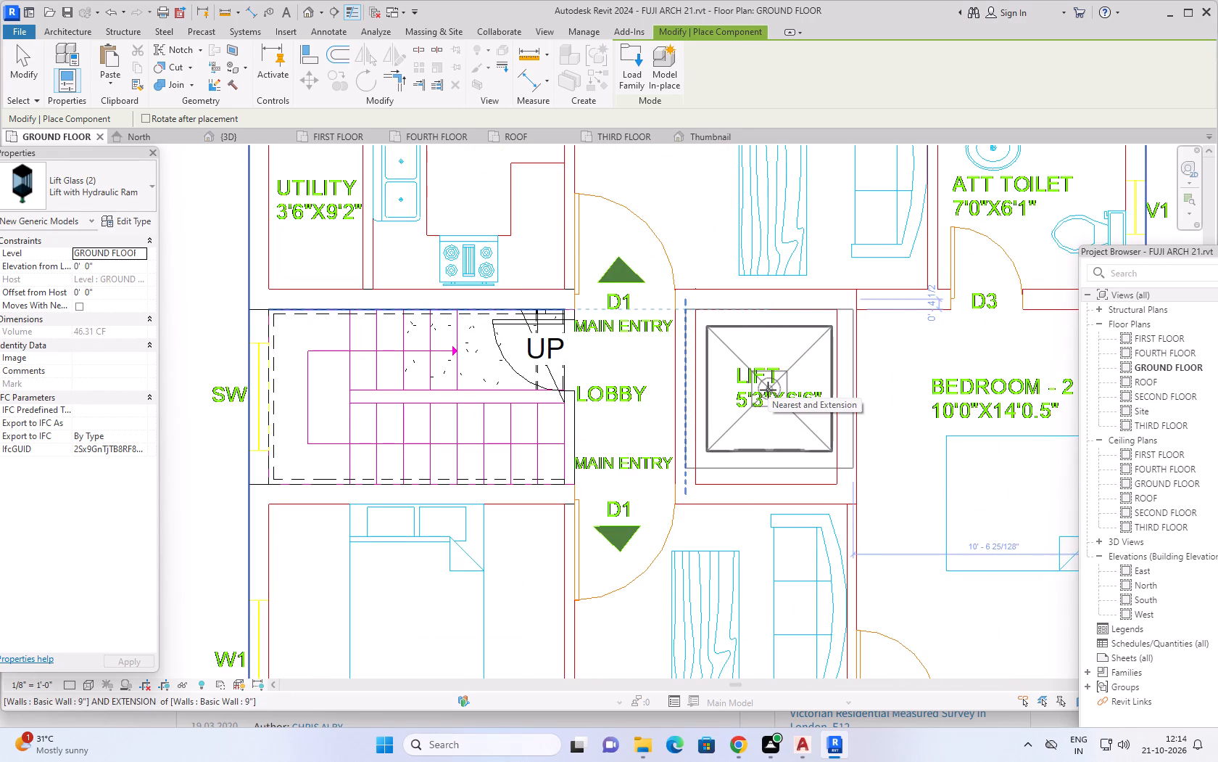
scroll(768, 390, "up", 5)
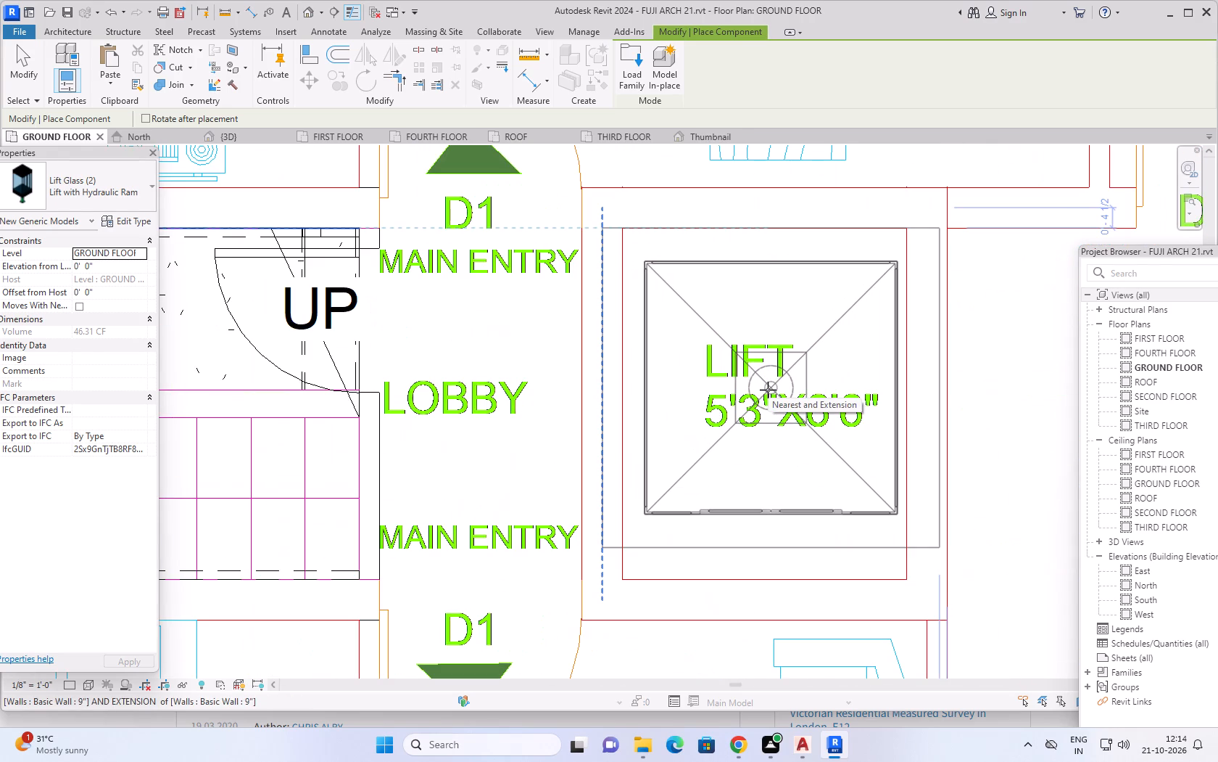
left_click(768, 390)
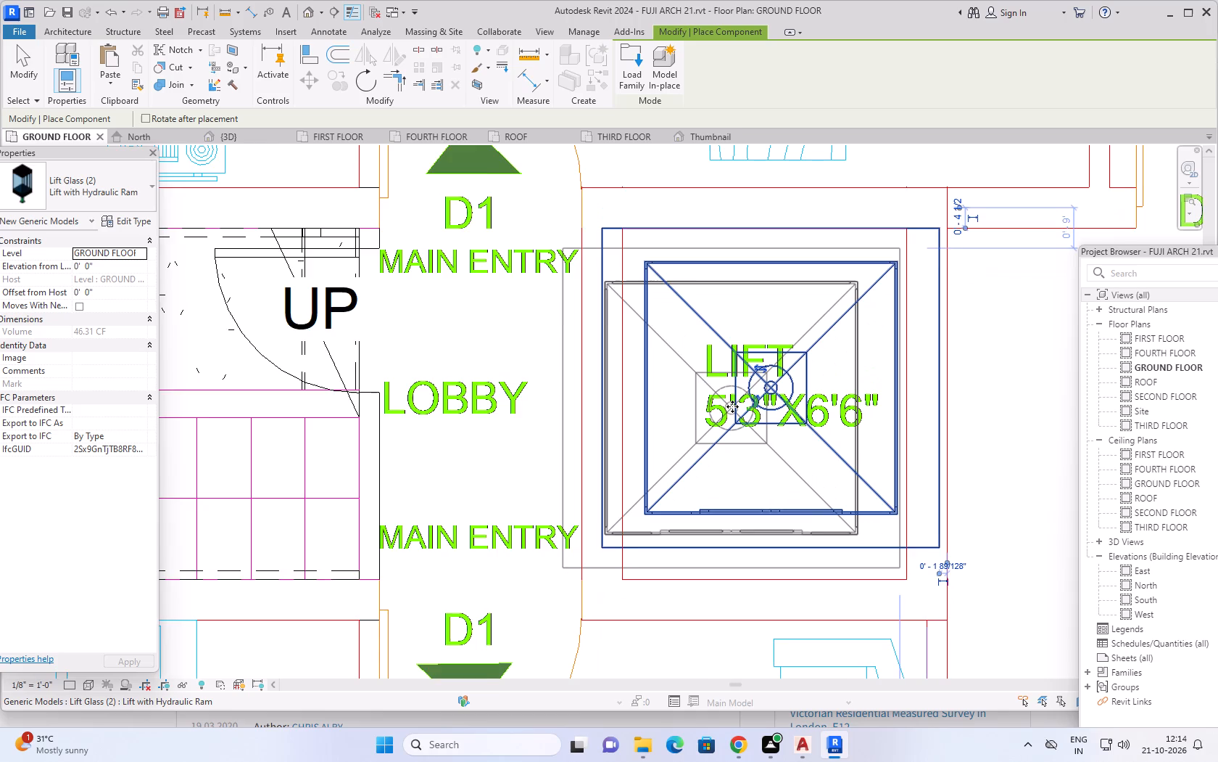
scroll(732, 406, "down", 3)
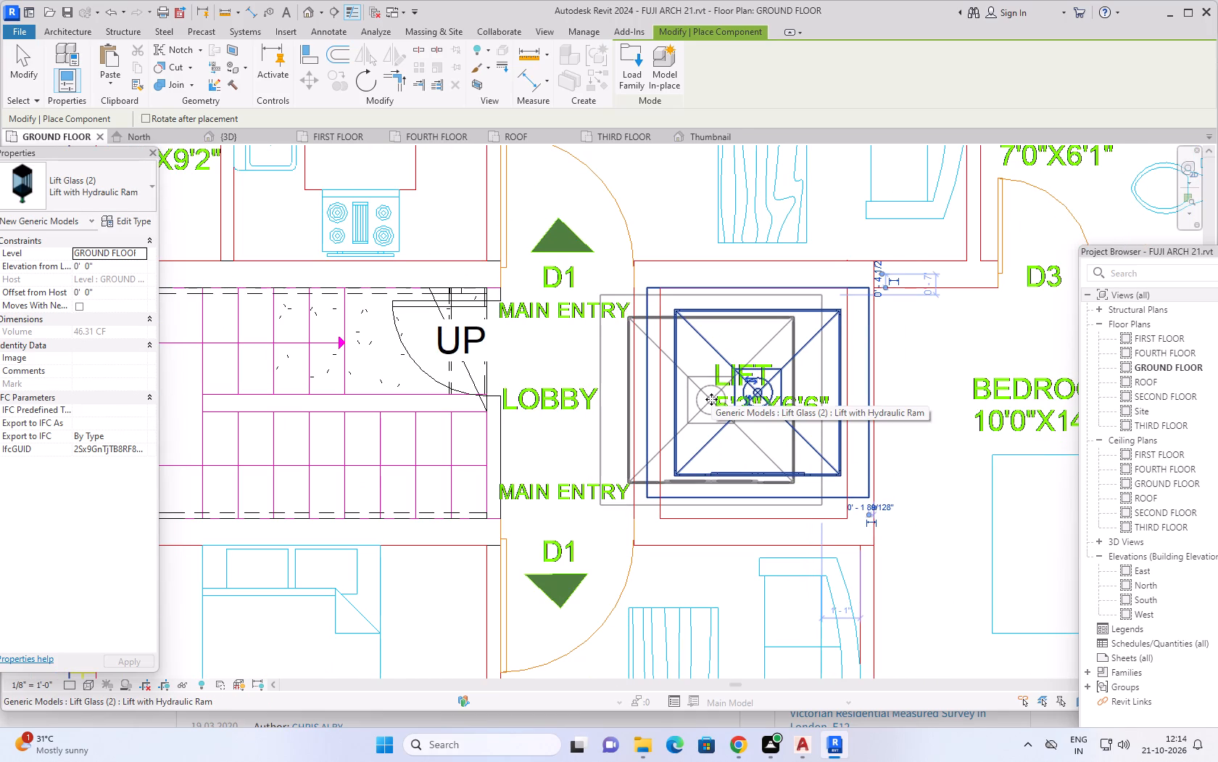
key("Escape")
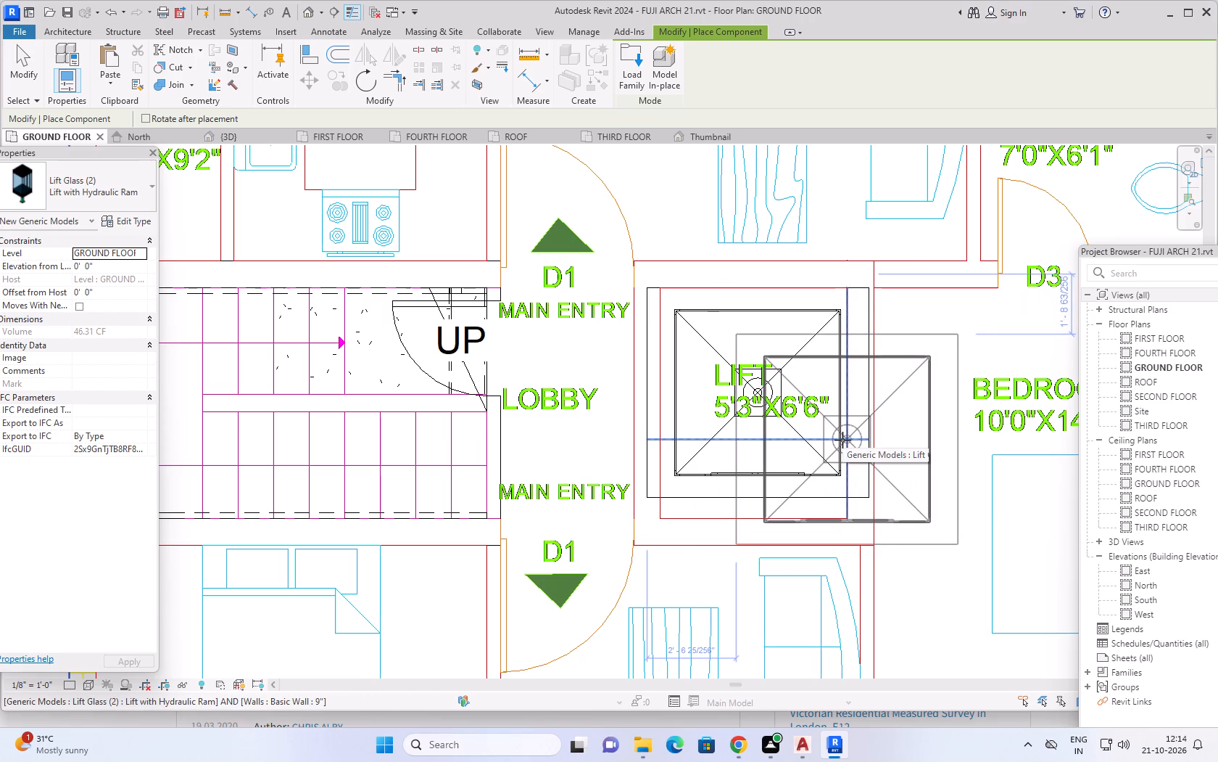
Finish placing lifts in the ground-floor plan.
key("Escape")
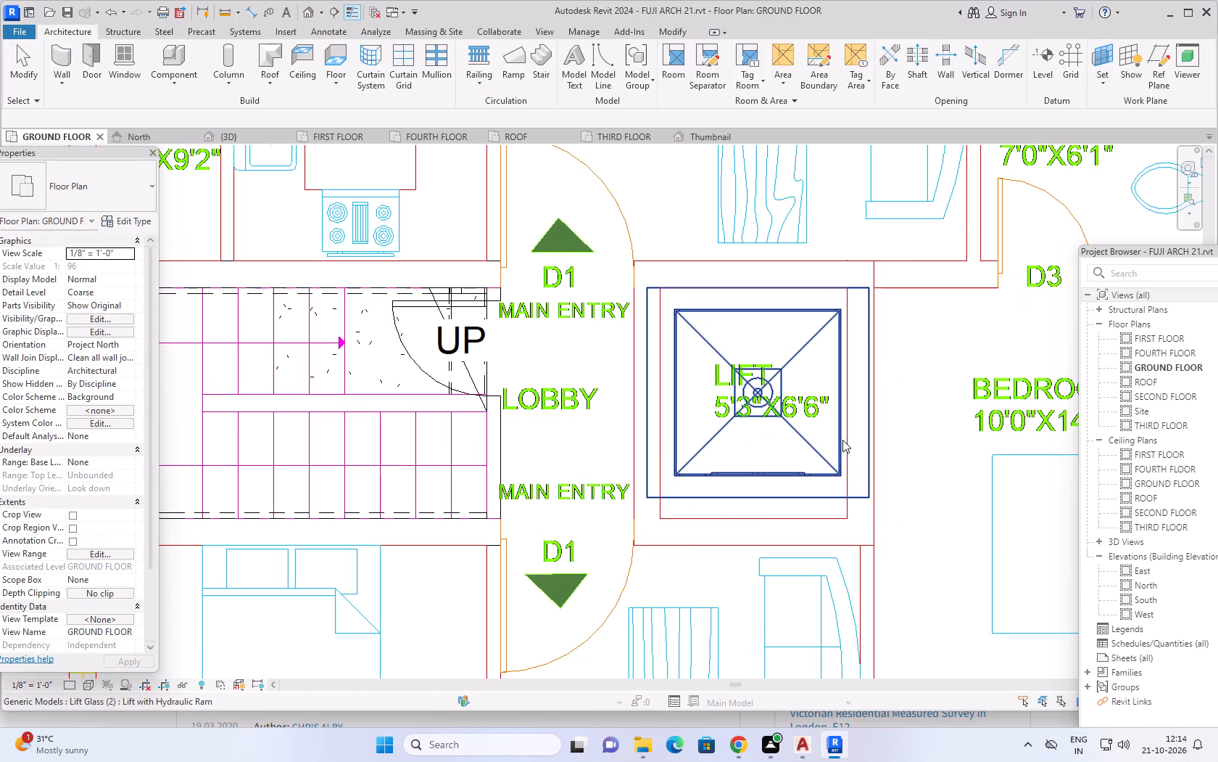
key("Escape")
key("Escape")
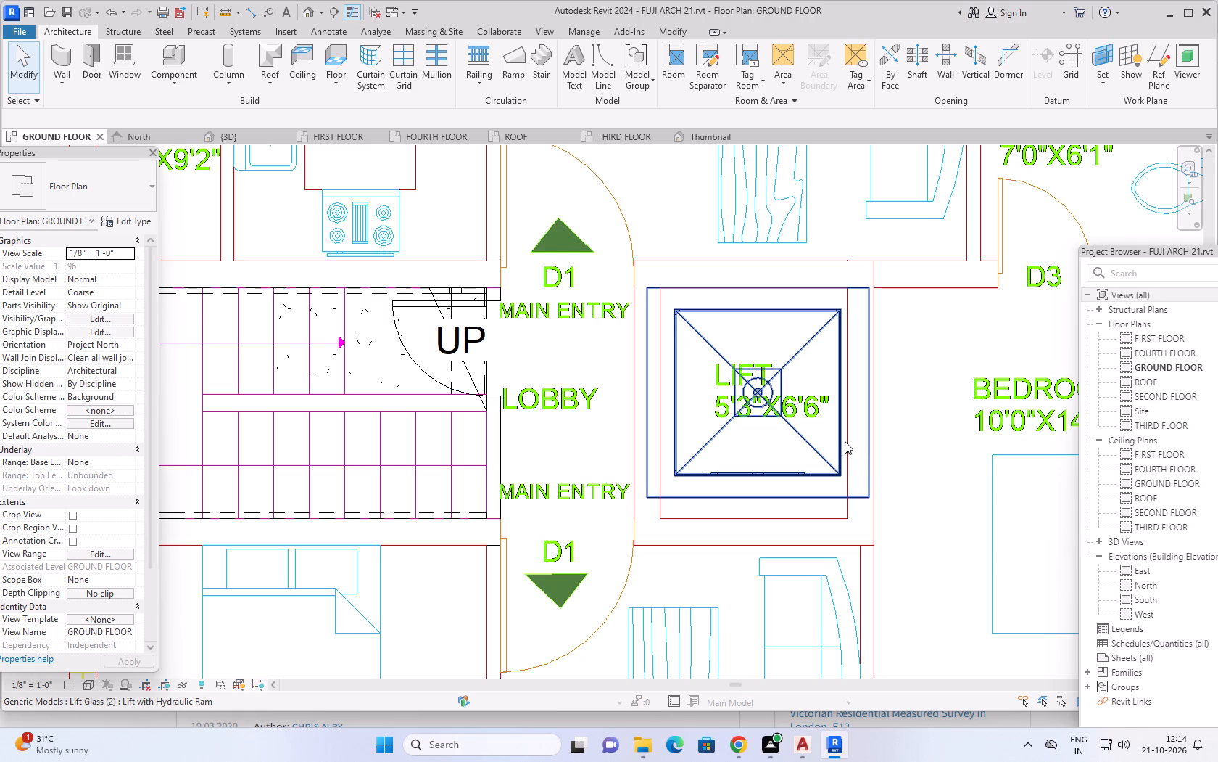
Examine the building's roof structures and its back, side and front facades in the 3D view.
scroll(845, 441, "down", 3)
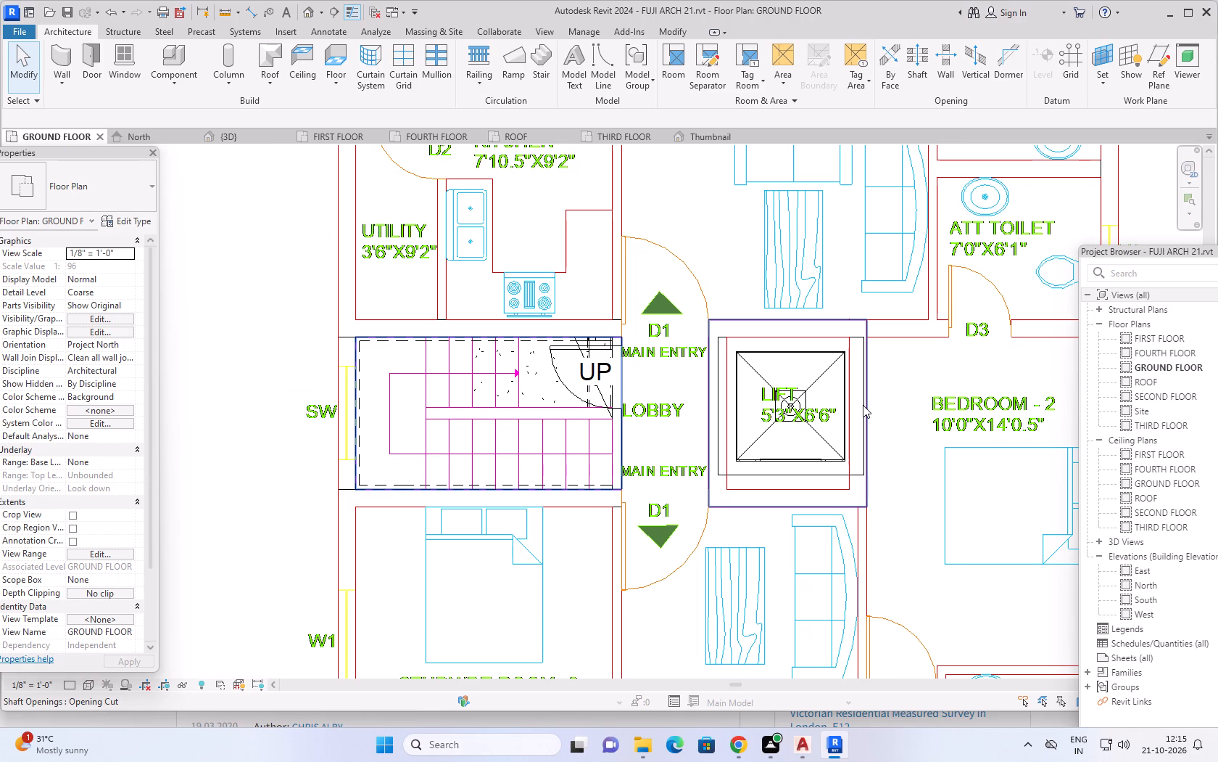
scroll(877, 438, "down", 7)
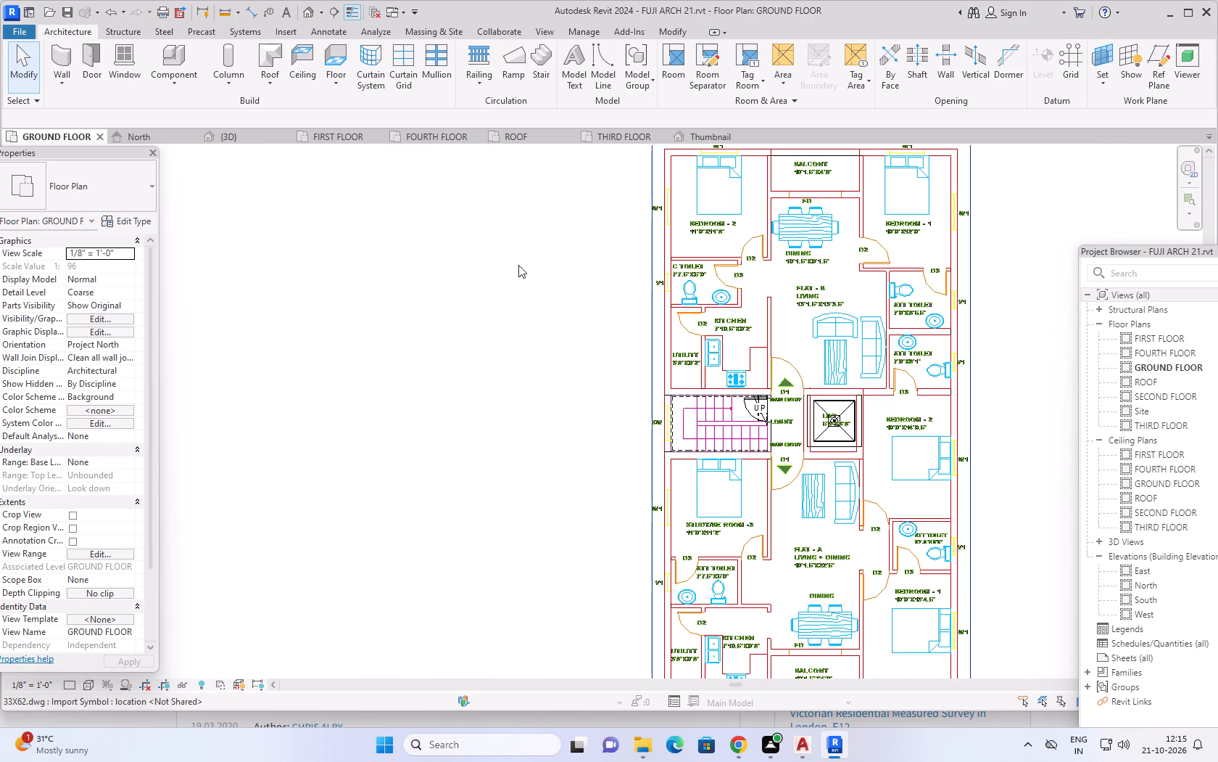
left_click(242, 128)
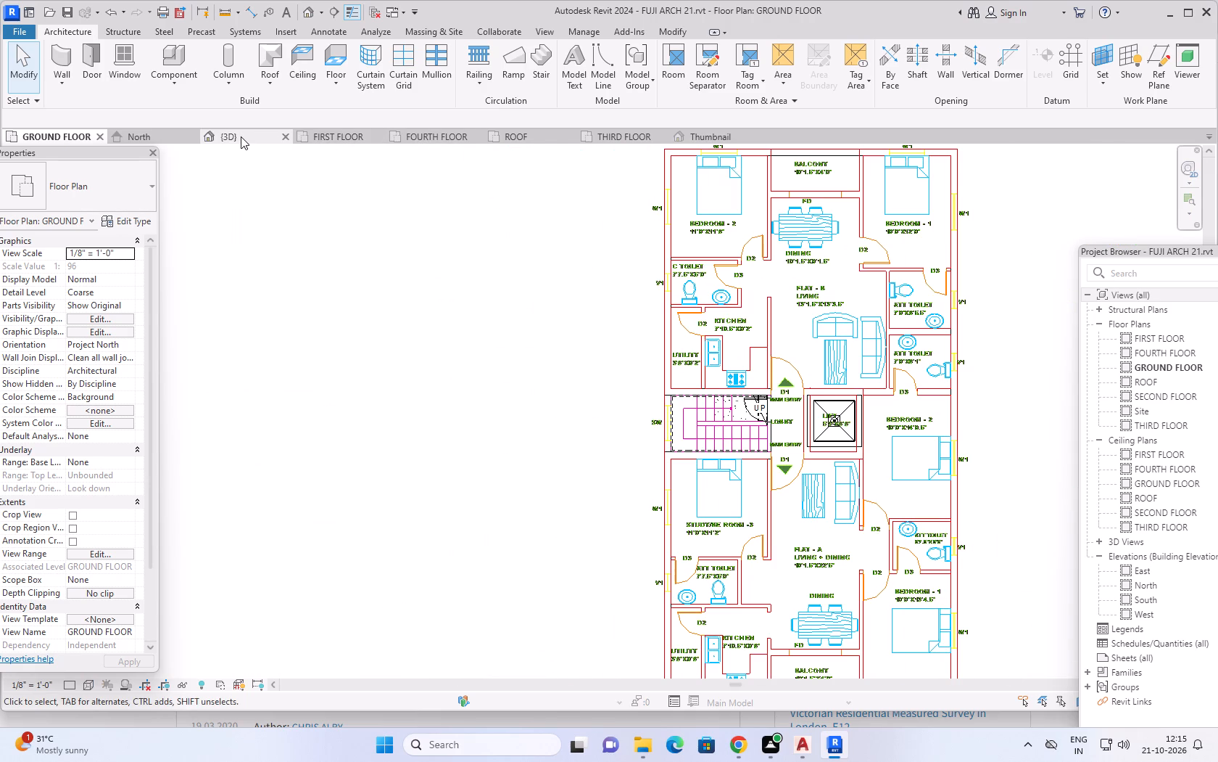
left_click(241, 136)
scroll(696, 462, "down", 1)
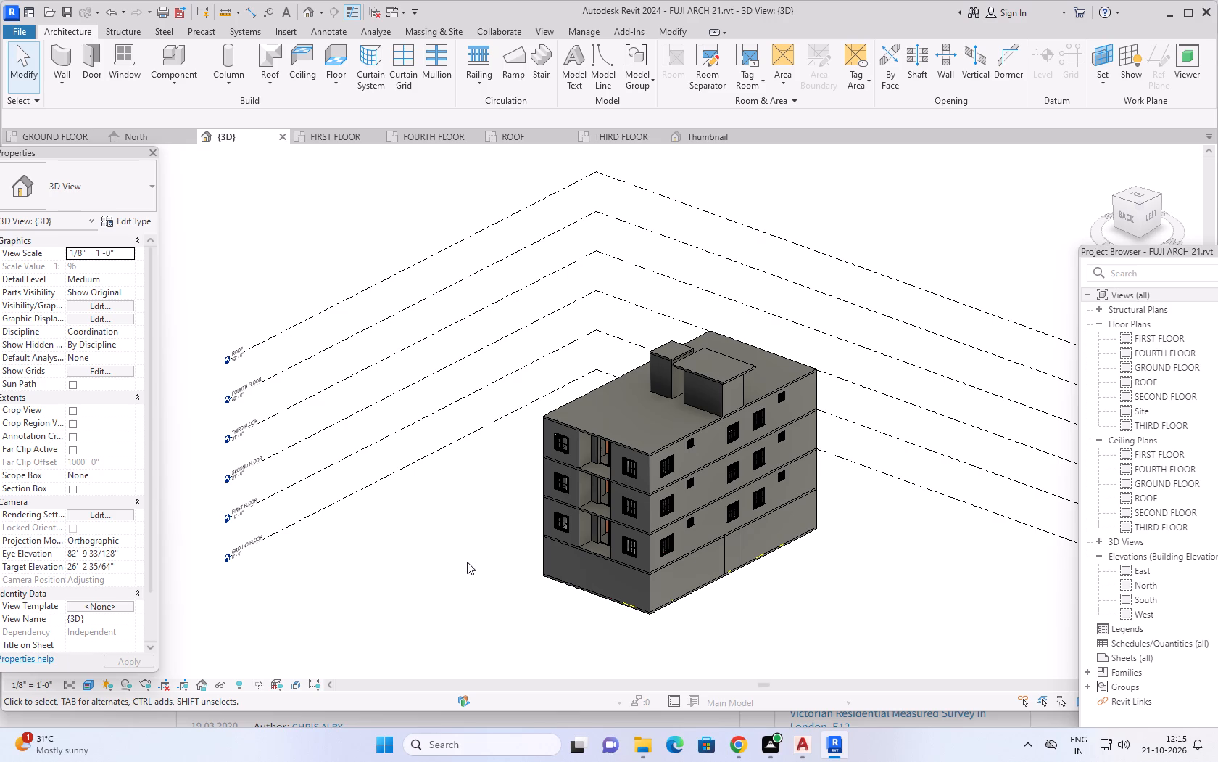
middle_click_drag(467, 531, 612, 569, "shift")
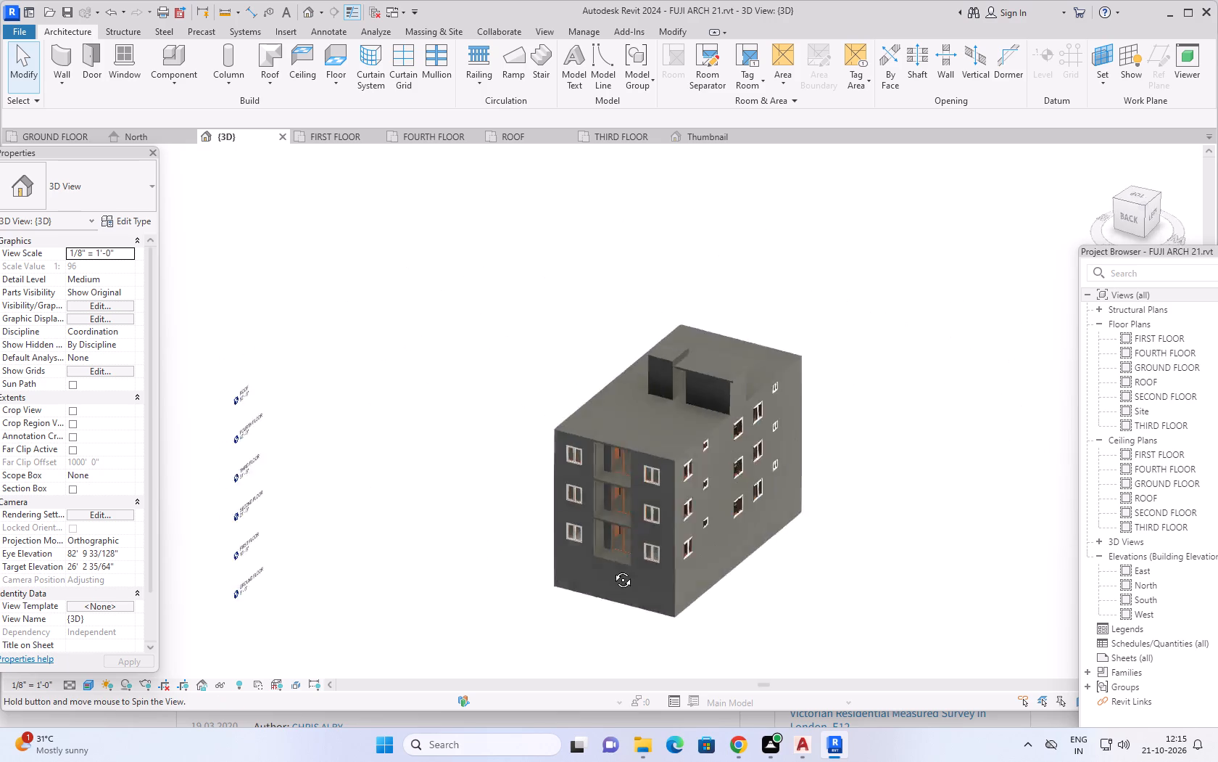
middle_click_drag(612, 569, 802, 523, "shift")
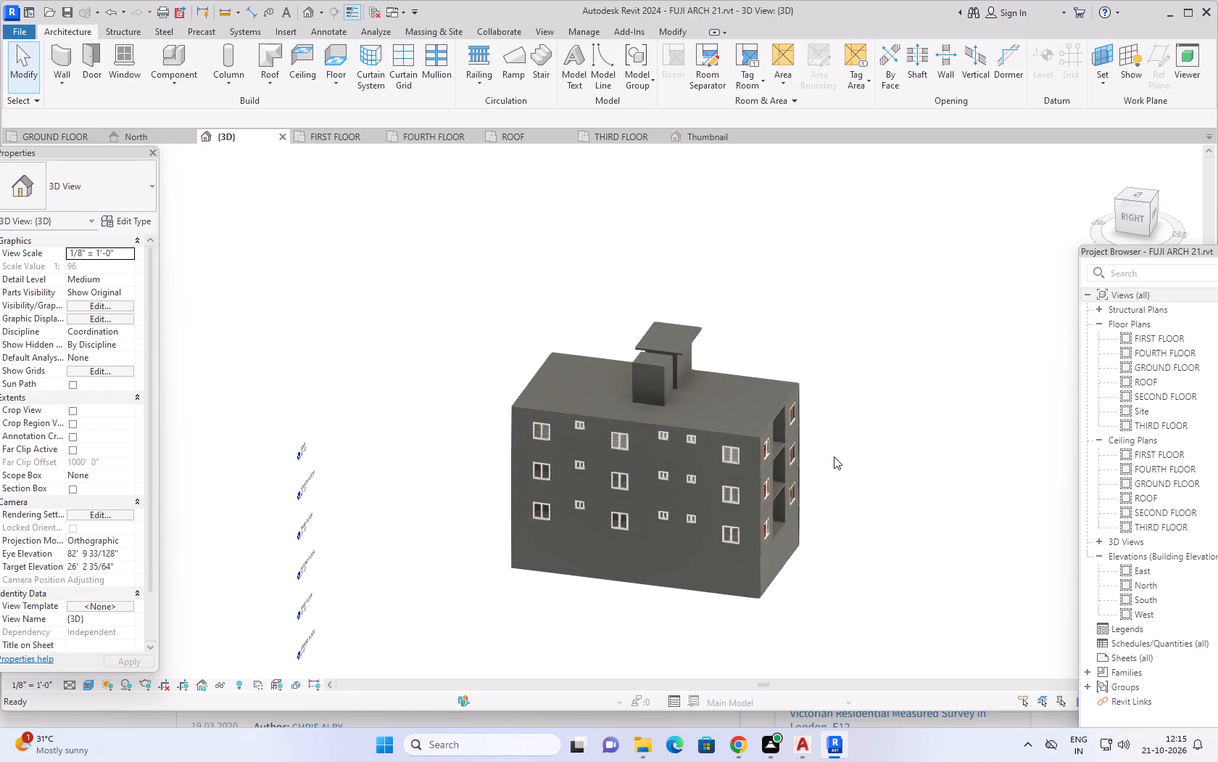
scroll(854, 428, "up", 5)
middle_click_drag(851, 449, 789, 493)
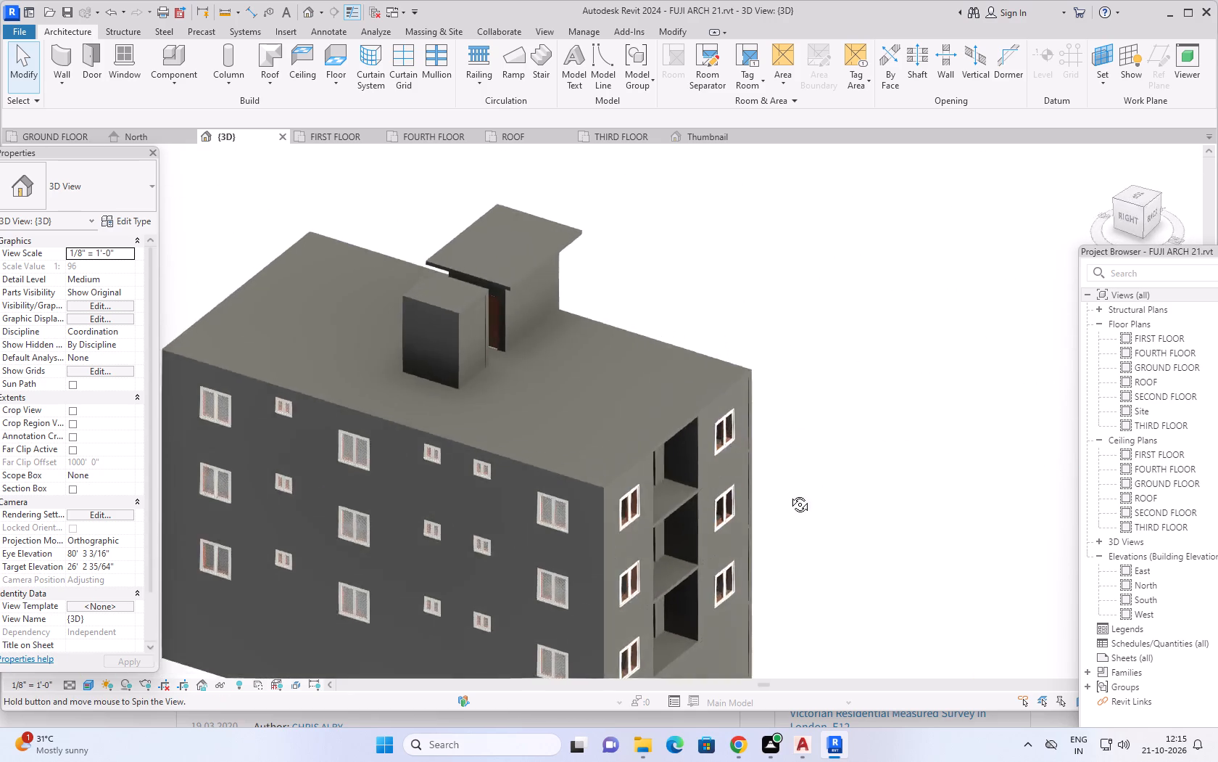
middle_click_drag(789, 493, 640, 412)
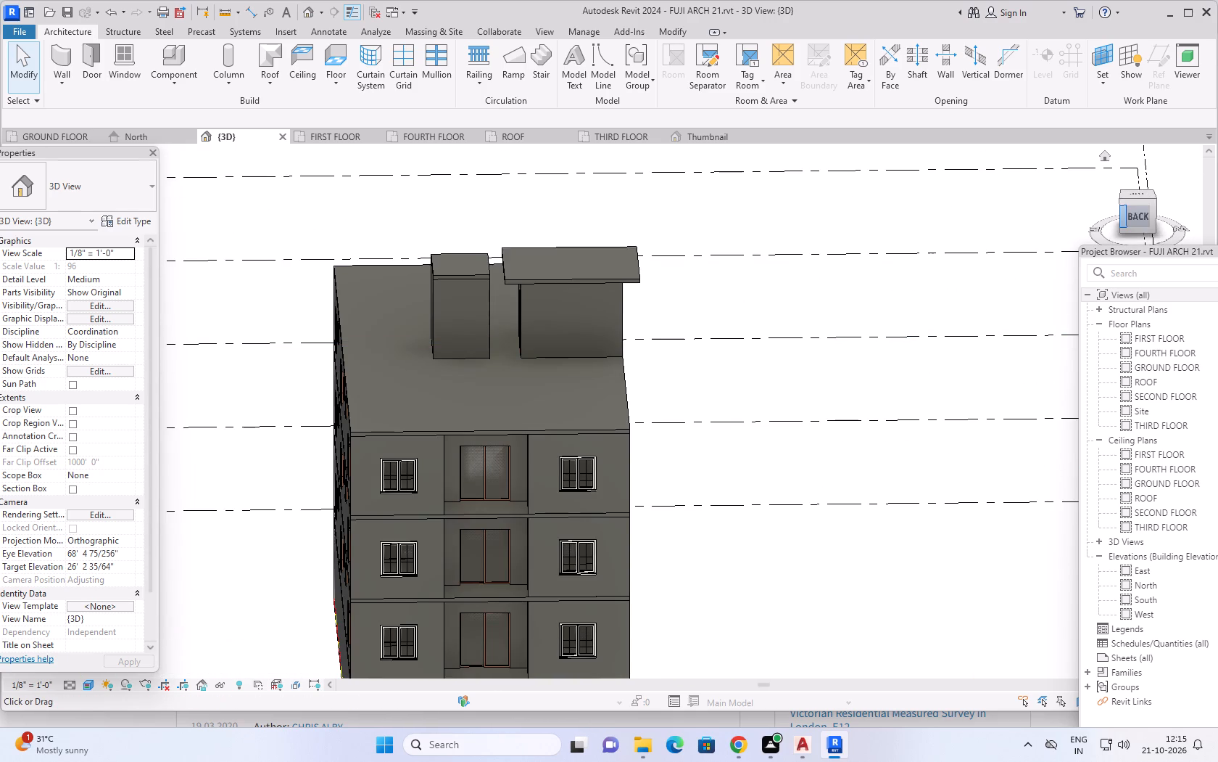
left_click(1138, 218)
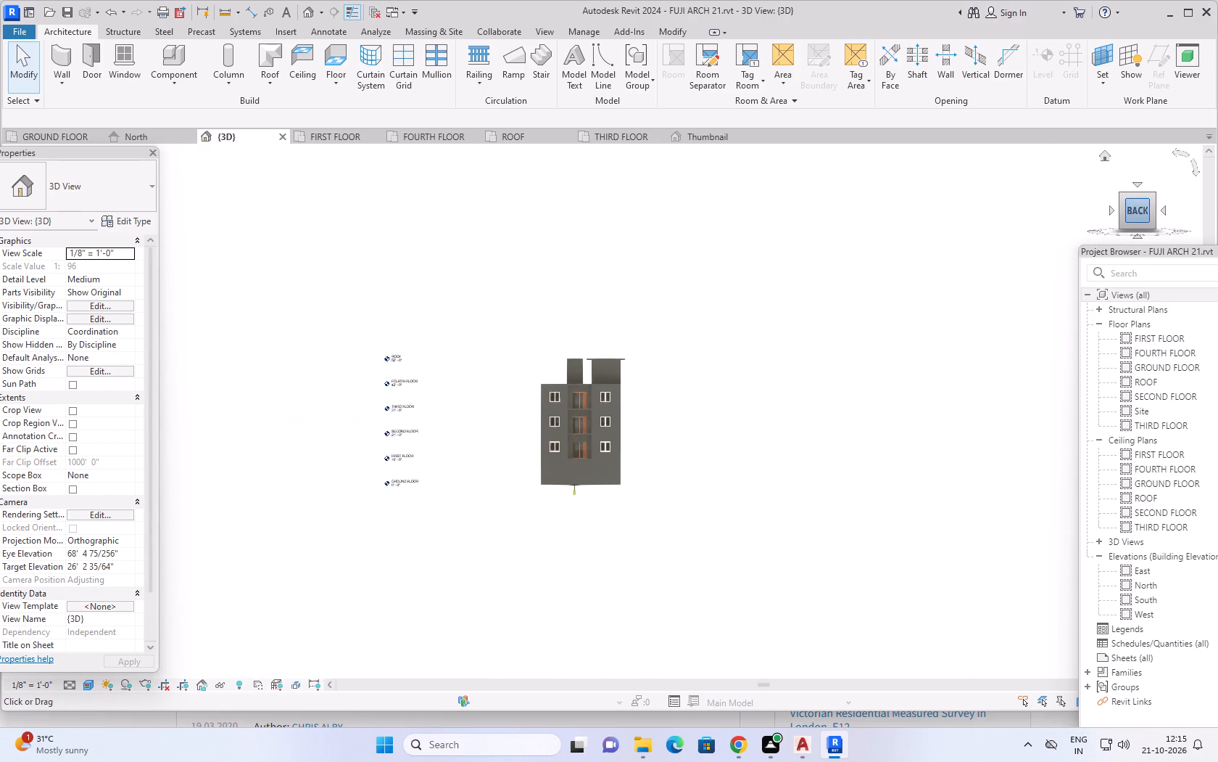
left_click(1164, 207)
left_click(1164, 207)
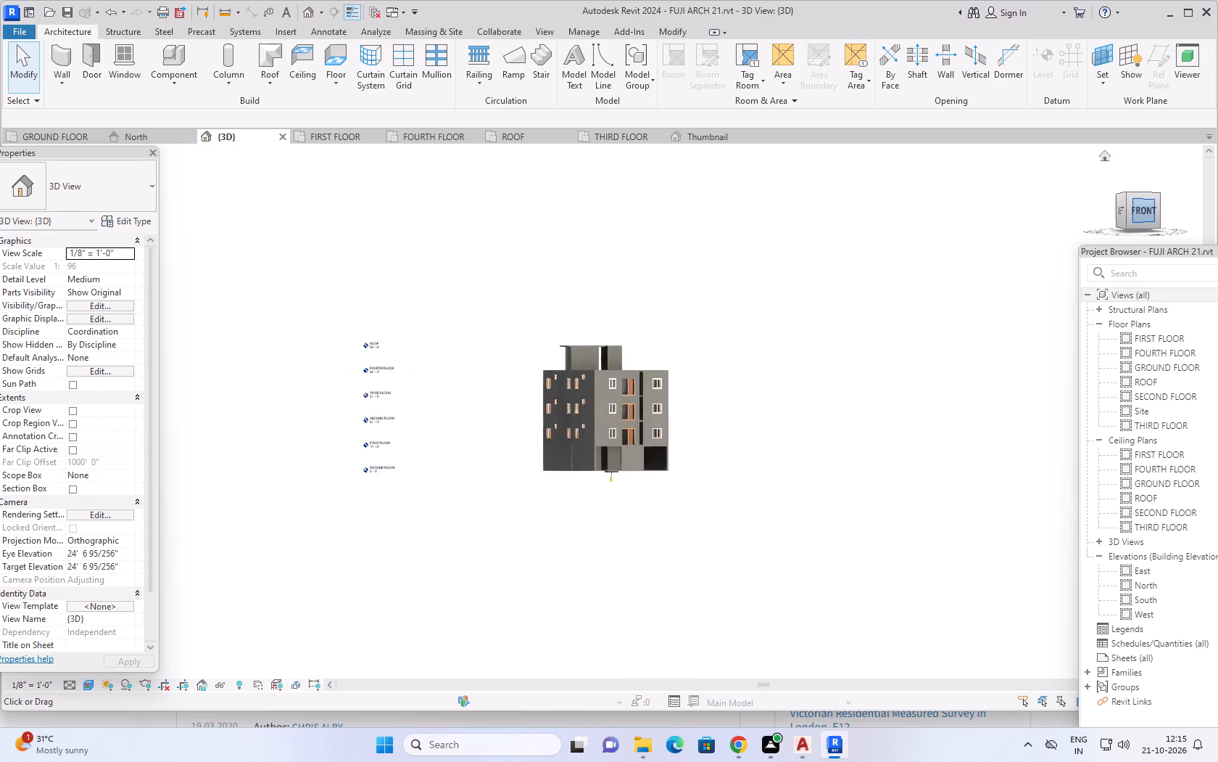
scroll(529, 445, "up", 6)
scroll(816, 402, "up", 2)
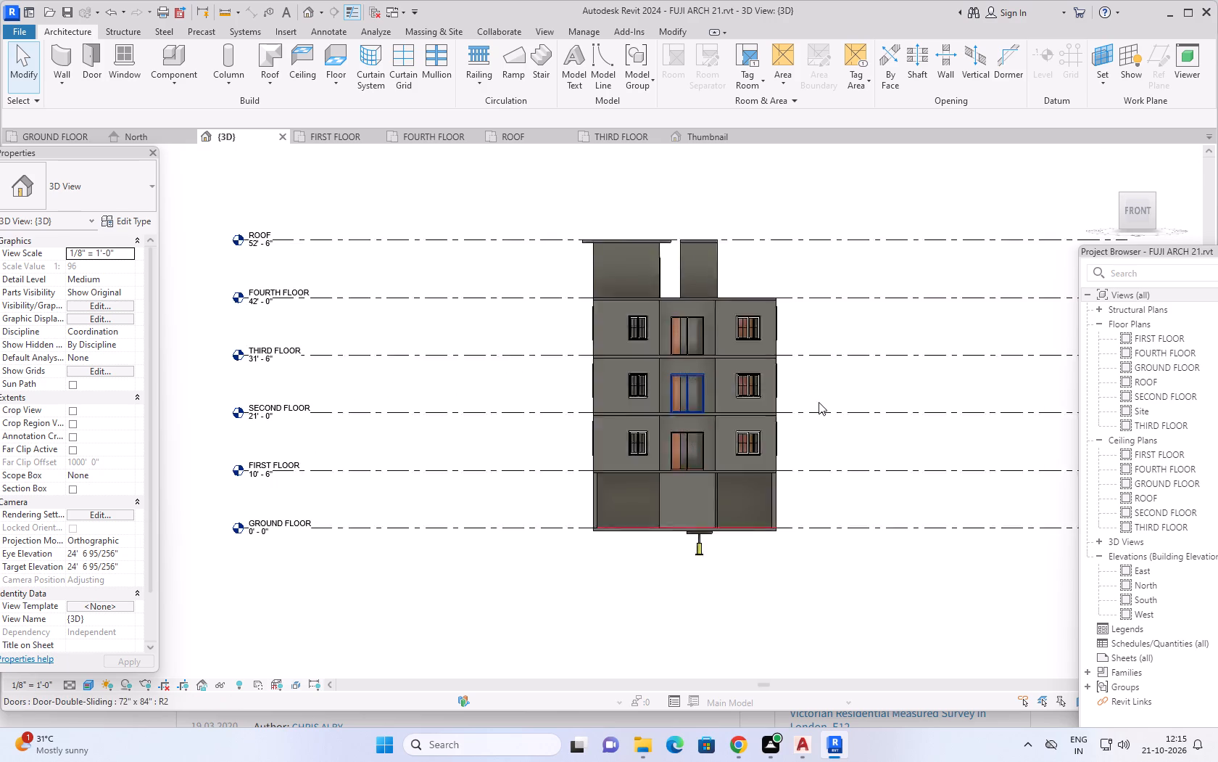
middle_click_drag(849, 393, 818, 369)
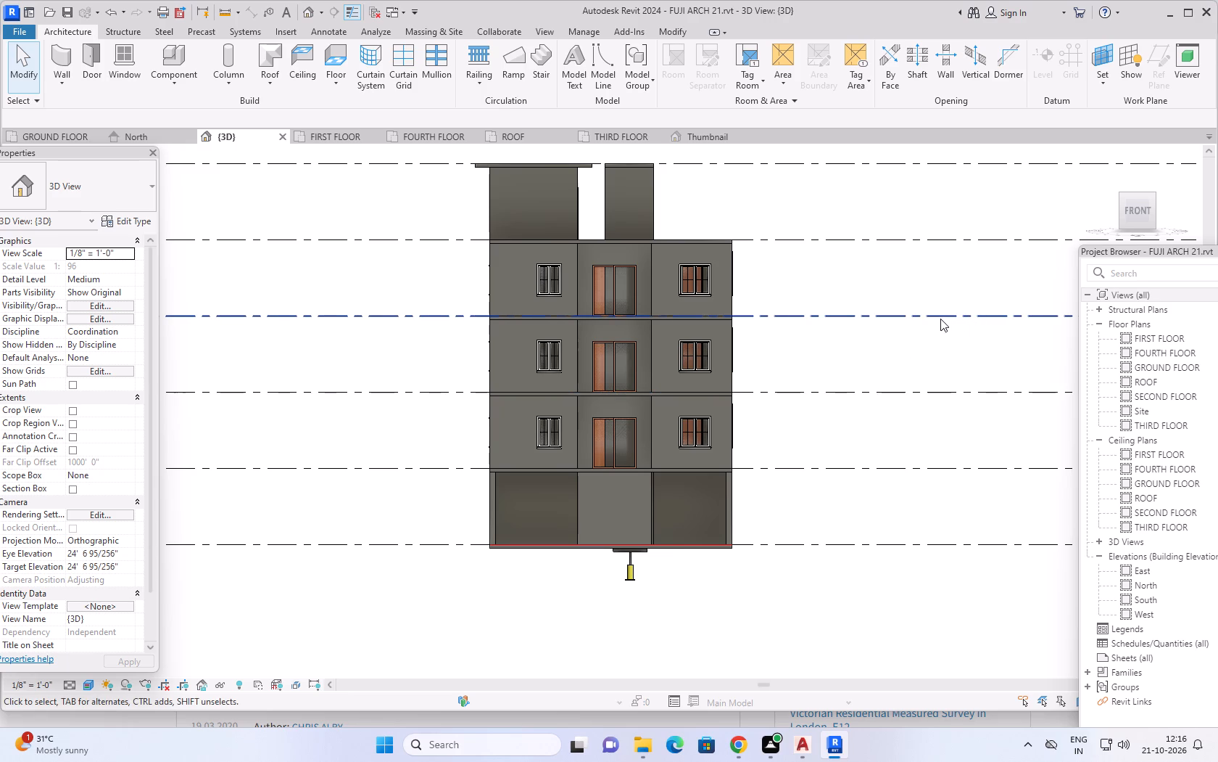
Examine the open front of the ground floor and the lift base beneath it from an angled 3D view.
key("Escape")
key("Escape")
middle_click_drag(536, 685, 539, 685, "shift")
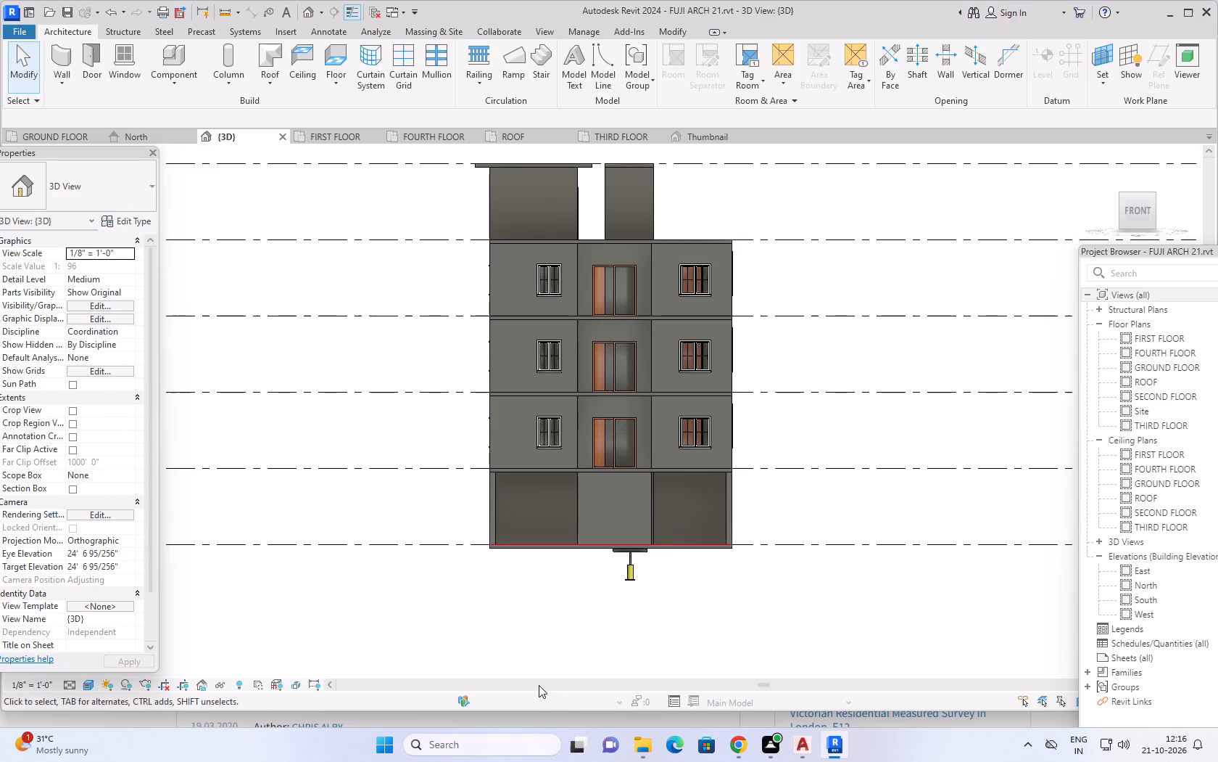
middle_click_drag(539, 685, 671, 697, "shift")
middle_click_drag(505, 626, 598, 631, "shift")
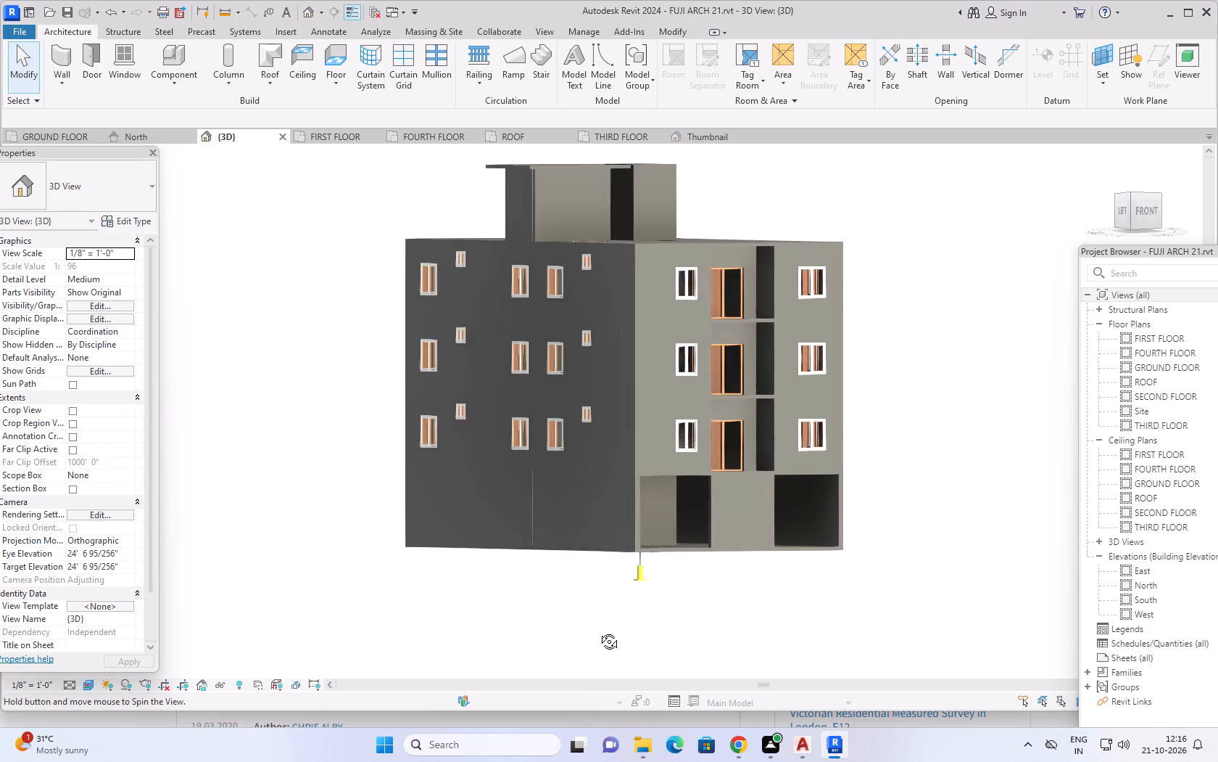
middle_click_drag(598, 631, 591, 642, "shift")
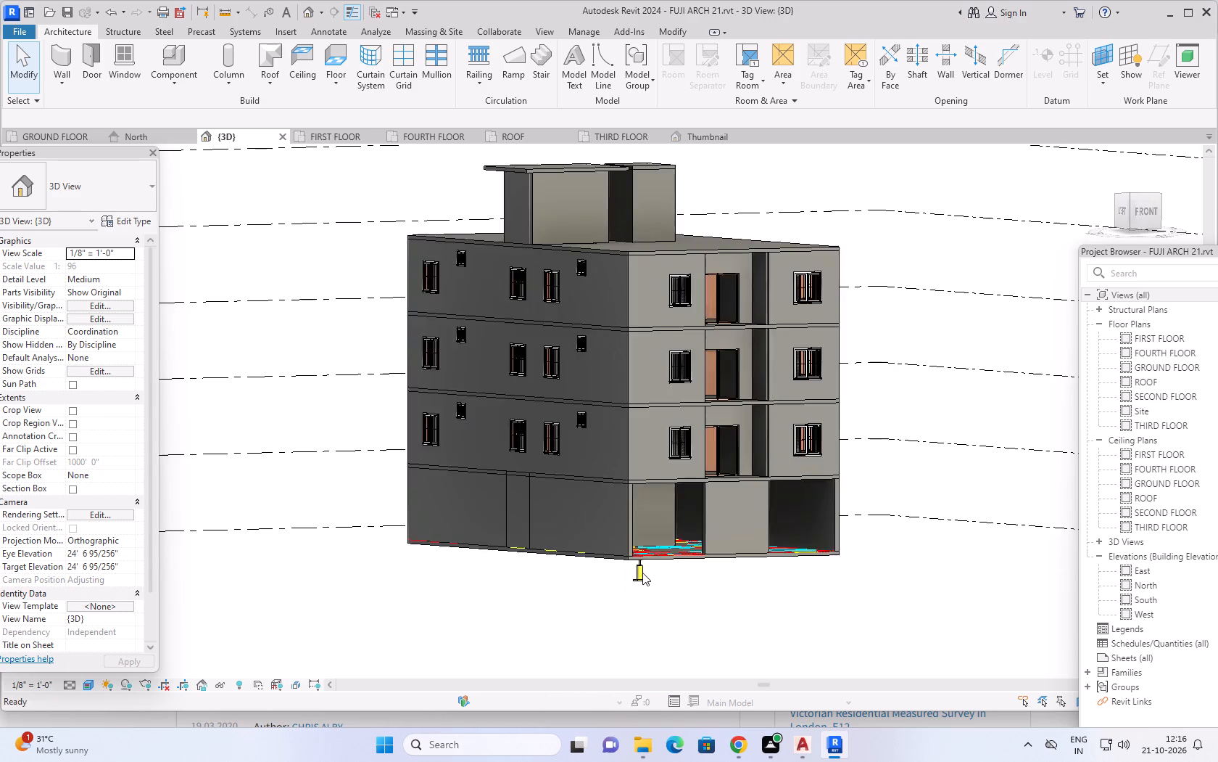
scroll(642, 570, "up", 3)
middle_click_drag(705, 615, 657, 615, "shift")
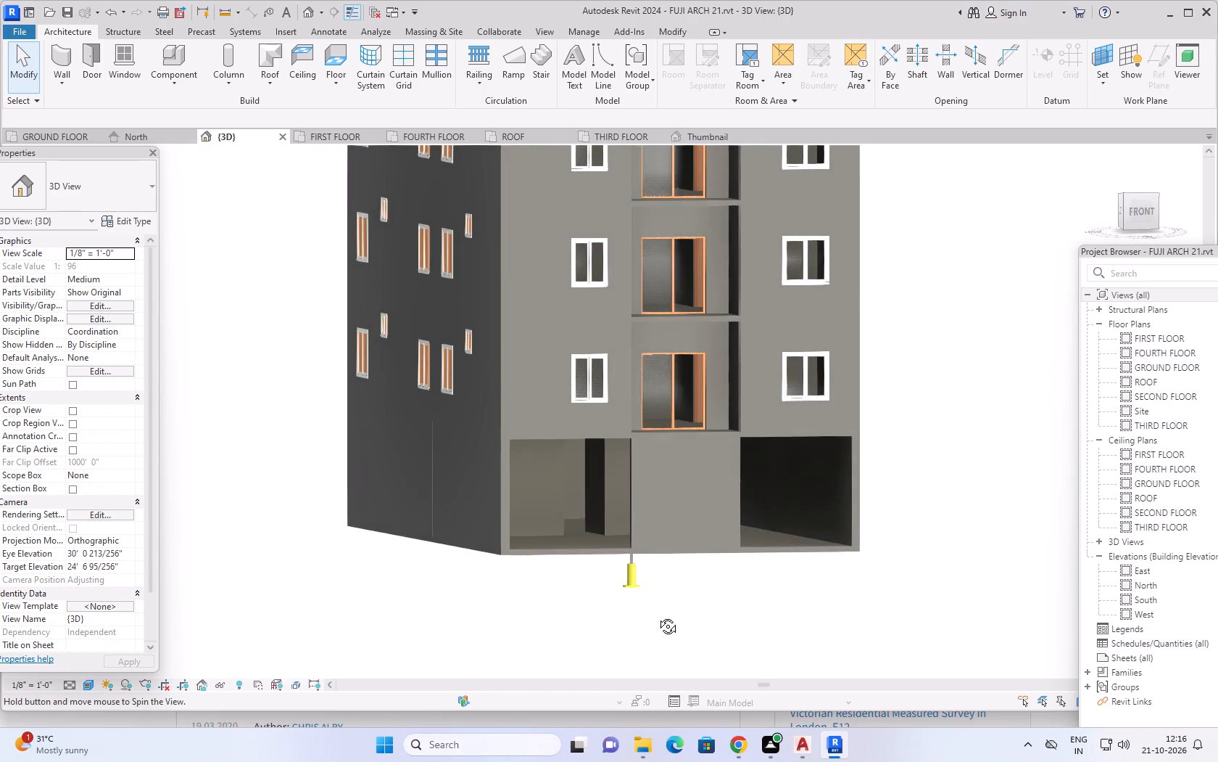
middle_click_drag(657, 615, 668, 615, "shift")
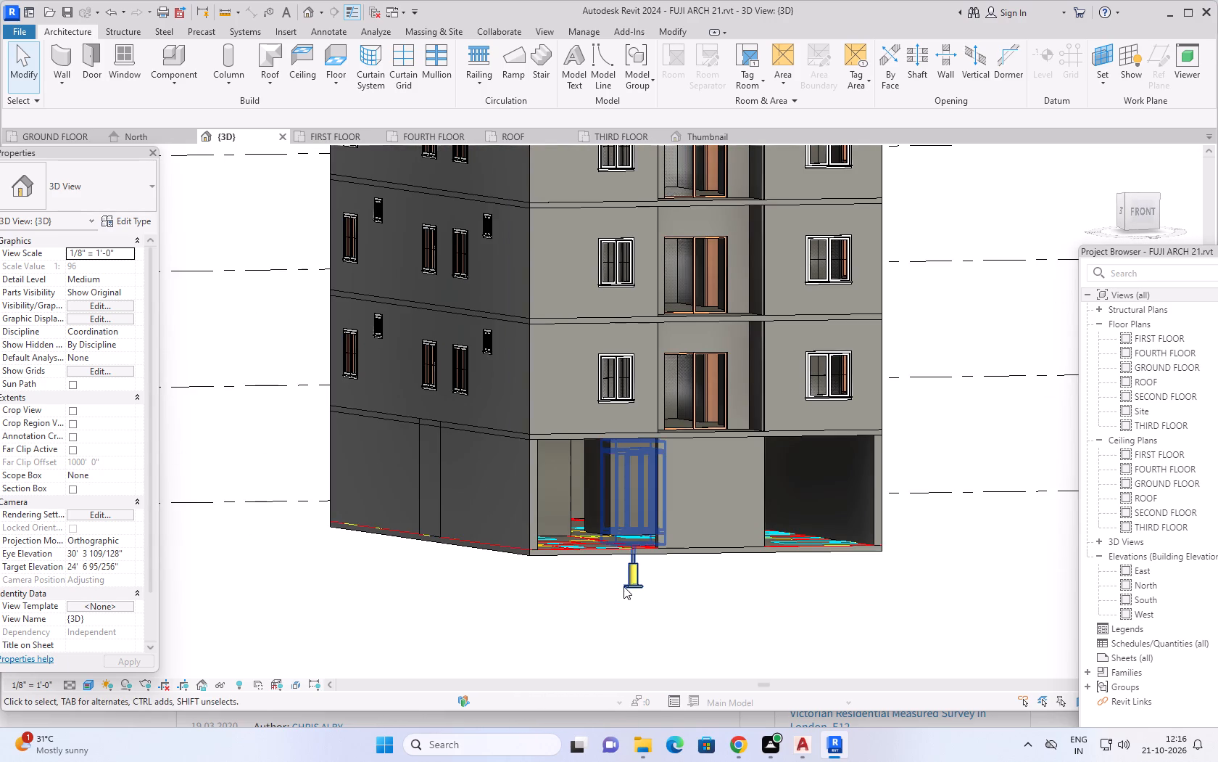
Nudge the glass lift four increments towards the lobby in the ground-floor plan.
left_click(64, 140)
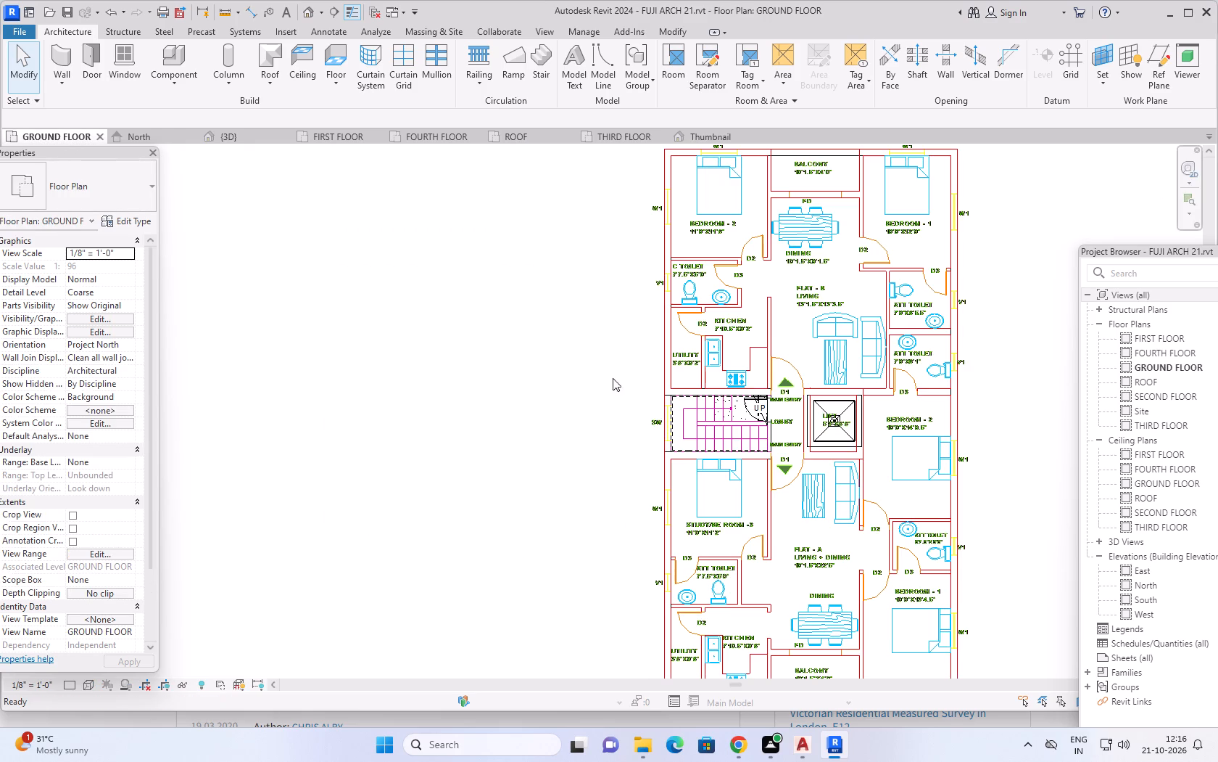
scroll(824, 440, "up", 5)
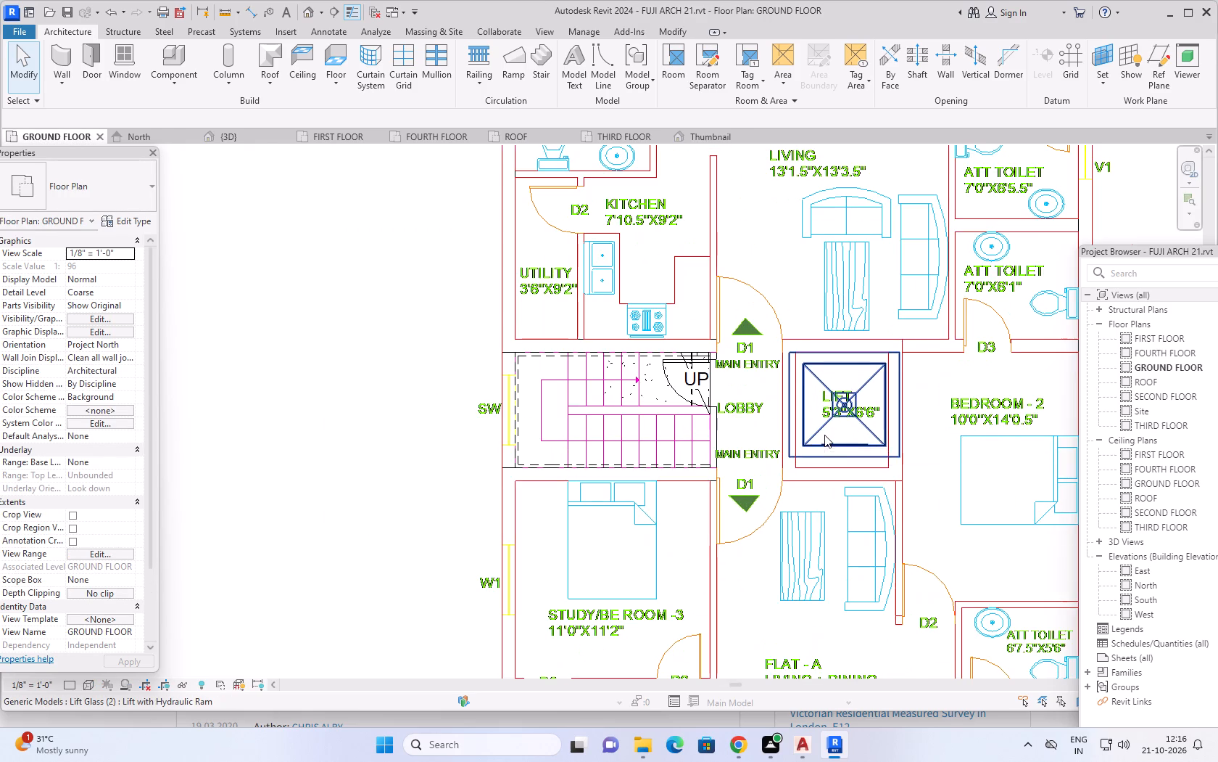
scroll(824, 435, "up", 5)
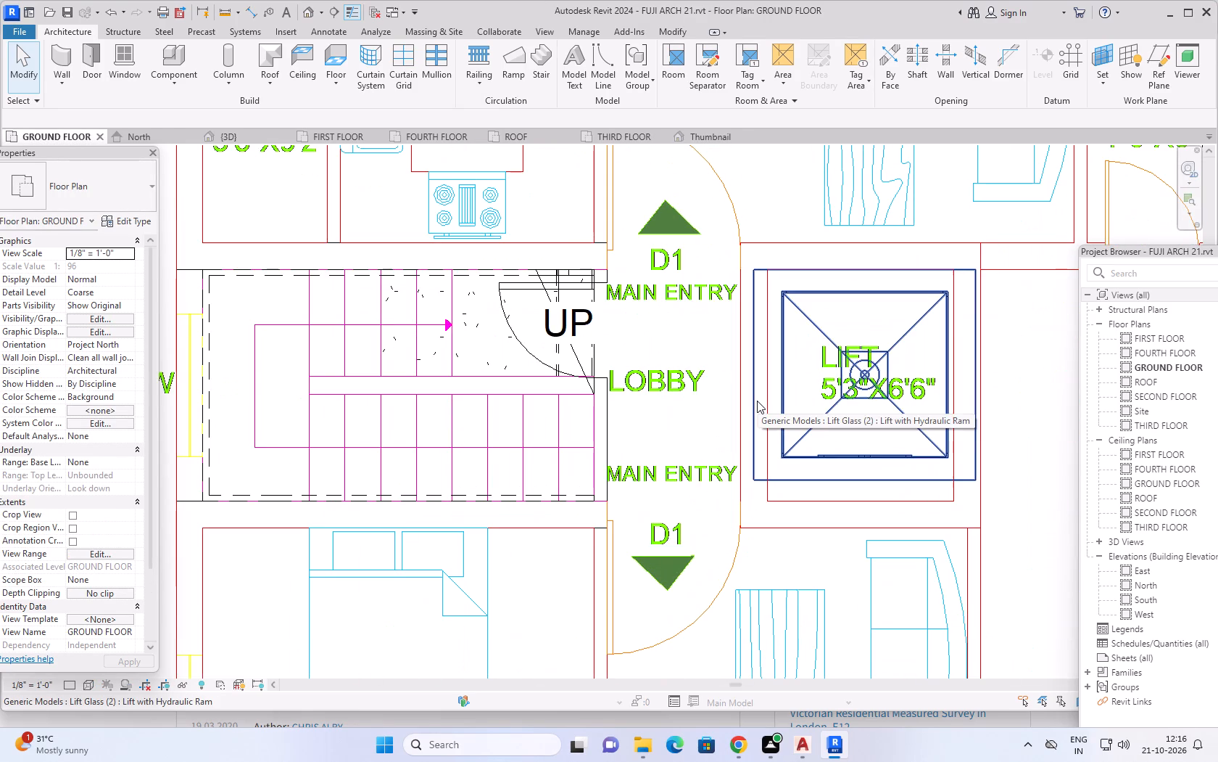
left_click(757, 401)
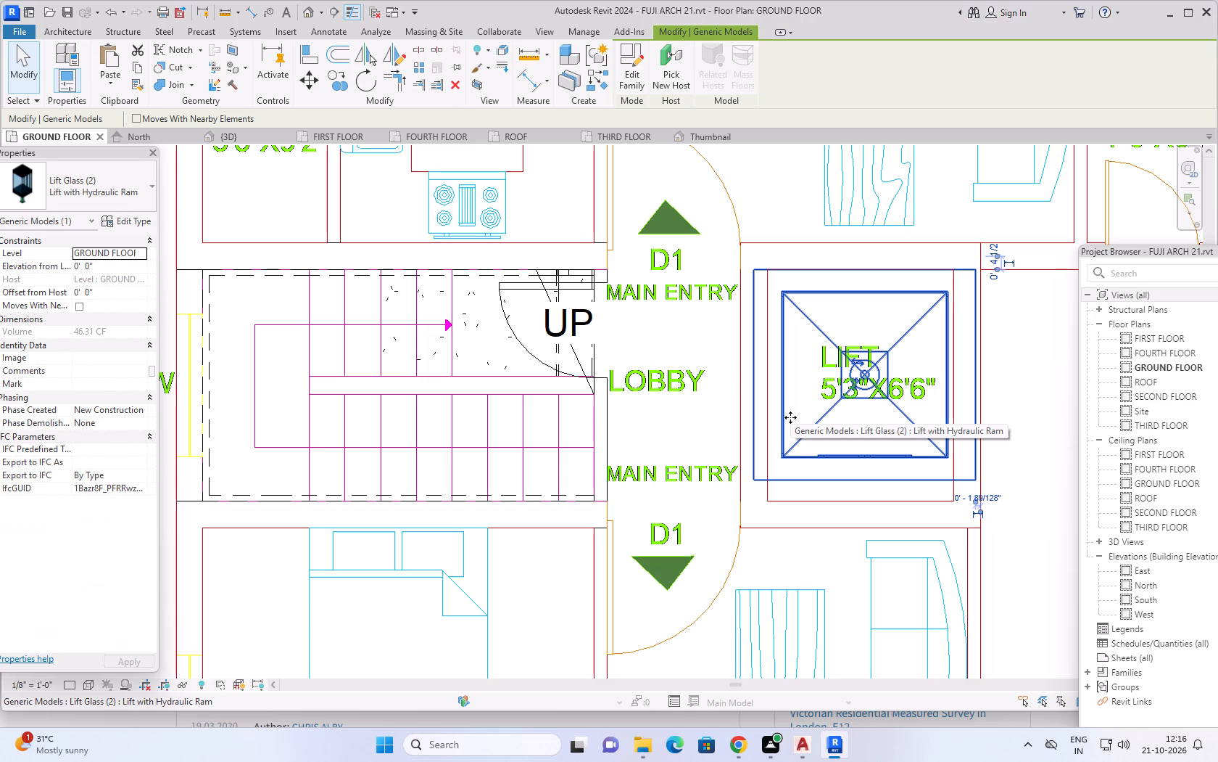
key("Left")
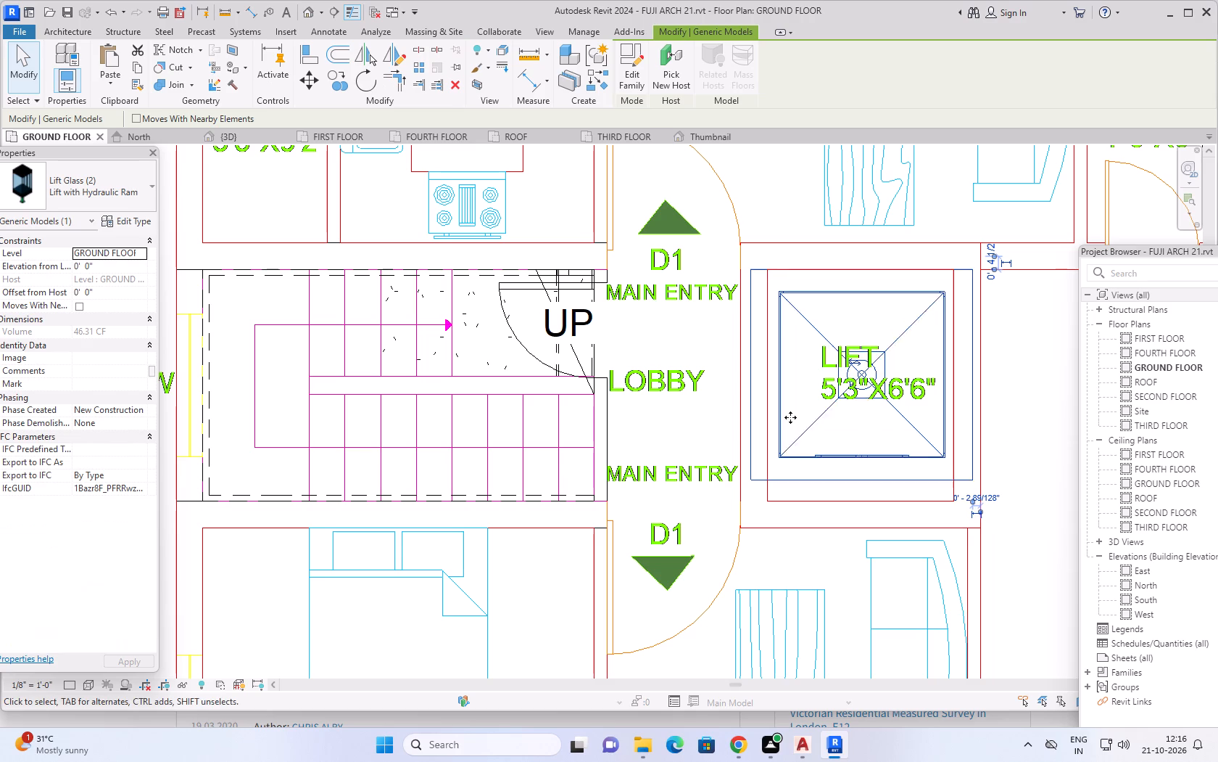
key("Left")
key("Left")
key("Left")
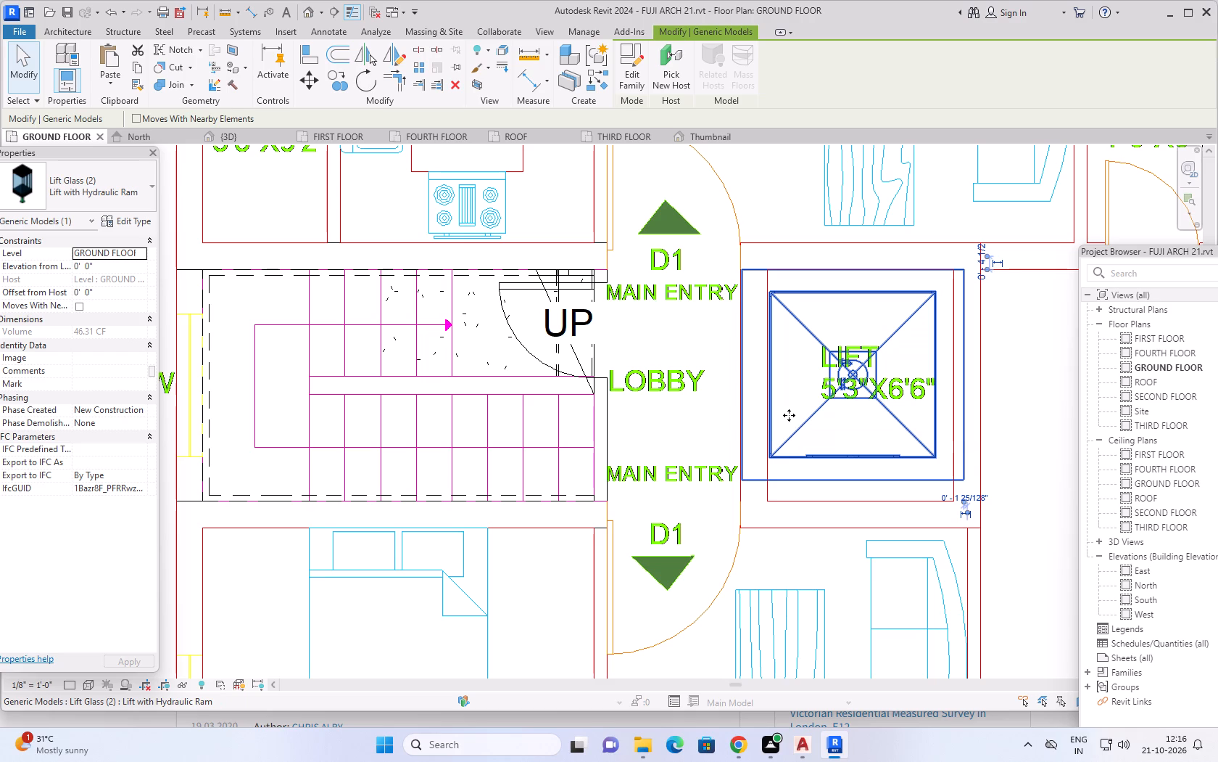
Align the glass lift's lobby-side outer edge with the matching edge of the shaft opening.
scroll(779, 342, "up", 5)
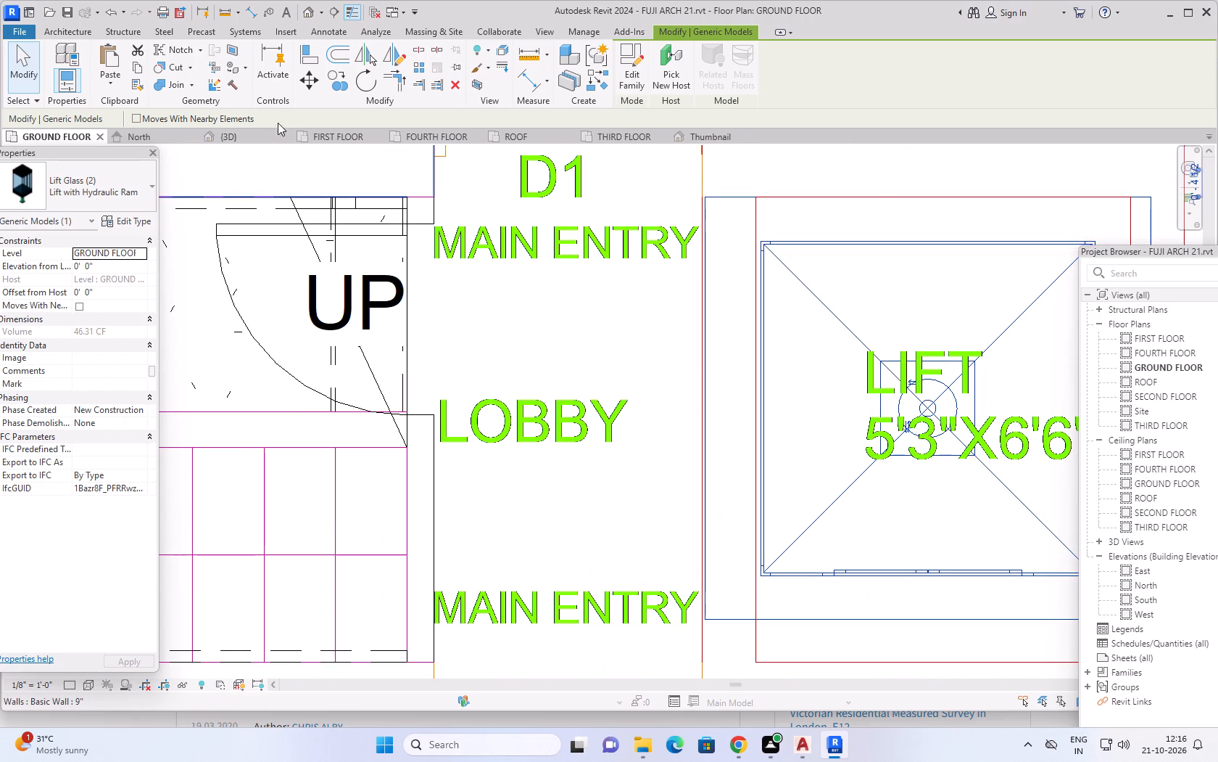
left_click(314, 54)
scroll(671, 361, "up", 5)
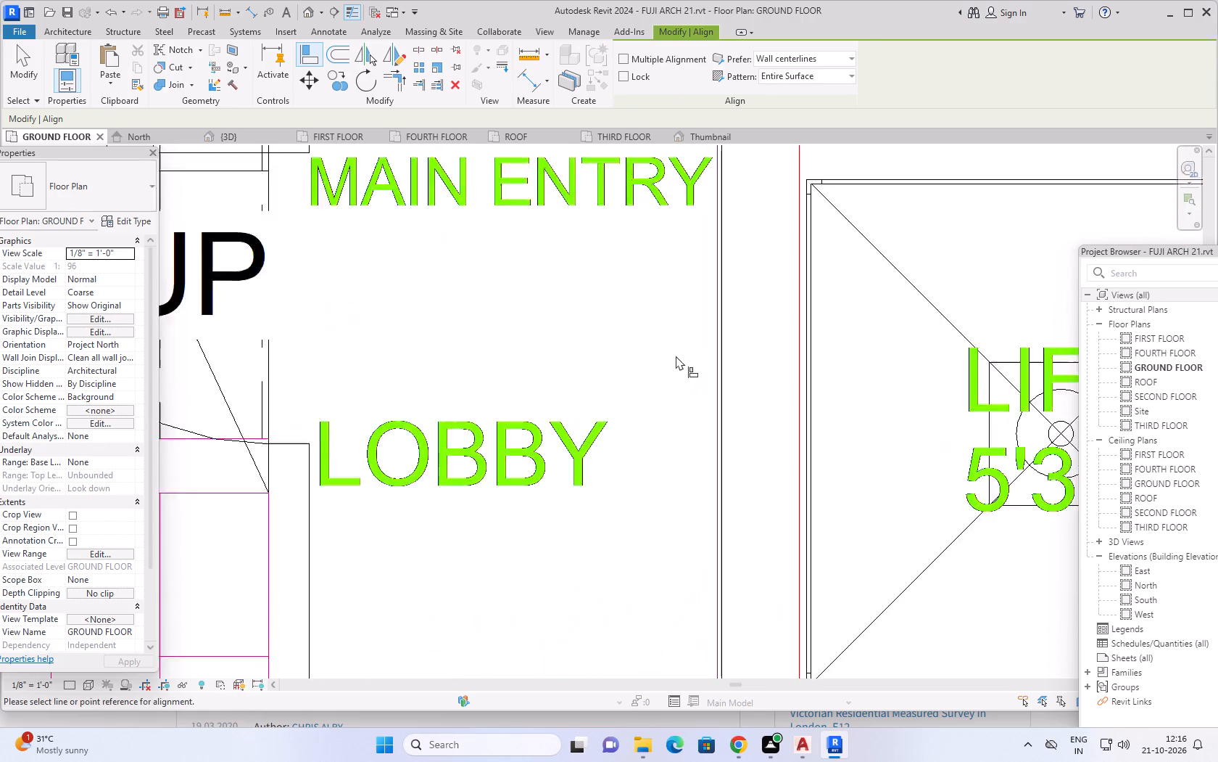
scroll(703, 353, "up", 2)
left_click(738, 360)
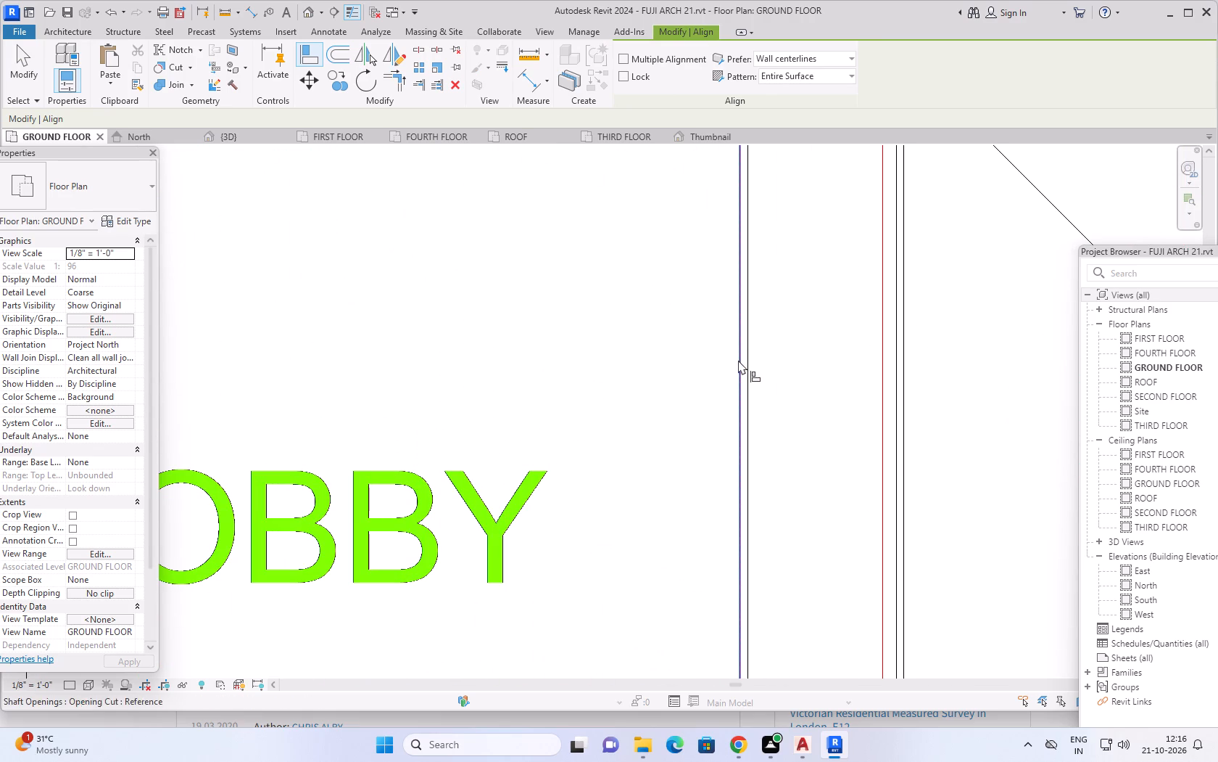
left_click(749, 363)
scroll(754, 430, "down", 11)
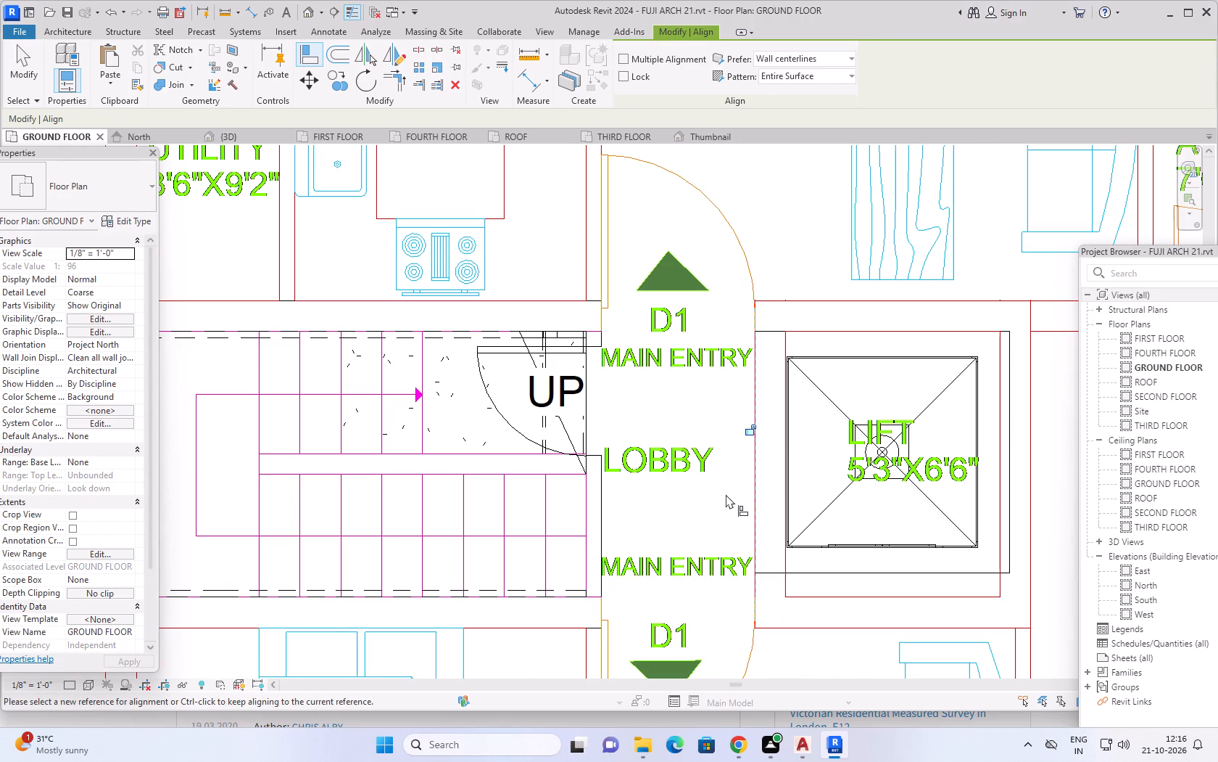
key("Escape")
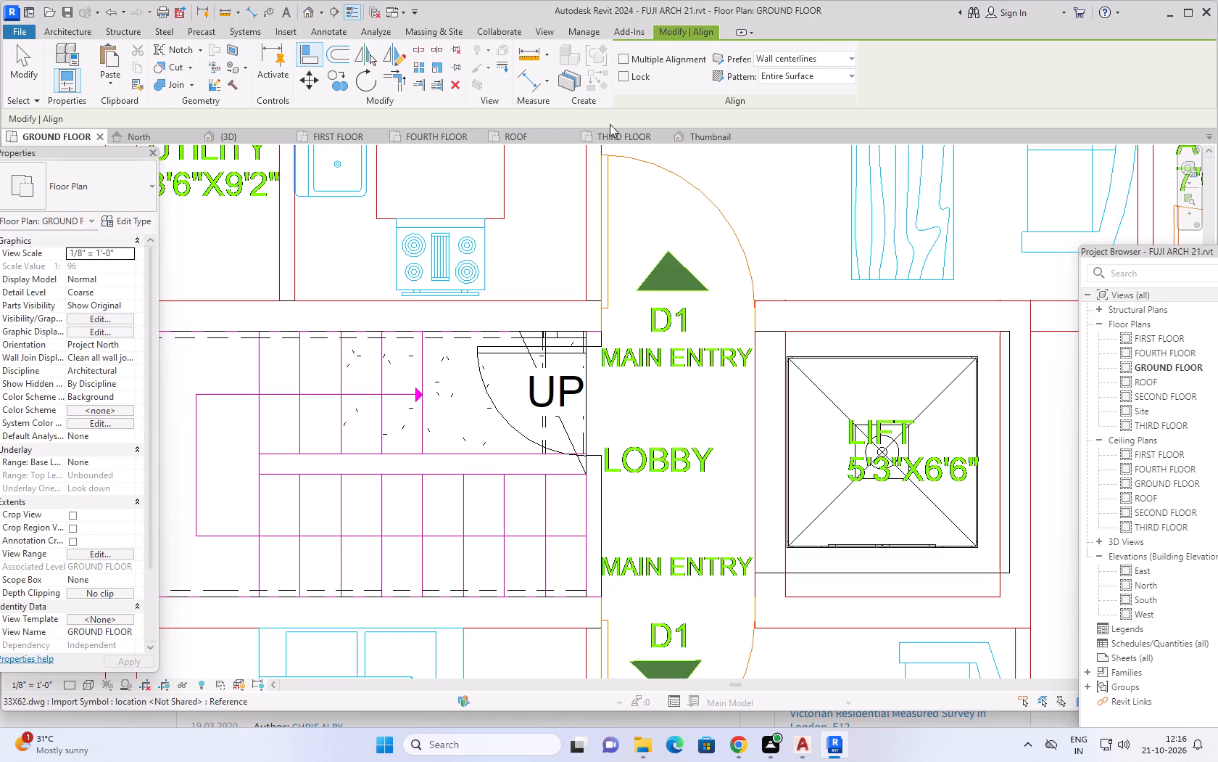
Check the lift's position from the front in the 3D view and within the shaft in the ground-floor plan.
left_click(240, 136)
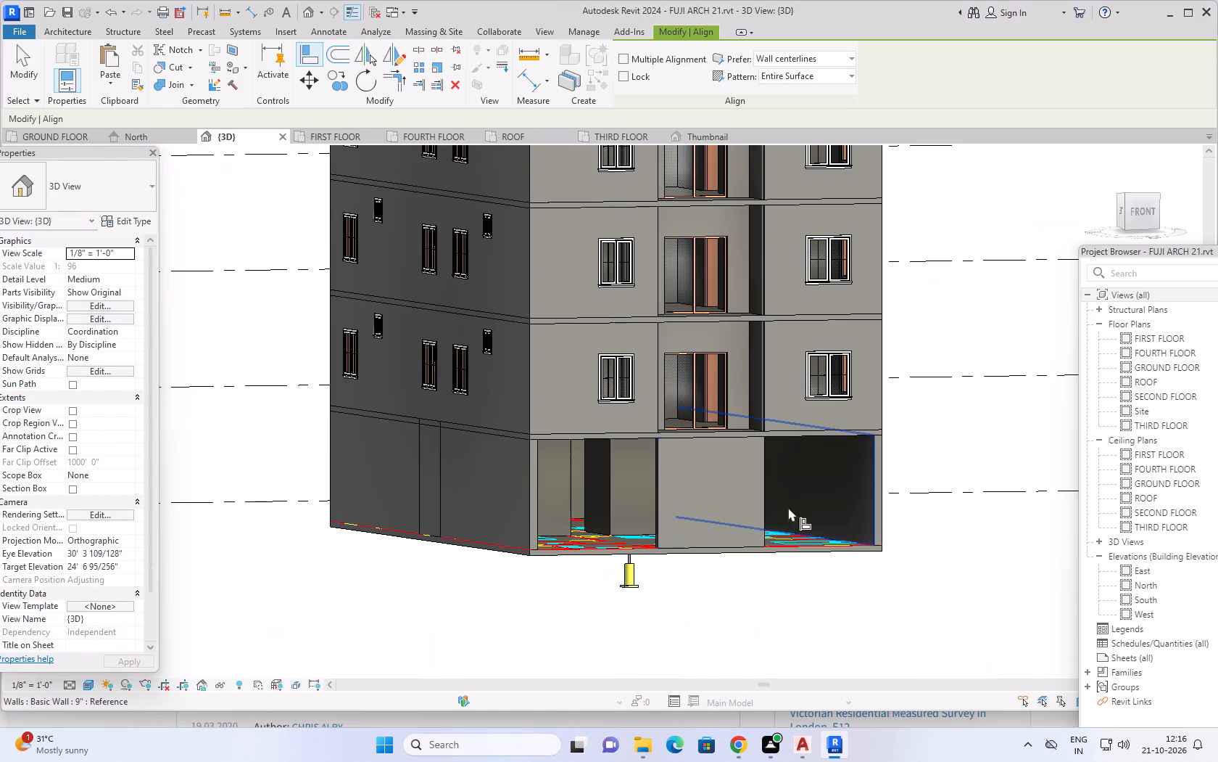
scroll(577, 490, "up", 7)
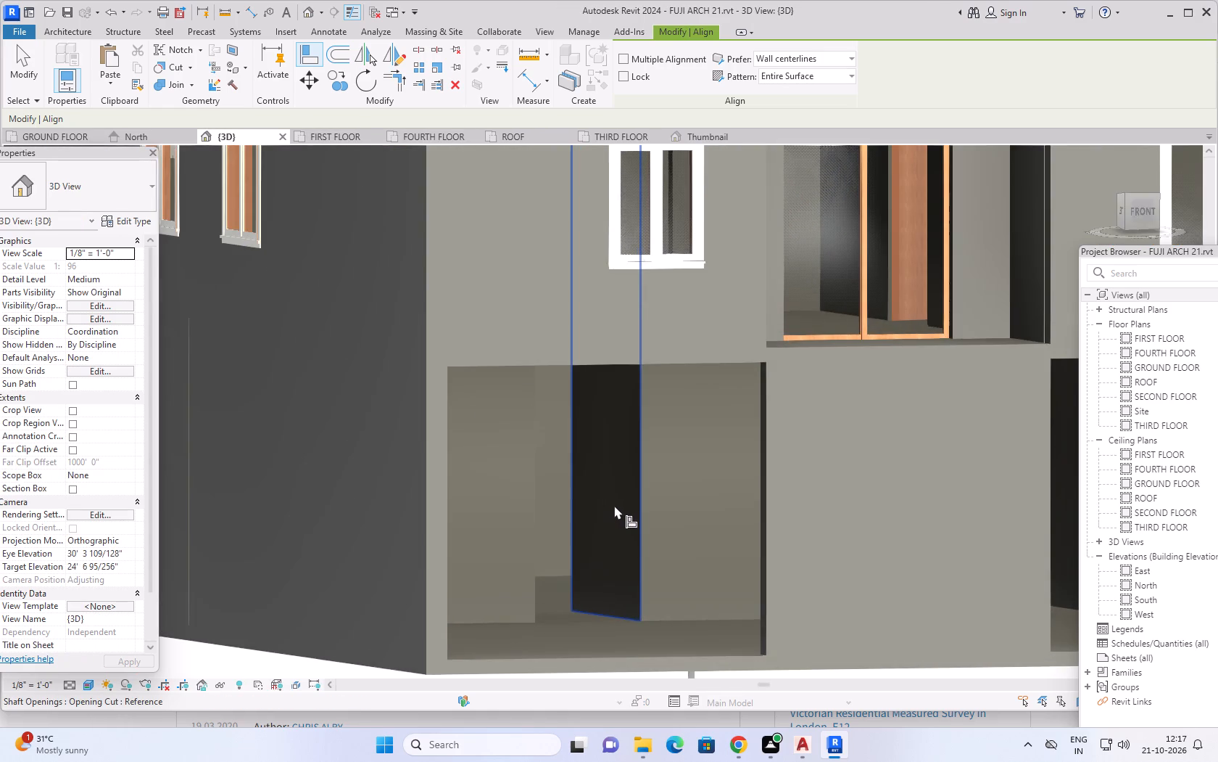
scroll(614, 505, "down", 3)
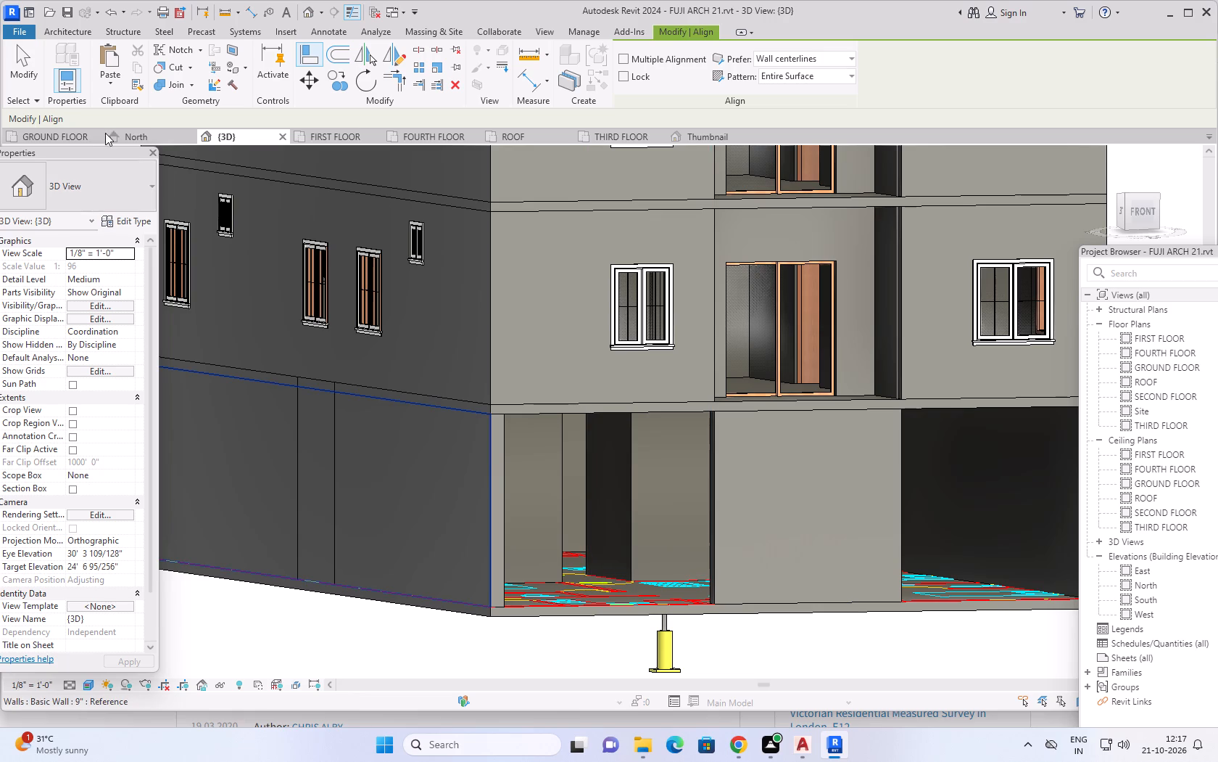
left_click(56, 130)
scroll(799, 416, "down", 1)
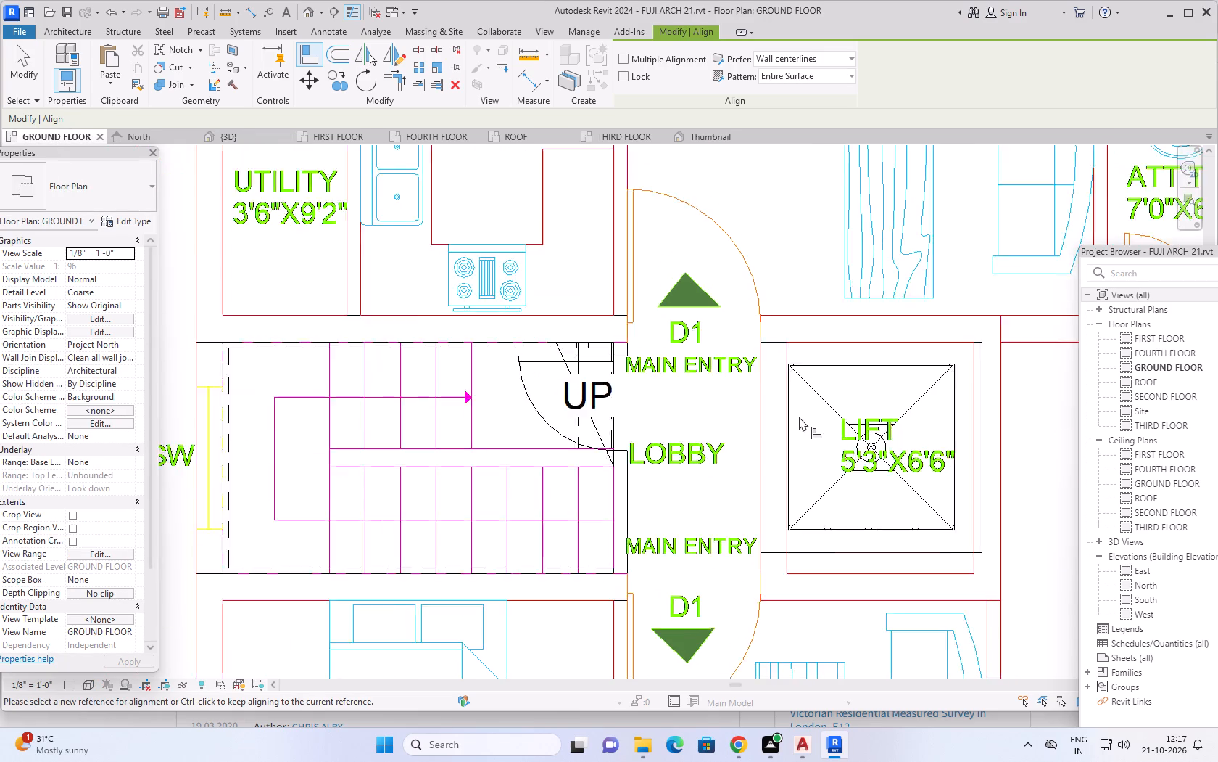
scroll(799, 417, "down", 1)
scroll(793, 408, "up", 6)
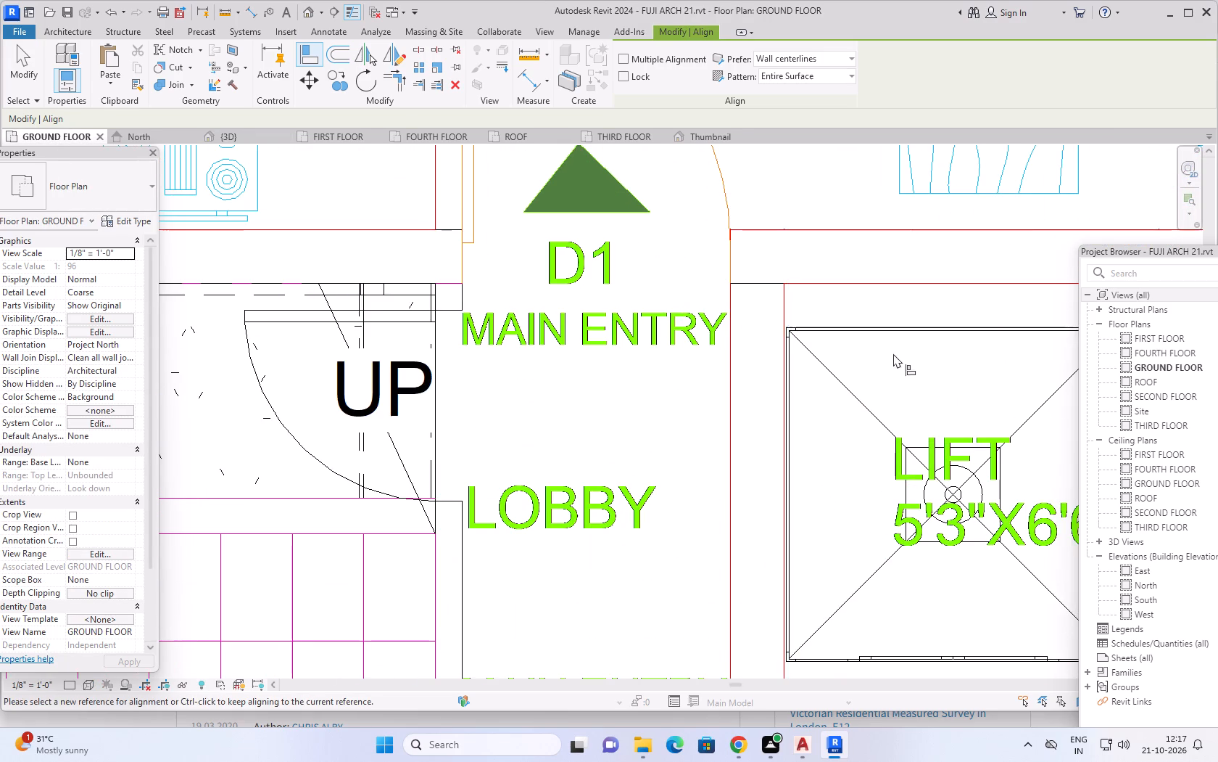
Examine the glass lift's fit against the lift shaft walls and lobby edge in the ground-floor plan.
scroll(896, 390, "down", 4)
scroll(932, 523, "down", 1)
middle_click_drag(937, 522, 898, 512)
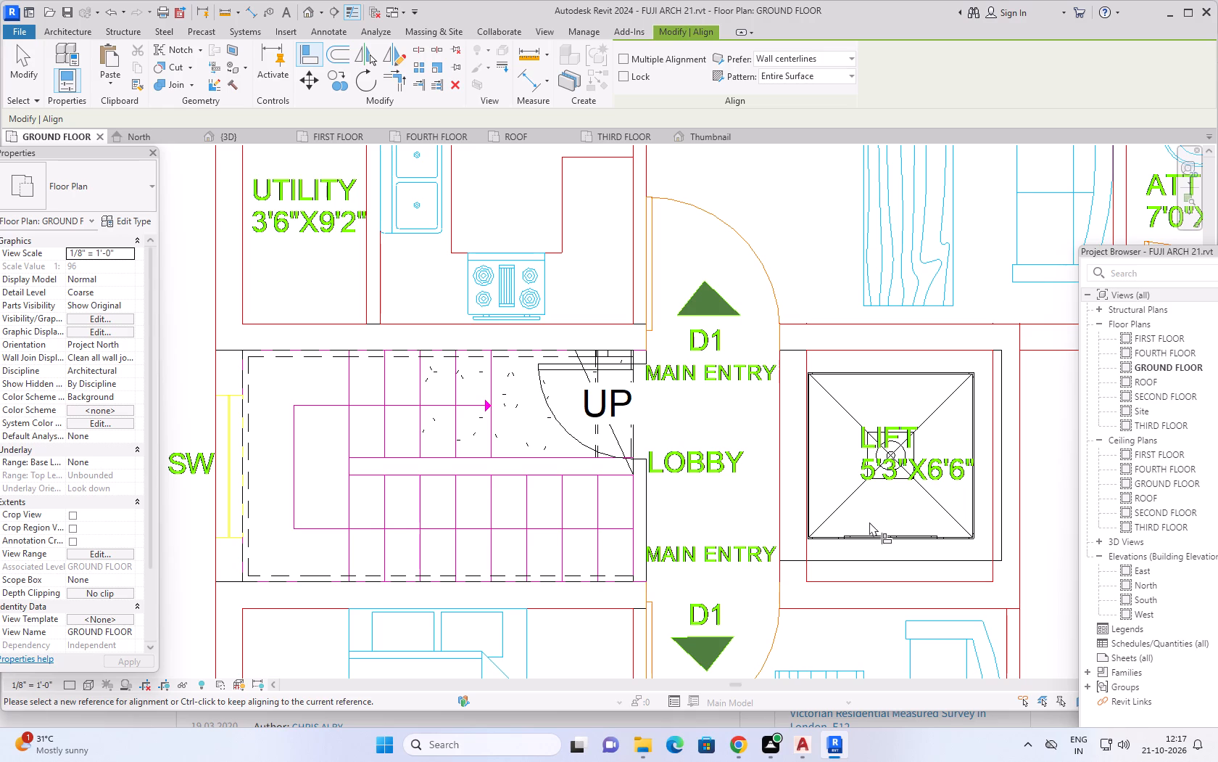
key("Escape")
key("Escape")
key("Escape")
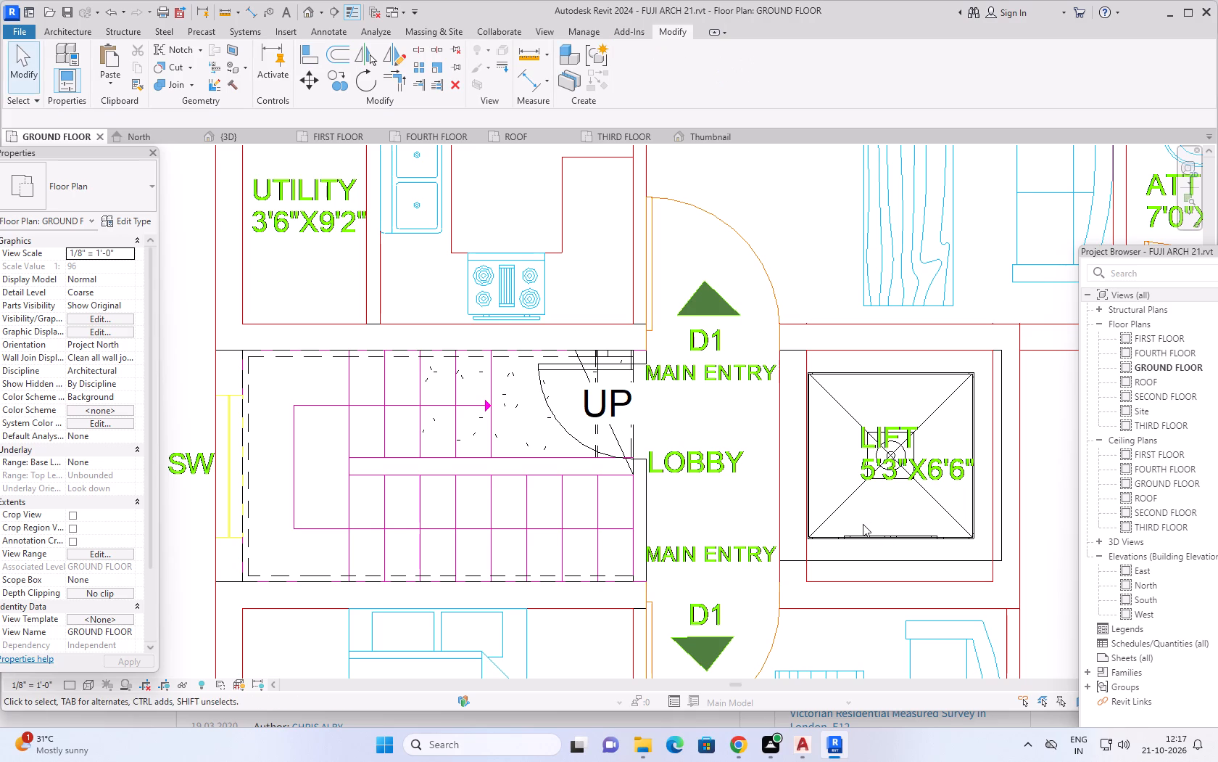
key("Escape")
left_click(882, 538)
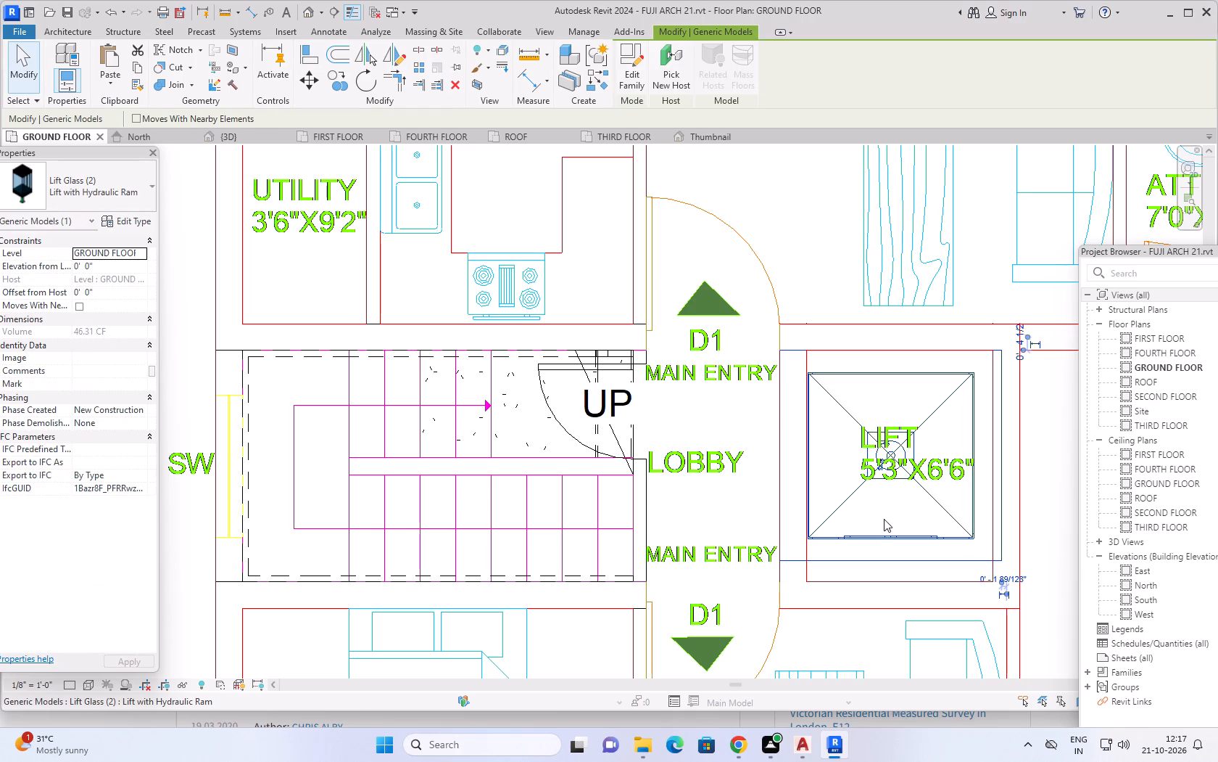
key("Escape")
key("Escape")
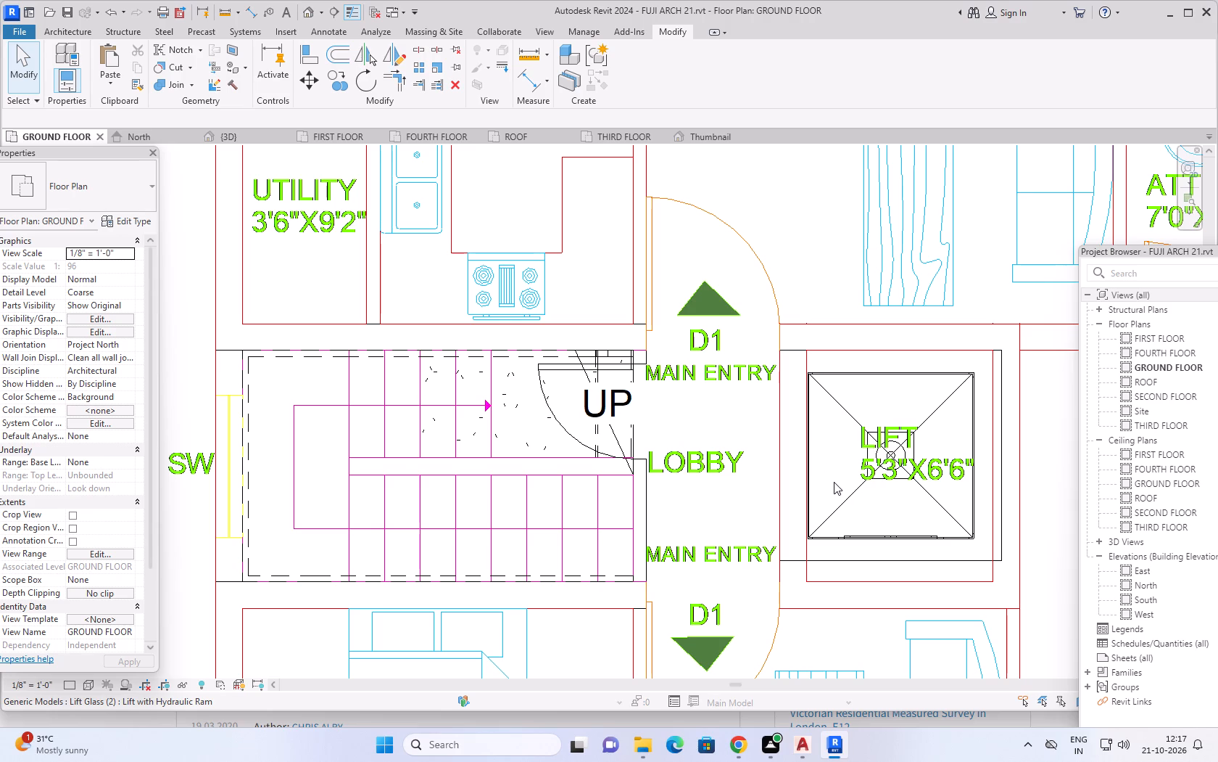
scroll(791, 444, "up", 4)
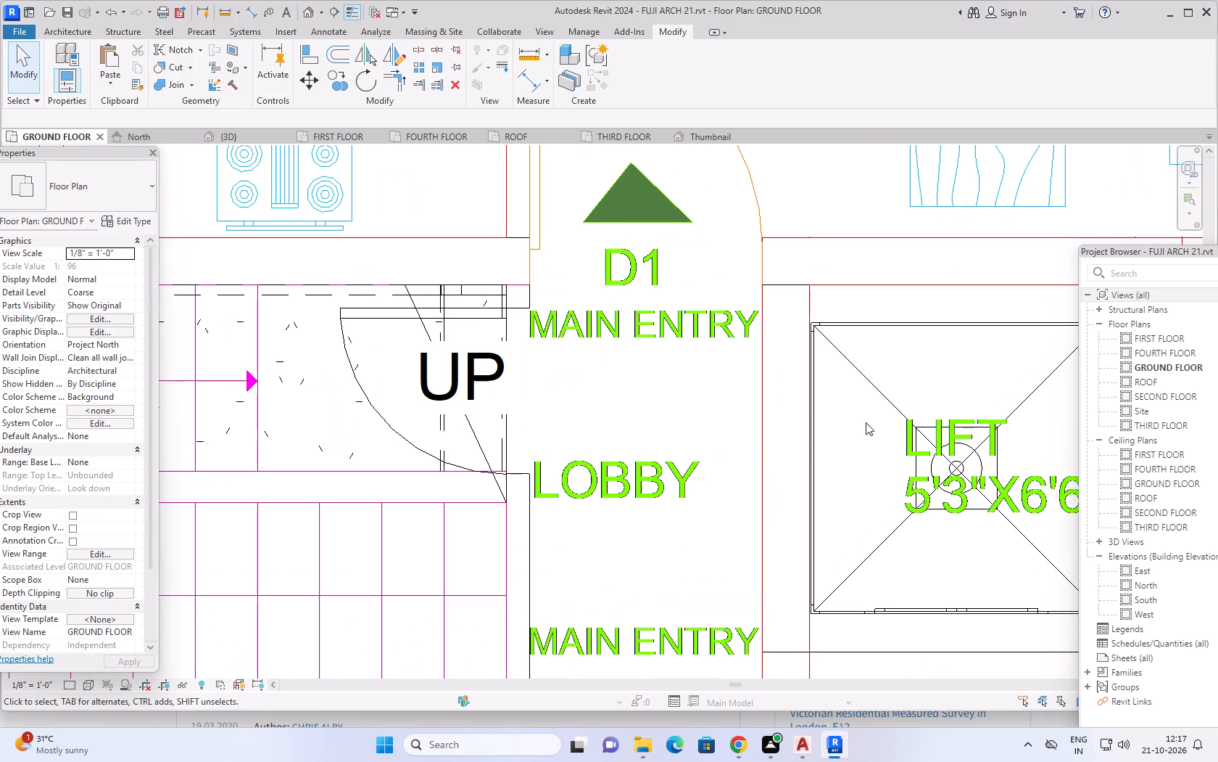
scroll(866, 420, "down", 5)
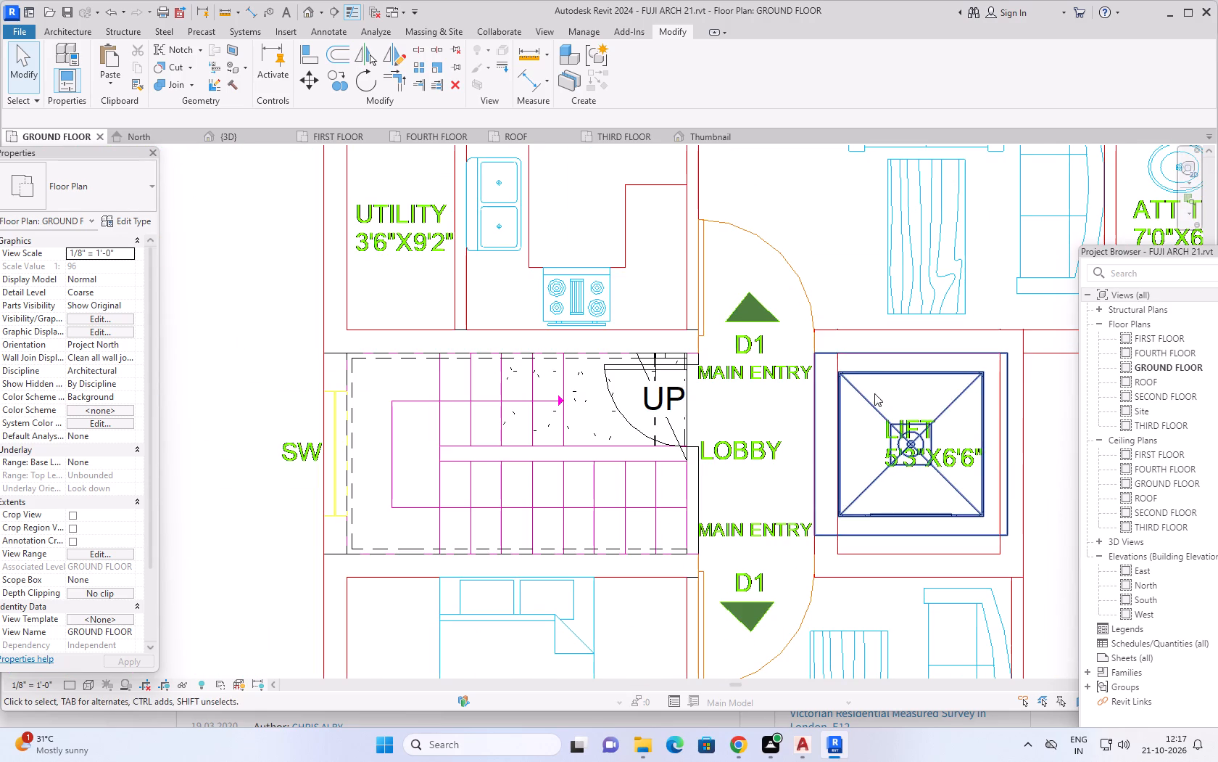
scroll(884, 393, "up", 7)
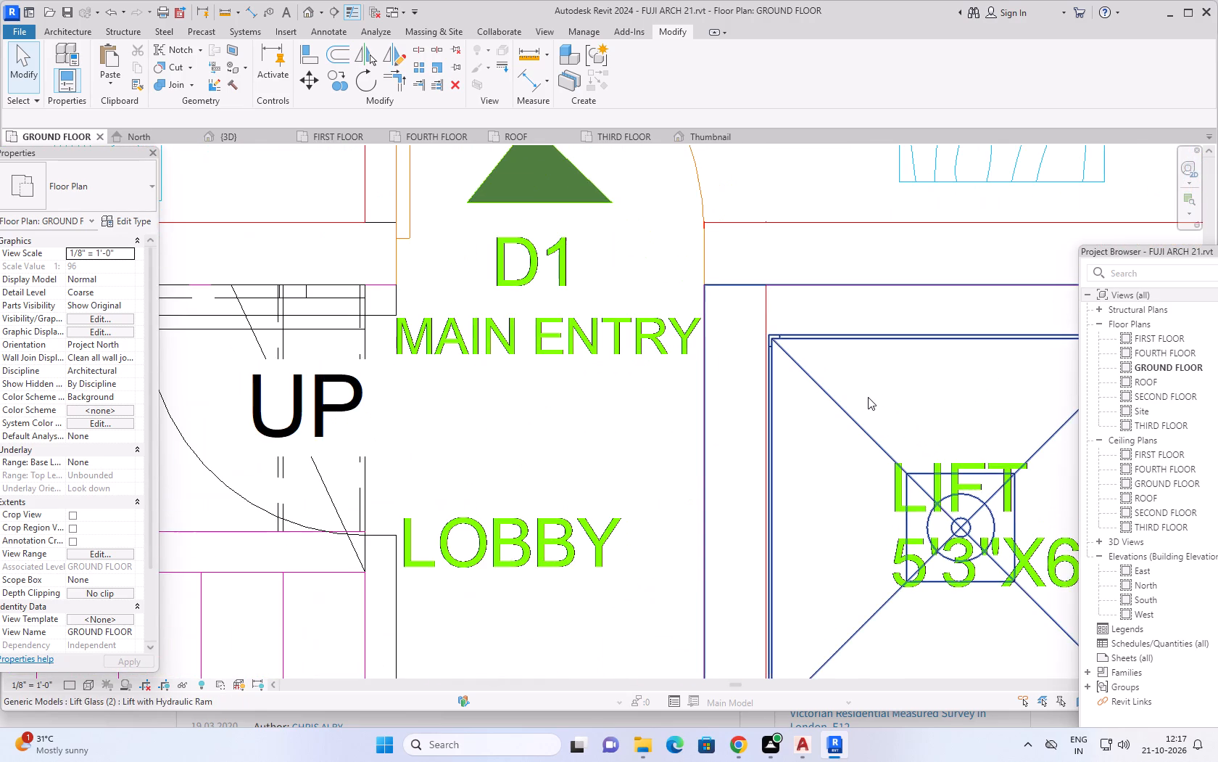
middle_click_drag(869, 395, 757, 421)
scroll(761, 416, "down", 1)
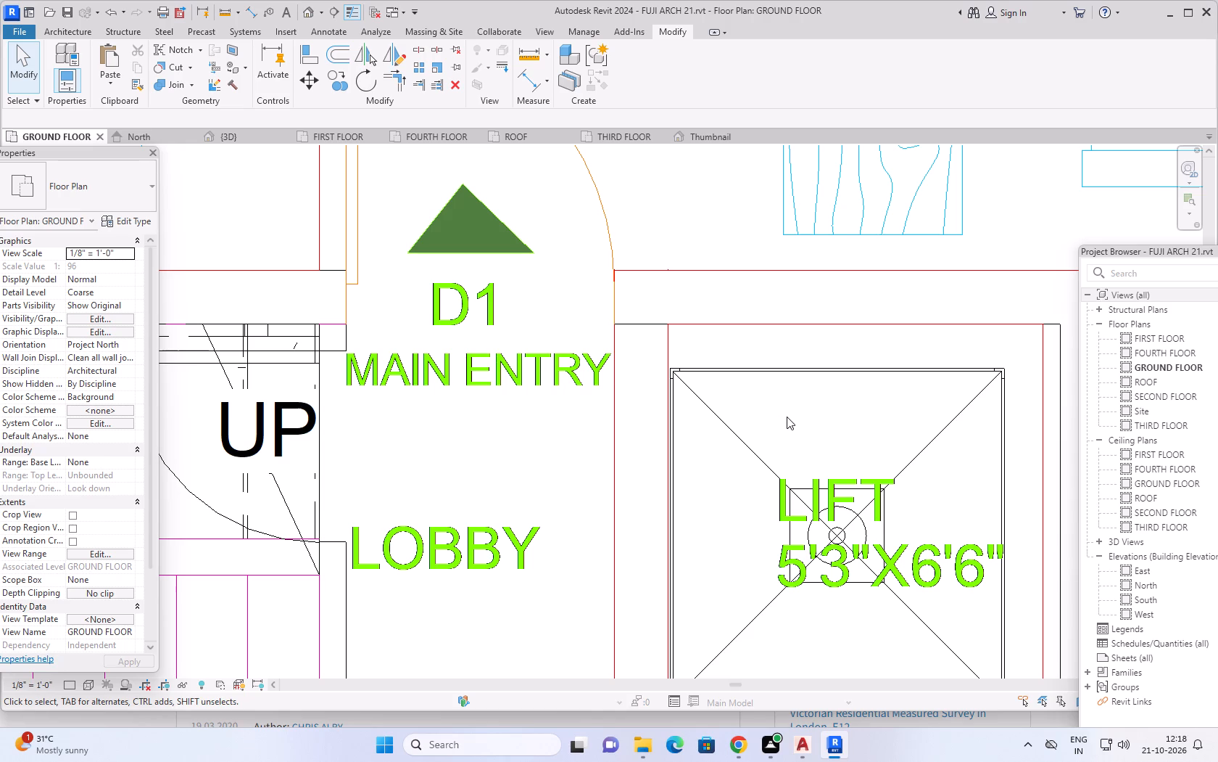
middle_click_drag(787, 417, 800, 387)
scroll(727, 421, "up", 2)
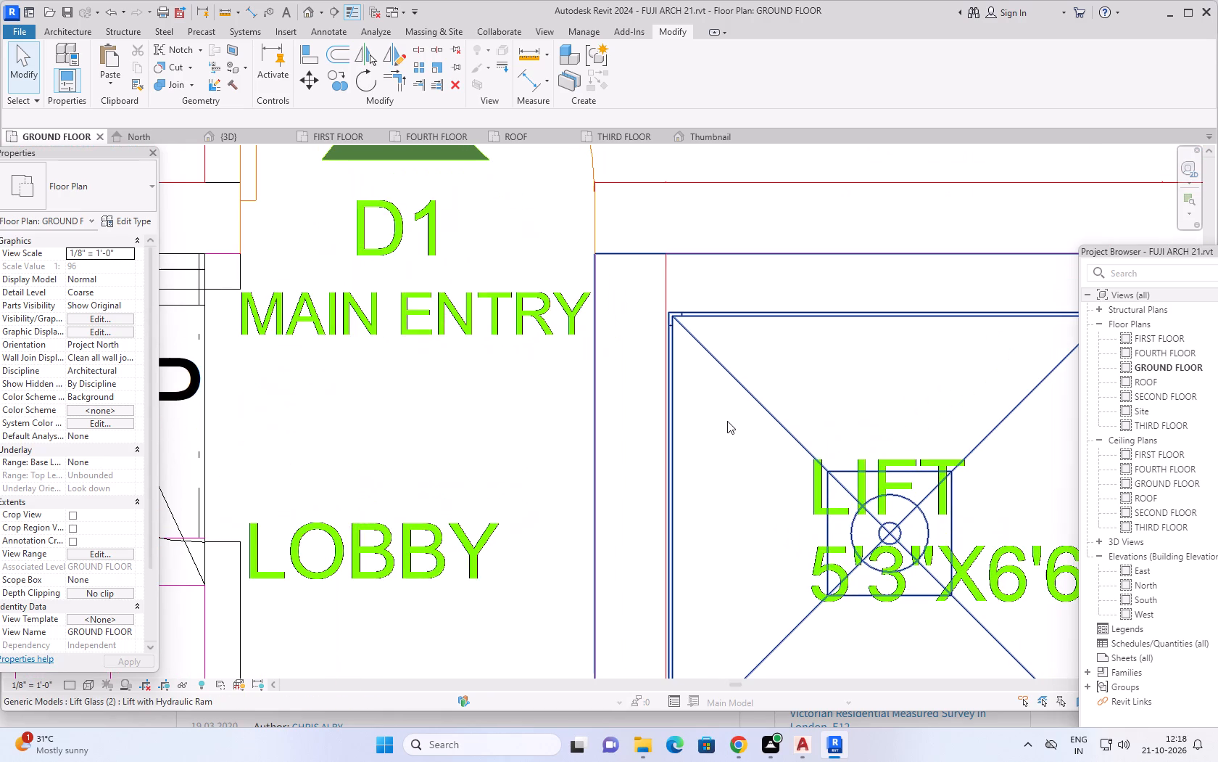
scroll(736, 420, "up", 2)
scroll(740, 422, "down", 6)
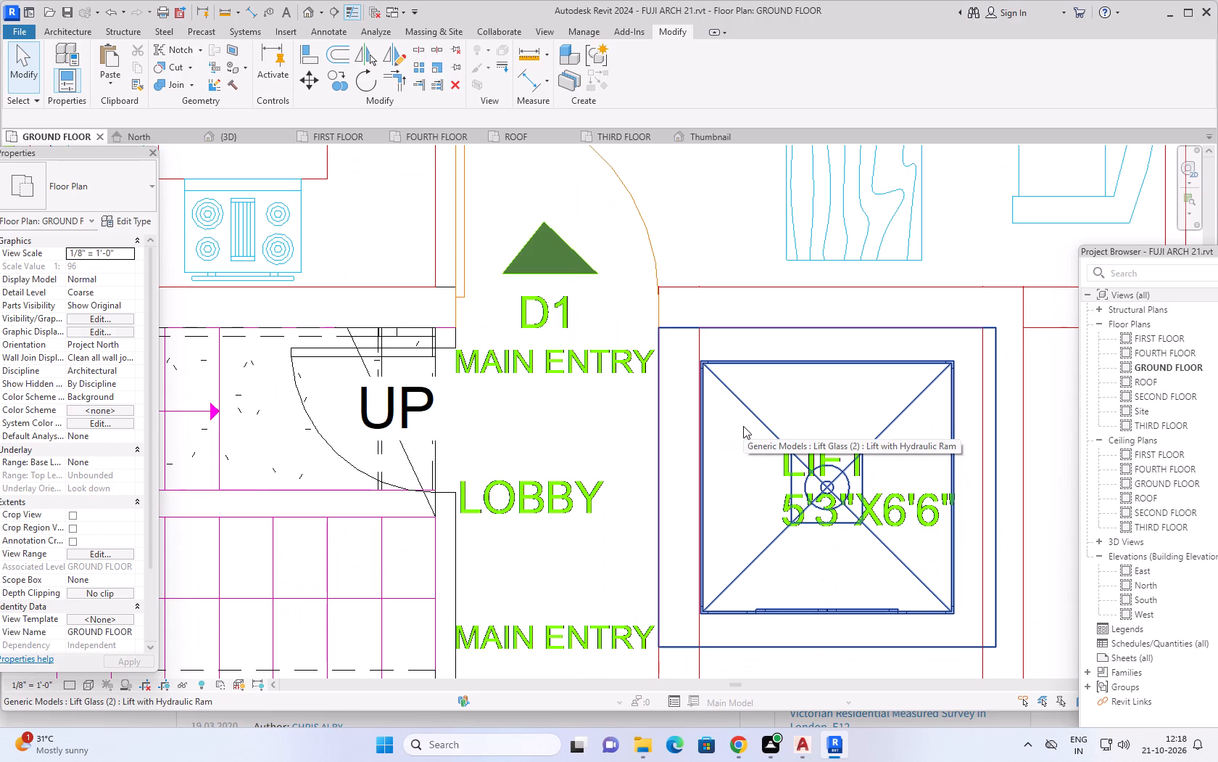
scroll(840, 445, "up", 1)
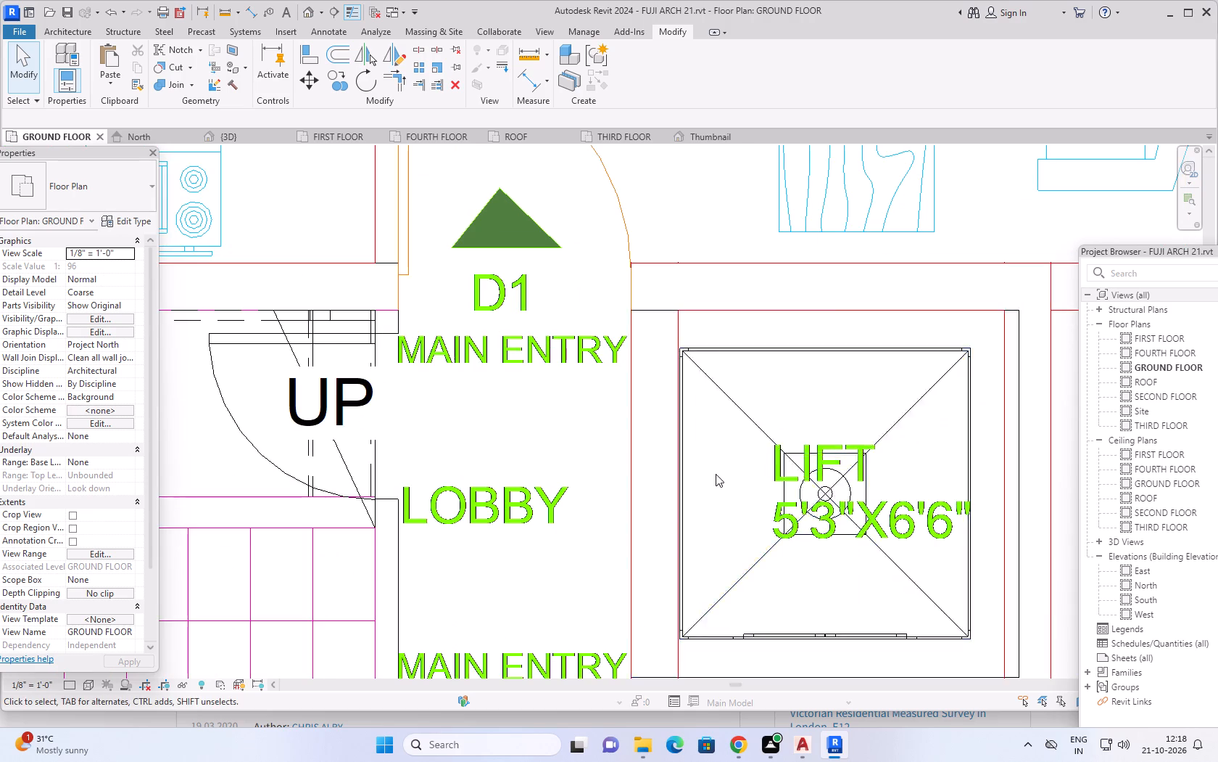
scroll(713, 476, "up", 1)
middle_click_drag(727, 456, 776, 477)
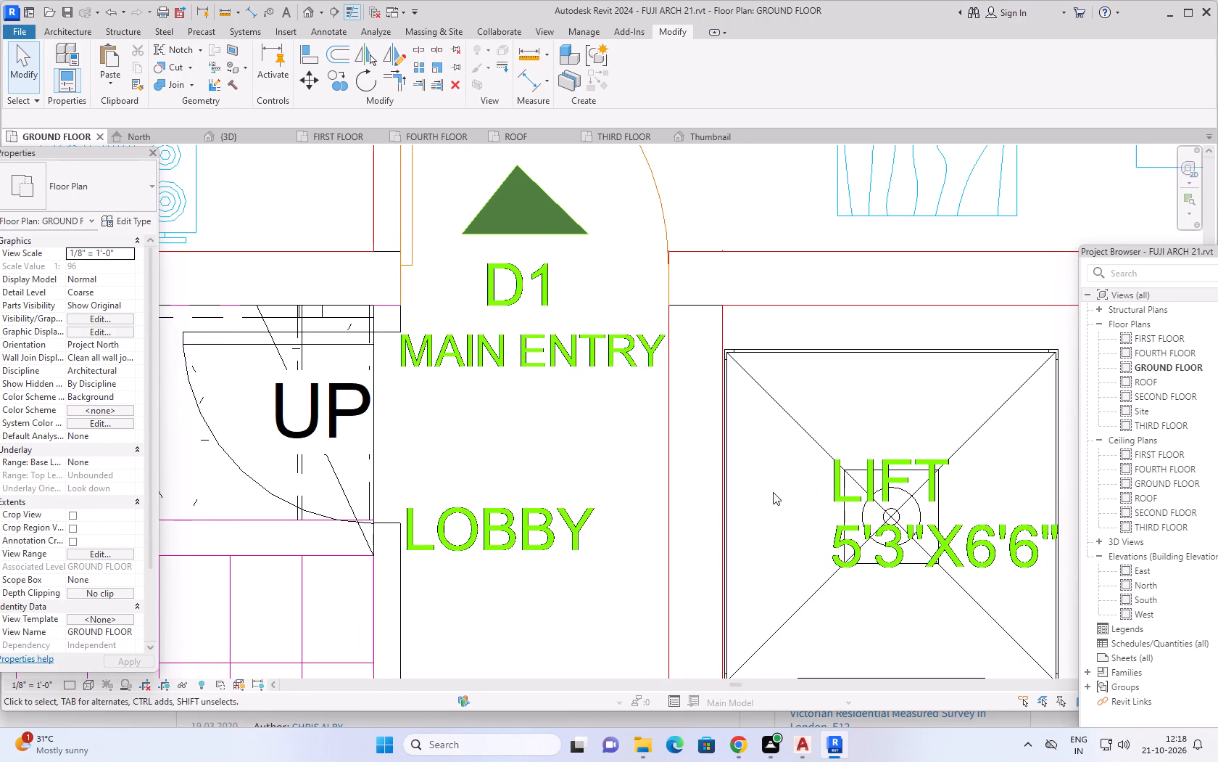
scroll(773, 492, "up", 1)
middle_click_drag(768, 494, 689, 498)
scroll(819, 437, "down", 2)
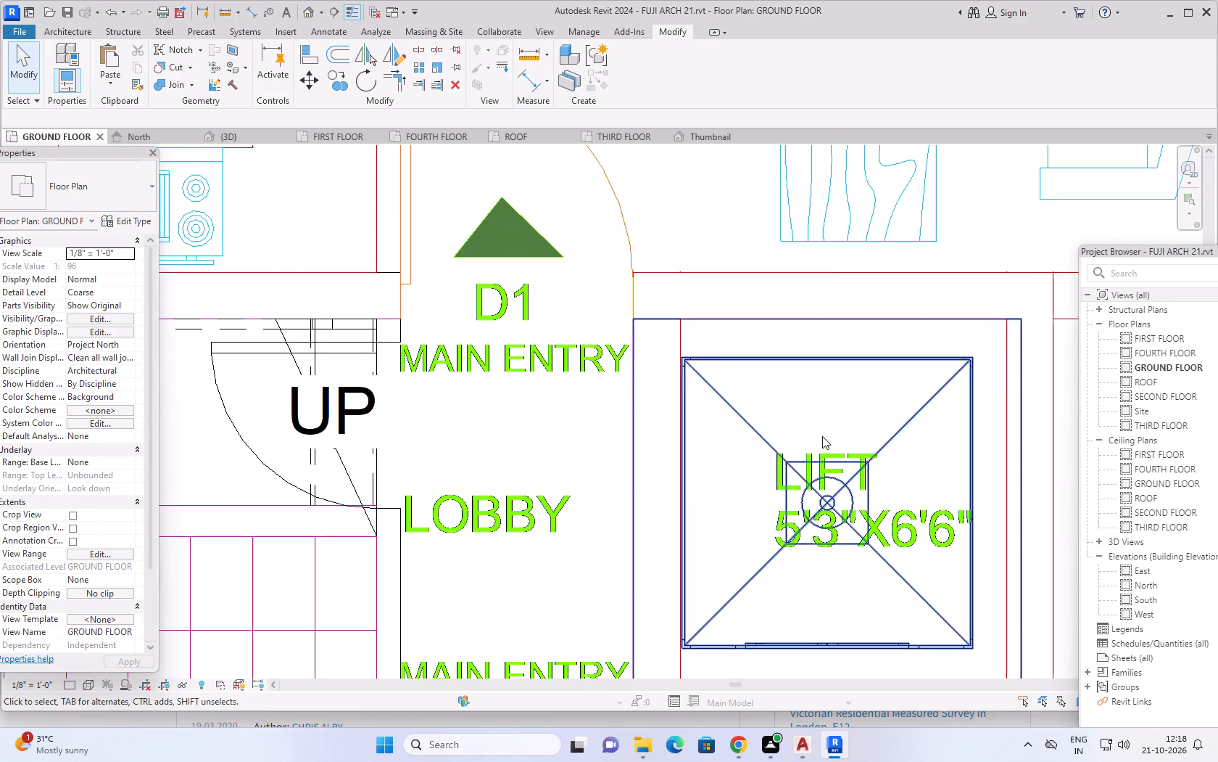
scroll(824, 436, "down", 2)
middle_click_drag(977, 652, 967, 626)
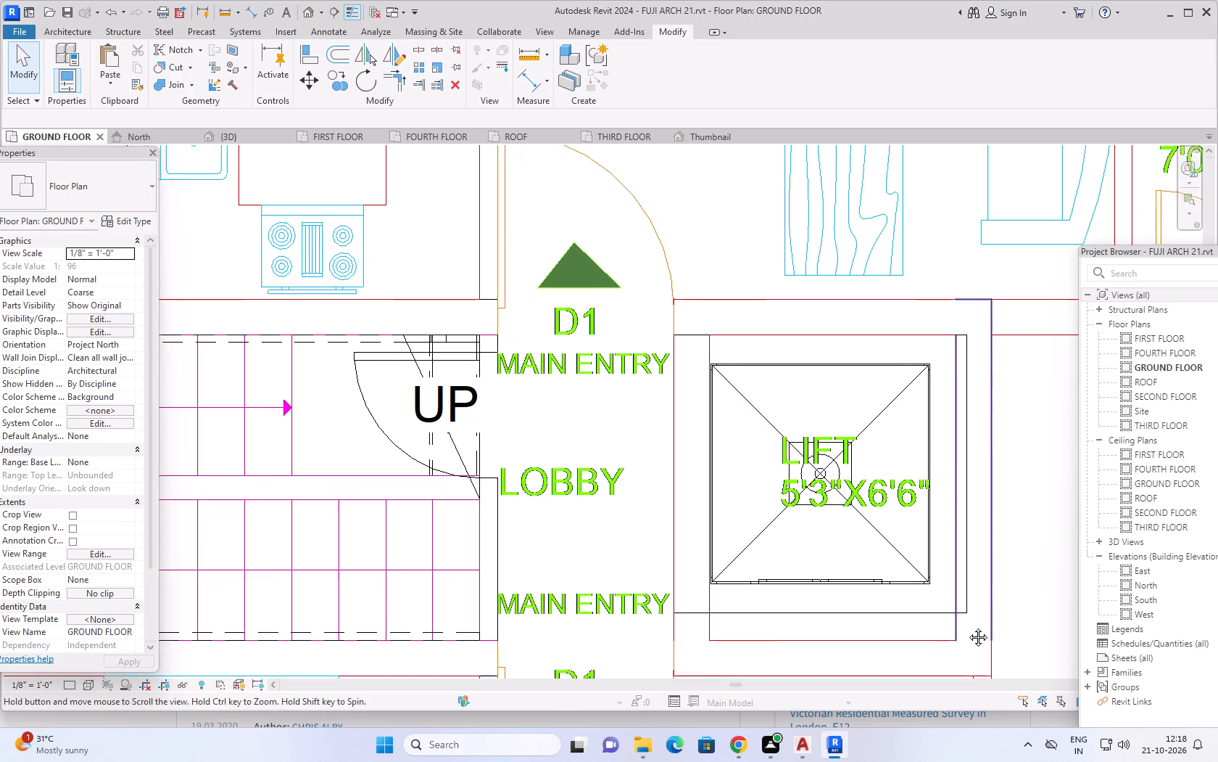
middle_click_drag(967, 626, 953, 568)
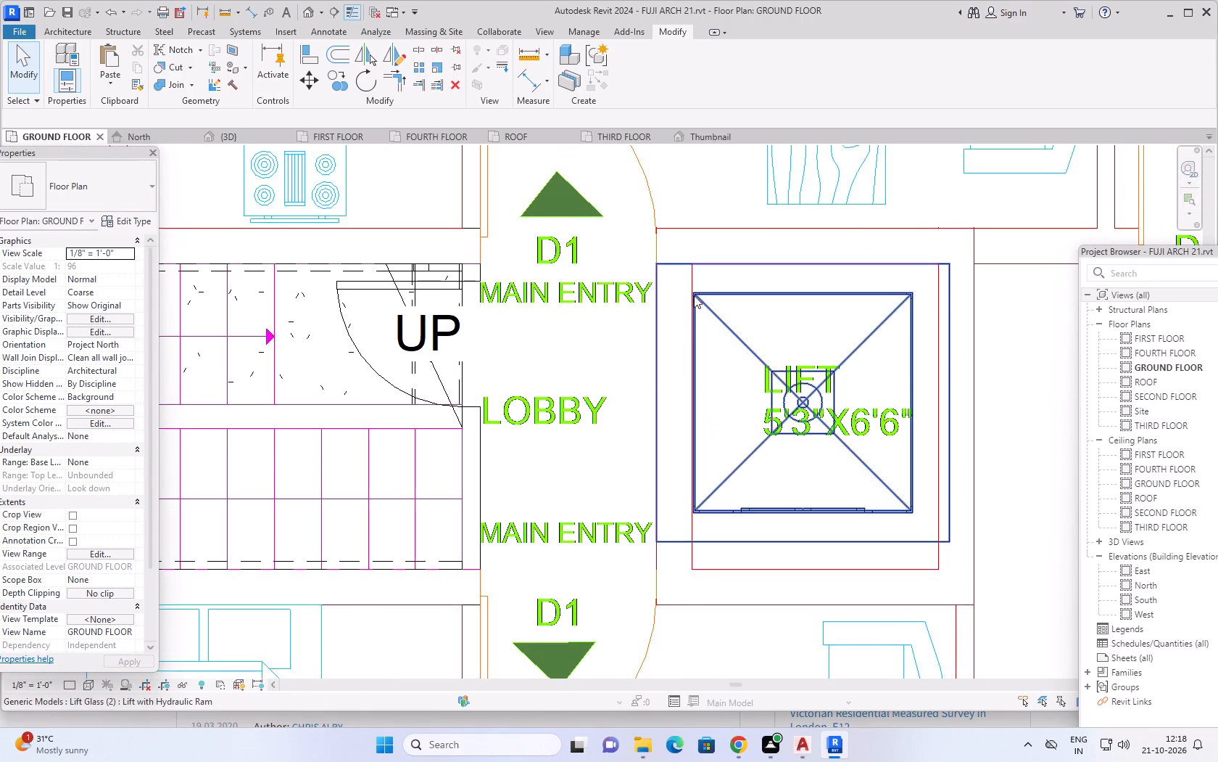
scroll(694, 295, "up", 4)
scroll(737, 287, "down", 4)
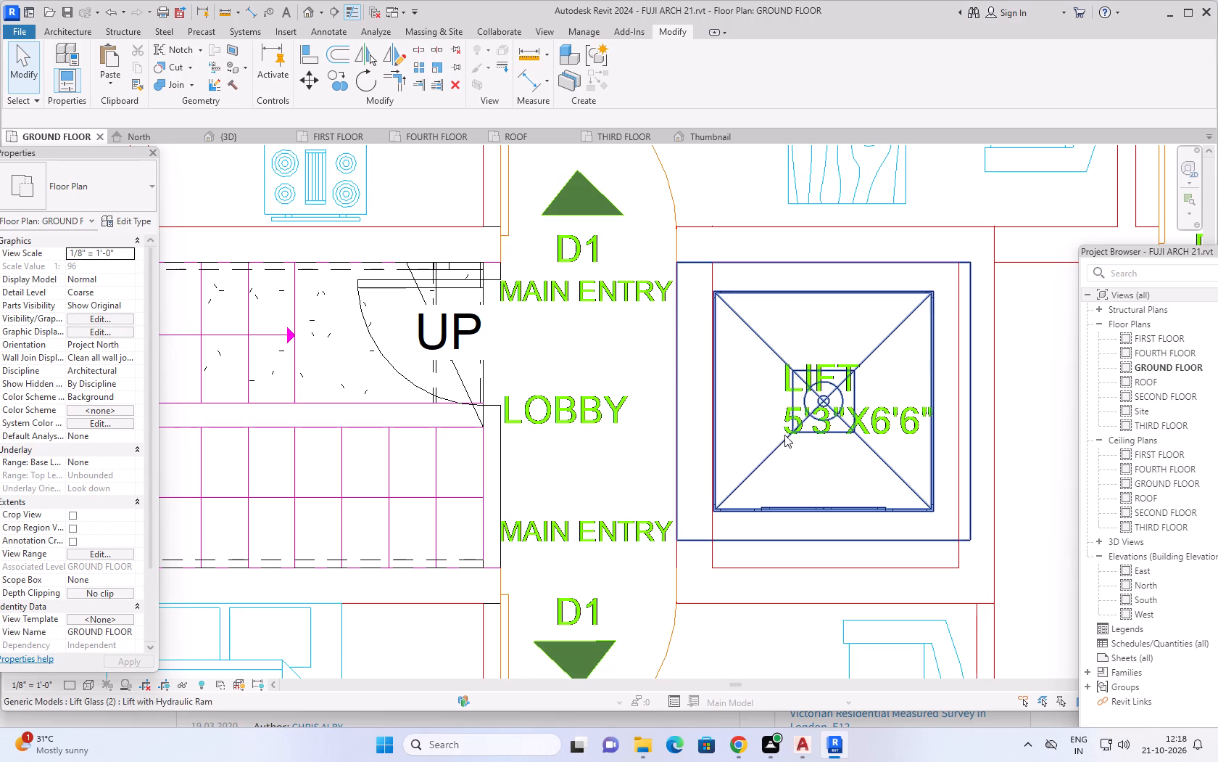
key("Escape")
key("Escape")
key("Escape")
key("Escape")
key("Escape")
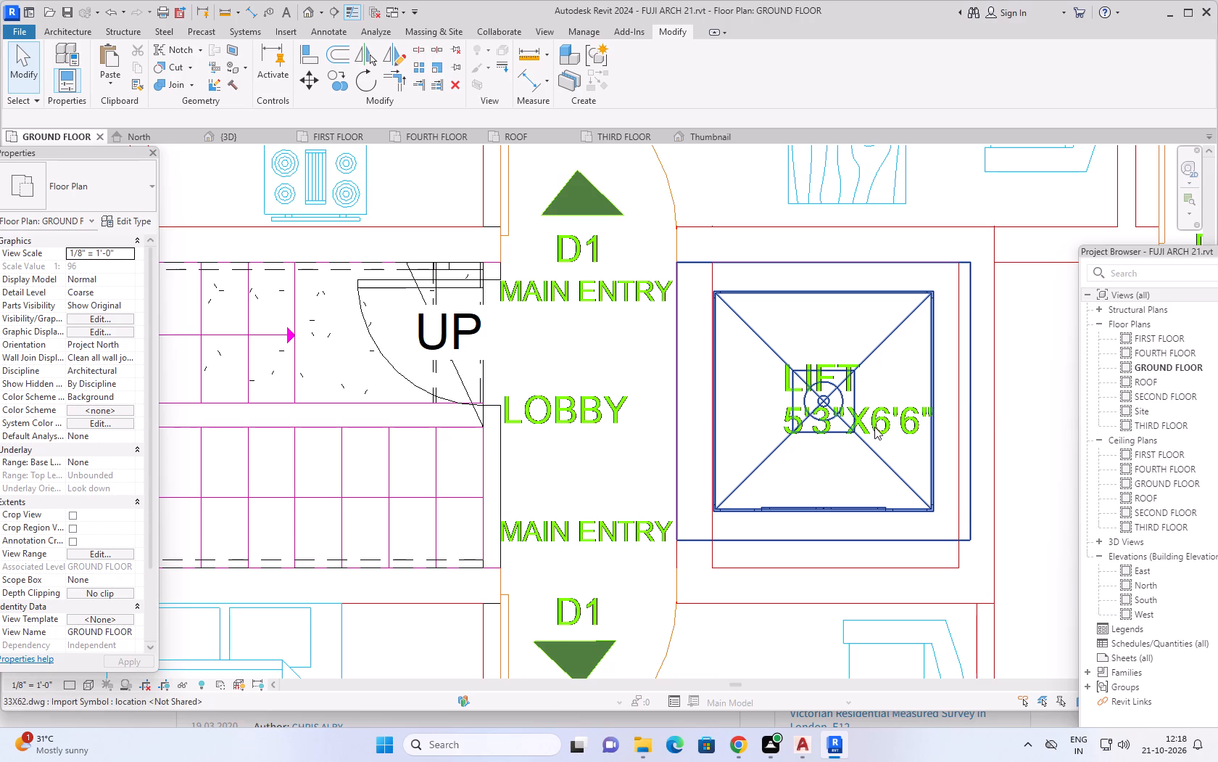
key("Escape")
Copy the ground-floor glass lift and paste it aligned to the FOURTH FLOOR level.
left_click(867, 443)
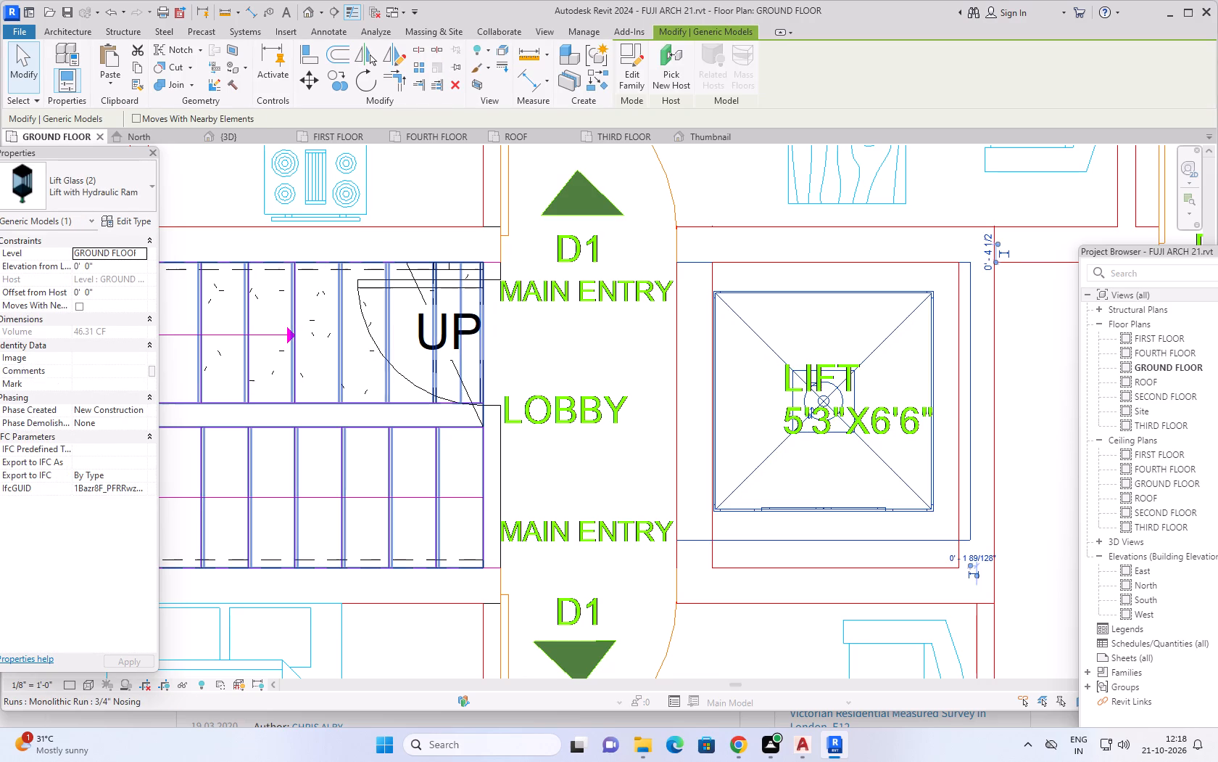
left_click(141, 67)
left_click(109, 86)
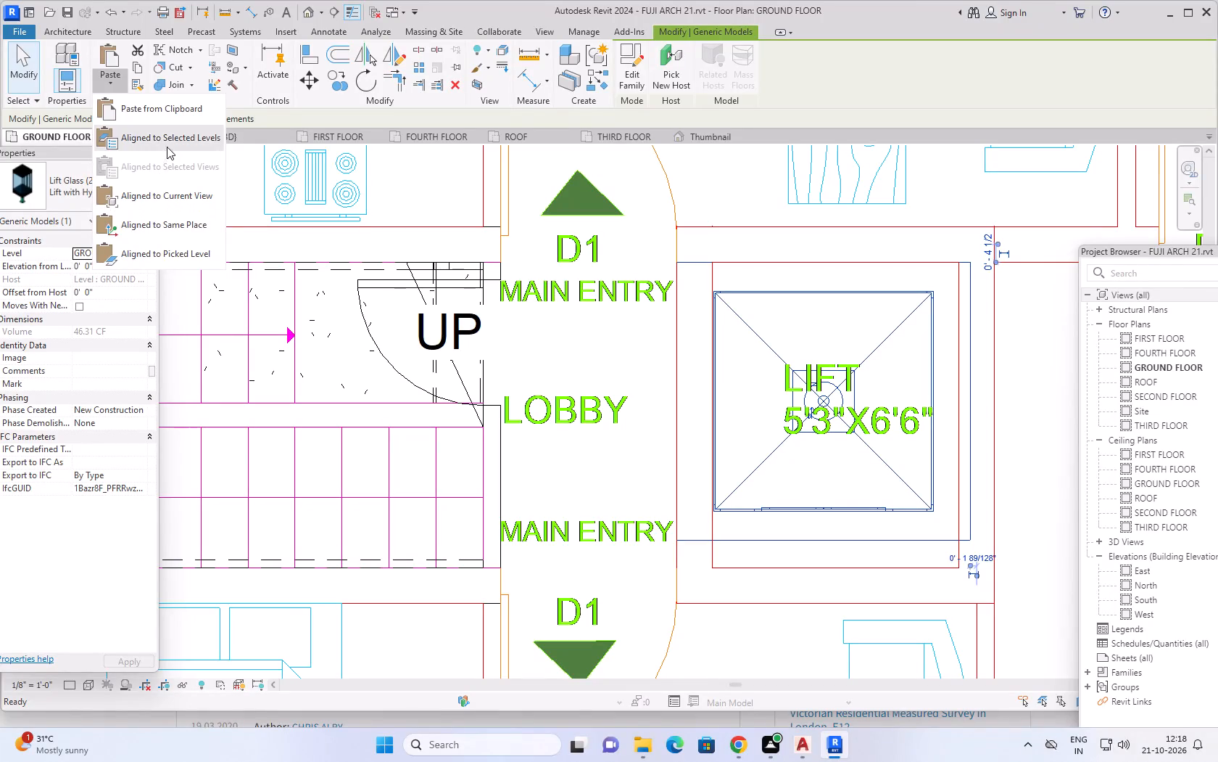
left_click(167, 147)
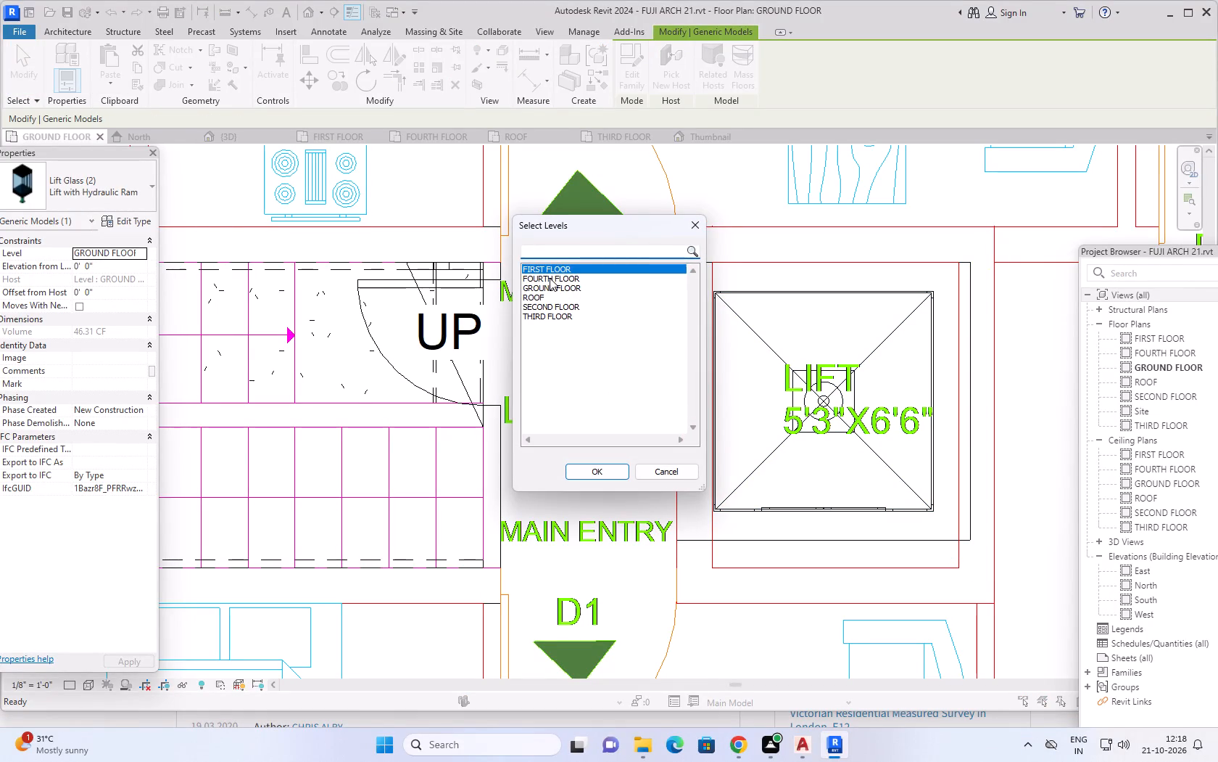
left_click(550, 278)
left_click(588, 470)
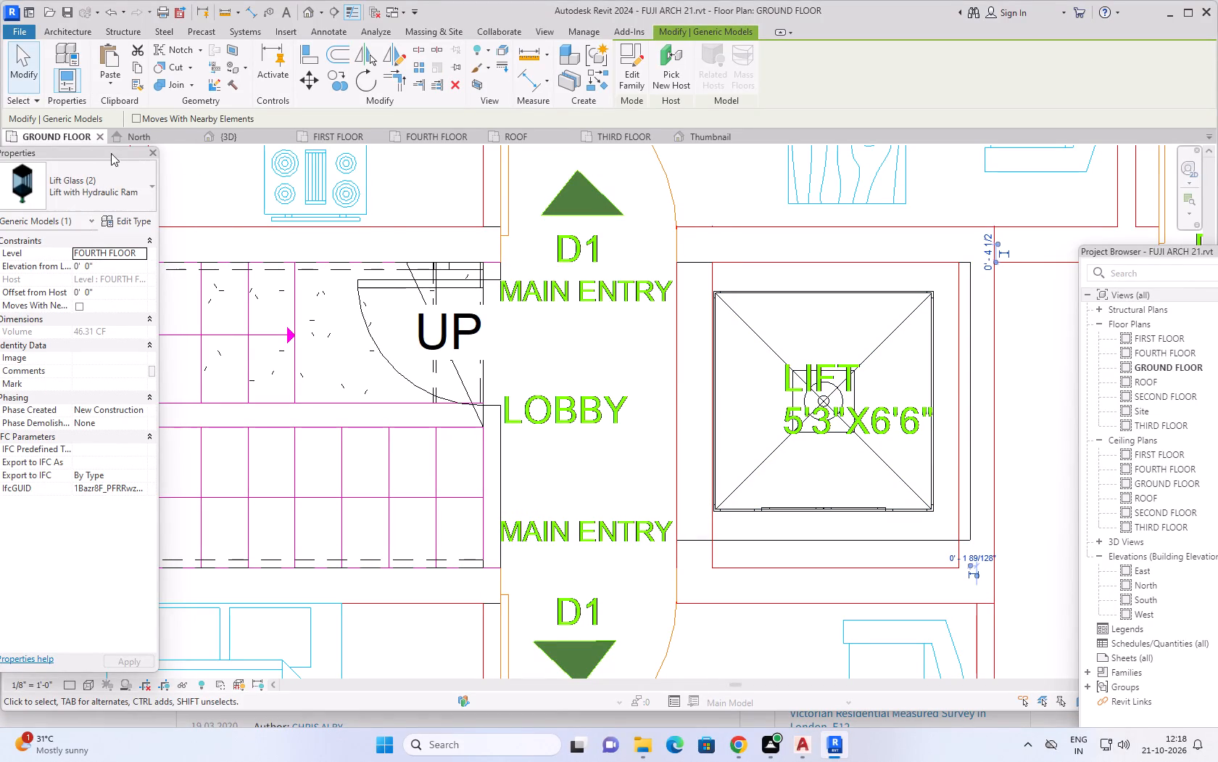
Examine the pasted lift's position relative to the rooftop lift shaft and stair cabin from several 3D angles.
left_click(240, 137)
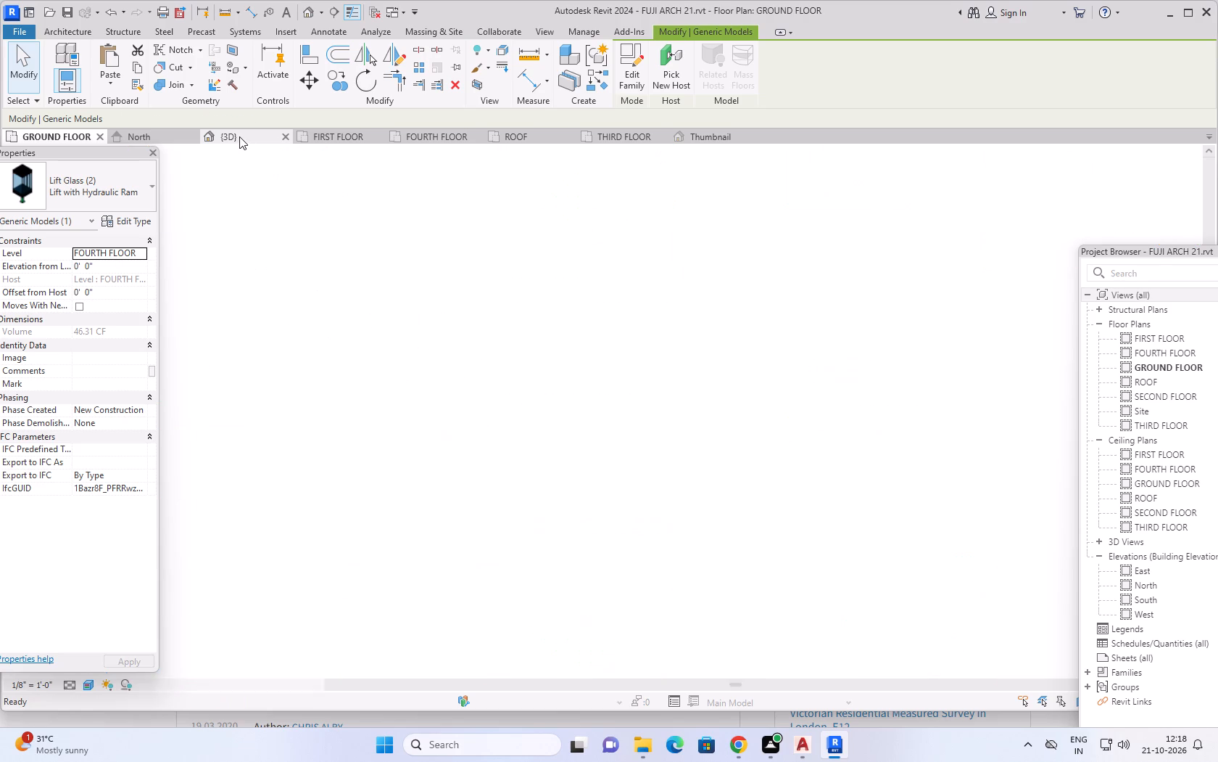
scroll(439, 562, "down", 3)
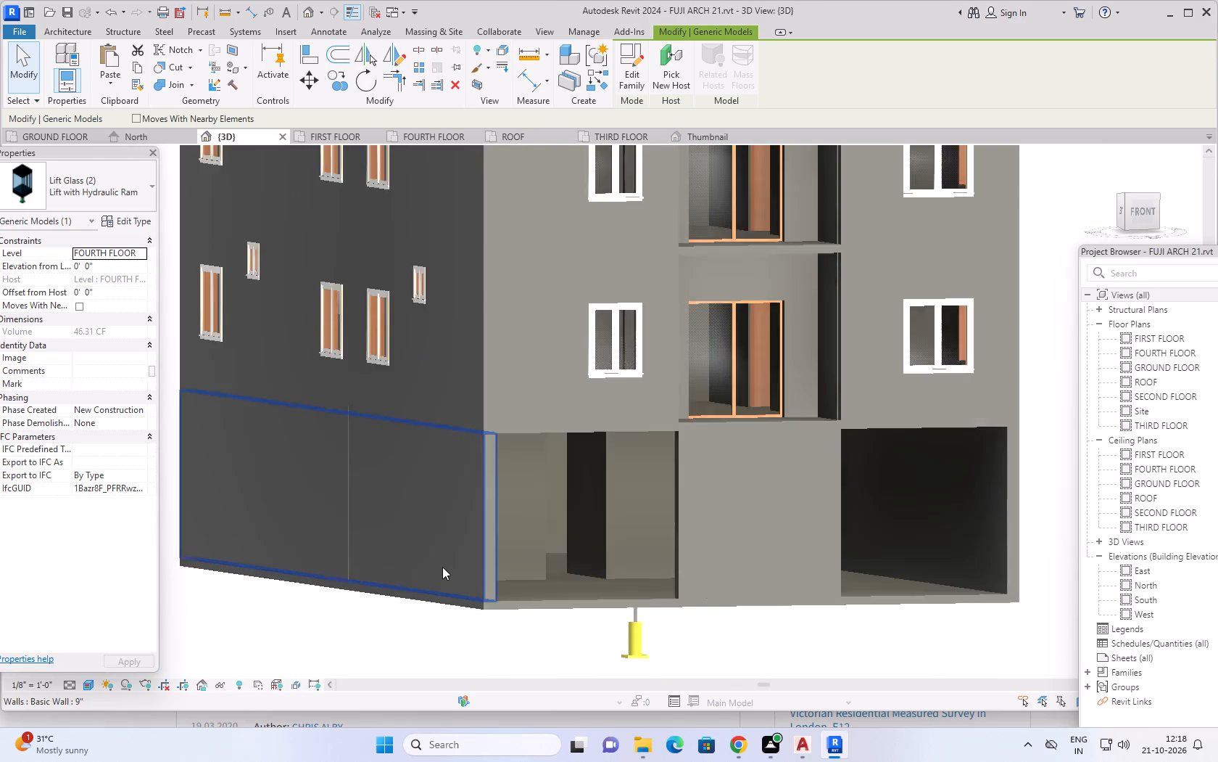
scroll(451, 560, "down", 5)
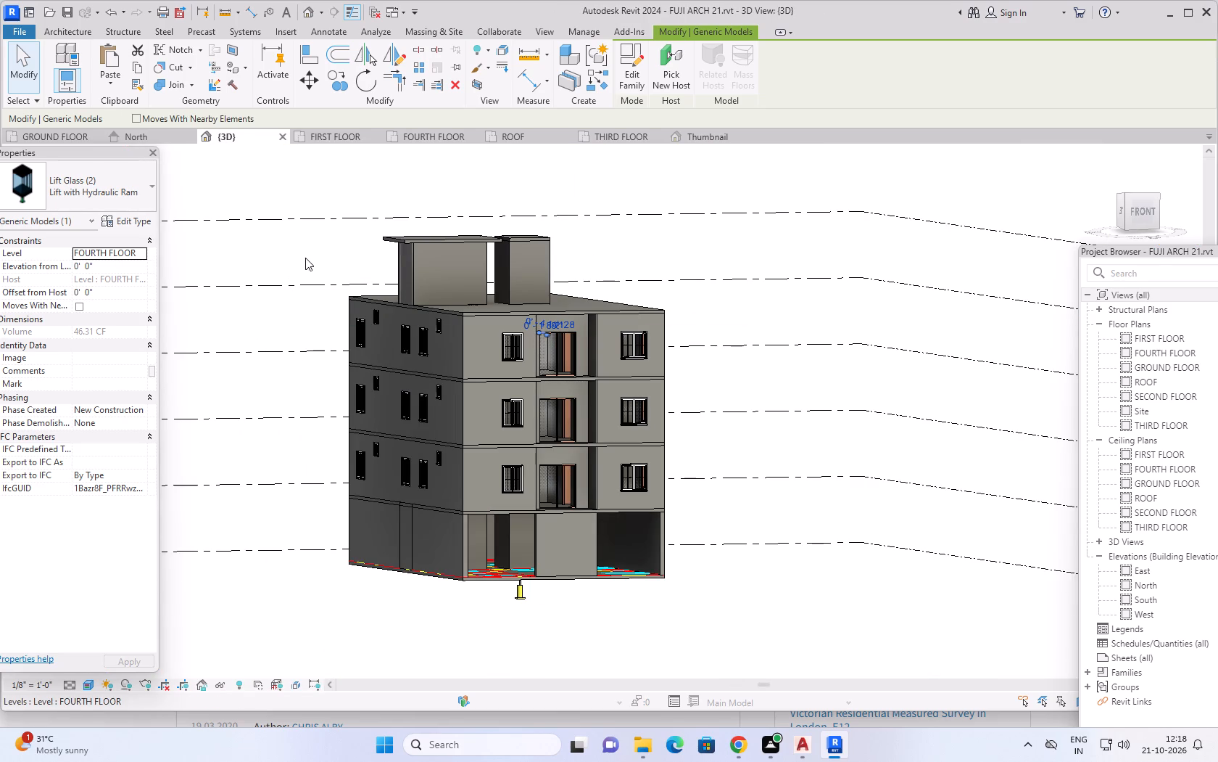
middle_click_drag(312, 248, 341, 412, "shift")
scroll(503, 283, "up", 7)
middle_click_drag(526, 310, 588, 232, "shift")
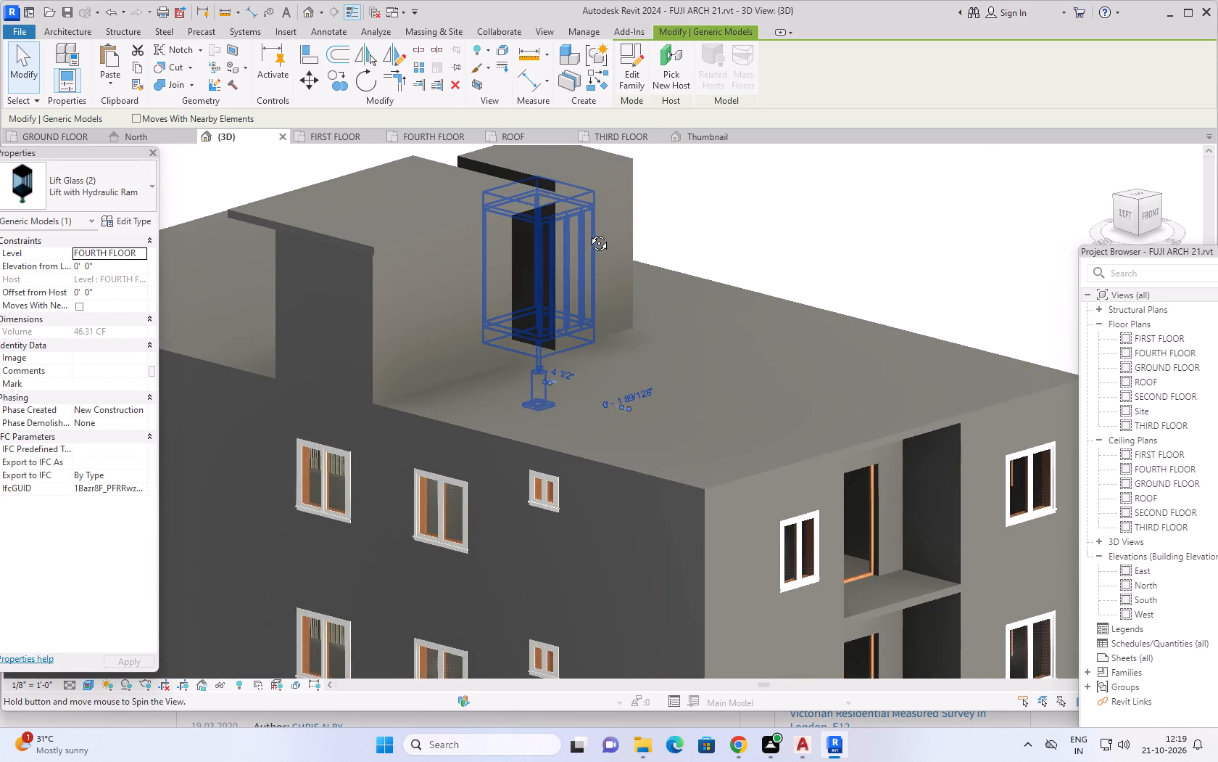
middle_click_drag(588, 232, 592, 231, "shift")
middle_click_drag(724, 216, 615, 245, "shift")
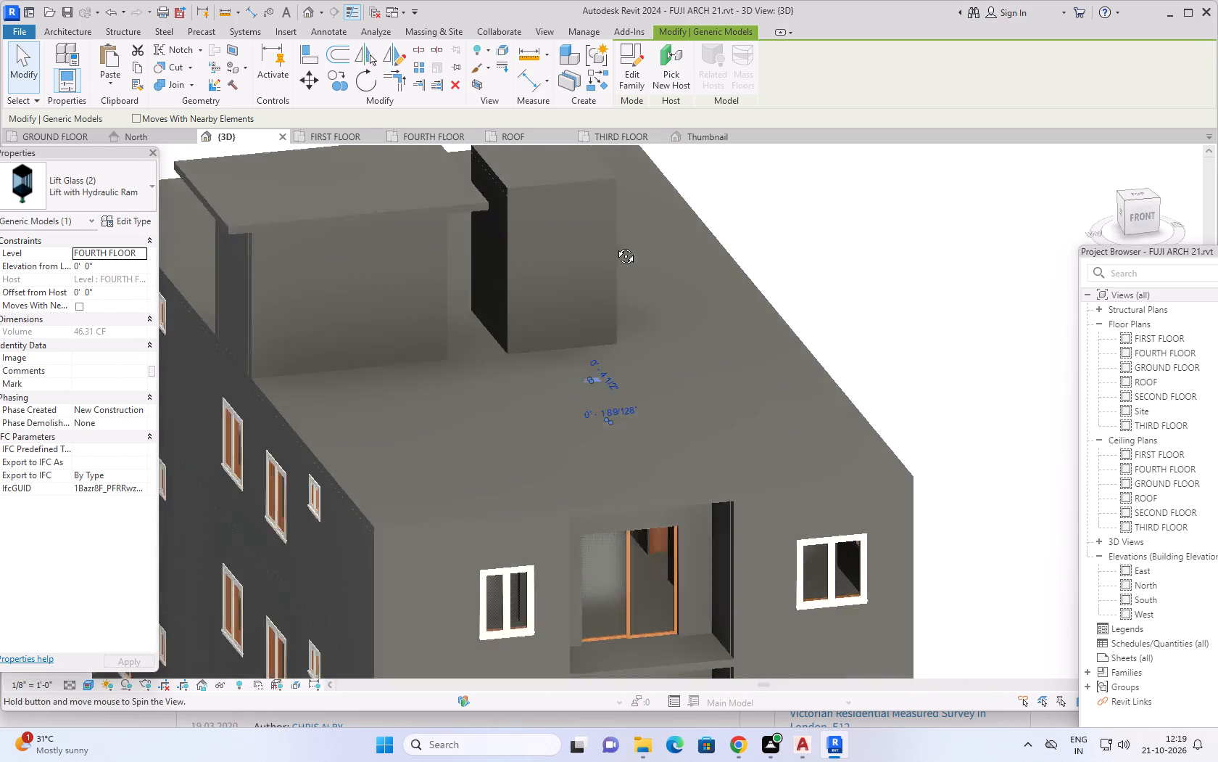
middle_click_drag(615, 245, 605, 220, "shift")
middle_click_drag(541, 270, 593, 262, "shift")
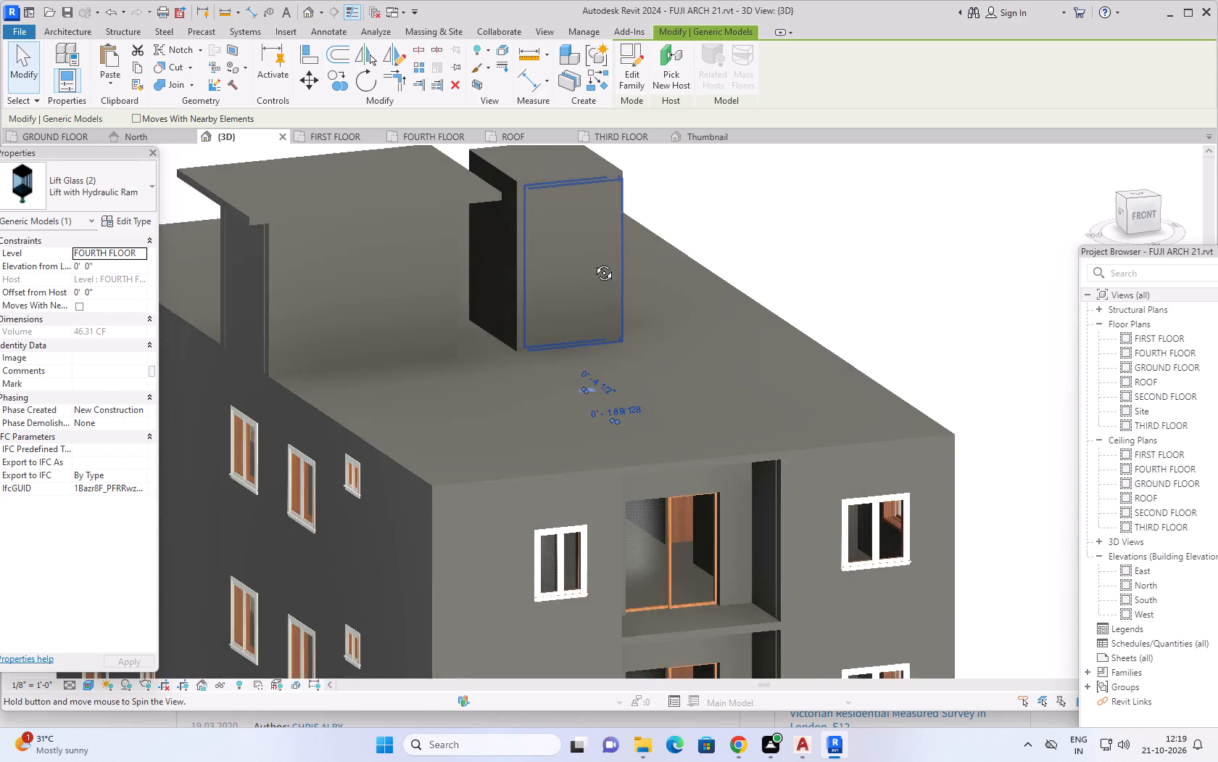
middle_click_drag(593, 262, 610, 255, "shift")
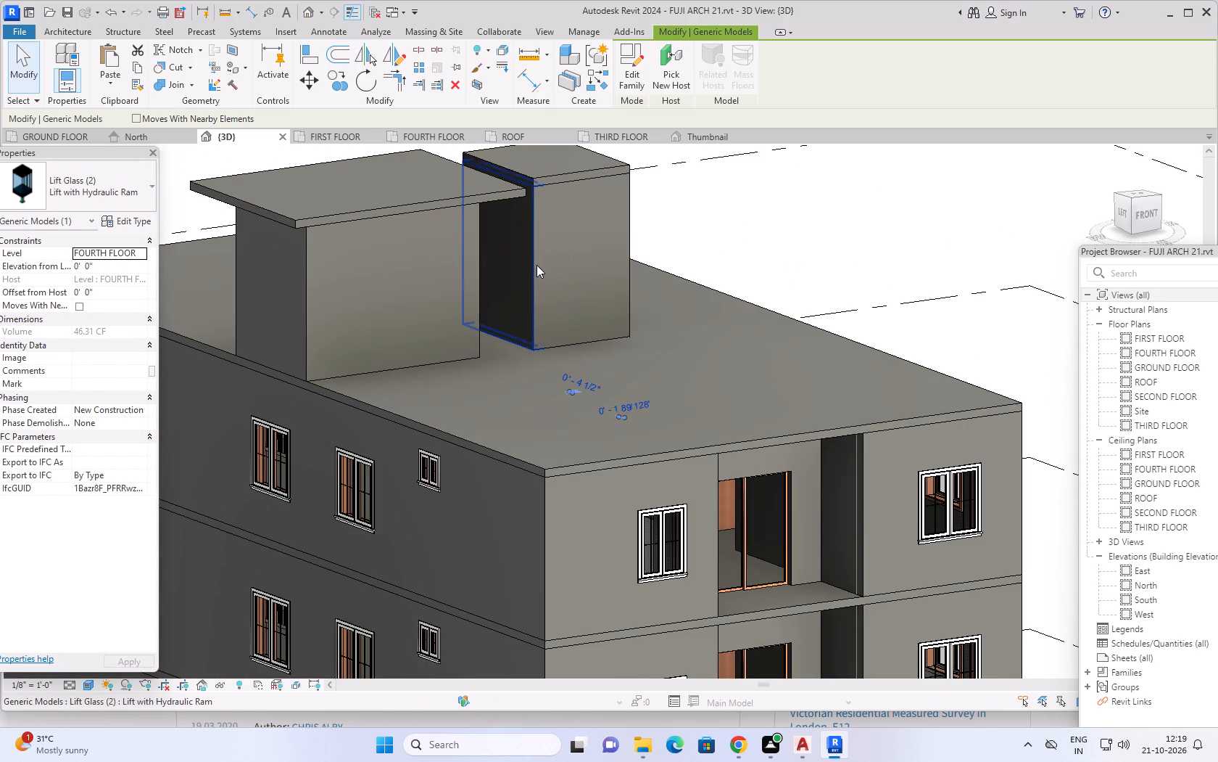
left_click(546, 267)
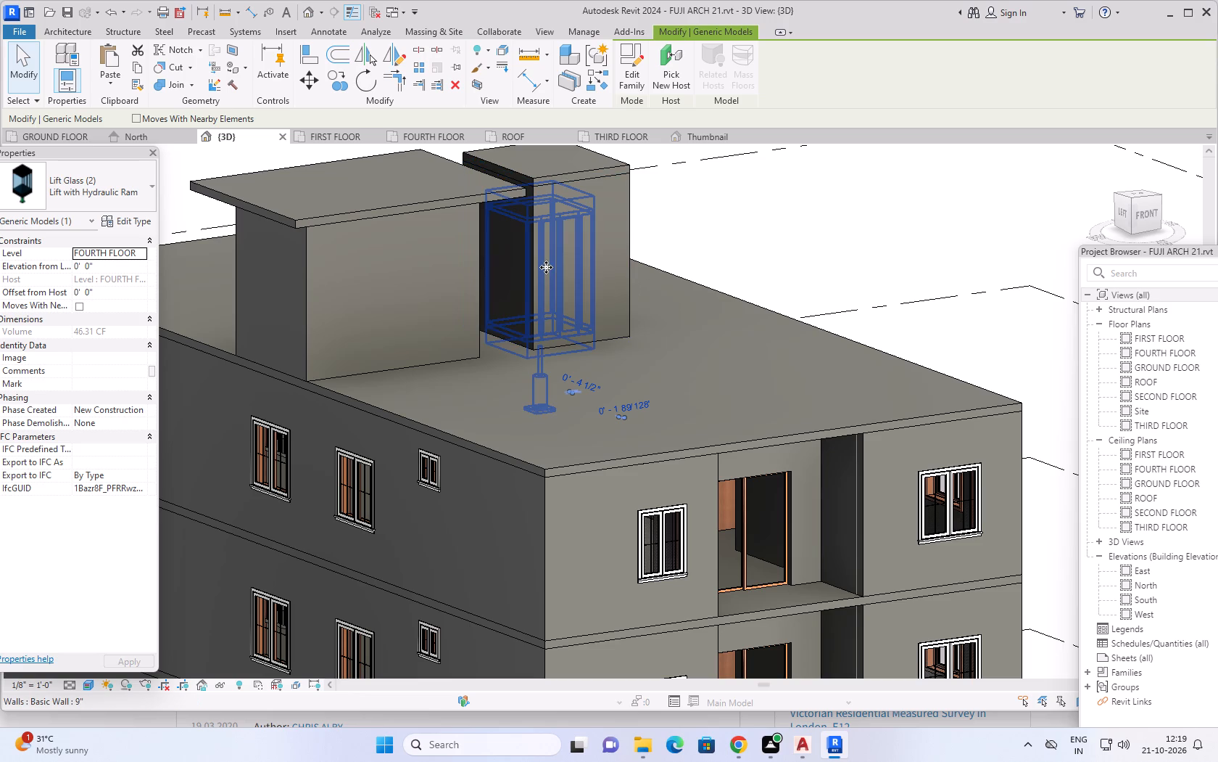
middle_click_drag(776, 224, 767, 243)
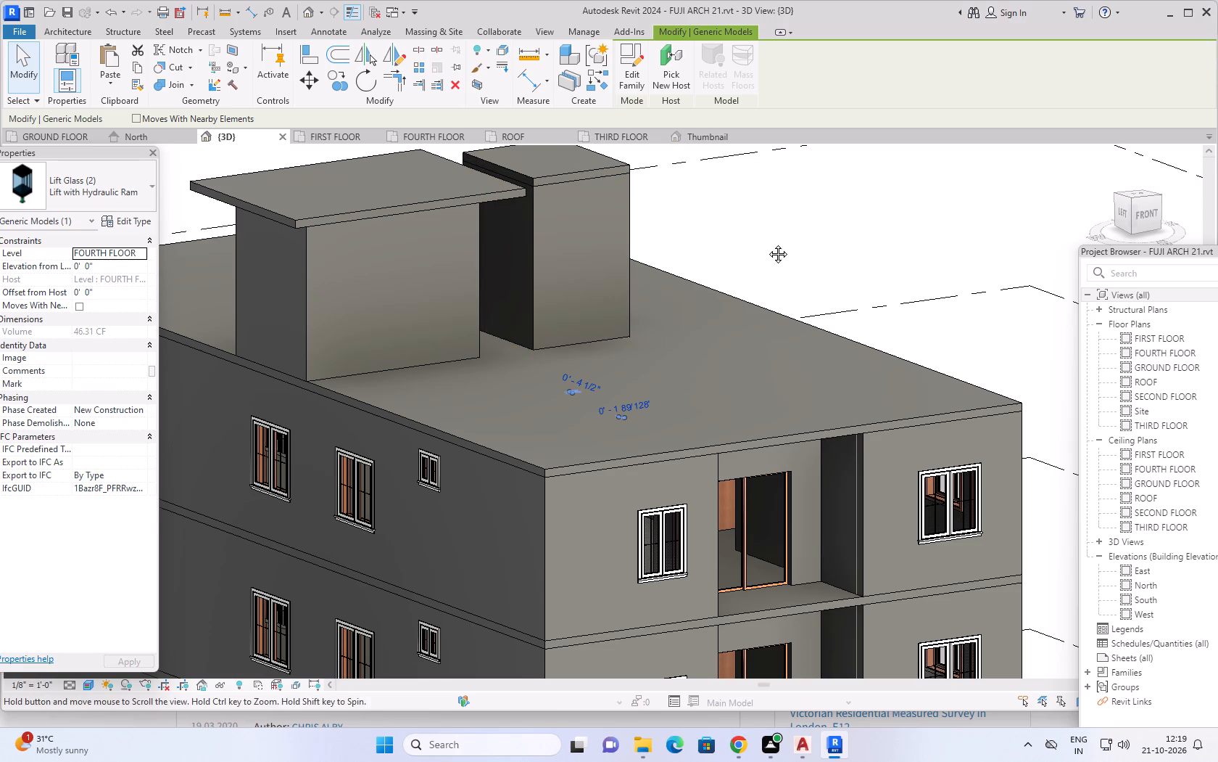
middle_click_drag(767, 243, 744, 297)
middle_click_drag(747, 274, 476, 423, "shift")
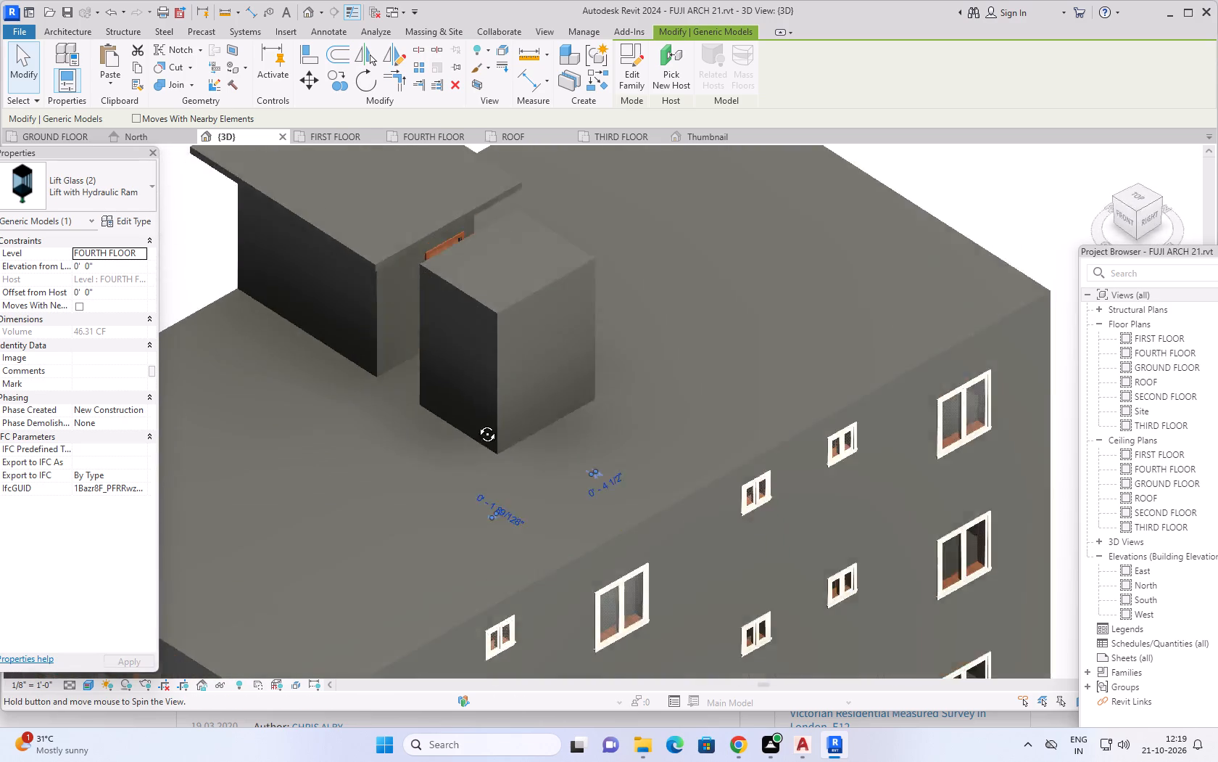
middle_click_drag(476, 423, 859, 356, "shift")
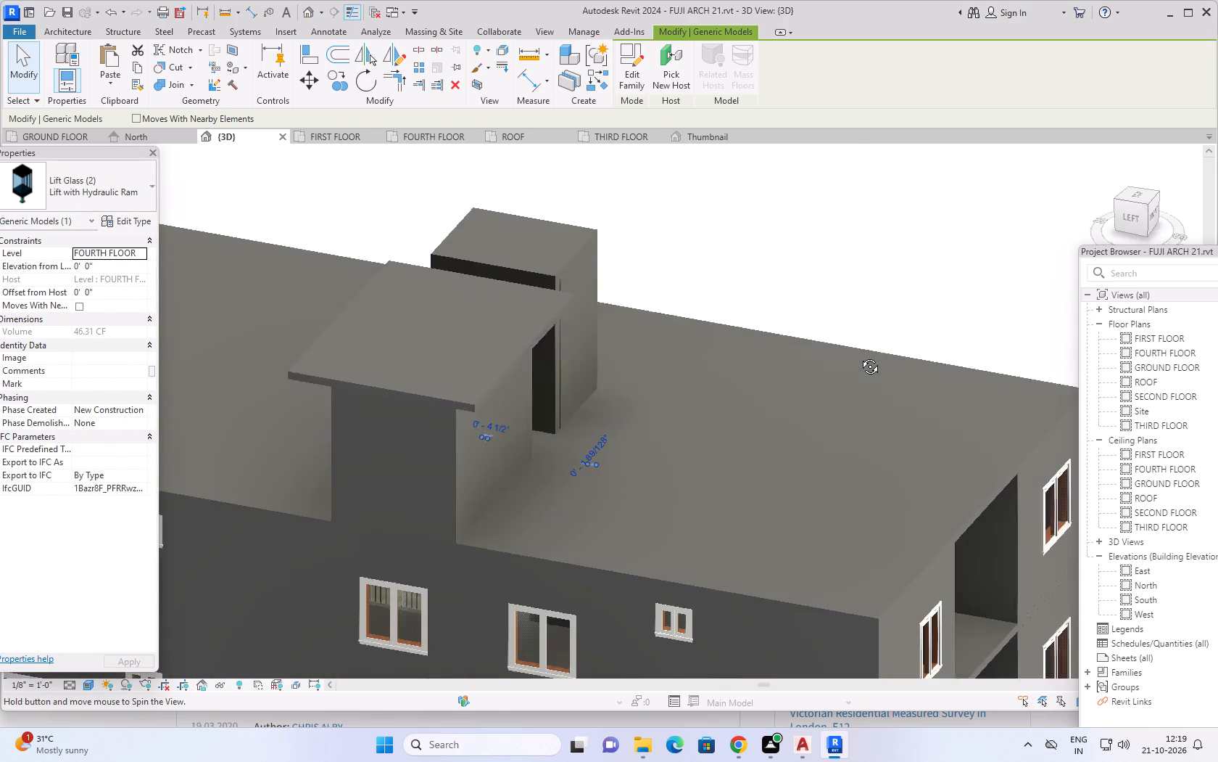
middle_click_drag(859, 356, 791, 287, "shift")
key("Escape")
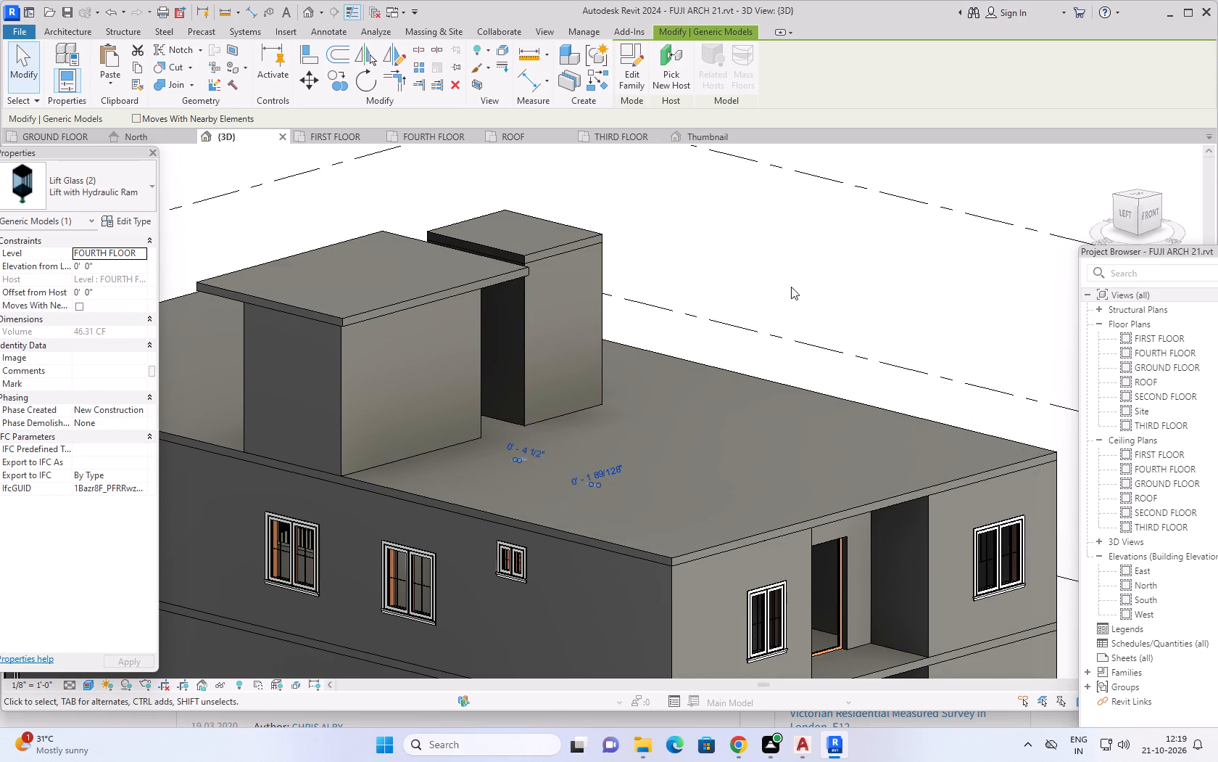
key("Escape")
key("Escape")
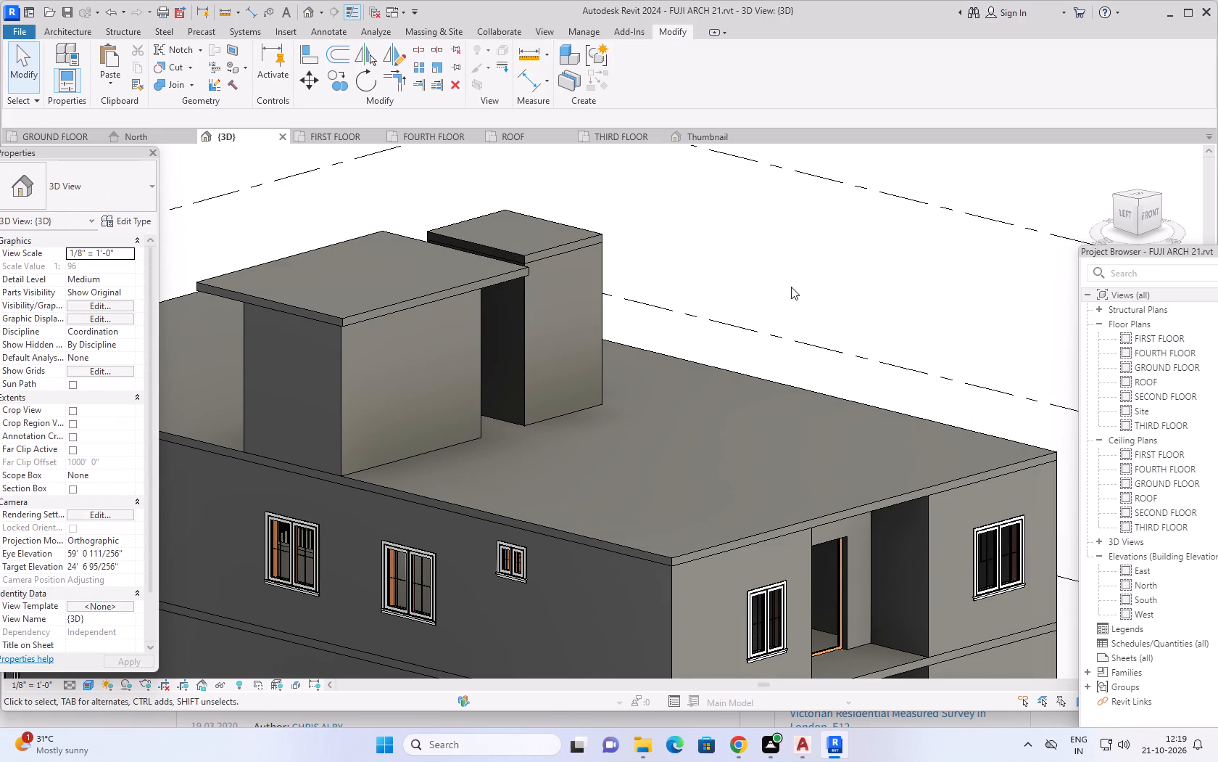
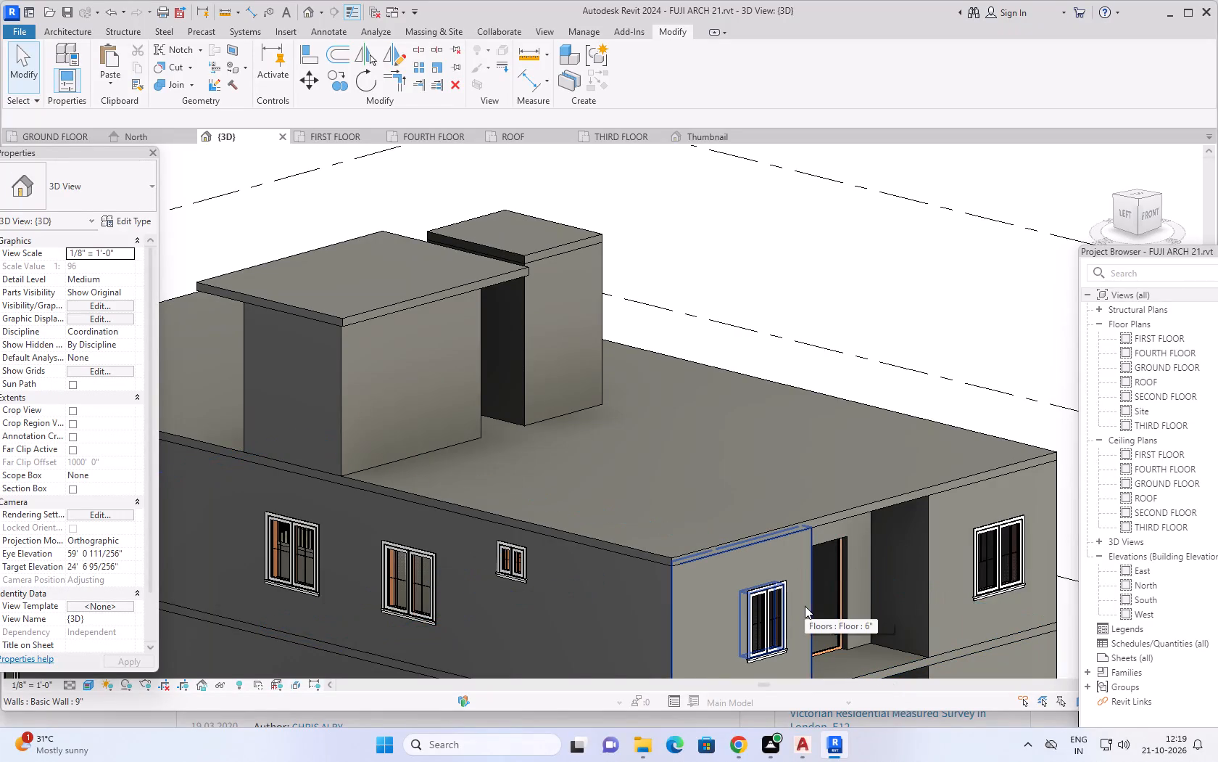
Examine the roof slab, stair headroom and lift shaft of the building from the front and back in the 3D view.
scroll(738, 274, "up", 2)
middle_click_drag(752, 270, 876, 251)
scroll(871, 265, "down", 4)
middle_click_drag(903, 276, 899, 232)
key("Escape")
key("Escape")
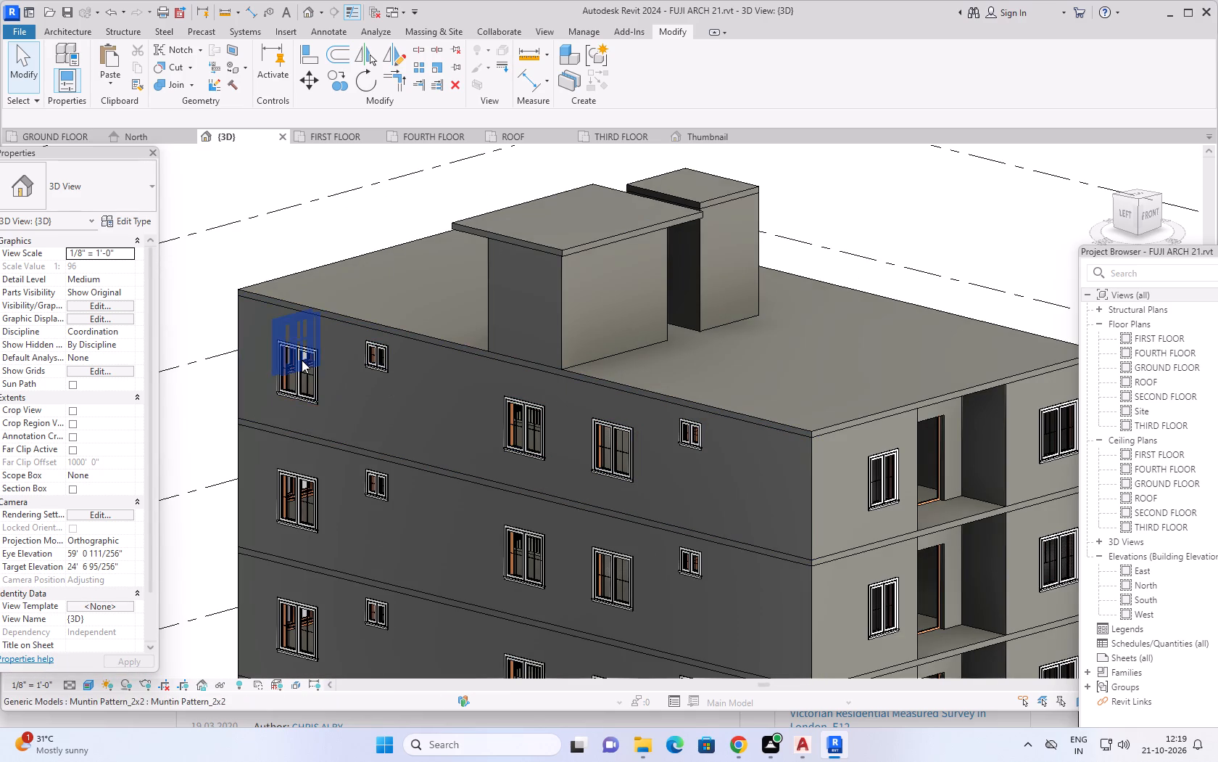
middle_click_drag(254, 255, 750, 427, "shift")
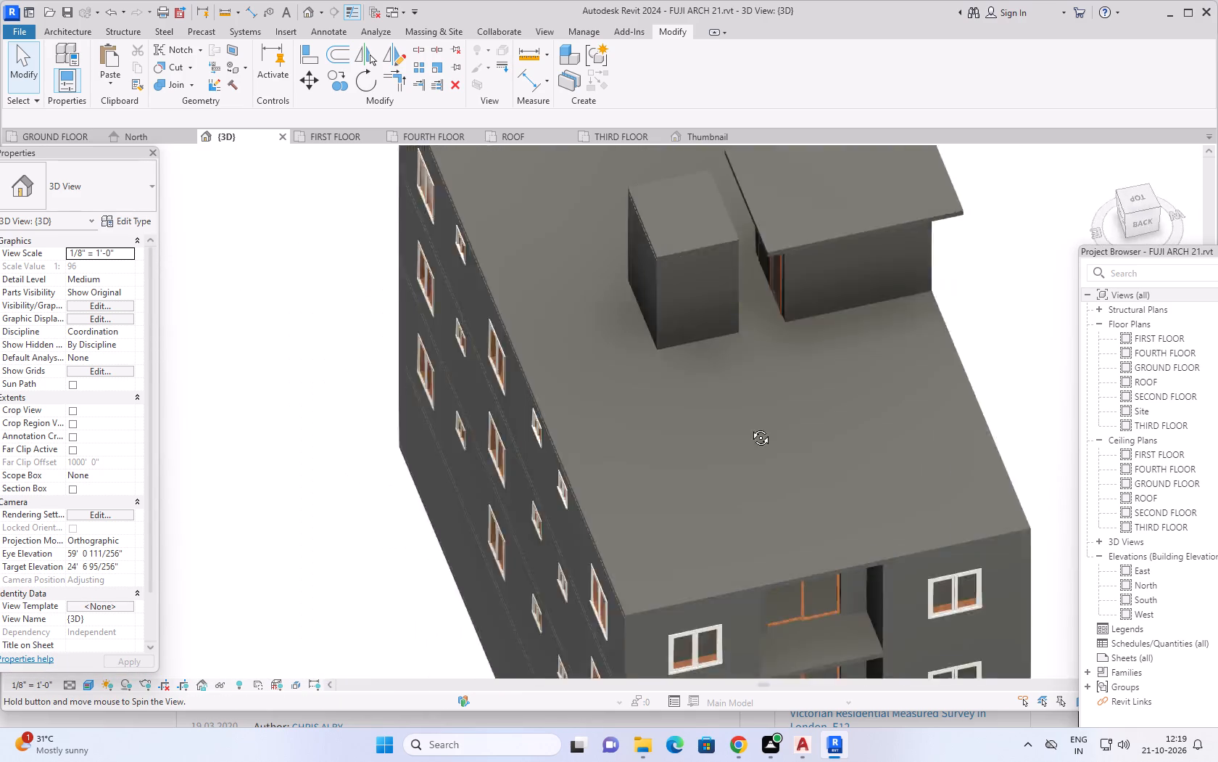
middle_click_drag(750, 427, 869, 262, "shift")
middle_click_drag(921, 207, 859, 233)
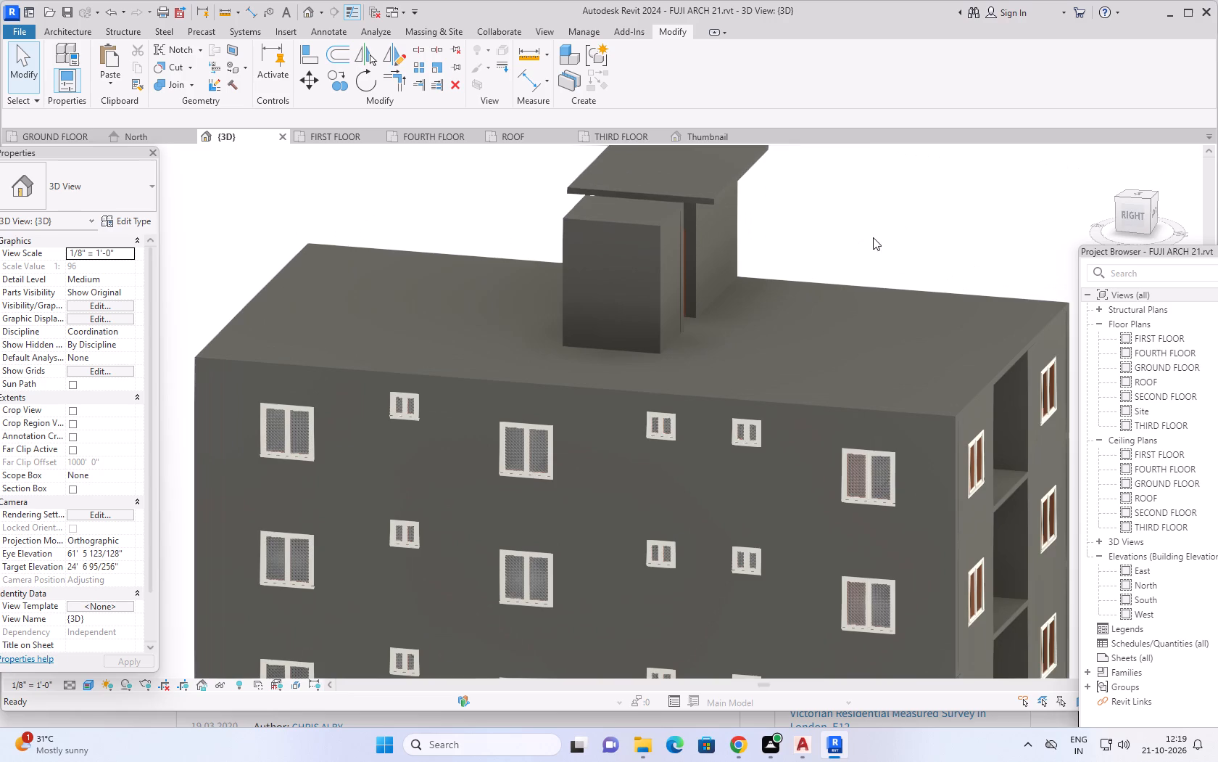
middle_click_drag(878, 237, 733, 233, "shift")
scroll(703, 297, "up", 3)
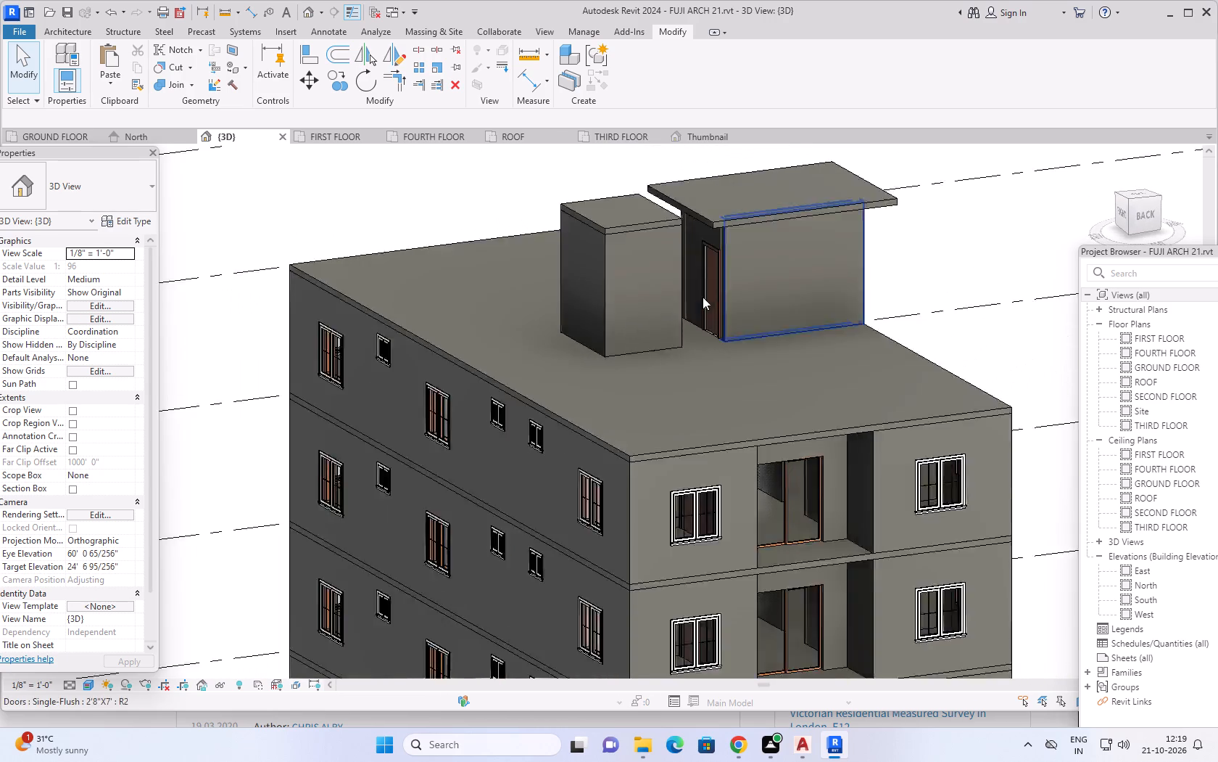
scroll(703, 297, "up", 1)
scroll(864, 319, "down", 3)
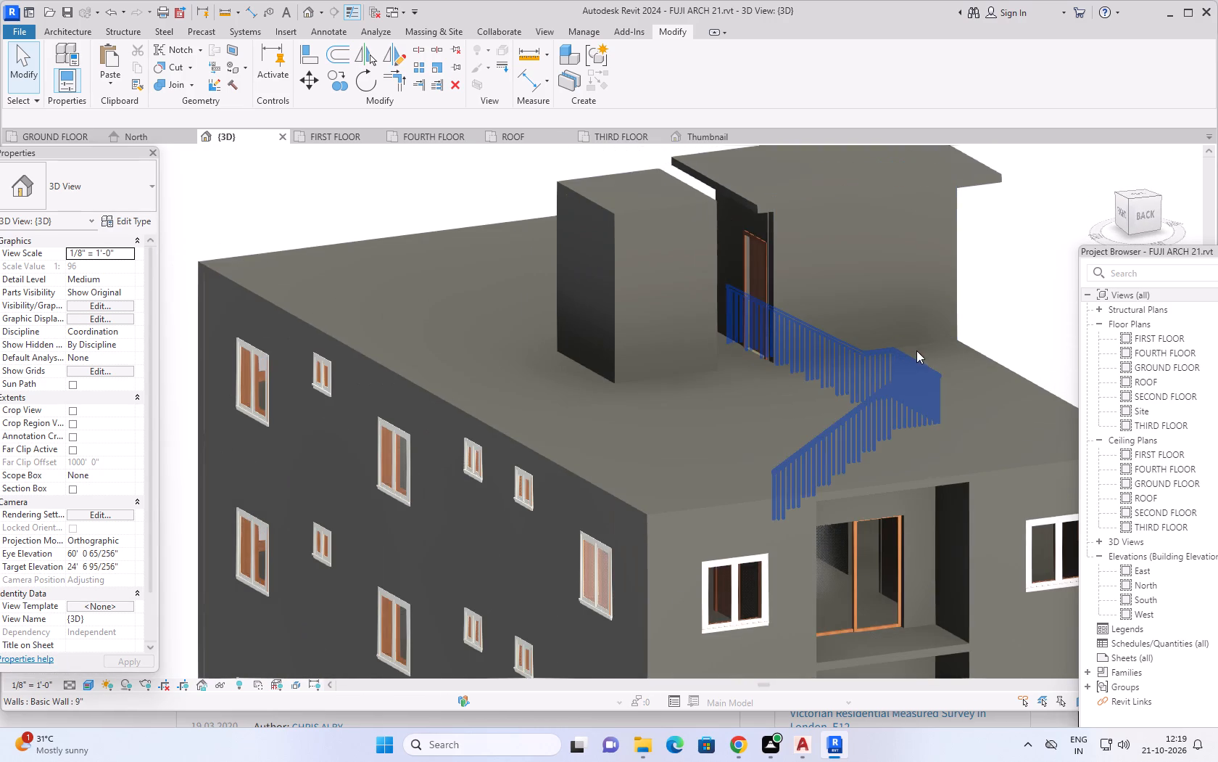
scroll(916, 351, "down", 1)
middle_click_drag(985, 310, 827, 276)
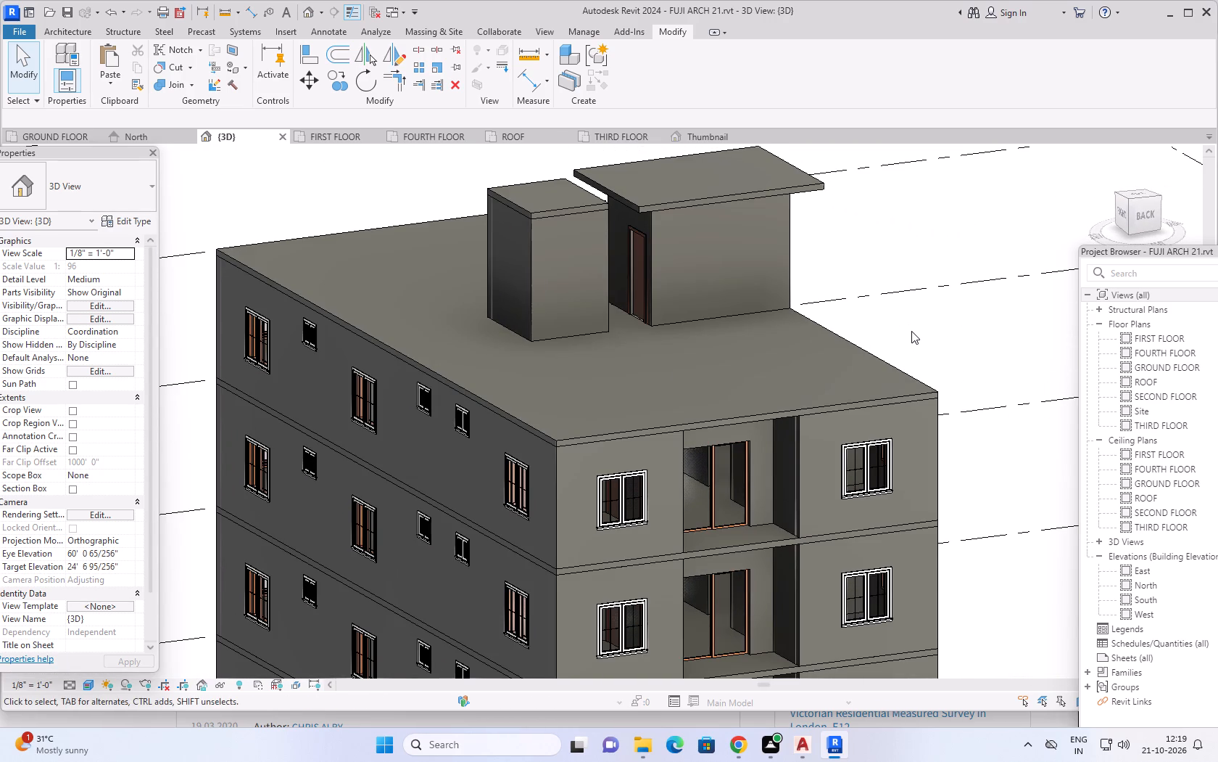
middle_click_drag(904, 254, 963, 271)
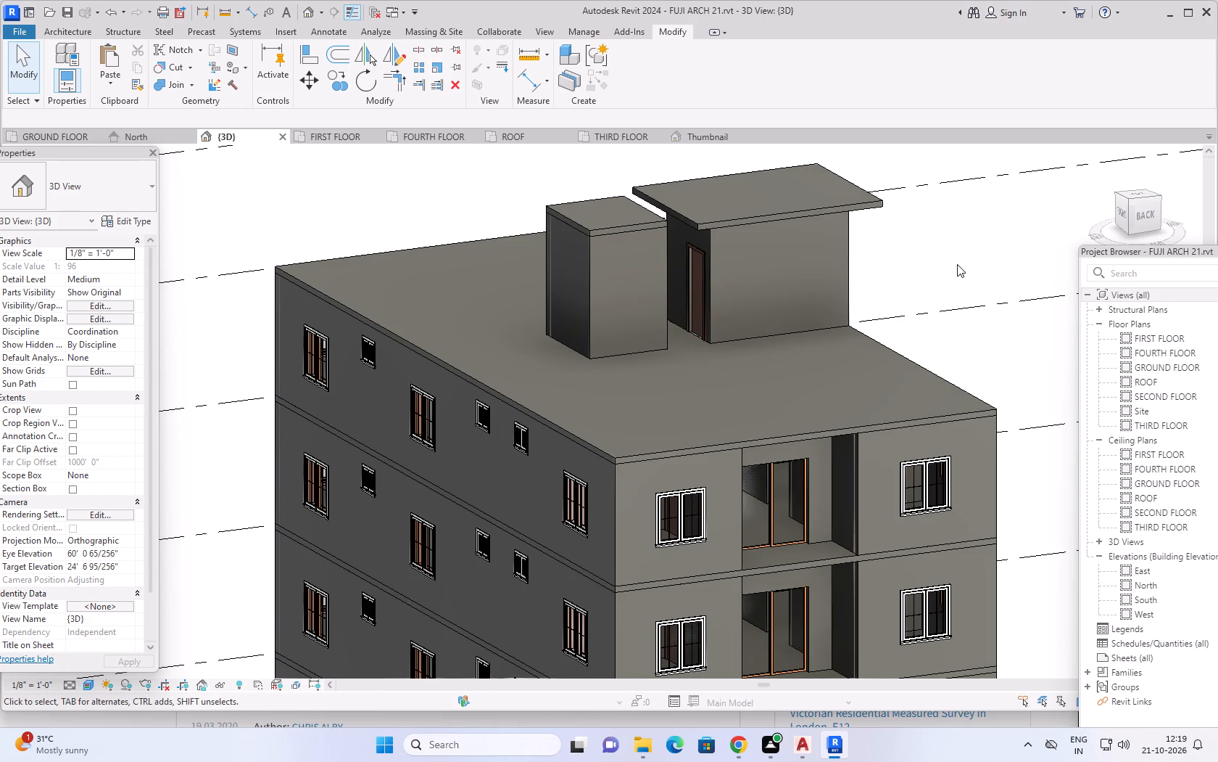
scroll(945, 276, "down", 6)
middle_click_drag(974, 295, 883, 265)
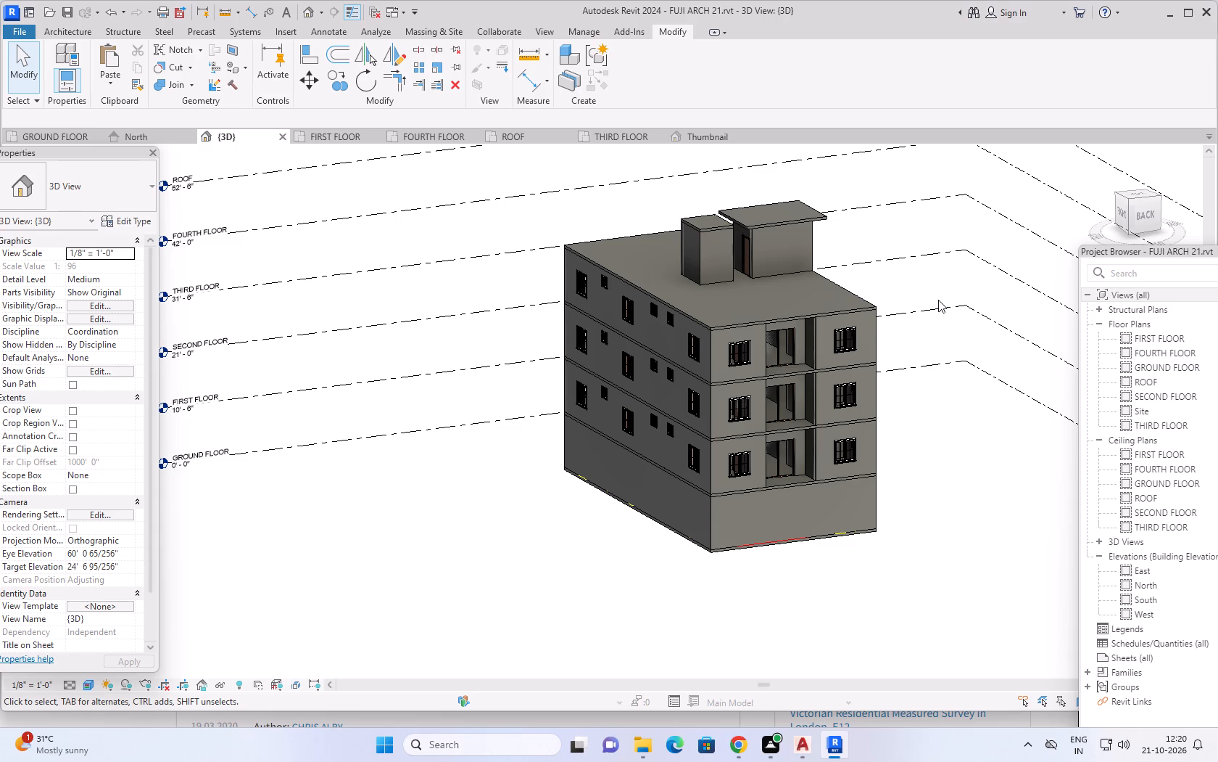
Examine the whole building from several sides, including a straight front view and the ground-floor front openings.
scroll(955, 325, "down", 1)
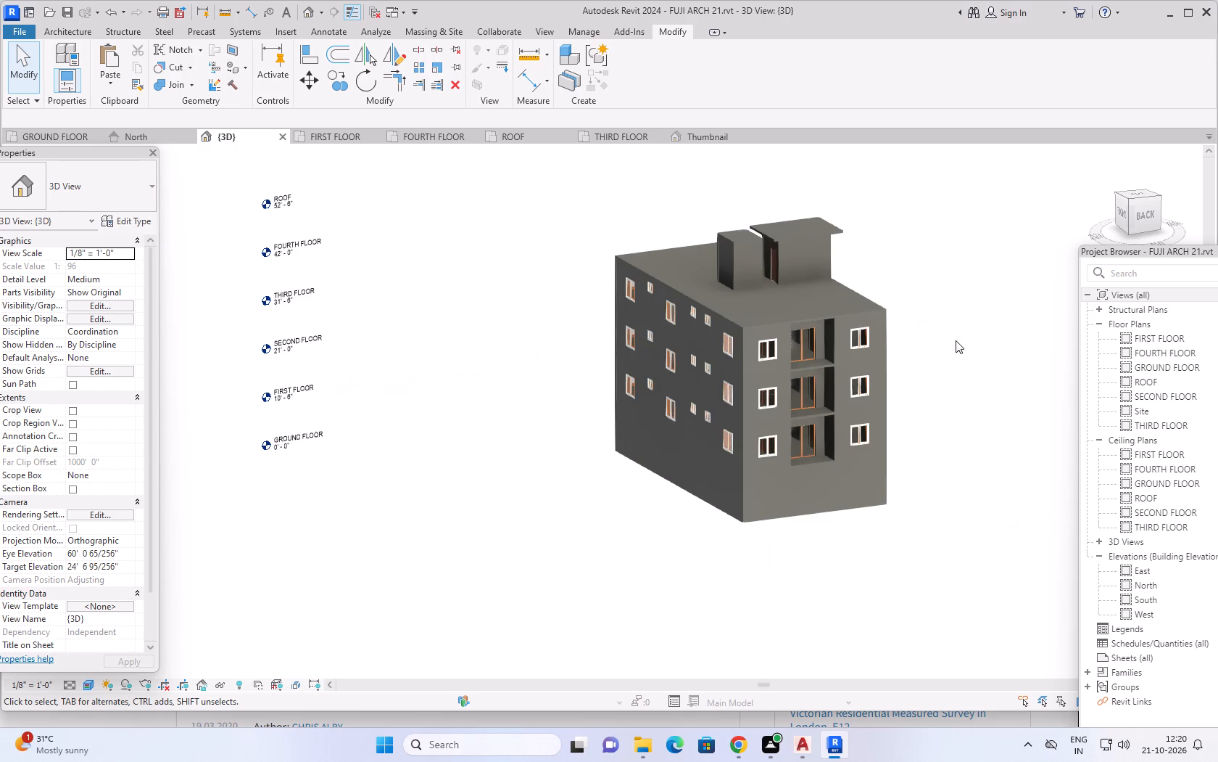
middle_click_drag(939, 382, 910, 393)
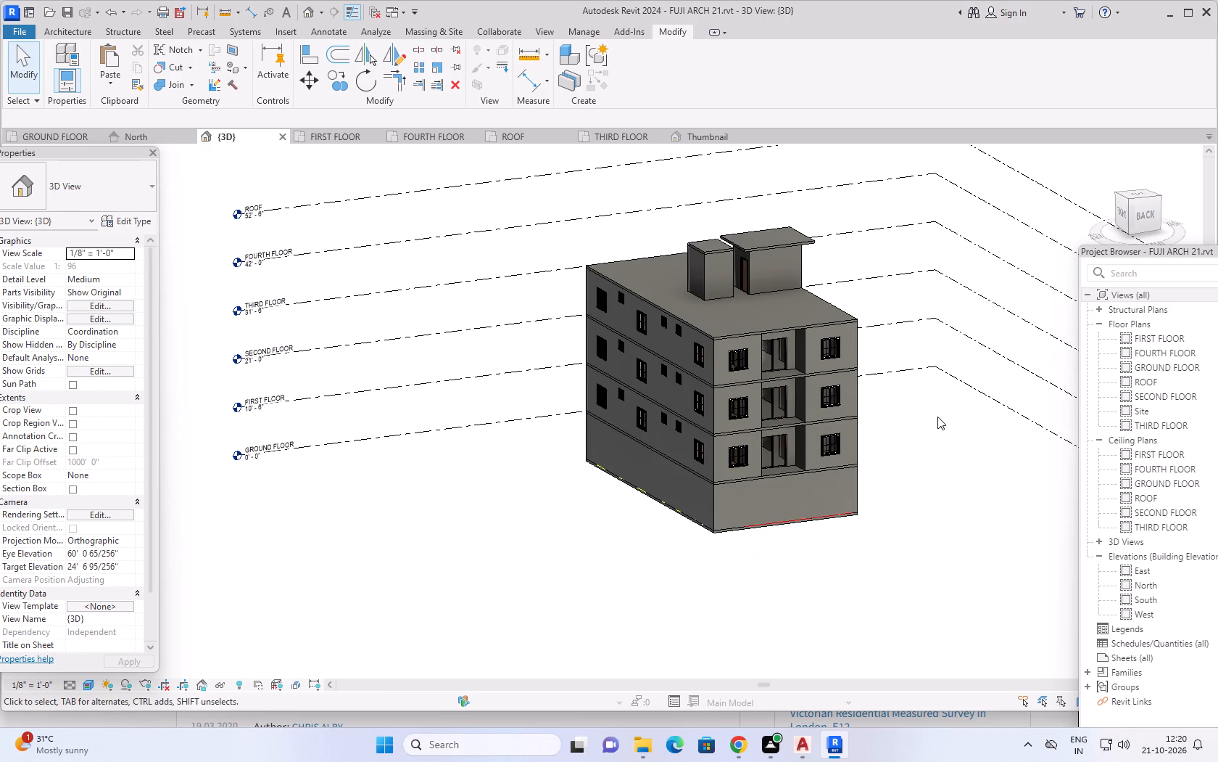
middle_click_drag(939, 417, 846, 340, "shift")
middle_click_drag(726, 544, 968, 513)
middle_click_drag(733, 597, 914, 633, "shift")
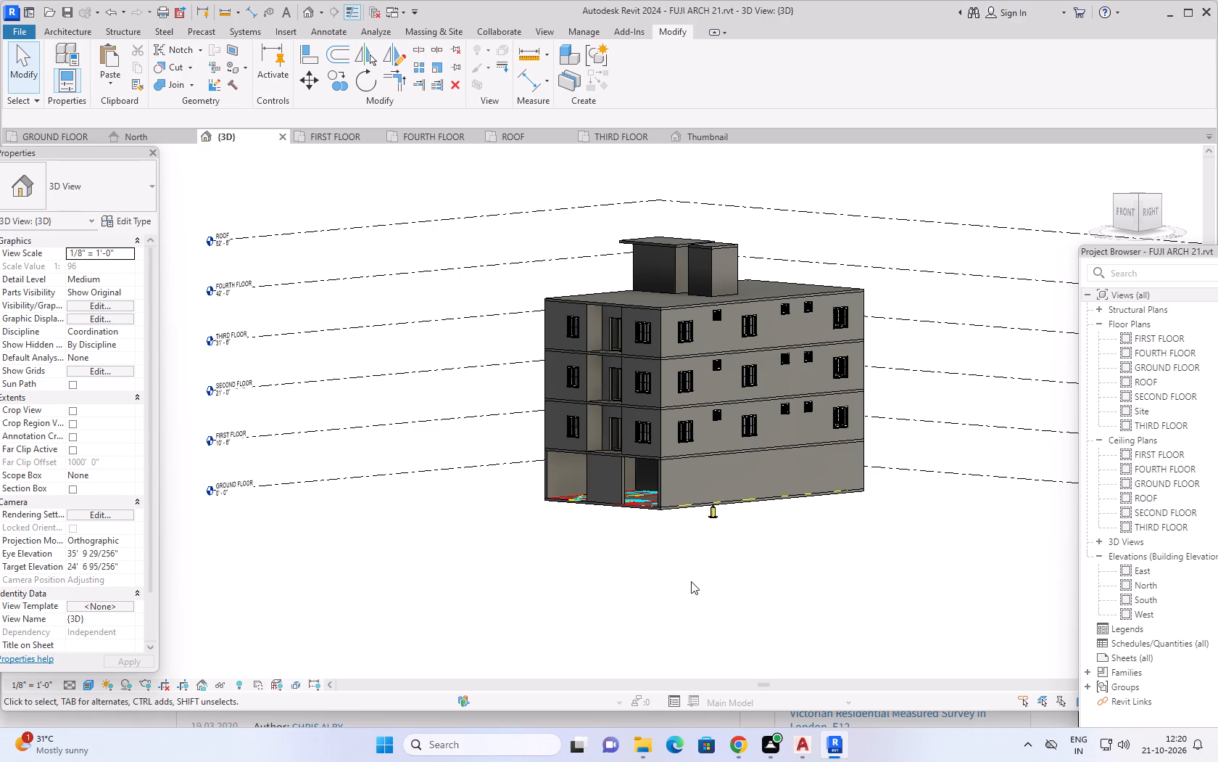
middle_click_drag(676, 565, 834, 583, "shift")
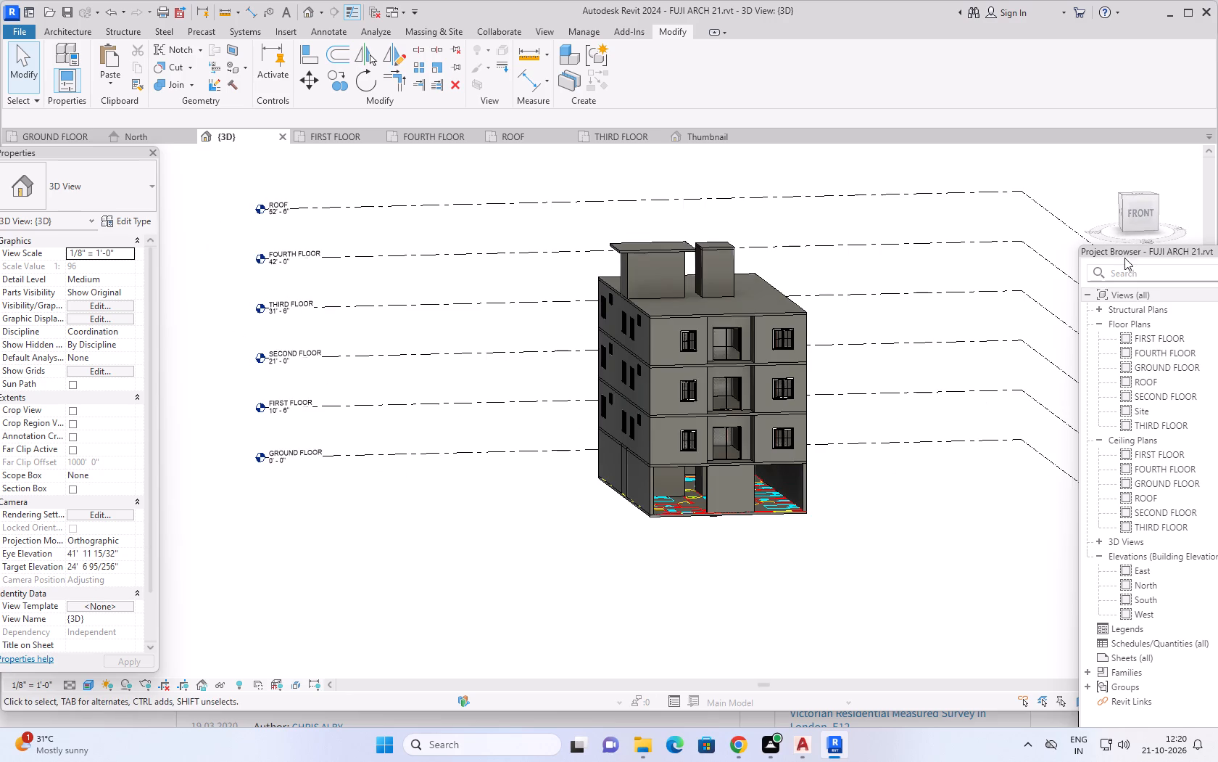
left_click(1136, 210)
scroll(657, 438, "up", 3)
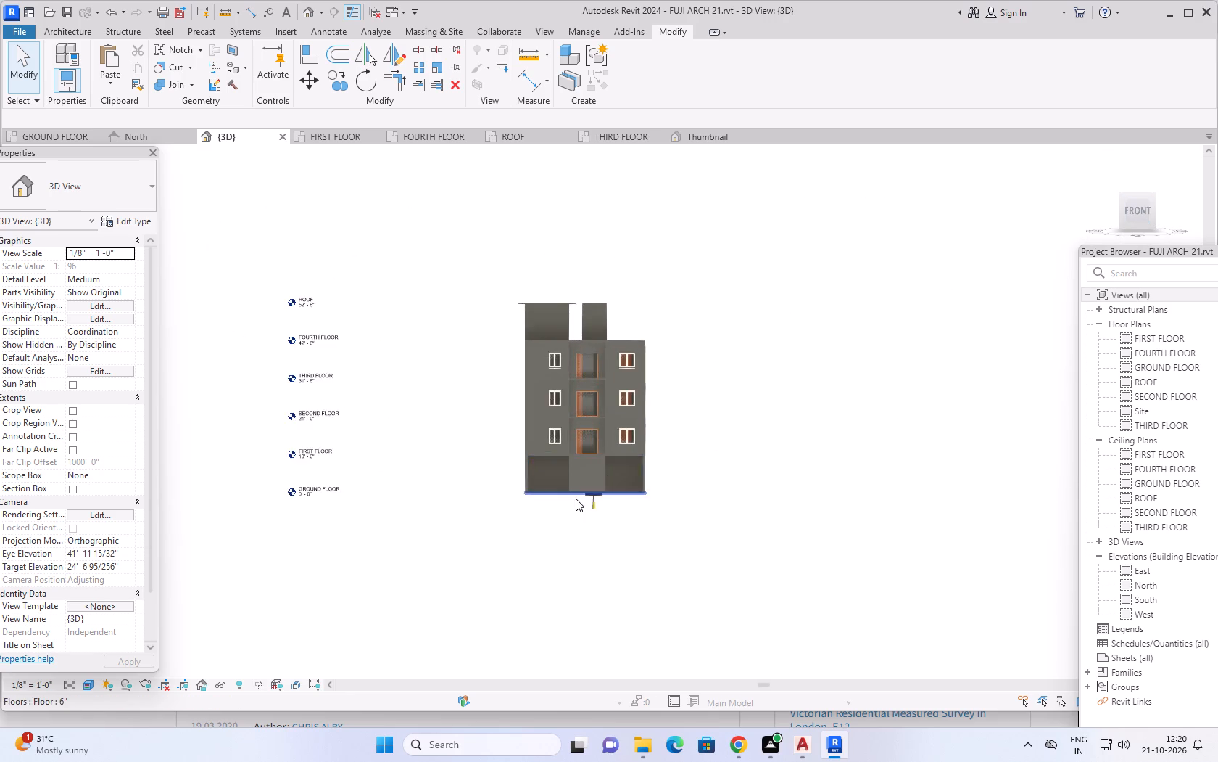
scroll(576, 499, "up", 7)
middle_click_drag(606, 518, 680, 581)
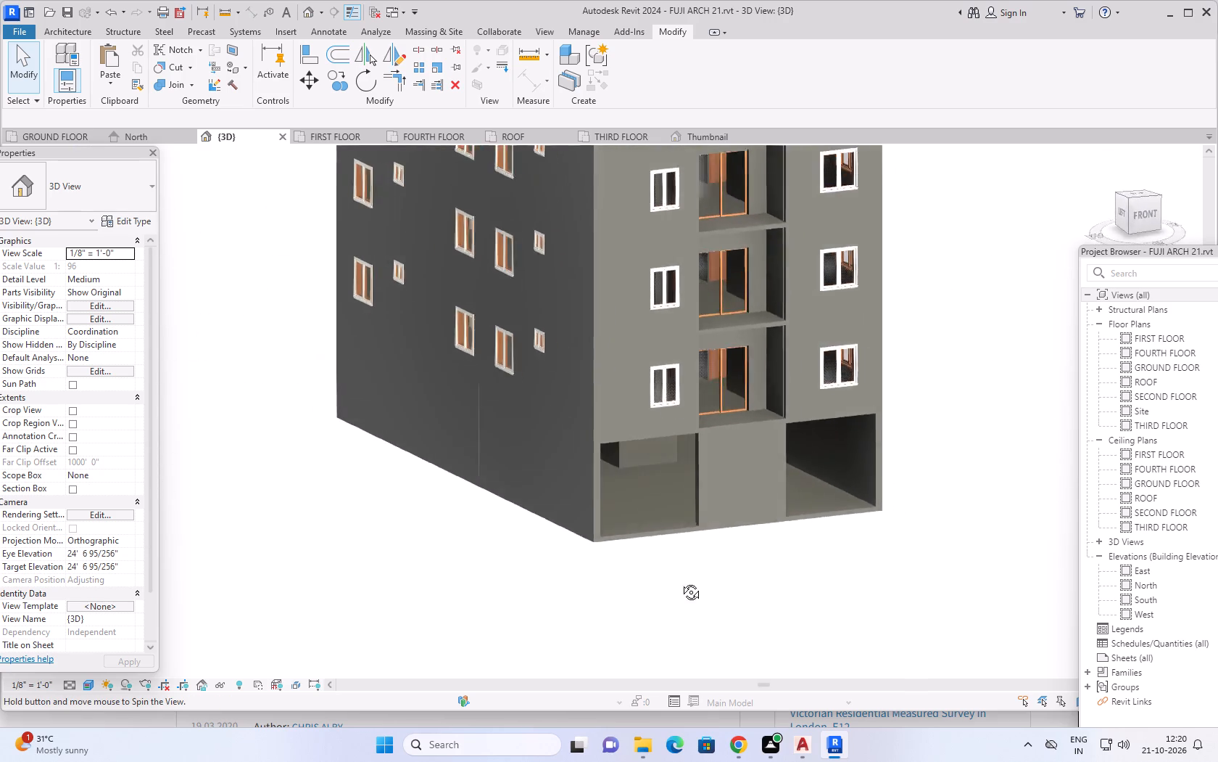
middle_click_drag(680, 581, 667, 565)
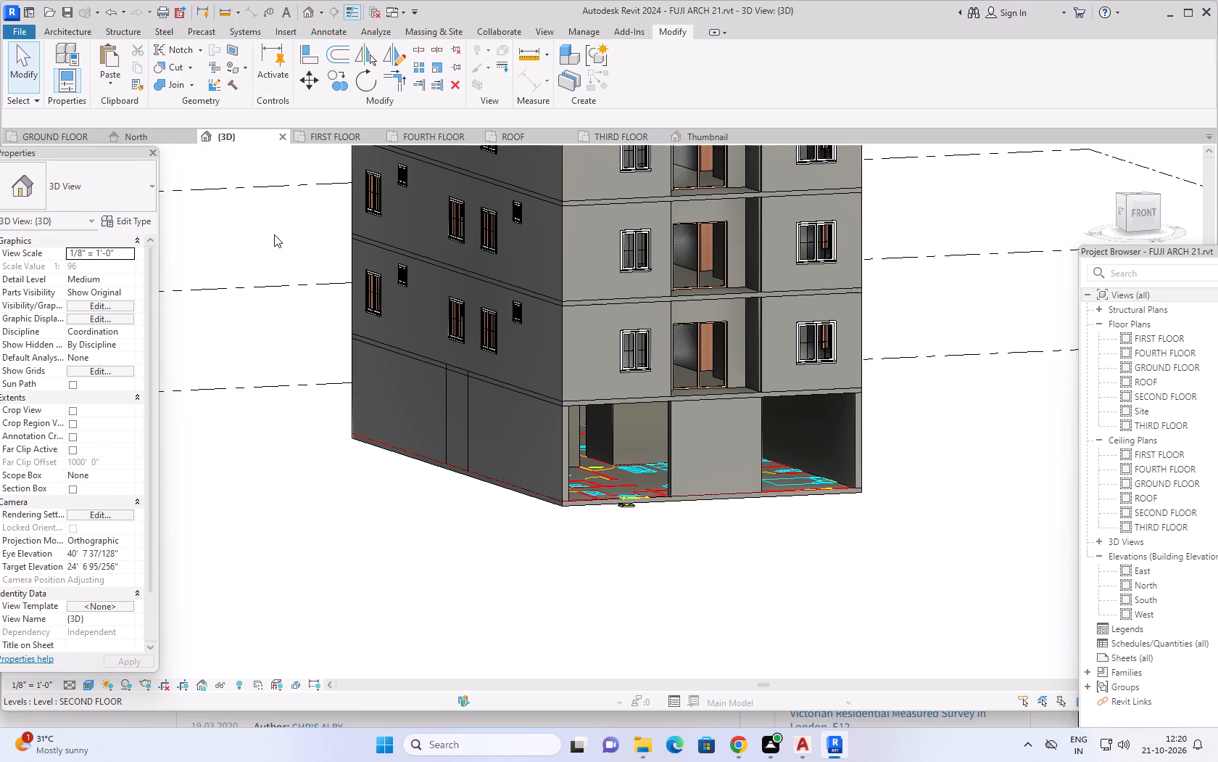
Switch to the GROUND FLOOR plan and examine the staircase, lobby, lift and flat layouts.
left_click(53, 135)
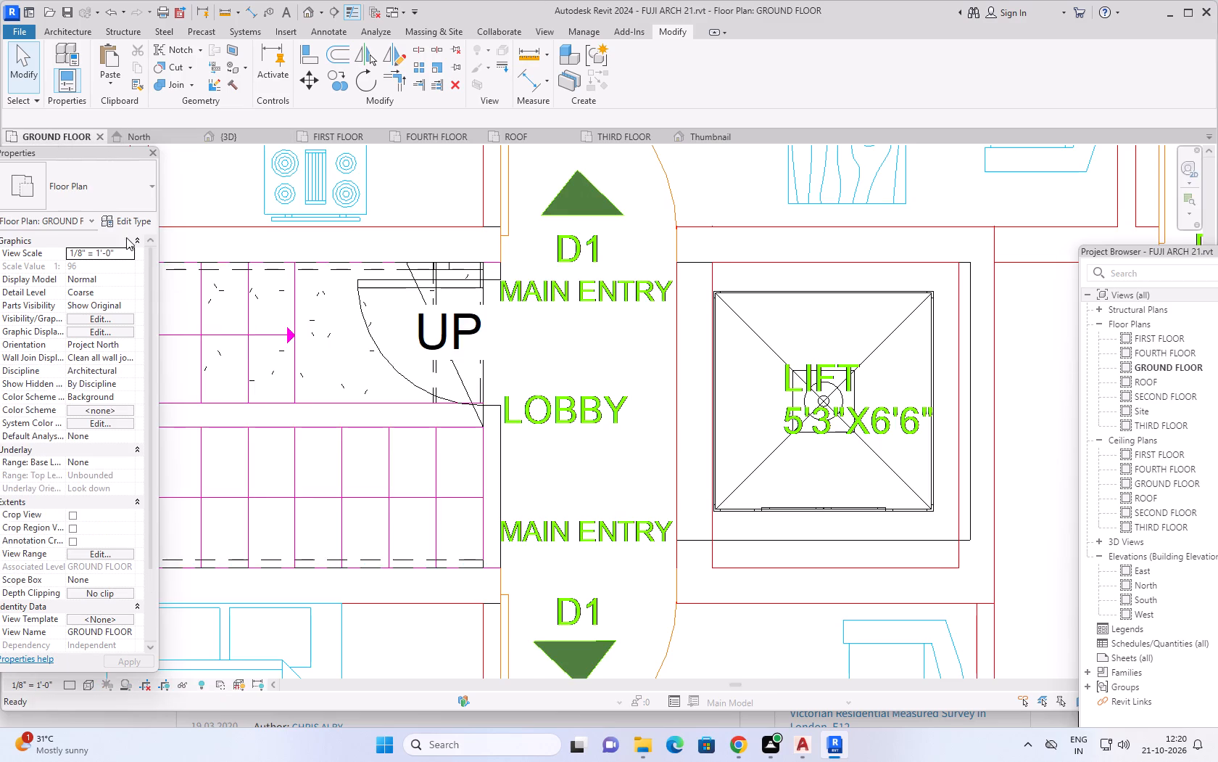
scroll(561, 355, "down", 7)
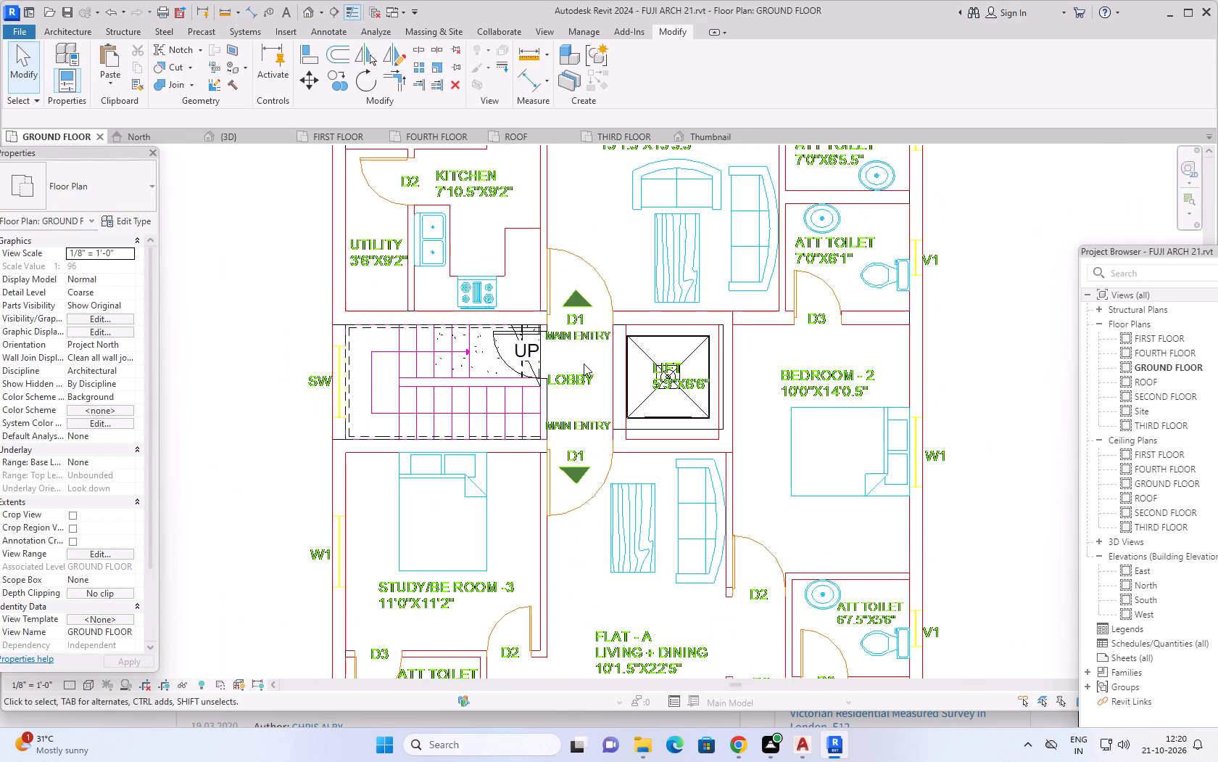
scroll(587, 365, "down", 4)
middle_click_drag(842, 387, 859, 364)
scroll(858, 364, "up", 1)
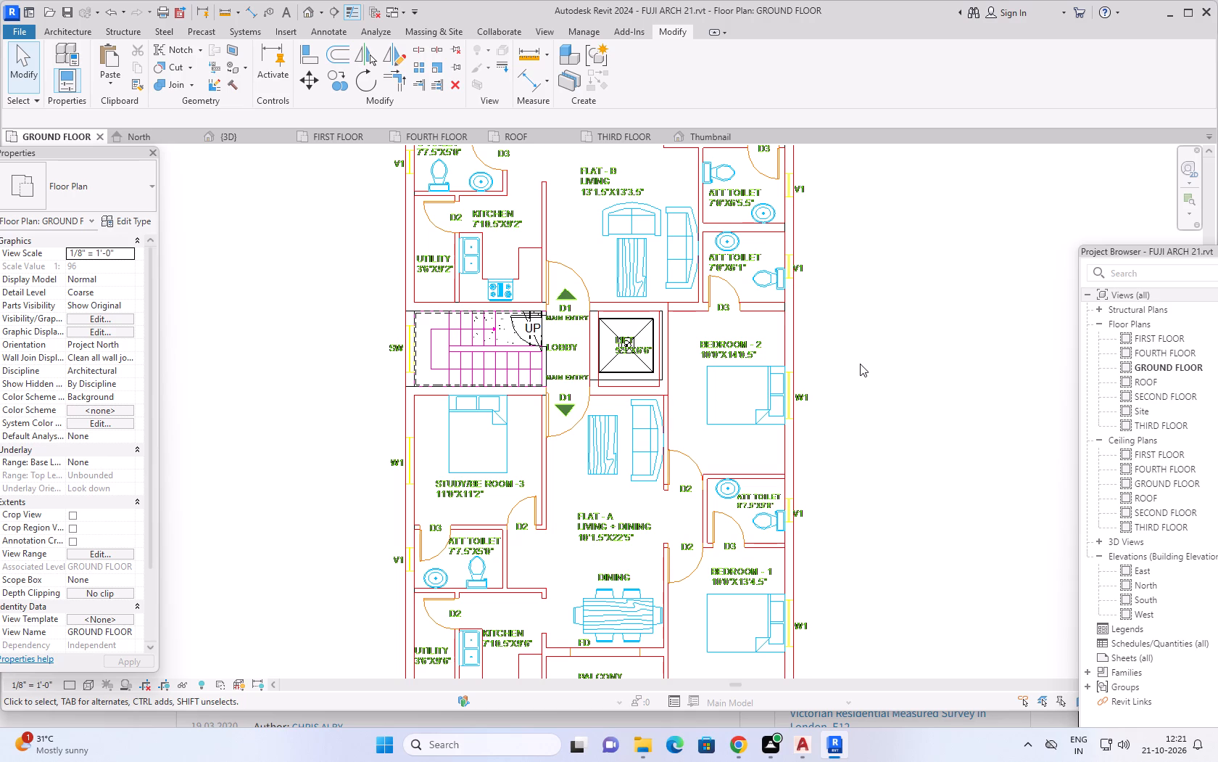
scroll(911, 447, "down", 2)
middle_click_drag(914, 458, 928, 396)
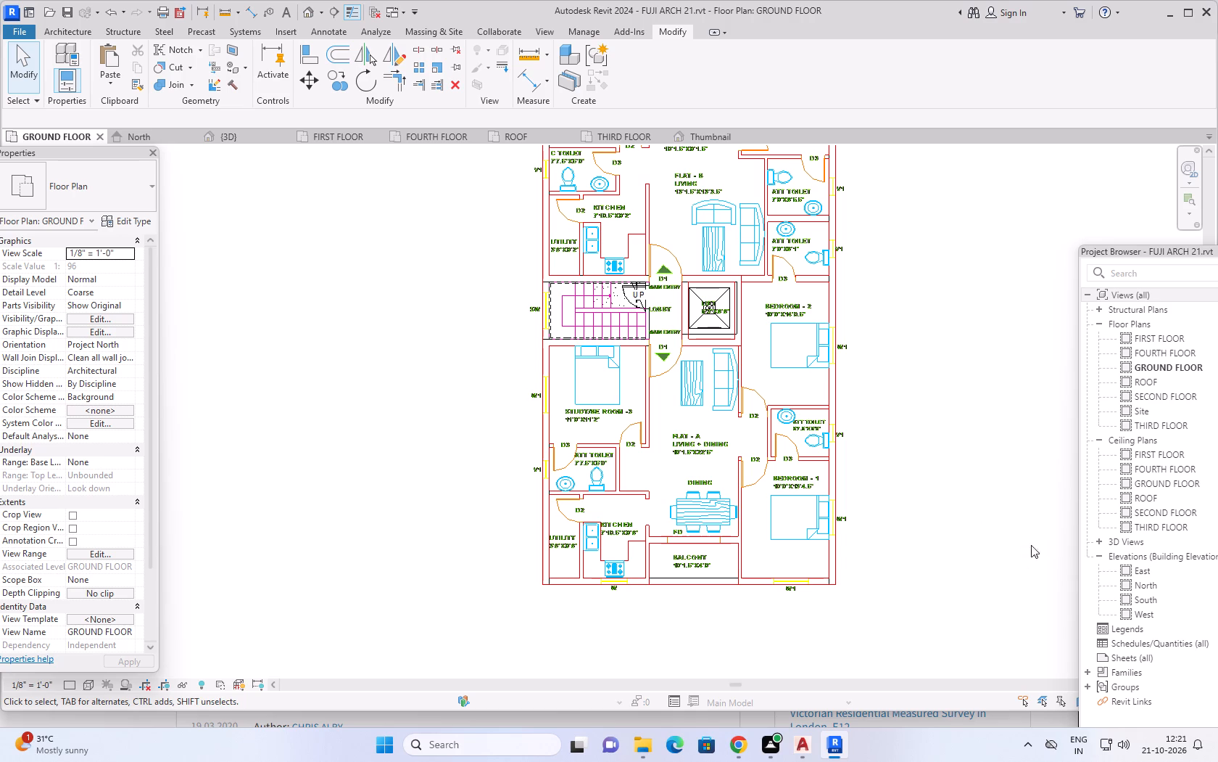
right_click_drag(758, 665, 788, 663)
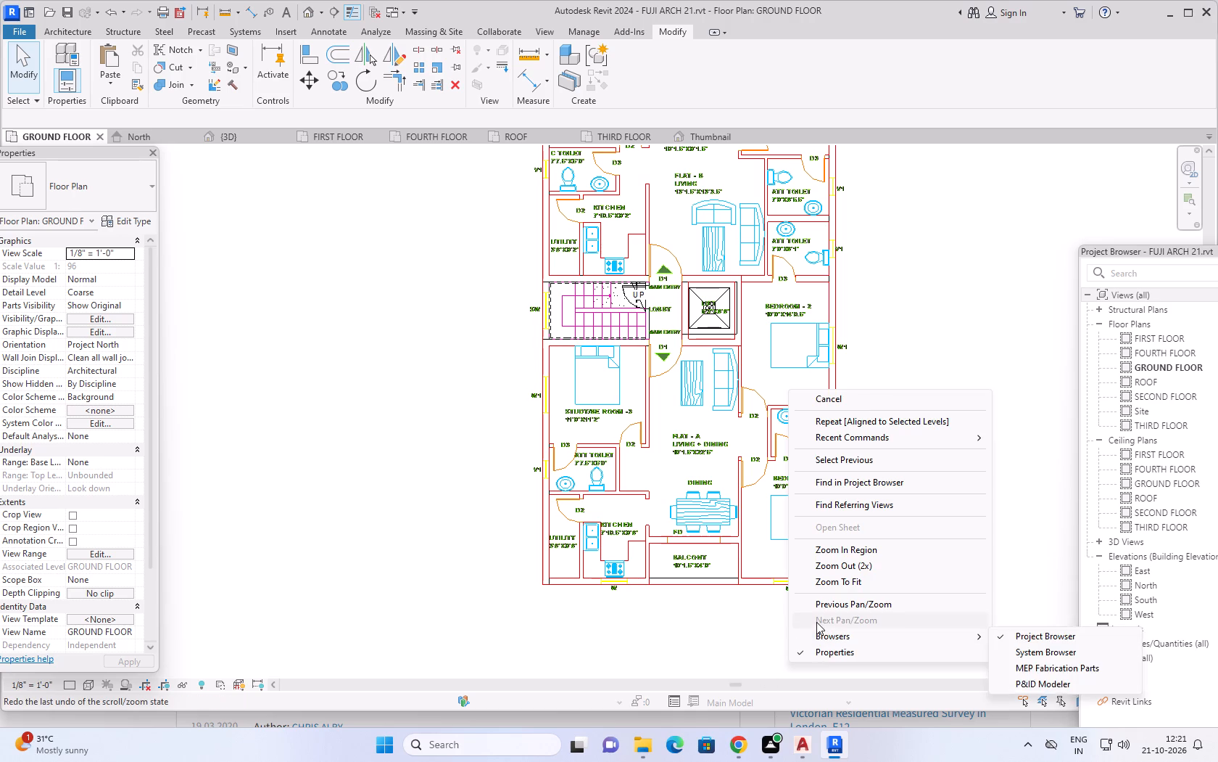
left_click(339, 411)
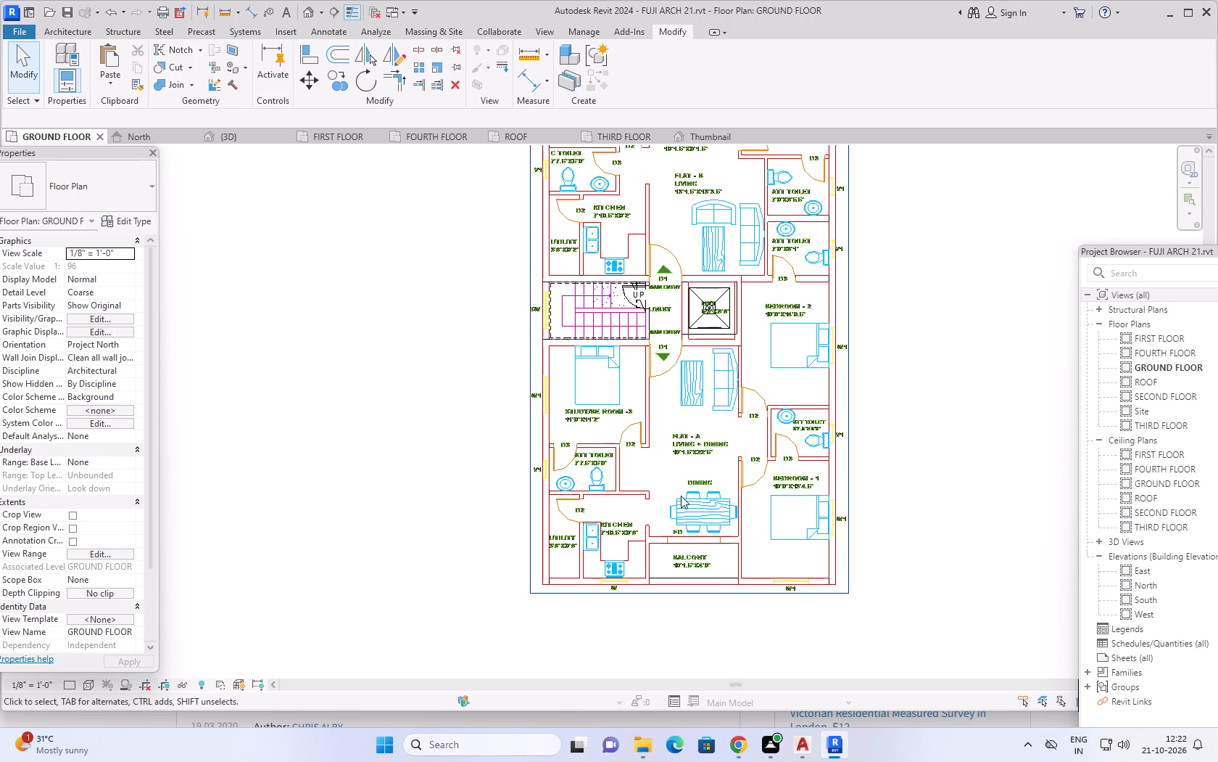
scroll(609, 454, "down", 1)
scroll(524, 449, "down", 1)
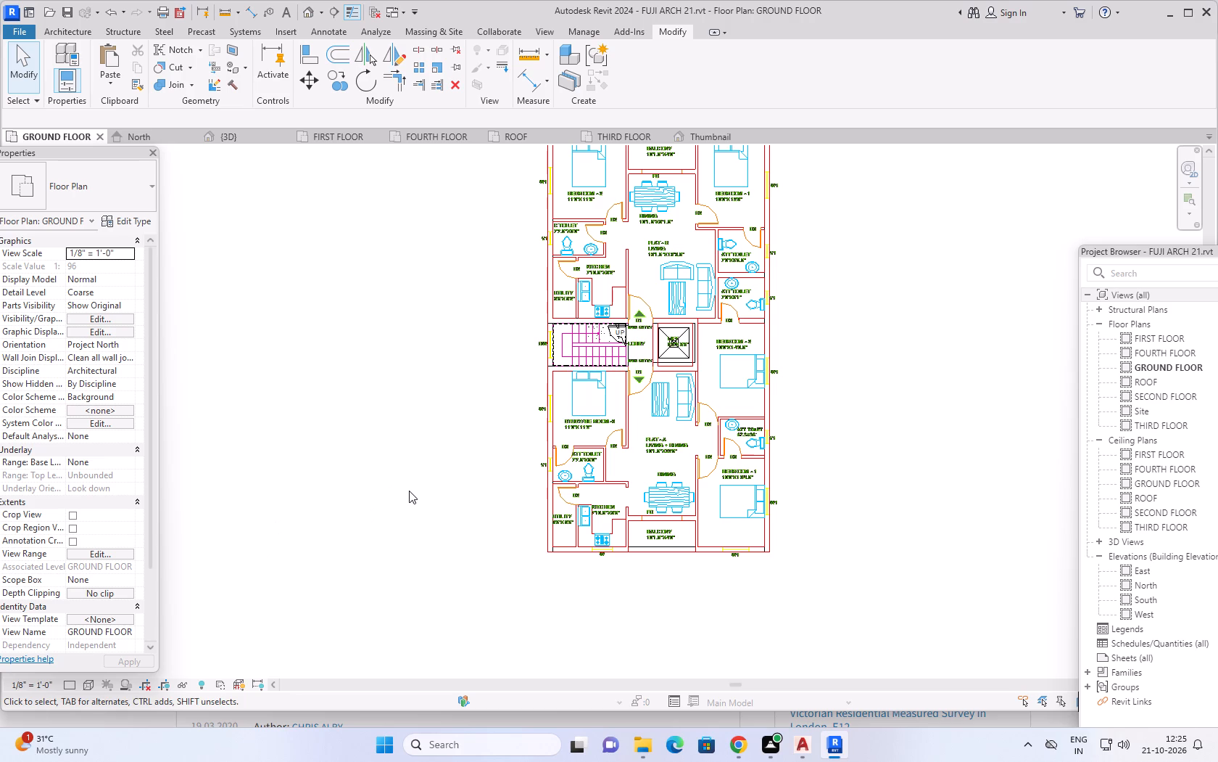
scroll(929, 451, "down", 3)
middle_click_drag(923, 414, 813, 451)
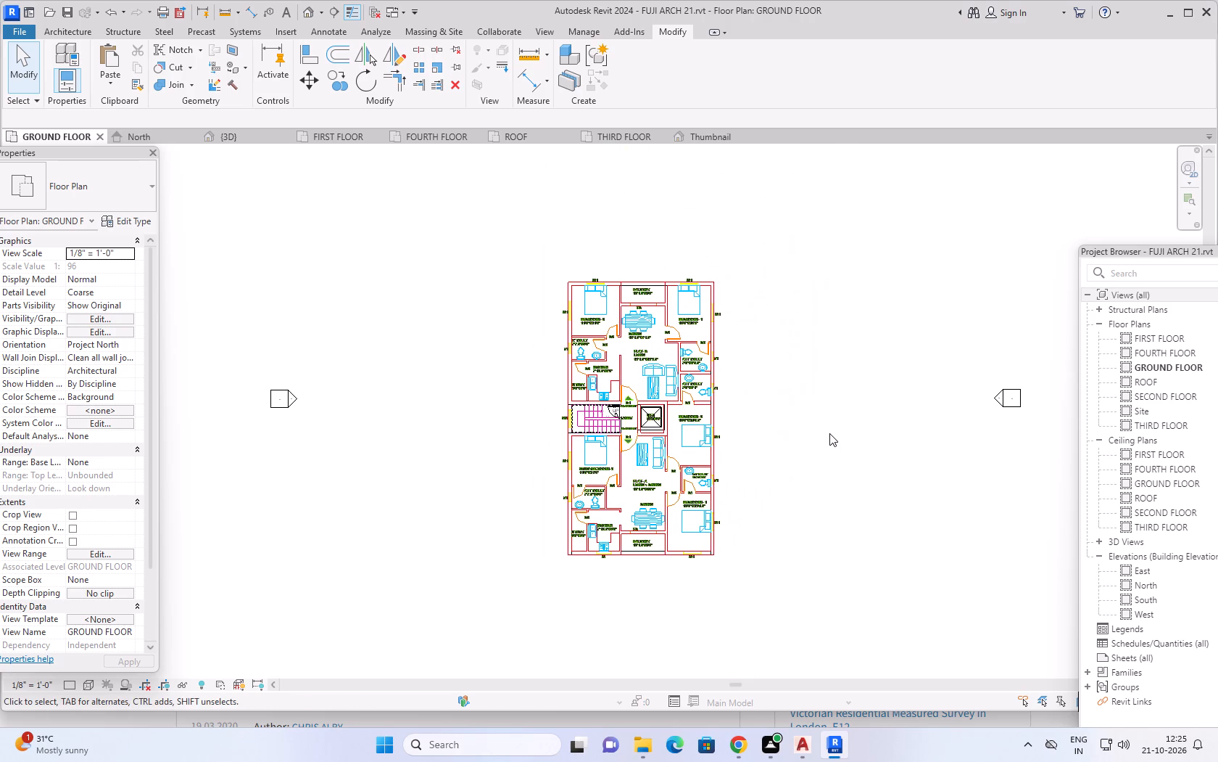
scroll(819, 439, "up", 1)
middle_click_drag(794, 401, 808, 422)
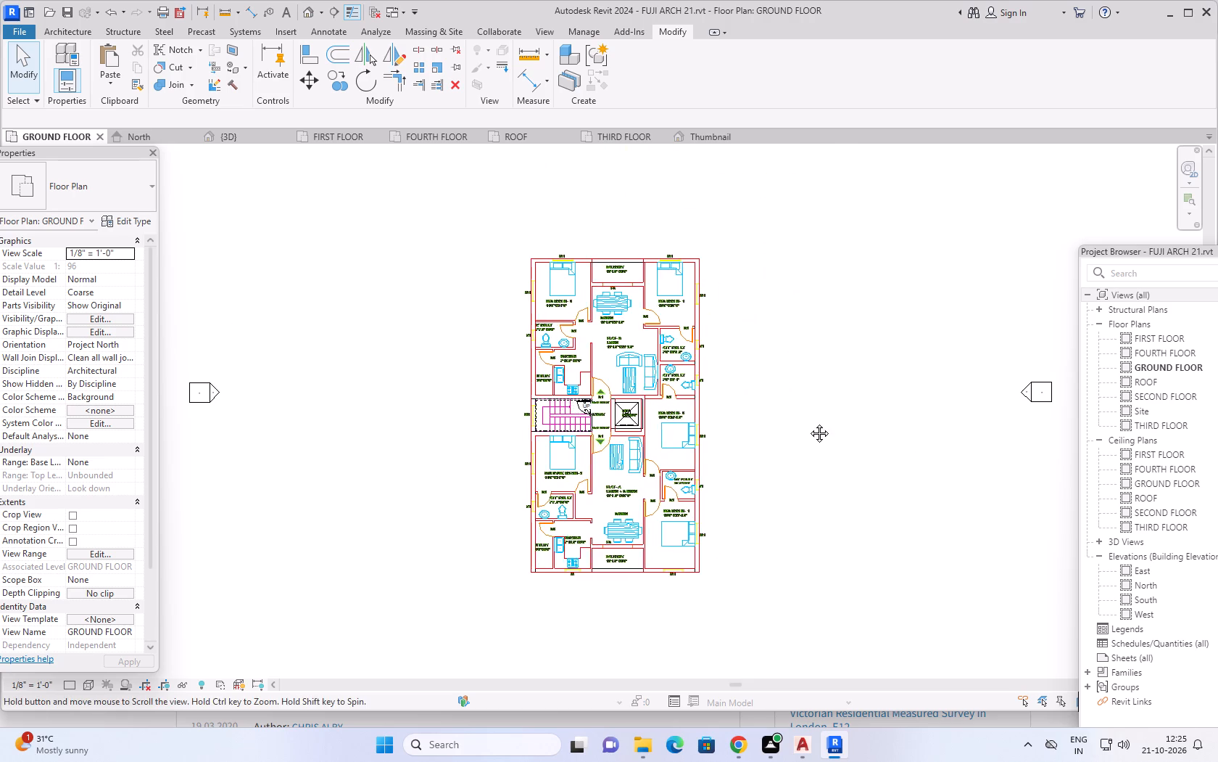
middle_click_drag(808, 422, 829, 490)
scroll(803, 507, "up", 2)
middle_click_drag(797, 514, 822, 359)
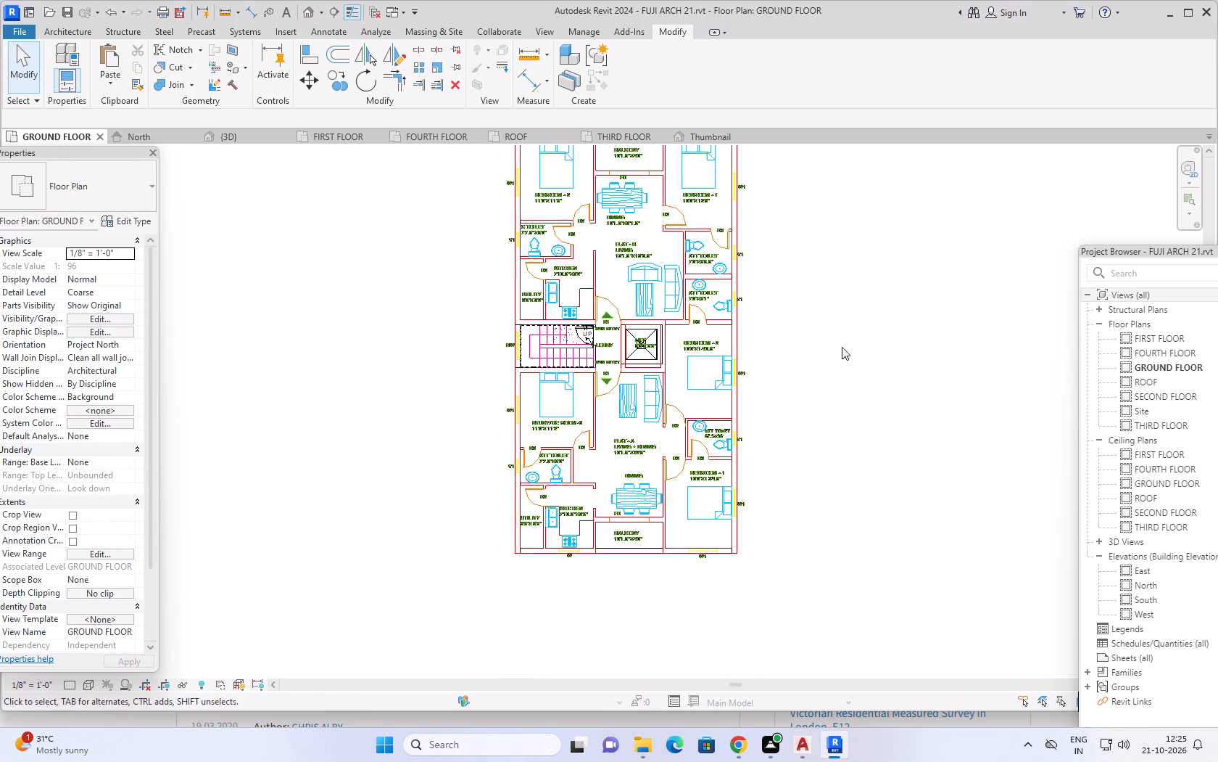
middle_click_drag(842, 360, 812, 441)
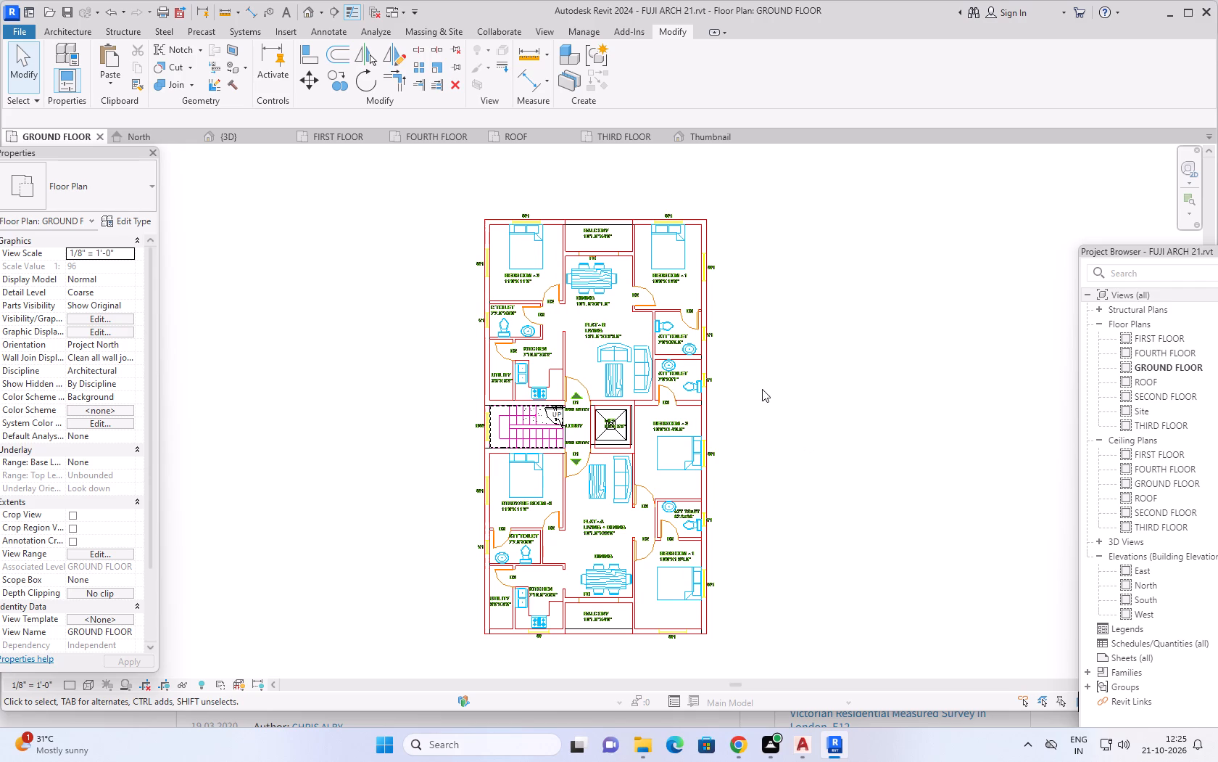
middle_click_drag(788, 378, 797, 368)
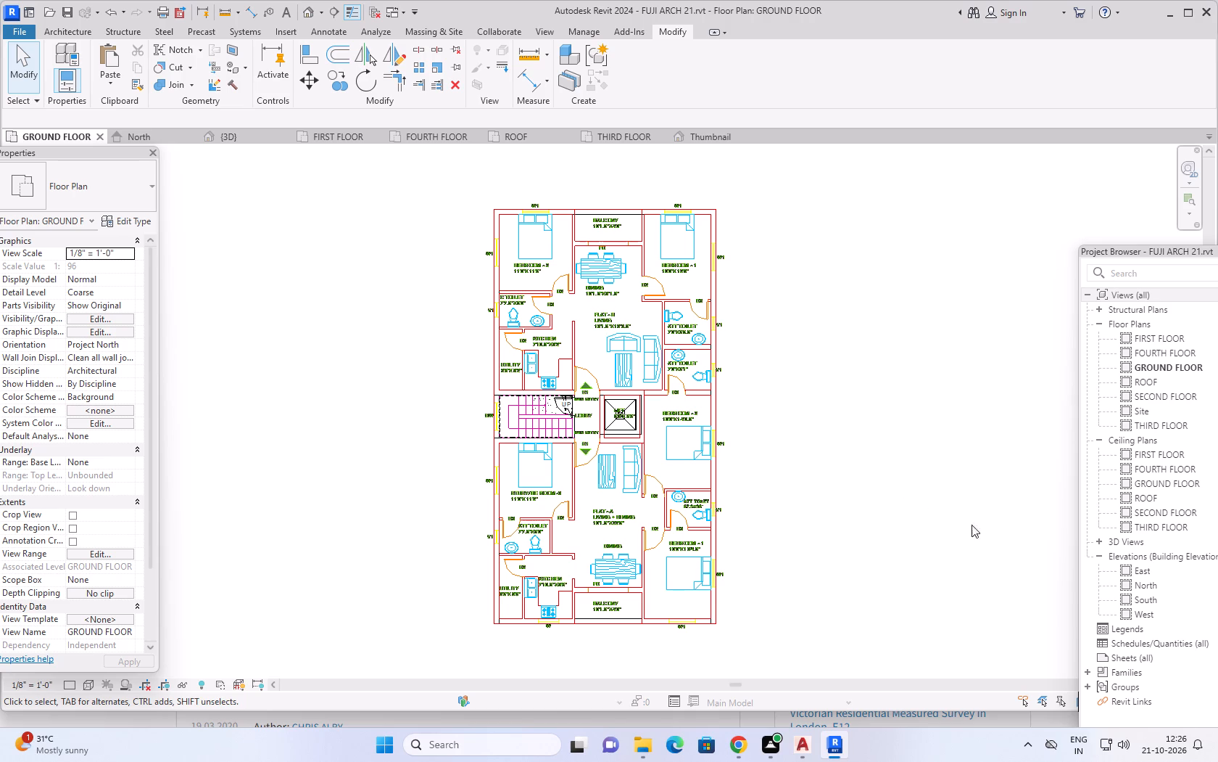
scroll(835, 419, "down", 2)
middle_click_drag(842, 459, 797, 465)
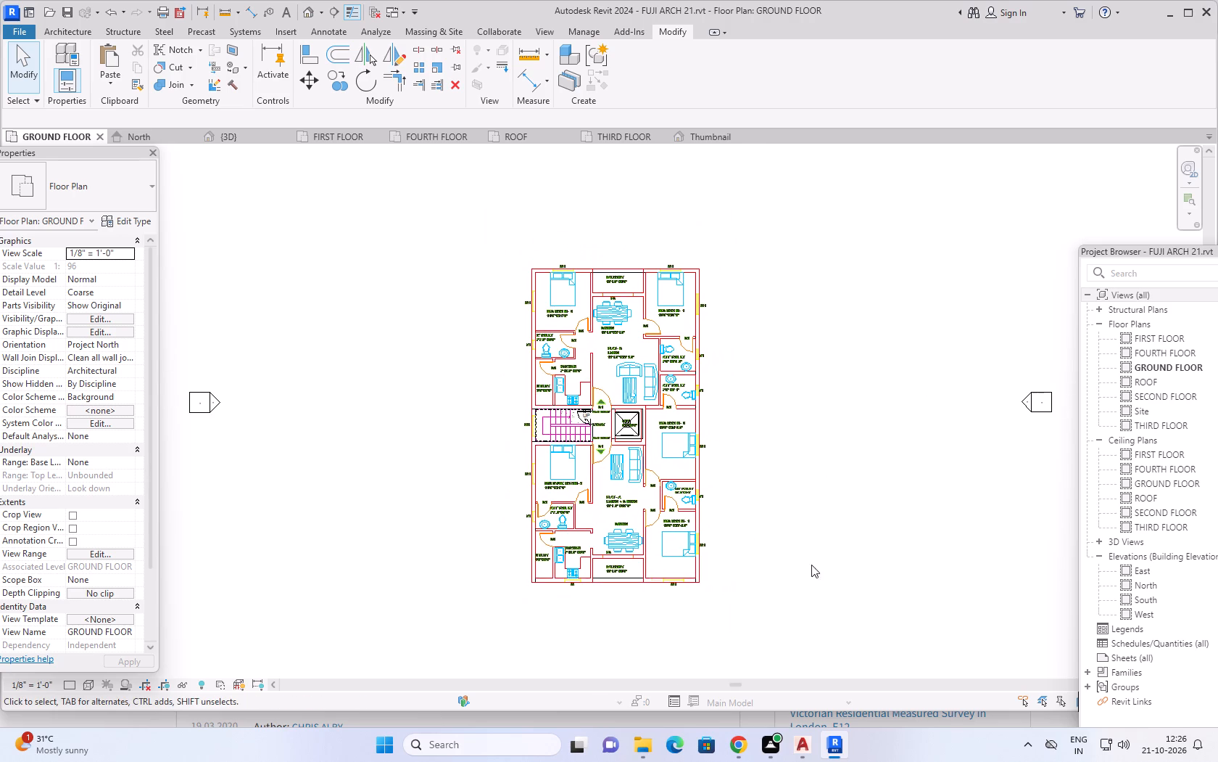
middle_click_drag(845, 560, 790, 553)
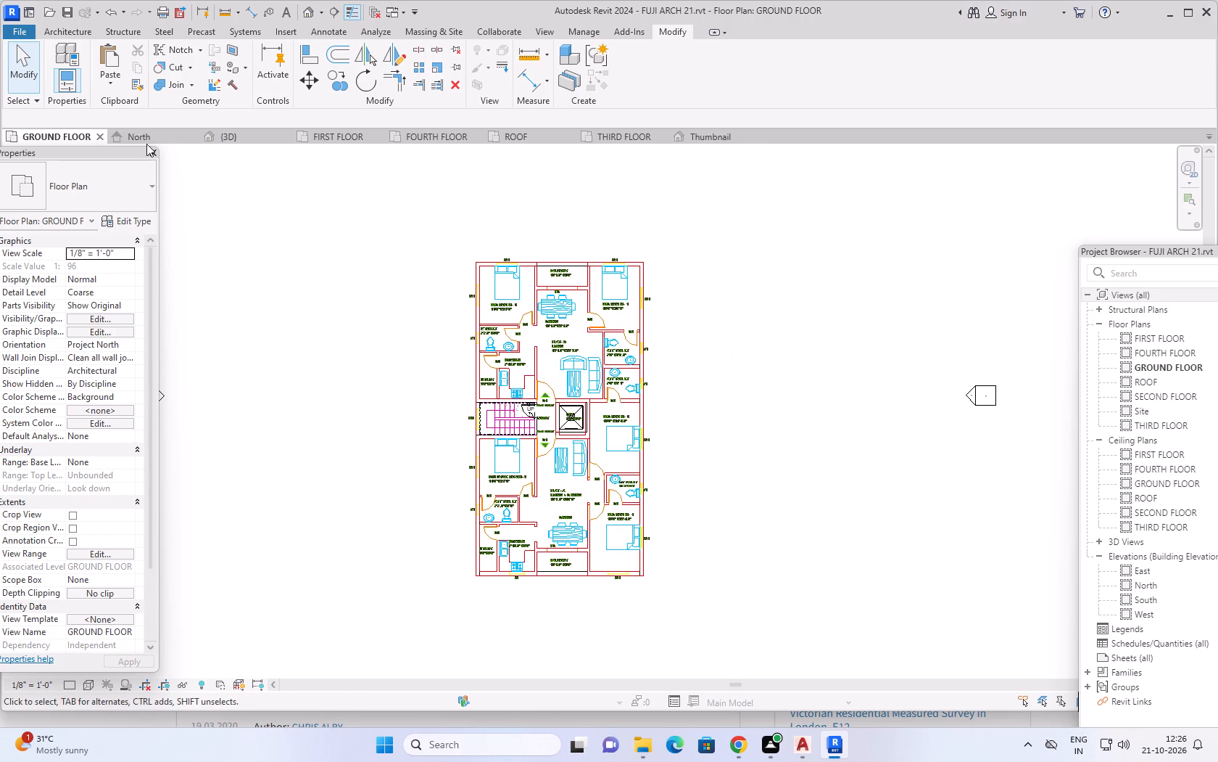
Examine the building in the 3D view from the front and side, including the ground-floor openings and the rooftop stair and lift blocks.
left_click(229, 136)
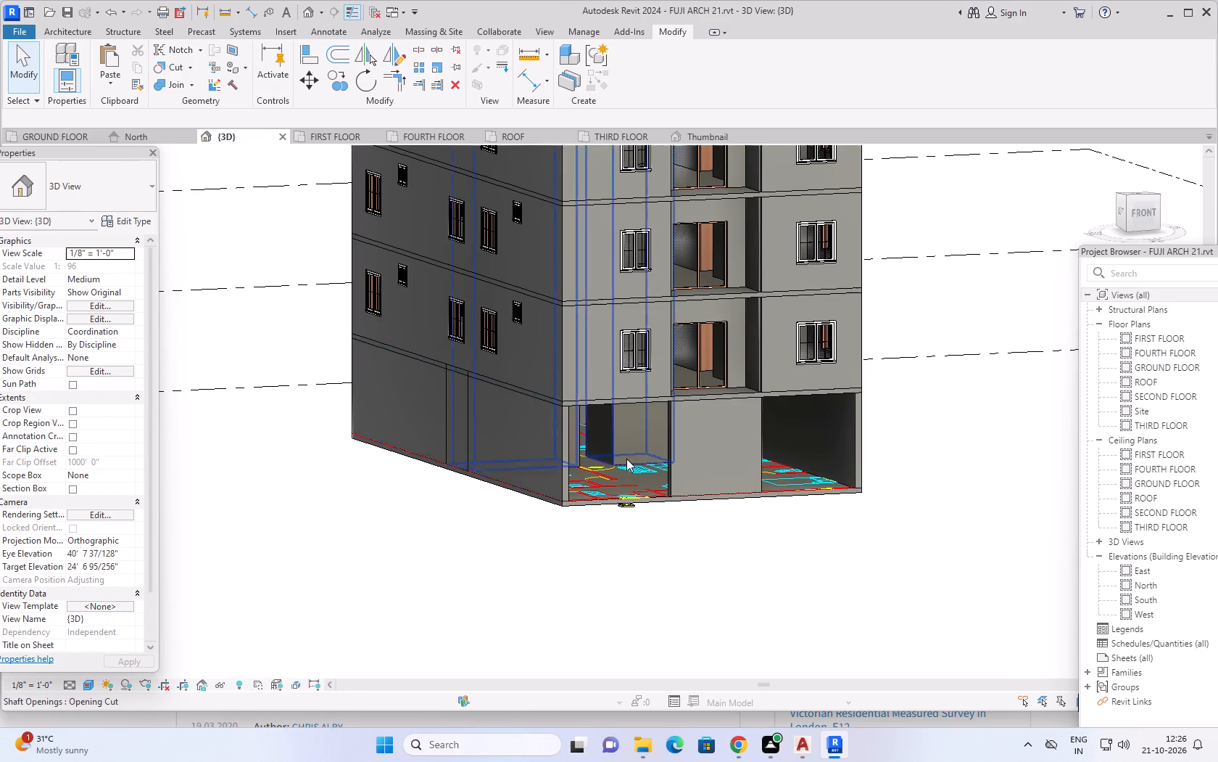
scroll(837, 515, "down", 1)
middle_click_drag(825, 520, 779, 552)
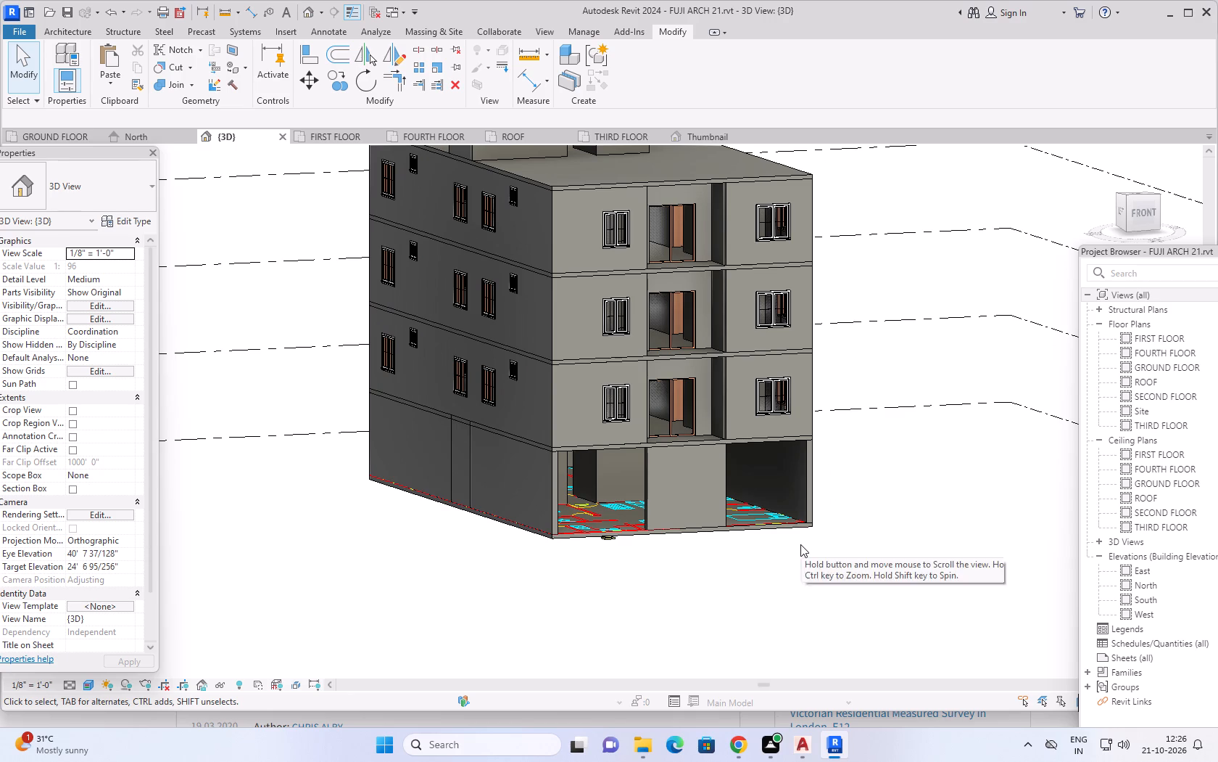
scroll(813, 543, "down", 1)
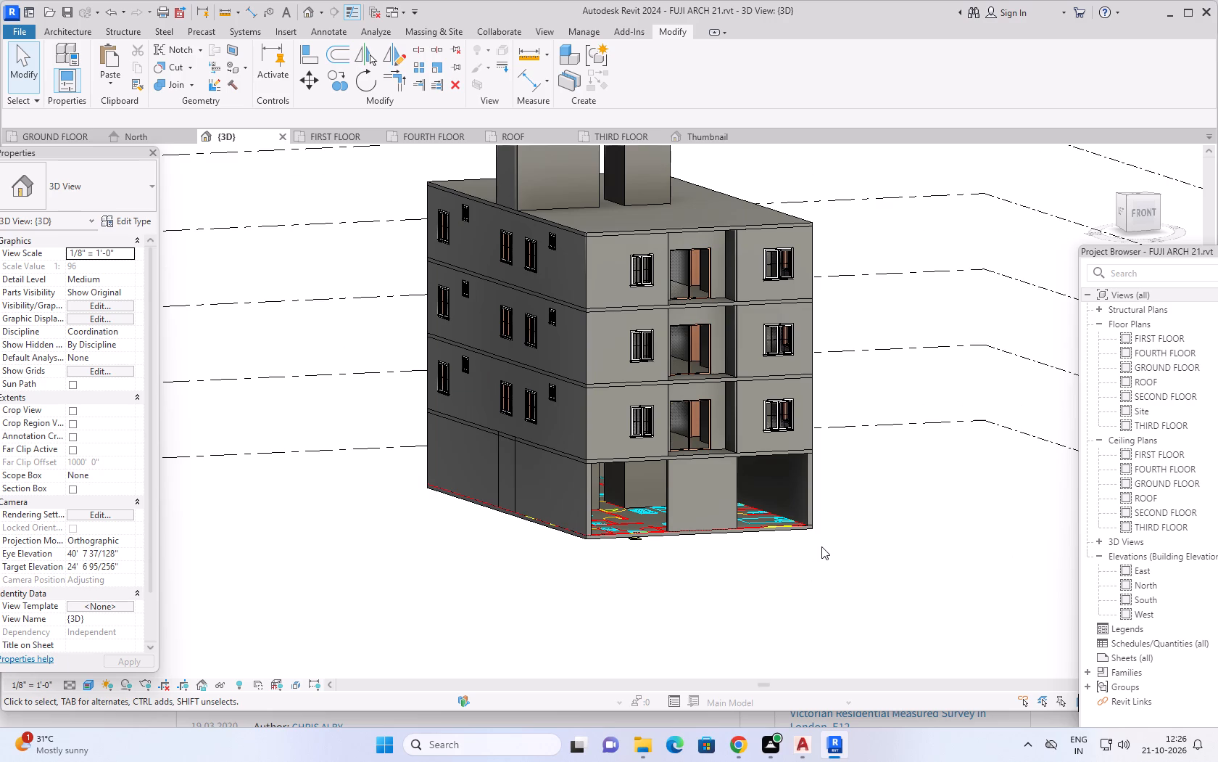
middle_click_drag(863, 530, 779, 512, "shift")
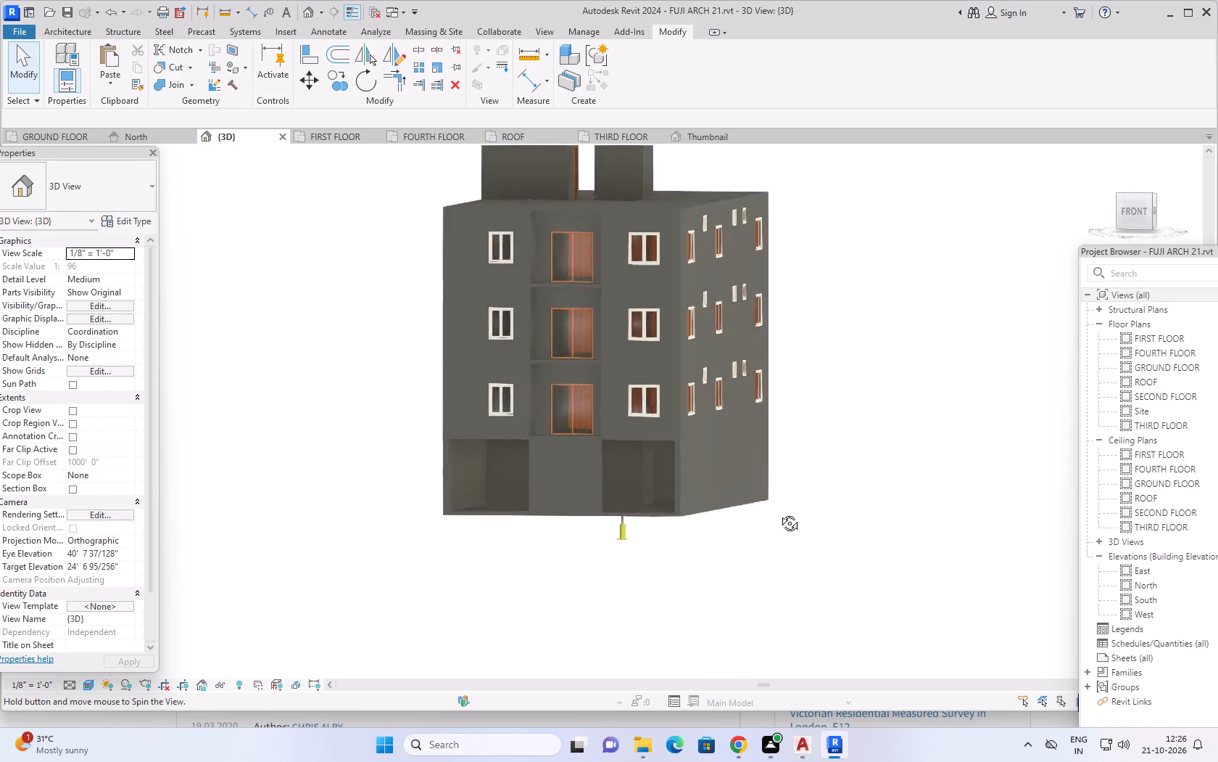
middle_click_drag(779, 512, 922, 576, "shift")
scroll(691, 228, "up", 1)
middle_click_drag(923, 167, 927, 388)
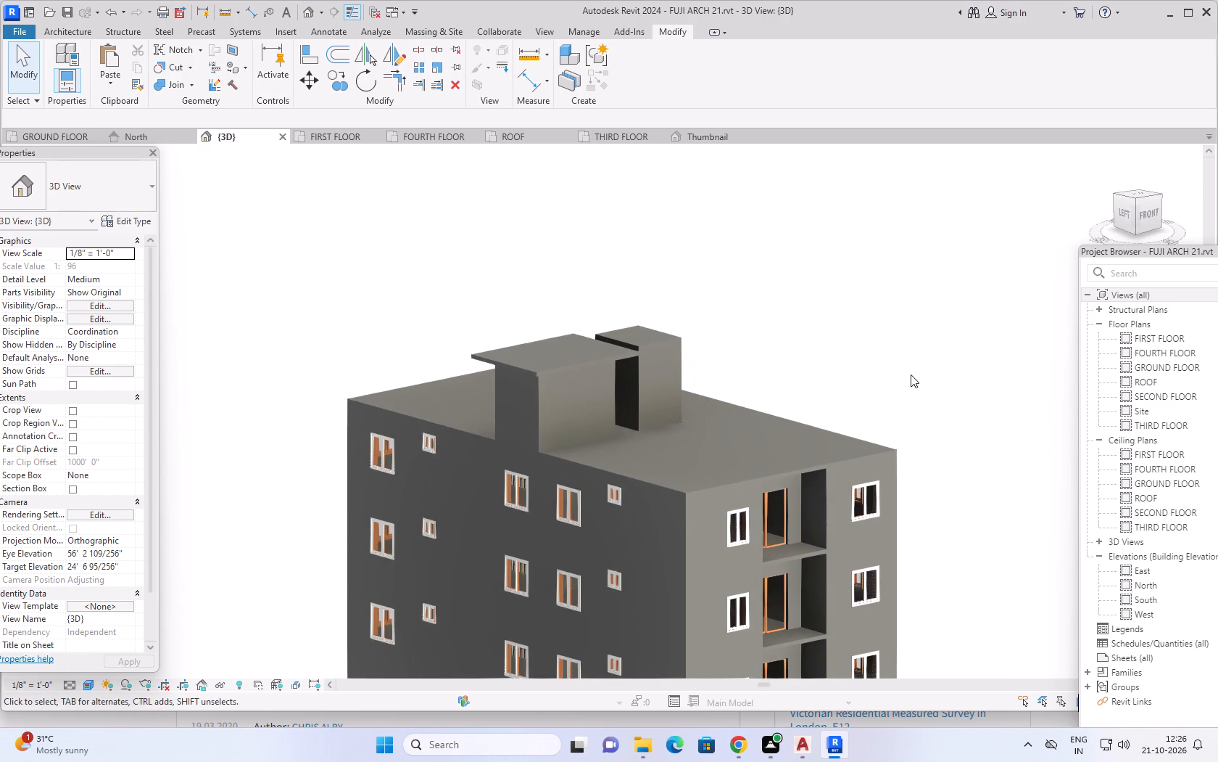
middle_click_drag(906, 377, 822, 364, "shift")
scroll(628, 359, "up", 4)
middle_click_drag(845, 335, 792, 286)
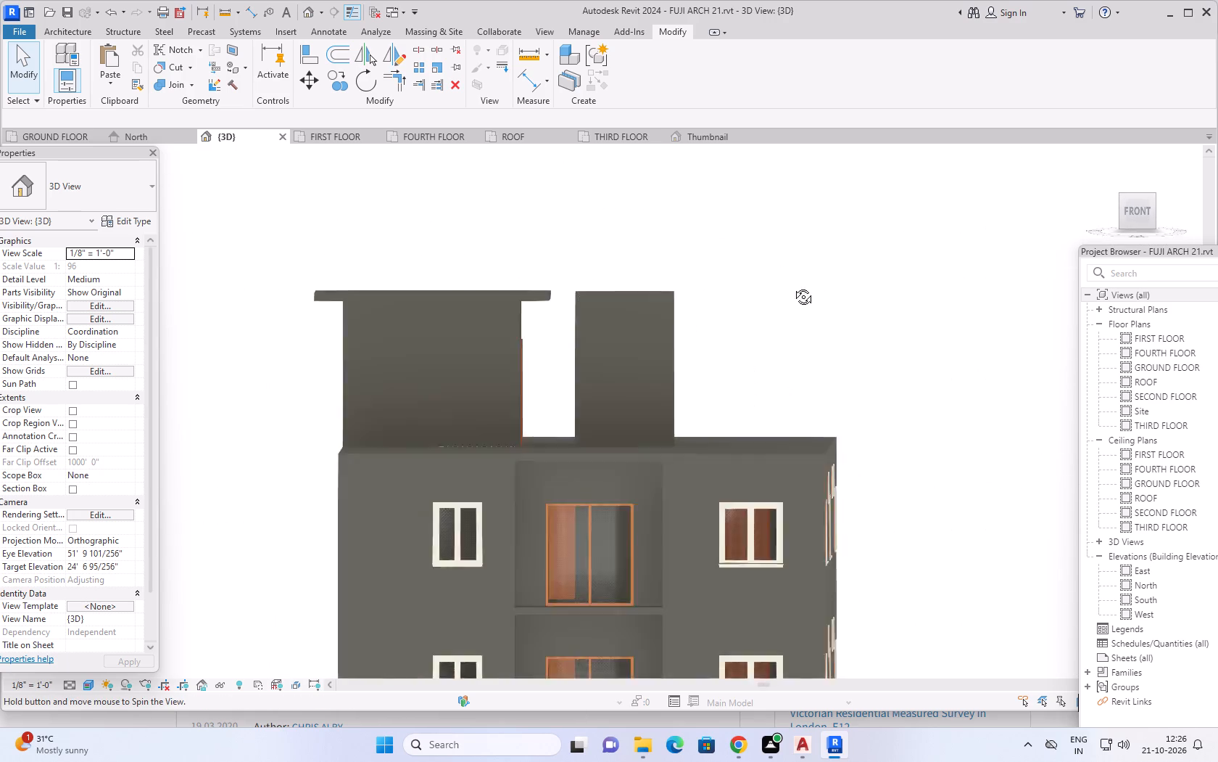
middle_click_drag(792, 286, 829, 276)
scroll(593, 405, "up", 2)
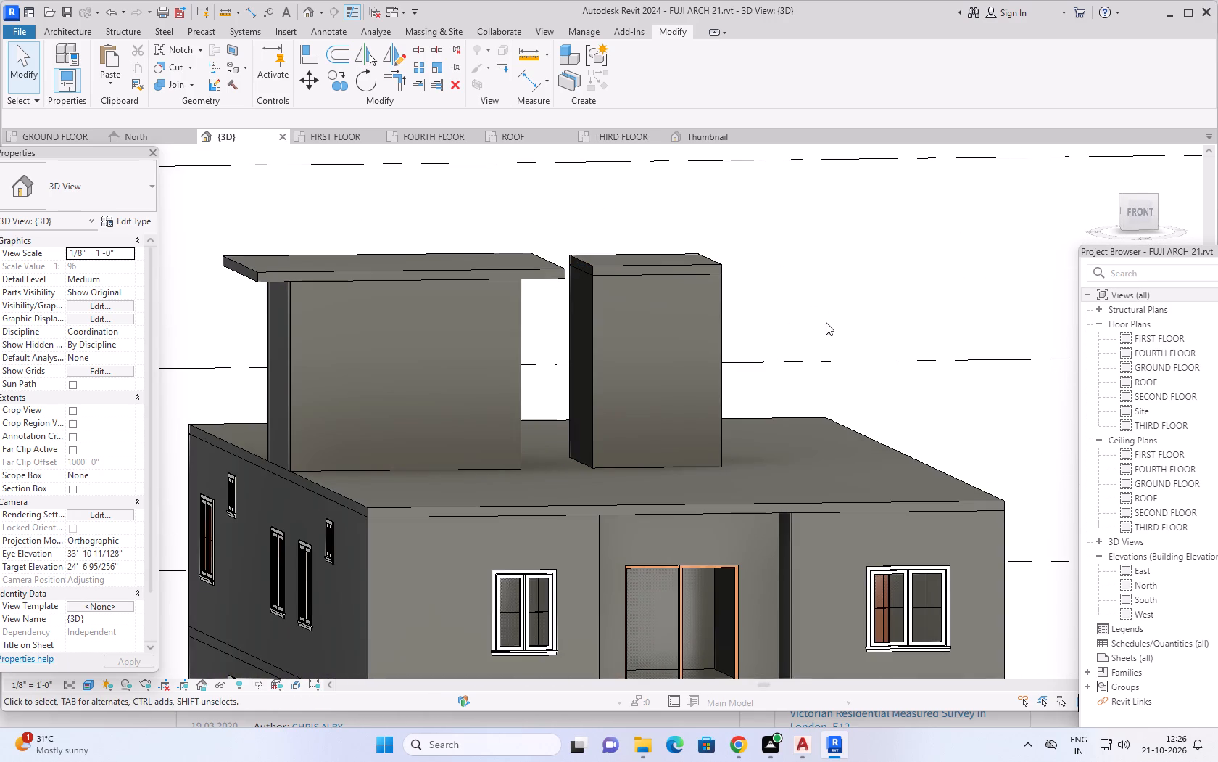
left_click(37, 141)
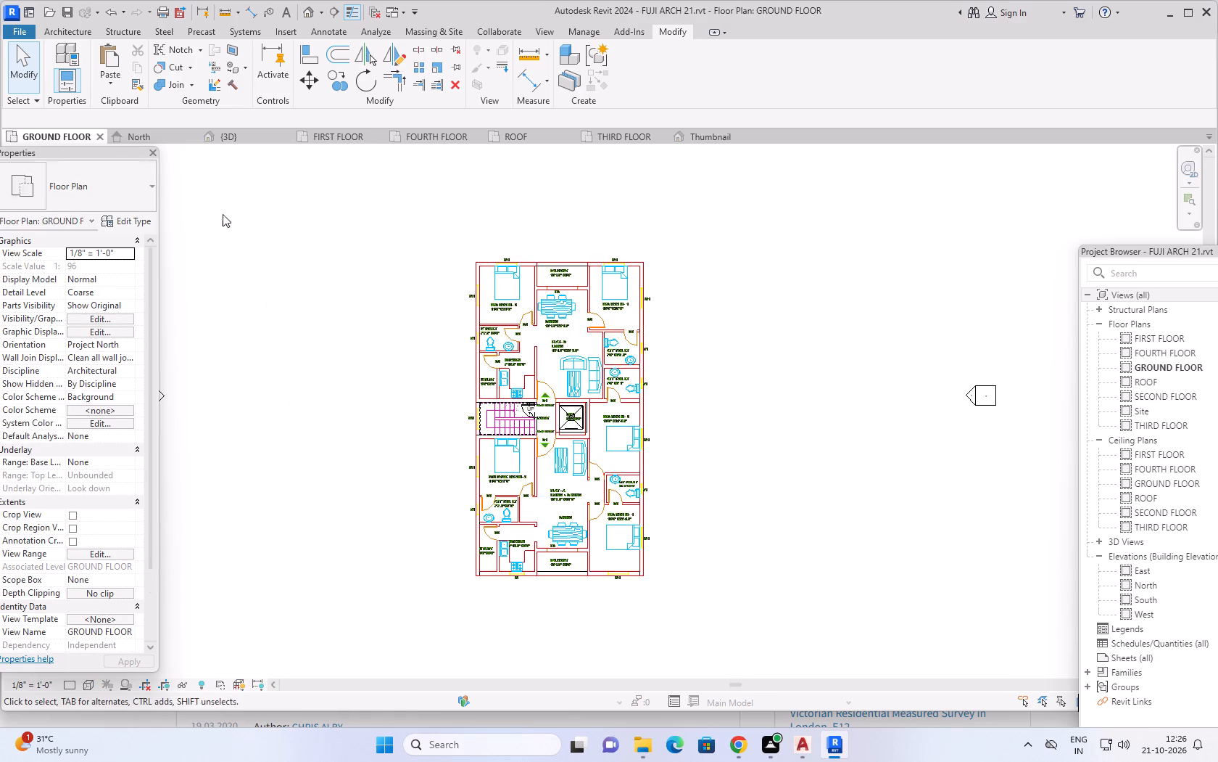
scroll(581, 497, "up", 2)
left_click(236, 134)
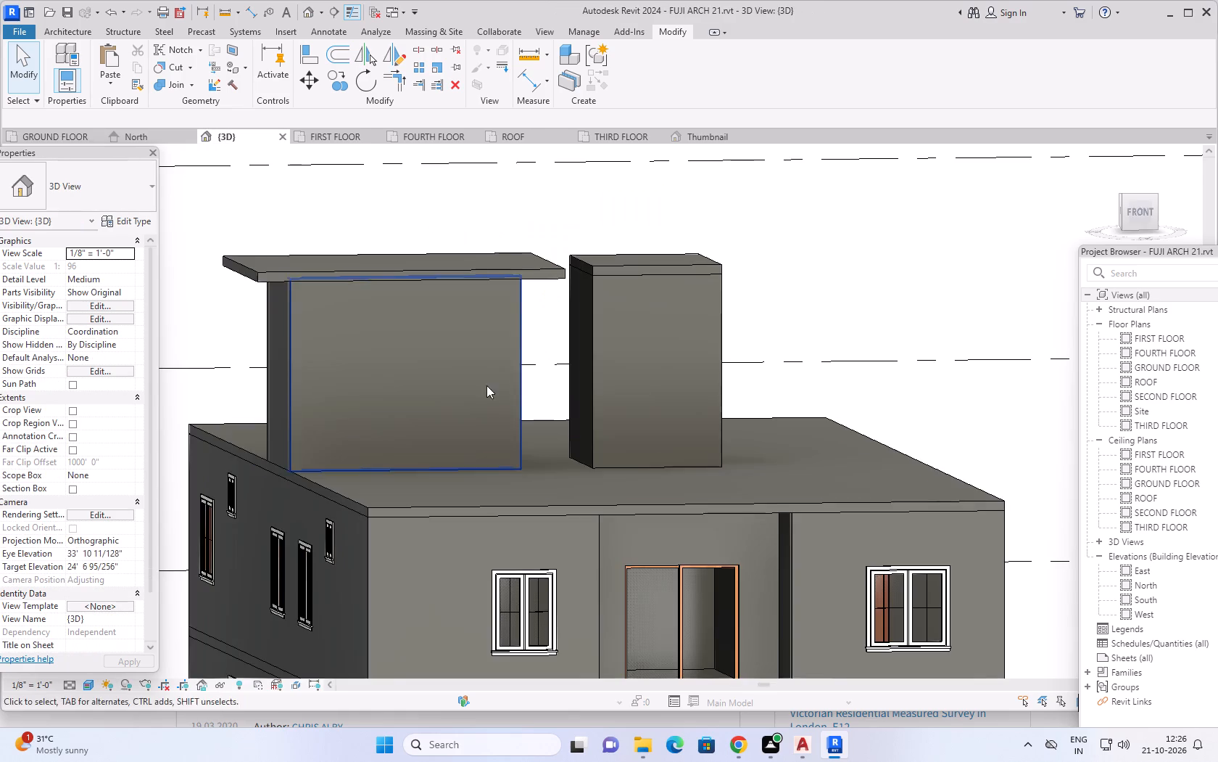
scroll(600, 472, "down", 13)
middle_click_drag(741, 558, 740, 551)
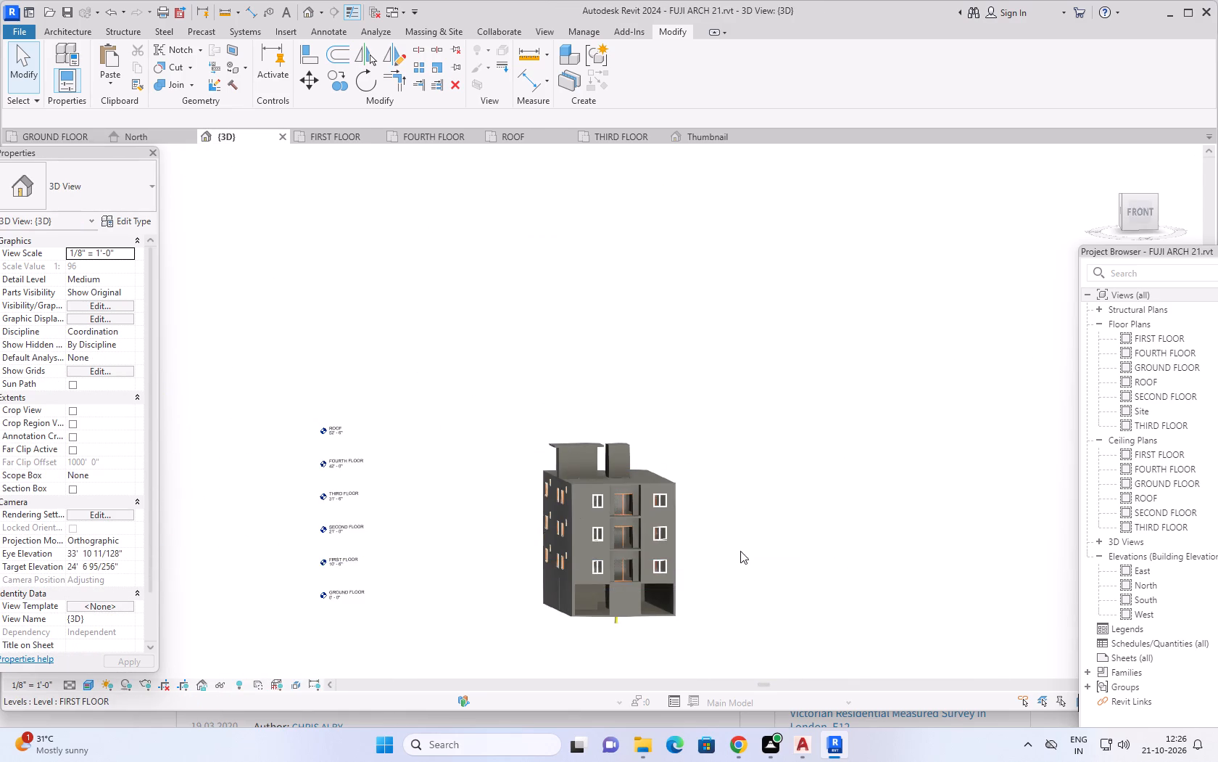
middle_click_drag(740, 551, 750, 493)
scroll(369, 239, "up", 1)
Examine the lift and the 9" wall between it and the lobby in the GROUND FLOOR plan.
left_click(37, 134)
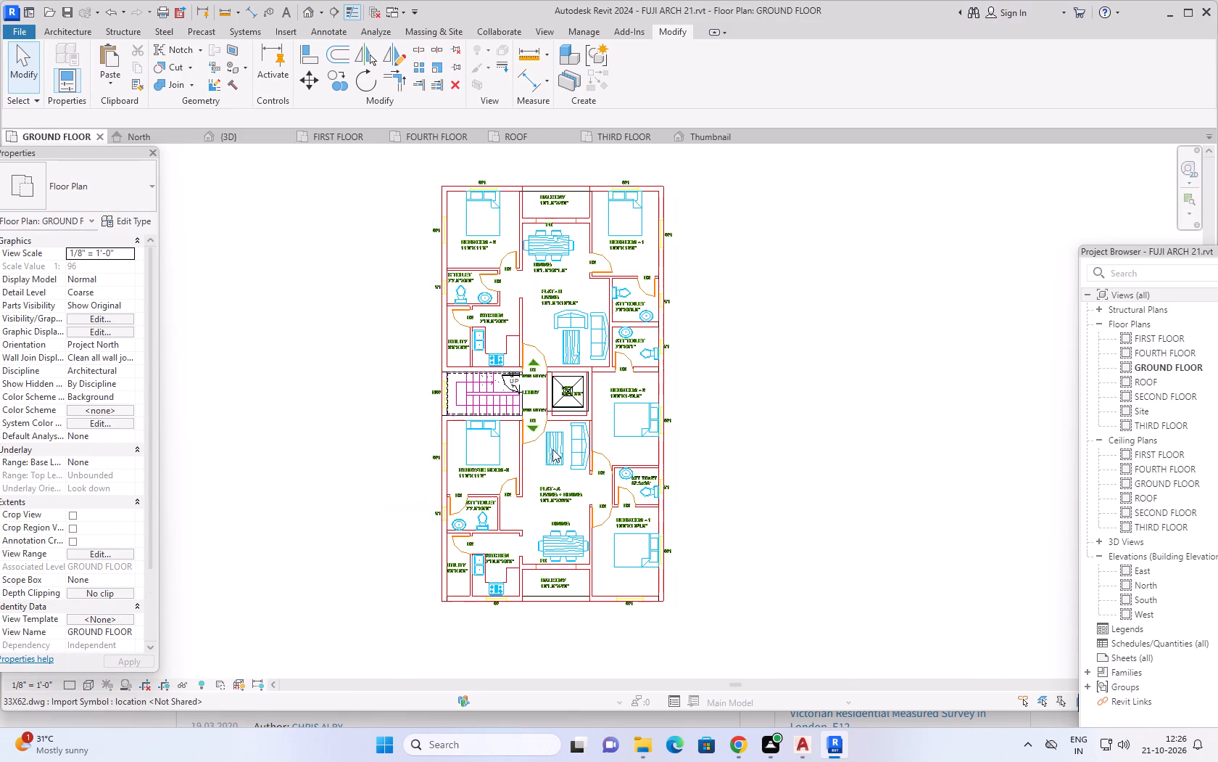
scroll(563, 390, "up", 12)
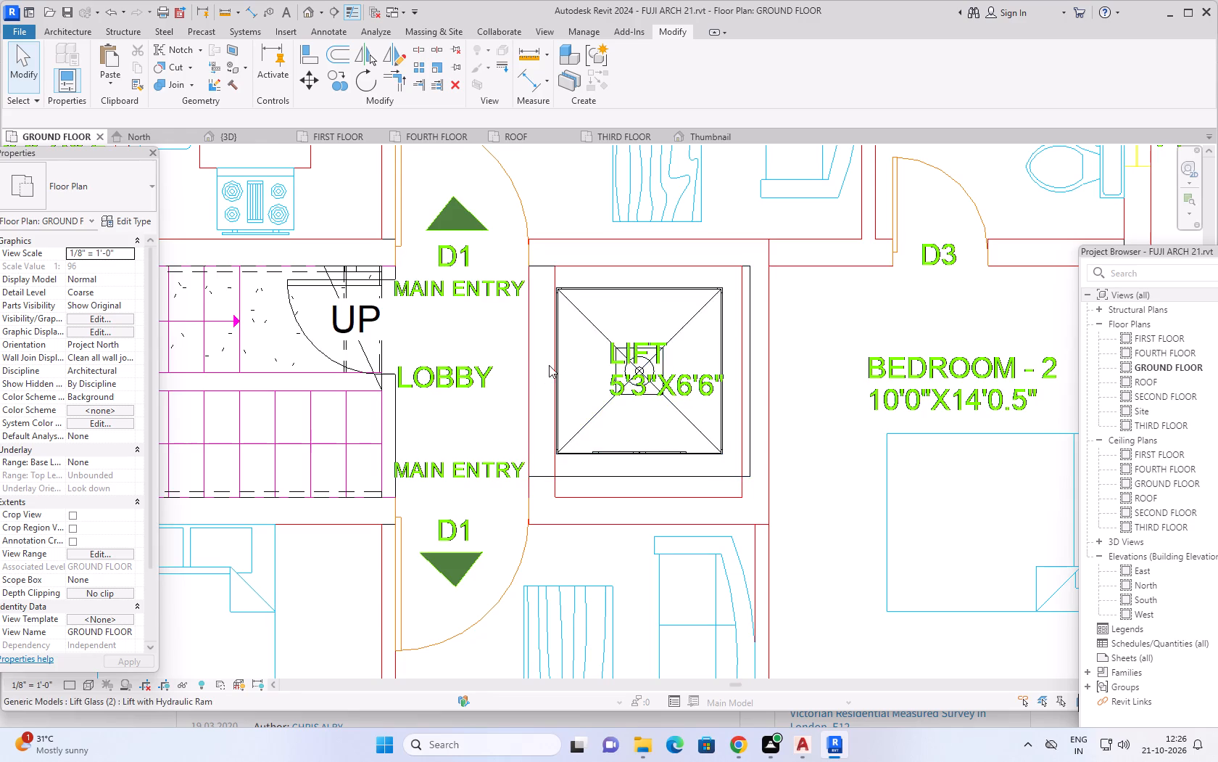
scroll(550, 364, "up", 4)
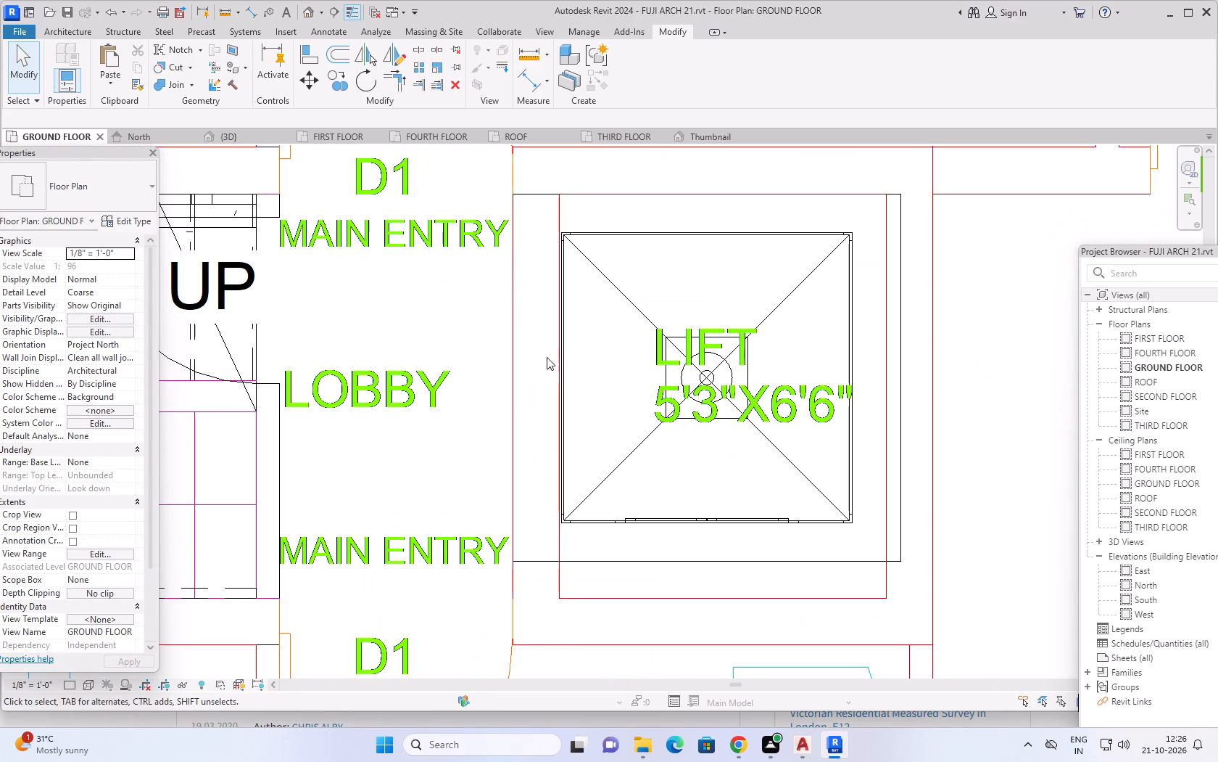
left_click(537, 392)
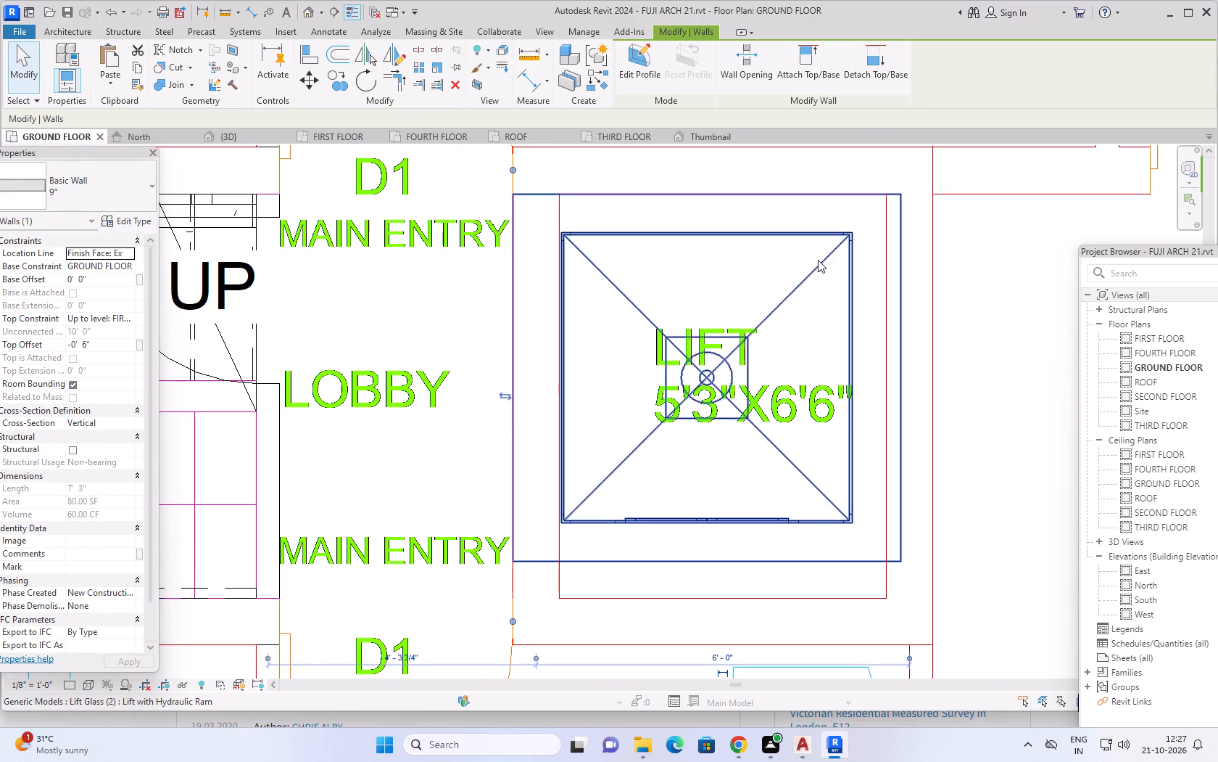
key("Escape")
key("Escape")
key("Escape")
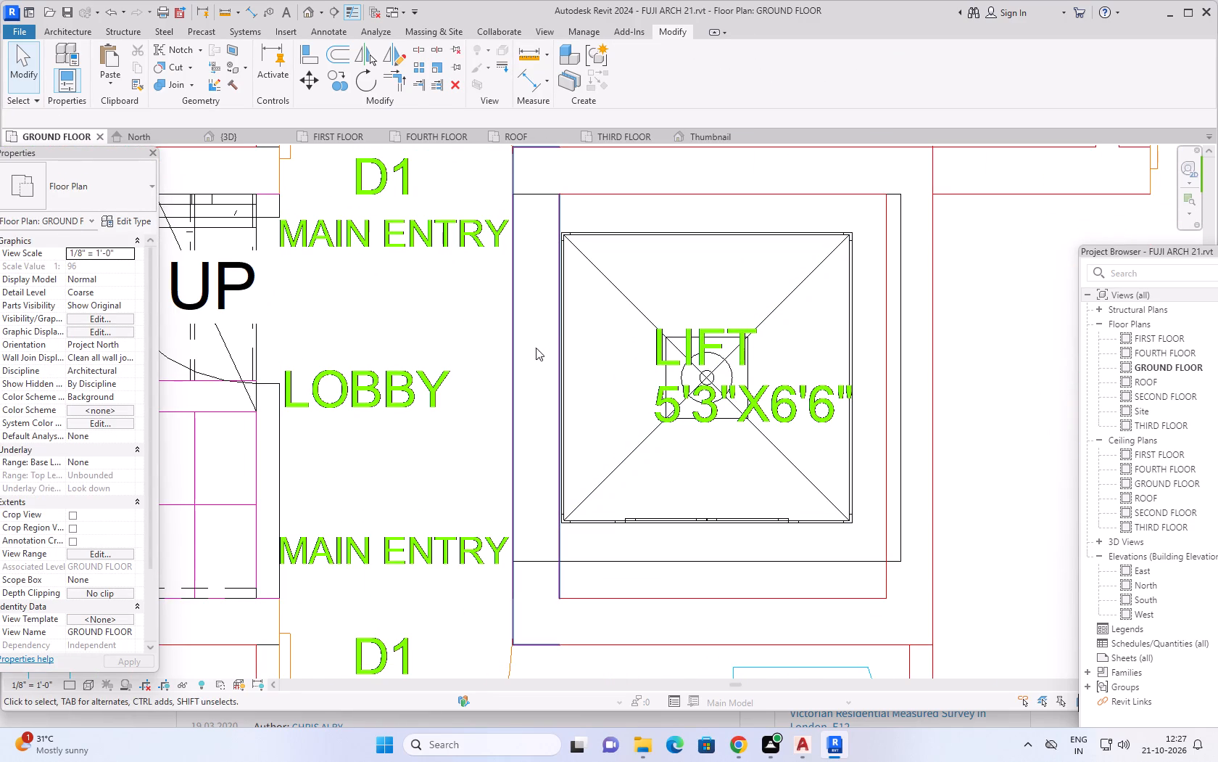
Select the 9" wall between the lobby and the lift and check its position in the 3D view against the plan.
left_click(534, 364)
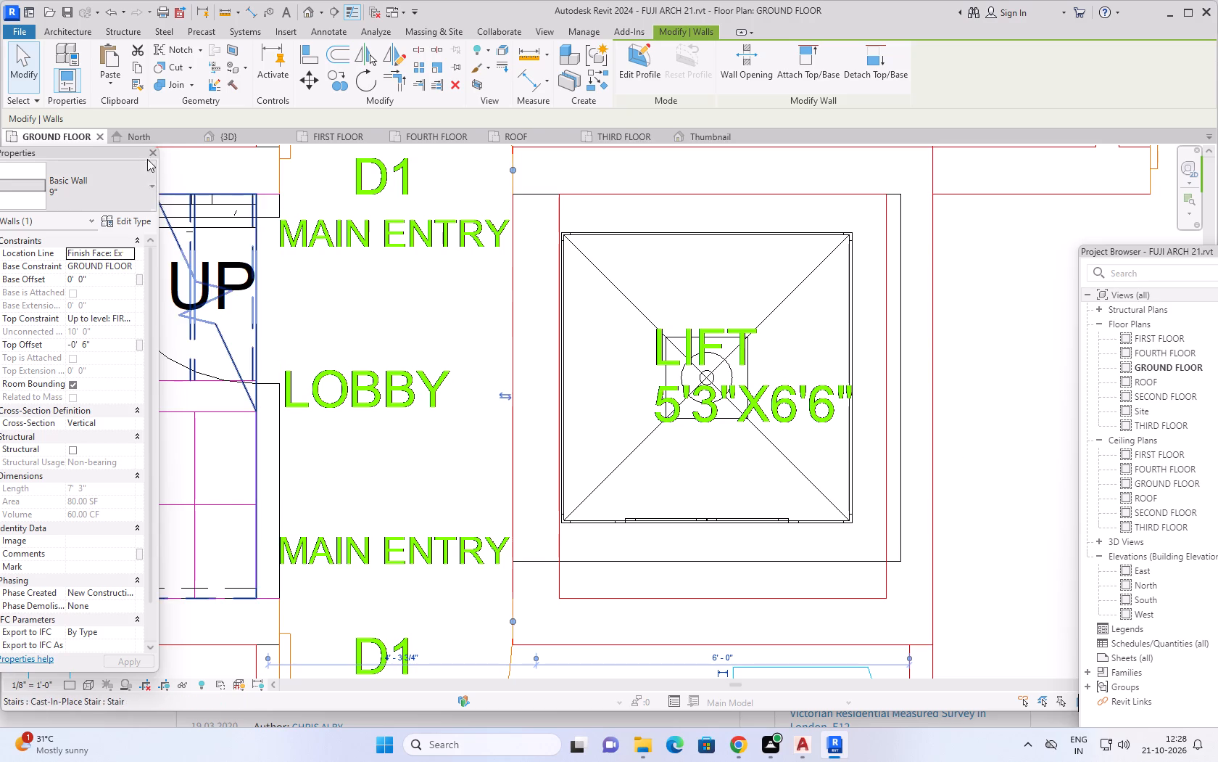
left_click(149, 132)
left_click(226, 140)
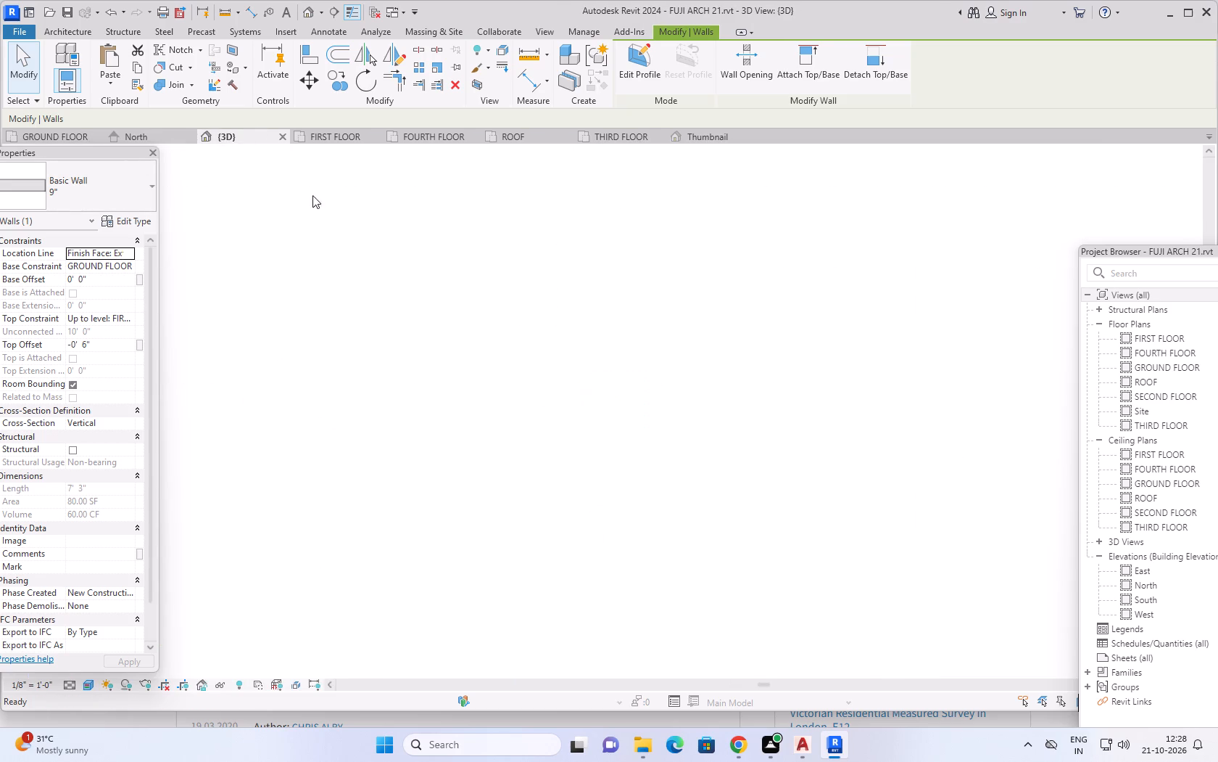
scroll(579, 448, "up", 4)
middle_click_drag(945, 565, 935, 539)
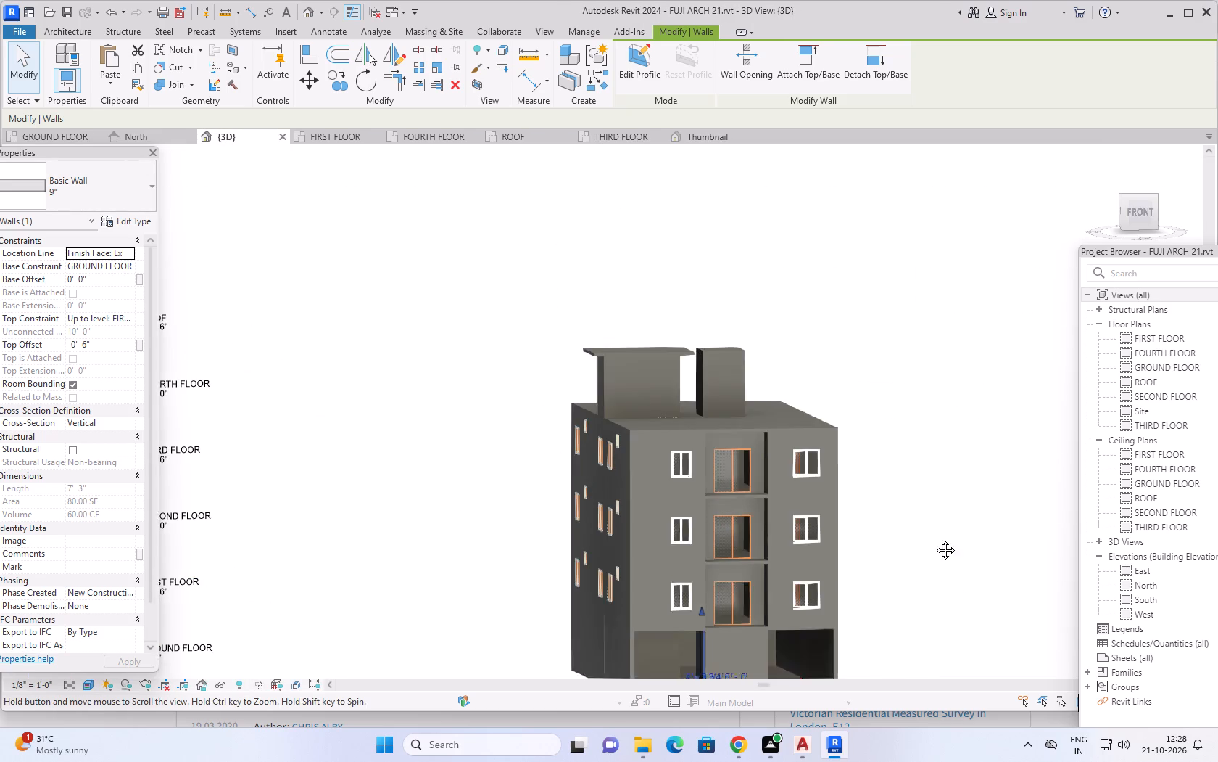
middle_click_drag(935, 539, 862, 374)
scroll(627, 536, "up", 3)
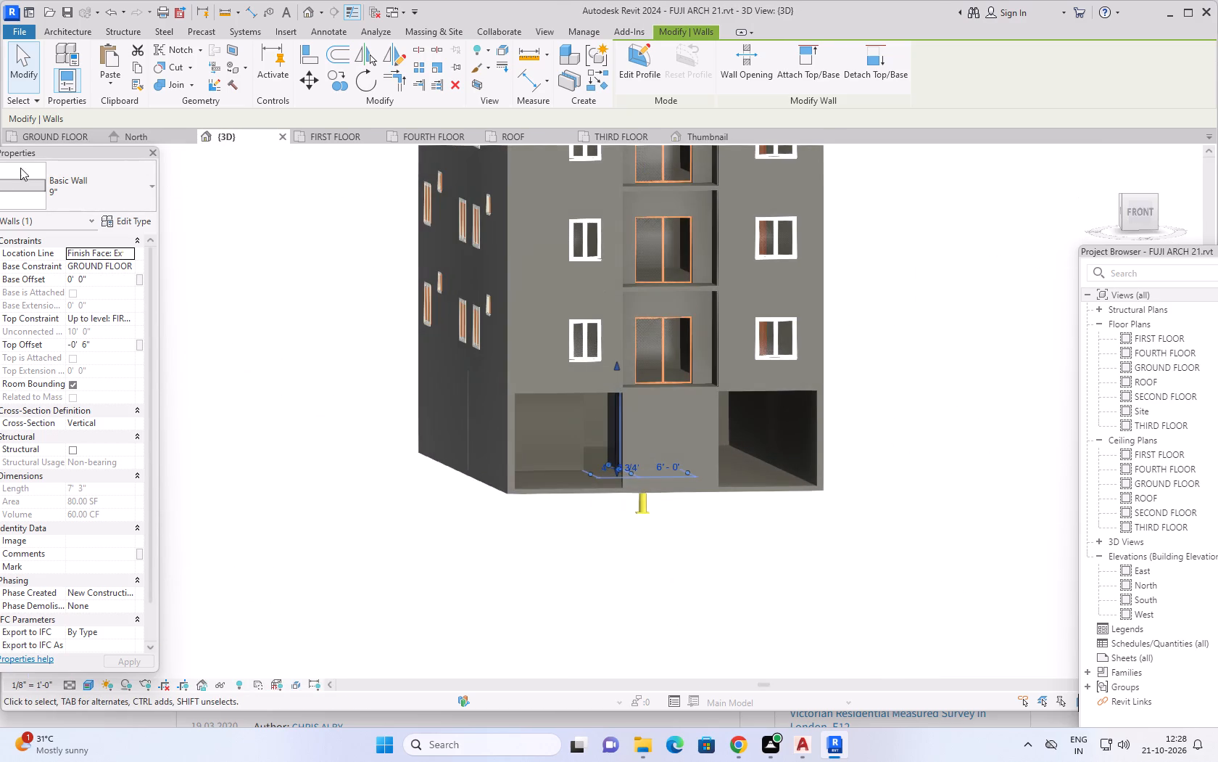
left_click(31, 132)
left_click(536, 351)
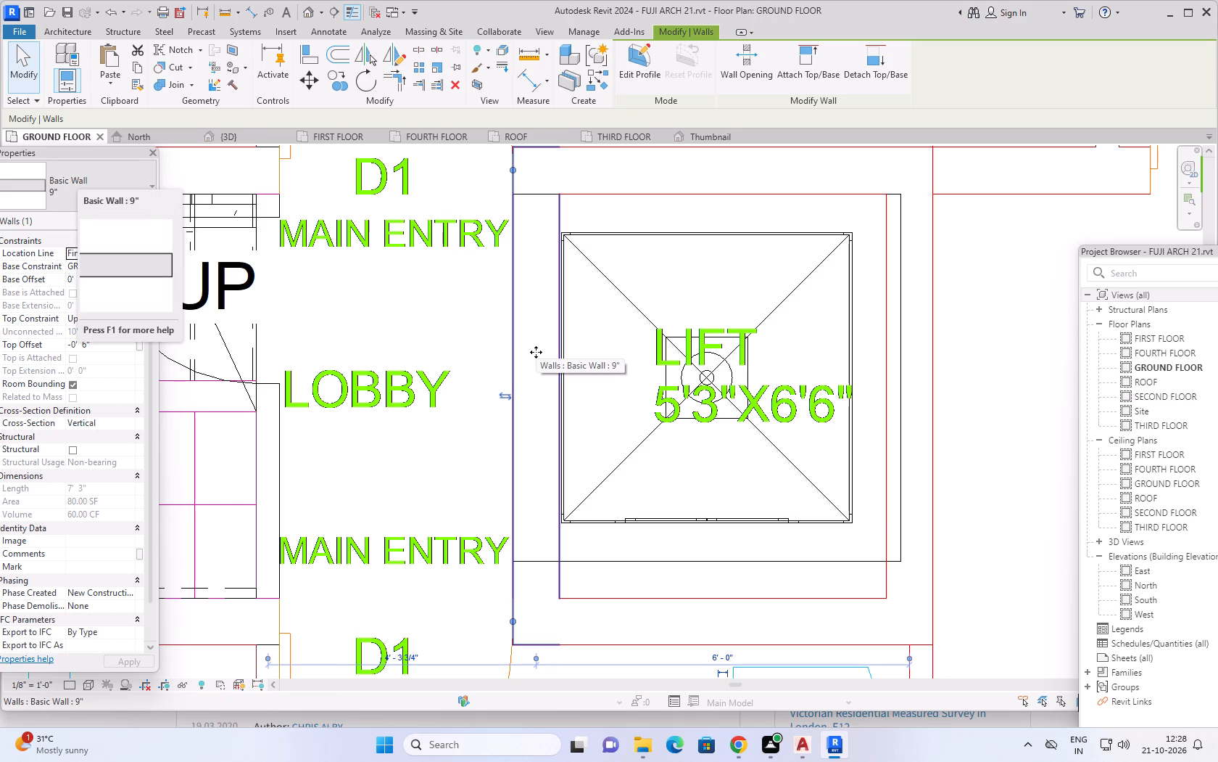
key("Escape")
key("Escape")
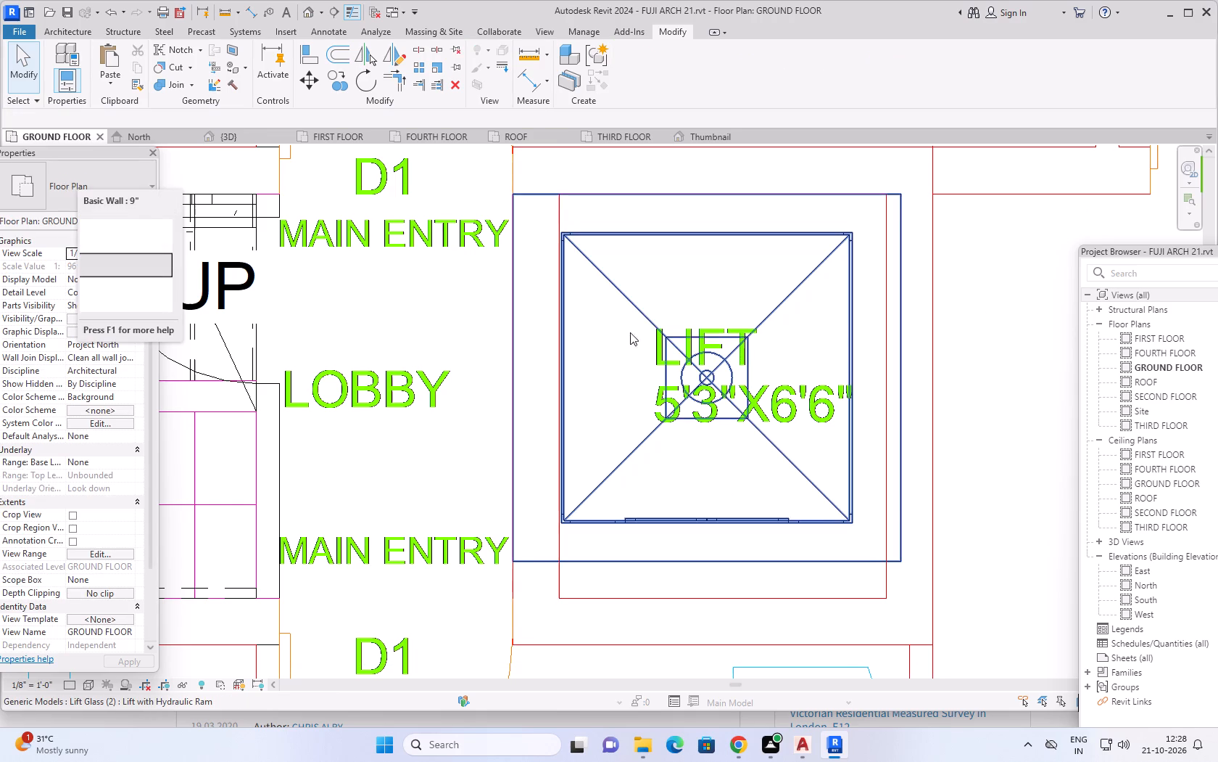
Move the Lift Glass (2) lift about 9.5 inches toward the lobby, aligning its cabin edge with the lobby face of the shaft wall.
left_click(660, 239)
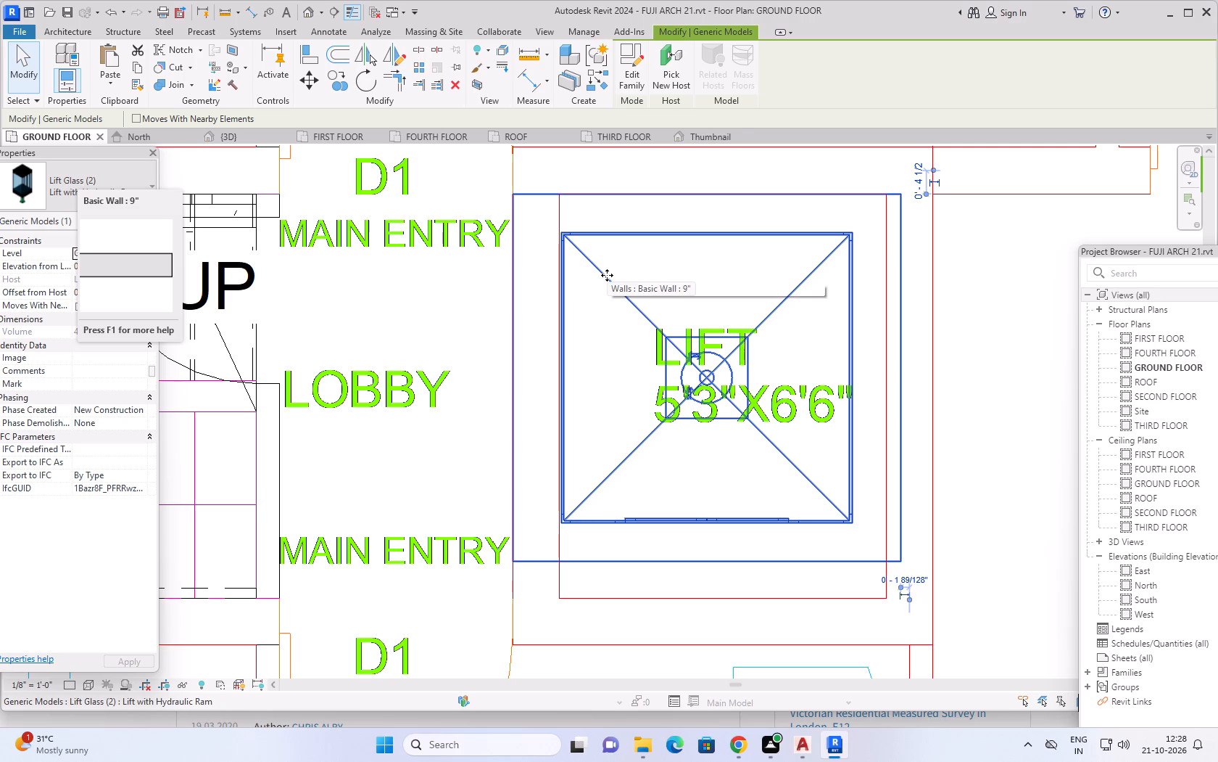
key("Left")
key("Left")
key("Left")
key("Left")
key("Left")
key("Left")
key("Left")
key("Left")
key("Left")
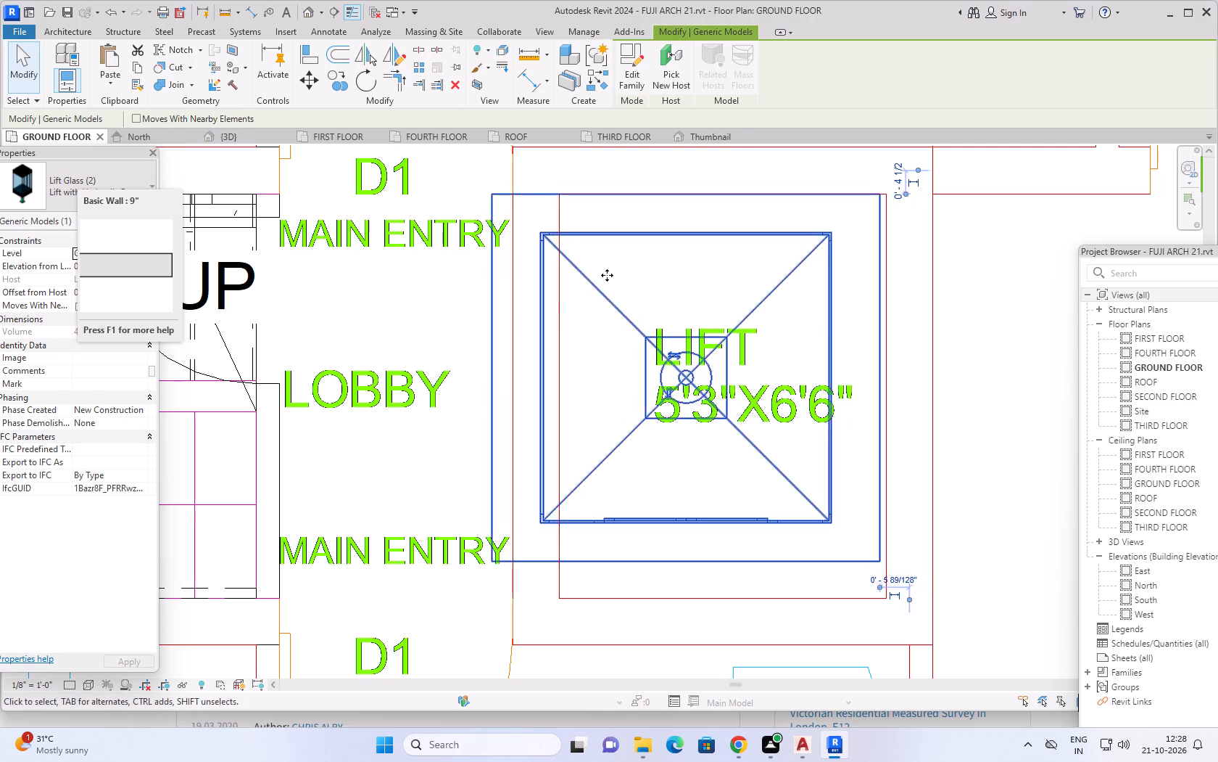
key("Left")
key("Left")
key("Left")
key("Left")
key("Left")
key("Left")
key("Left")
key("Left")
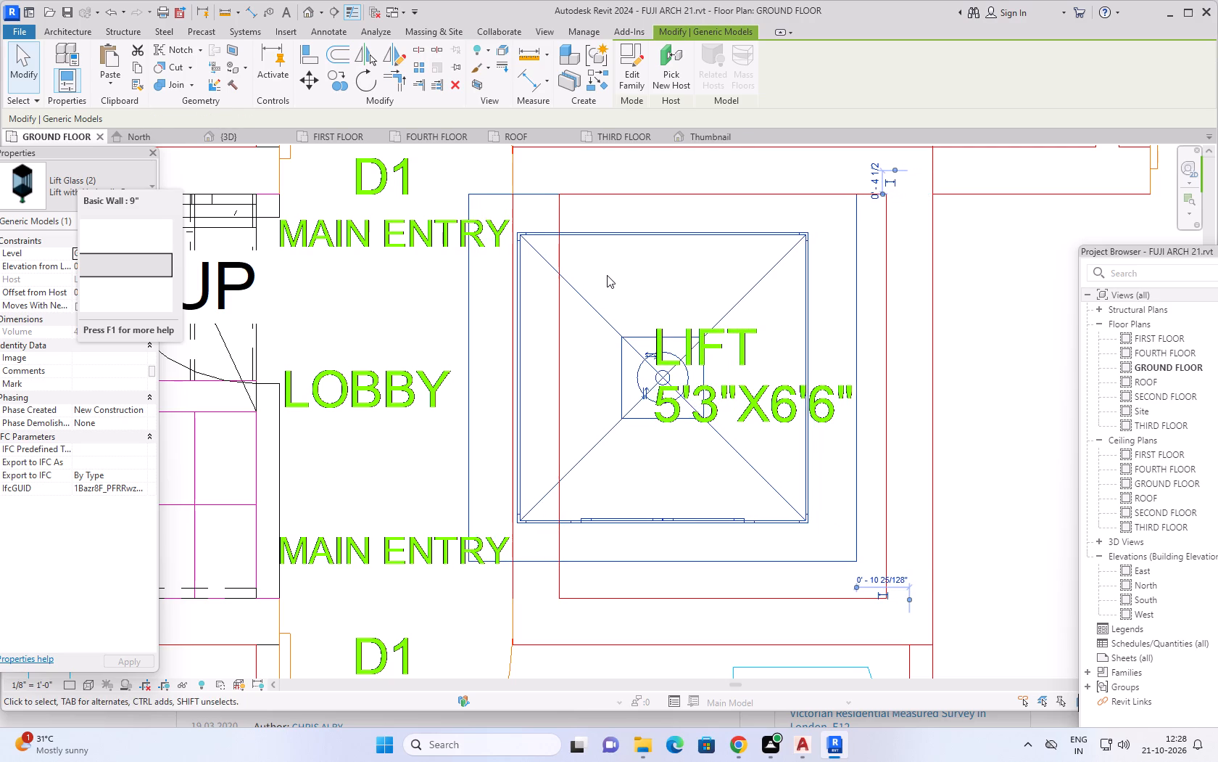
key("Left")
key("Left")
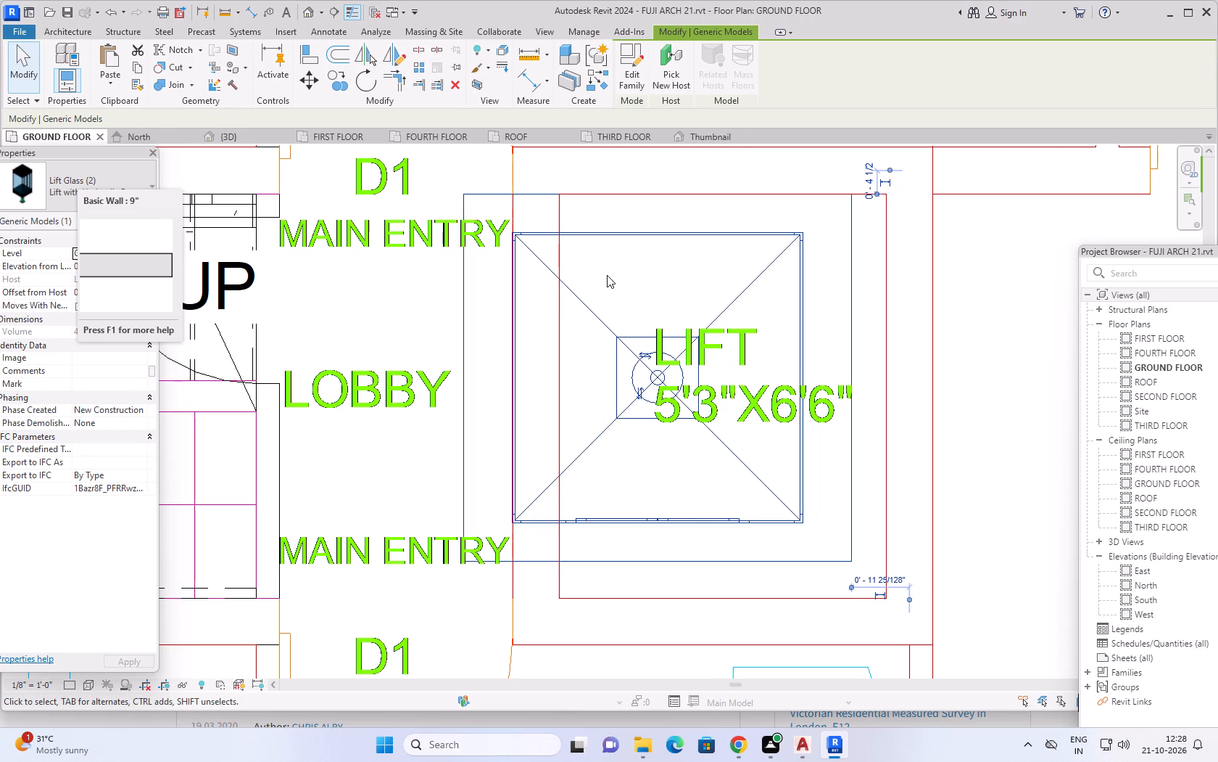
Check the lift and its door in the shaft wall in 3D through the ground-floor front opening.
left_click(245, 137)
scroll(571, 493, "up", 5)
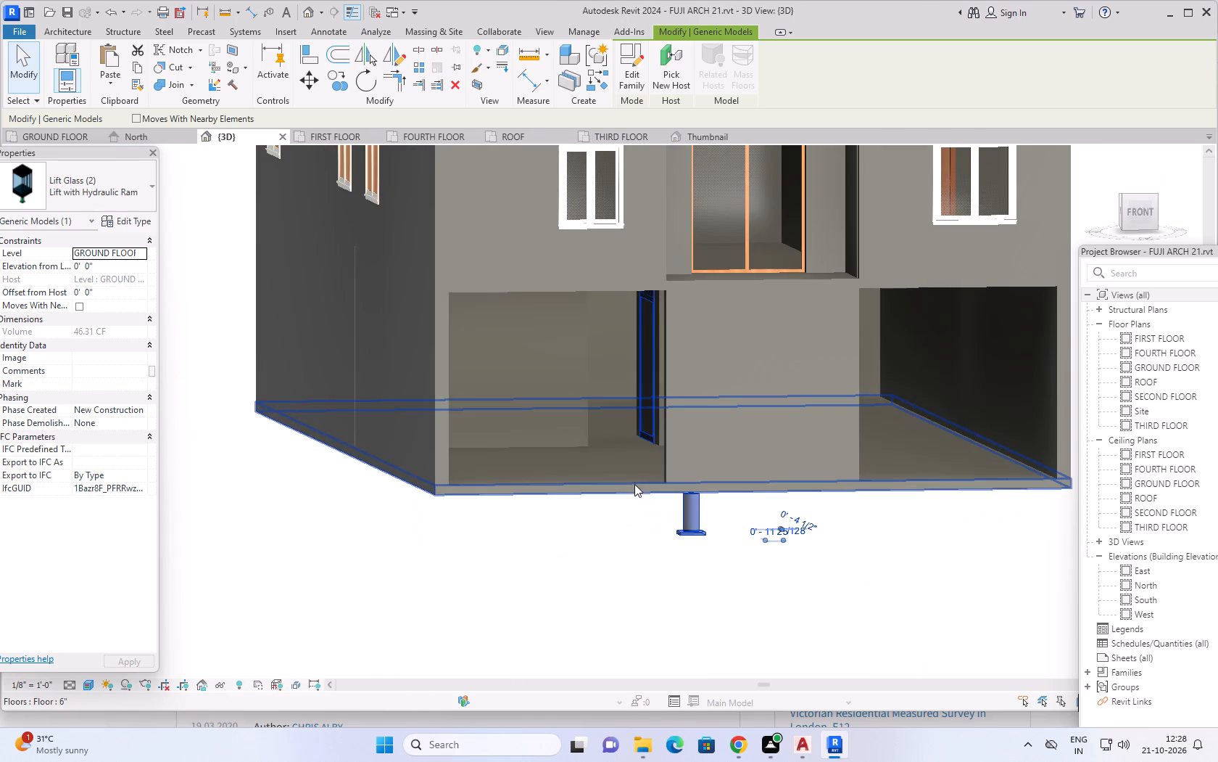
left_click(446, 614)
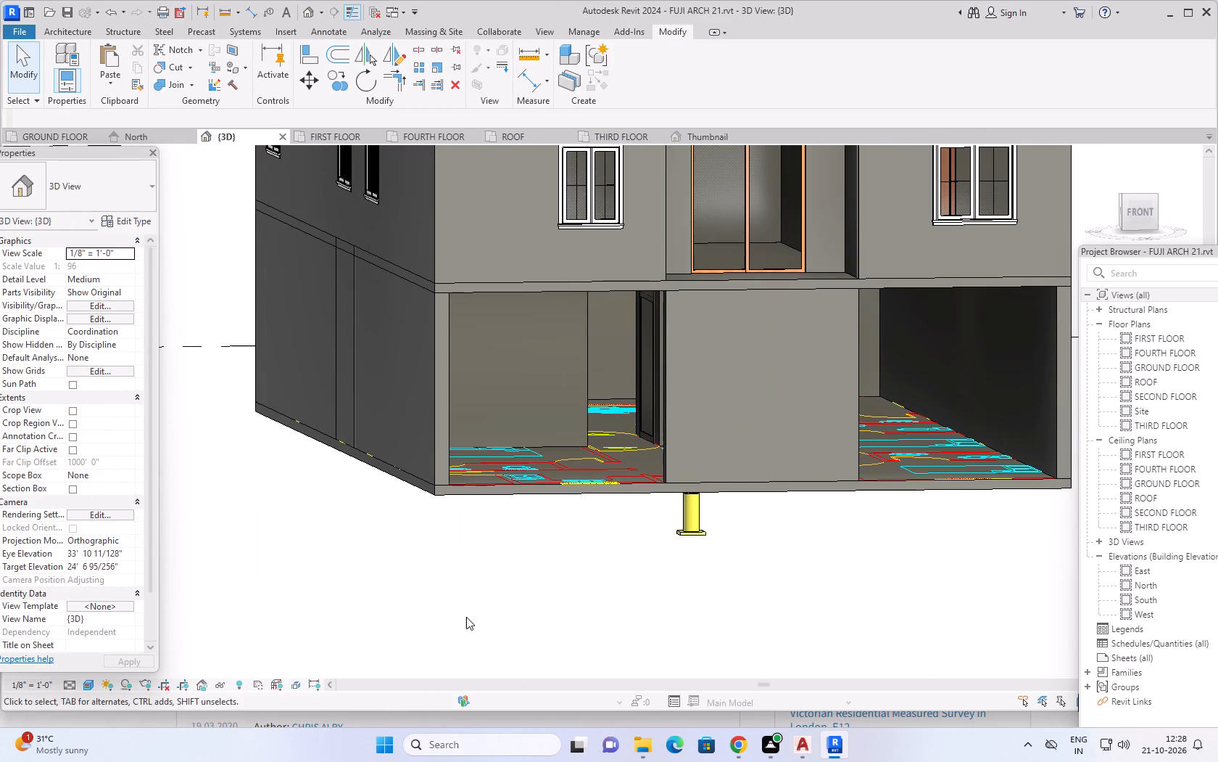
middle_click_drag(464, 618, 502, 633, "shift")
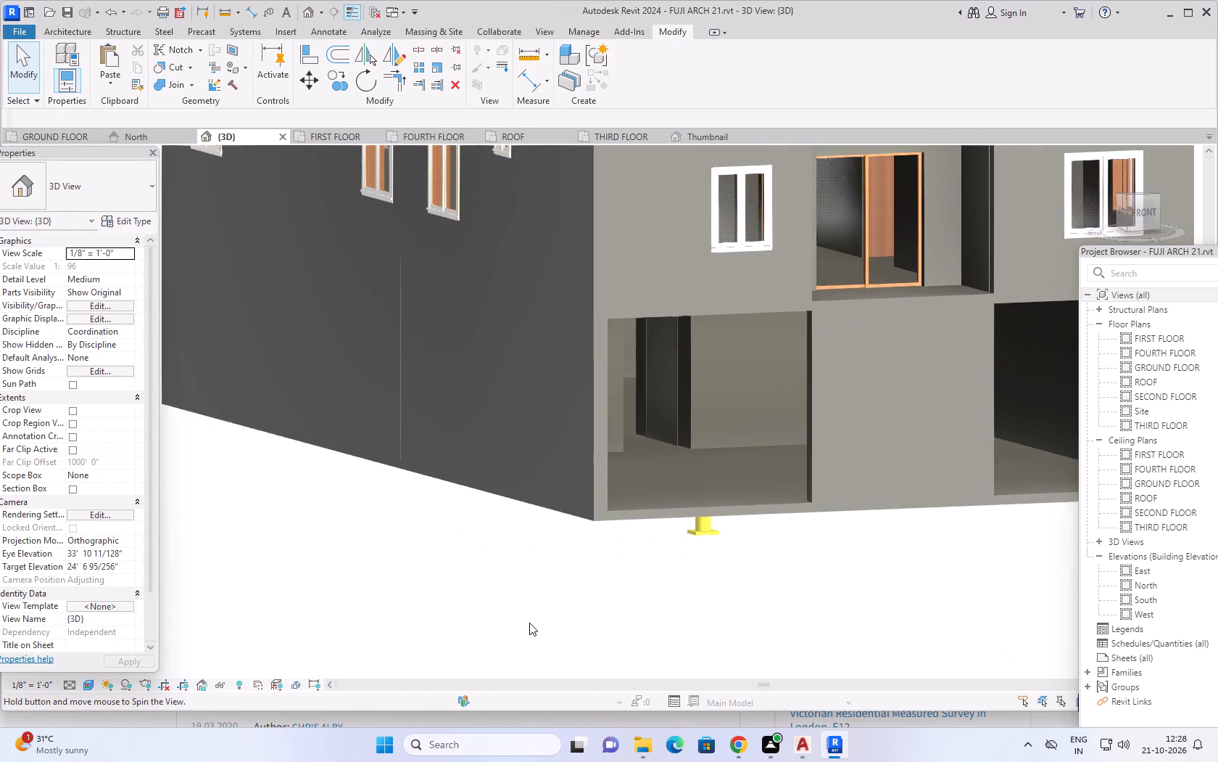
scroll(639, 443, "up", 4)
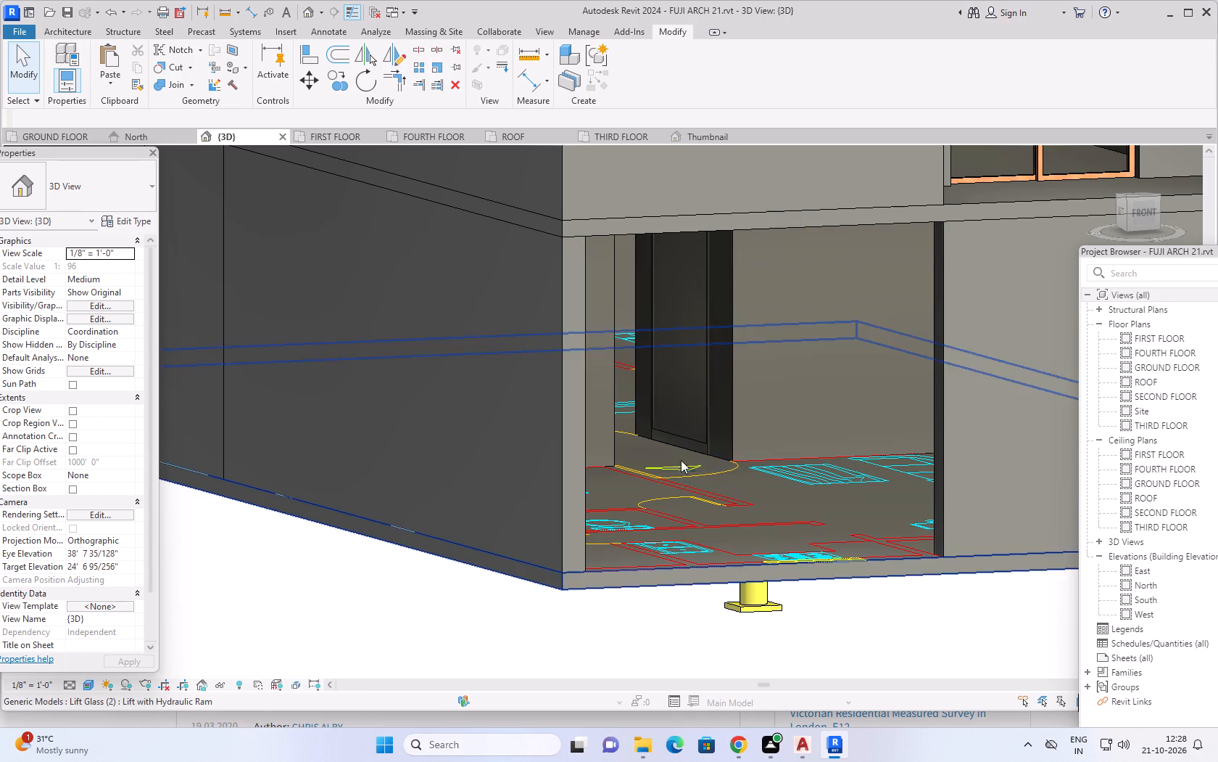
left_click(687, 439)
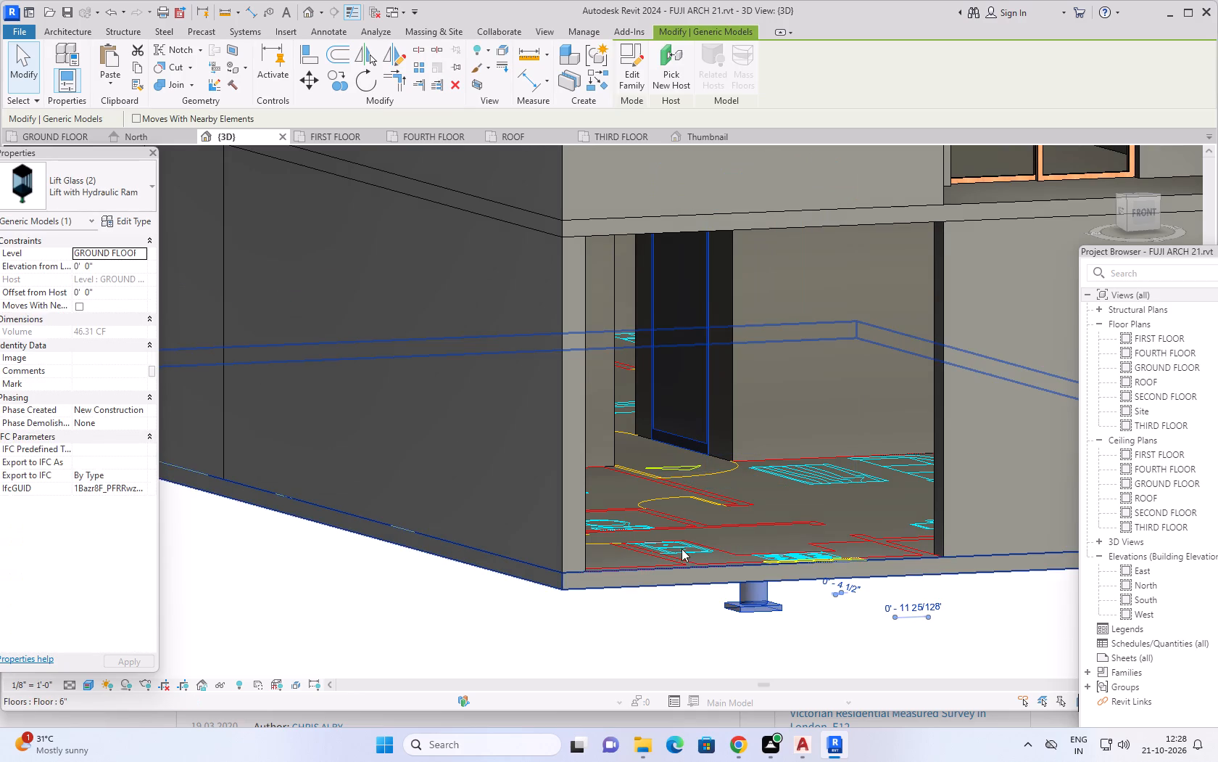
In the GROUND FLOOR plan, shift the Lift Glass (2) lift about 7 inches away from the lobby, back into its shaft.
left_click(59, 144)
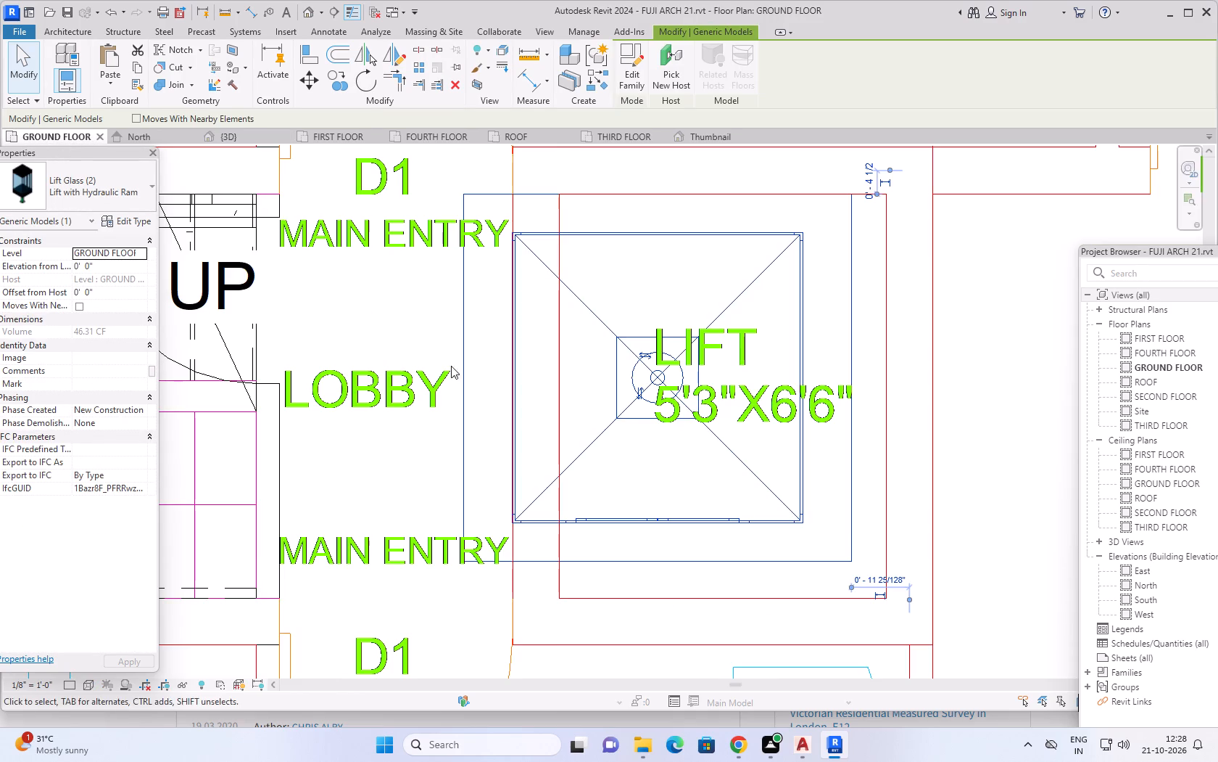
left_click(799, 385)
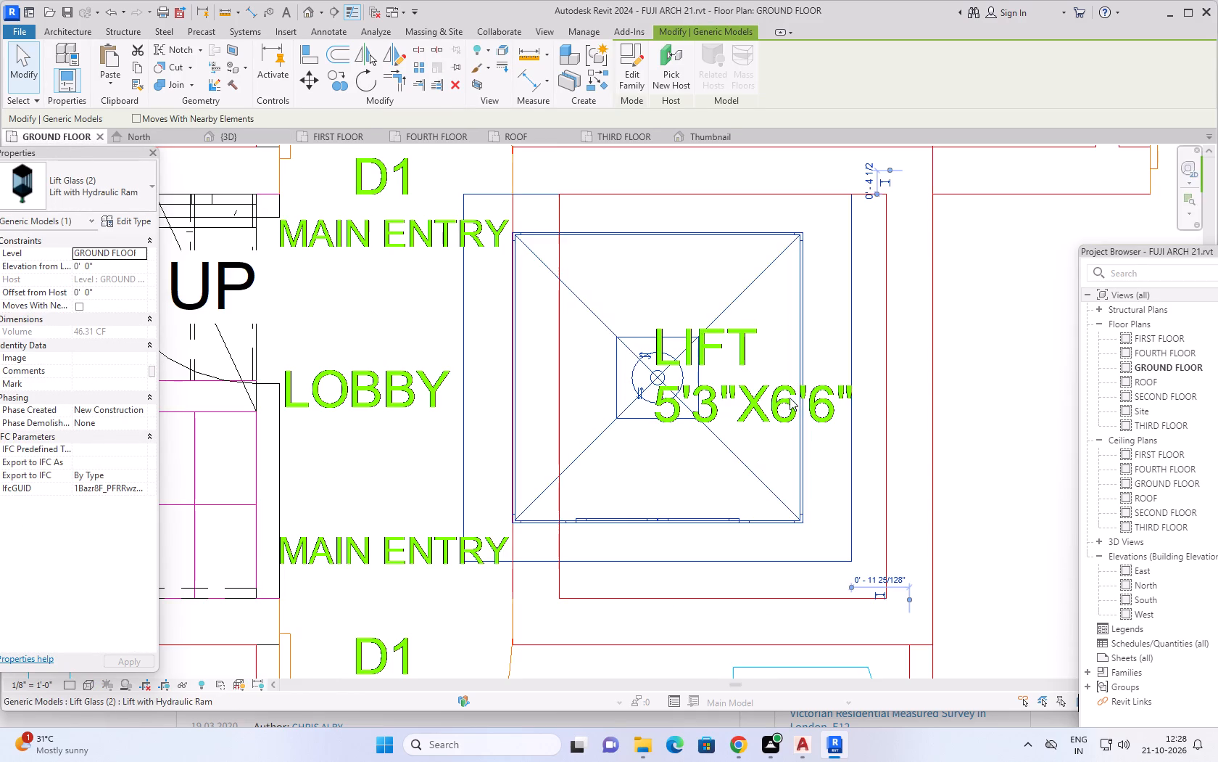
scroll(617, 434, "down", 4)
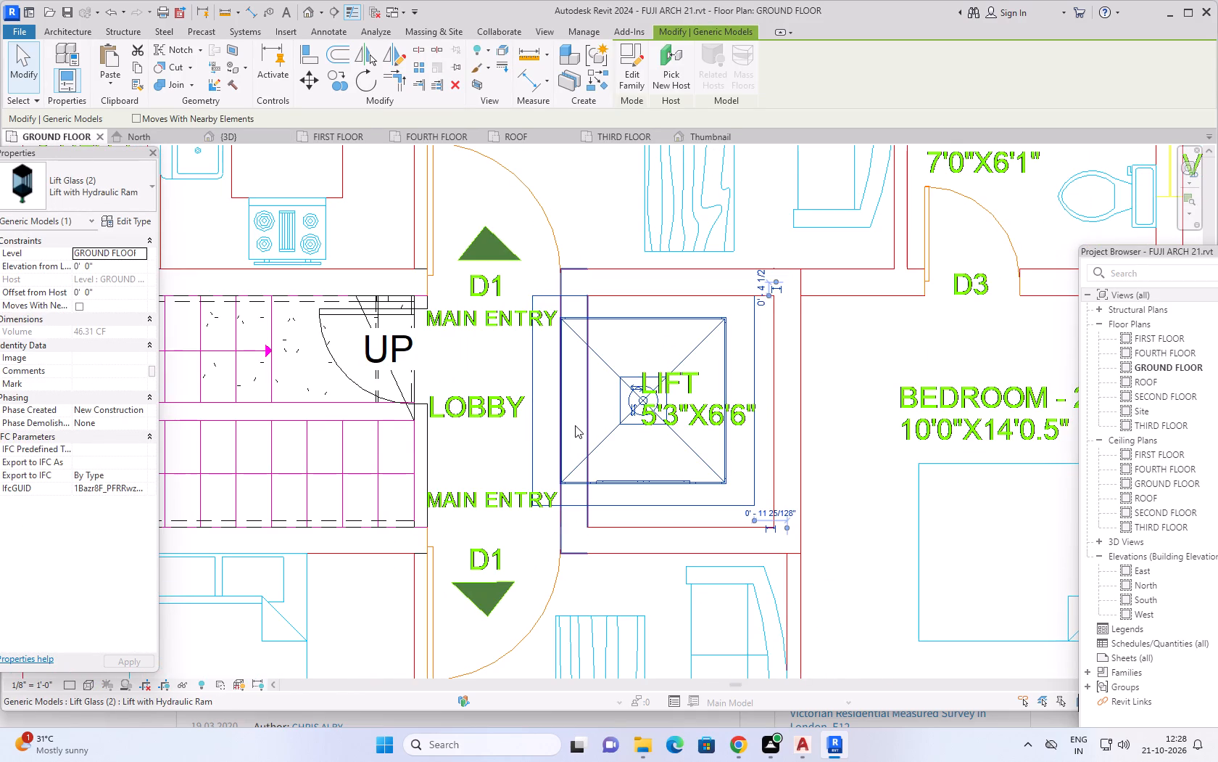
key("Escape")
key("Escape")
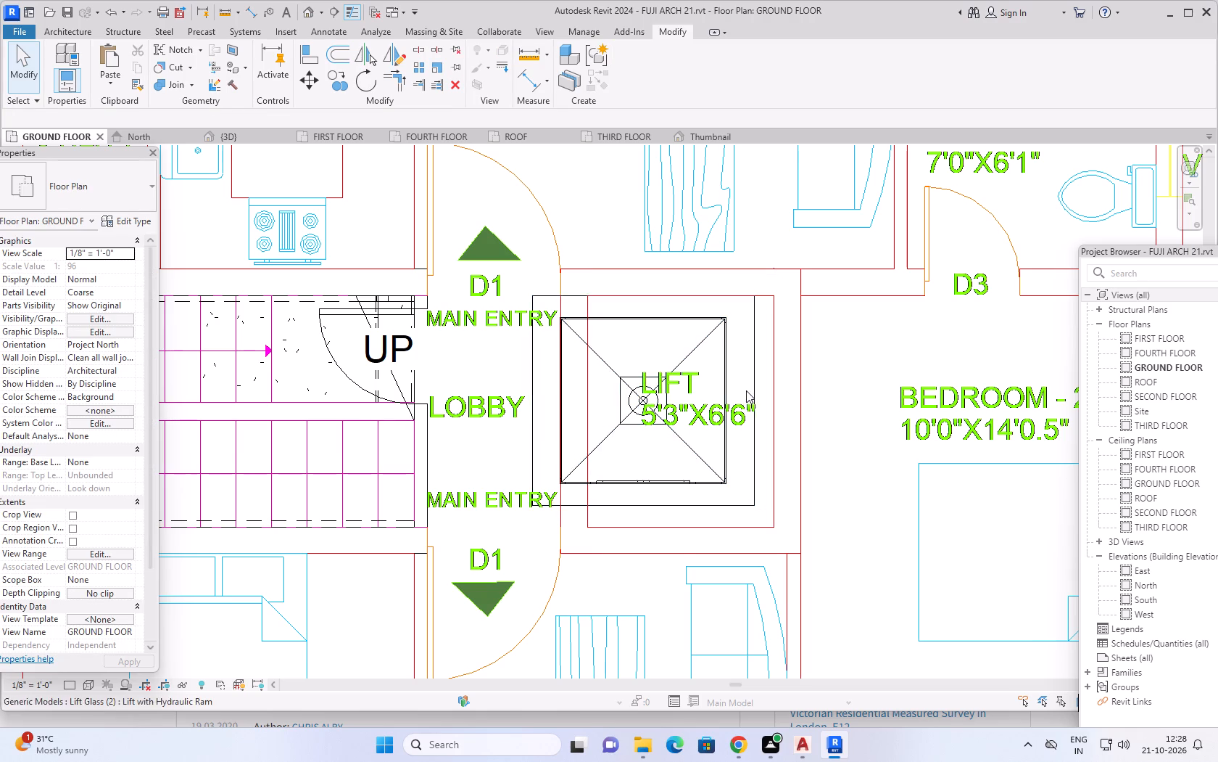
left_click(755, 373)
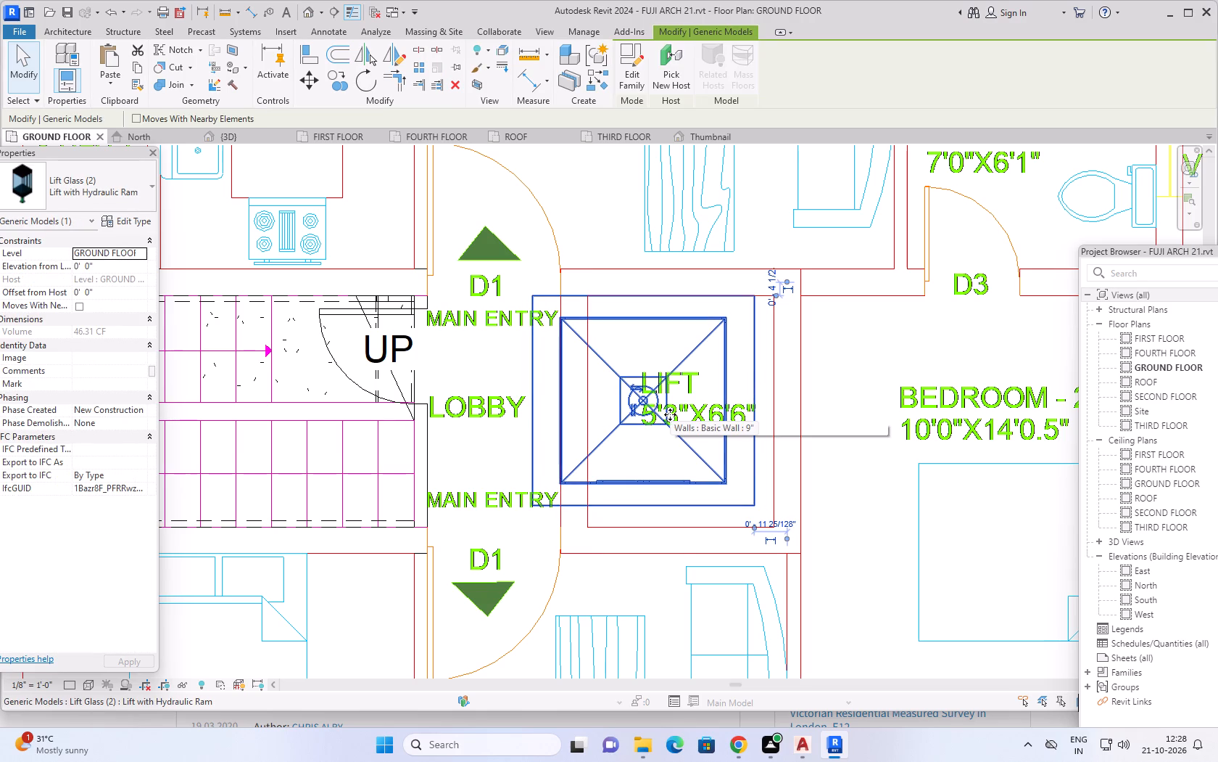
key("Right")
key("Right")
key("Right")
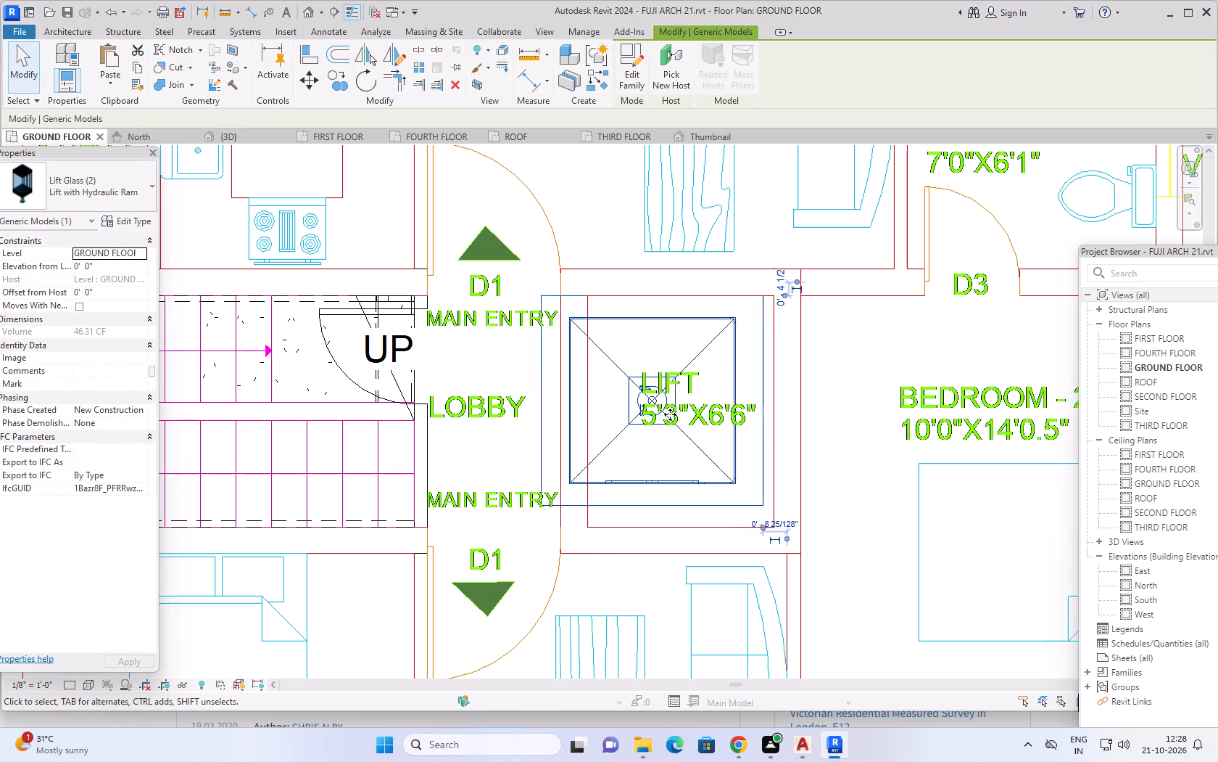
key("Right")
key("Right")
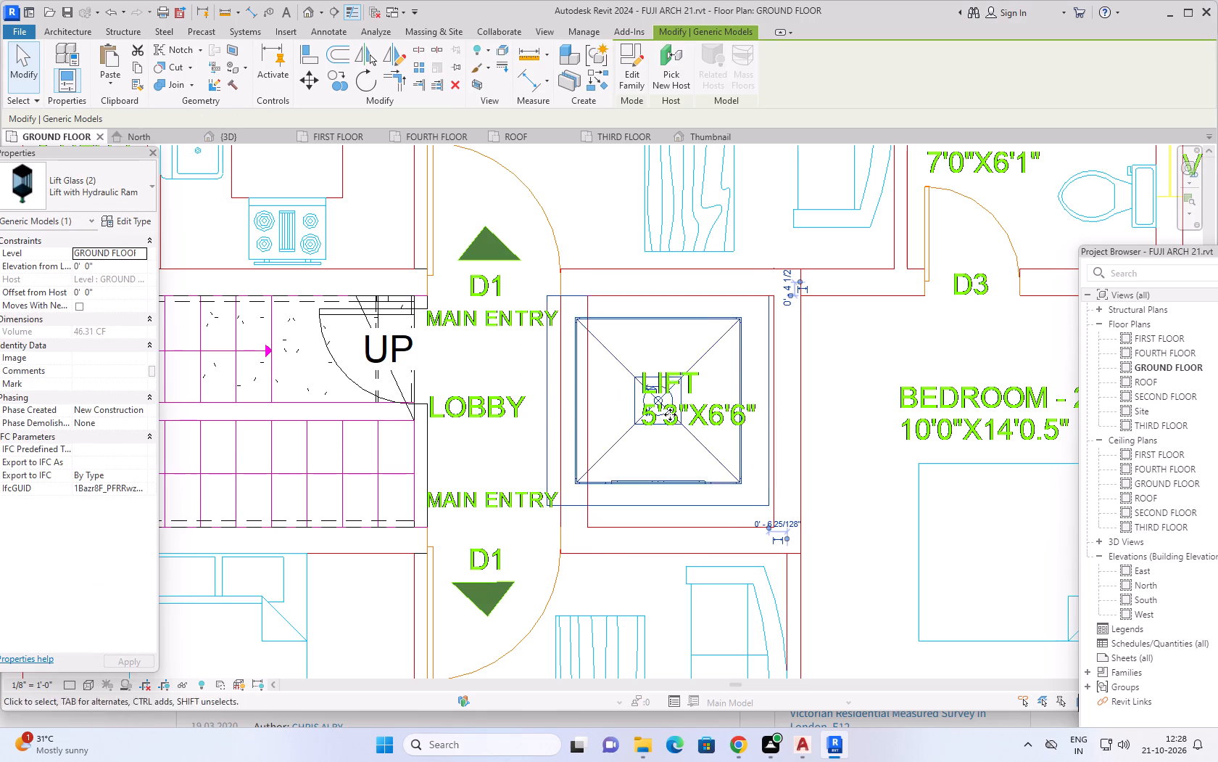
key("Right")
key("Right")
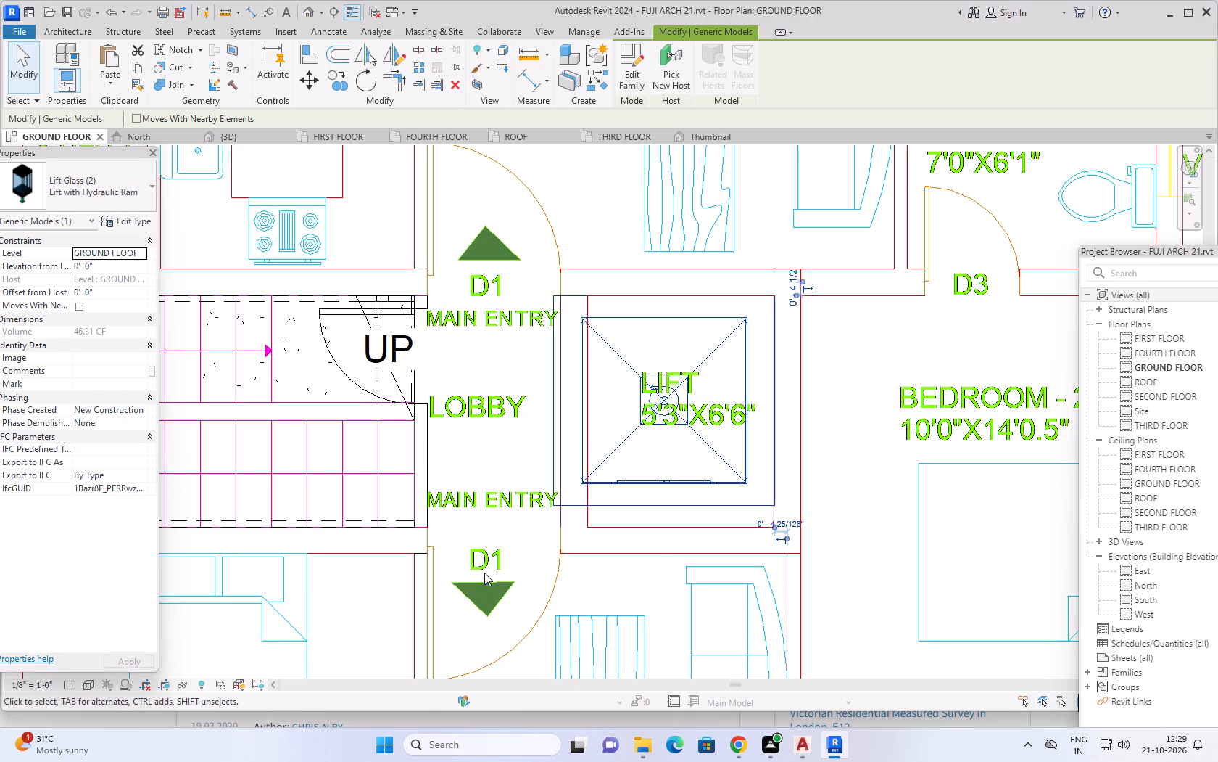
Review the overall GROUND FLOOR plan, covering both flats, the staircase, the lobby and the lift shaft.
scroll(624, 550, "down", 11)
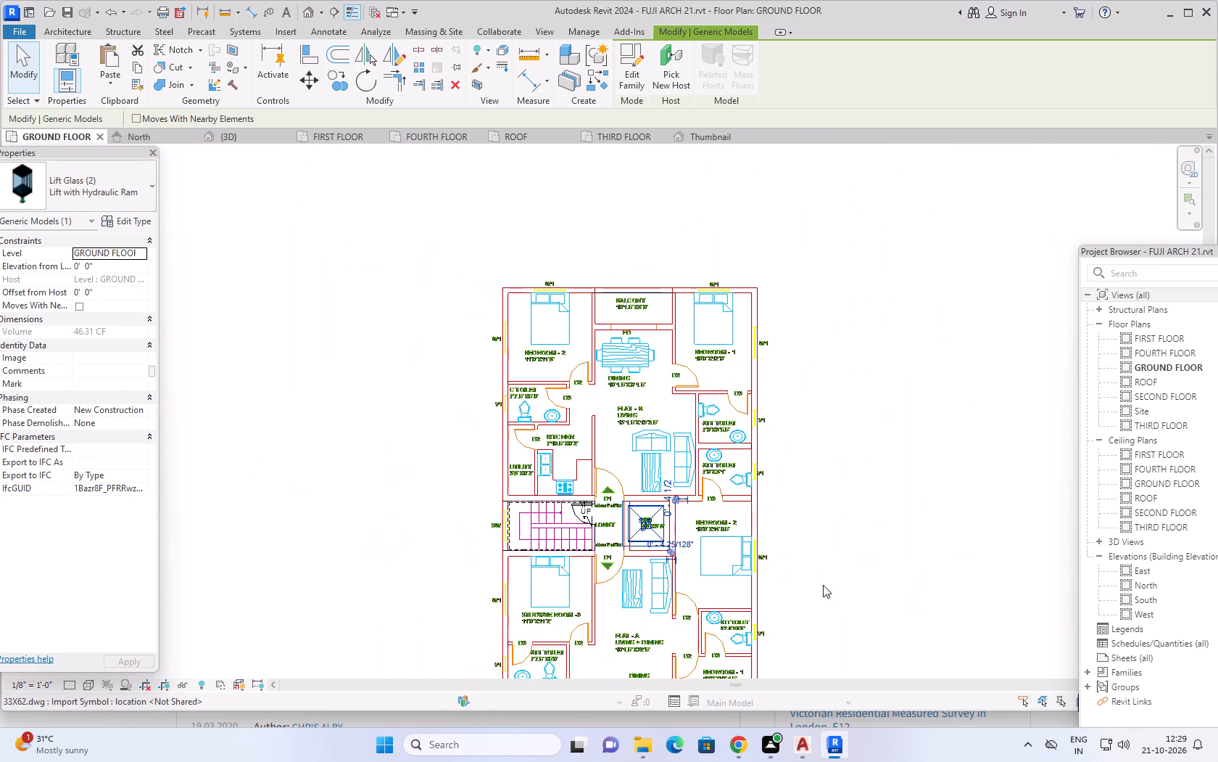
middle_click_drag(821, 565, 792, 491)
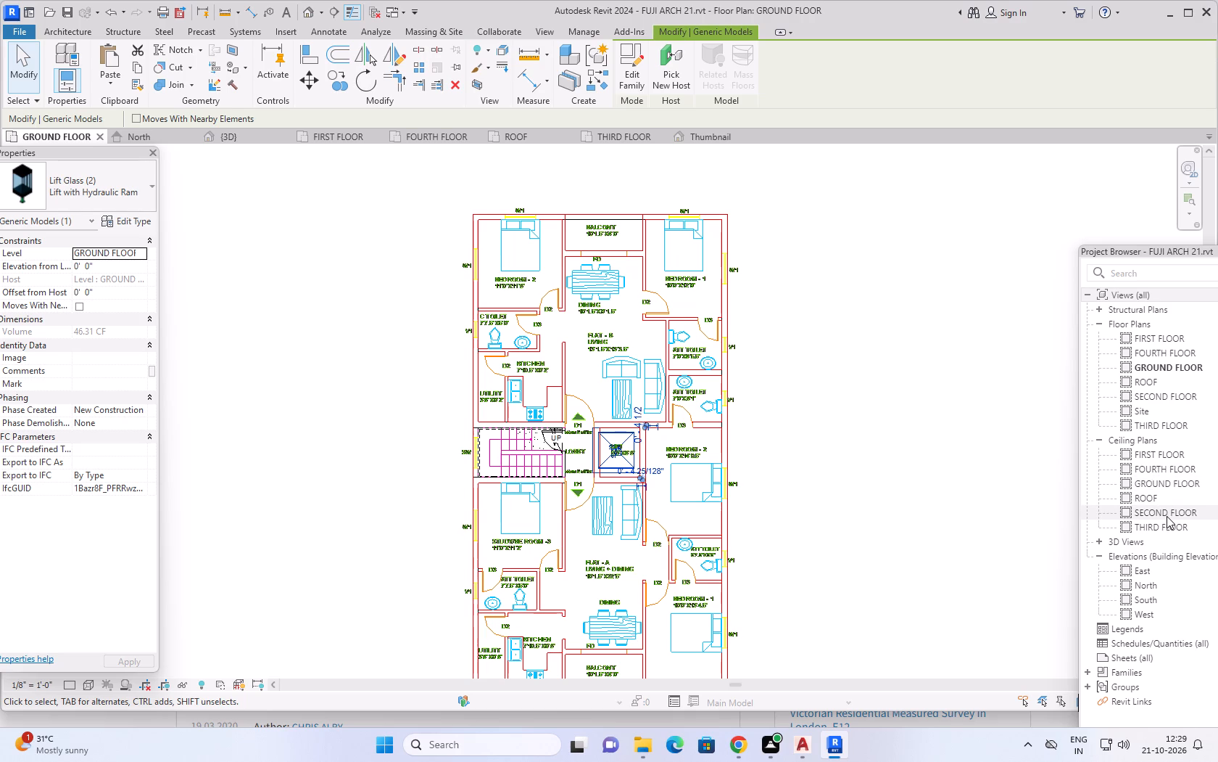
scroll(890, 309, "down", 2)
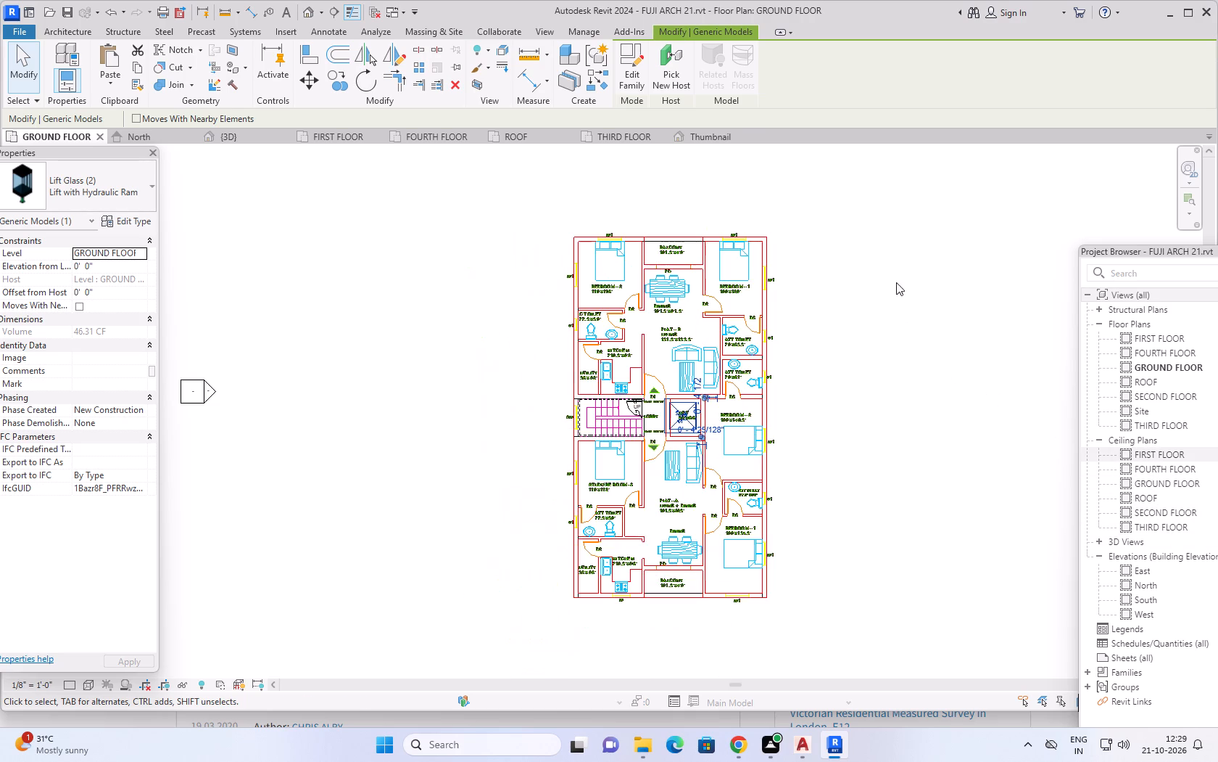
middle_click_drag(896, 282, 784, 412)
scroll(658, 366, "up", 6)
middle_click_drag(945, 369, 940, 319)
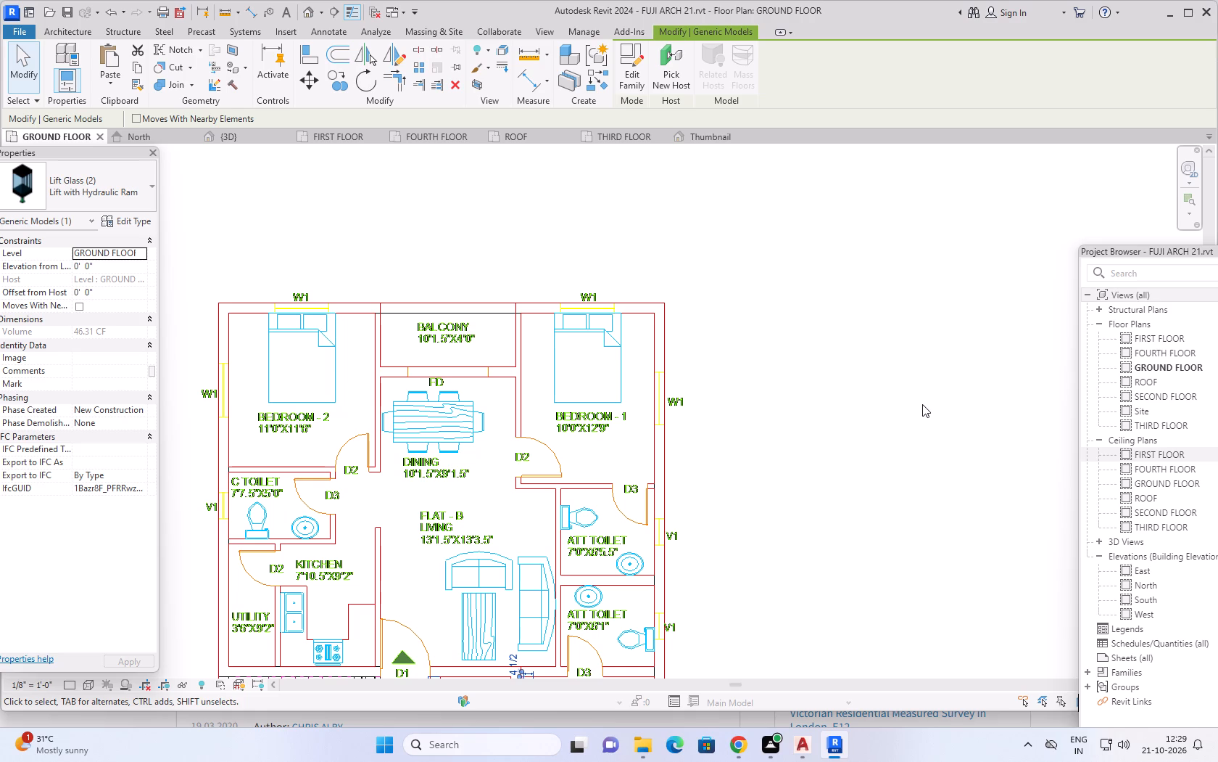
scroll(771, 349, "up", 2)
scroll(771, 349, "down", 6)
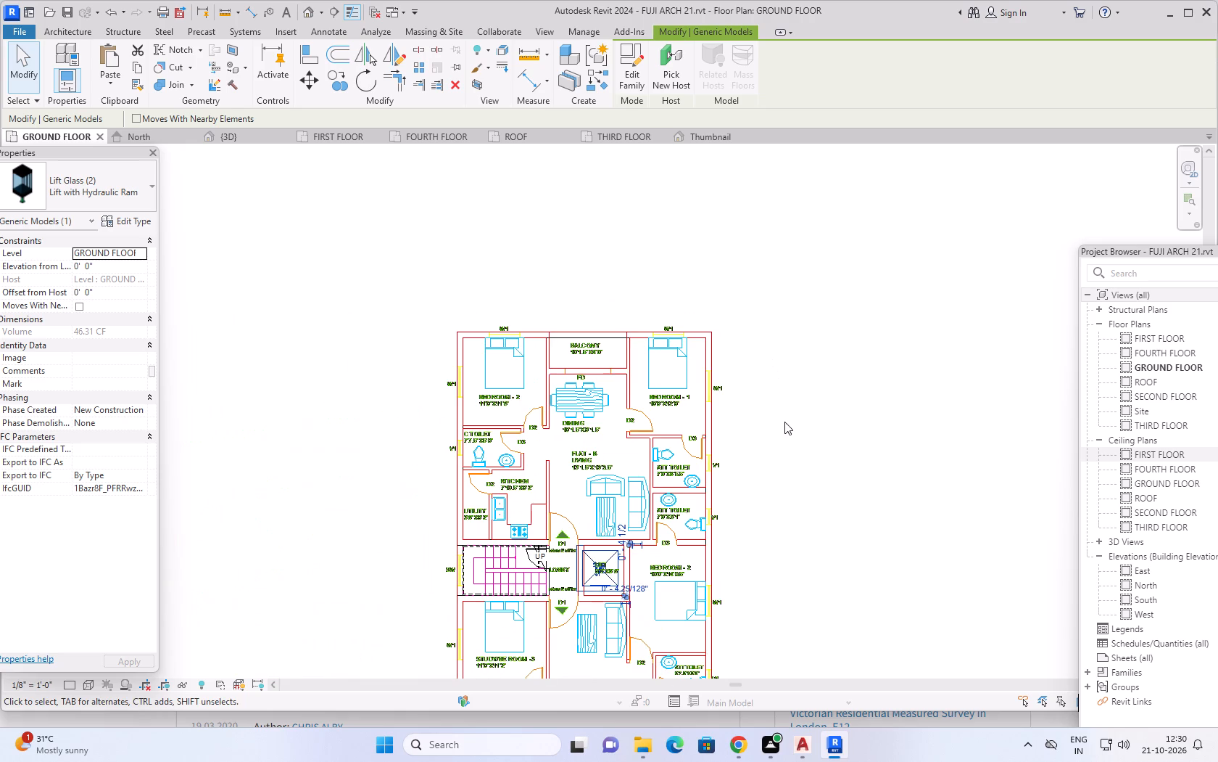
middle_click_drag(784, 422, 782, 356)
scroll(766, 390, "up", 1)
middle_click_drag(766, 390, 779, 358)
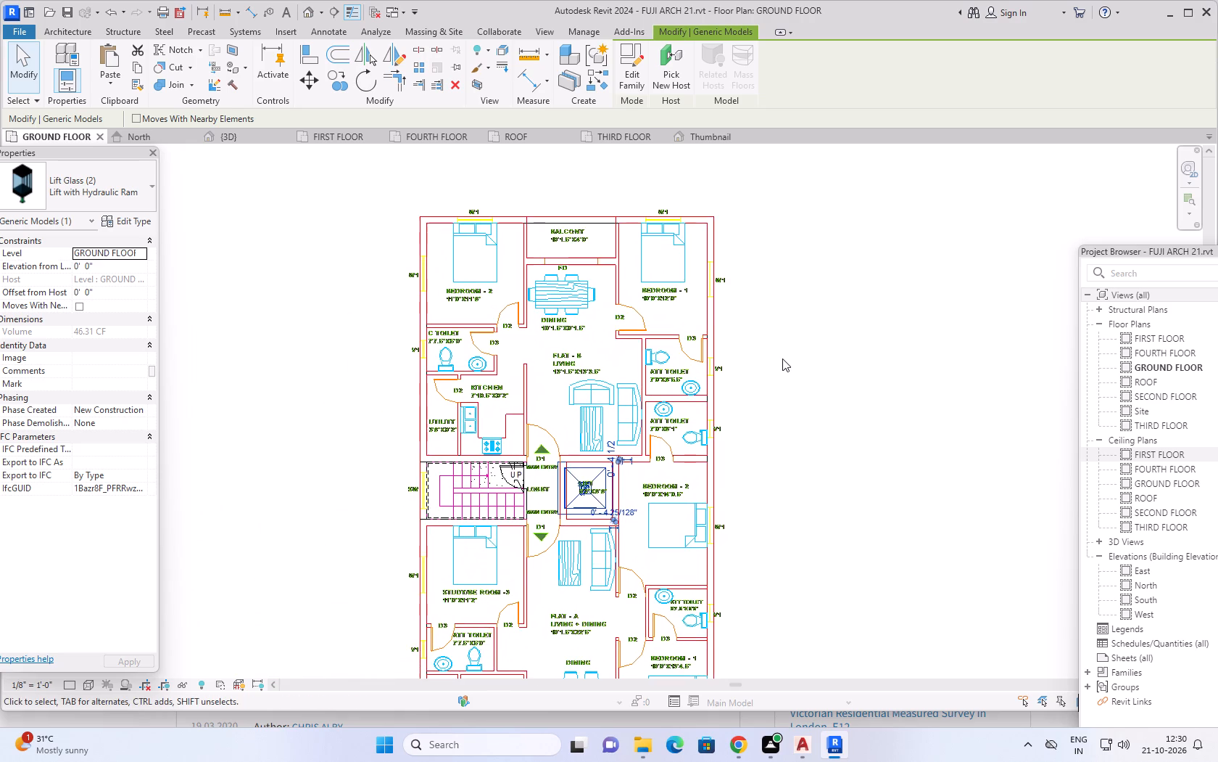
scroll(787, 374, "down", 1)
scroll(807, 432, "down", 1)
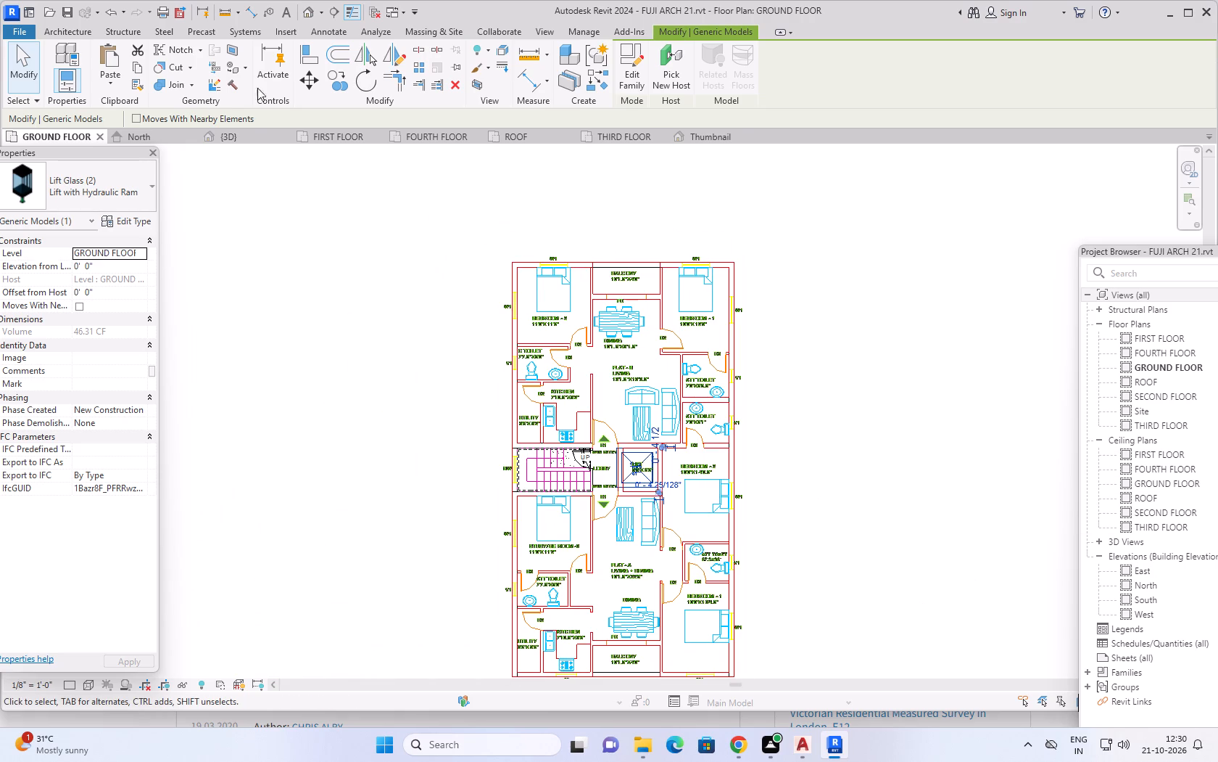
Check the lift shaft through the ground-floor front opening in 3D, deselect the lift, and inspect the whole building from the front corner.
left_click(239, 137)
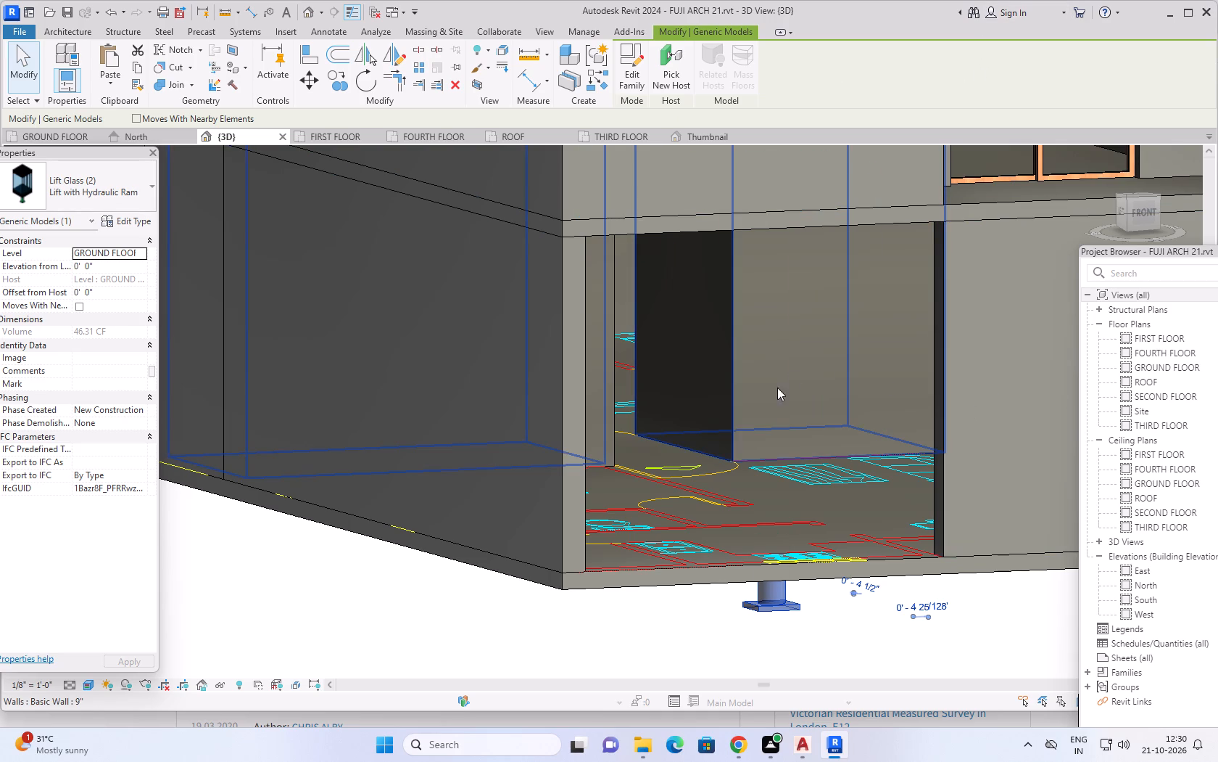
scroll(834, 385, "down", 4)
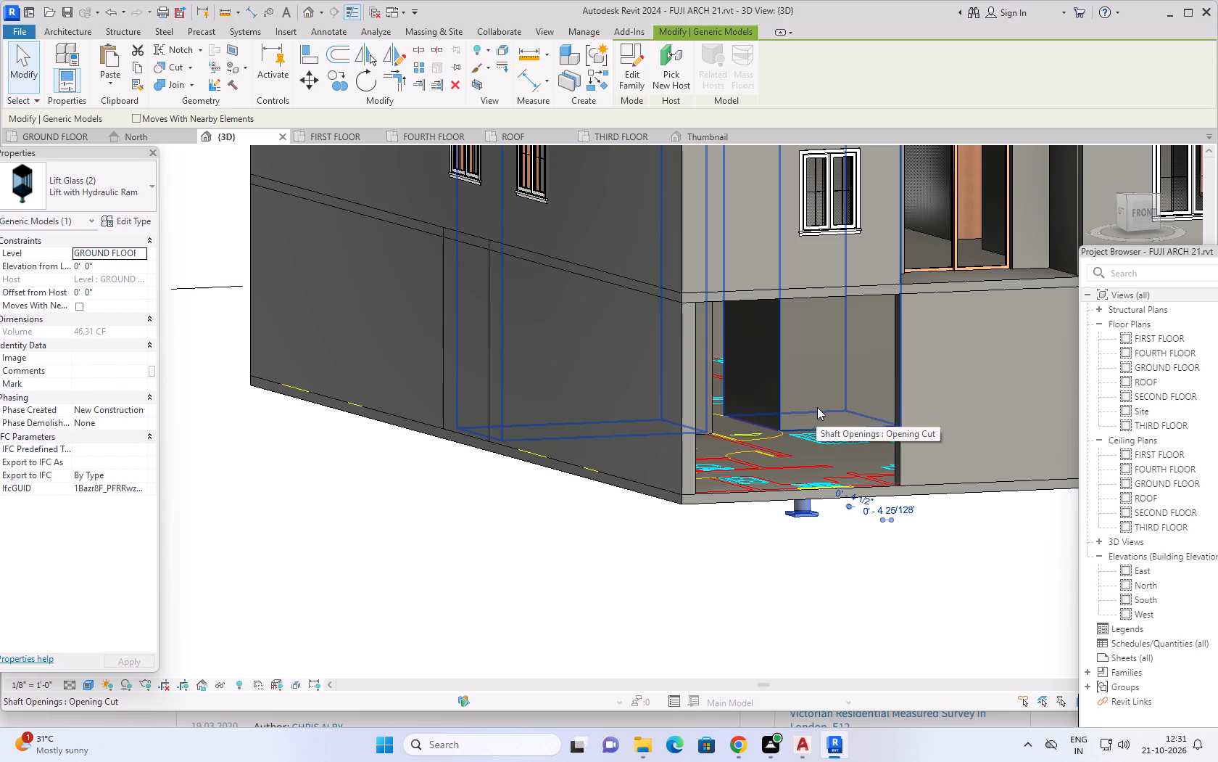
scroll(817, 408, "down", 2)
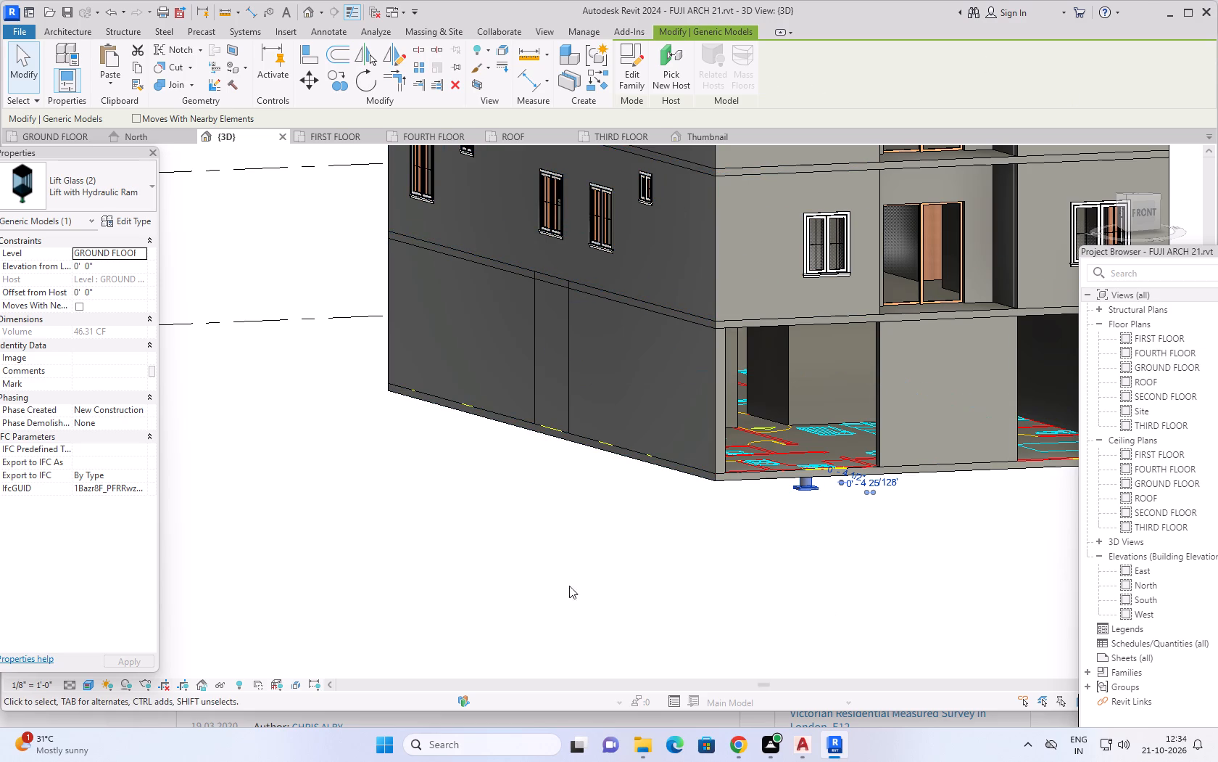
left_click(370, 609)
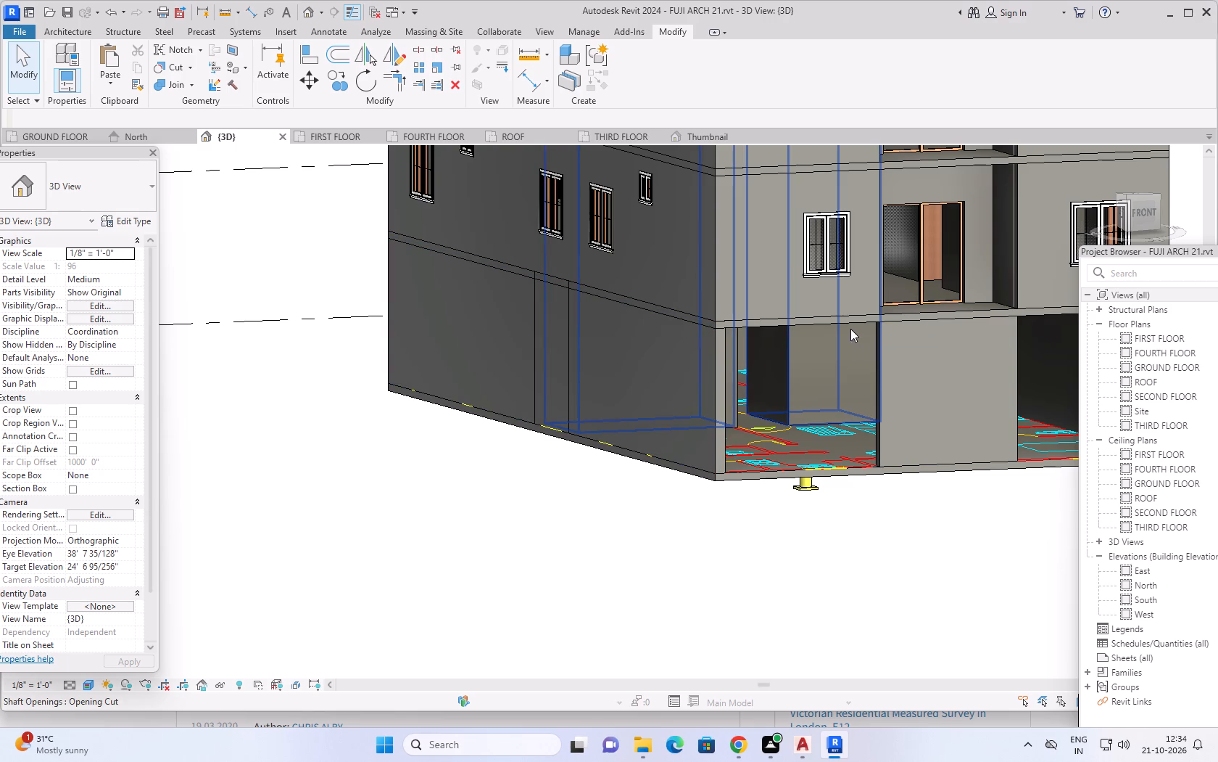
left_click(440, 533)
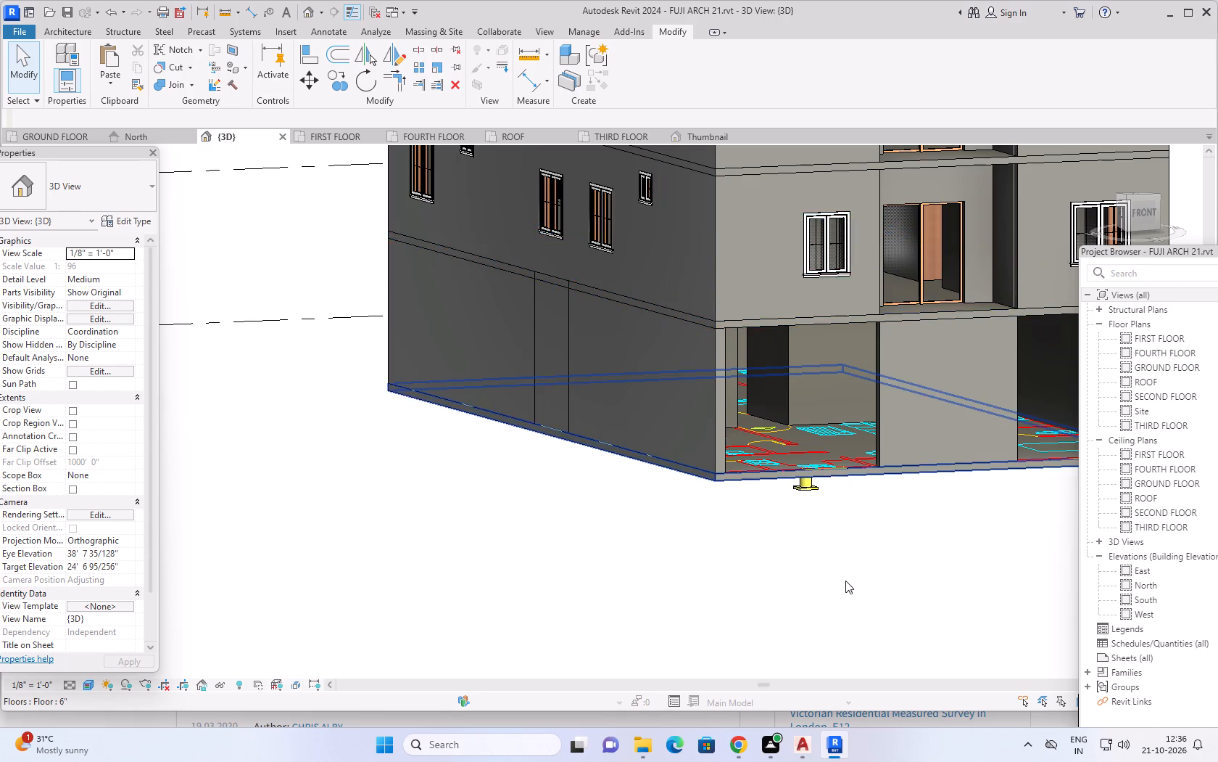
scroll(839, 580, "down", 4)
middle_click_drag(864, 606, 807, 580)
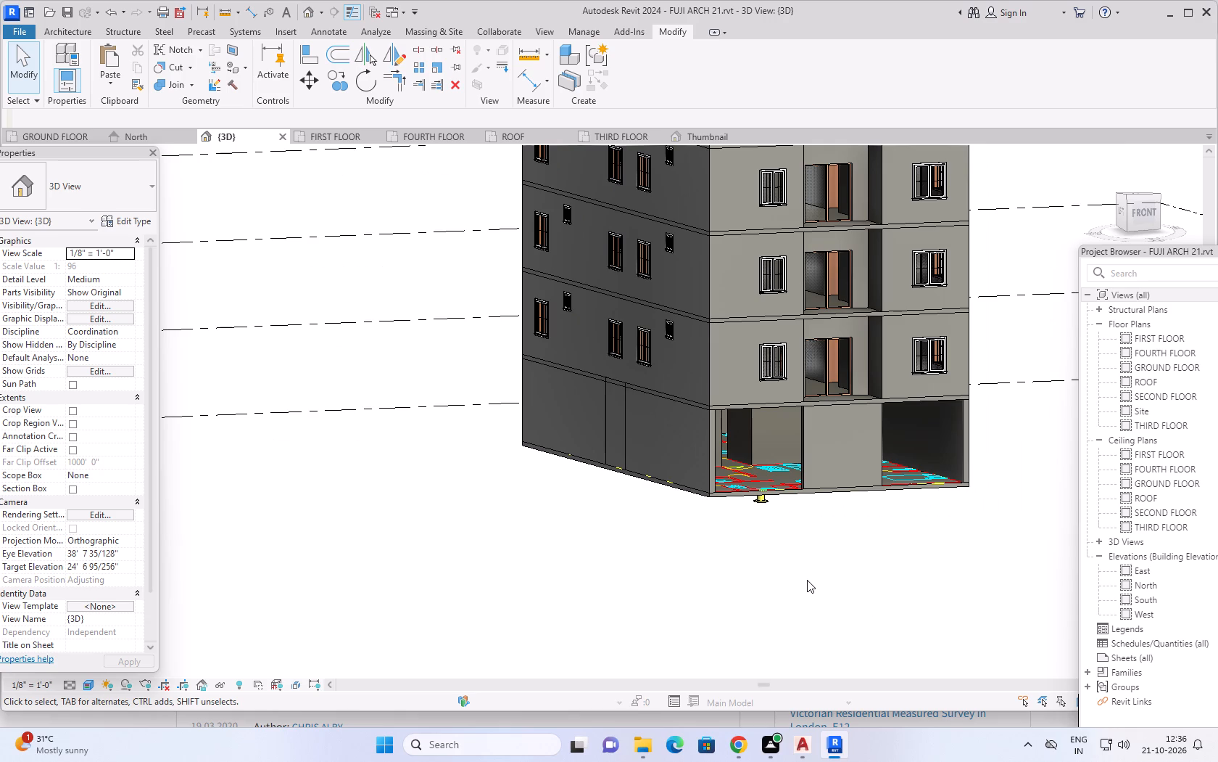
middle_click_drag(971, 568, 879, 614)
scroll(958, 574, "down", 1)
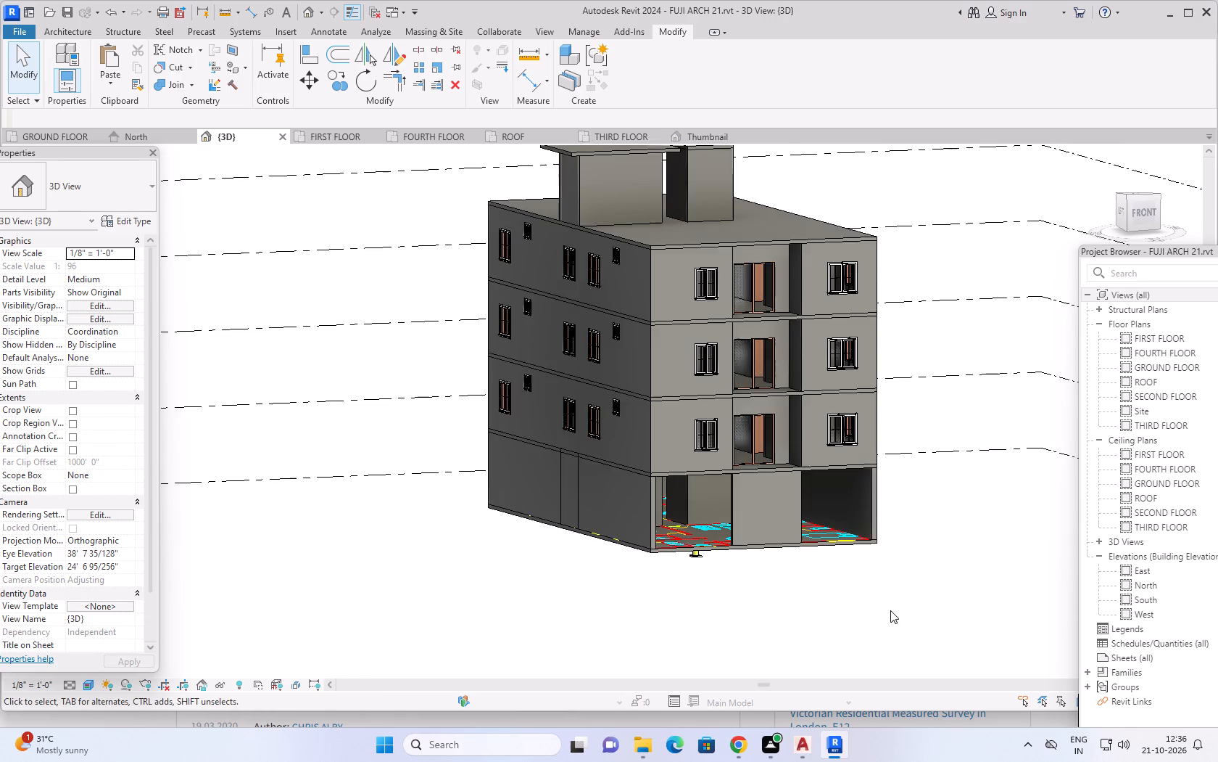
middle_click_drag(894, 609, 911, 589, "shift")
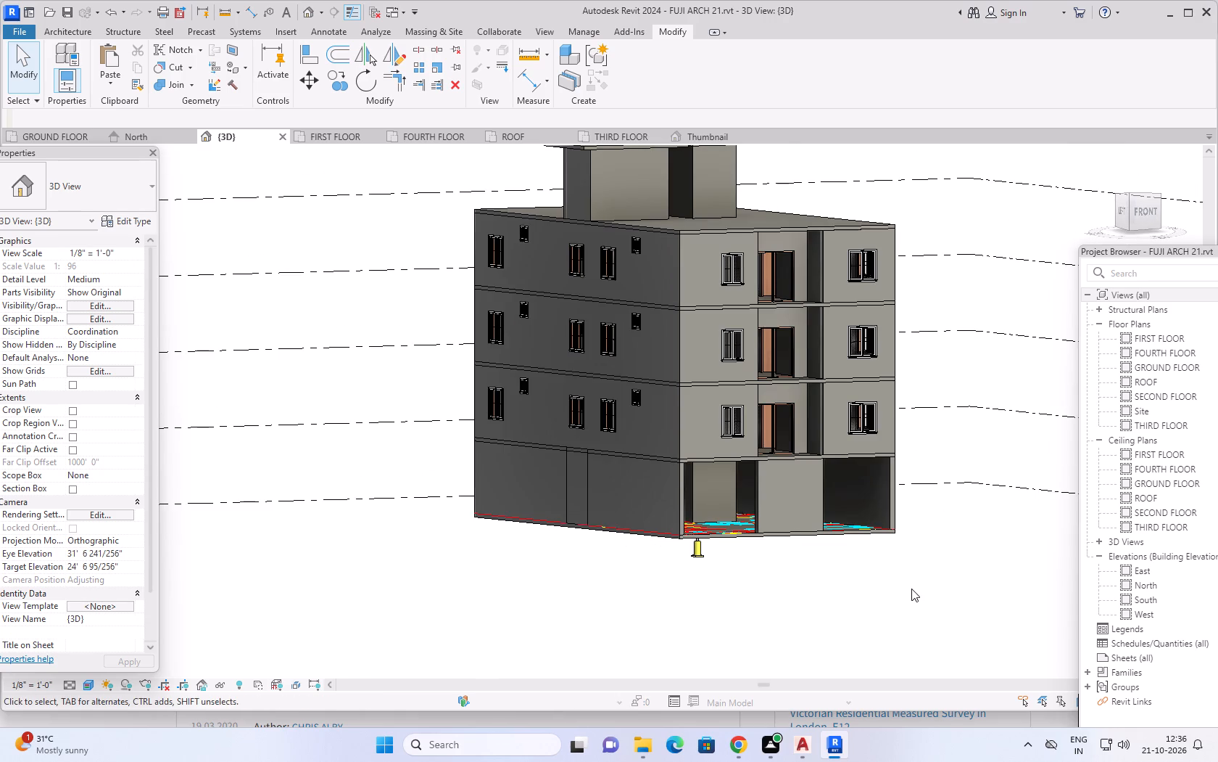
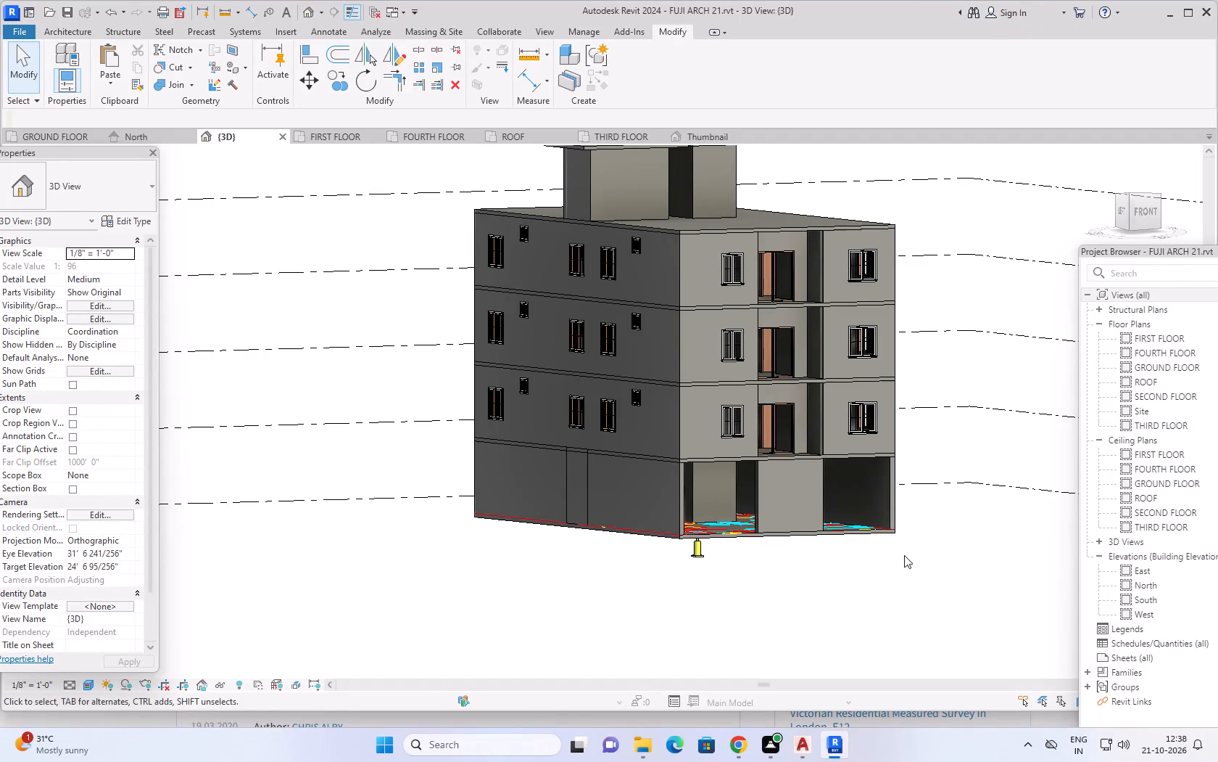
Return from the 3D view to the GROUND FLOOR plan, showing the whole building and the open area around it.
middle_click_drag(936, 507, 790, 514)
left_click(52, 131)
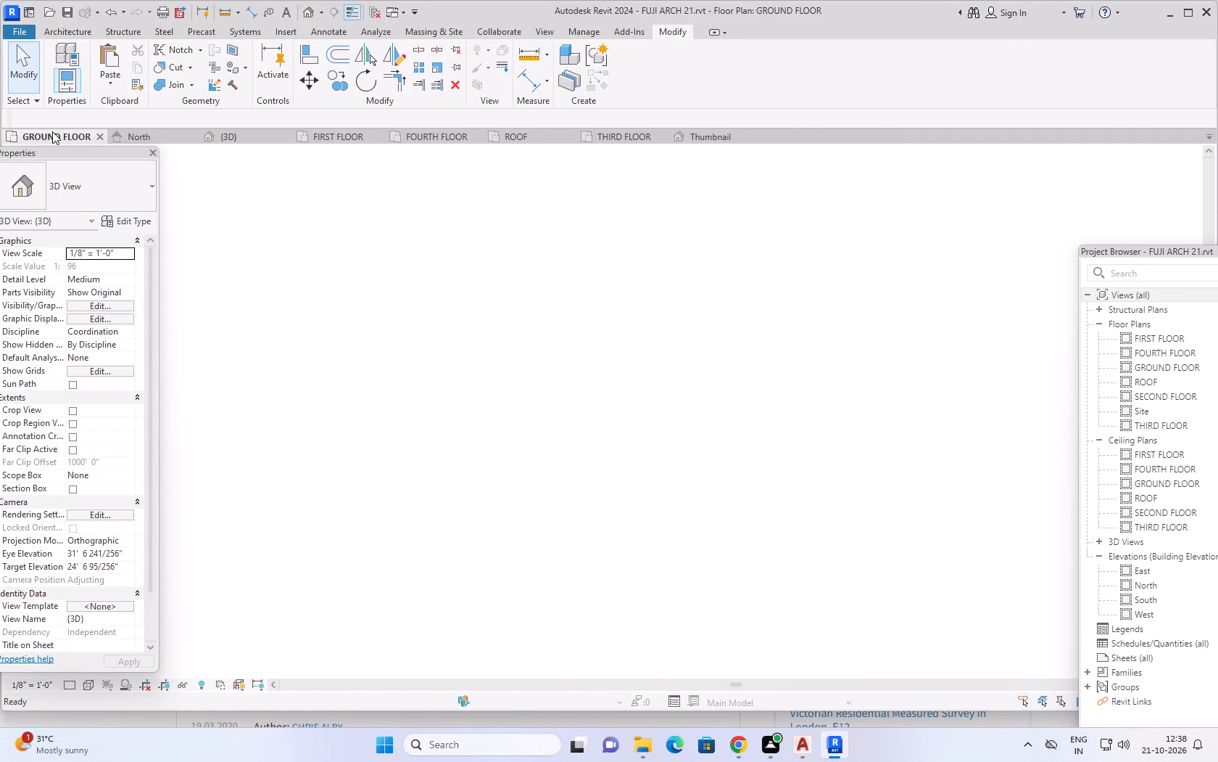
scroll(769, 306, "down", 2)
middle_click_drag(837, 327, 776, 316)
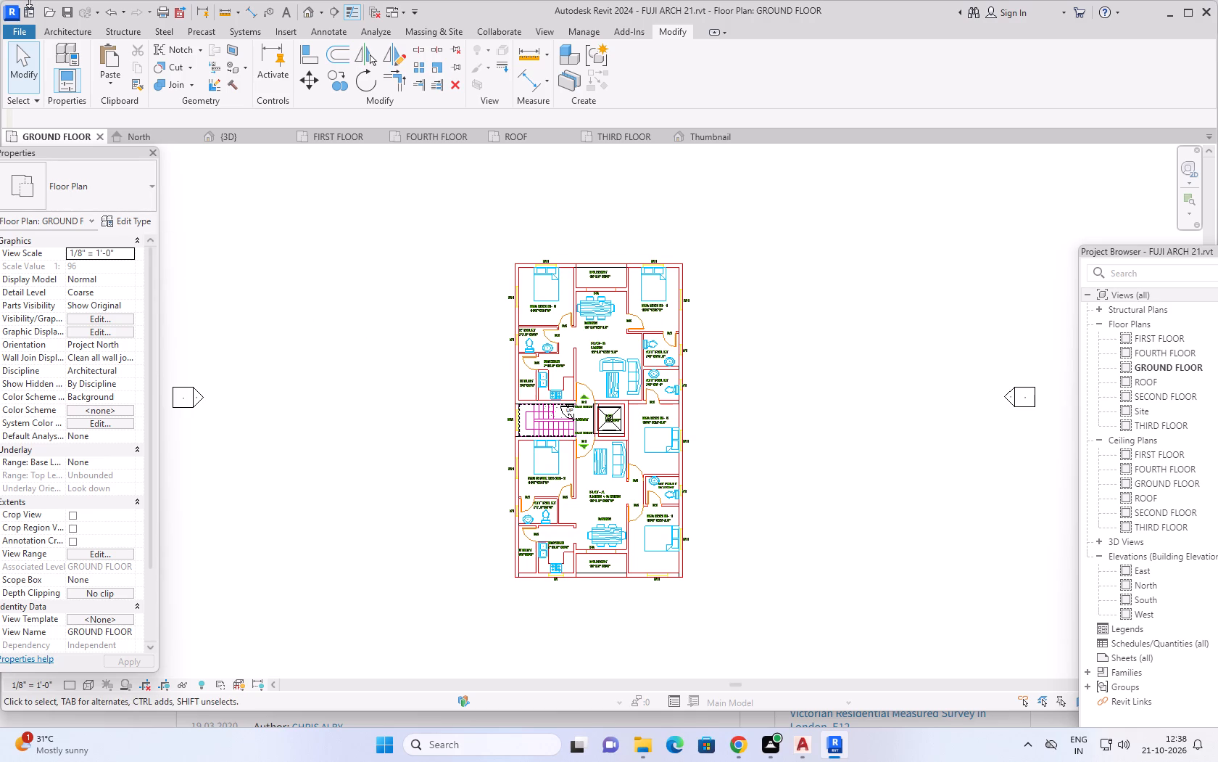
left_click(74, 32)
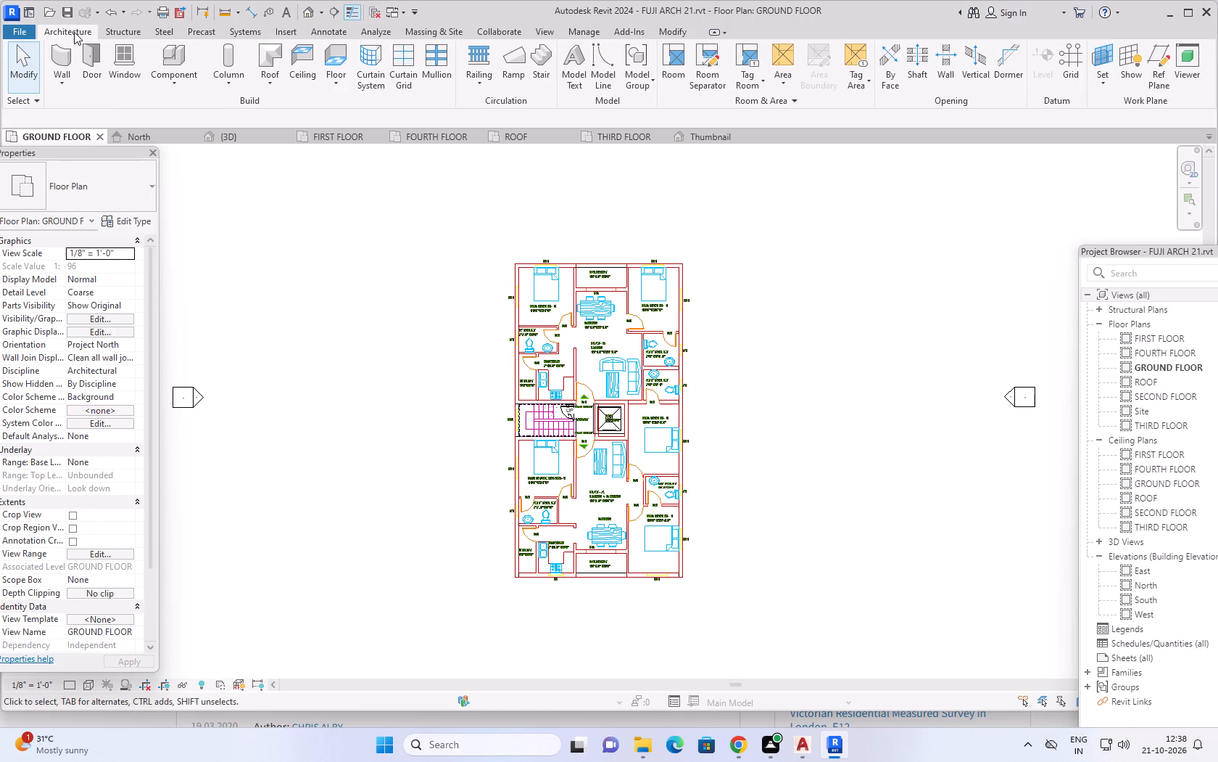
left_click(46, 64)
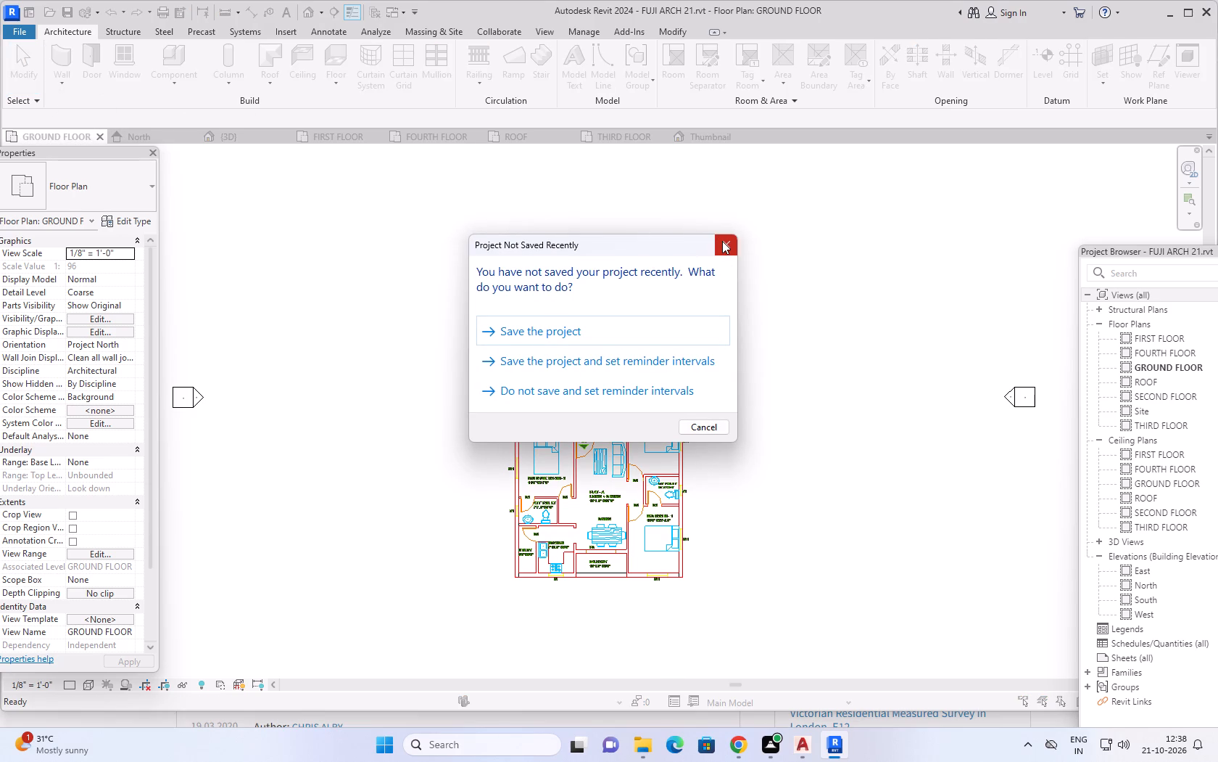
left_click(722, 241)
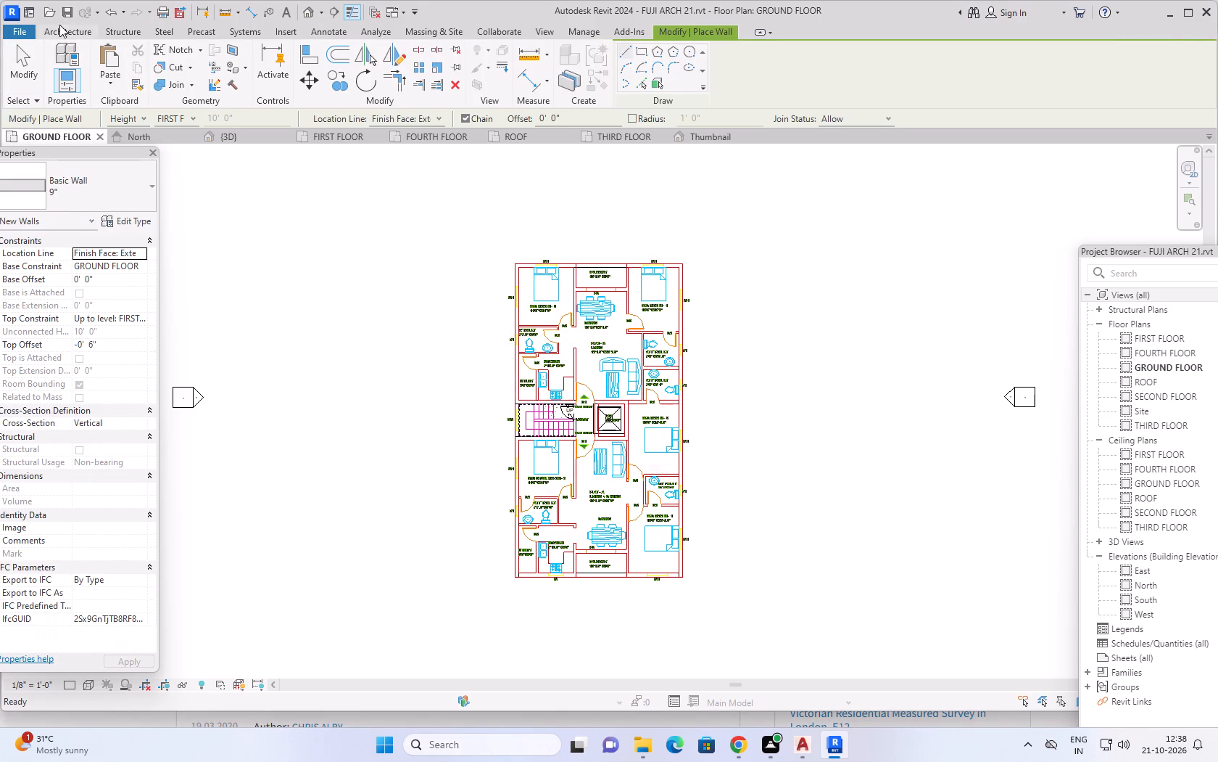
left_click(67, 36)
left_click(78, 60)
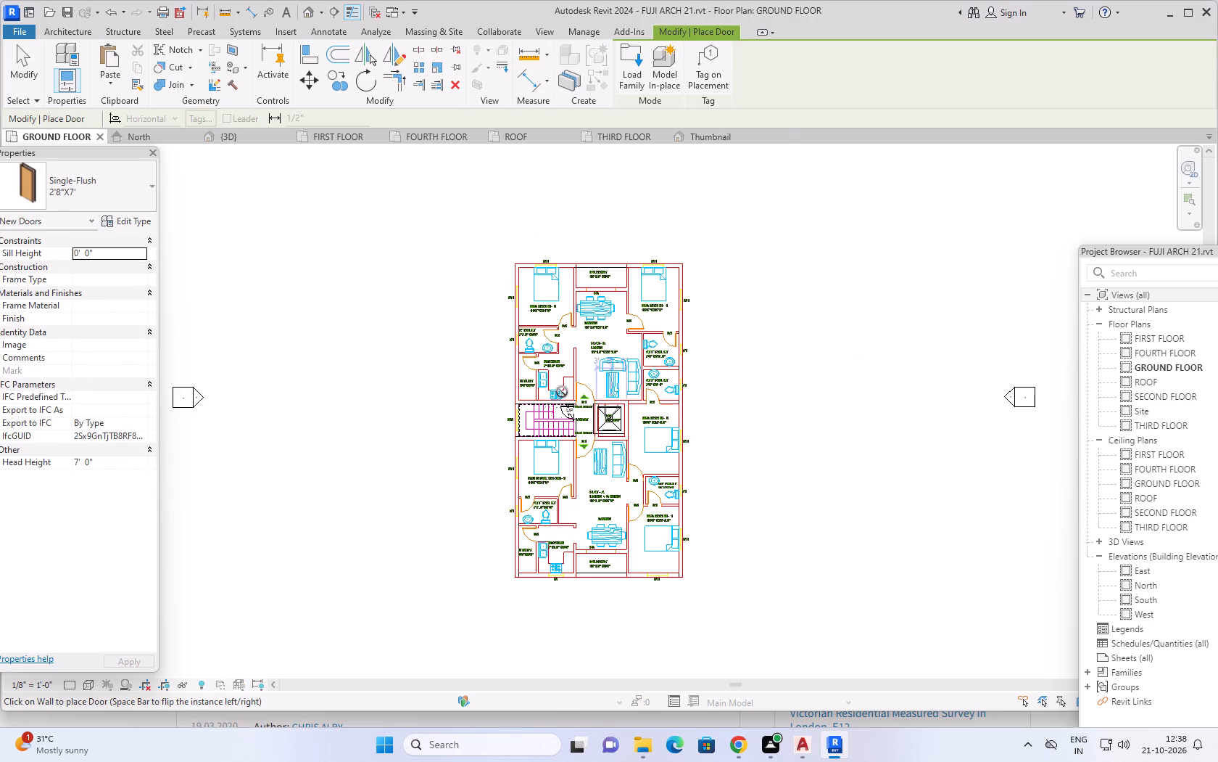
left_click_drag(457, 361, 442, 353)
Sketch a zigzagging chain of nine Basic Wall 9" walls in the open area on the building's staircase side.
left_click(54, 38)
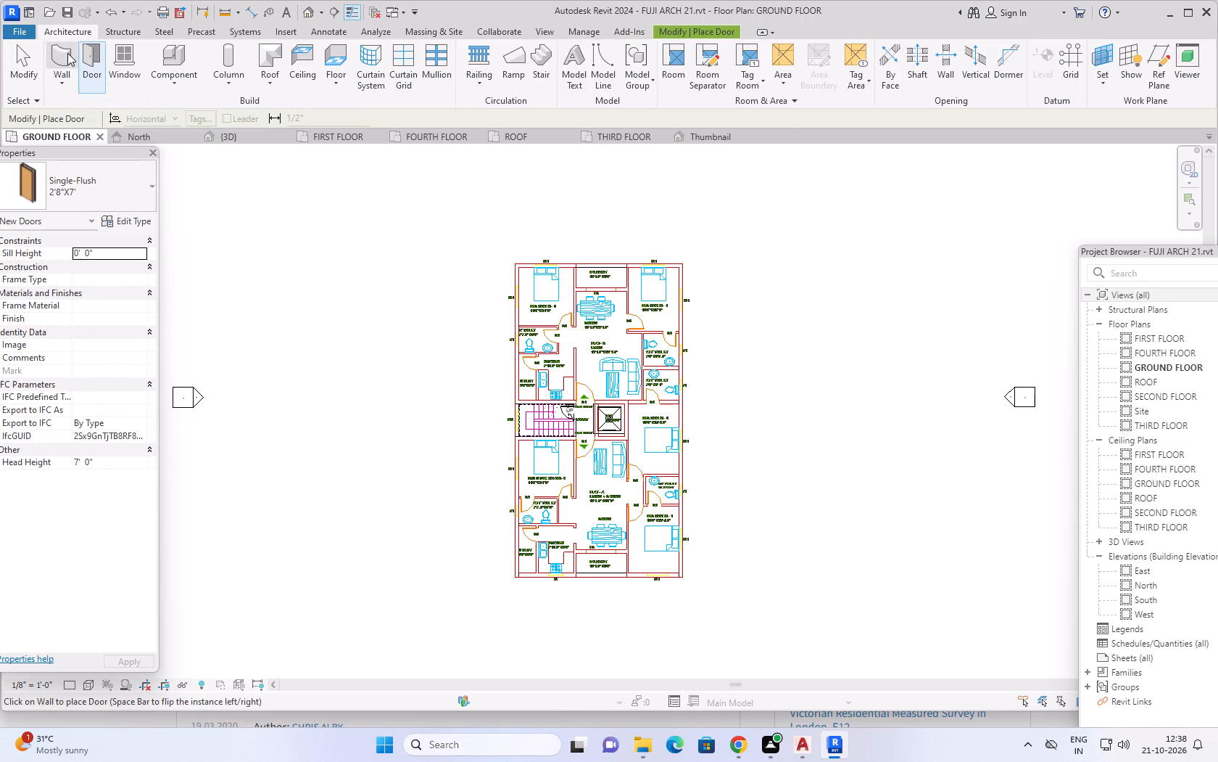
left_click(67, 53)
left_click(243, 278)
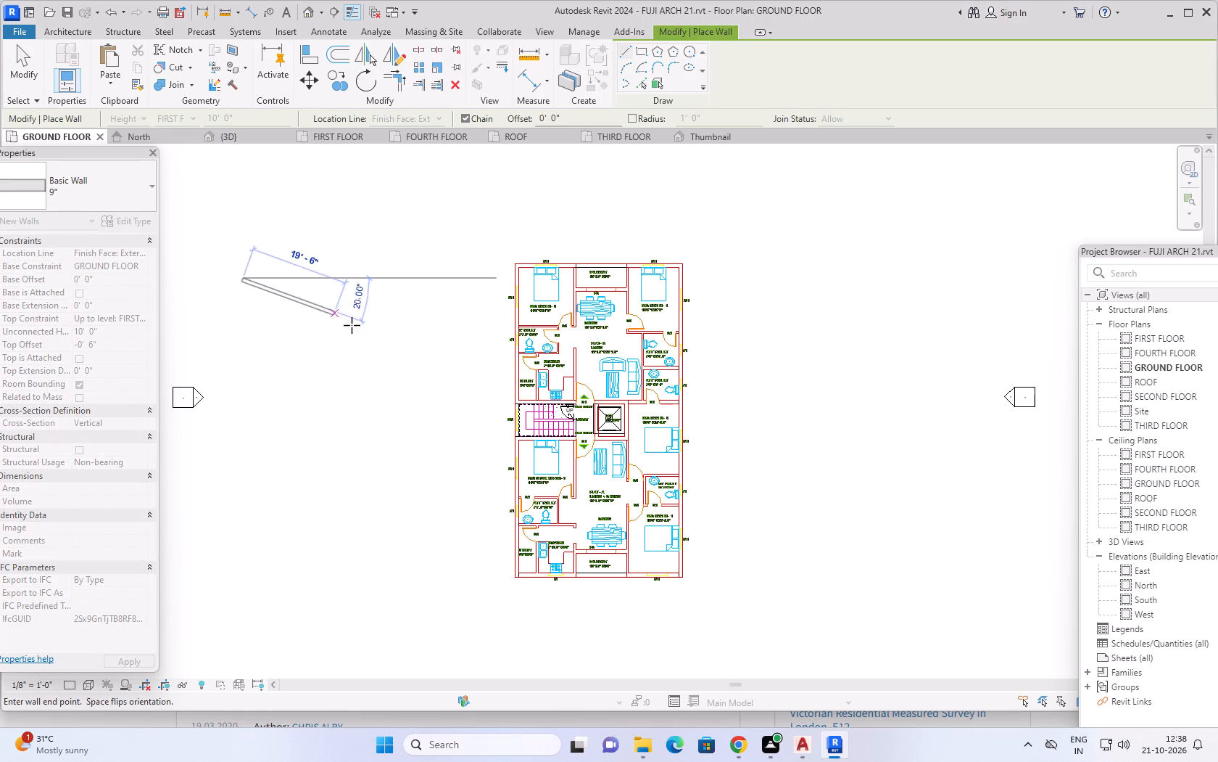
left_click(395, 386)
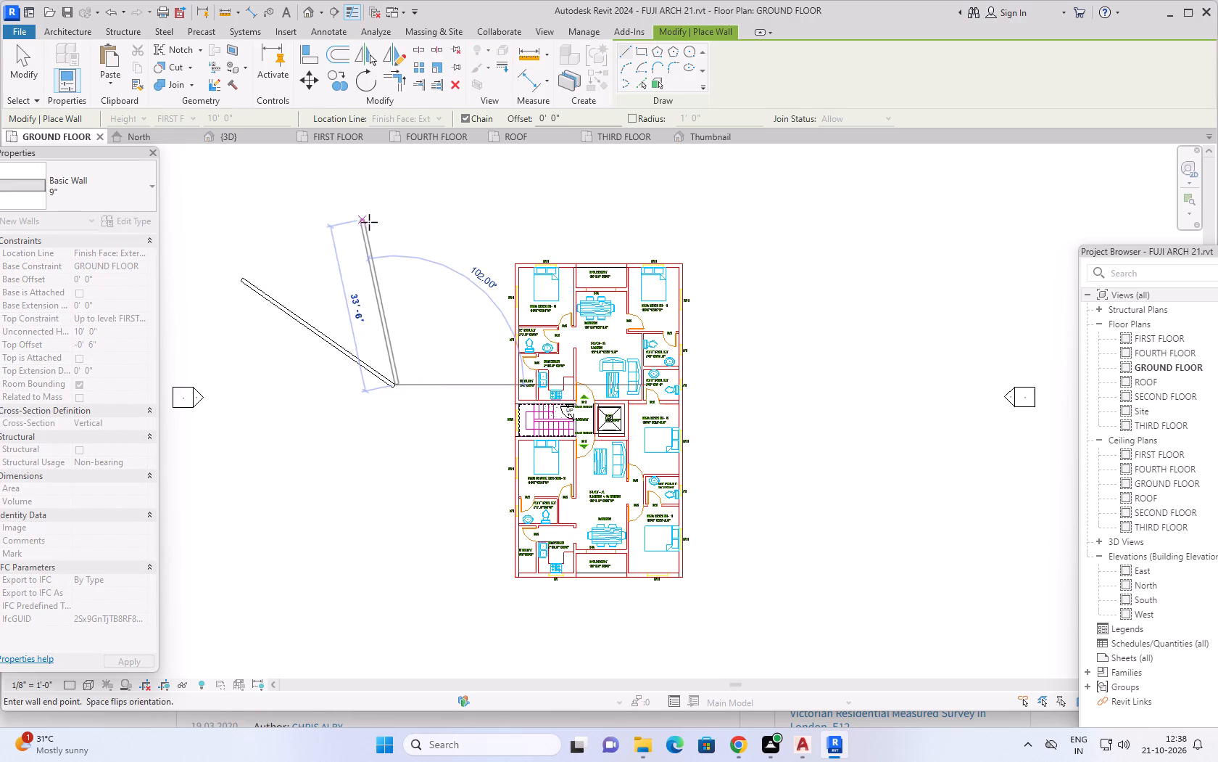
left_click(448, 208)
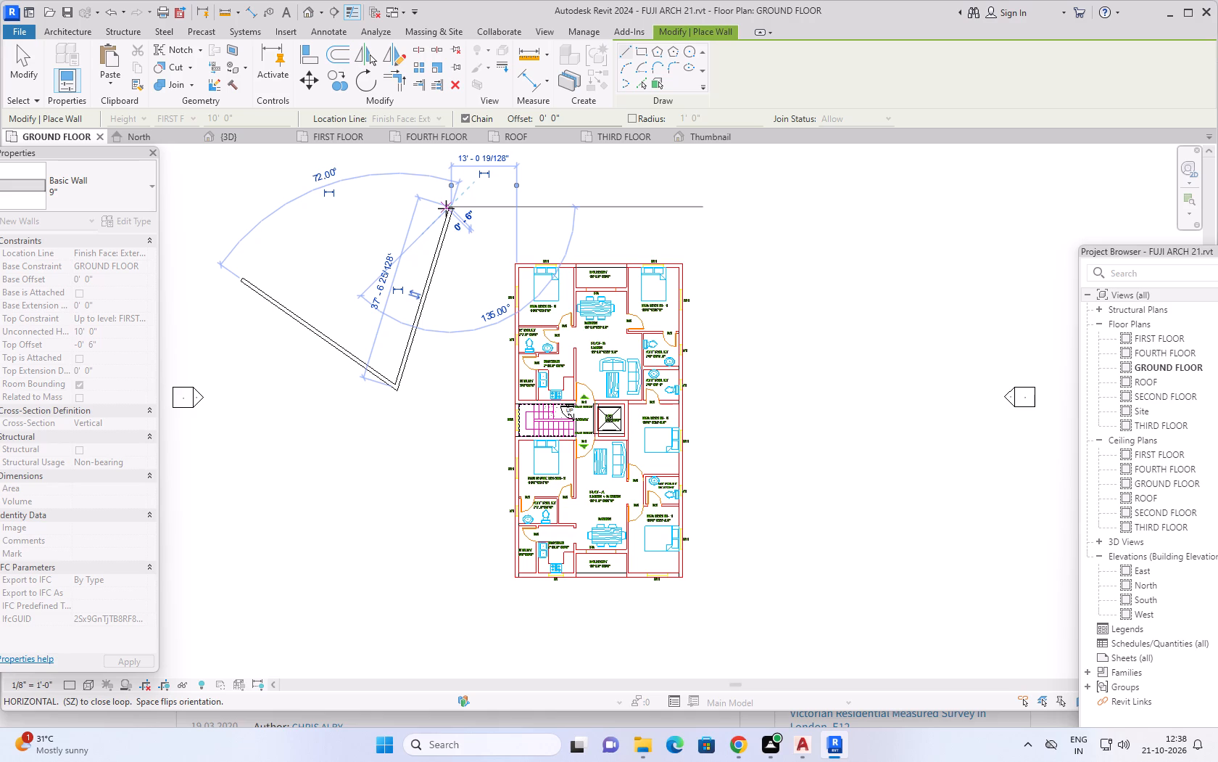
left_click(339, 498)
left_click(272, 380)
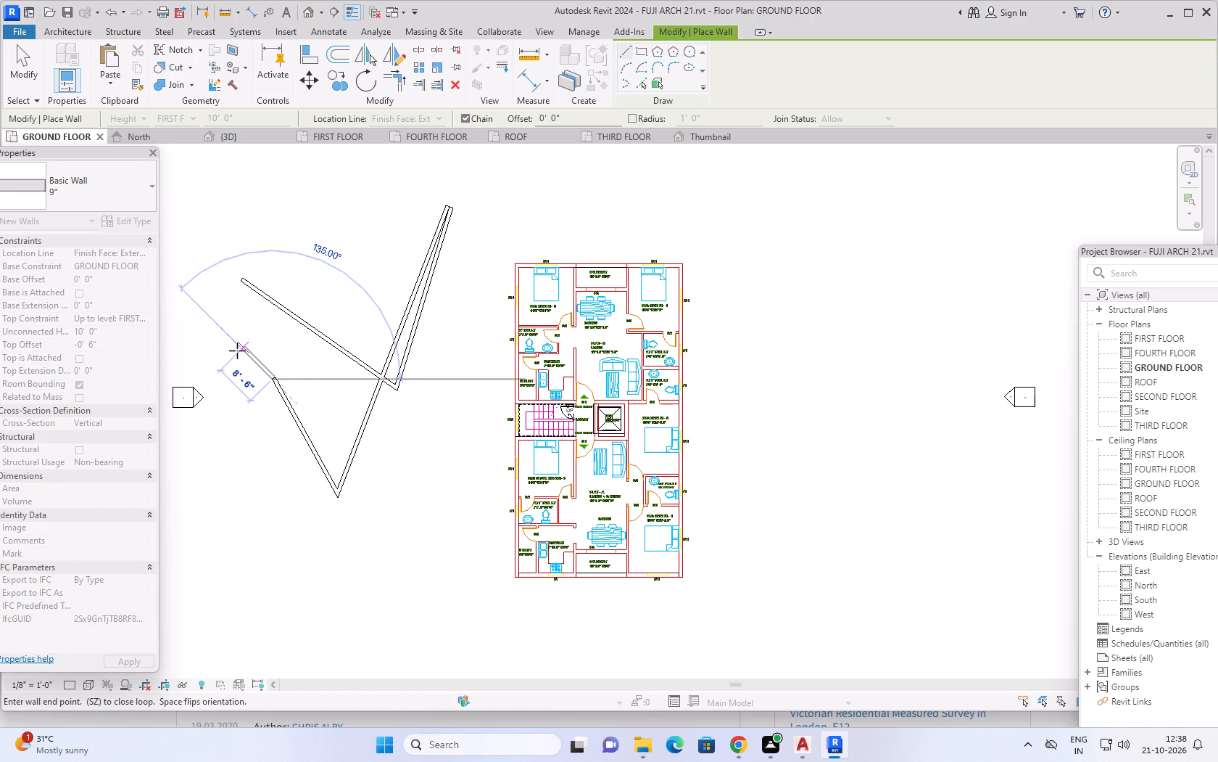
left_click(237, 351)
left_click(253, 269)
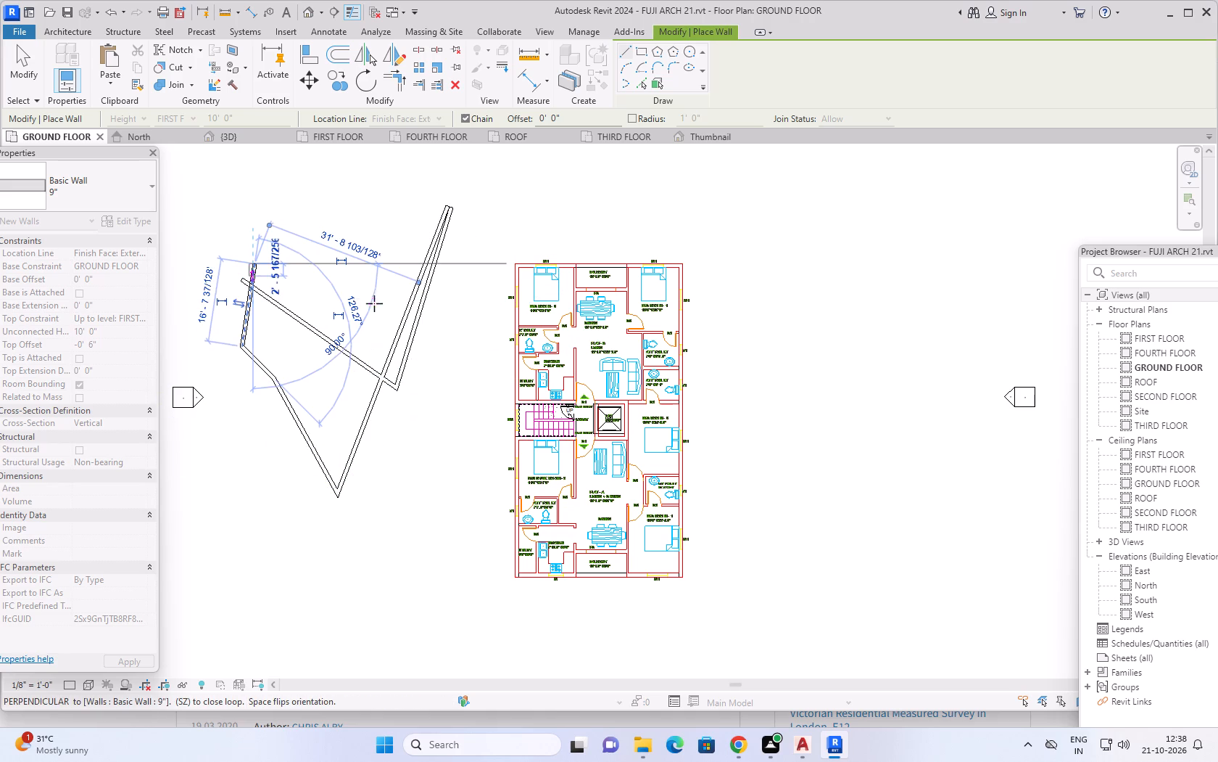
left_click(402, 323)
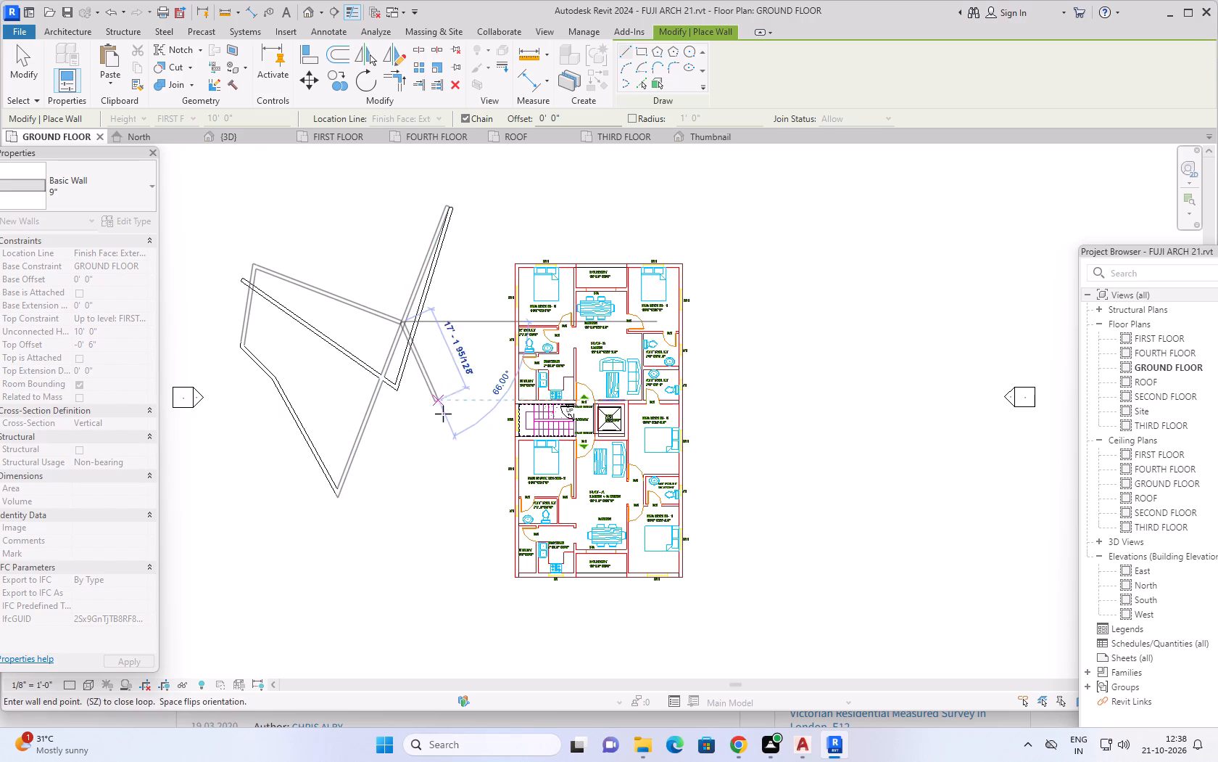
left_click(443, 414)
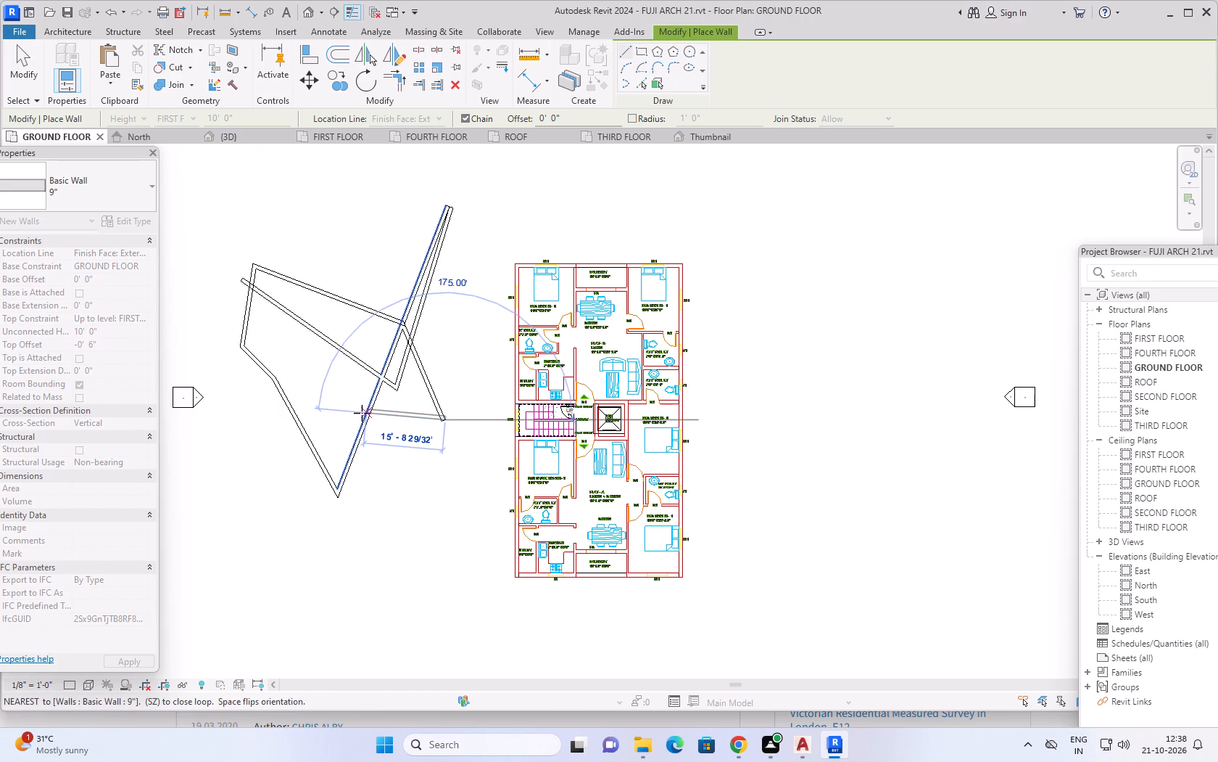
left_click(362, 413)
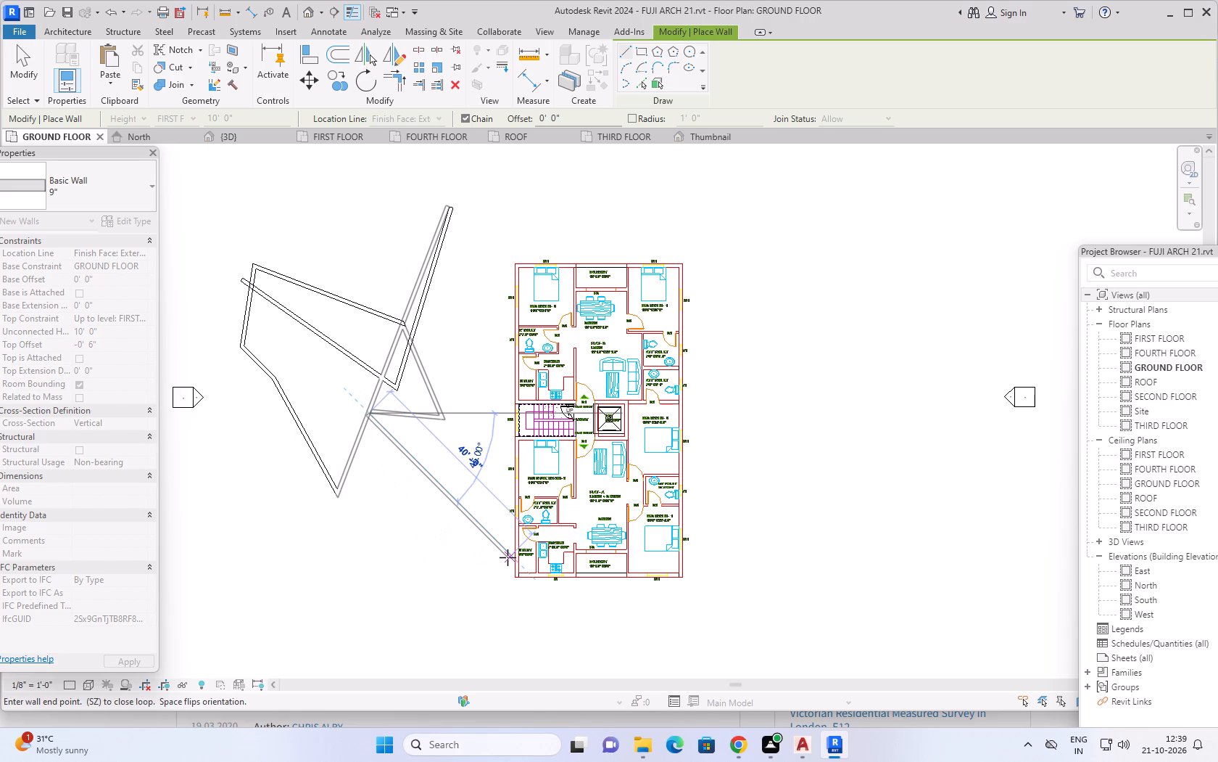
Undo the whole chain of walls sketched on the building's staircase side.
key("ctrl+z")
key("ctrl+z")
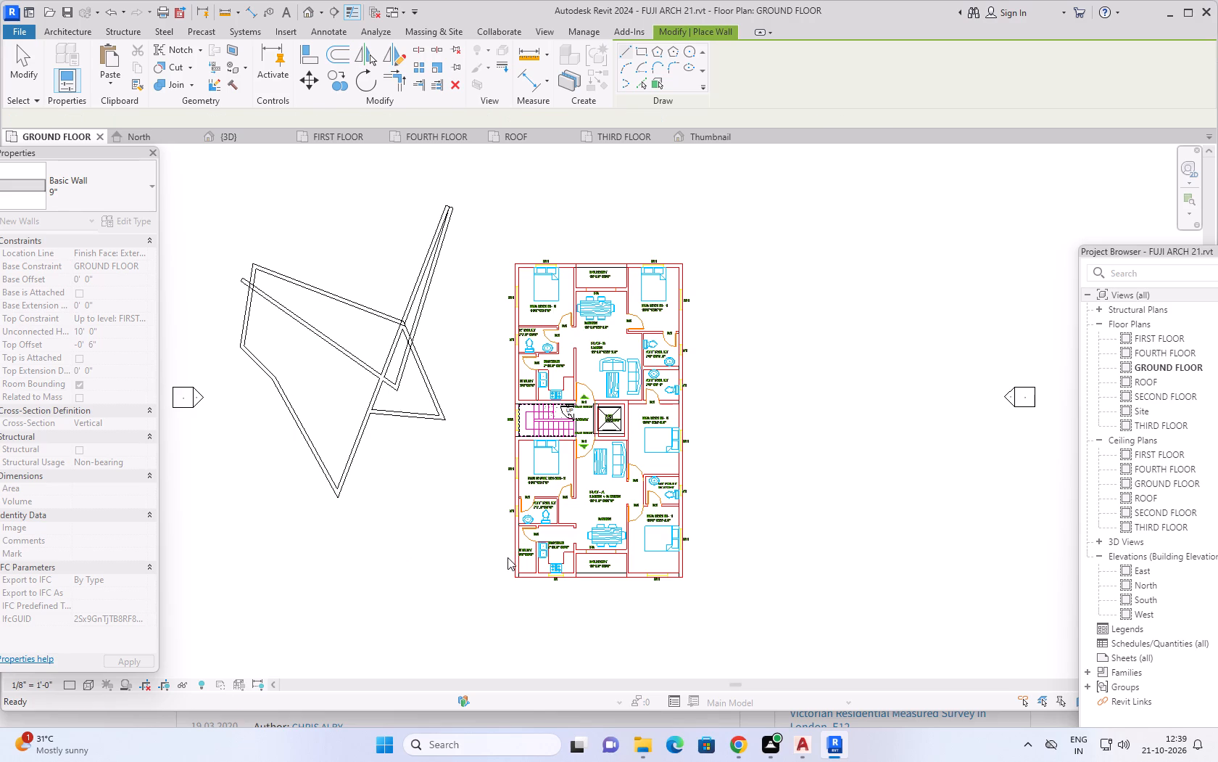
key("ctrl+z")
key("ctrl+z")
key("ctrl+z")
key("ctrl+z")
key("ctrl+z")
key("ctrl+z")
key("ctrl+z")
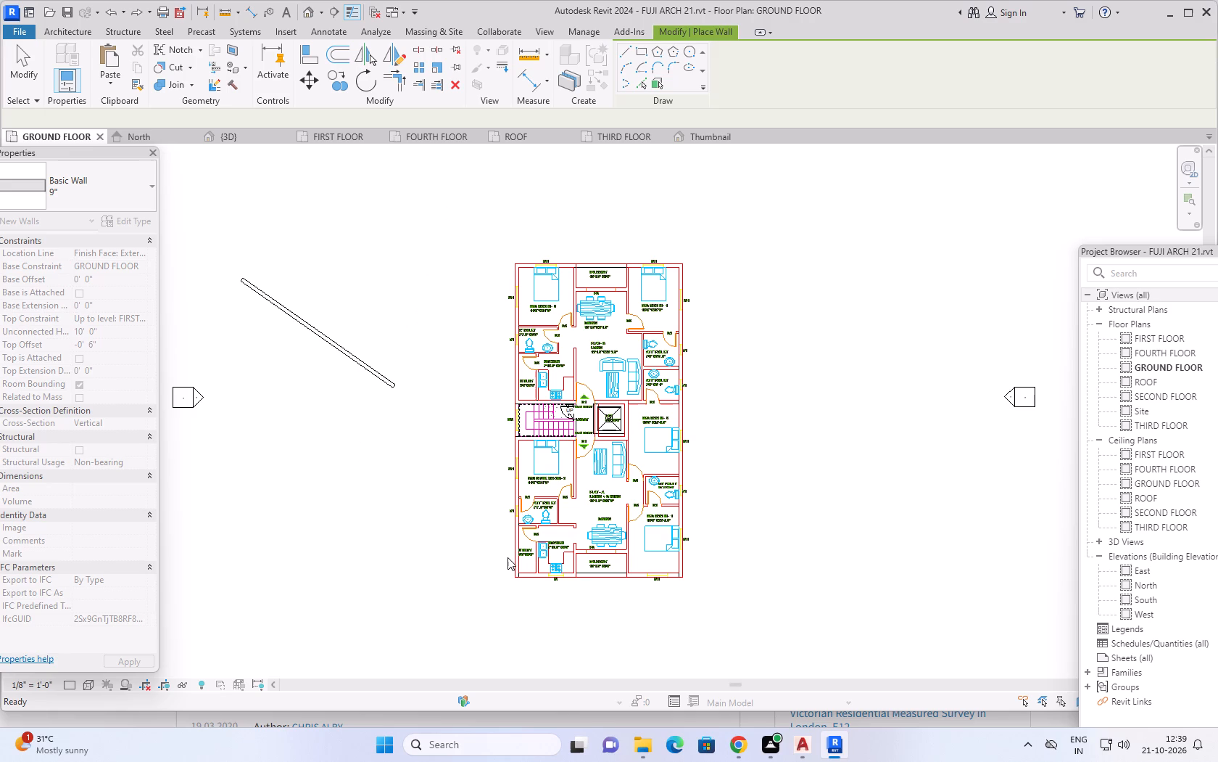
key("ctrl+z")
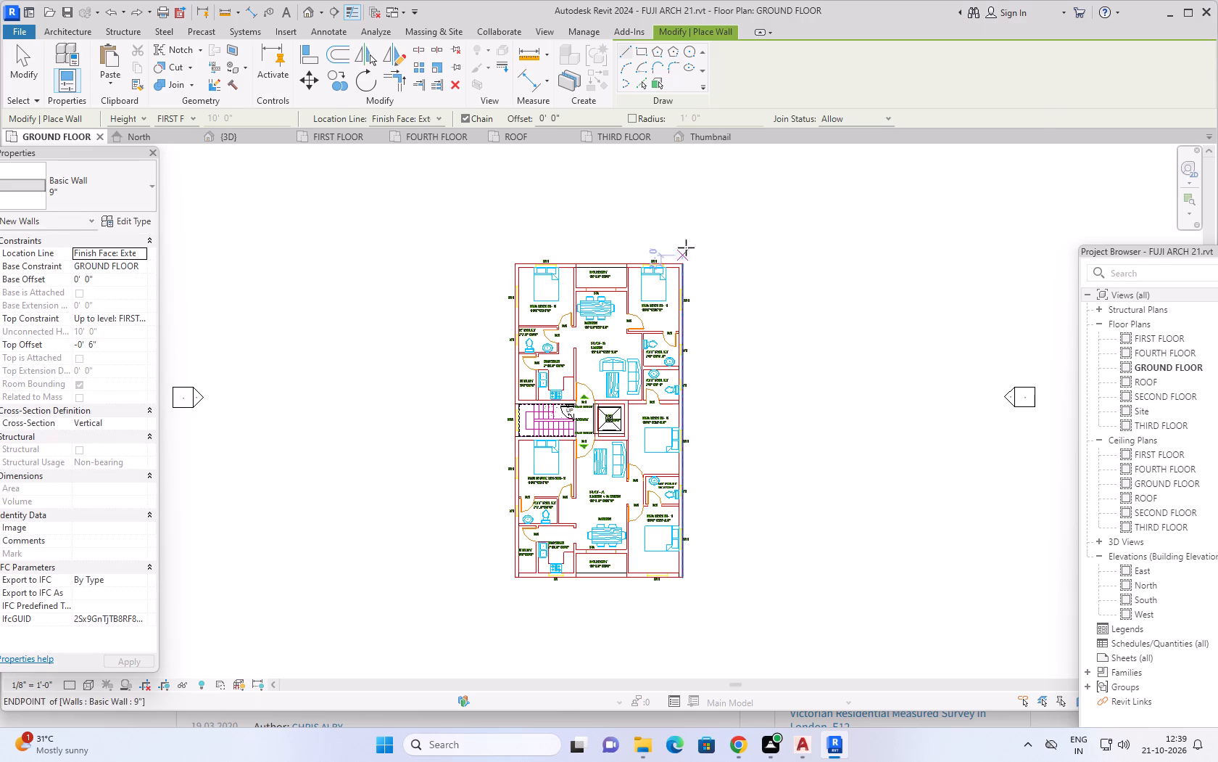
Draw a closed four-sided Basic Wall 9" enclosure, about 50 ft by 30 ft, in the open area on the building's lift side.
left_click(742, 223)
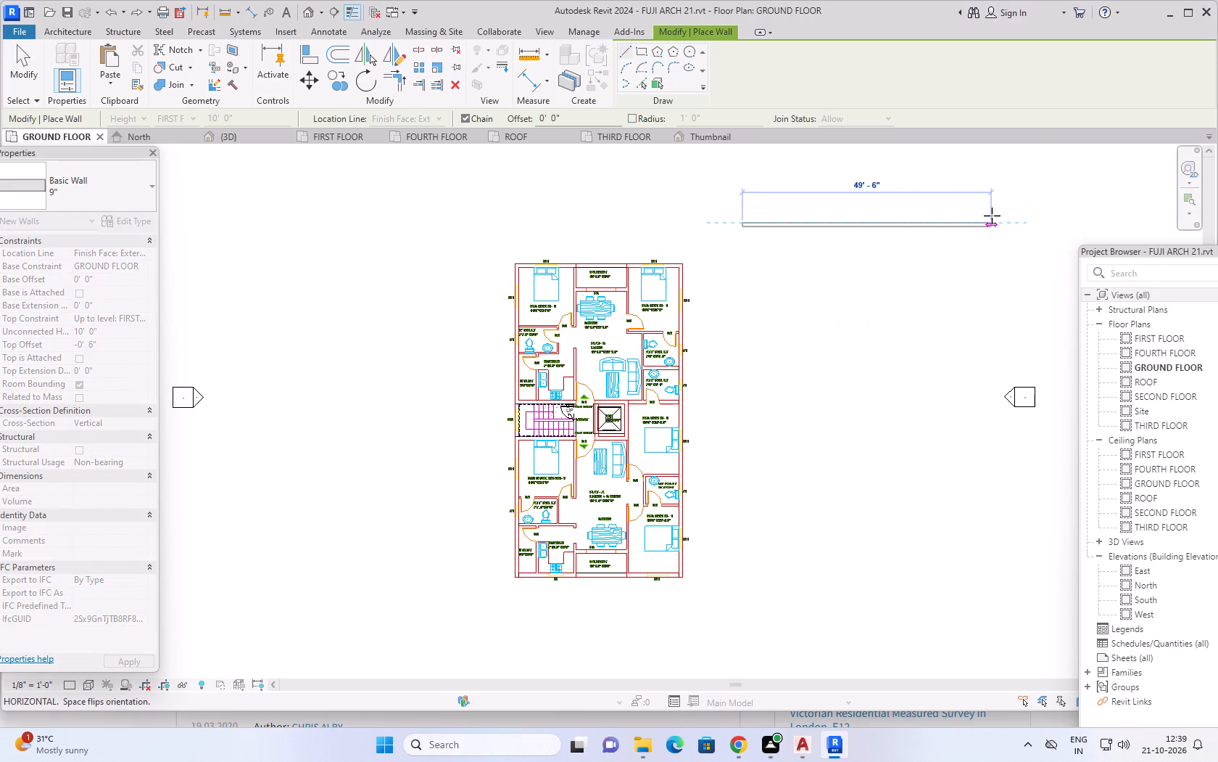
left_click(992, 216)
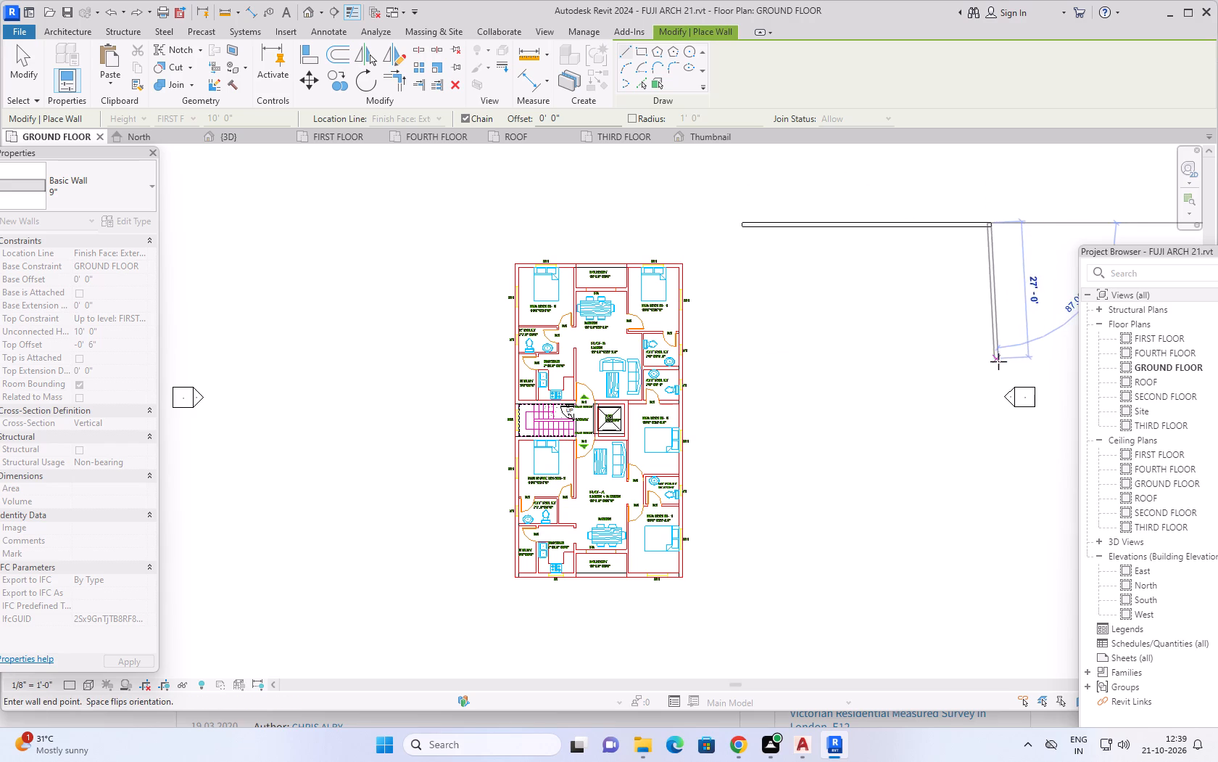
left_click(1000, 378)
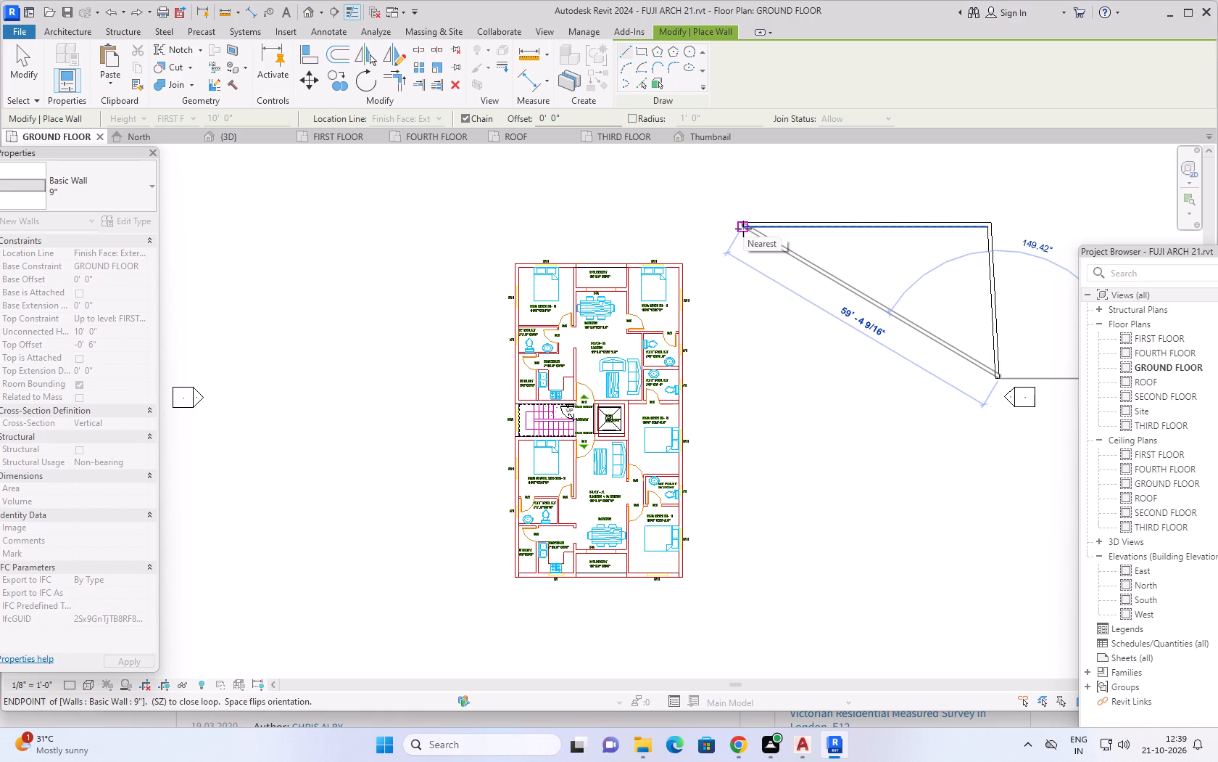
left_click(739, 383)
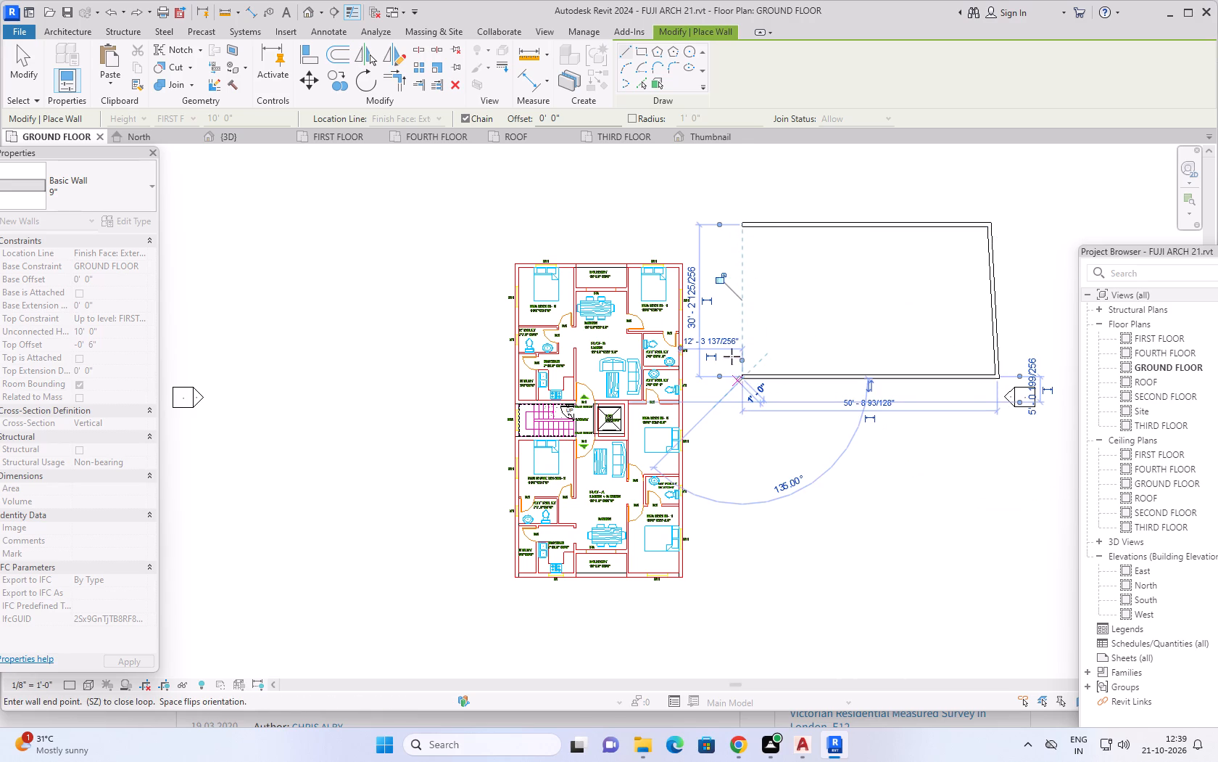
left_click(741, 230)
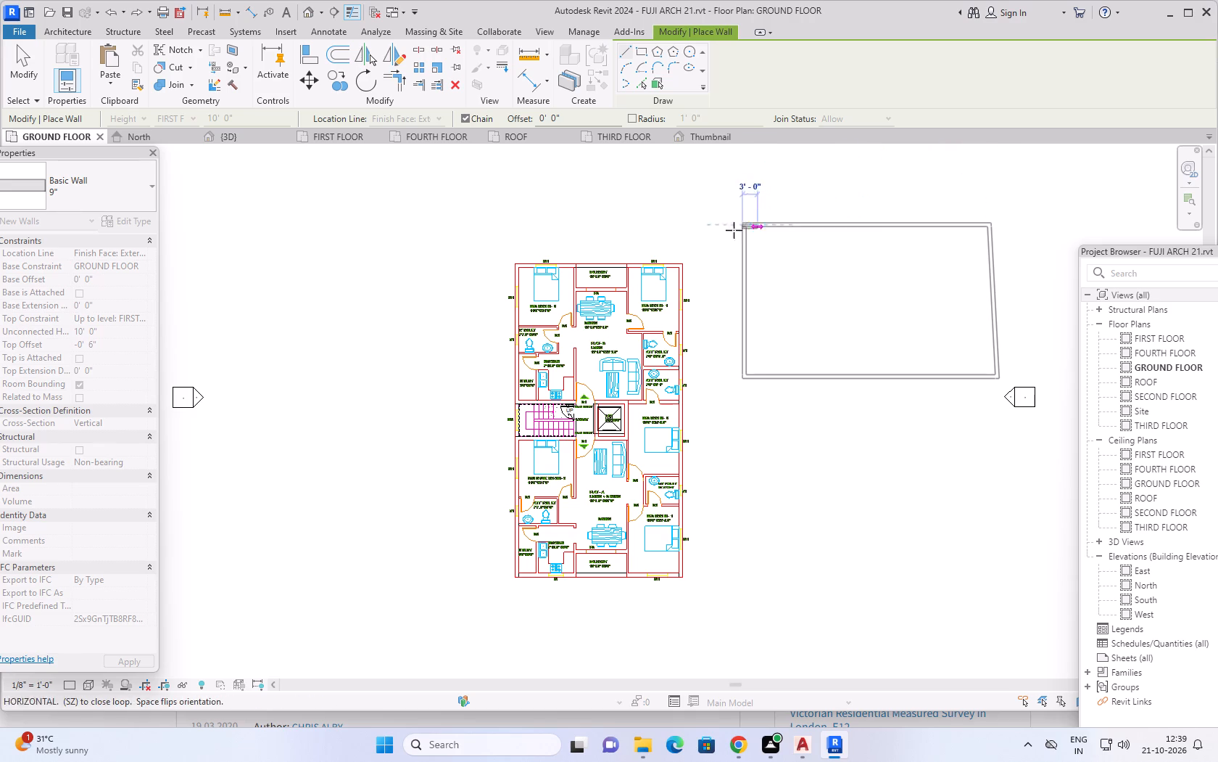
Continue the walls from the enclosure's corner nearest the building into a narrow, tapering four-sided loop beyond the building's north end.
left_click(568, 218)
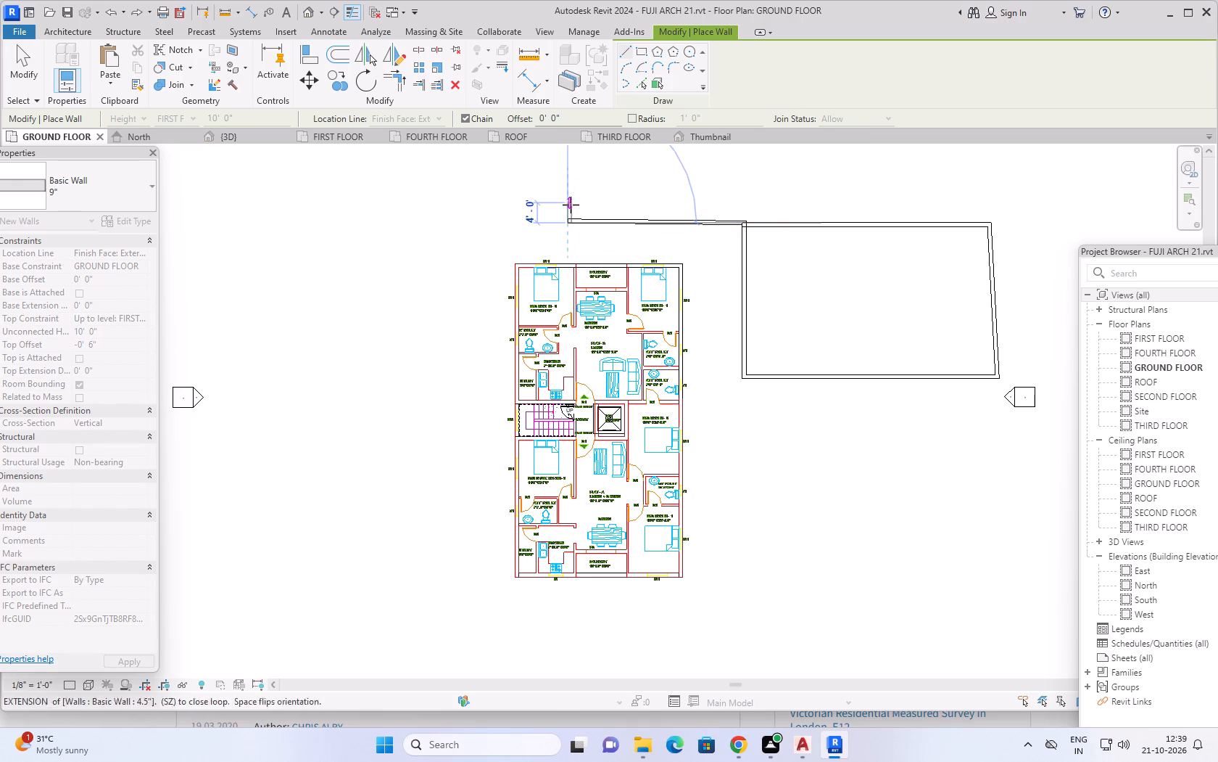
left_click(561, 202)
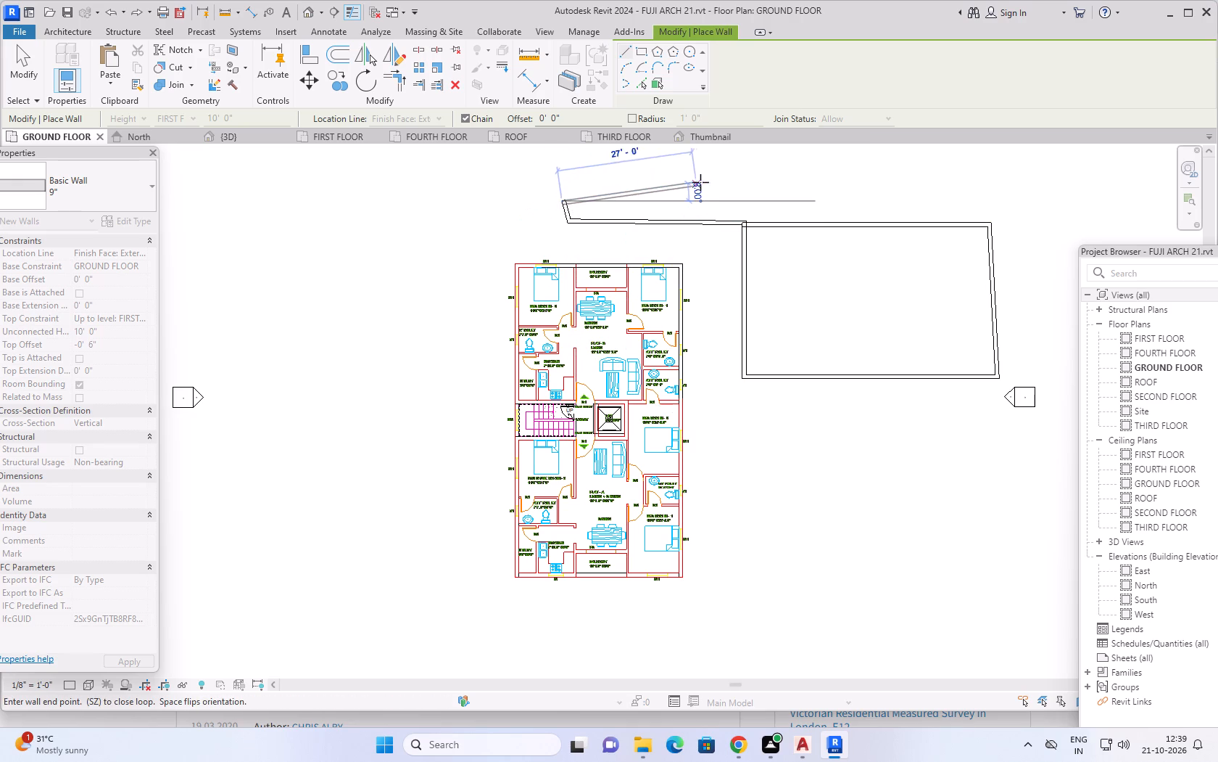
left_click(753, 163)
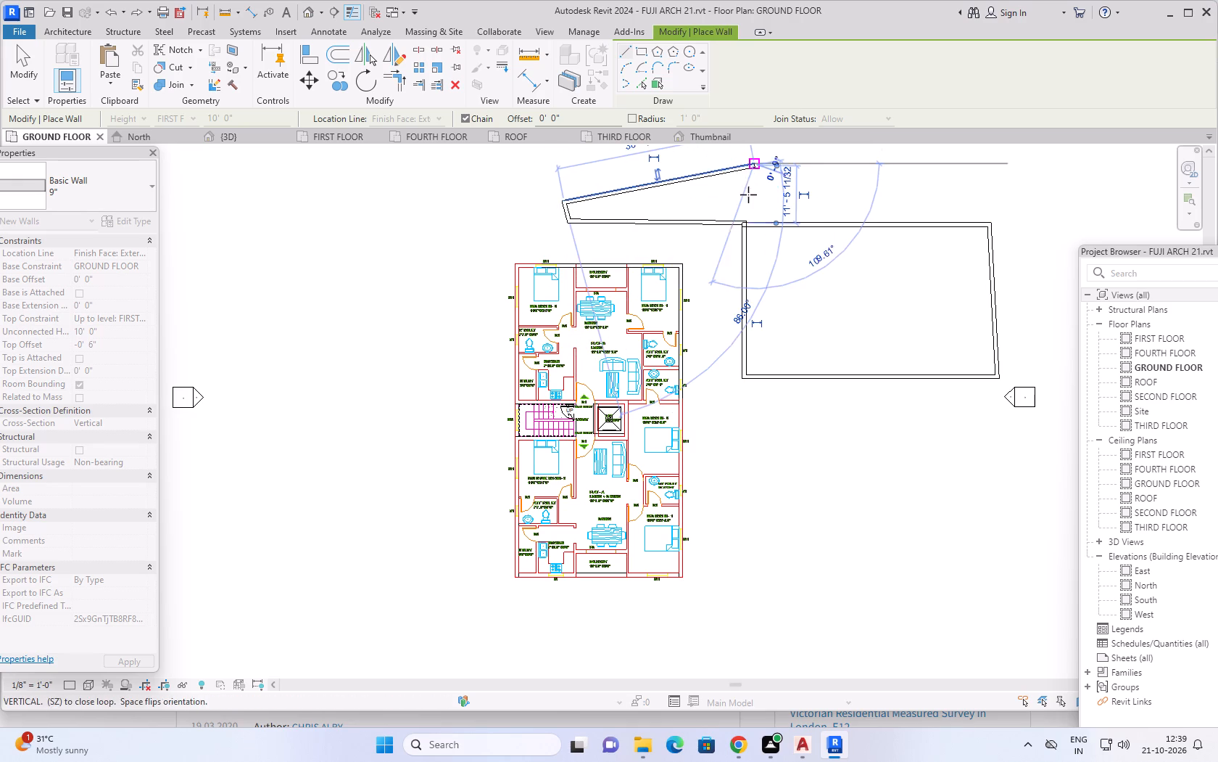
left_click(745, 220)
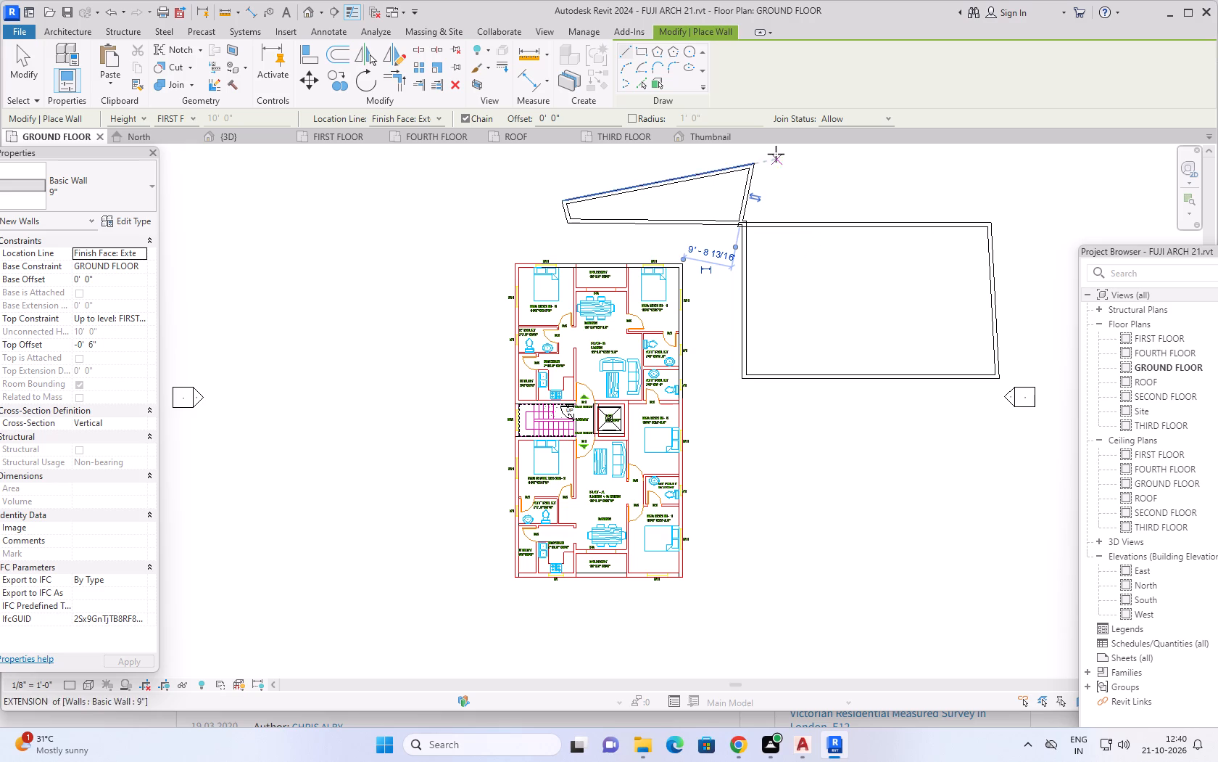
Draw two connected 9" walls: a short one north of the large enclosure and a long diagonal to its southeast corner, ending wall placement.
left_click(869, 189)
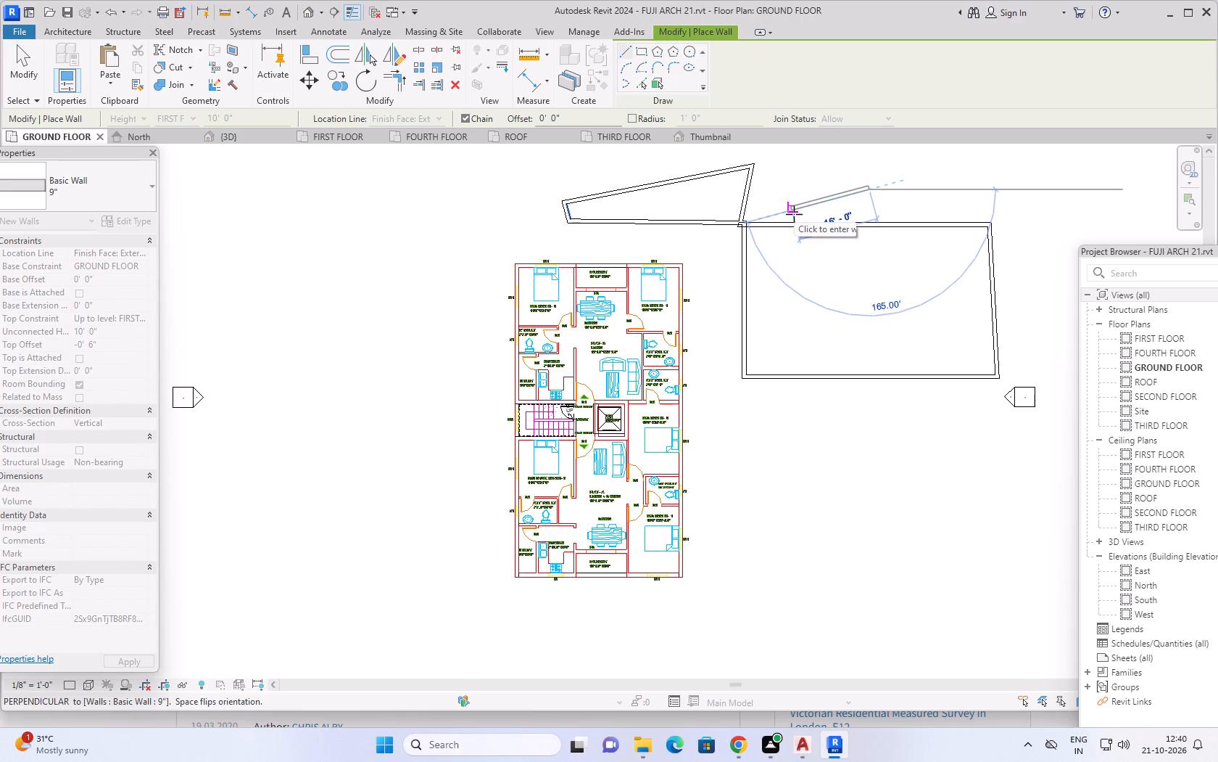
left_click(794, 214)
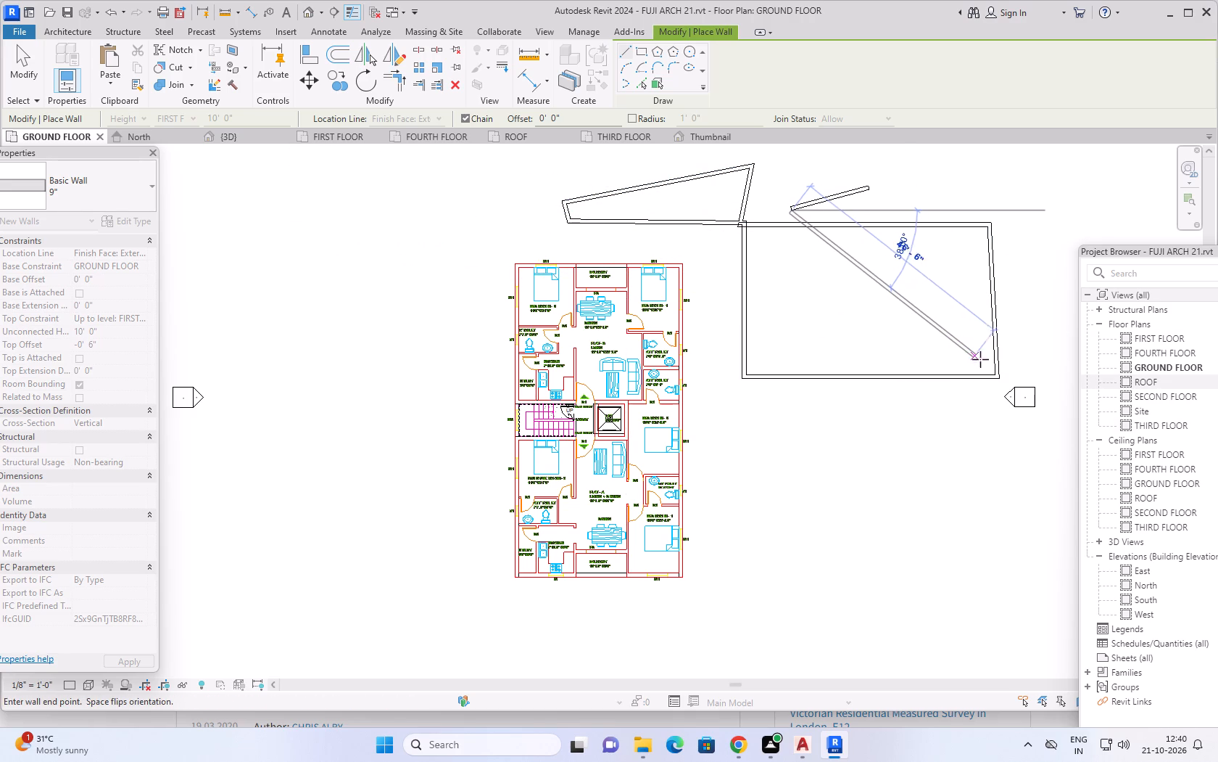
left_click(998, 372)
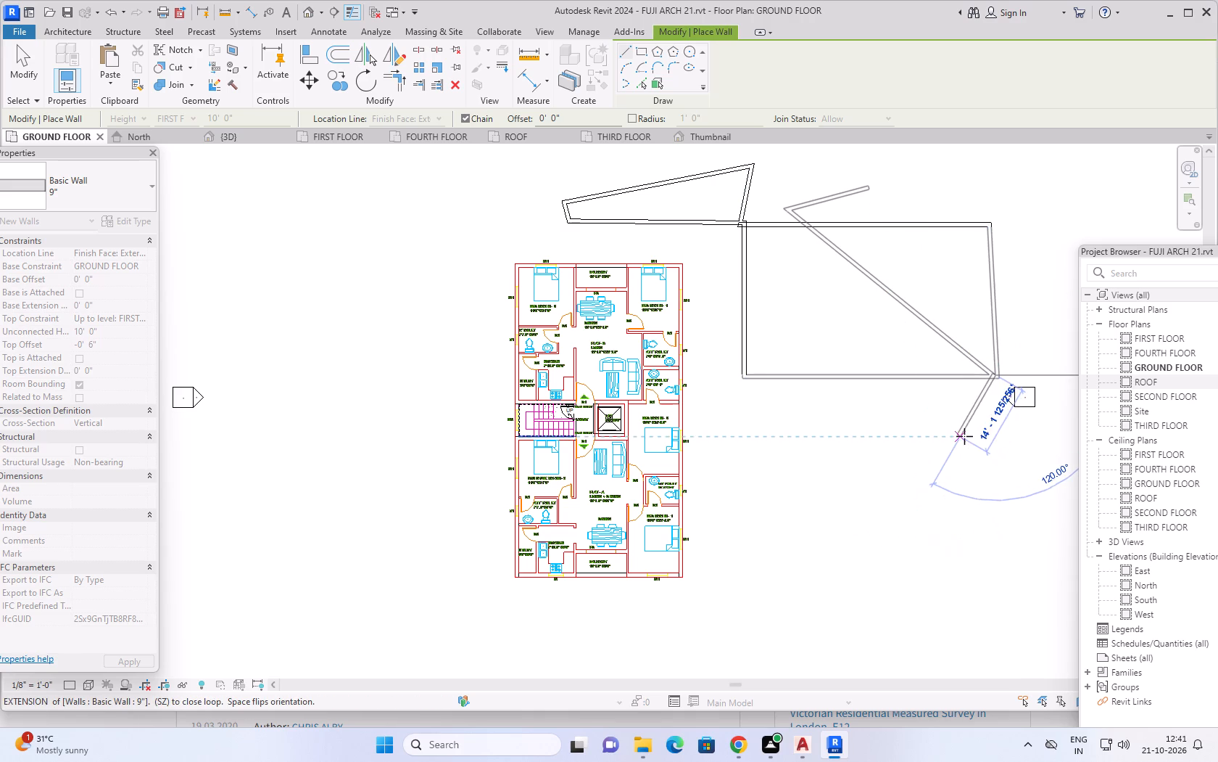
key("space")
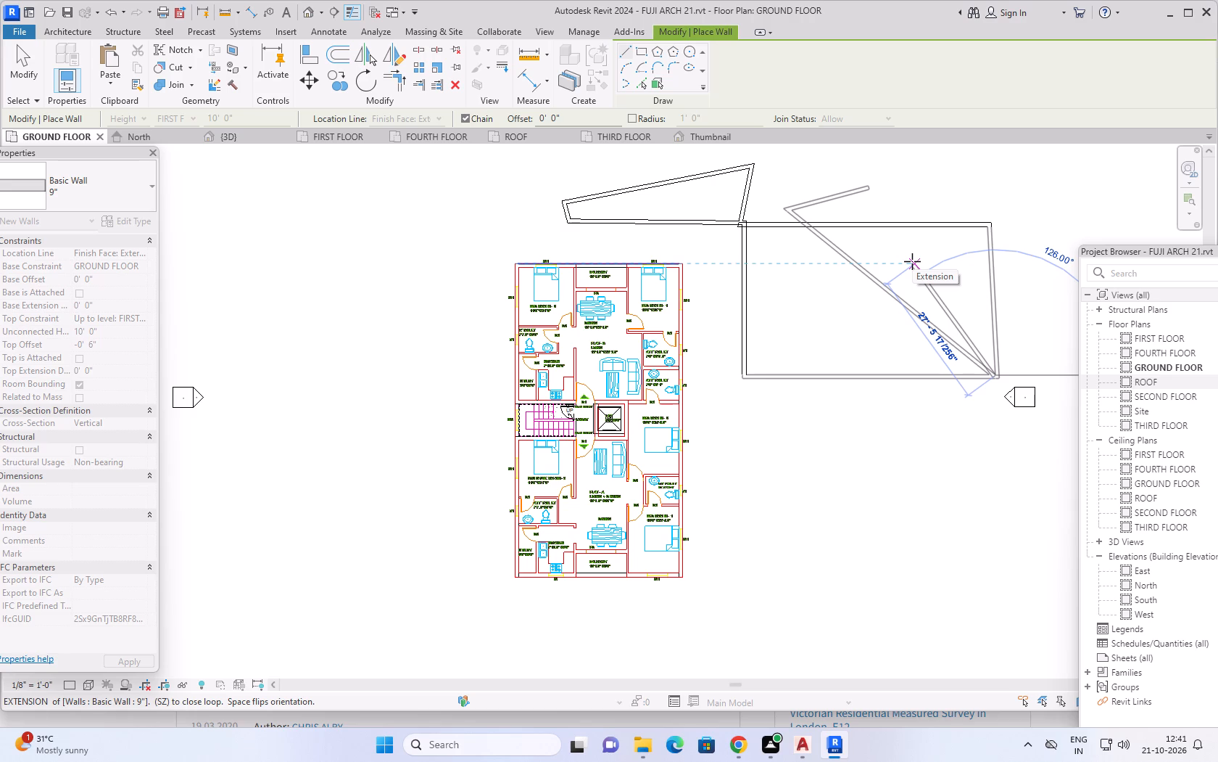
scroll(912, 261, "up", 1)
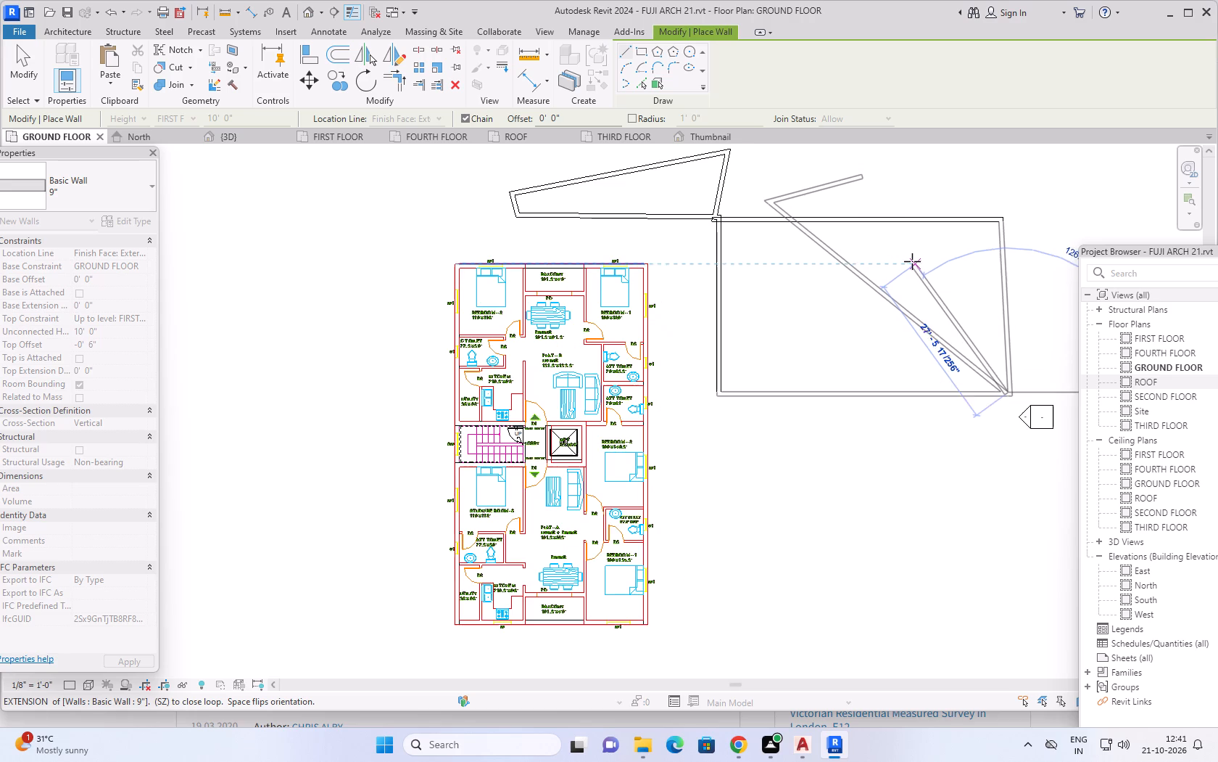
key("Escape")
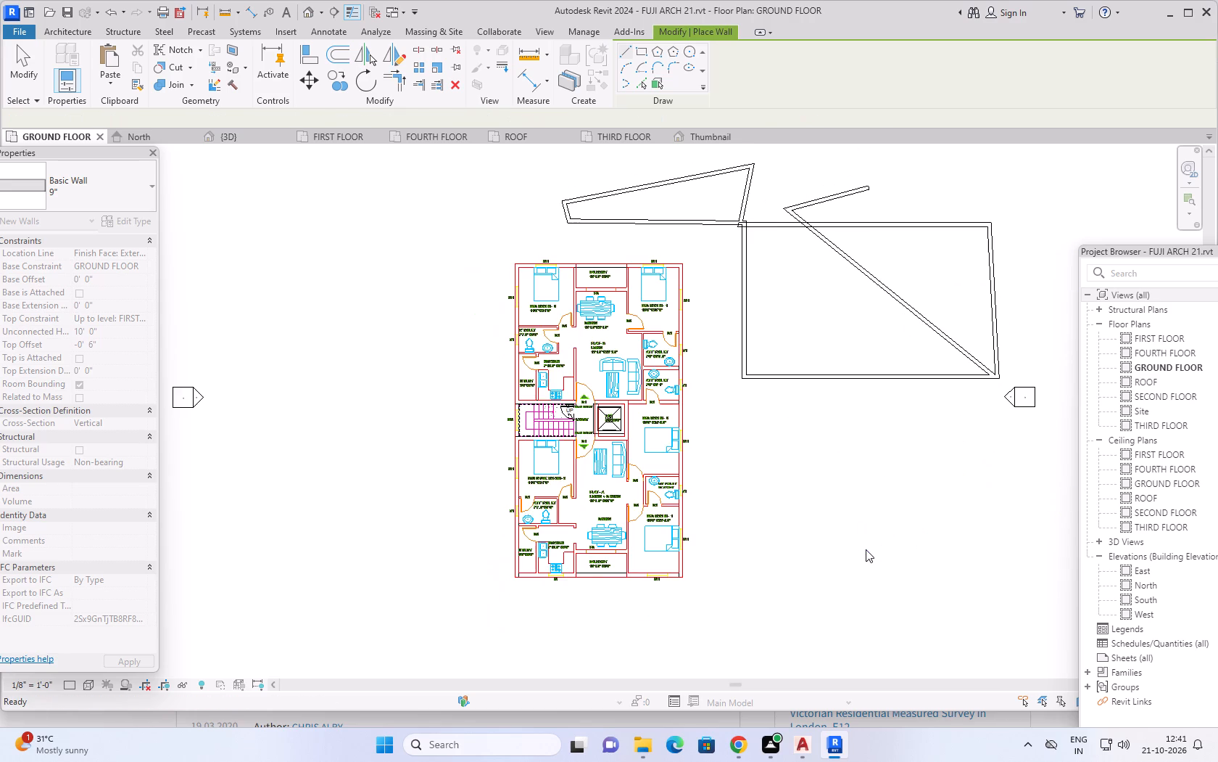
key("Escape")
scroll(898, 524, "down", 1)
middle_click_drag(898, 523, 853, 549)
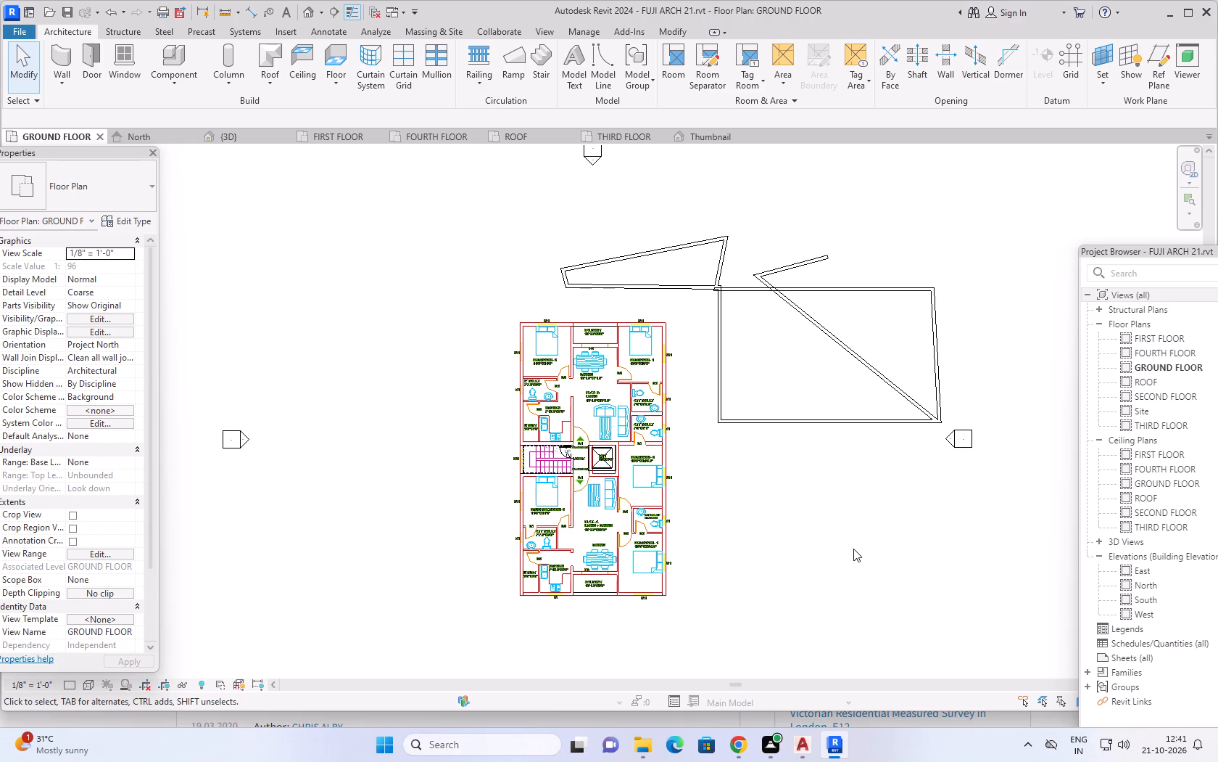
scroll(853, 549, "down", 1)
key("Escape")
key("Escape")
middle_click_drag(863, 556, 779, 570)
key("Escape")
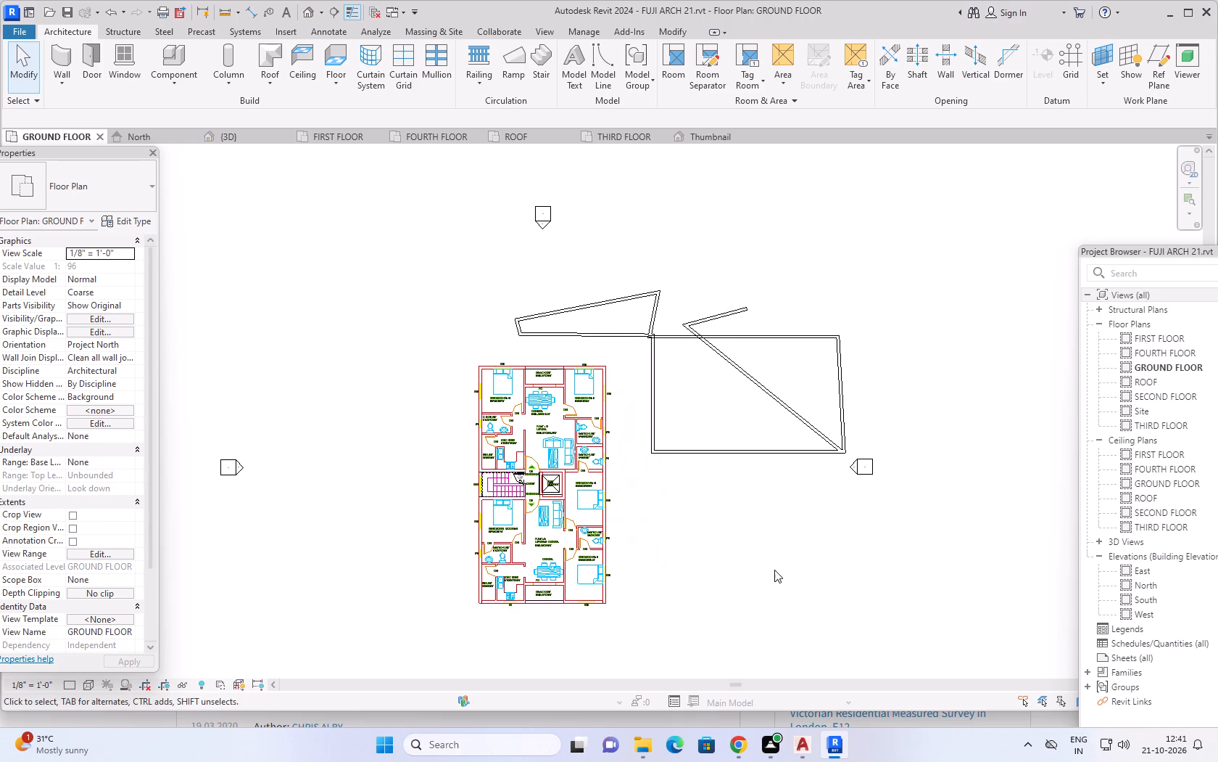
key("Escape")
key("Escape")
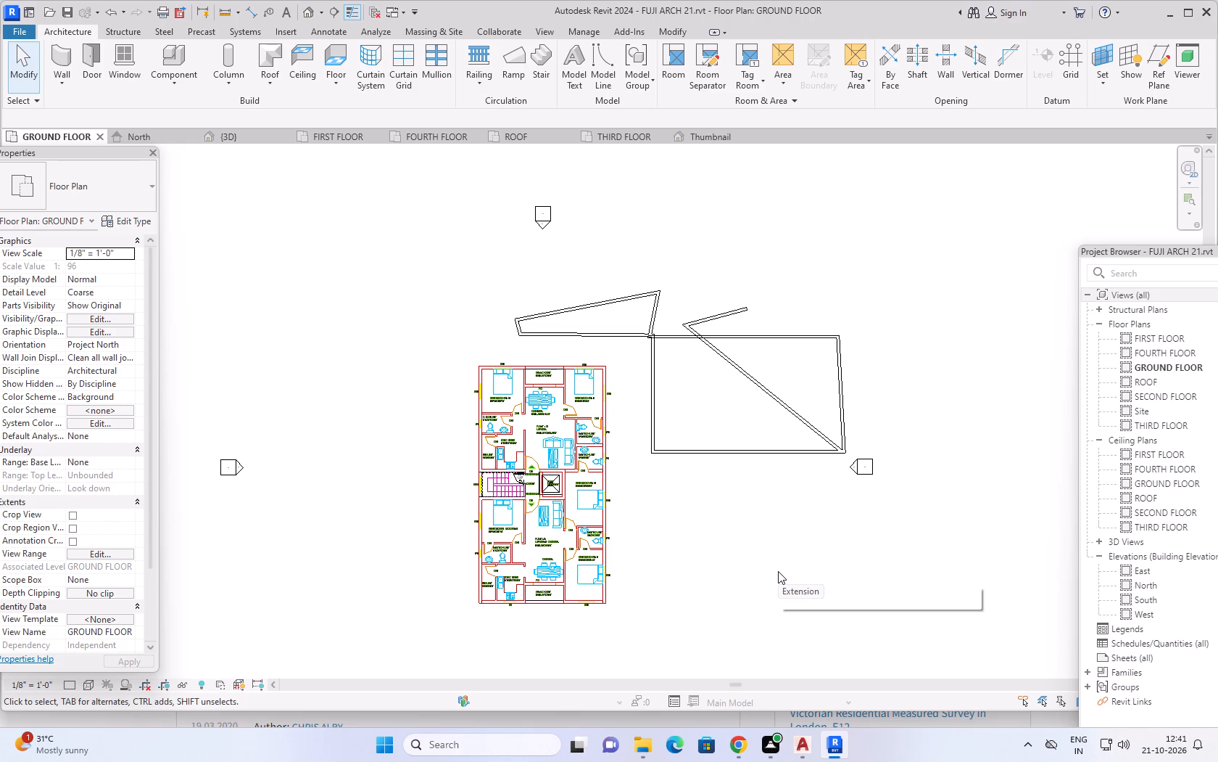
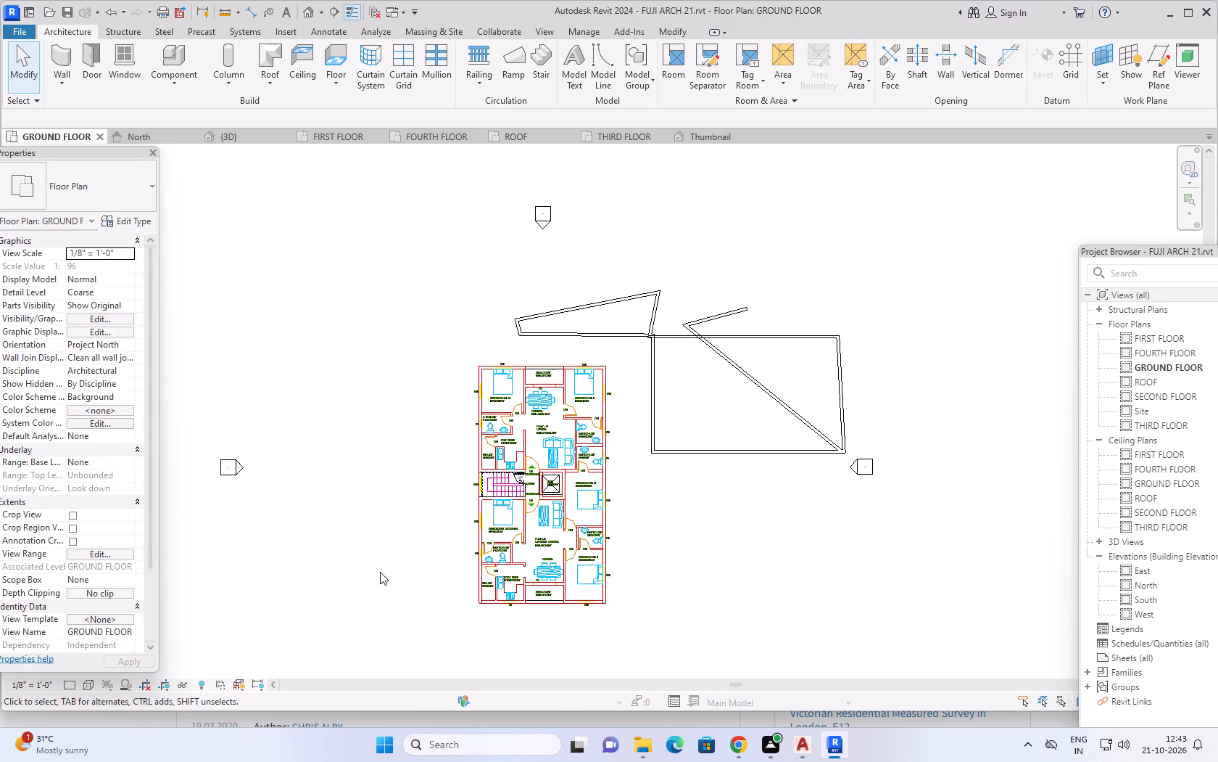
Delete all the freehand Basic Wall 9" segments sketched outside the building, including the short leftover piece beyond its north end.
key("Escape")
key("Escape")
middle_click_drag(761, 488, 759, 580)
scroll(758, 382, "up", 3)
middle_click_drag(780, 372, 803, 275)
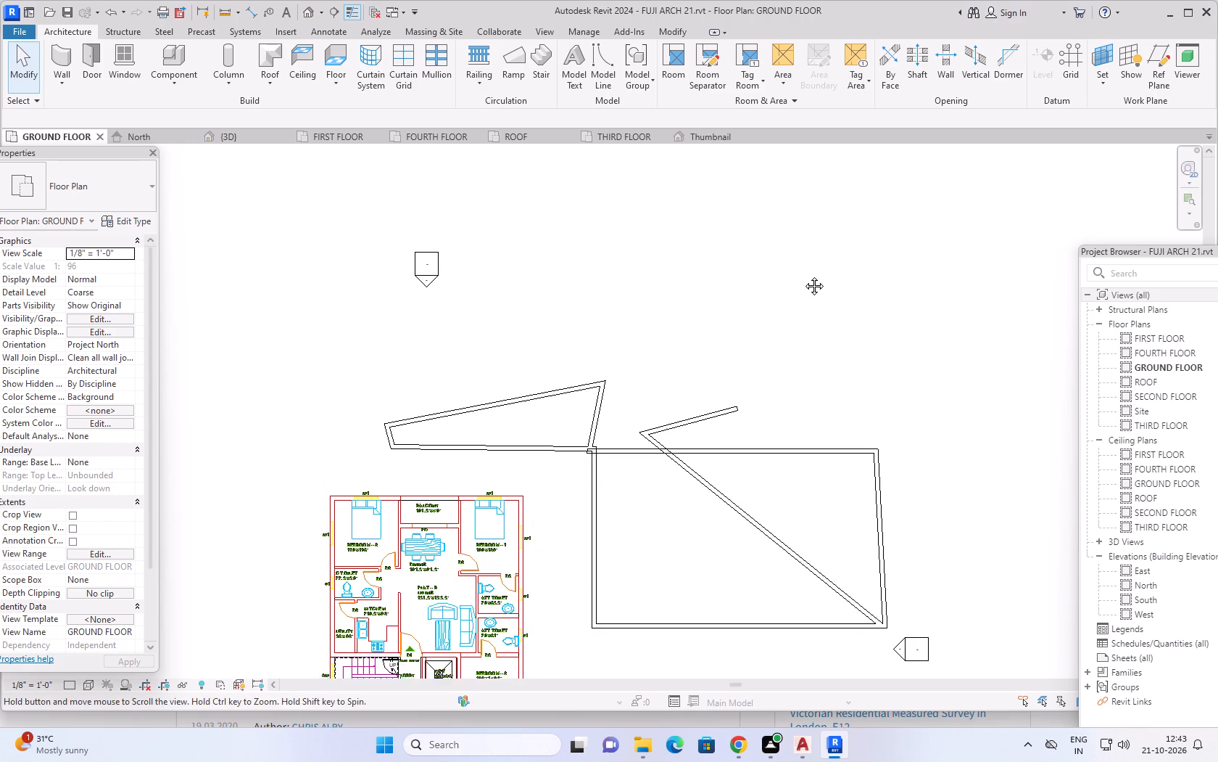
middle_click_drag(803, 275, 850, 192)
left_click_drag(957, 208, 650, 451)
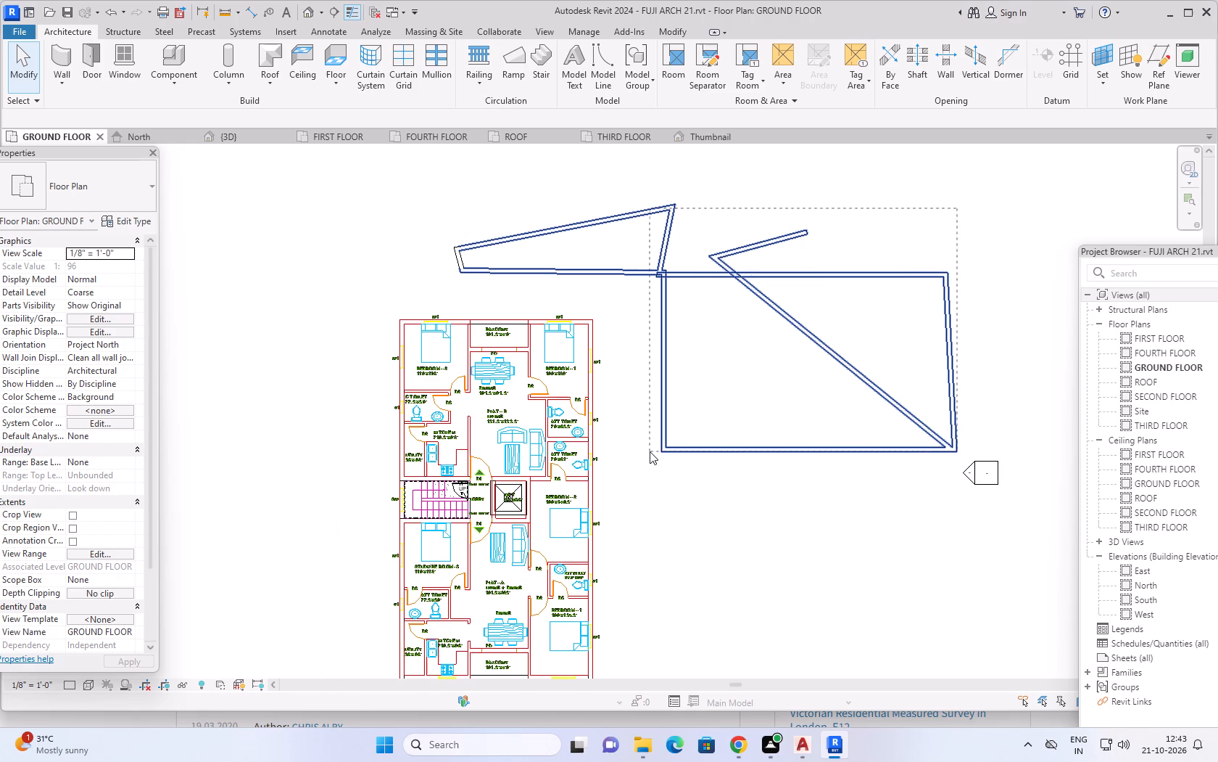
left_click_drag(650, 451, 648, 451)
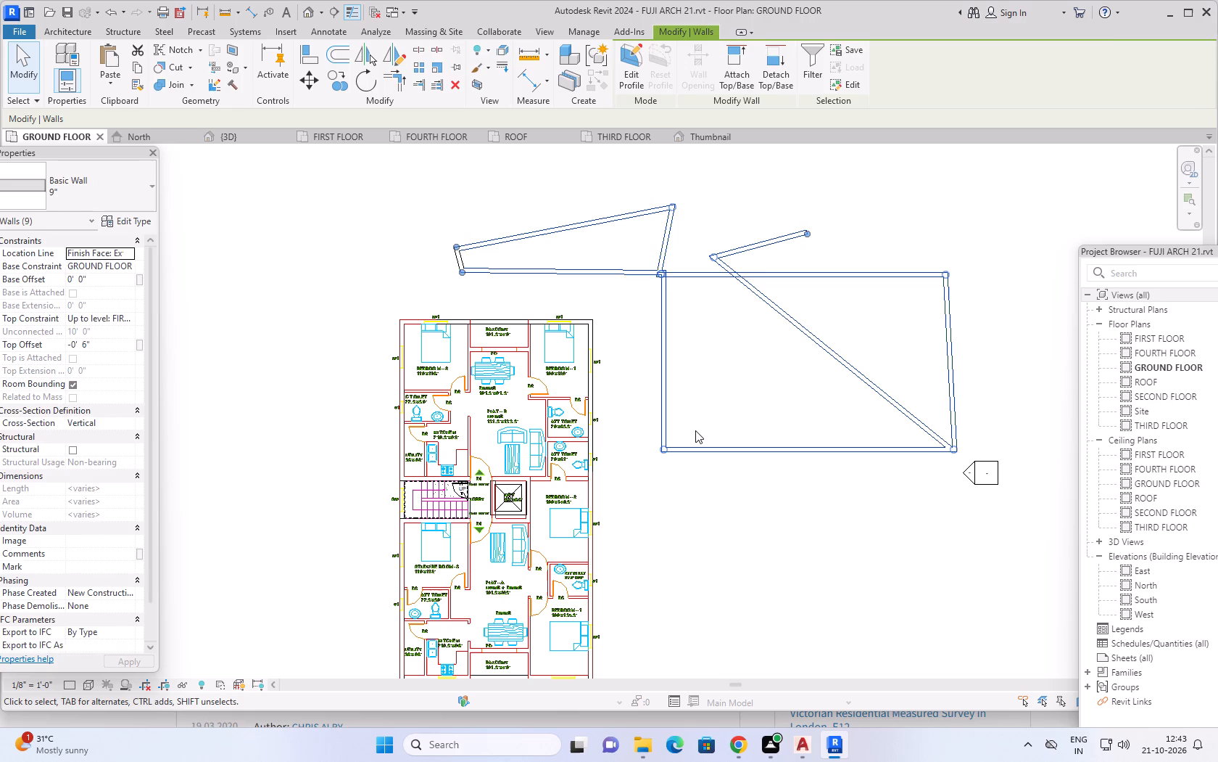
key("Delete")
left_click(485, 234)
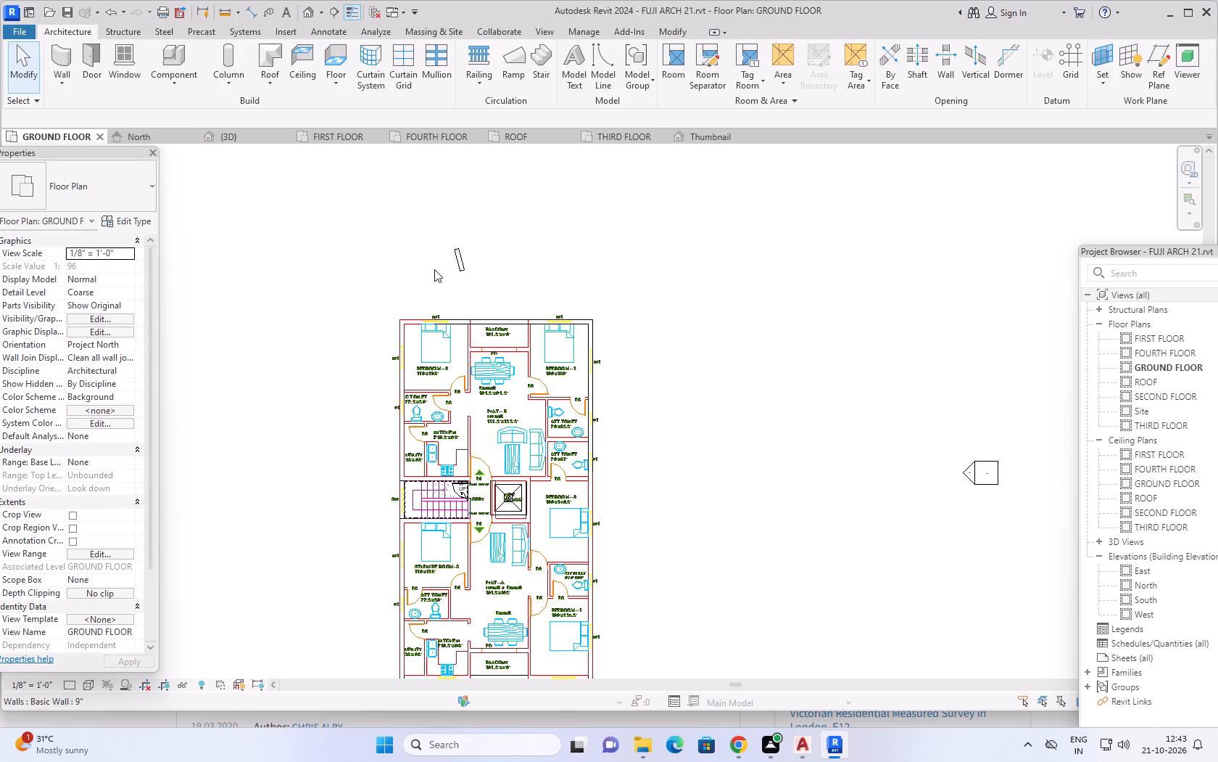
left_click_drag(500, 239, 418, 279)
key("Delete")
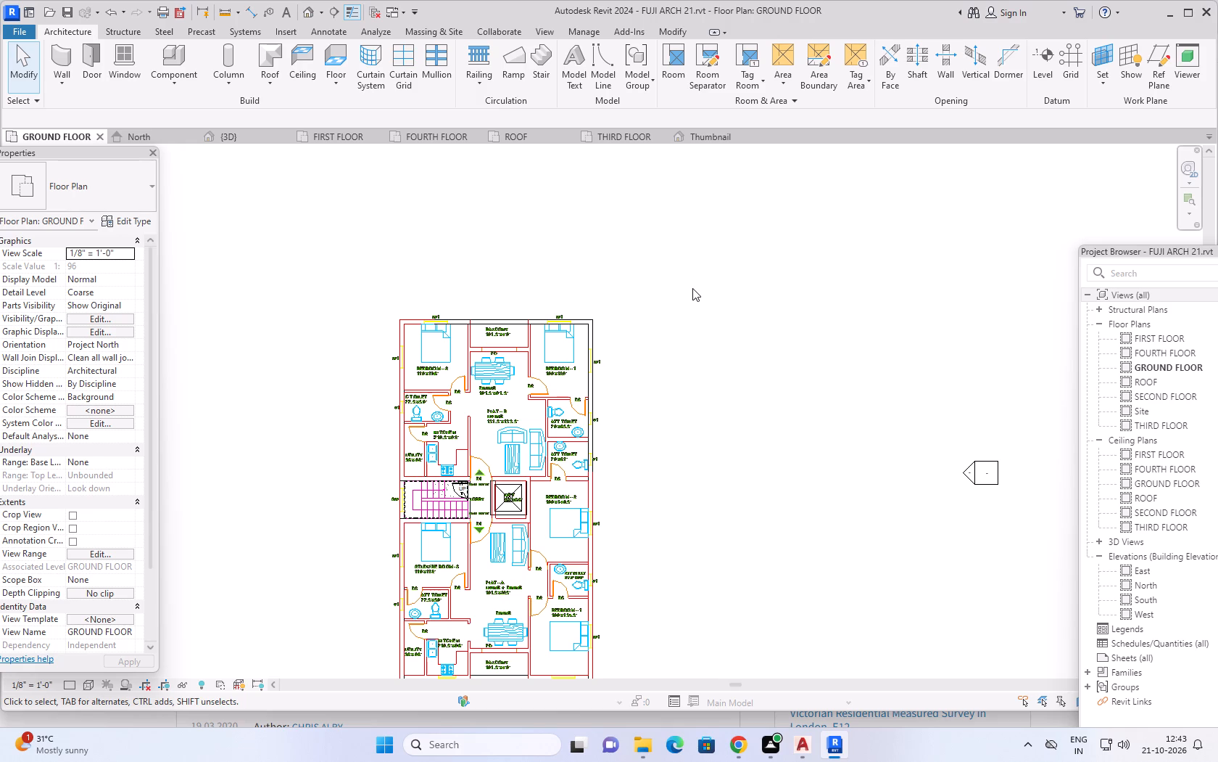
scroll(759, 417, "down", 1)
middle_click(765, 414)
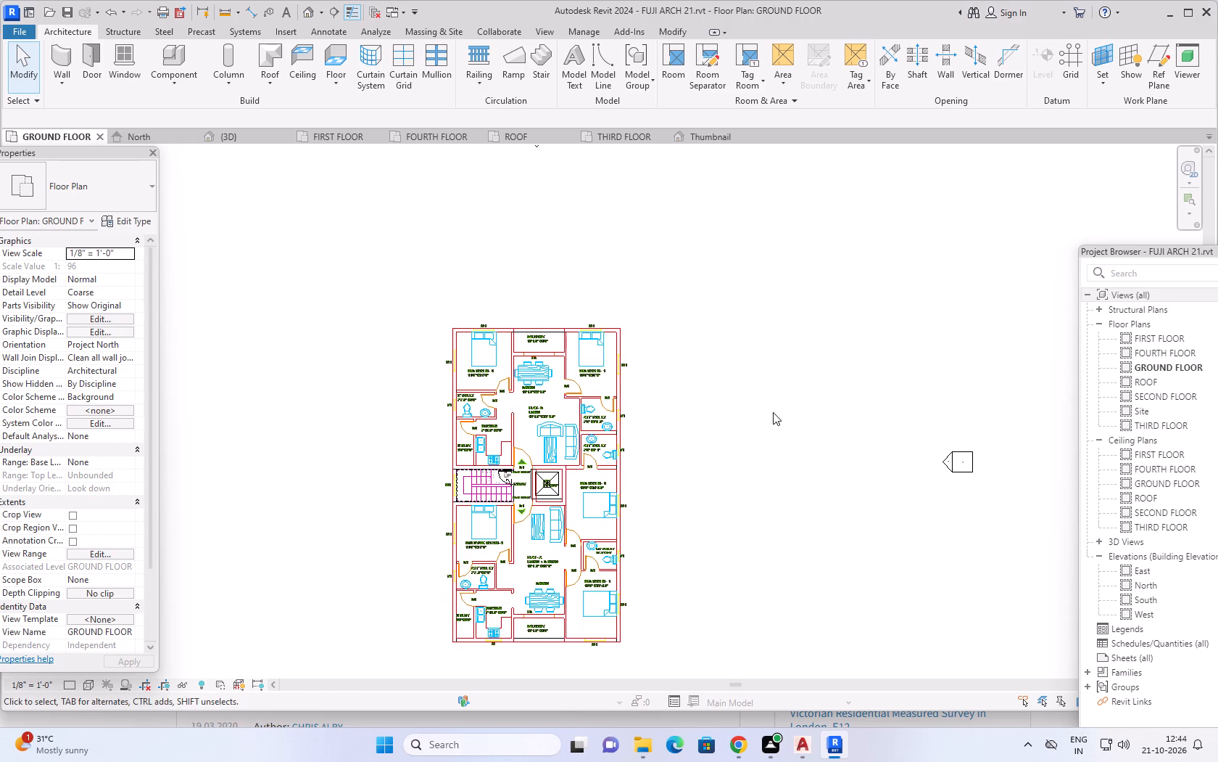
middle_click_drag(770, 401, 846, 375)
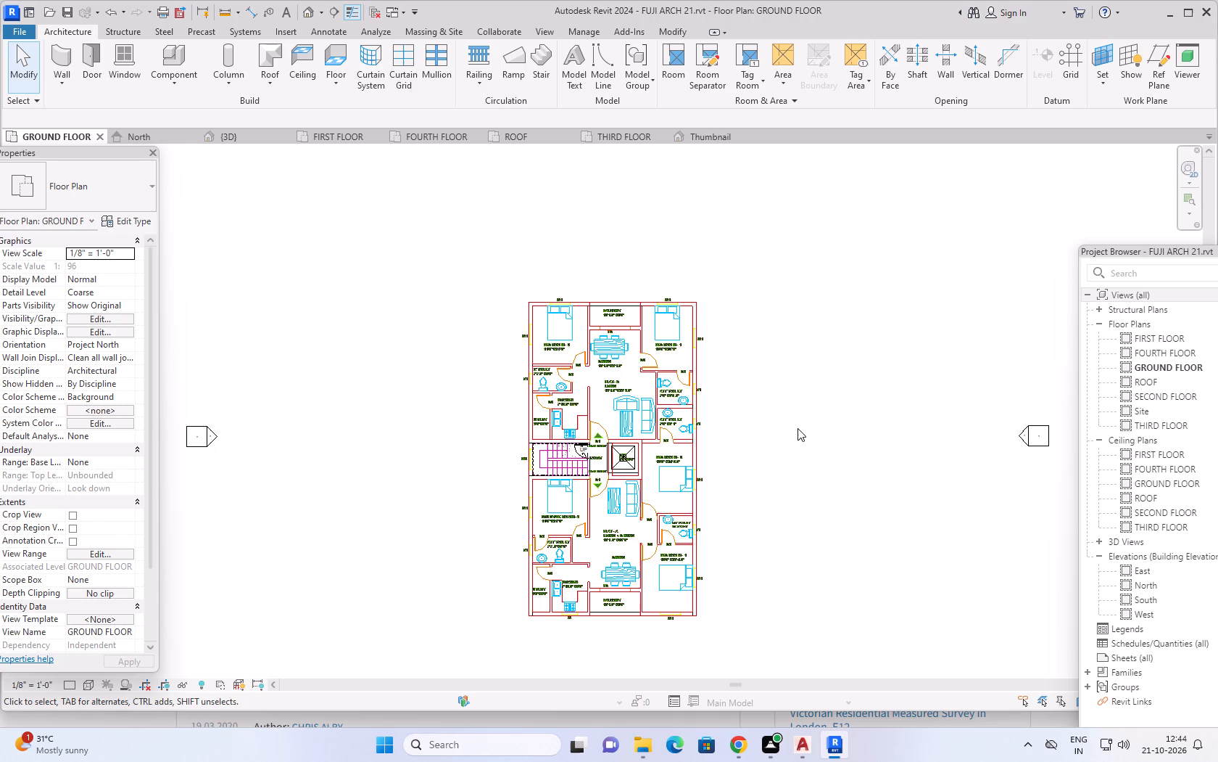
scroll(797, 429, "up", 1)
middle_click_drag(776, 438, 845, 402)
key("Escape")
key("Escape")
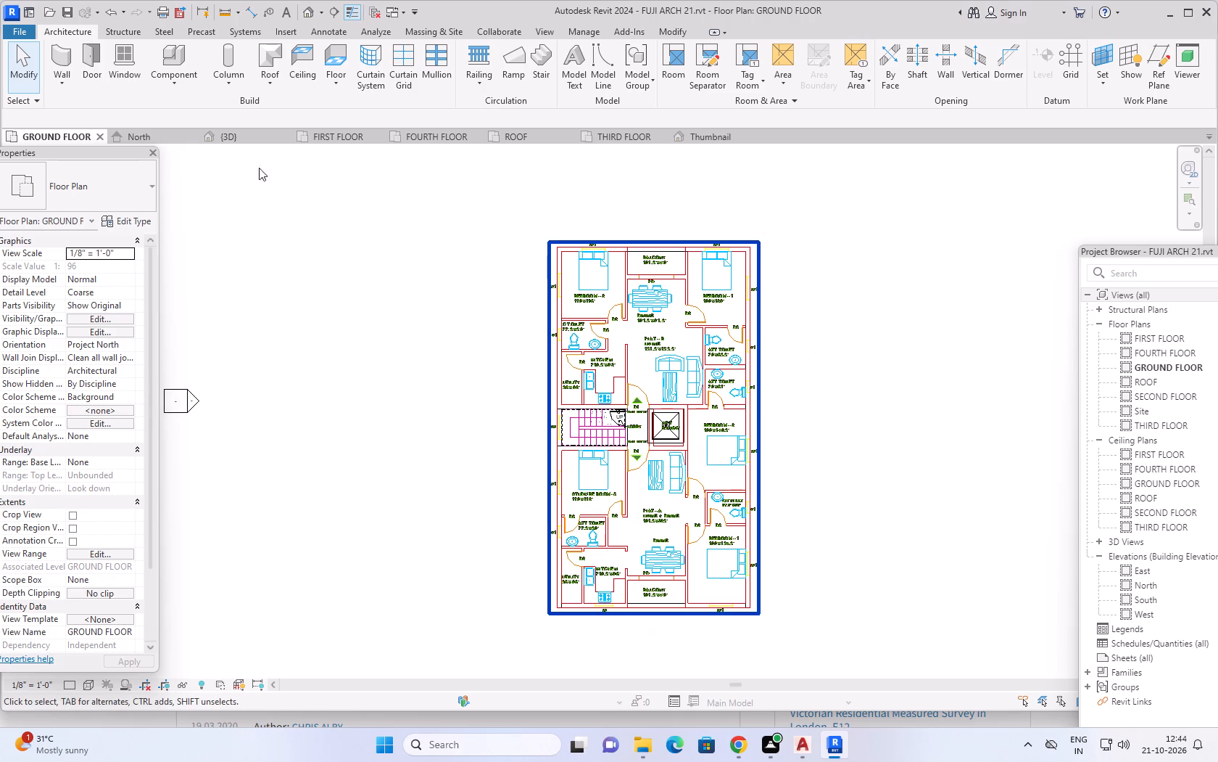
Review the FOURTH FLOOR and ROOF floor plans, examining the outlines around the staircase and lift.
left_click(234, 131)
left_click(415, 131)
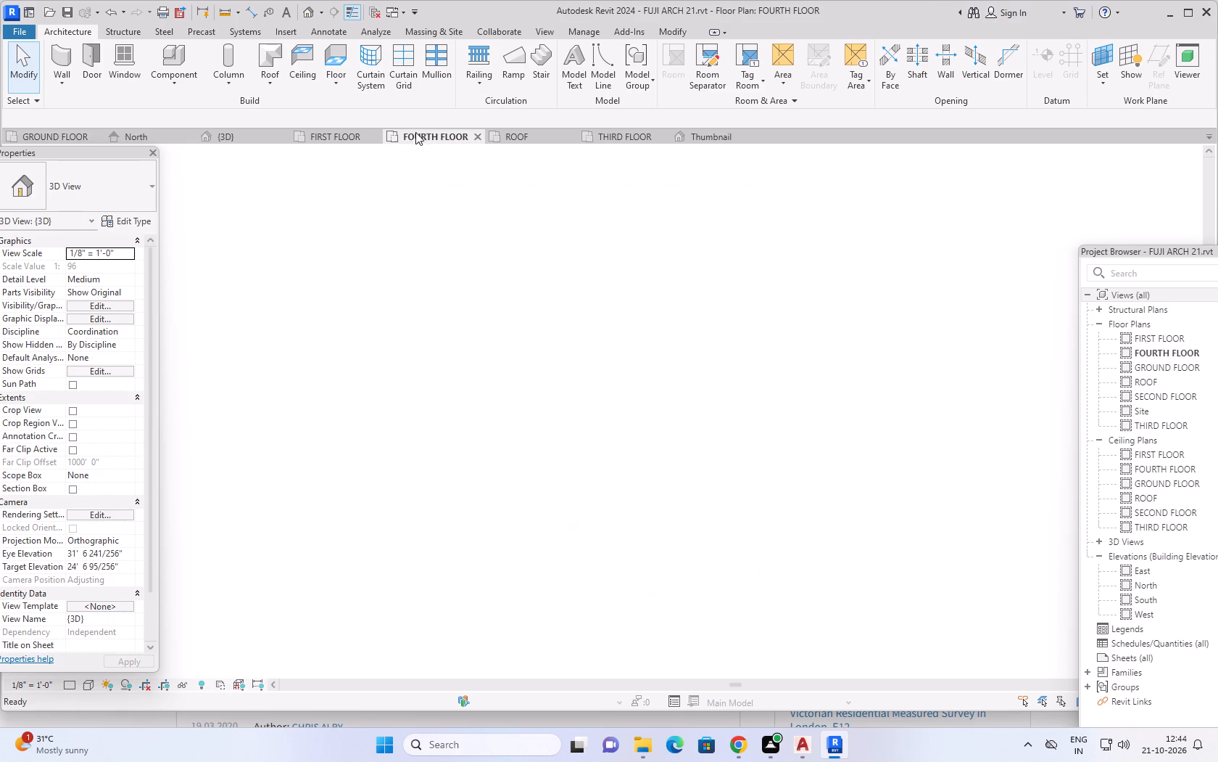
scroll(771, 407, "down", 1)
middle_click_drag(860, 397, 826, 411)
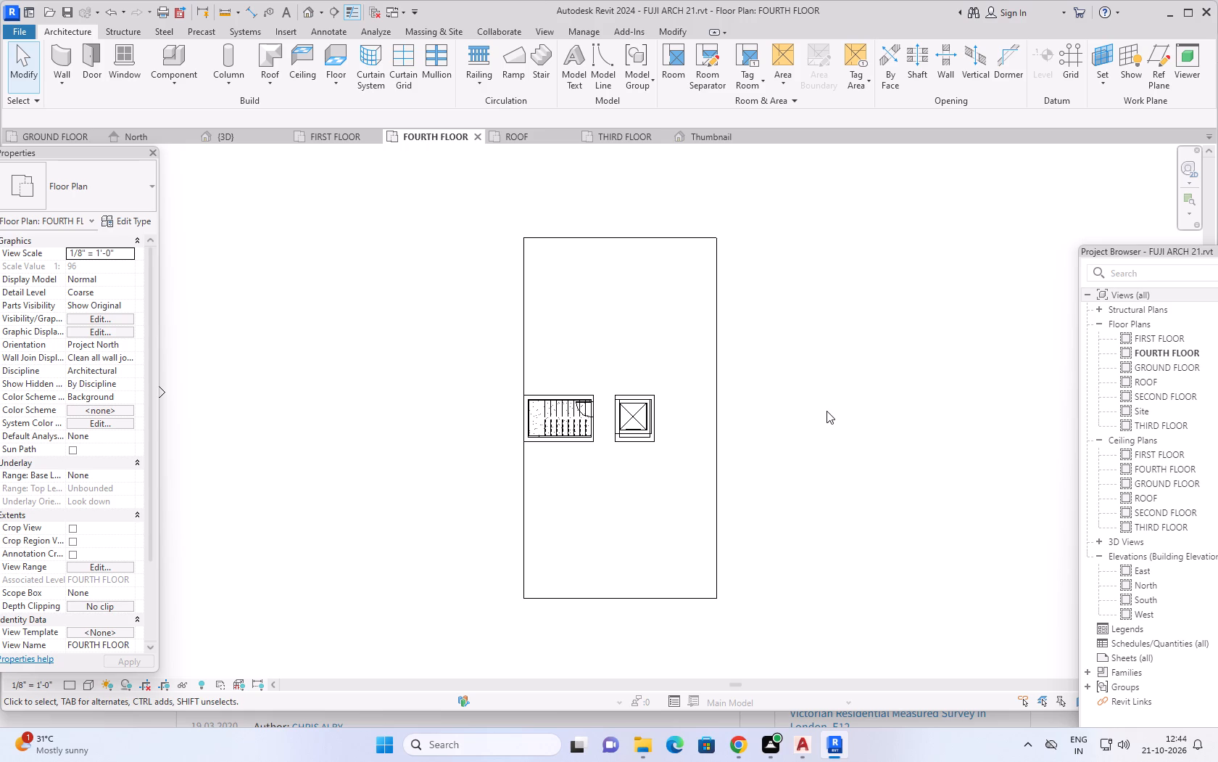
scroll(826, 411, "down", 1)
middle_click_drag(826, 411, 784, 426)
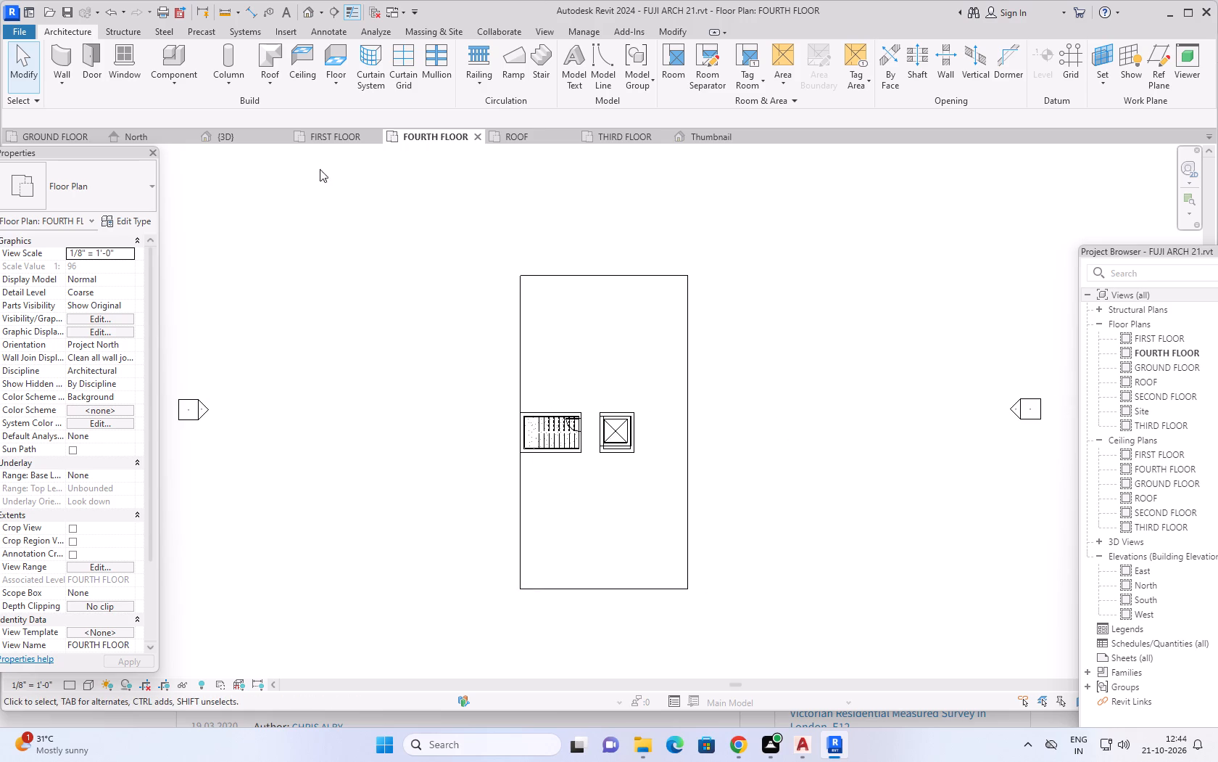
left_click(331, 134)
left_click(515, 134)
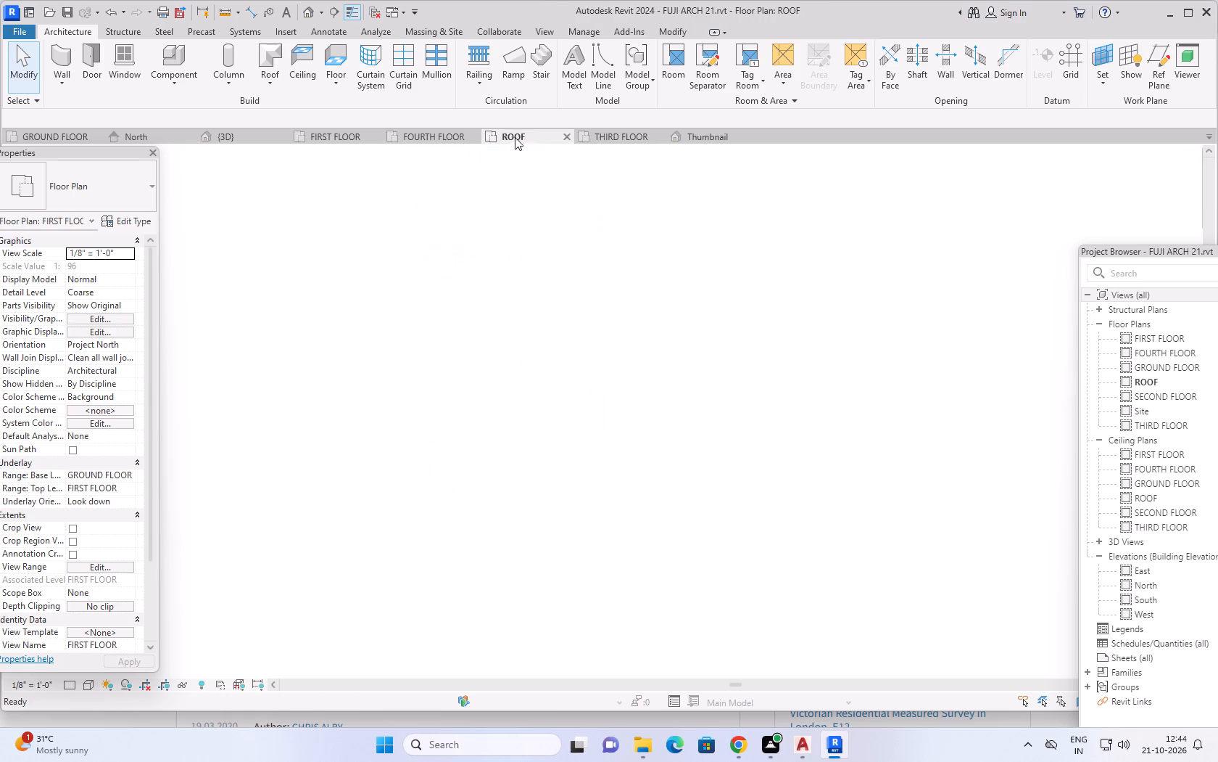
middle_click_drag(642, 303, 575, 312)
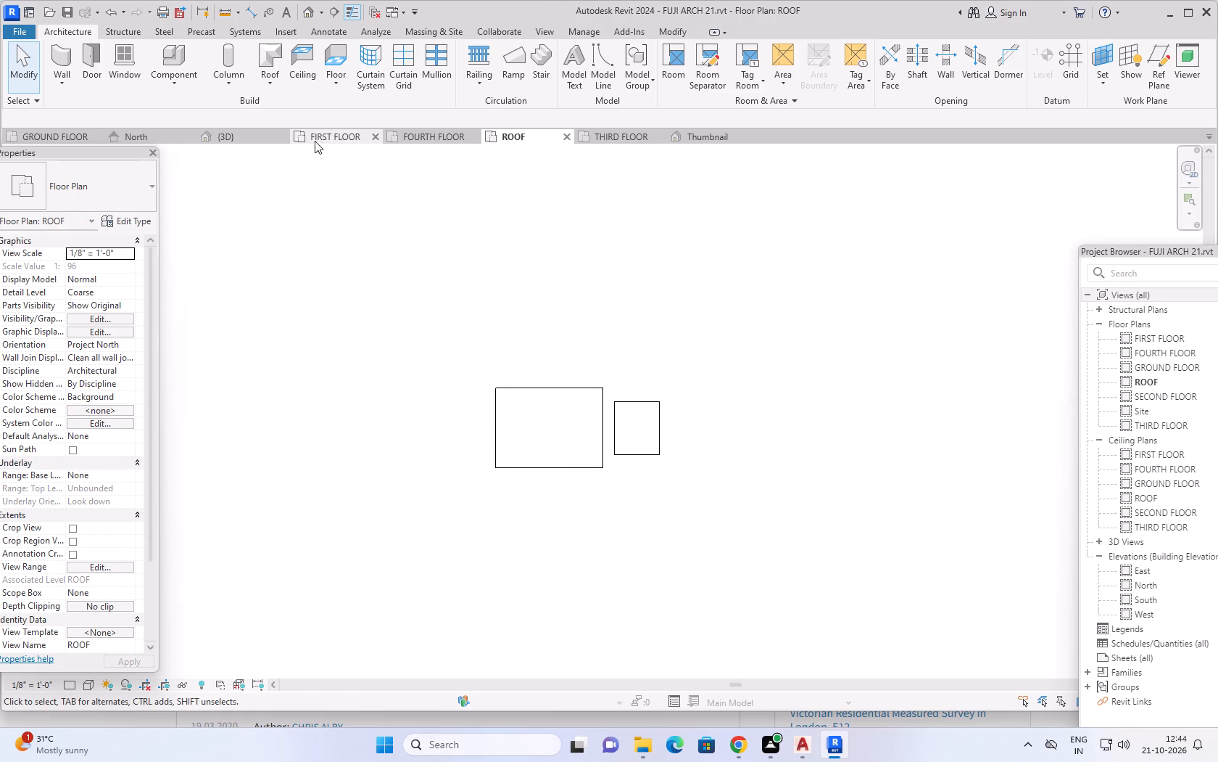
Examine the building's front and side facades in the {3D} view.
left_click(323, 136)
left_click(231, 138)
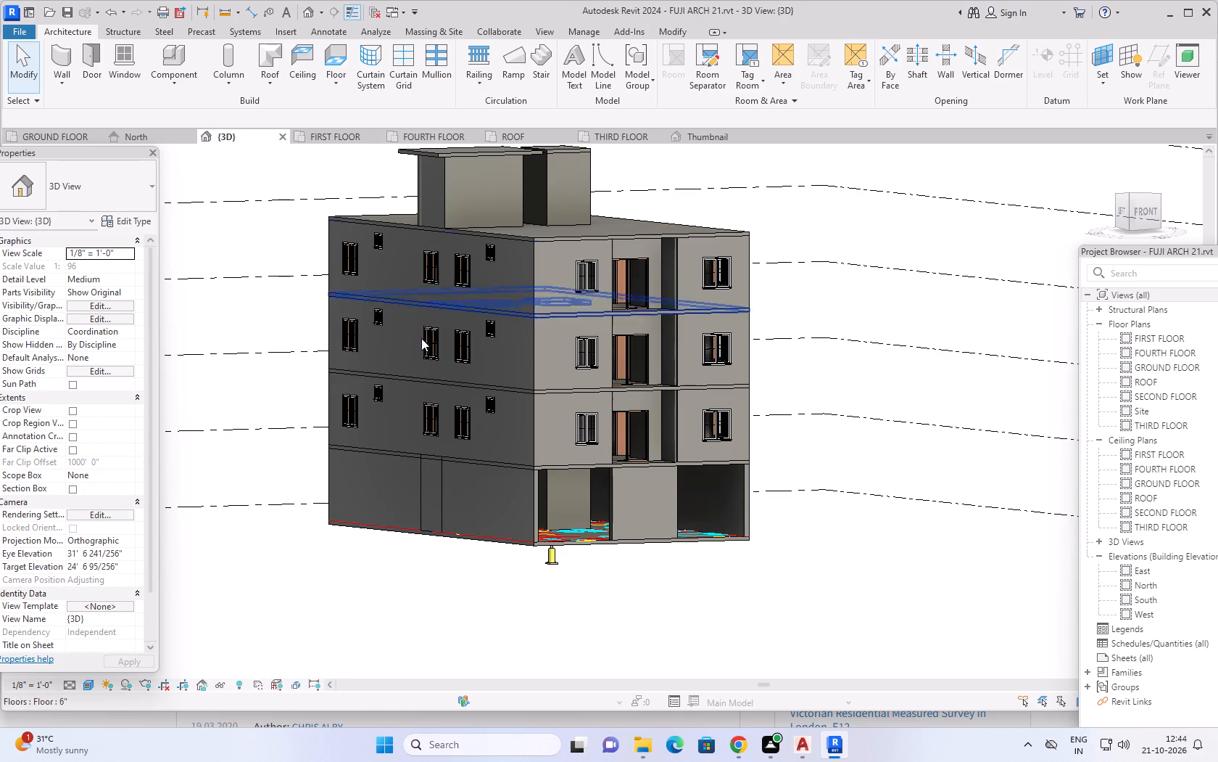
scroll(860, 596, "down", 1)
middle_click_drag(860, 596, 778, 615)
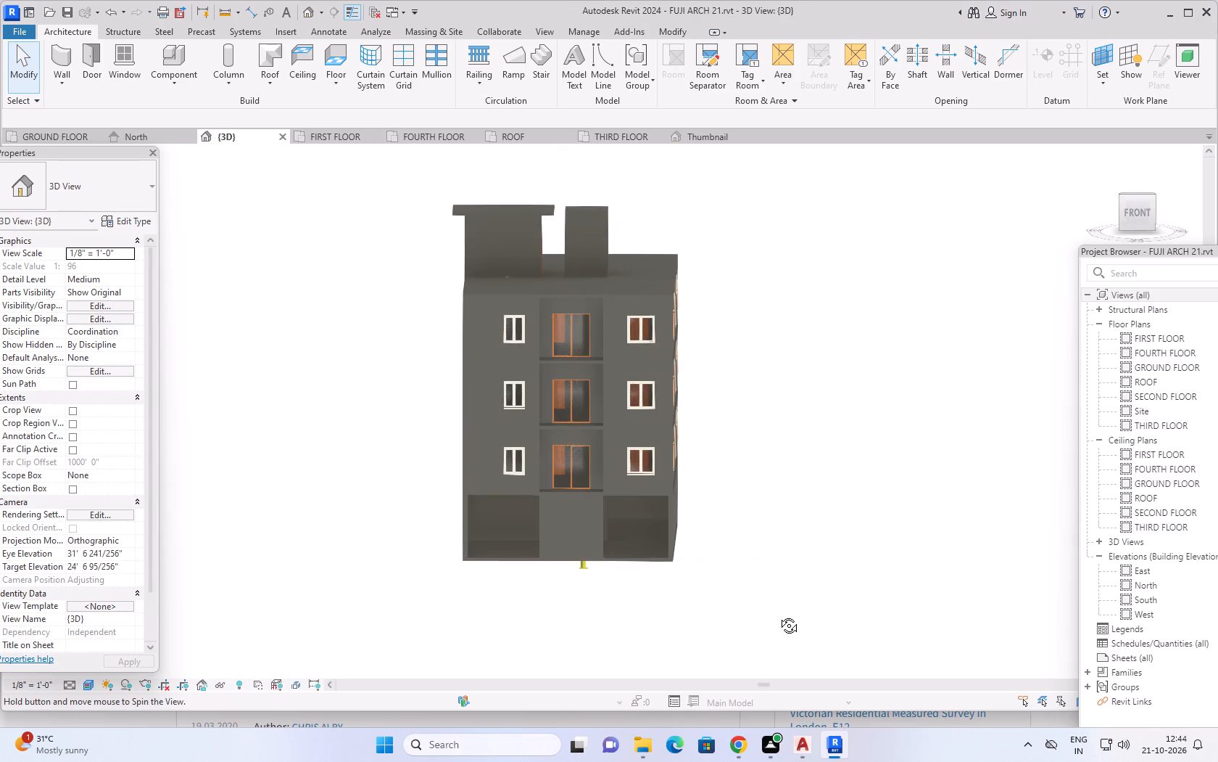
middle_click_drag(778, 615, 887, 626)
scroll(887, 626, "up", 1)
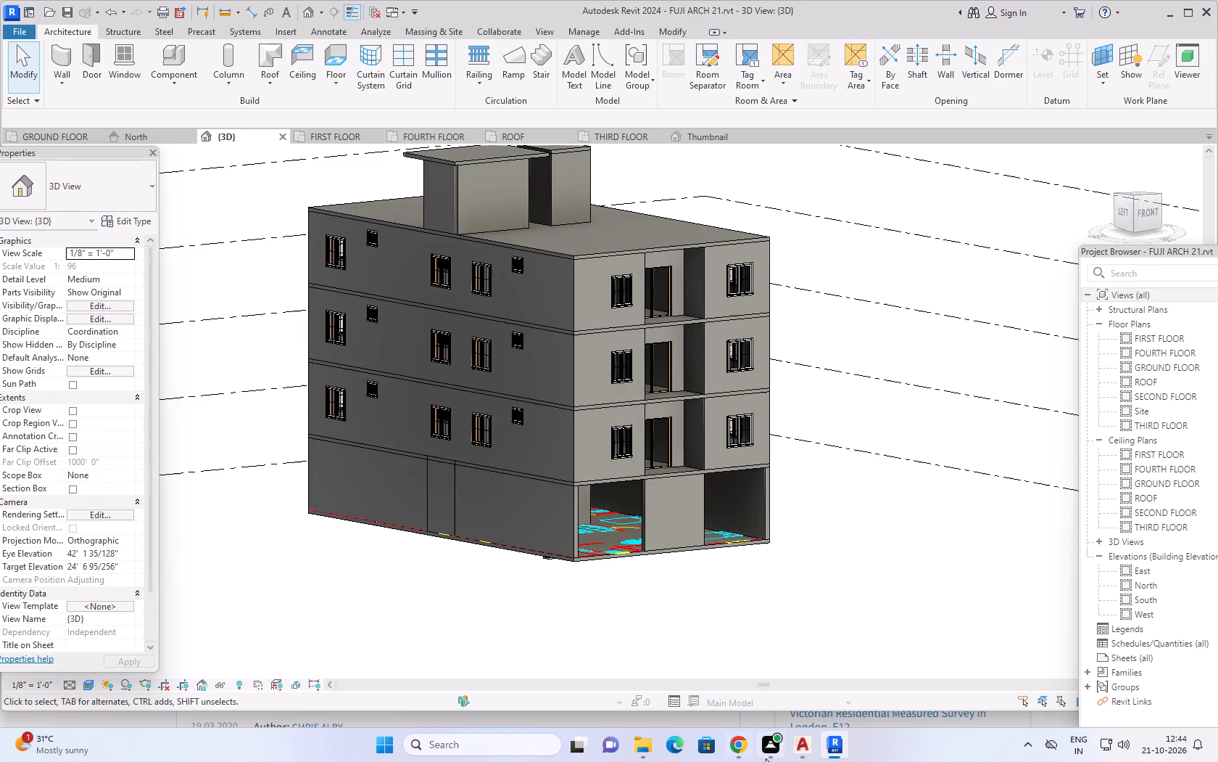
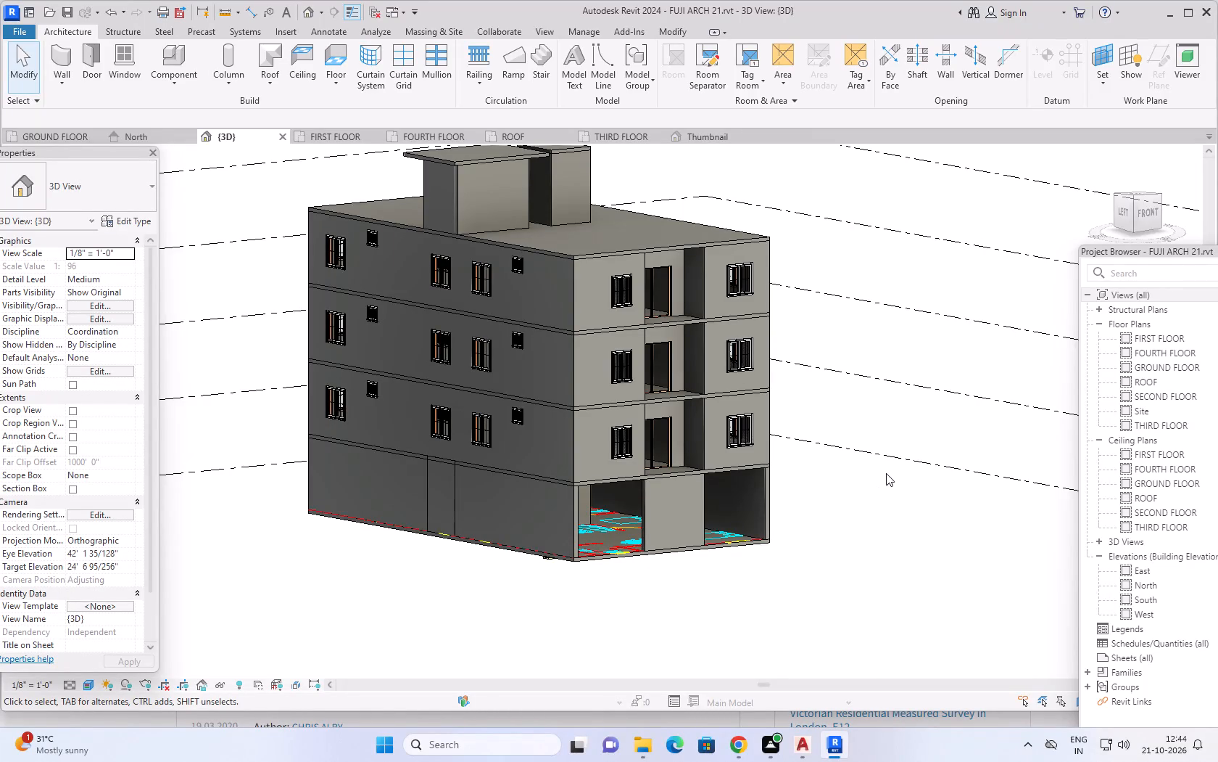
Examine the building's roof, its two rooftop blocks and the front facade from above in the {3D} view.
middle_click_drag(908, 385, 829, 602, "shift")
middle_click_drag(836, 361, 882, 453)
scroll(861, 489, "down", 1)
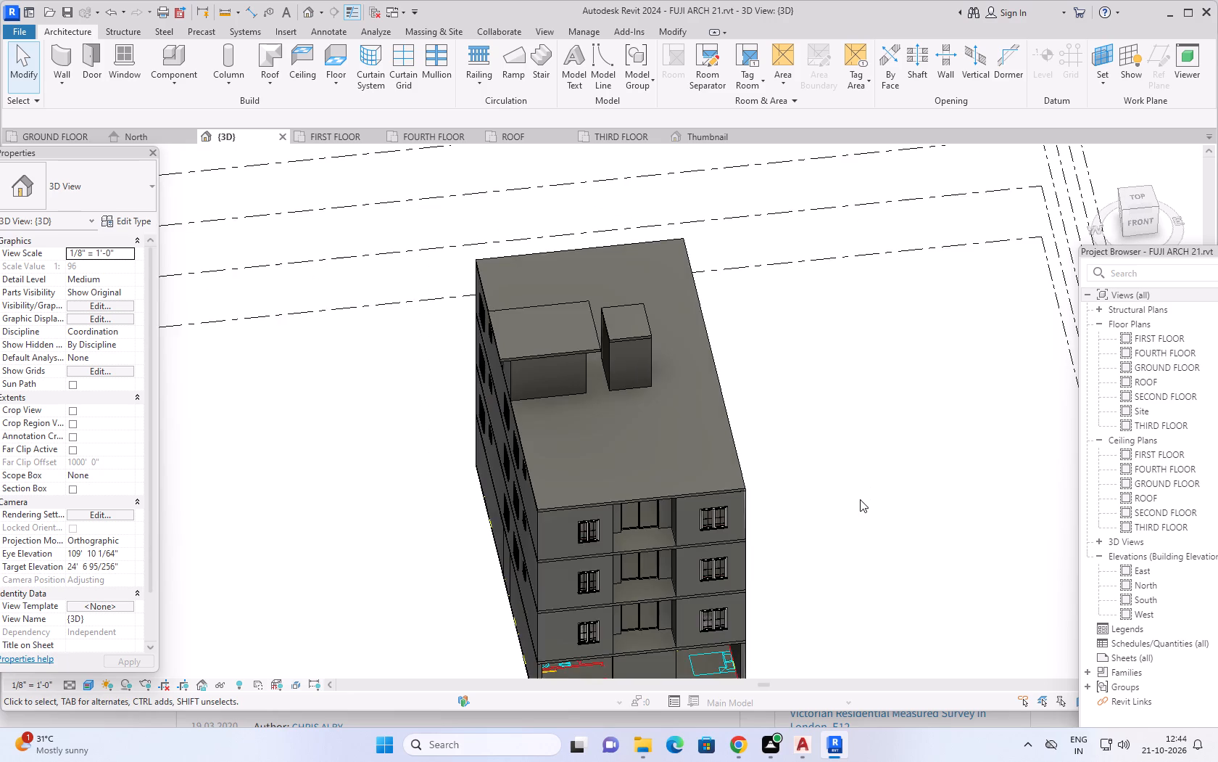
middle_click_drag(858, 500, 855, 430)
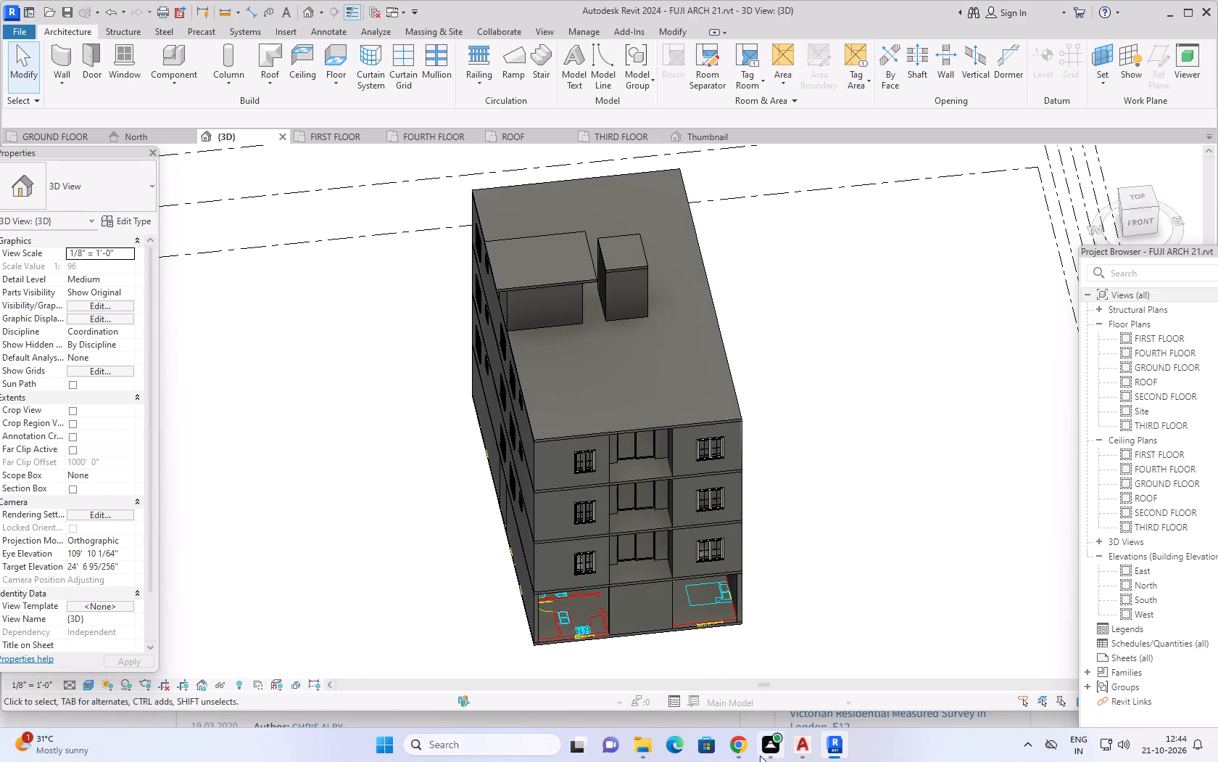
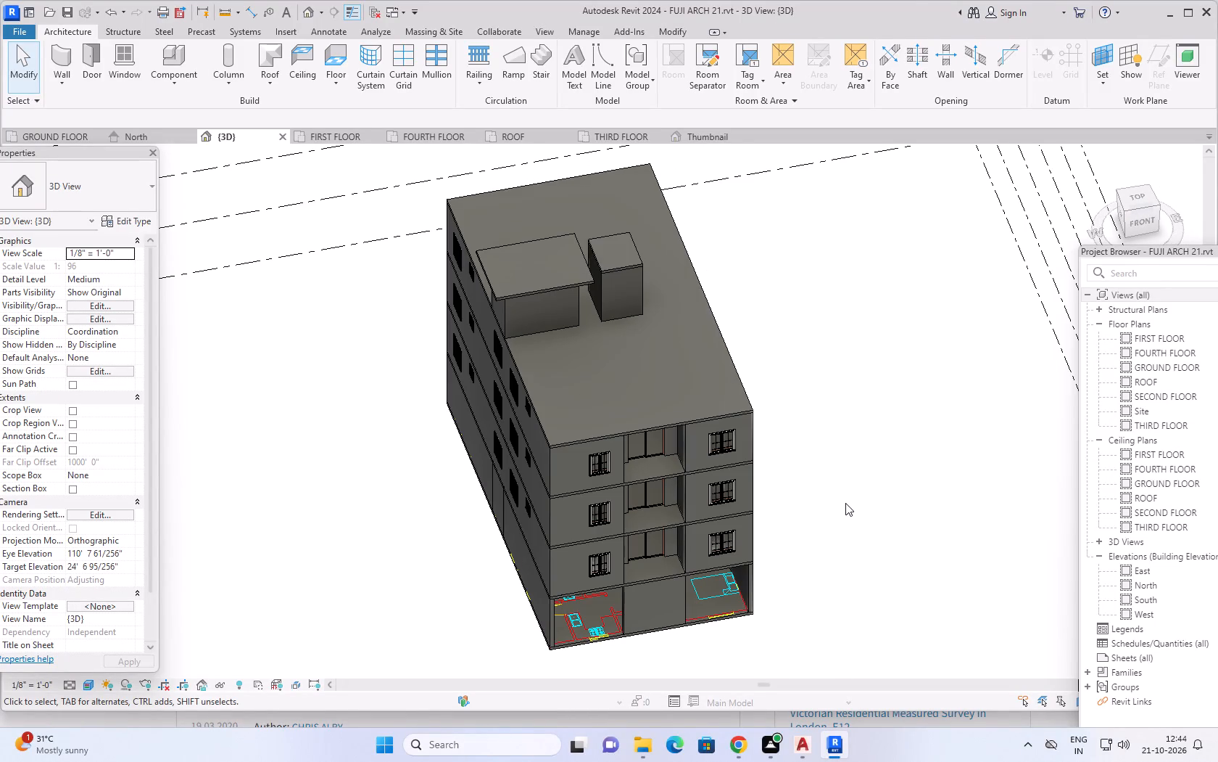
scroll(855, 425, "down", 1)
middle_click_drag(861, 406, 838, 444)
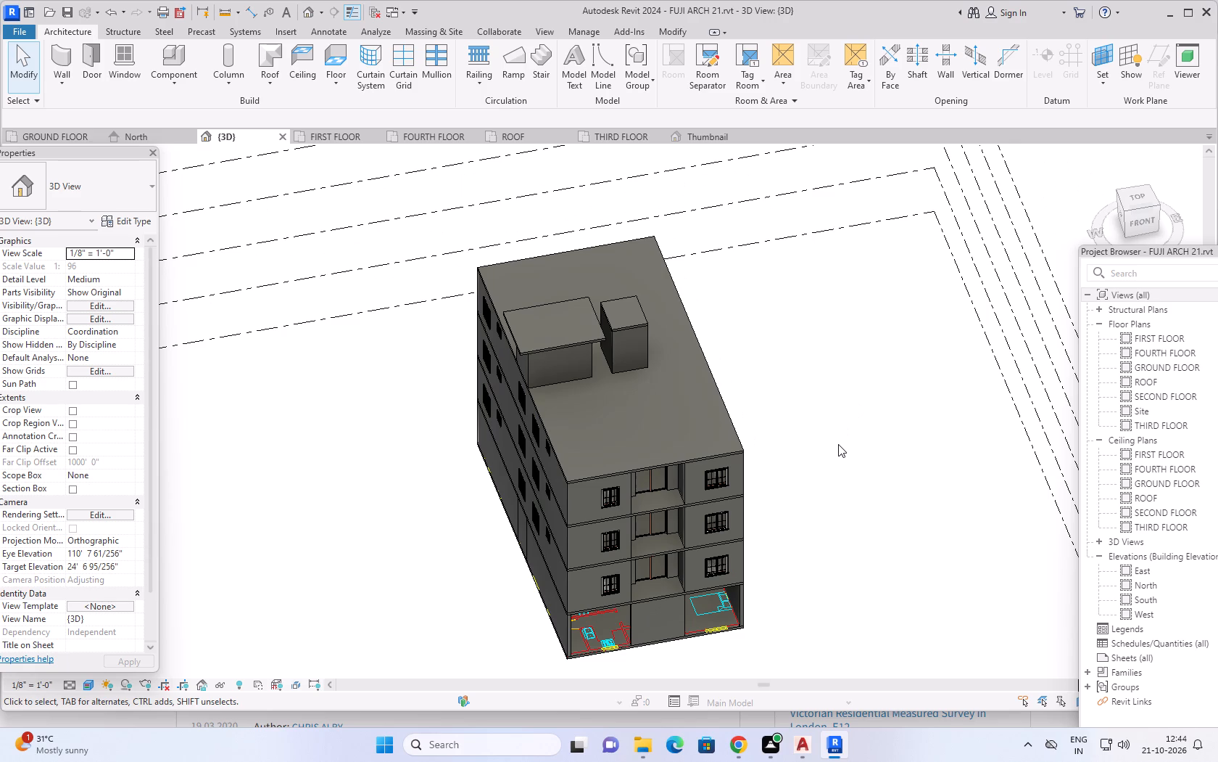
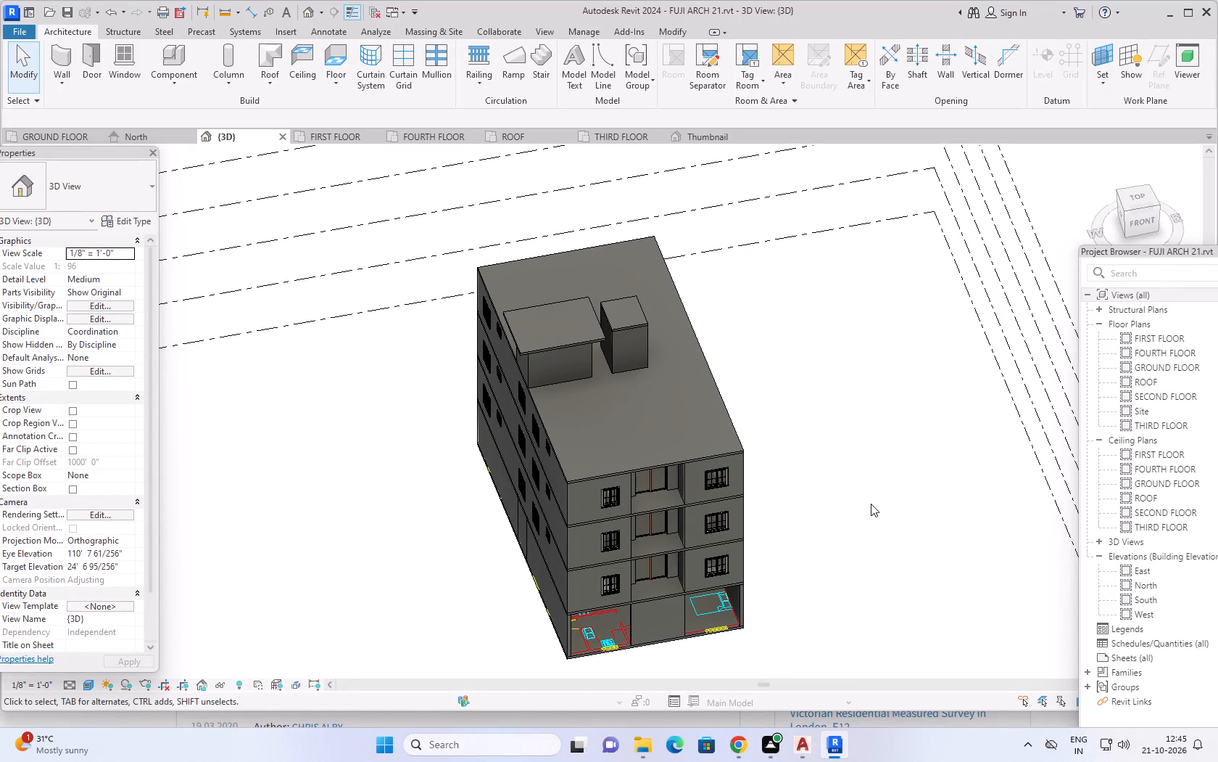
Examine the building and the hydraulic ram beneath its ground floor in the 3D view, and check the Lift Glass (2) properties.
middle_click_drag(888, 496, 554, 397)
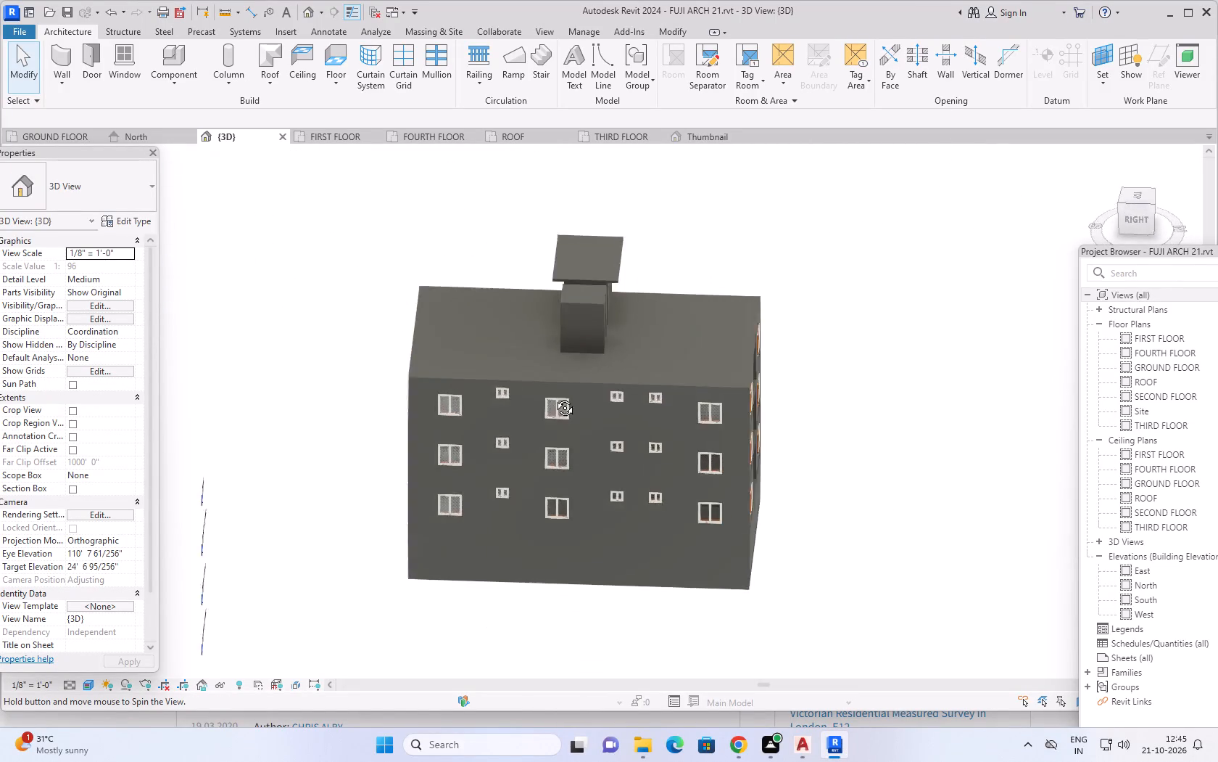
middle_click_drag(554, 397, 896, 411)
middle_click_drag(816, 528, 850, 467, "shift")
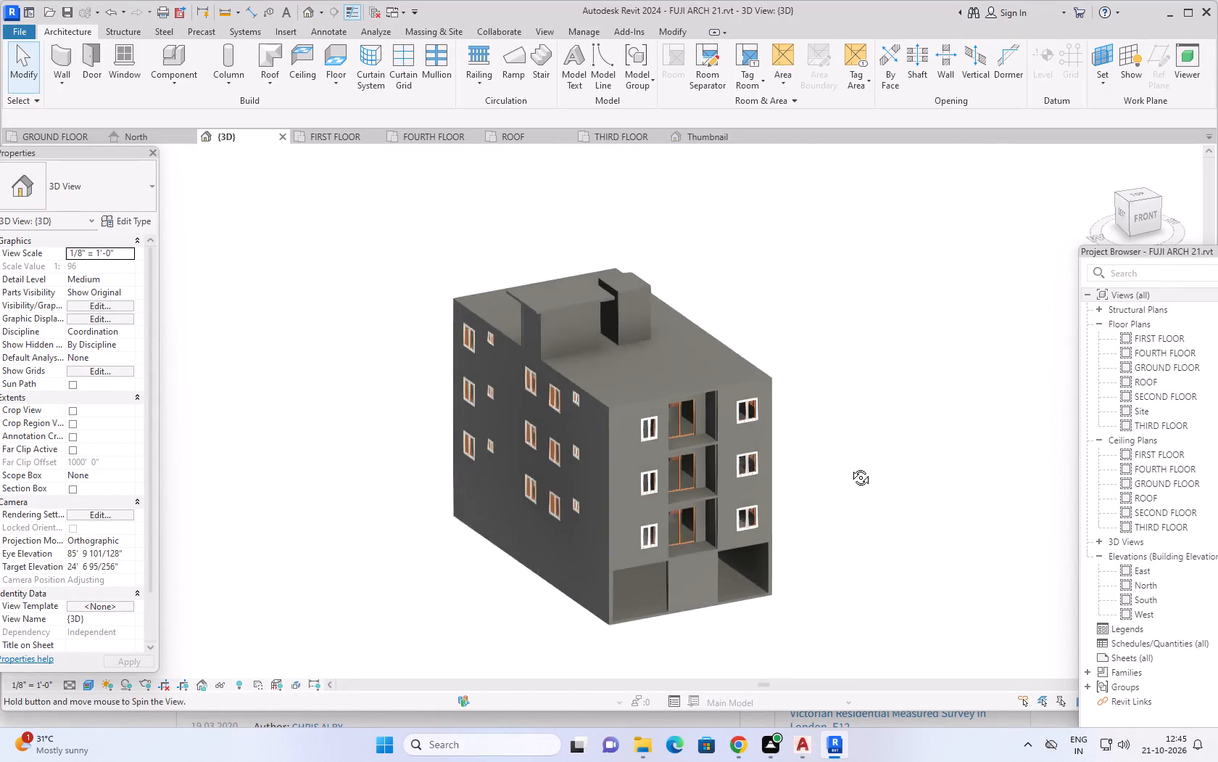
middle_click_drag(850, 467, 858, 453, "shift")
scroll(713, 576, "up", 5)
middle_click_drag(811, 599, 865, 508)
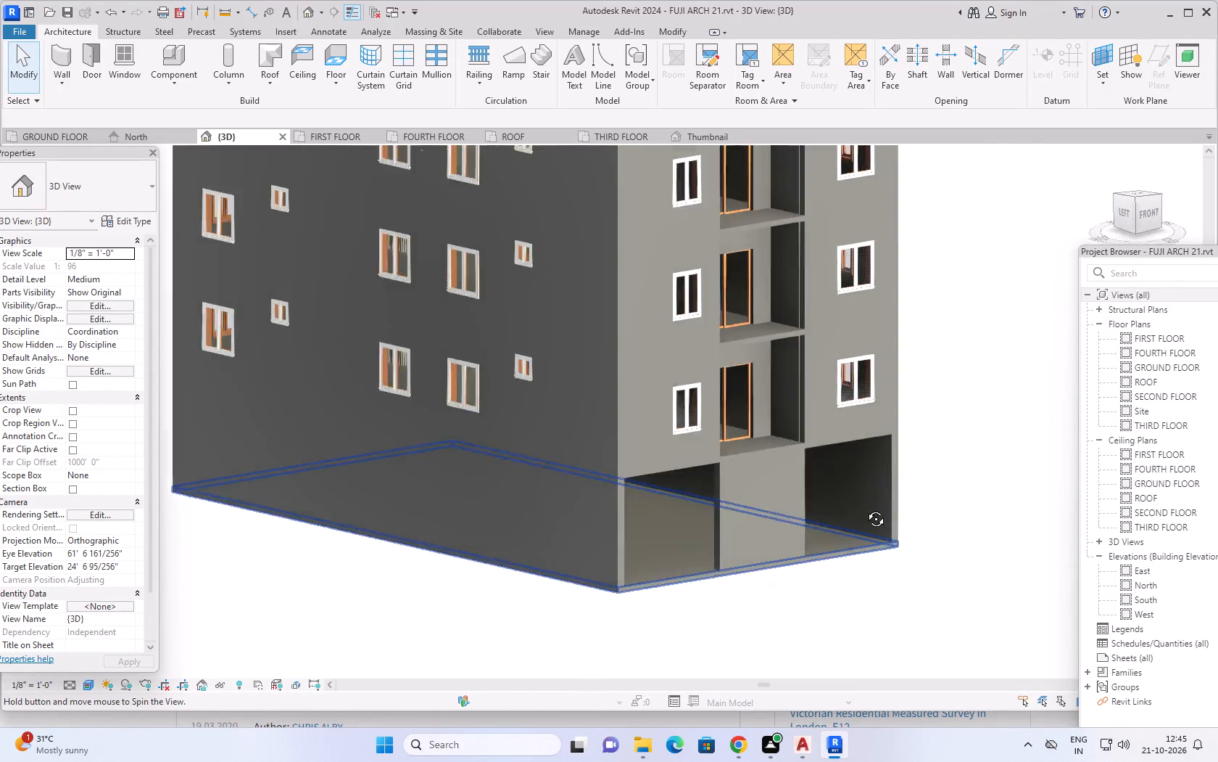
middle_click_drag(865, 508, 870, 493)
middle_click_drag(763, 606, 685, 566, "shift")
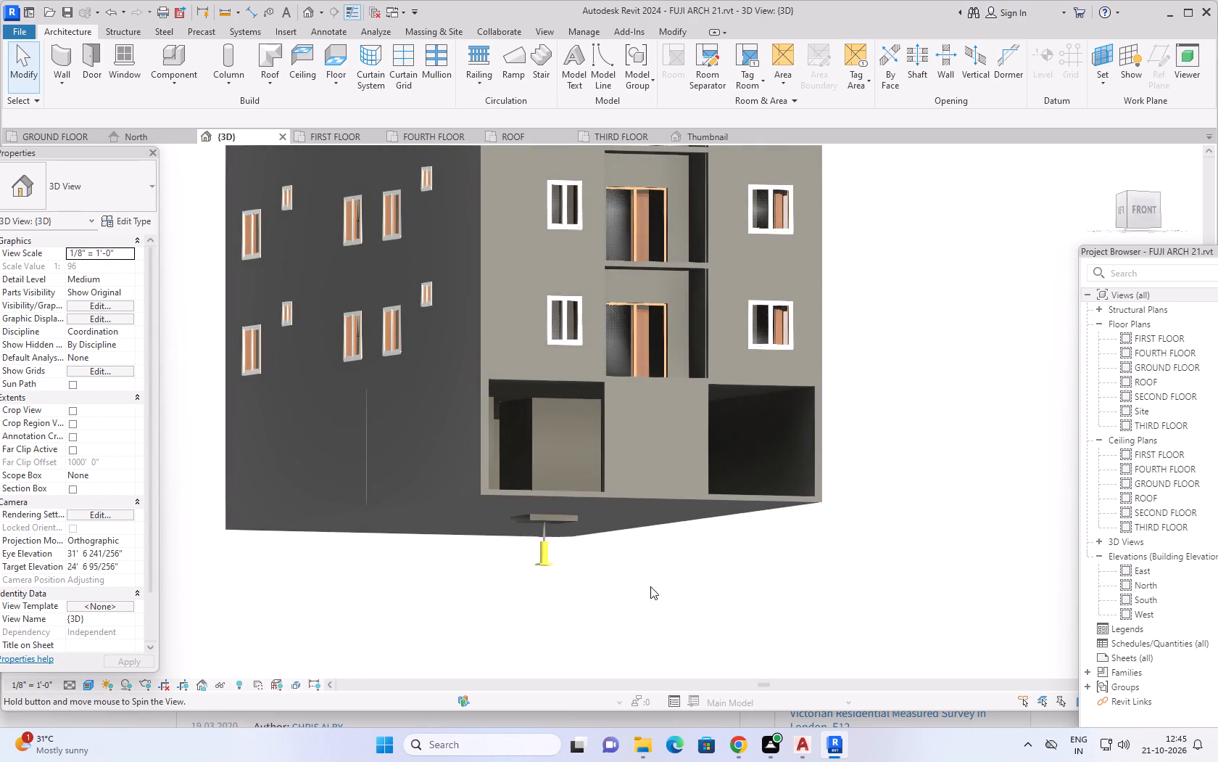
scroll(541, 570, "up", 1)
left_click(544, 562)
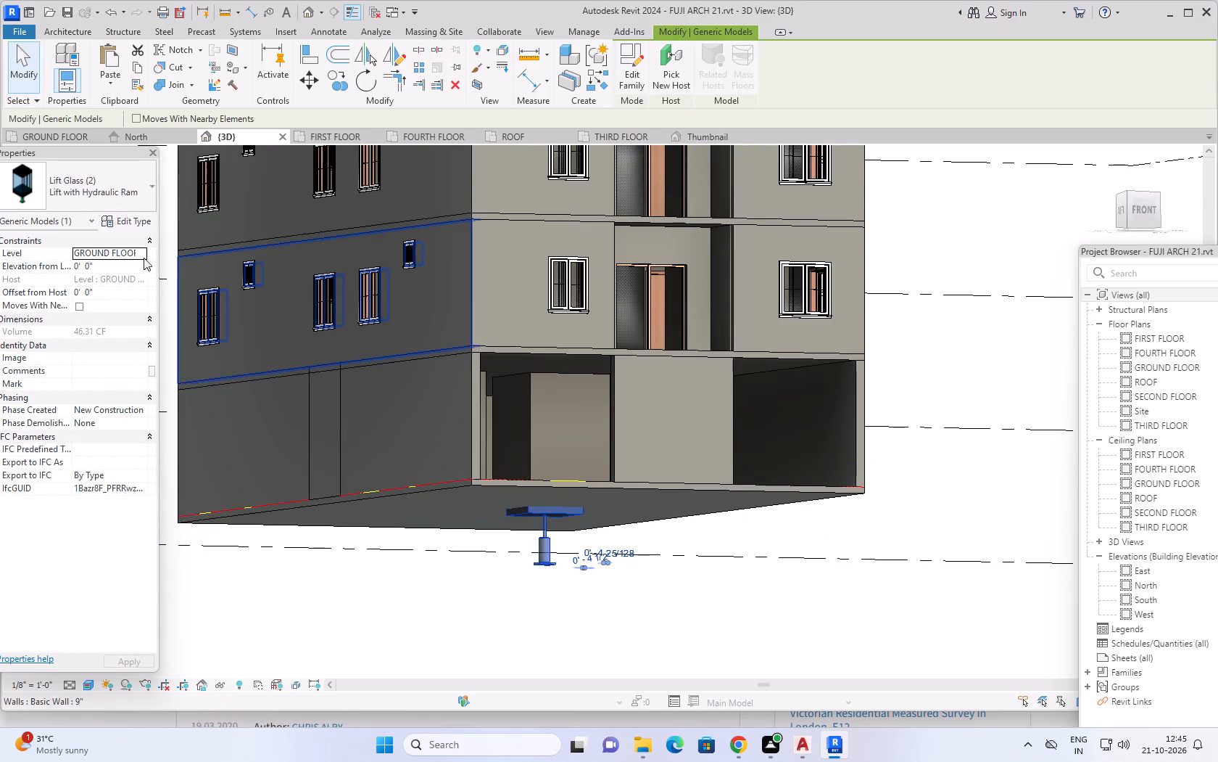
key("Escape")
key("Escape")
key("Escape")
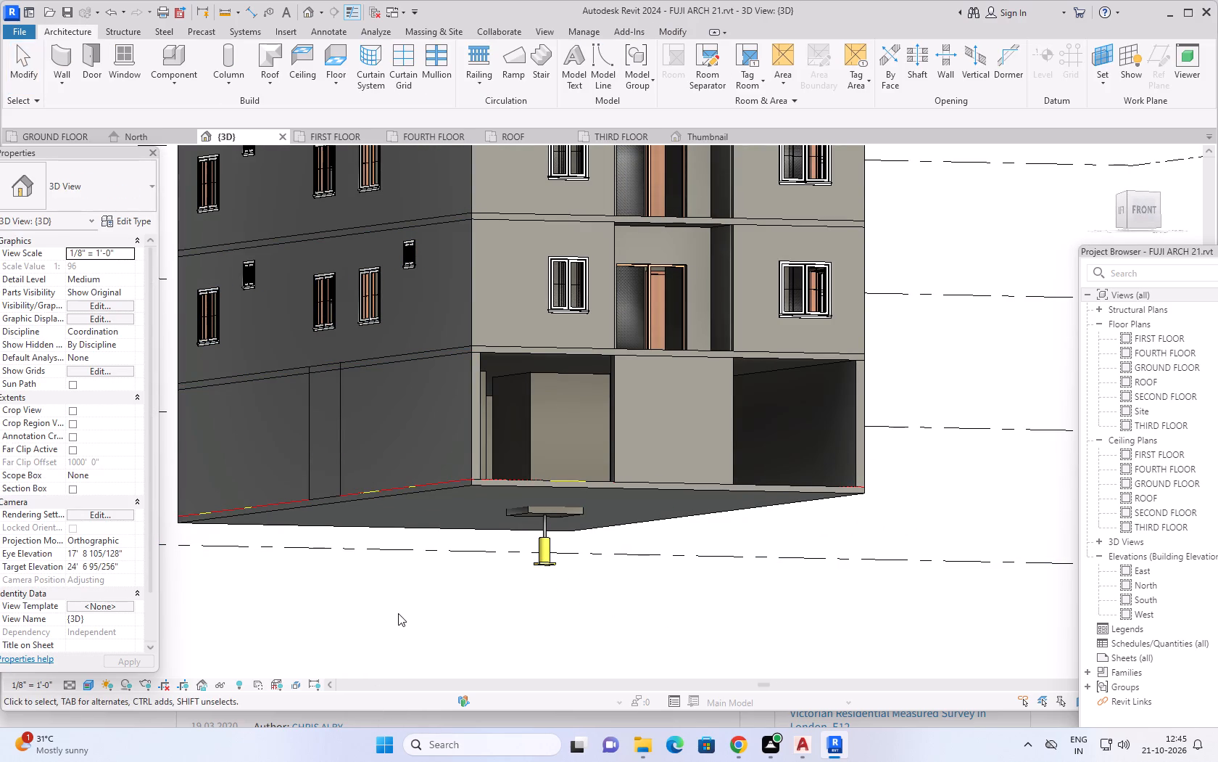
key("Escape")
key("Escape")
Examine the overall layout of both flats, the stair and the lift in the GROUND FLOOR plan.
left_click(41, 133)
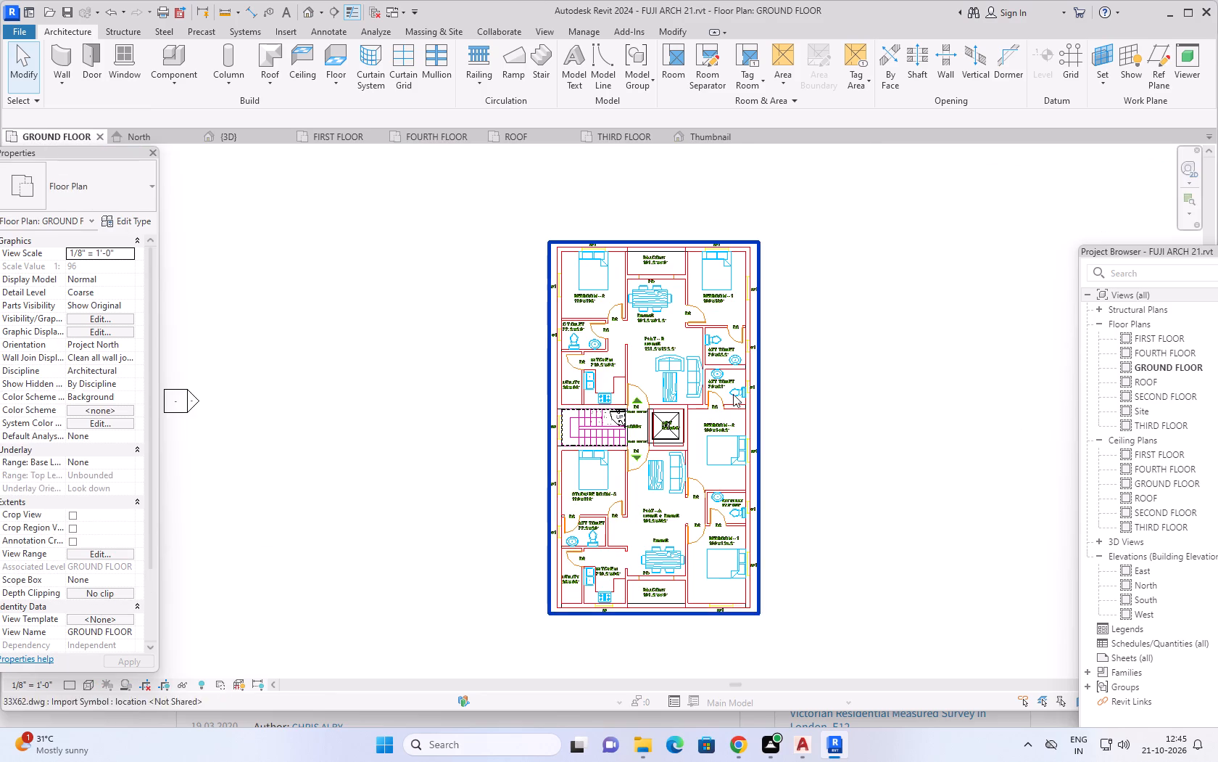
scroll(764, 409, "down", 1)
middle_click_drag(841, 442, 709, 363)
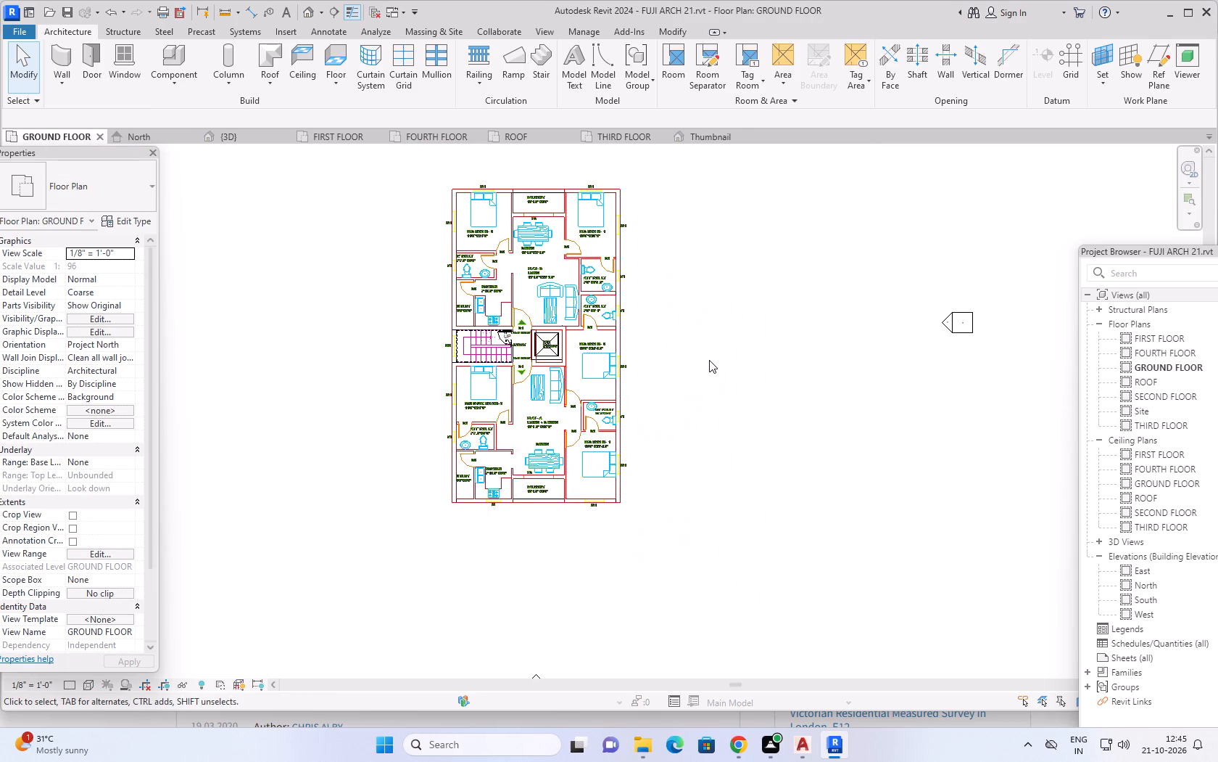
scroll(715, 358, "down", 1)
middle_click_drag(729, 317, 752, 393)
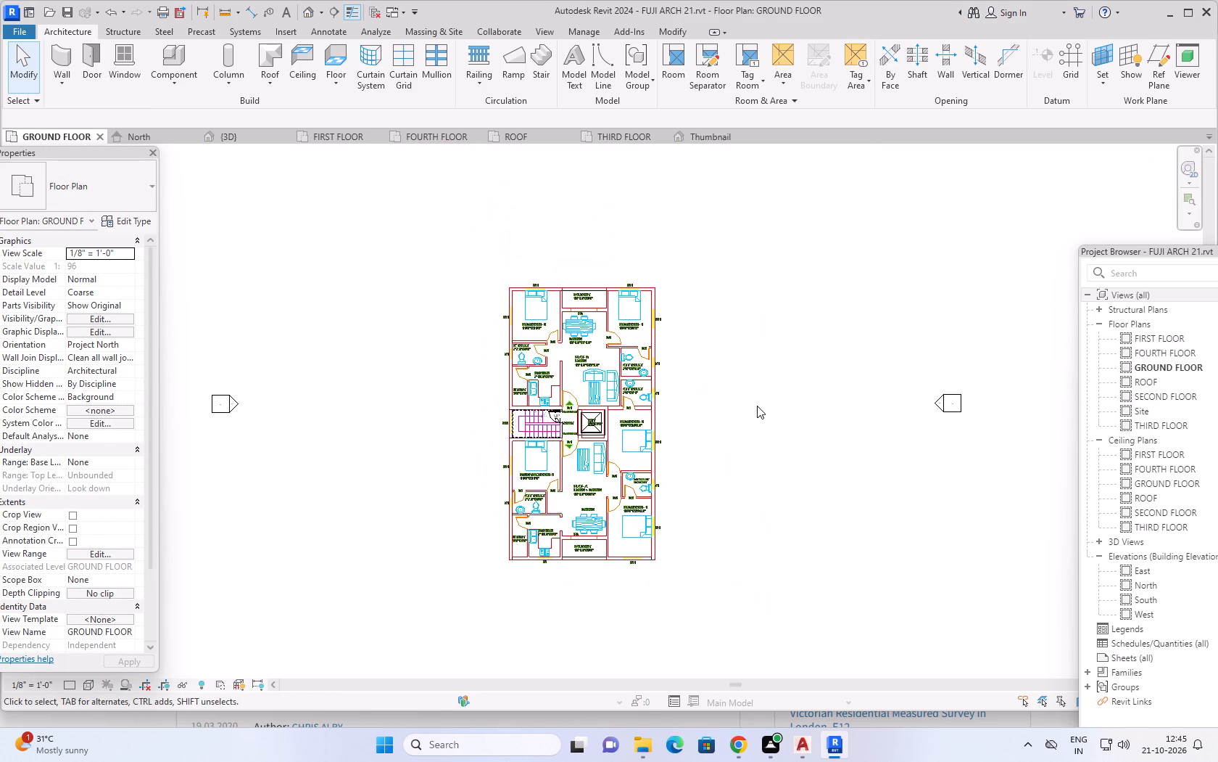
scroll(723, 486, "up", 2)
middle_click_drag(716, 490, 769, 446)
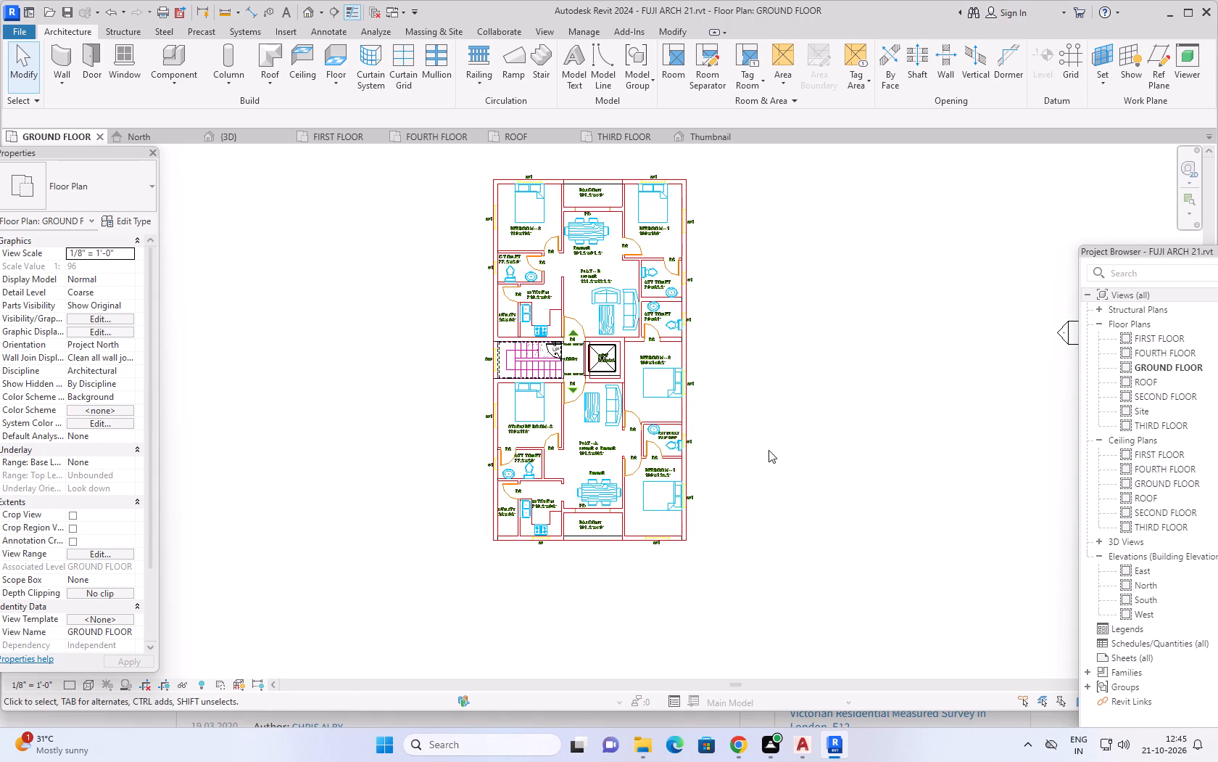
scroll(618, 570, "up", 1)
middle_click_drag(593, 564, 621, 584)
scroll(622, 586, "up", 2)
middle_click_drag(864, 376, 835, 503)
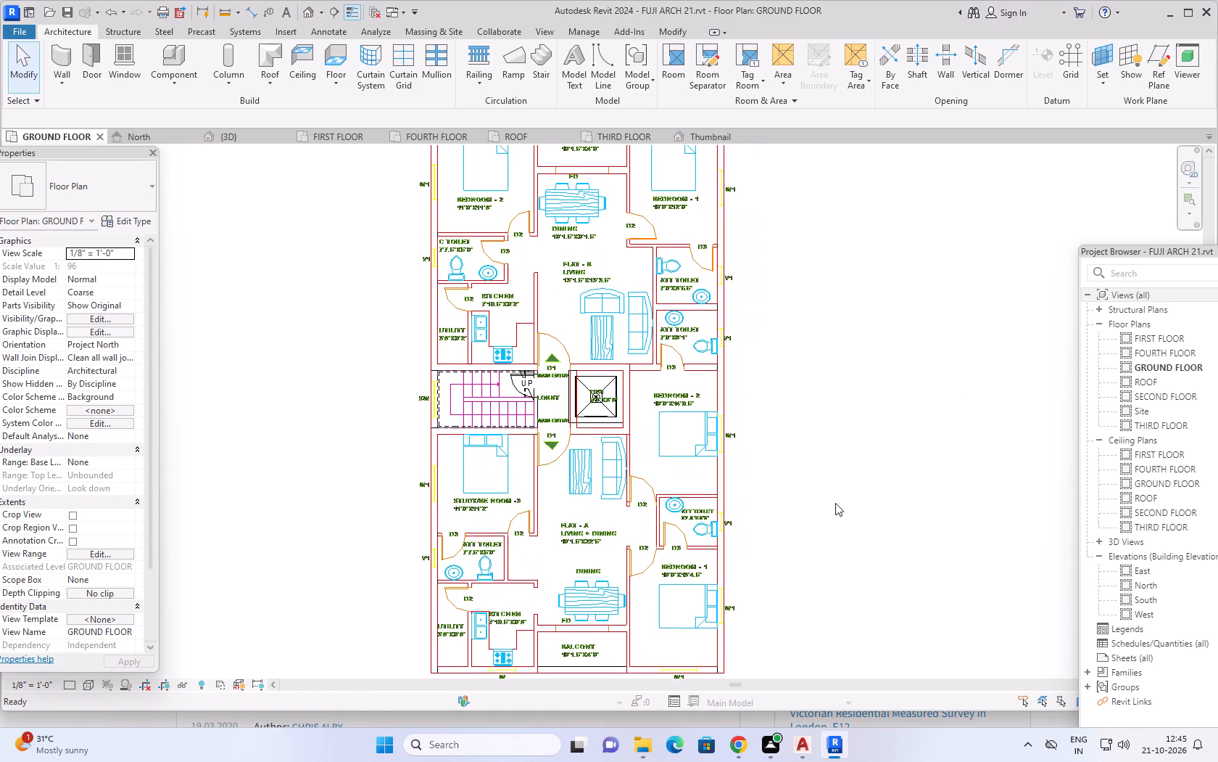
middle_click_drag(834, 472, 879, 536)
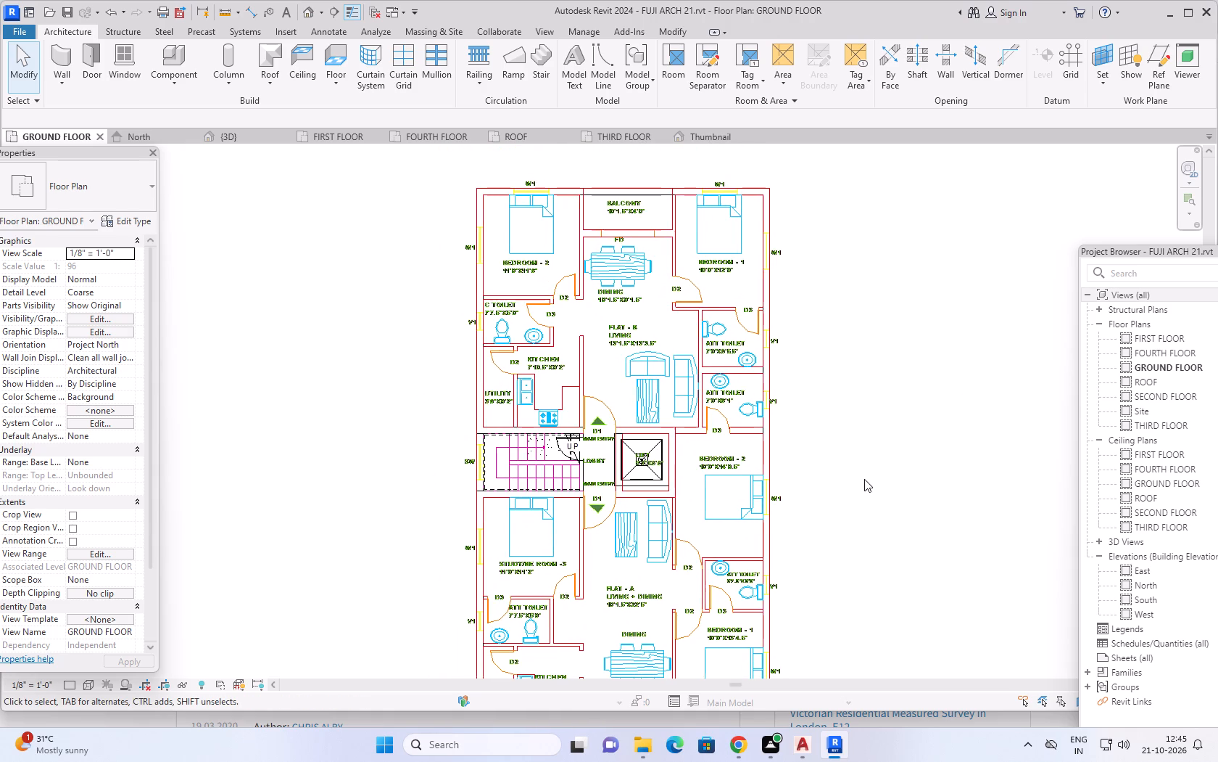
scroll(864, 479, "down", 1)
middle_click_drag(869, 486, 840, 373)
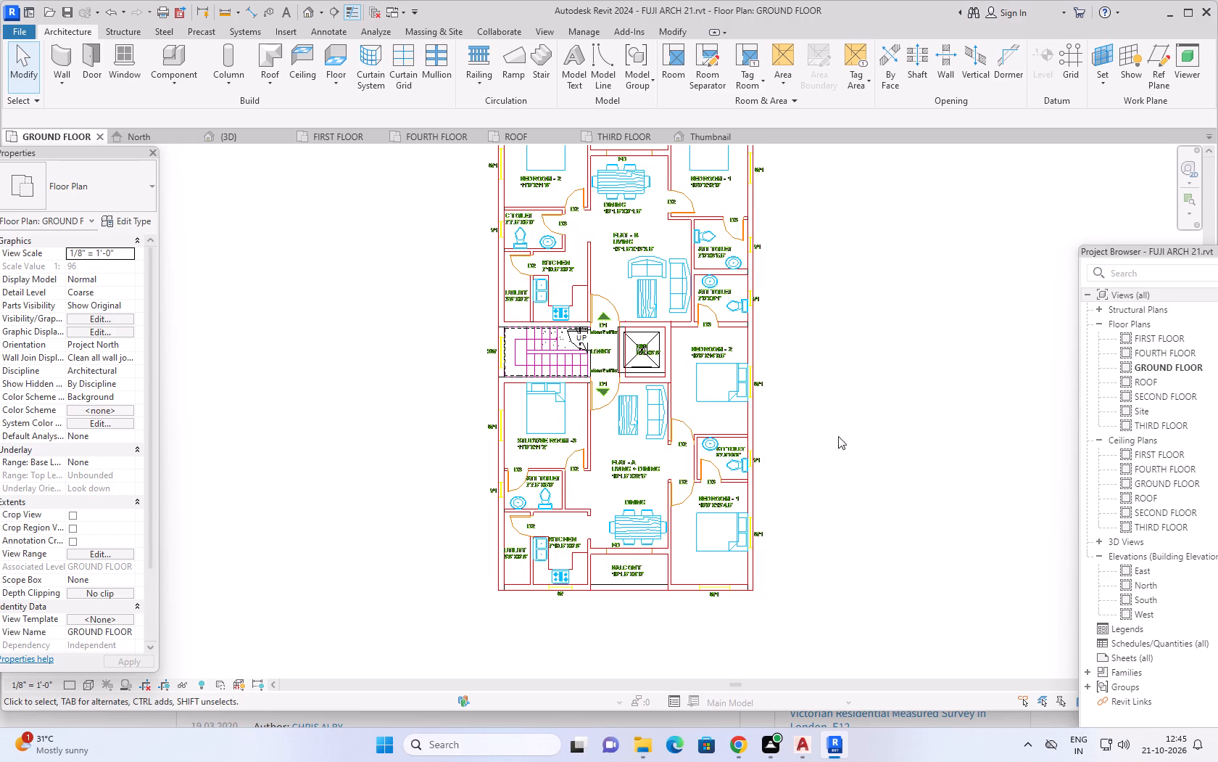
middle_click_drag(825, 368, 806, 453)
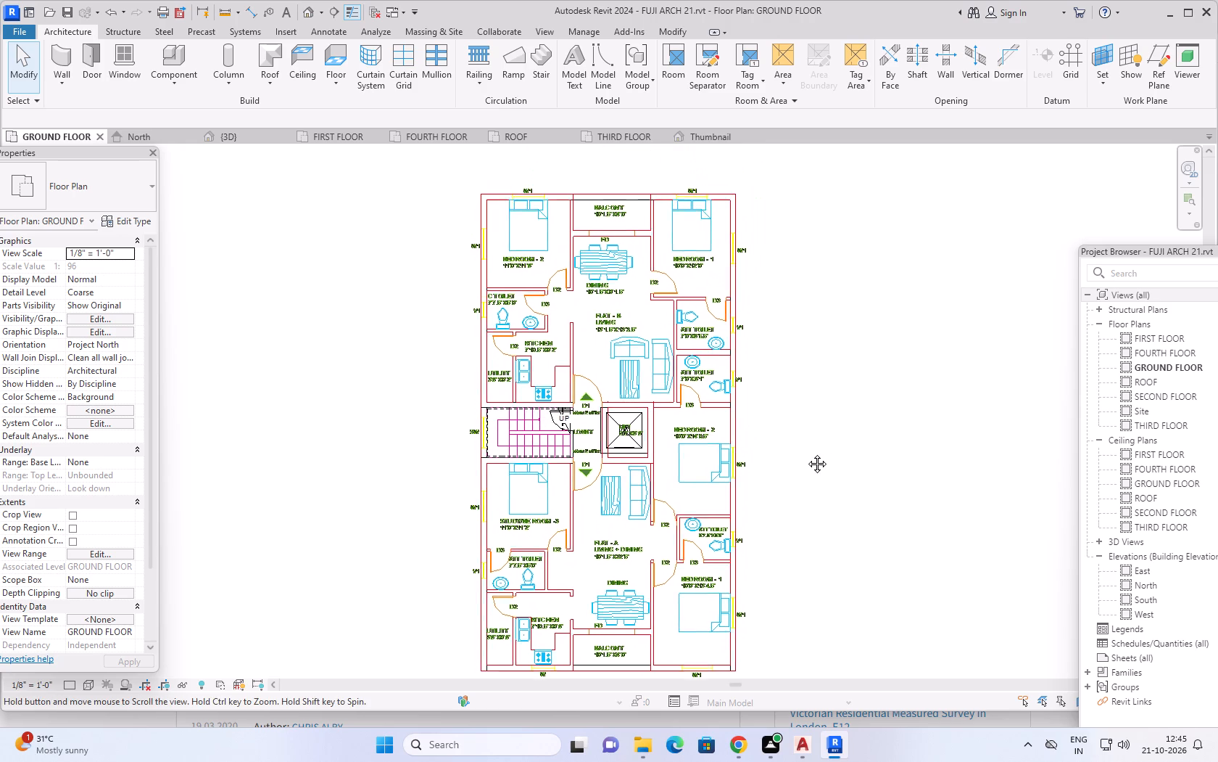
middle_click_drag(806, 453, 805, 456)
Nudge the Lift Glass (2) east by twelve increments, bringing its frame to the outer wall line beside Bedroom-2.
scroll(589, 443, "up", 12)
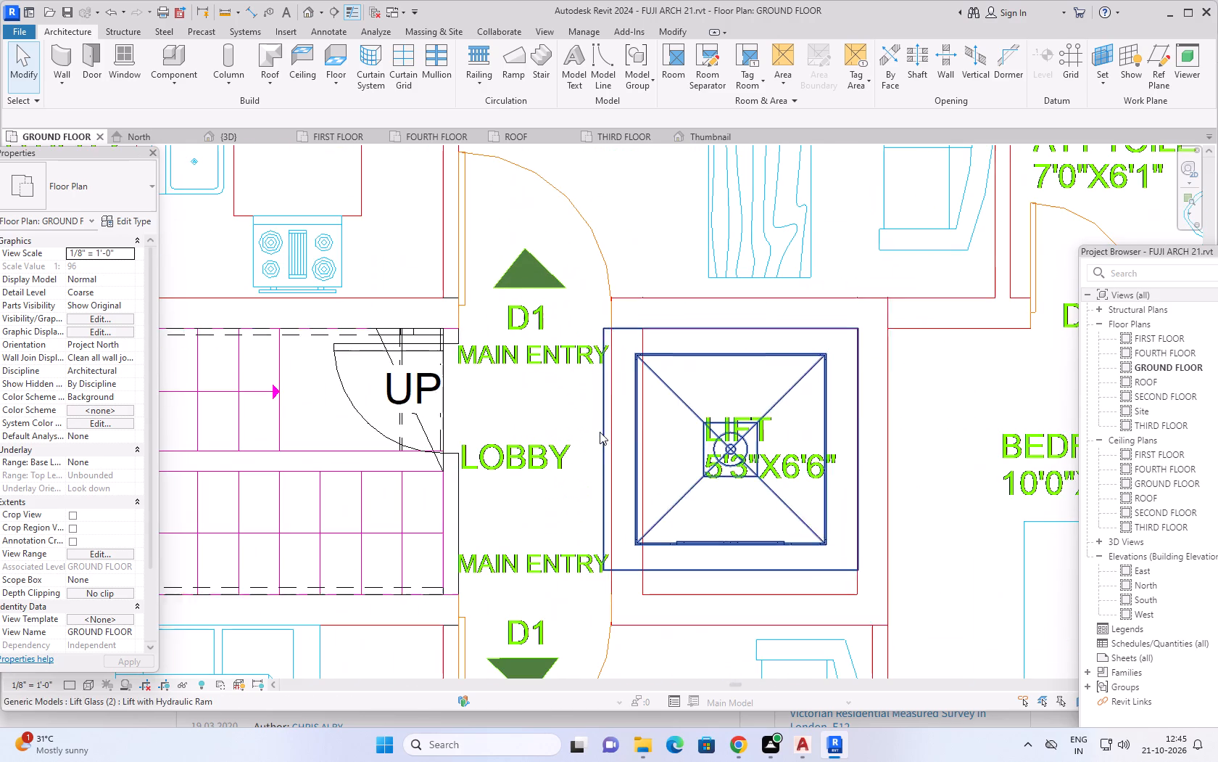
key("Escape")
key("Escape")
key("Escape")
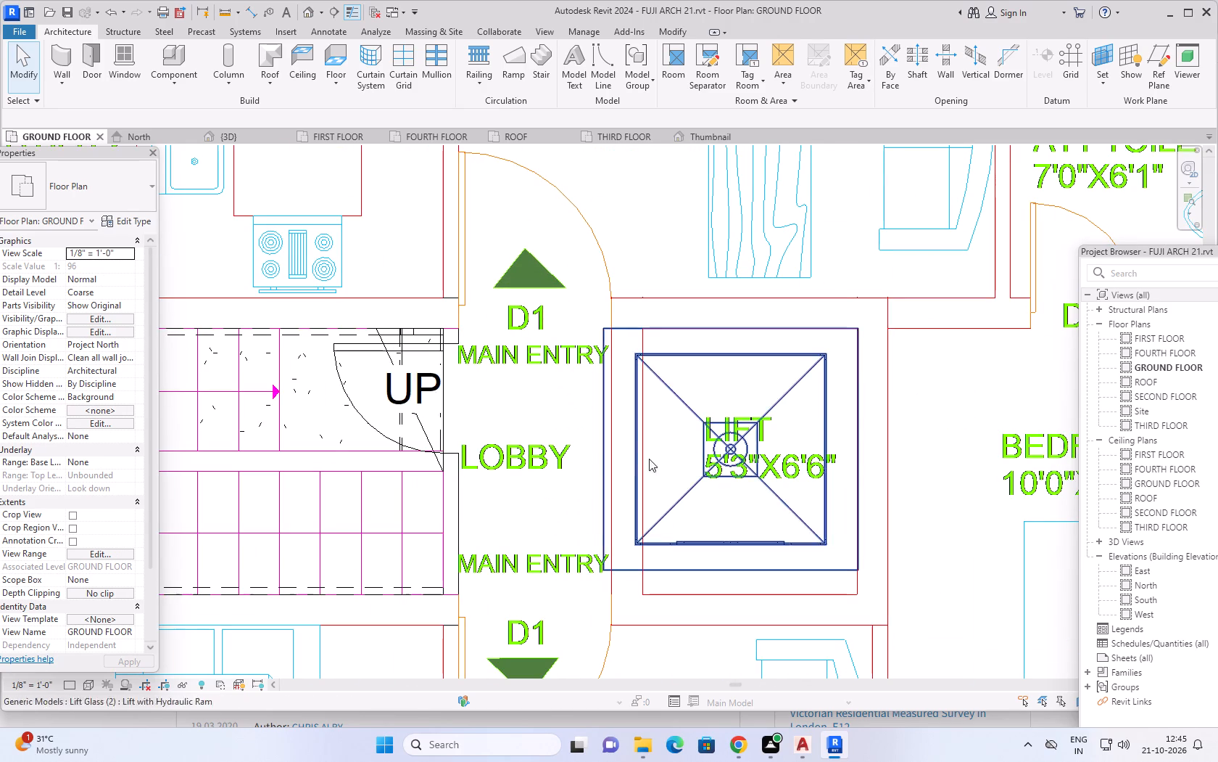
left_click(824, 431)
key("Right")
key("Right")
key("Right")
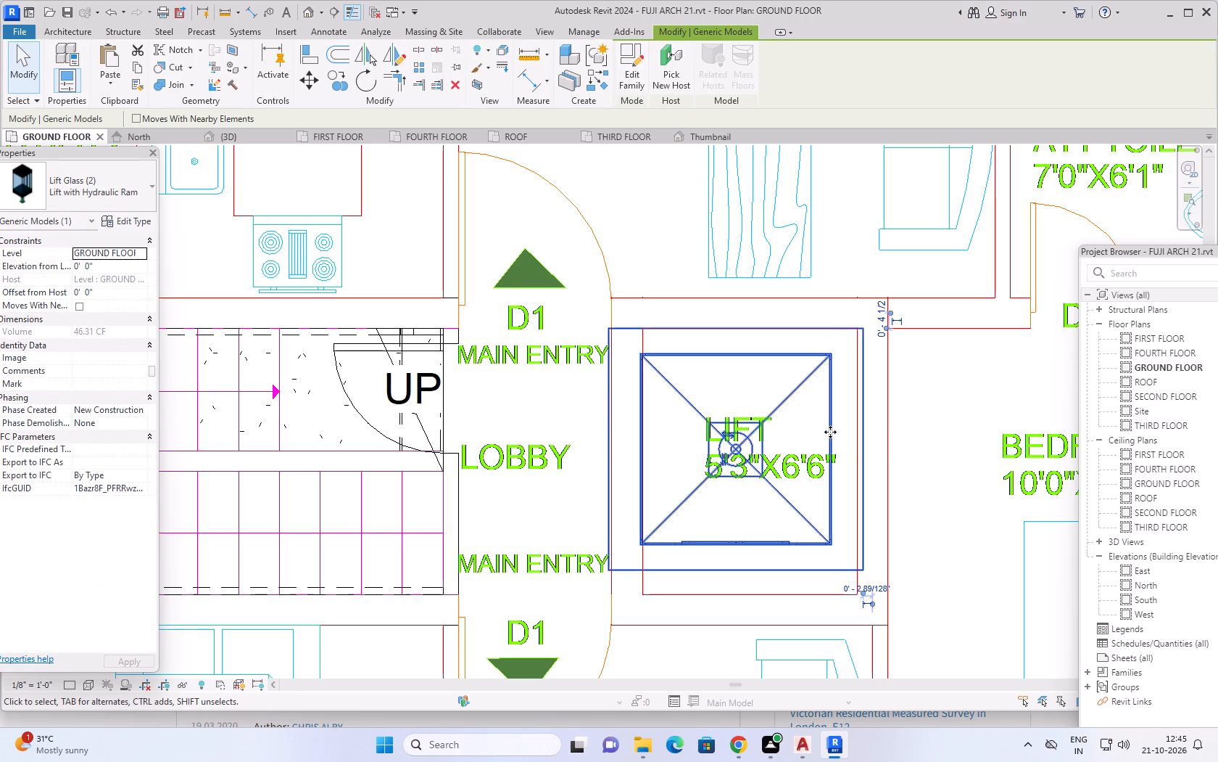
key("Right")
key("Right")
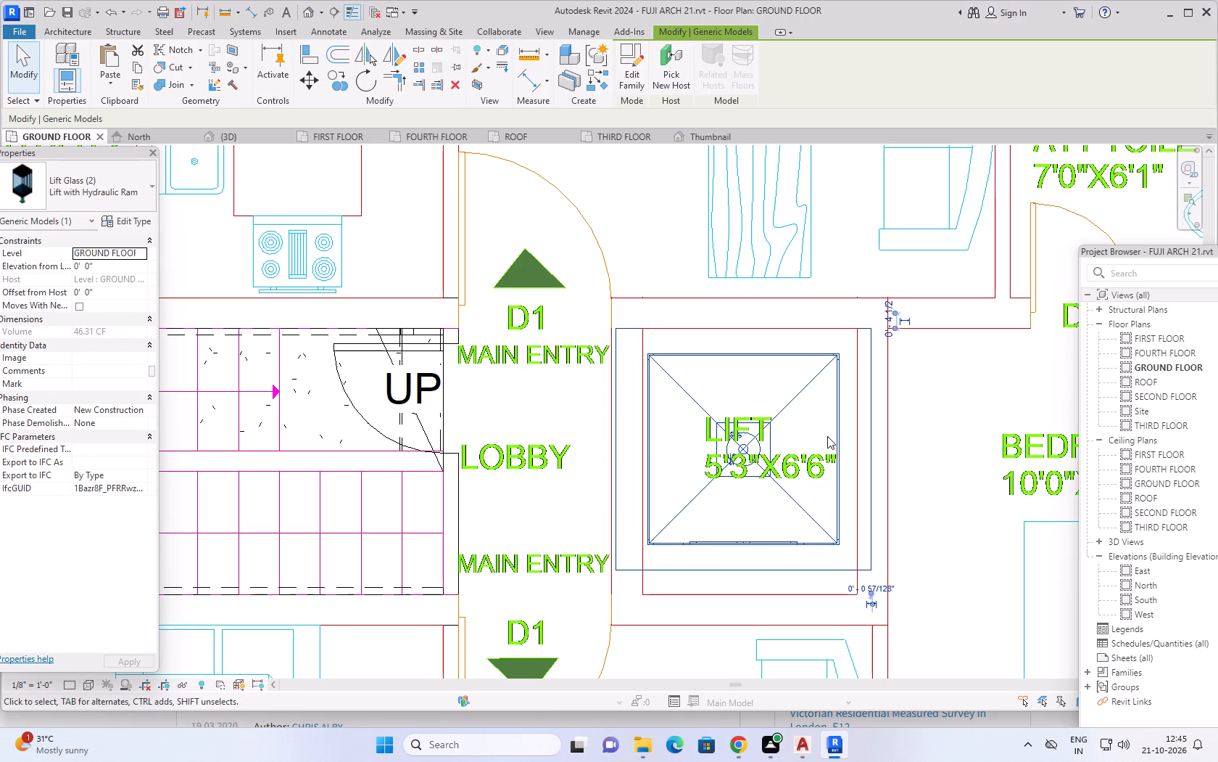
key("Right")
key("Right")
key("Right")
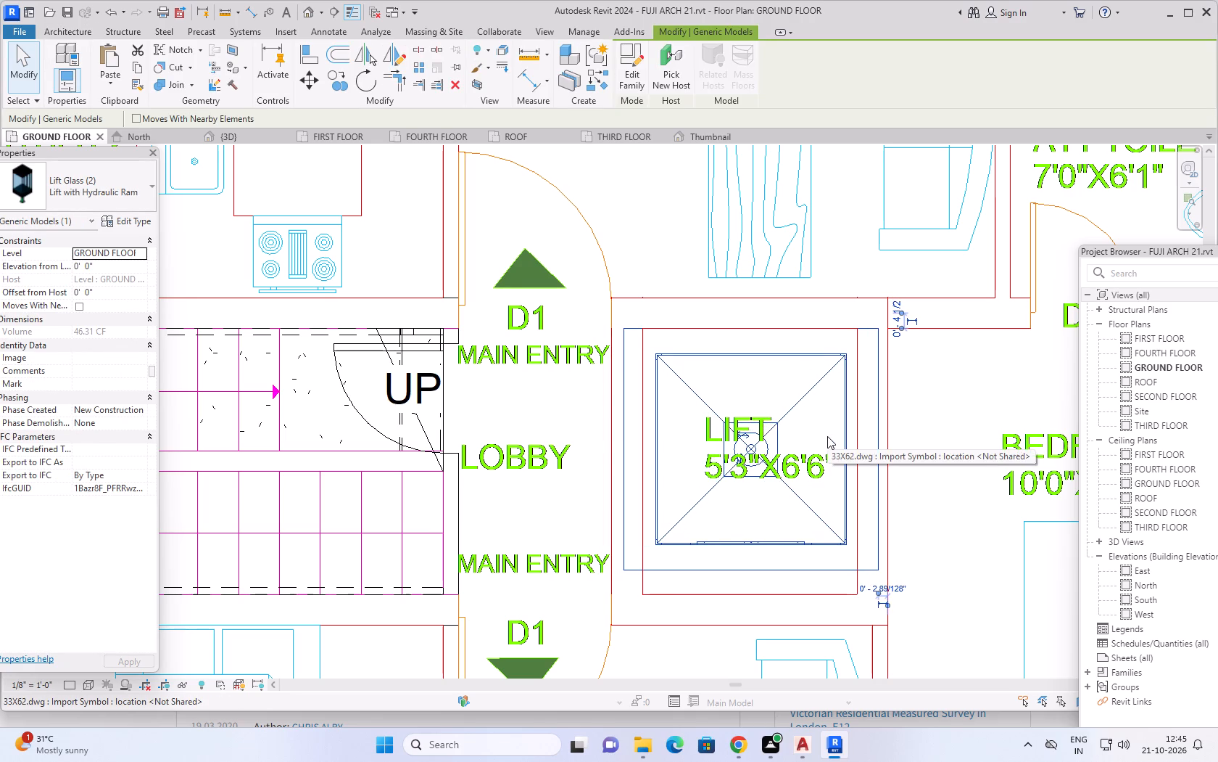
key("Right")
key("Right")
key("Right")
key("Right")
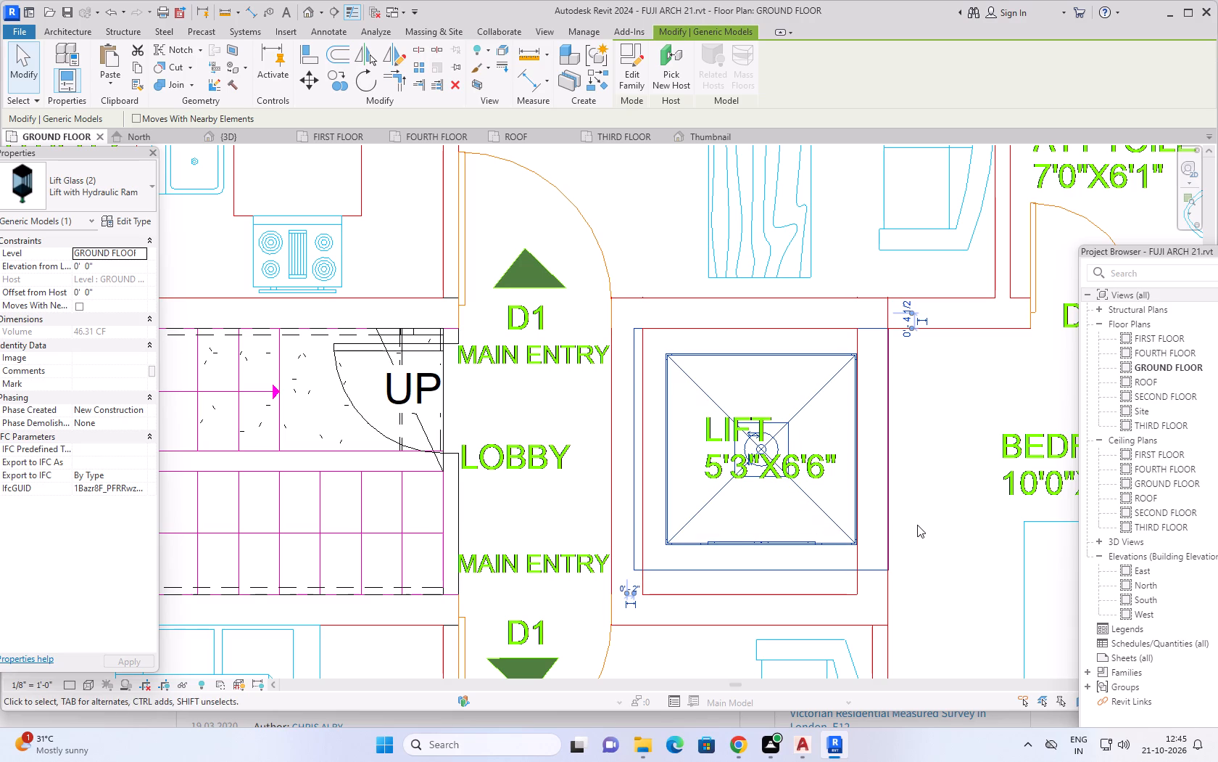
key("Escape")
key("Escape")
key("Escape")
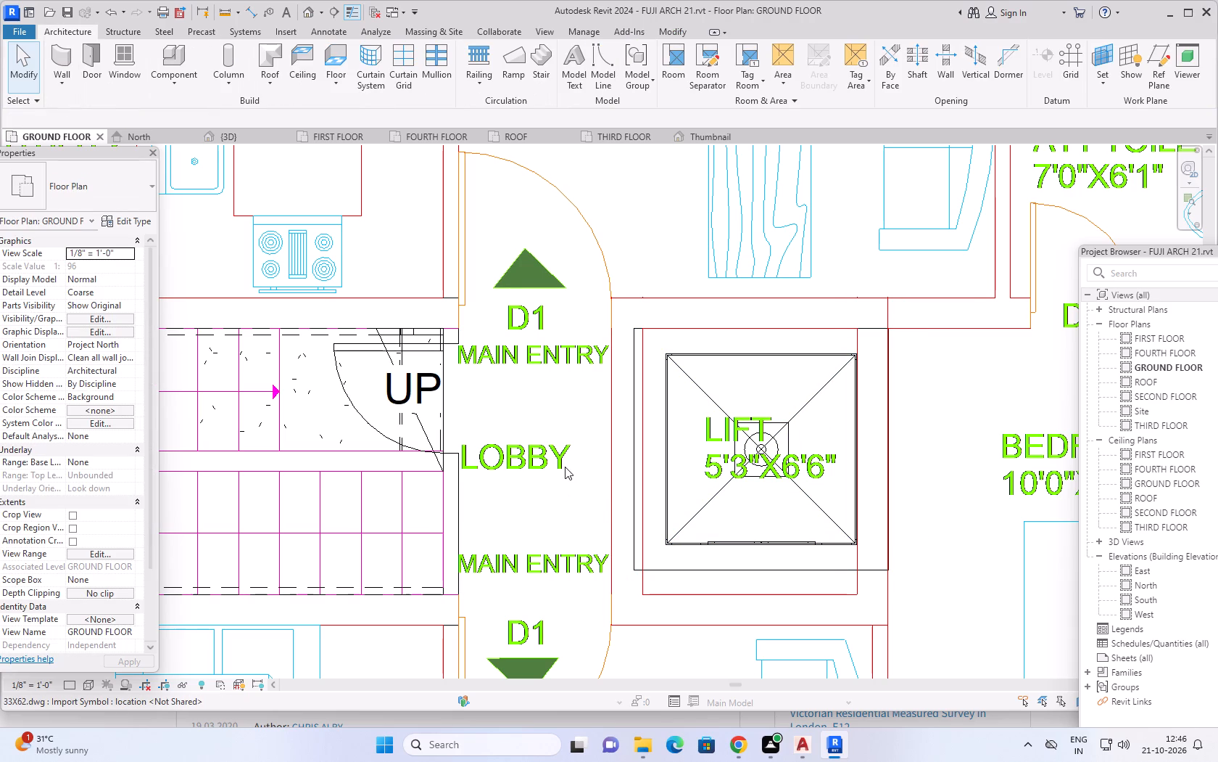
Nudge the Lift Glass (2) back west by nine increments, aligning its frame with the lobby-side wall line of the lift shaft.
left_click(631, 432)
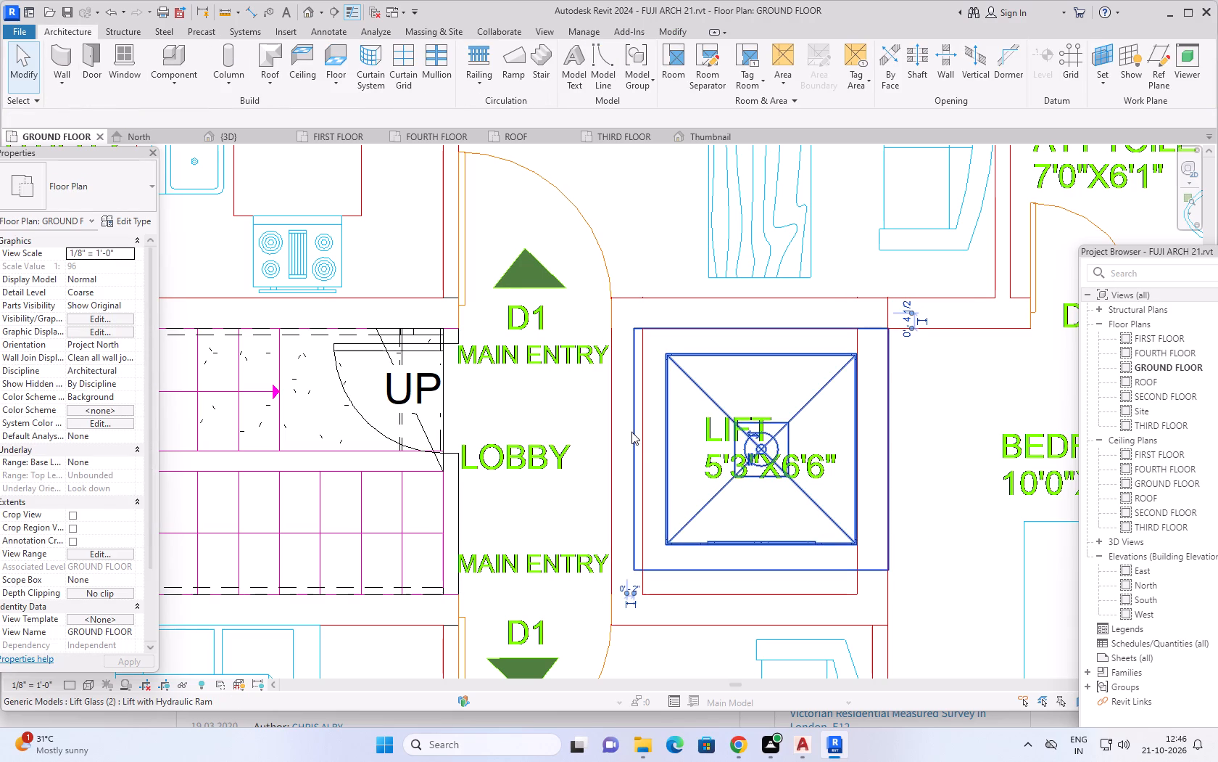
key("Left")
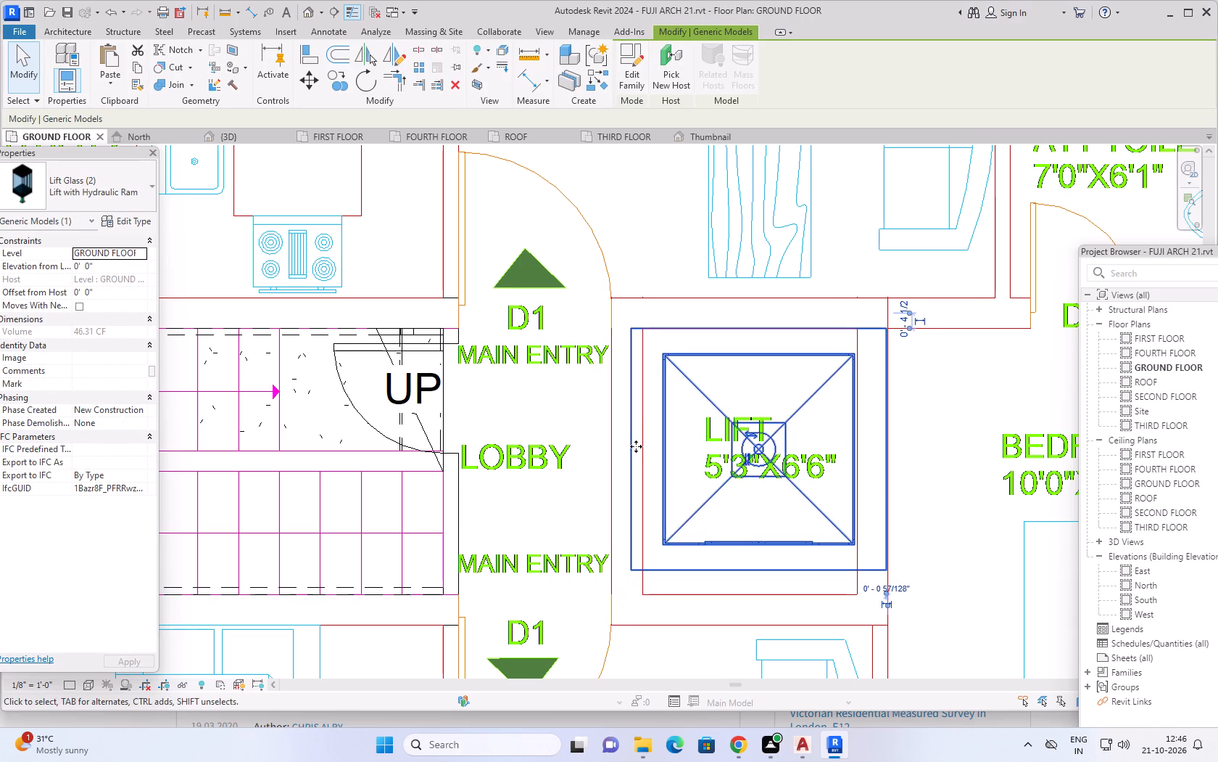
key("Left")
key("Left")
key("Left")
key("Left")
key("Left")
key("Left")
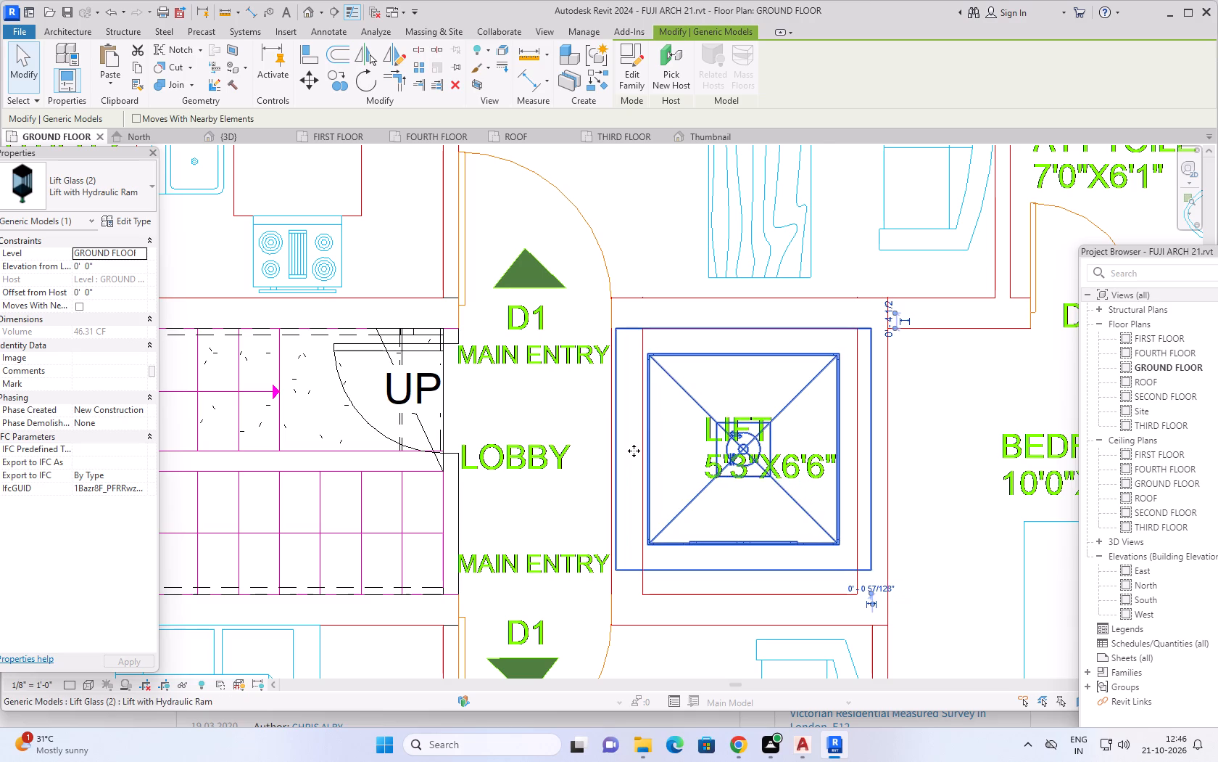
key("Left")
key("Left")
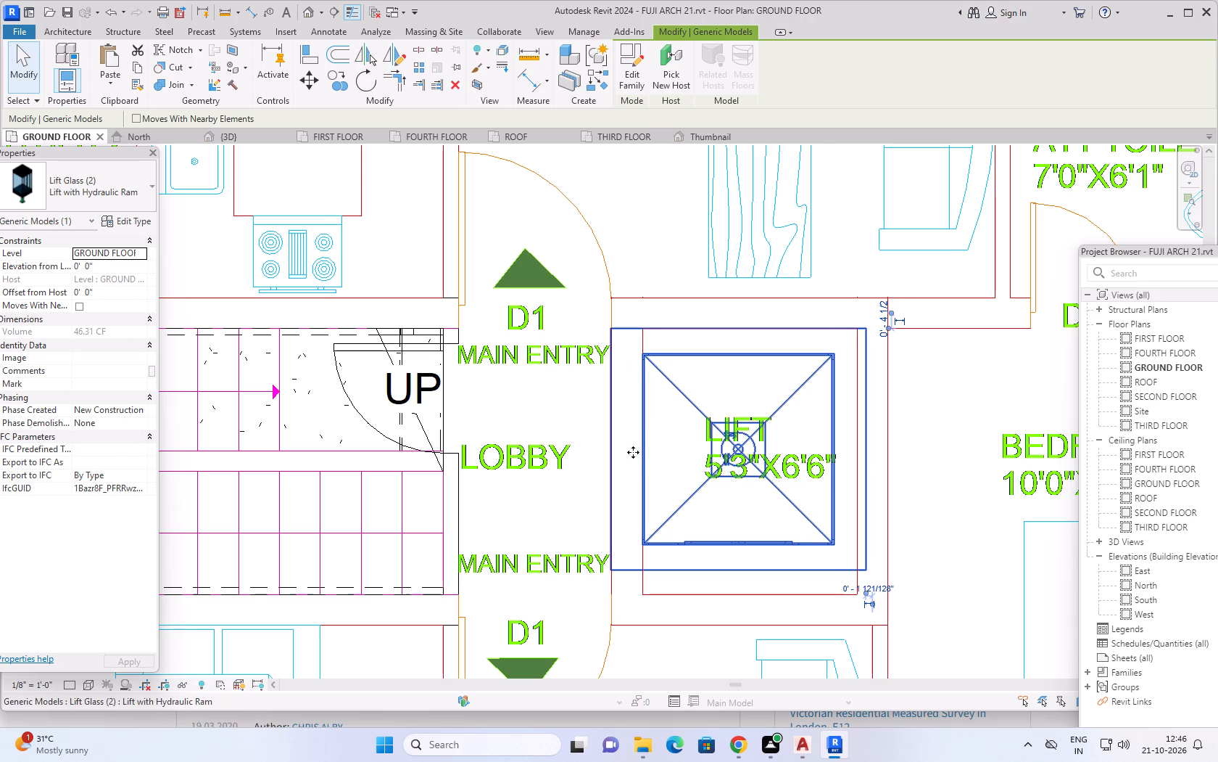
key("Escape")
key("Escape")
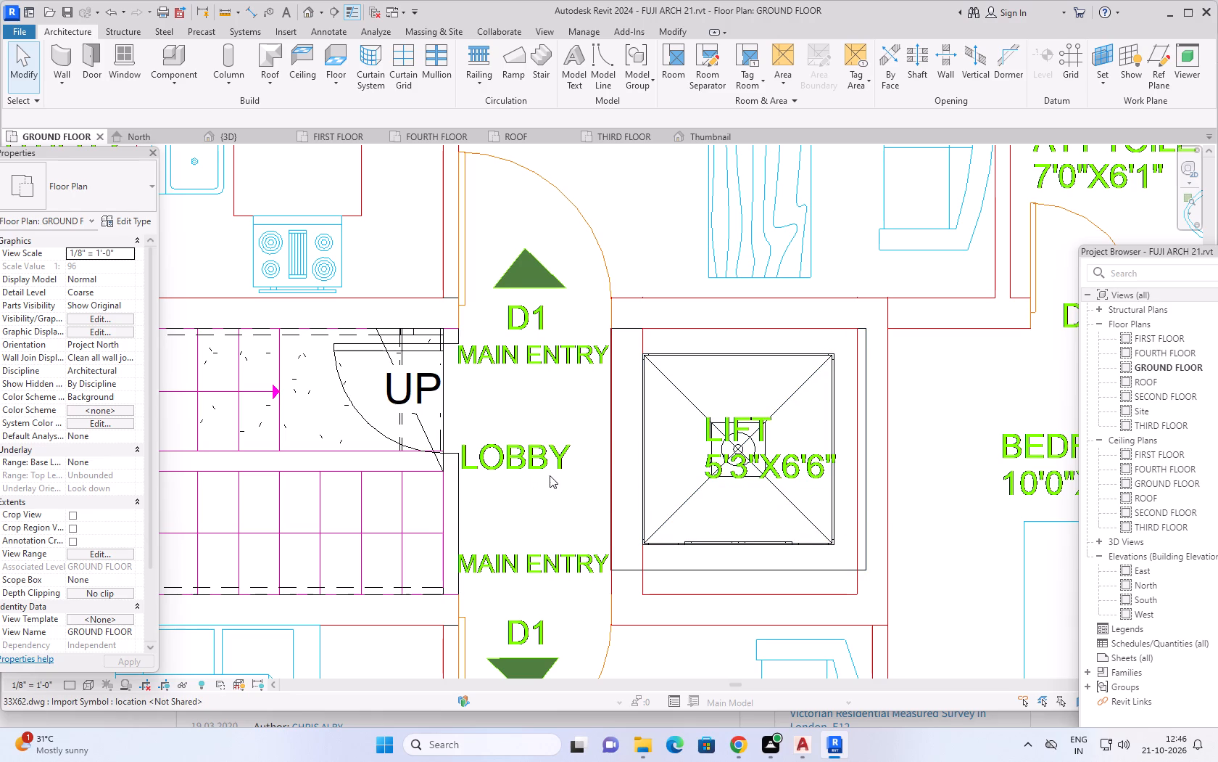
key("Escape")
key("Escape")
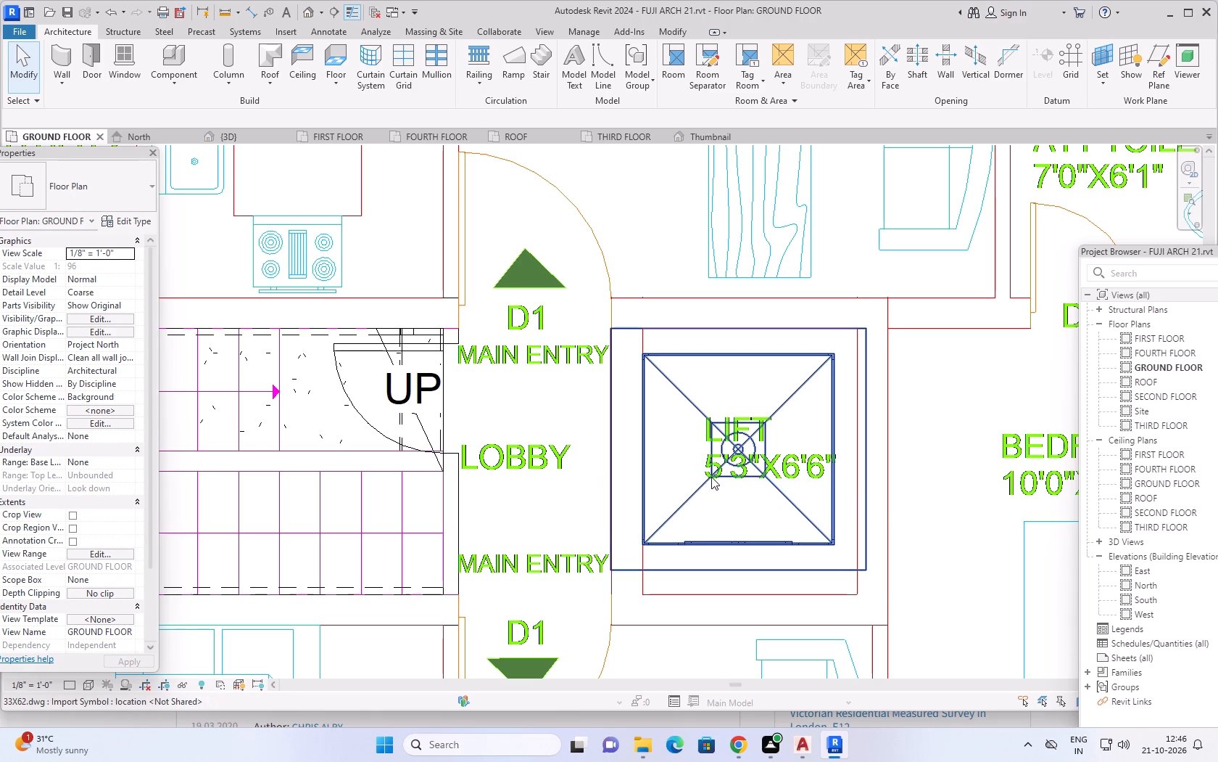
Nudge the Lift Glass (2) south by four increments to centre it between the shaft's north and south walls.
left_click(711, 477)
key("Down")
key("Down")
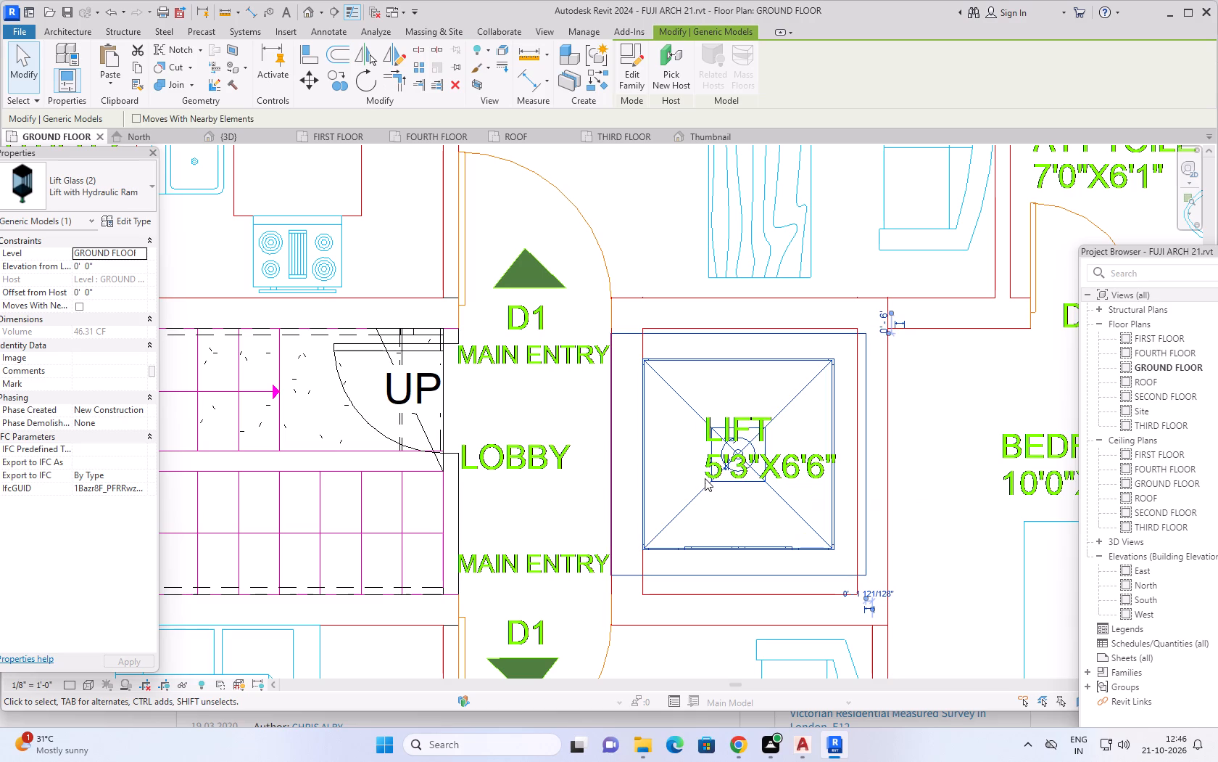
key("Down")
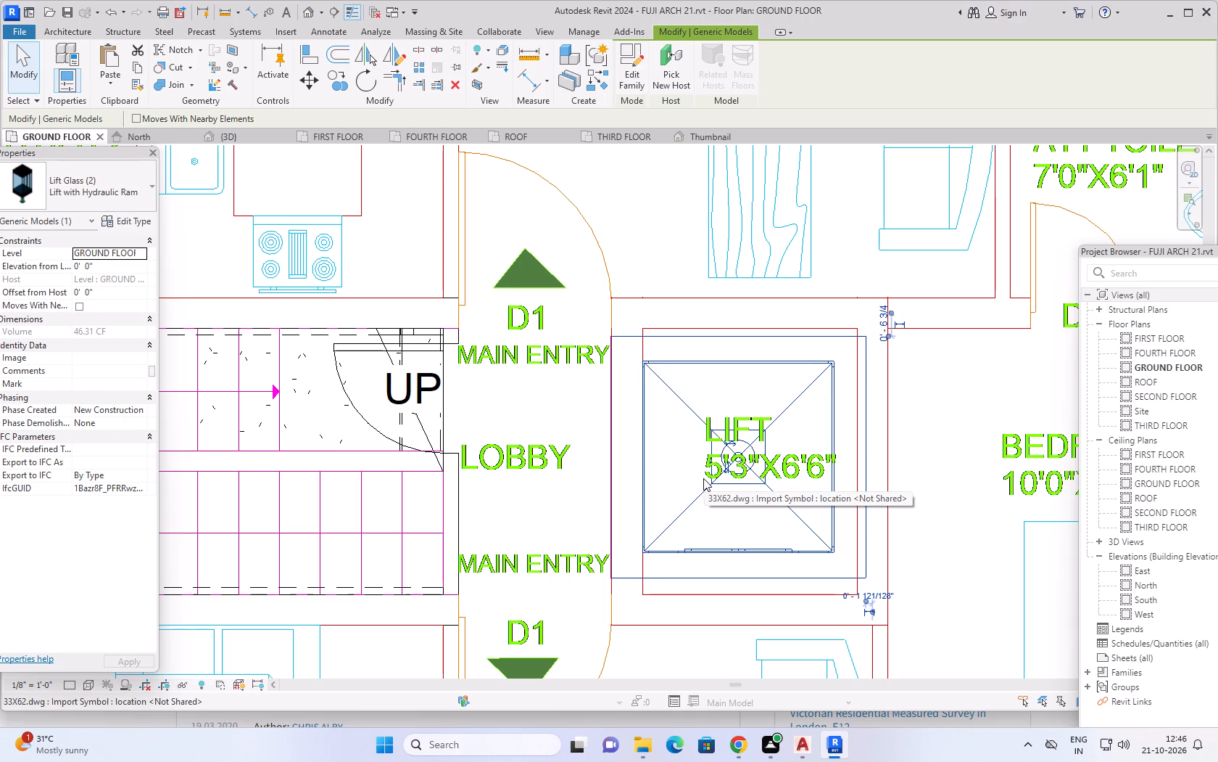
key("Down")
key("Escape")
key("Escape")
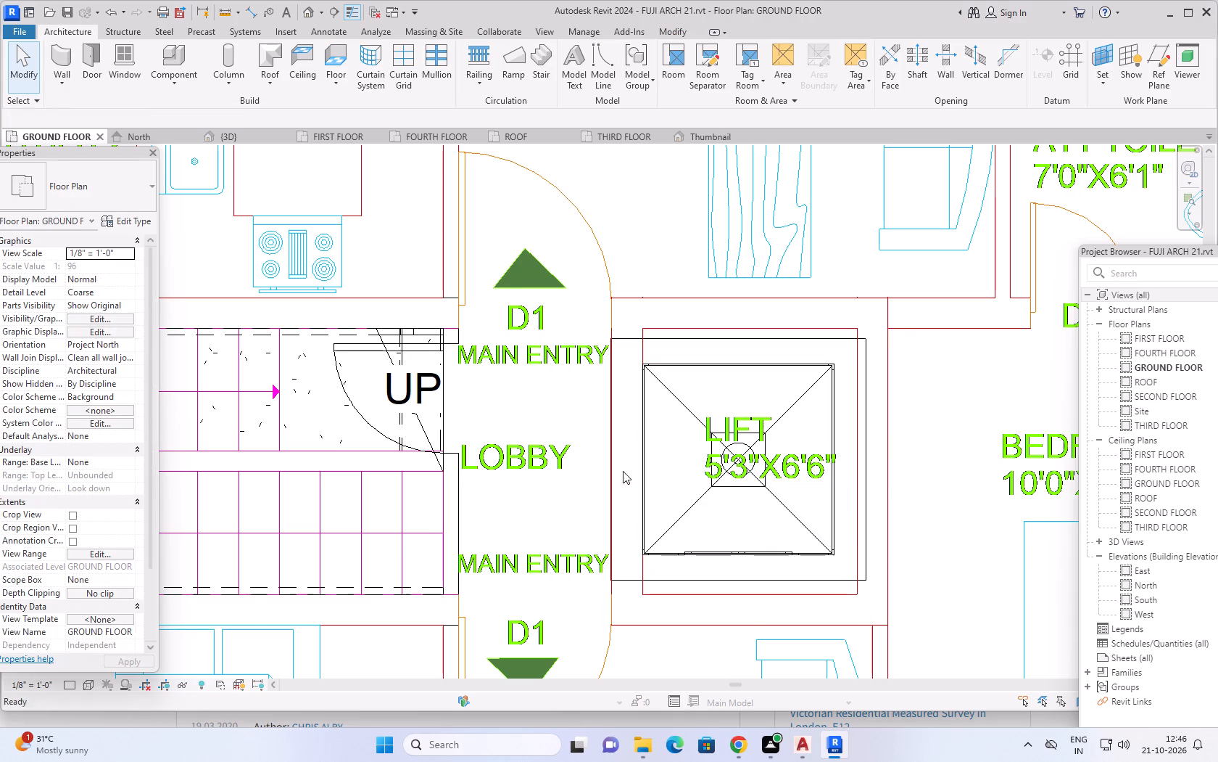
Examine the 3D view for the hydraulic lift's position below the ground-floor slab in relation to the shaft openings.
left_click(244, 137)
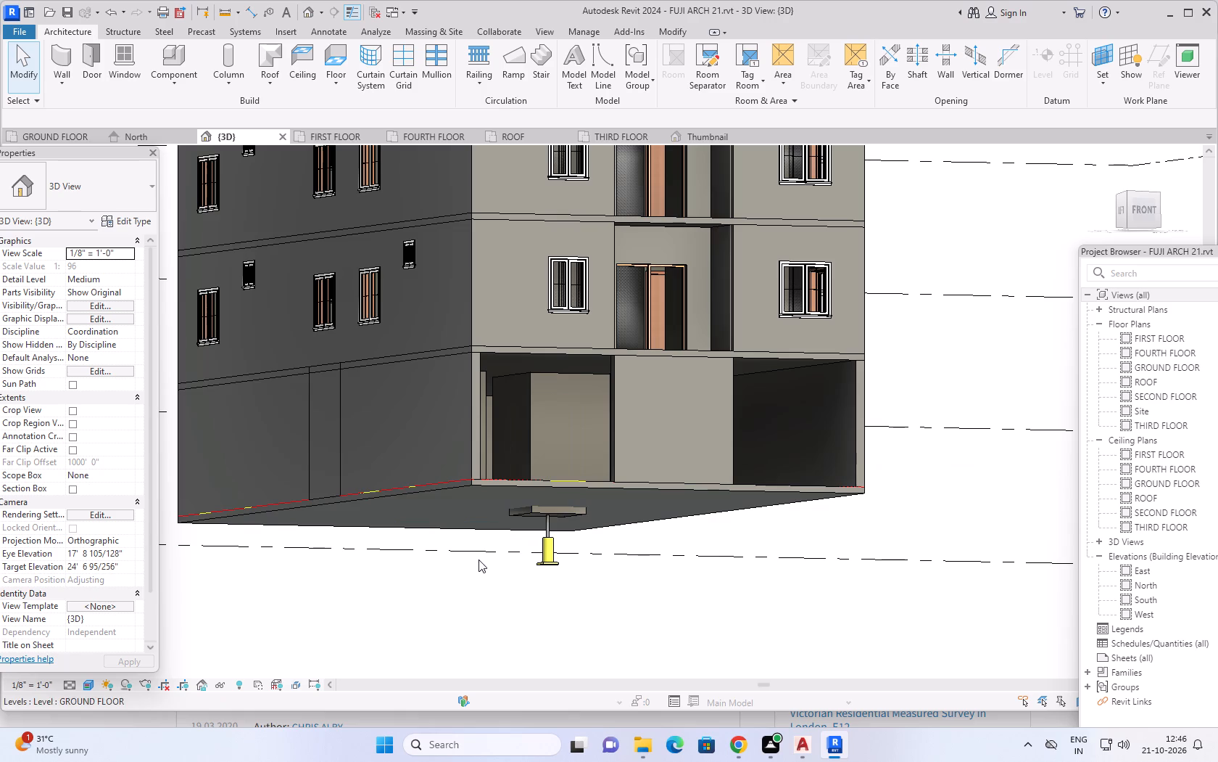
middle_click_drag(477, 560, 469, 615, "shift")
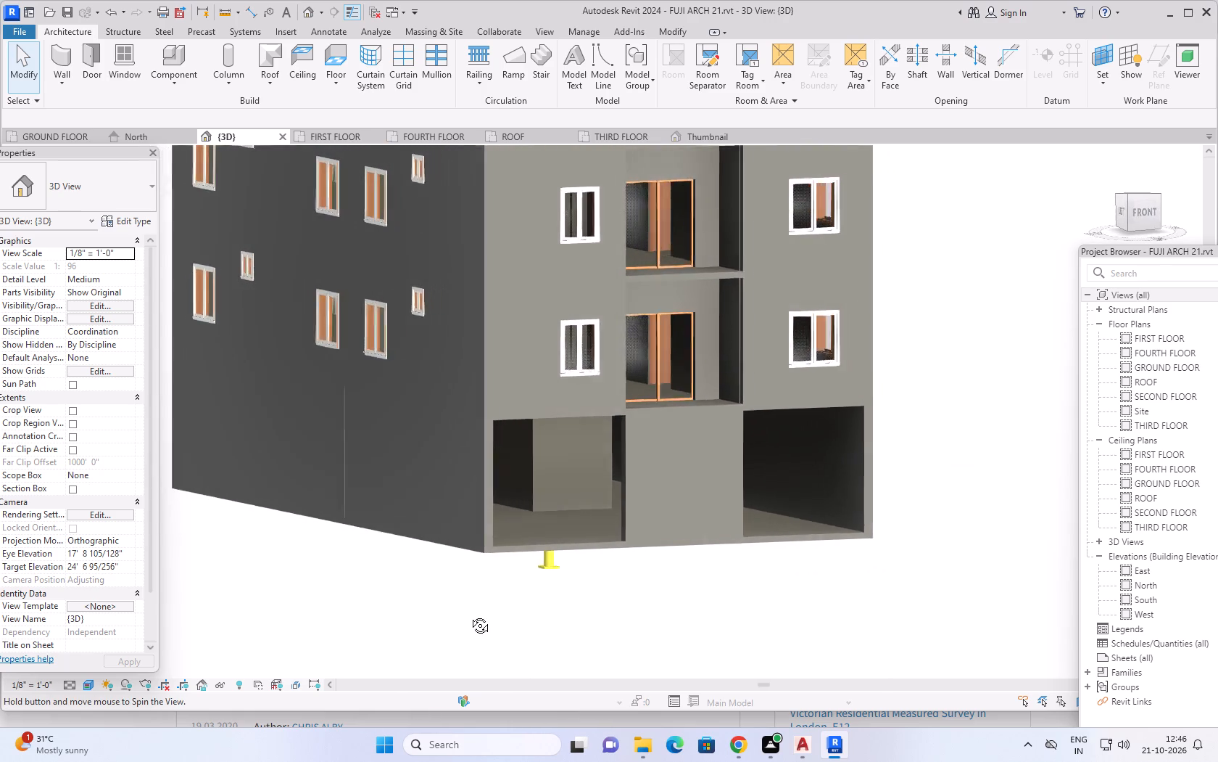
middle_click_drag(469, 615, 465, 614, "shift")
scroll(496, 490, "up", 5)
middle_click_drag(534, 503, 539, 501, "shift")
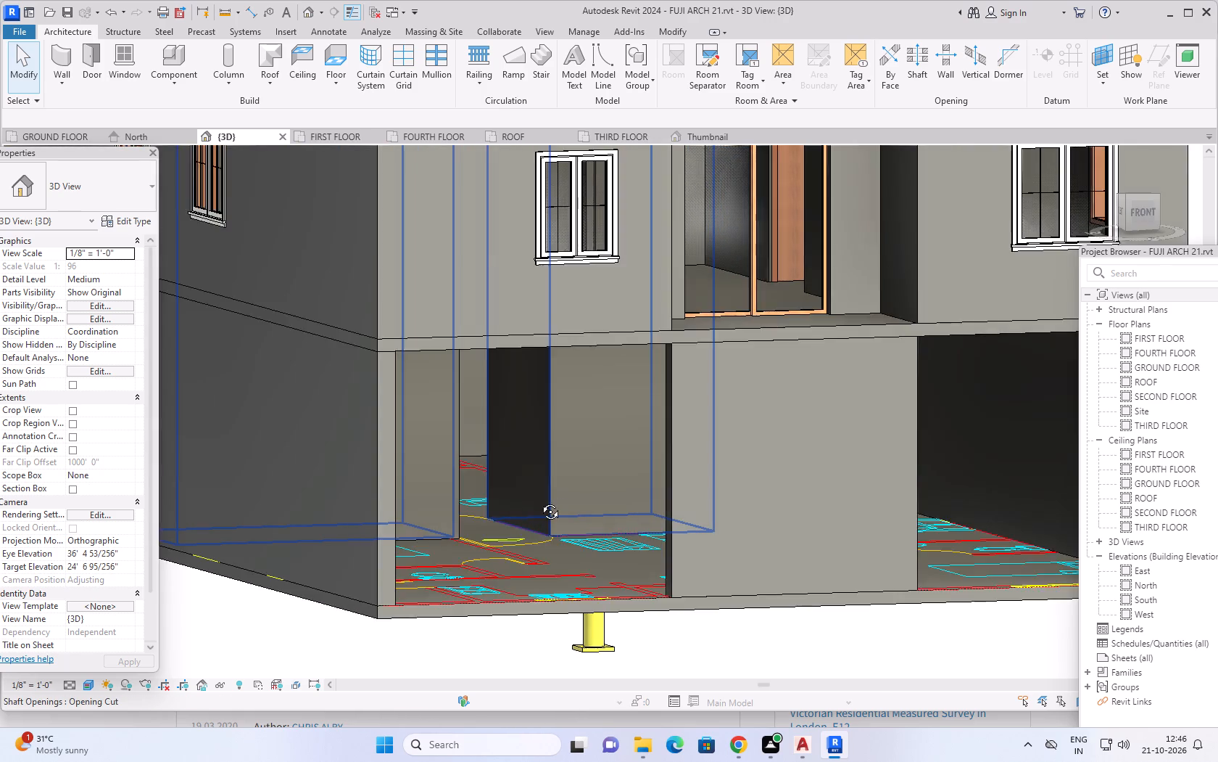
middle_click_drag(539, 501, 419, 499, "shift")
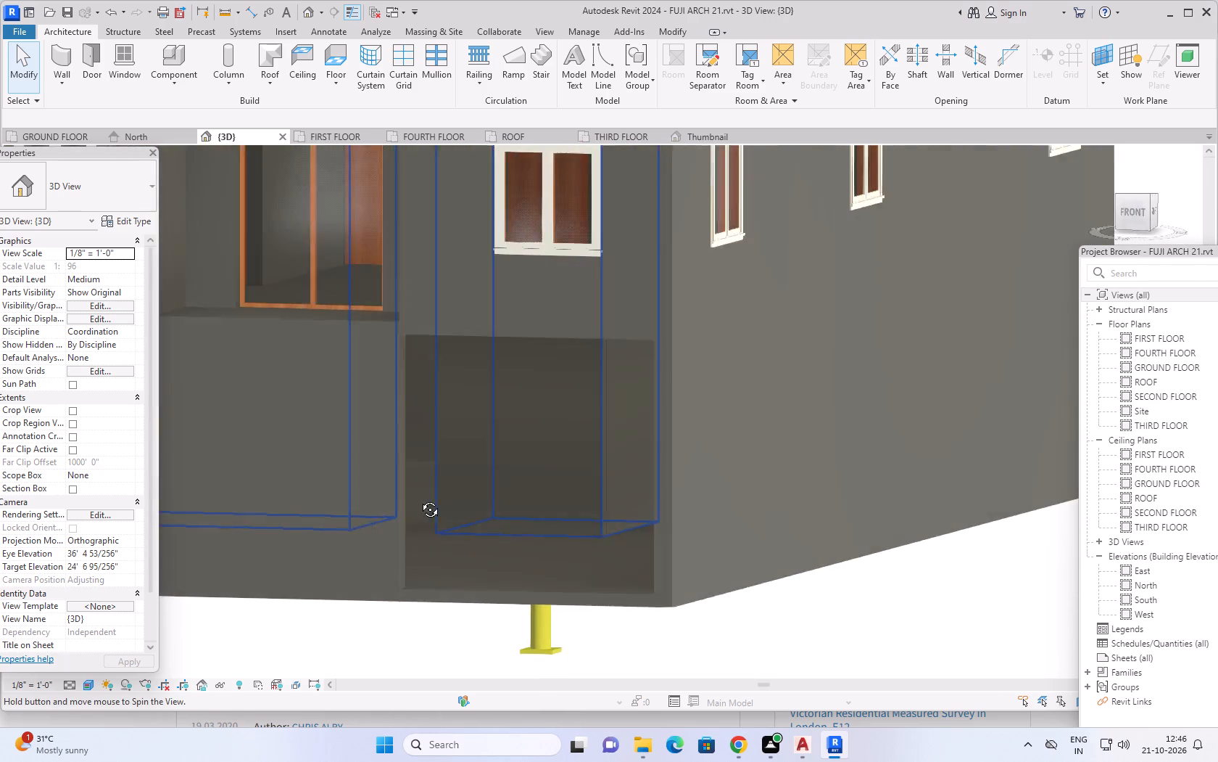
middle_click_drag(419, 499, 560, 496, "shift")
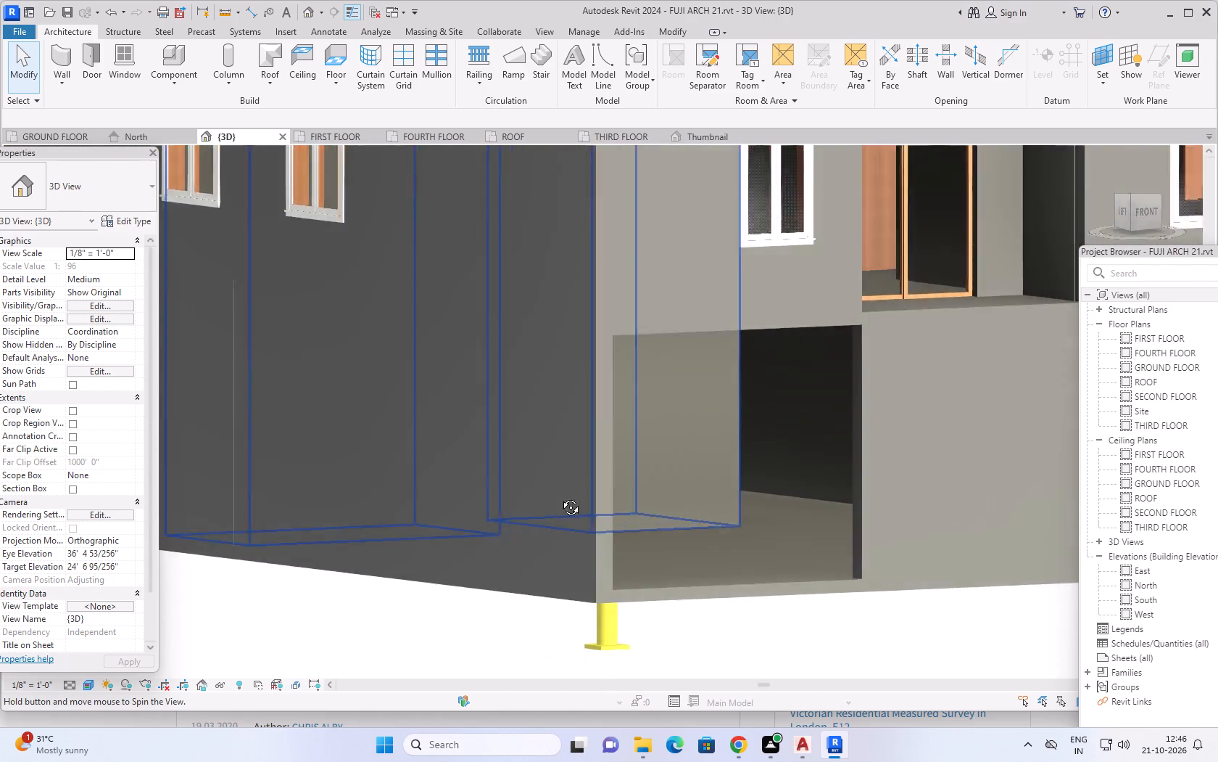
middle_click_drag(560, 496, 543, 496, "shift")
scroll(544, 494, "down", 9)
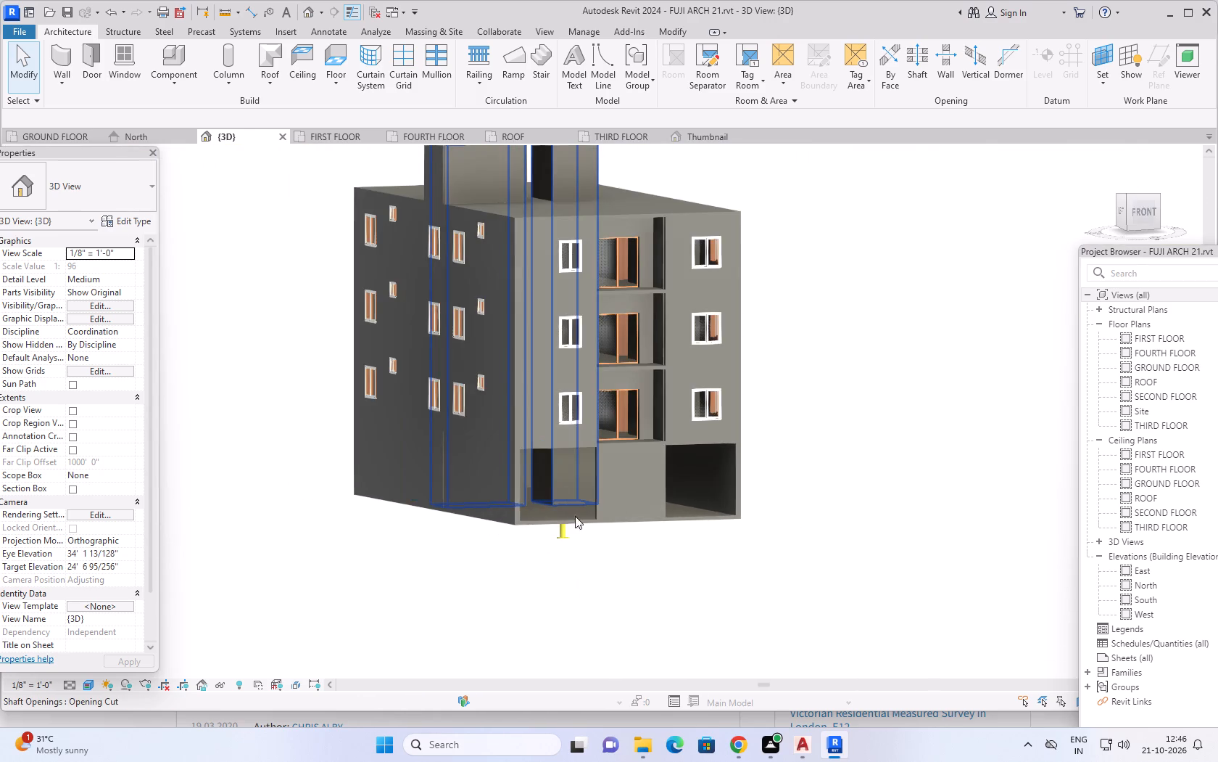
Examine the building's exterior from all sides in 3D, including the stair and lift enclosures on the roof.
middle_click_drag(574, 549, 597, 610, "shift")
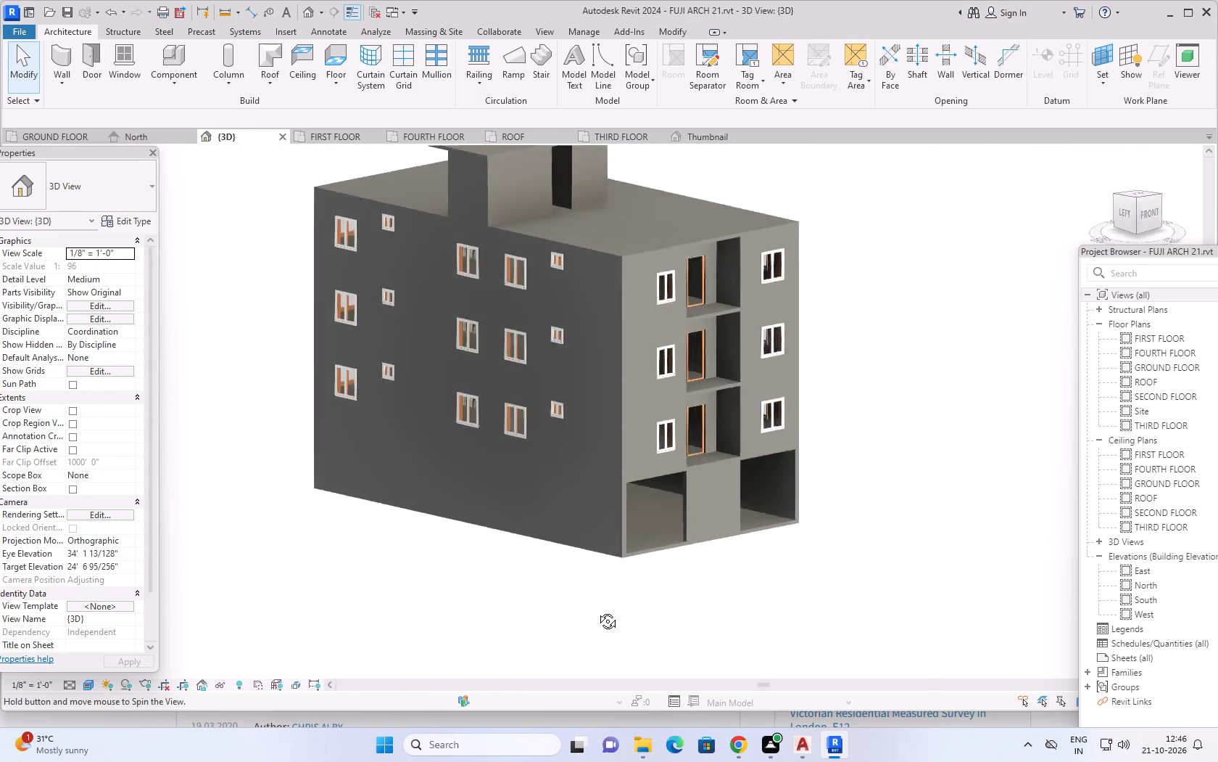
middle_click_drag(597, 610, 550, 619, "shift")
middle_click_drag(773, 352, 665, 543, "shift")
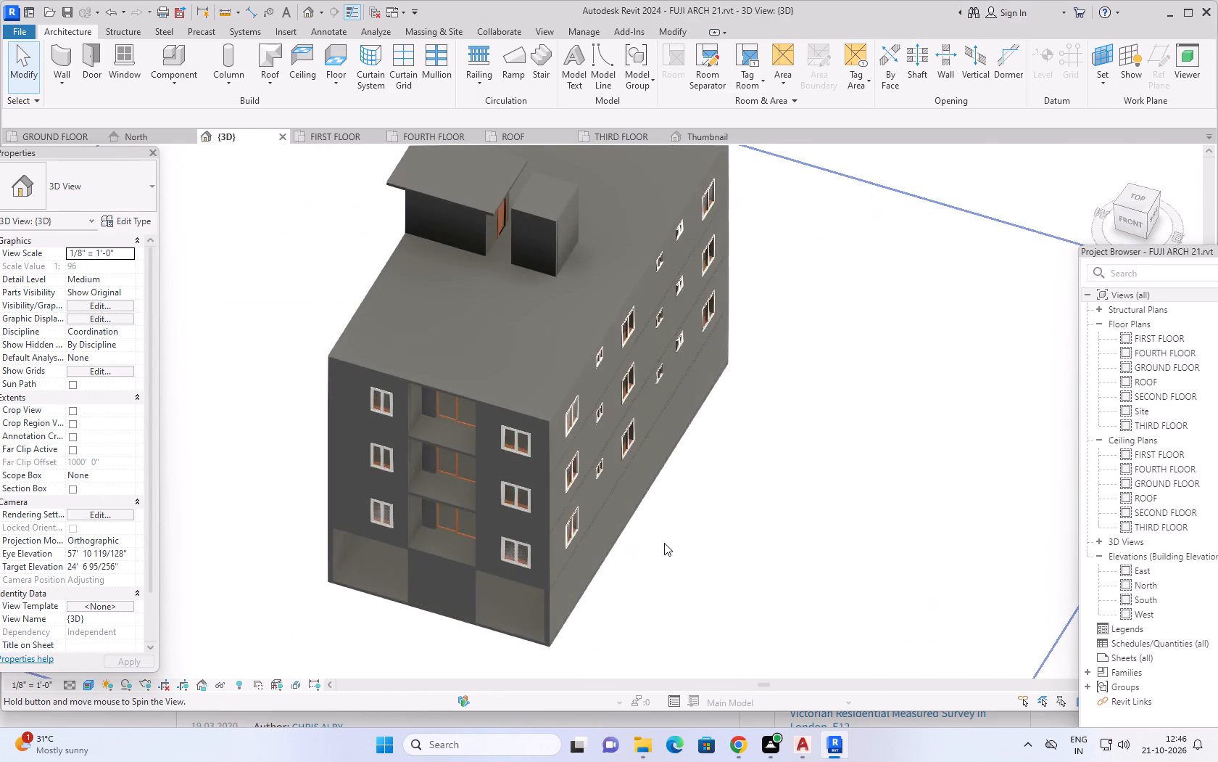
middle_click_drag(800, 386, 471, 464, "shift")
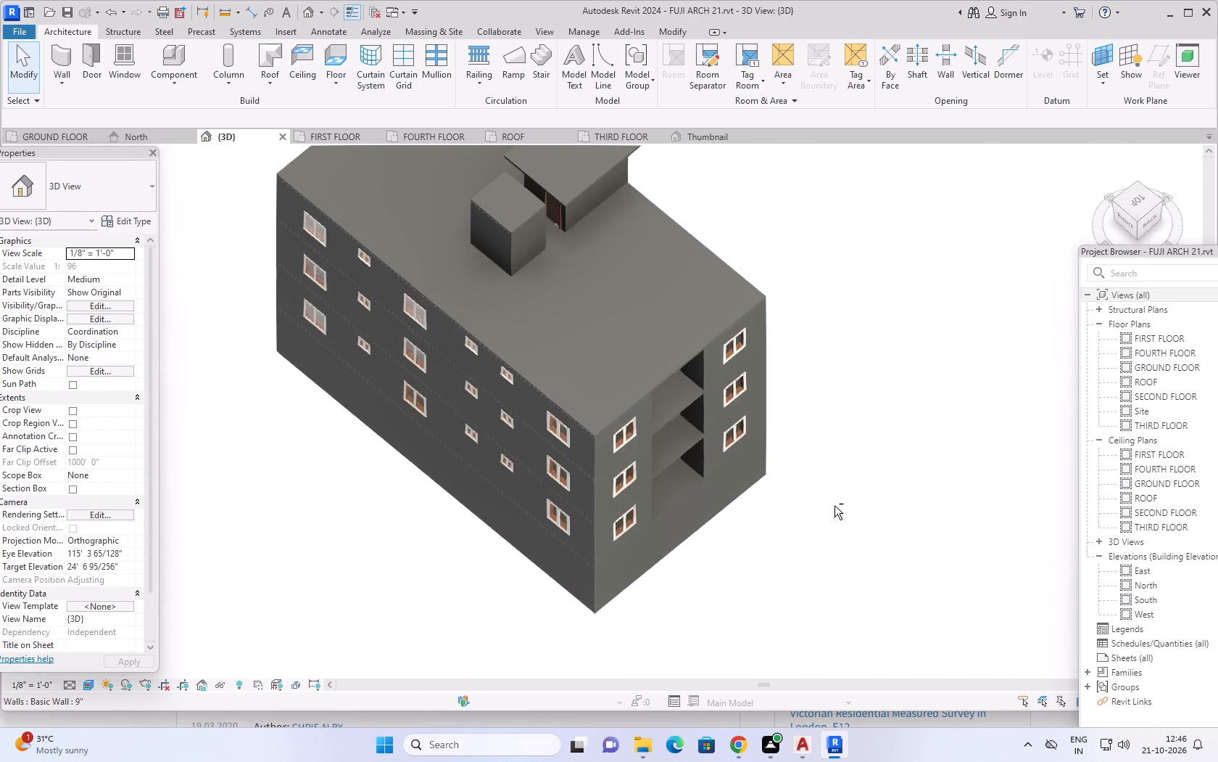
middle_click_drag(832, 507, 447, 356, "shift")
middle_click_drag(784, 439, 763, 467, "shift")
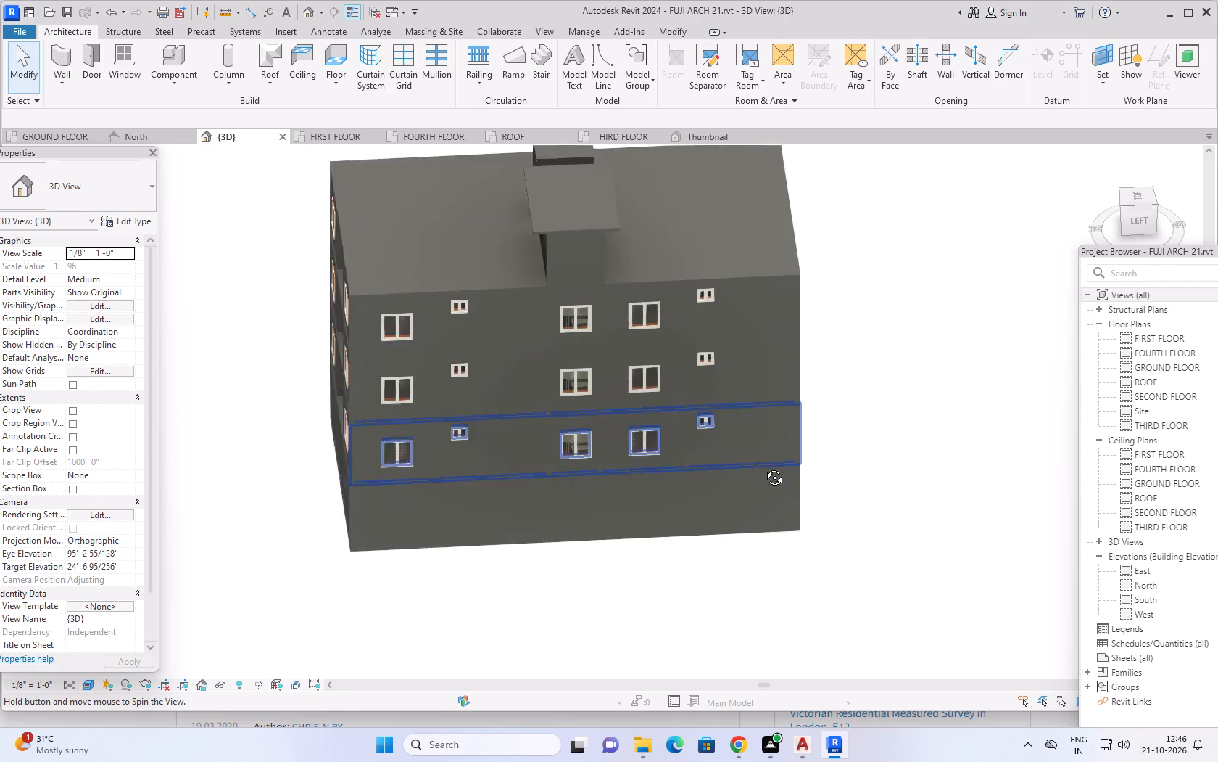
middle_click_drag(763, 467, 542, 304, "shift")
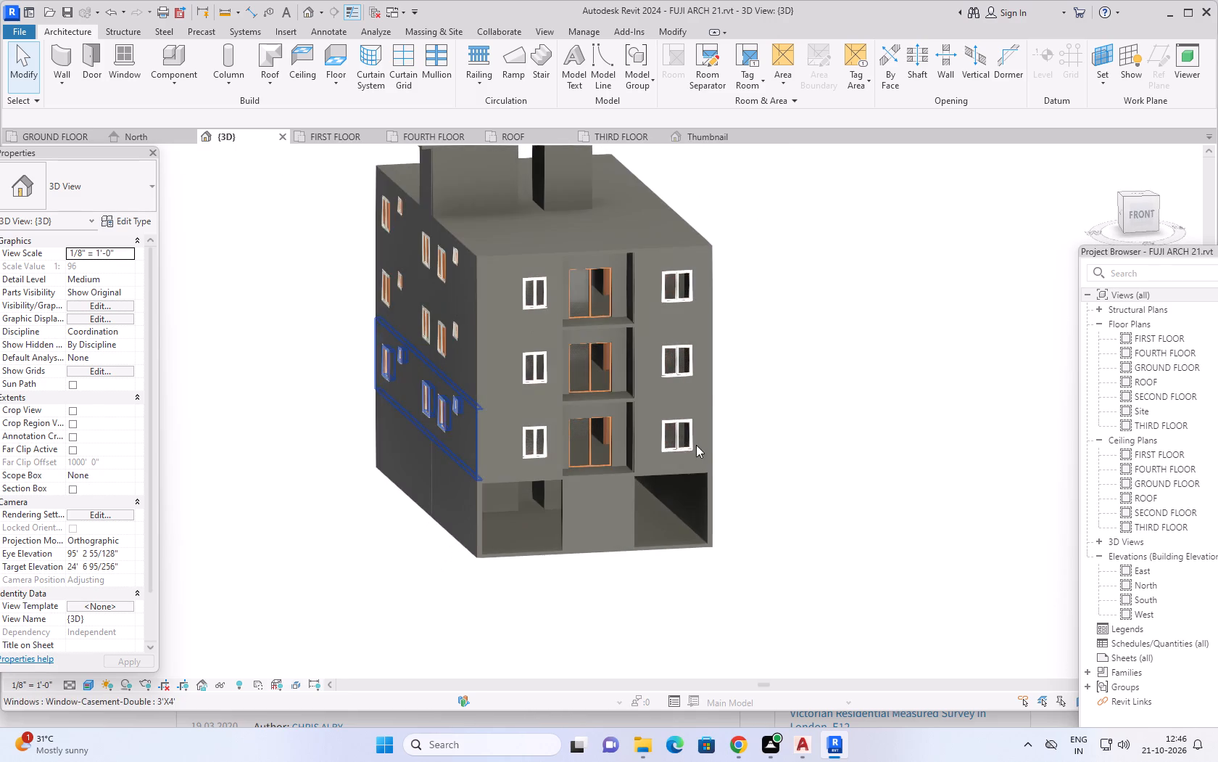
Examine the lift's base and piston beneath the ground-floor slab from the building's front-left corner.
scroll(693, 613, "up", 3)
middle_click_drag(705, 598, 821, 487, "shift")
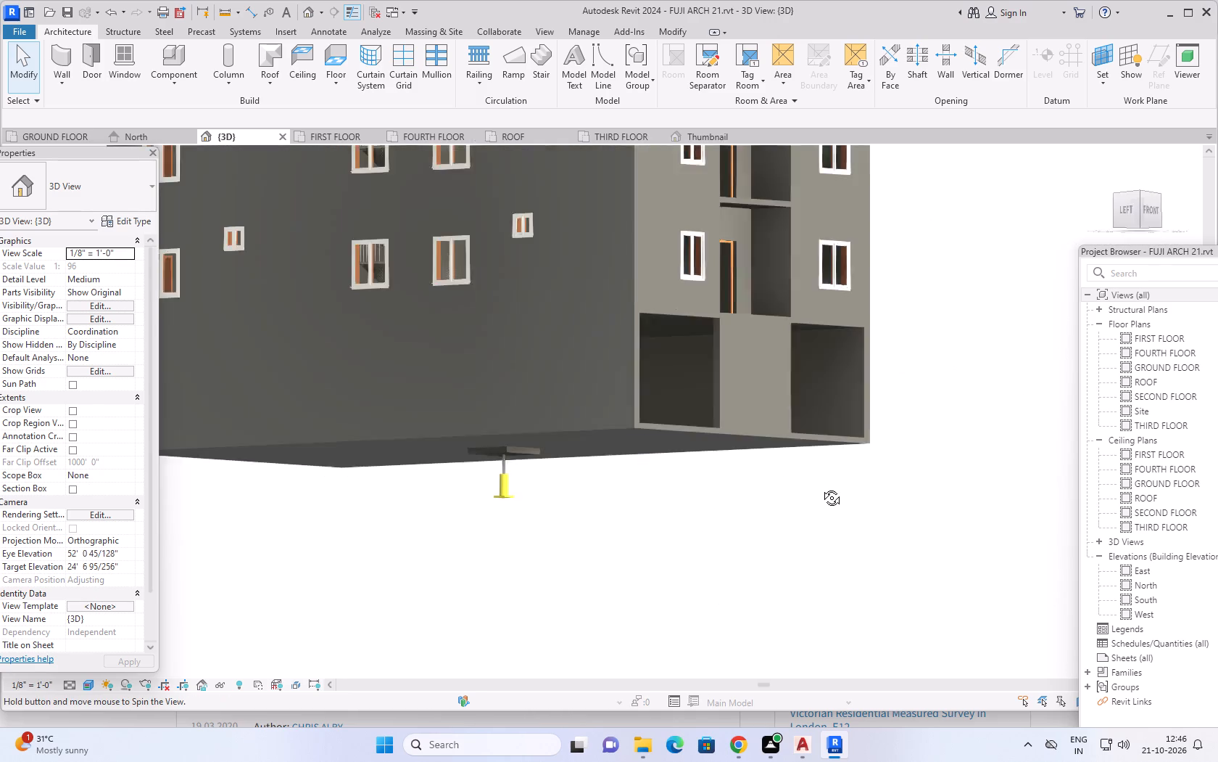
middle_click_drag(821, 487, 732, 558, "shift")
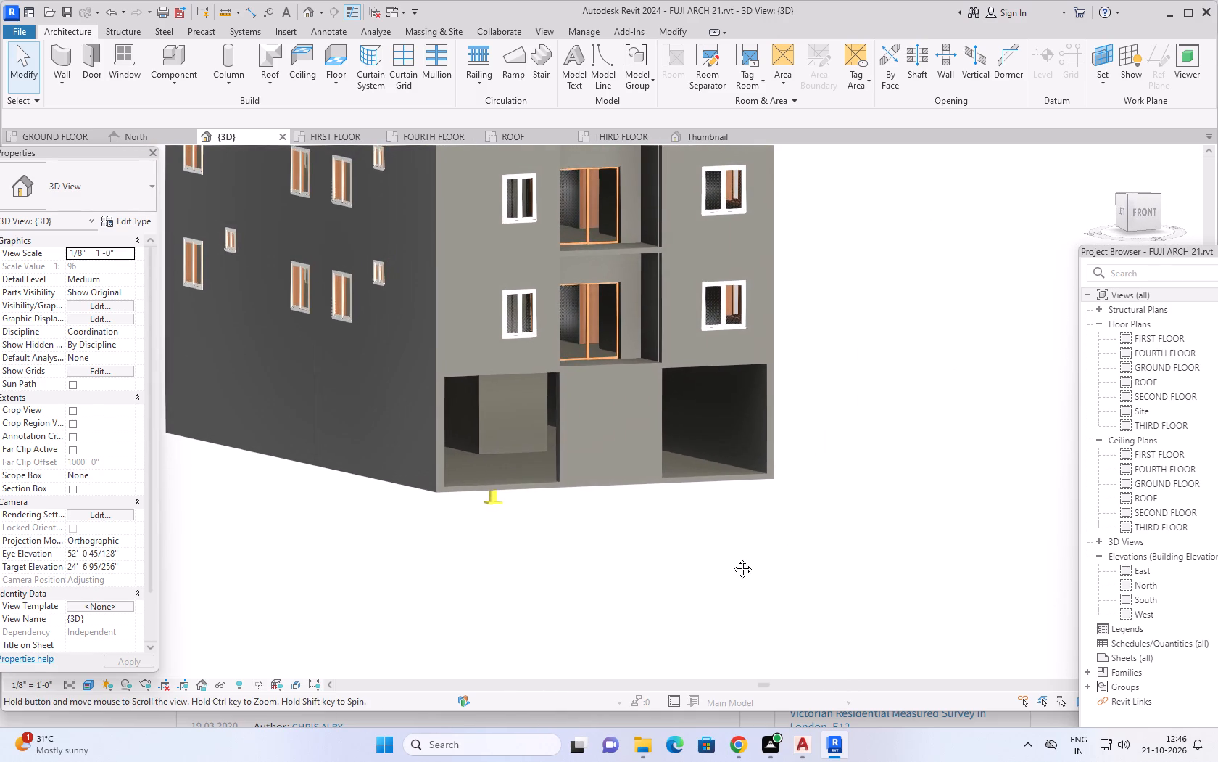
middle_click_drag(732, 558, 705, 544, "shift")
middle_click_drag(791, 537, 771, 536, "shift")
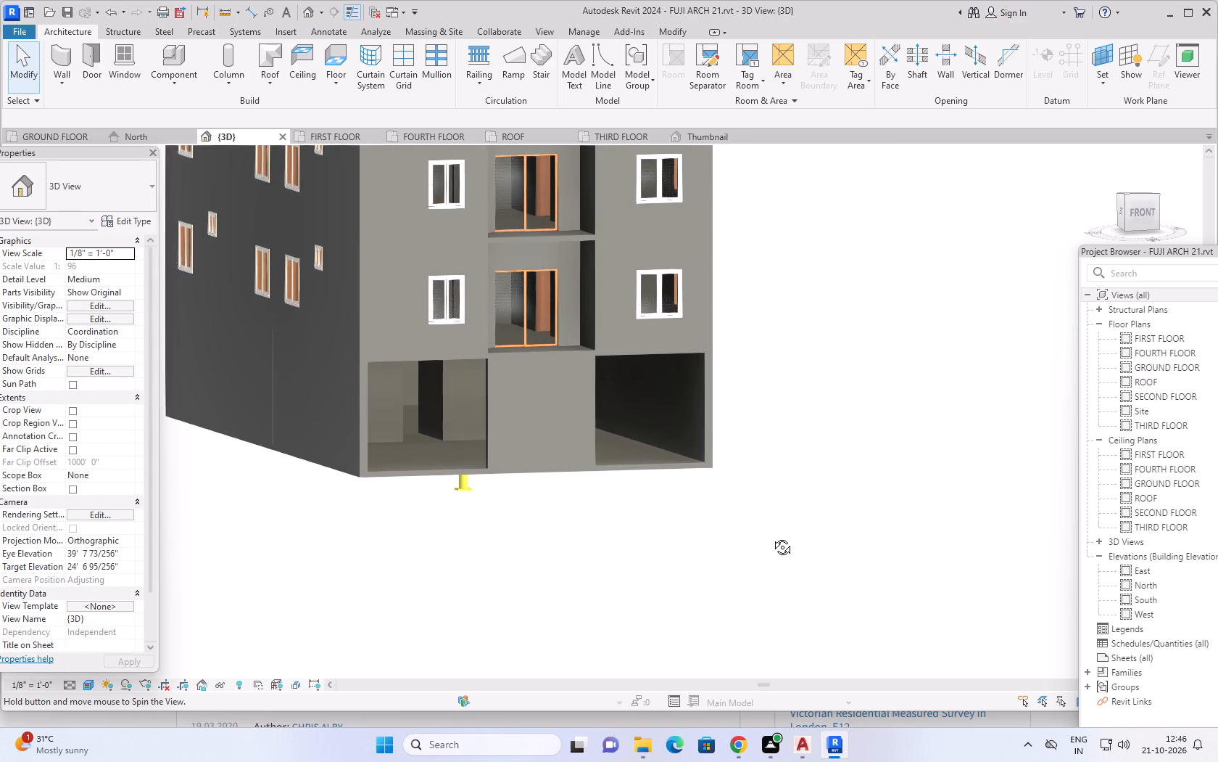
middle_click_drag(771, 536, 773, 536, "shift")
scroll(820, 512, "down", 7)
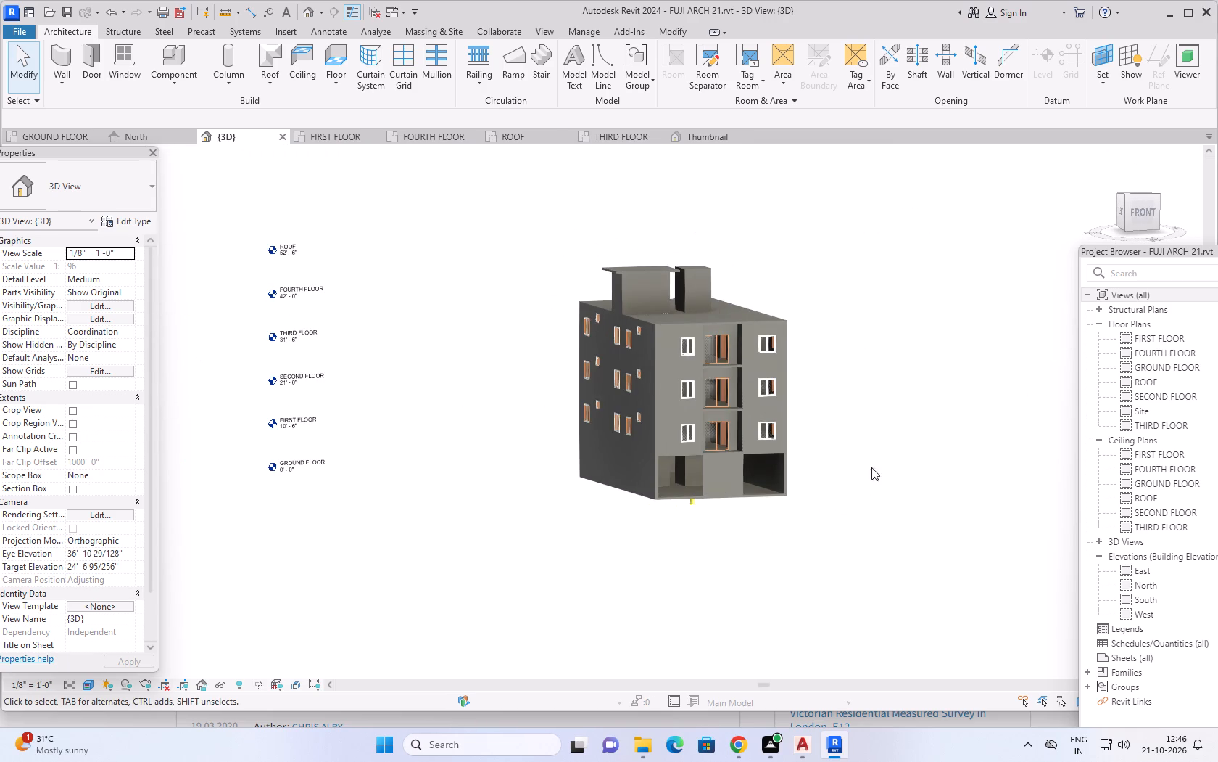
Examine the front facade and the open ground-floor bays in 3D, checking the interior walls and plan linework on the slab.
middle_click_drag(883, 415, 909, 525, "shift")
middle_click(909, 525)
scroll(905, 390, "up", 2)
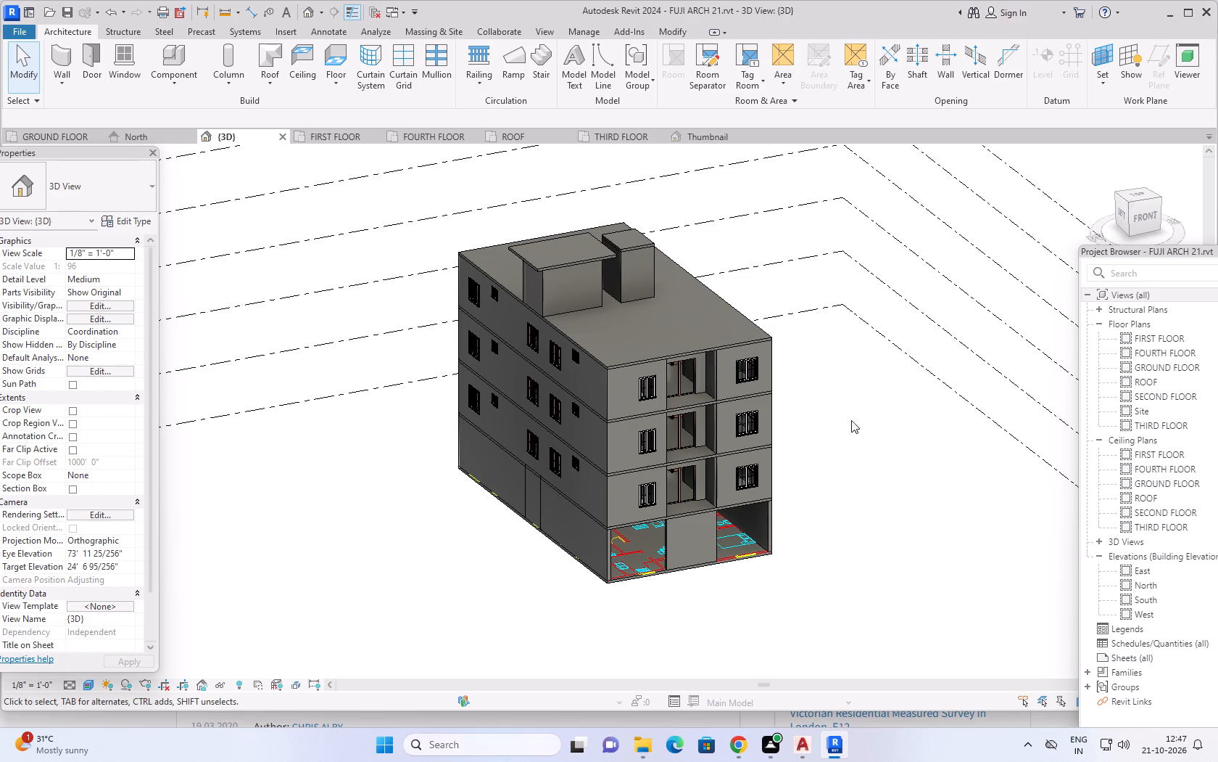
scroll(602, 553, "up", 4)
middle_click_drag(936, 518, 934, 479)
scroll(936, 516, "up", 1)
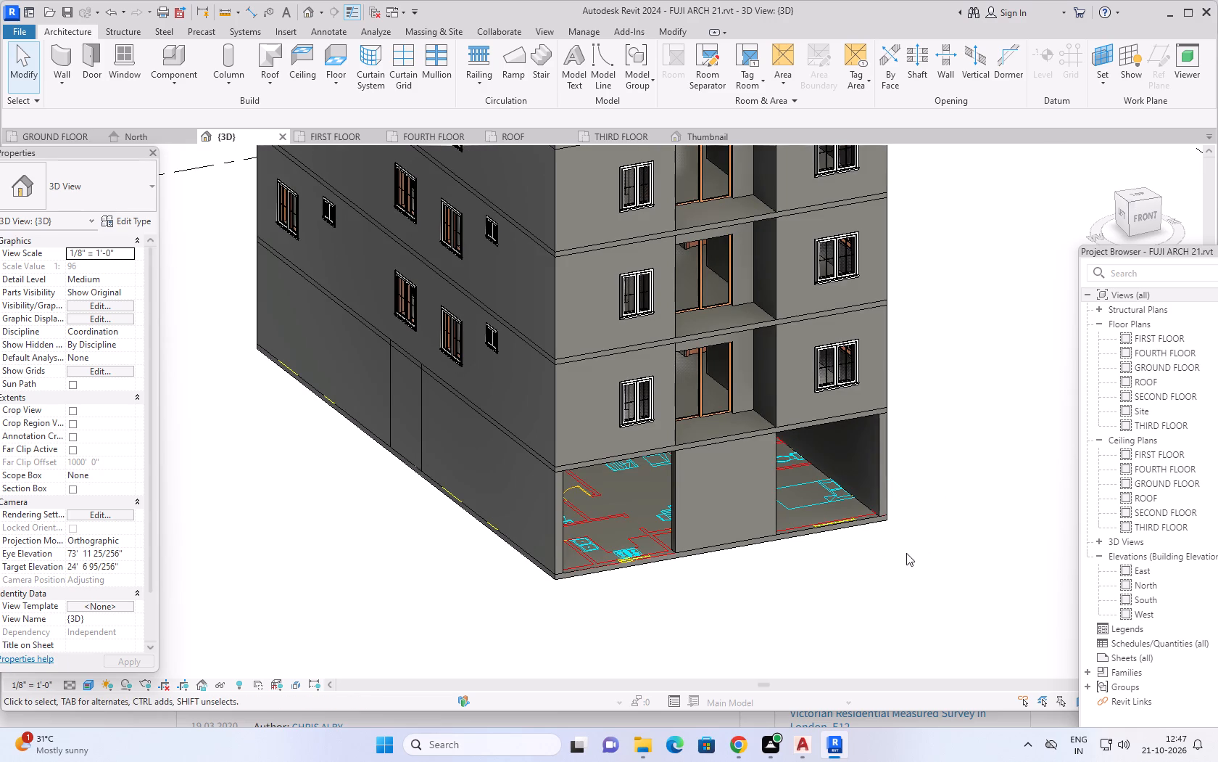
middle_click_drag(898, 558, 845, 594)
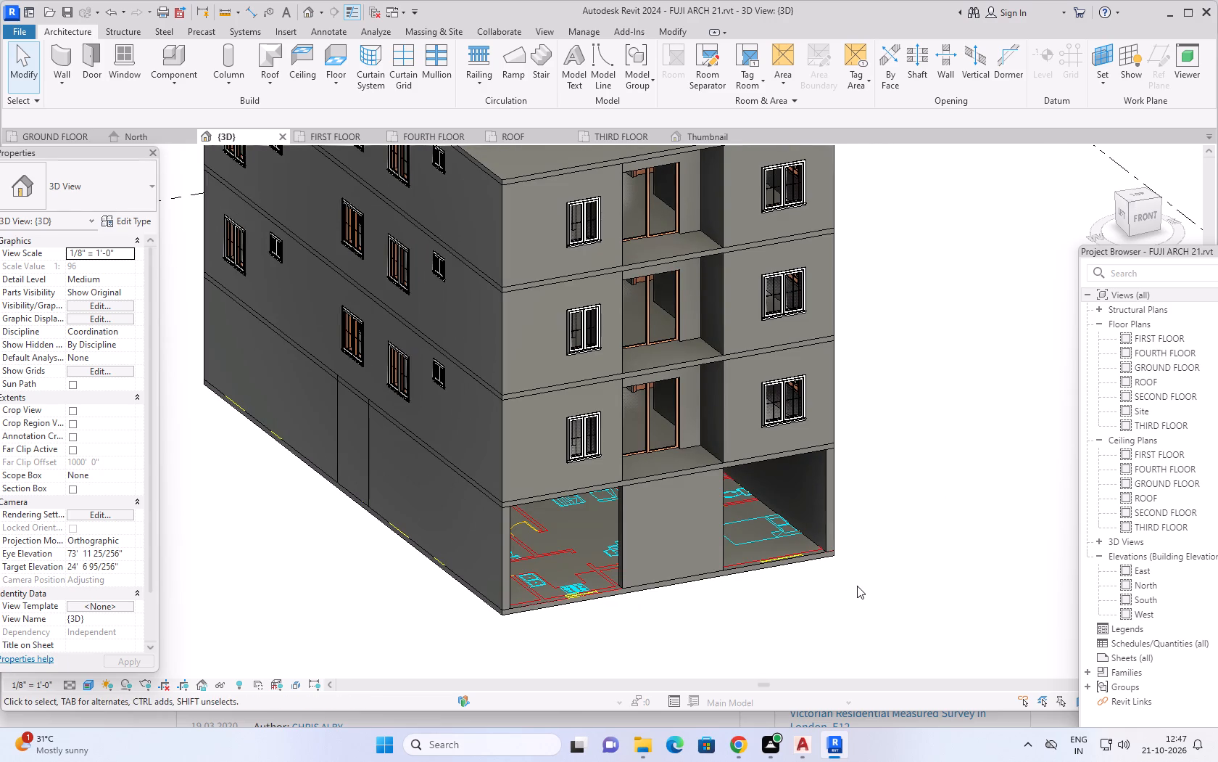
middle_click_drag(855, 589, 831, 506, "shift")
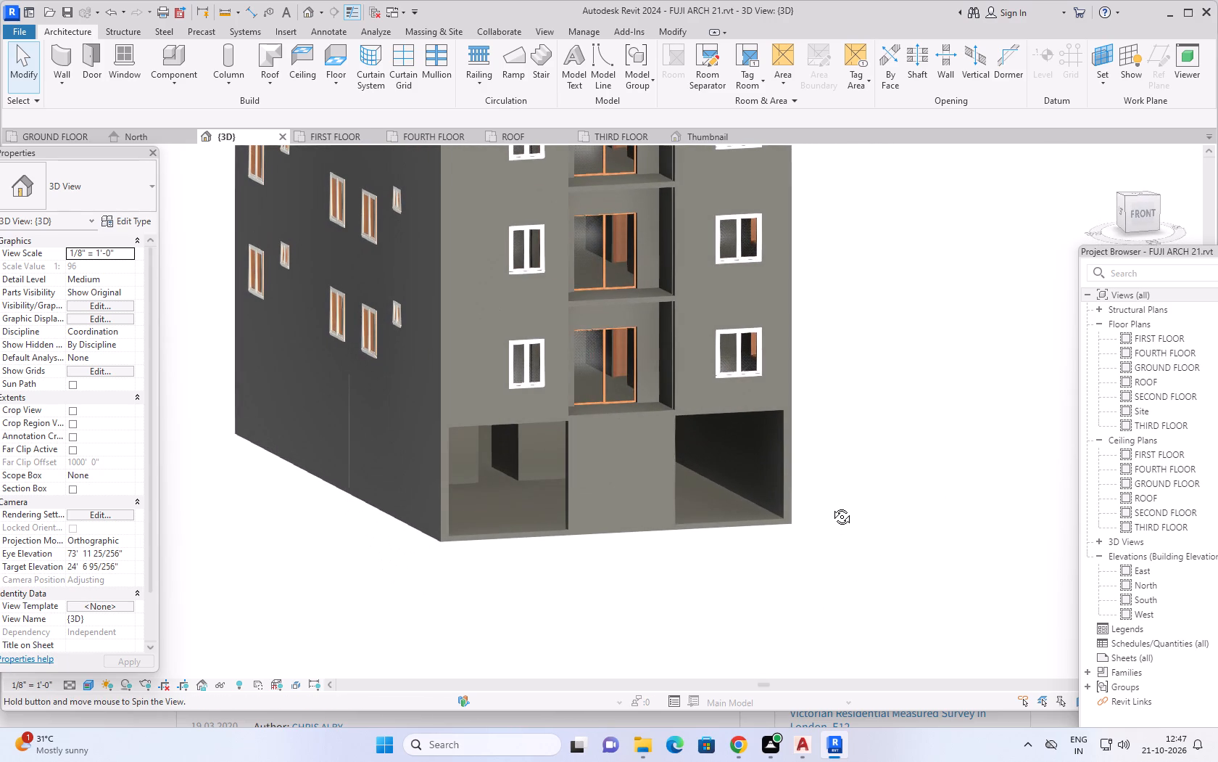
middle_click_drag(831, 506, 888, 489, "shift")
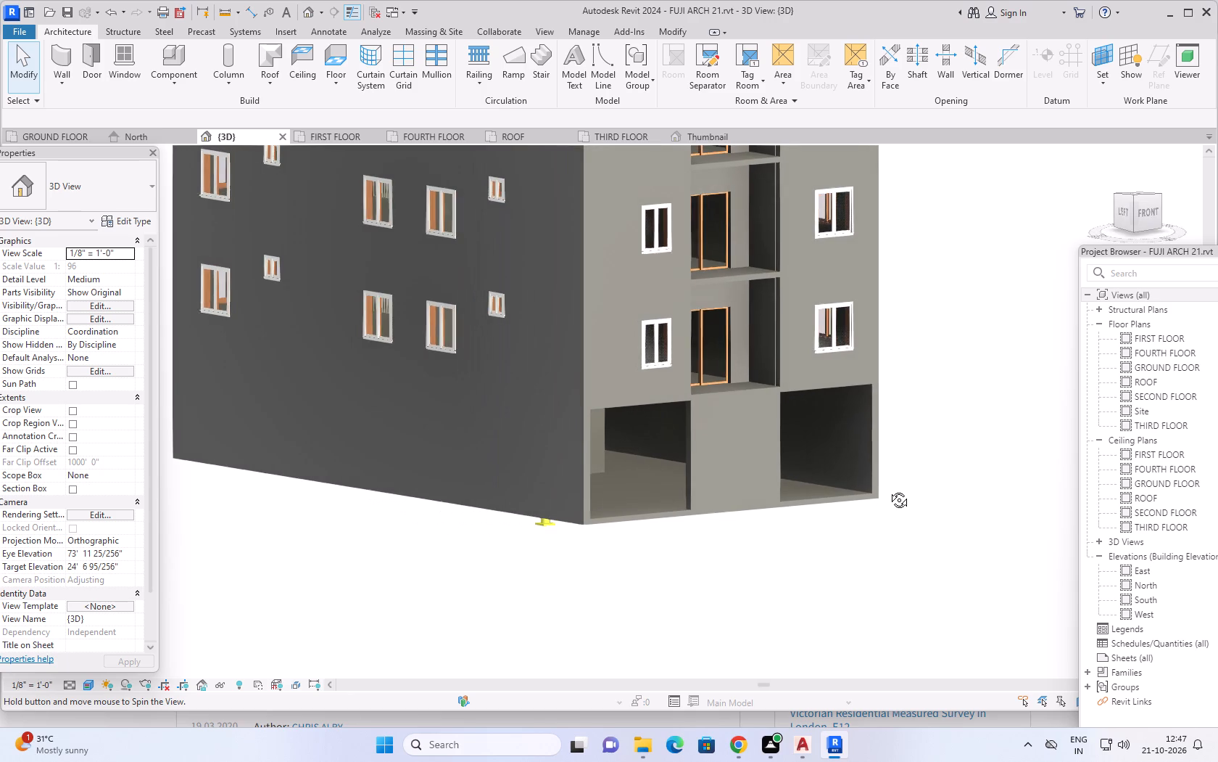
middle_click_drag(888, 489, 861, 507, "shift")
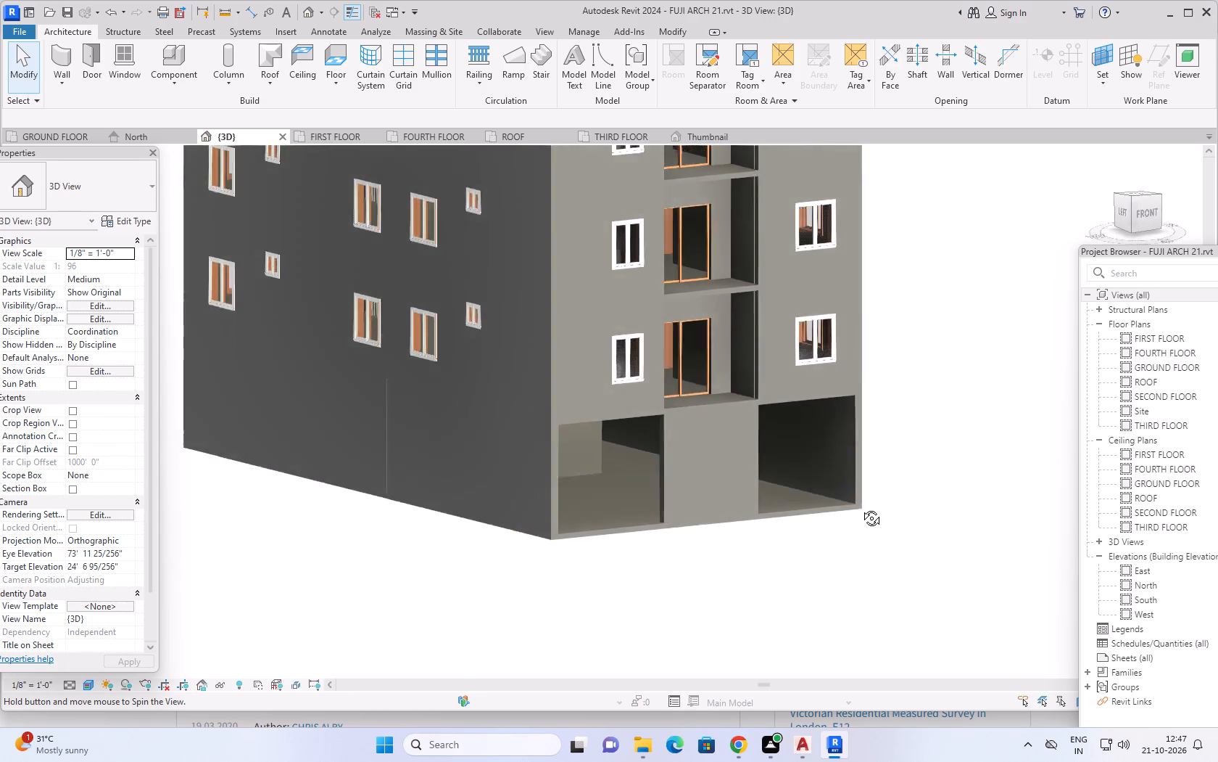
middle_click_drag(861, 507, 819, 501, "shift")
scroll(492, 506, "up", 2)
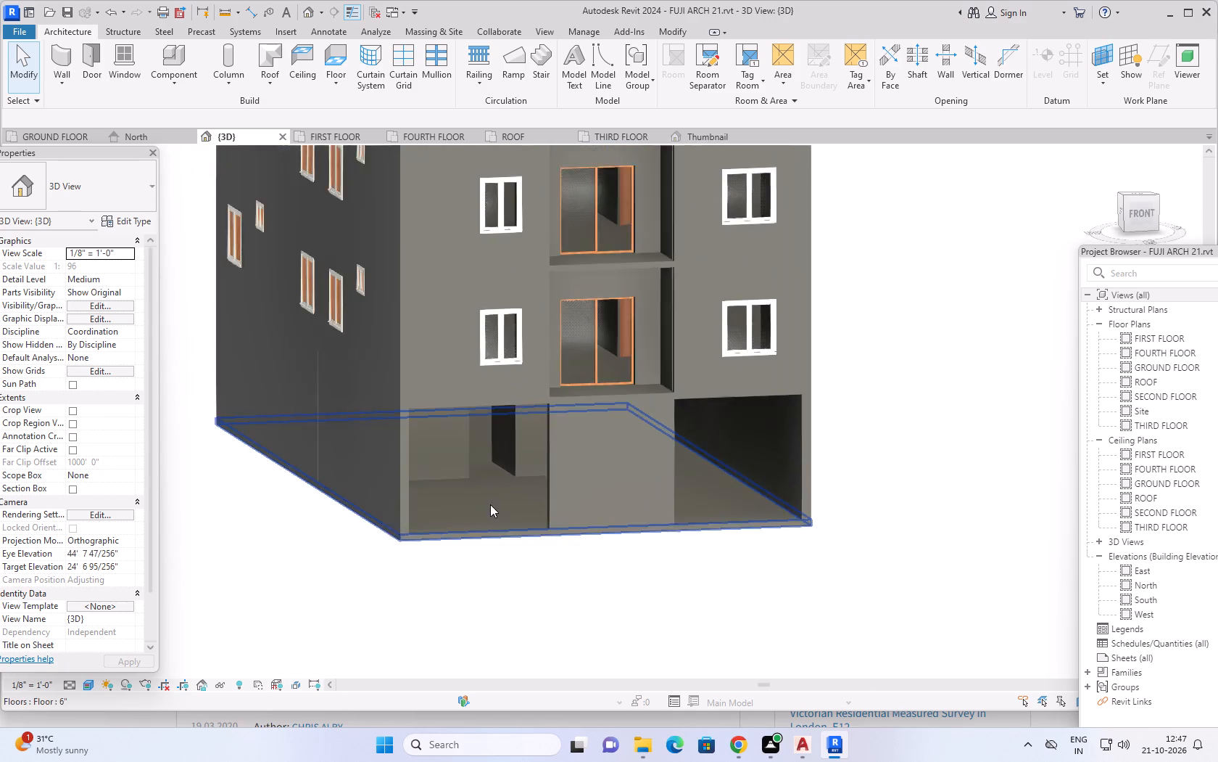
scroll(490, 504, "up", 2)
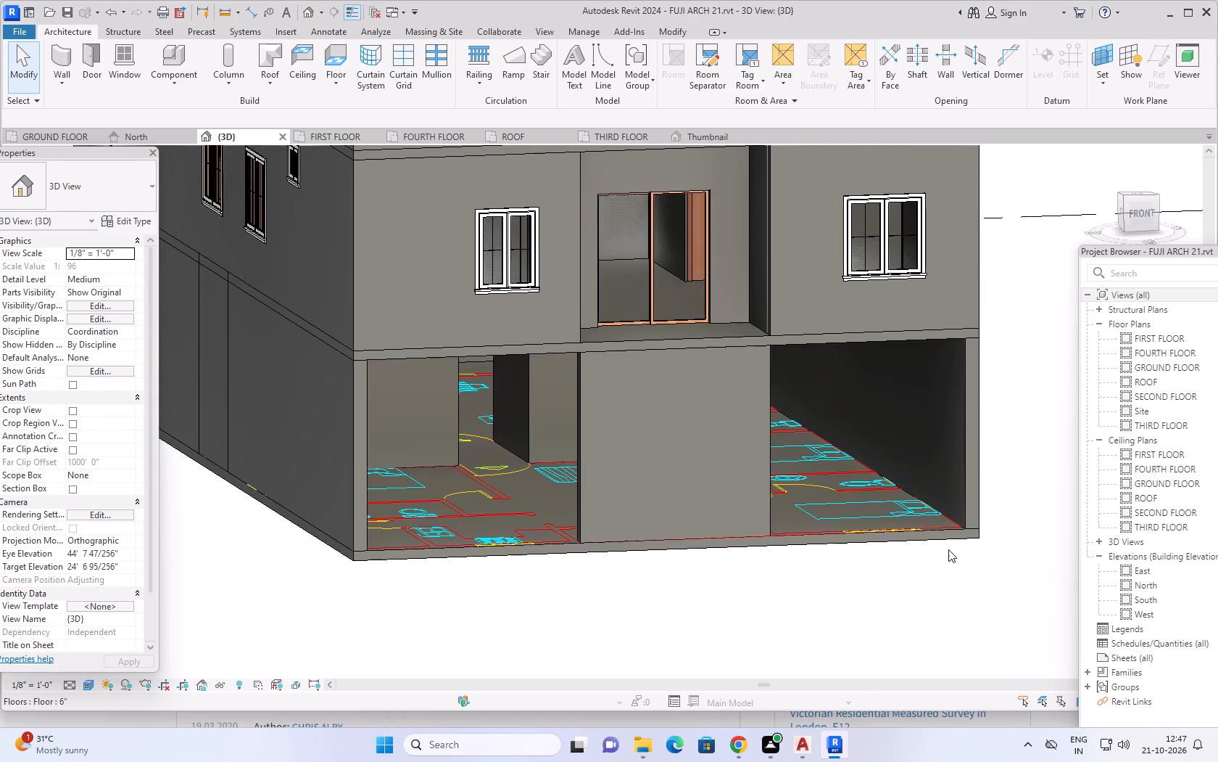
Inspect the lift's pit base and hydraulic cylinder beneath the ground-floor slab from the front and from below.
middle_click_drag(931, 614, 910, 573, "shift")
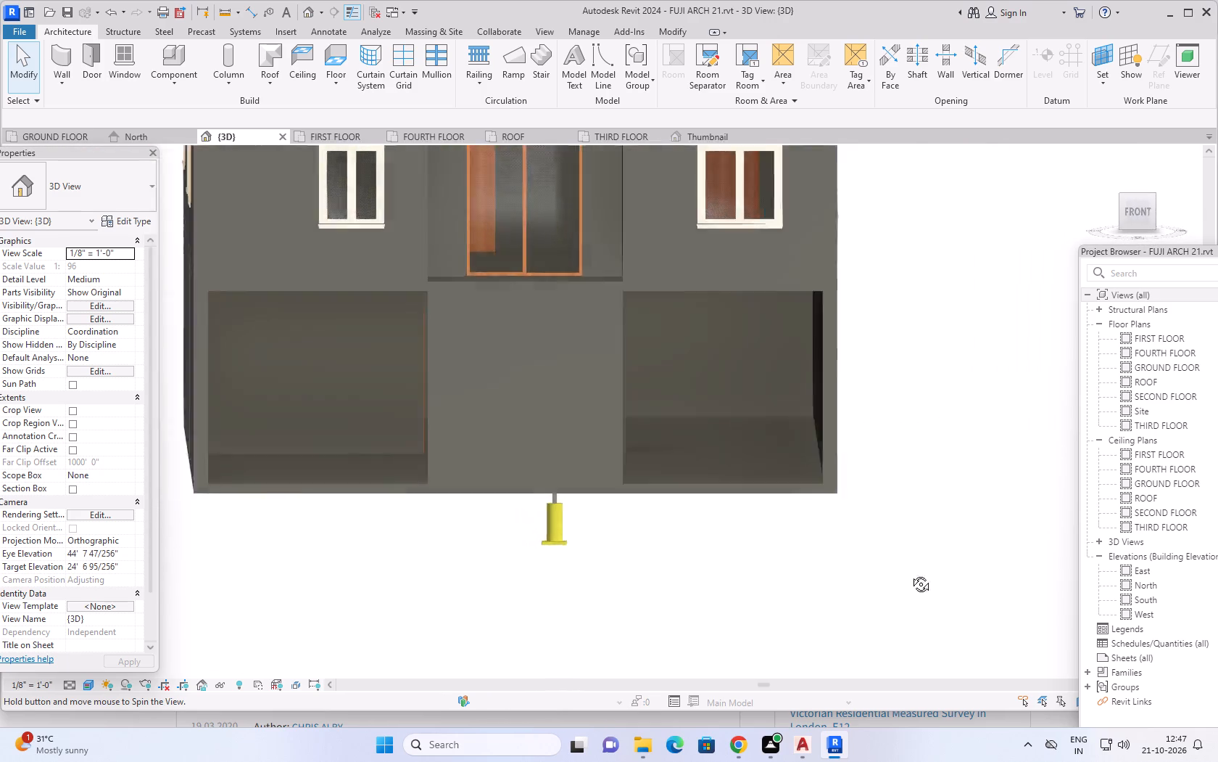
middle_click_drag(910, 573, 953, 593, "shift")
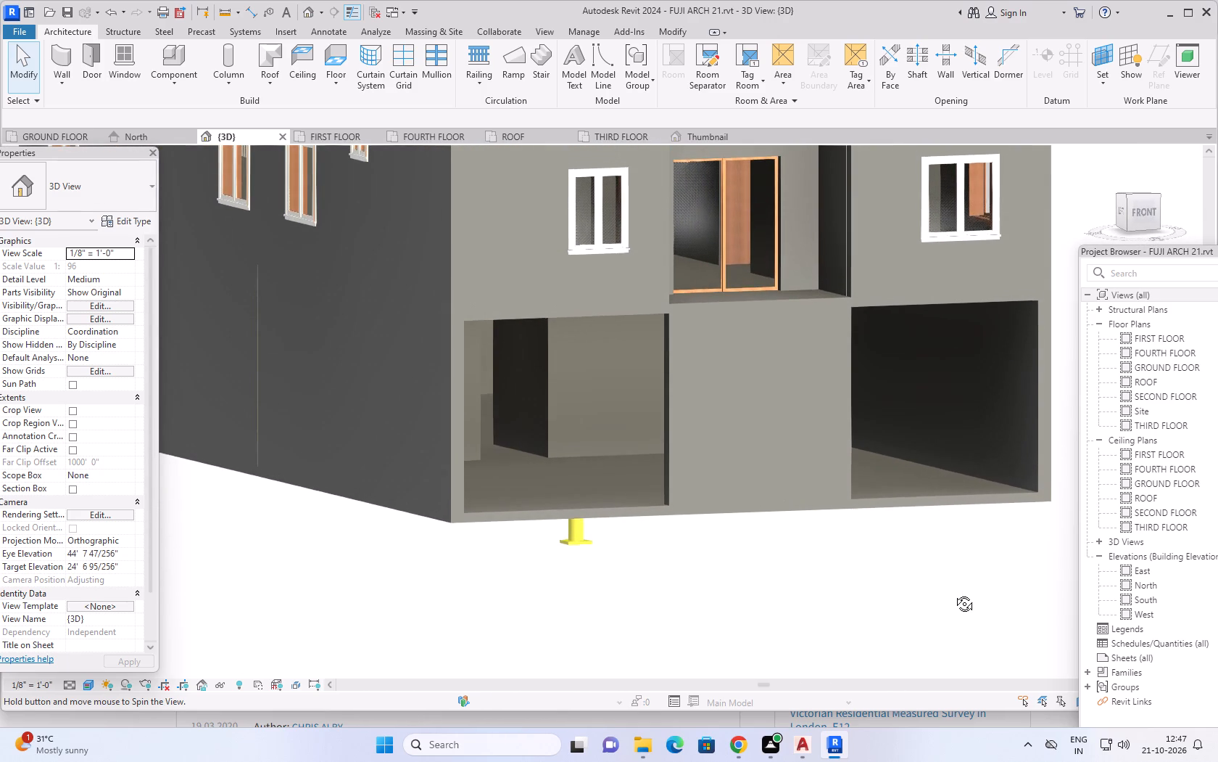
middle_click_drag(953, 593, 954, 566, "shift")
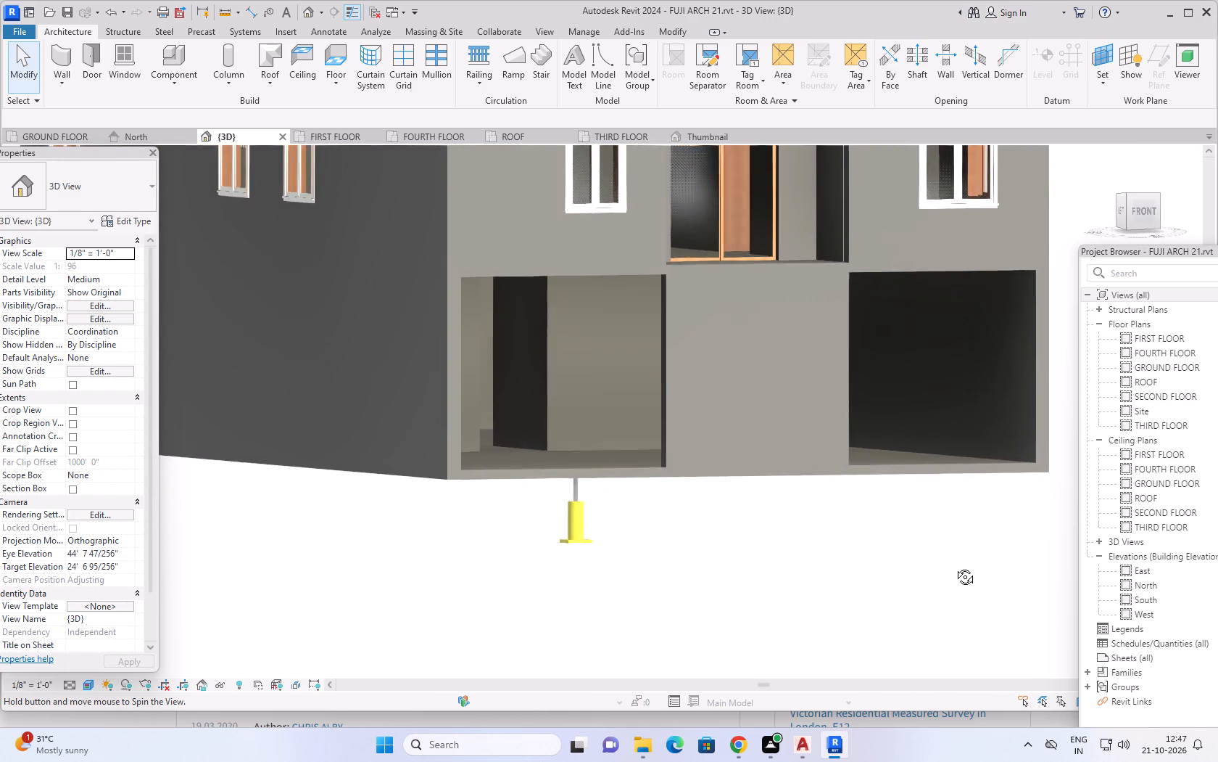
middle_click_drag(954, 566, 978, 536, "shift")
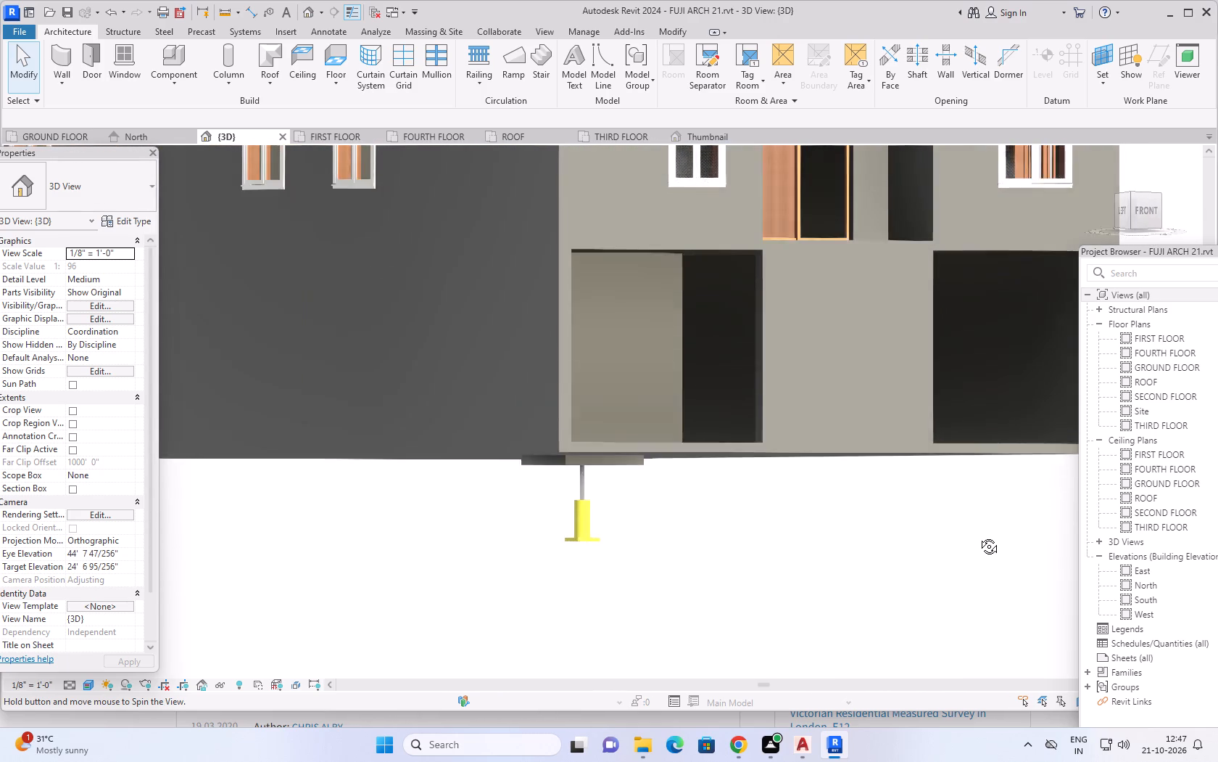
middle_click_drag(978, 536, 1034, 504, "shift")
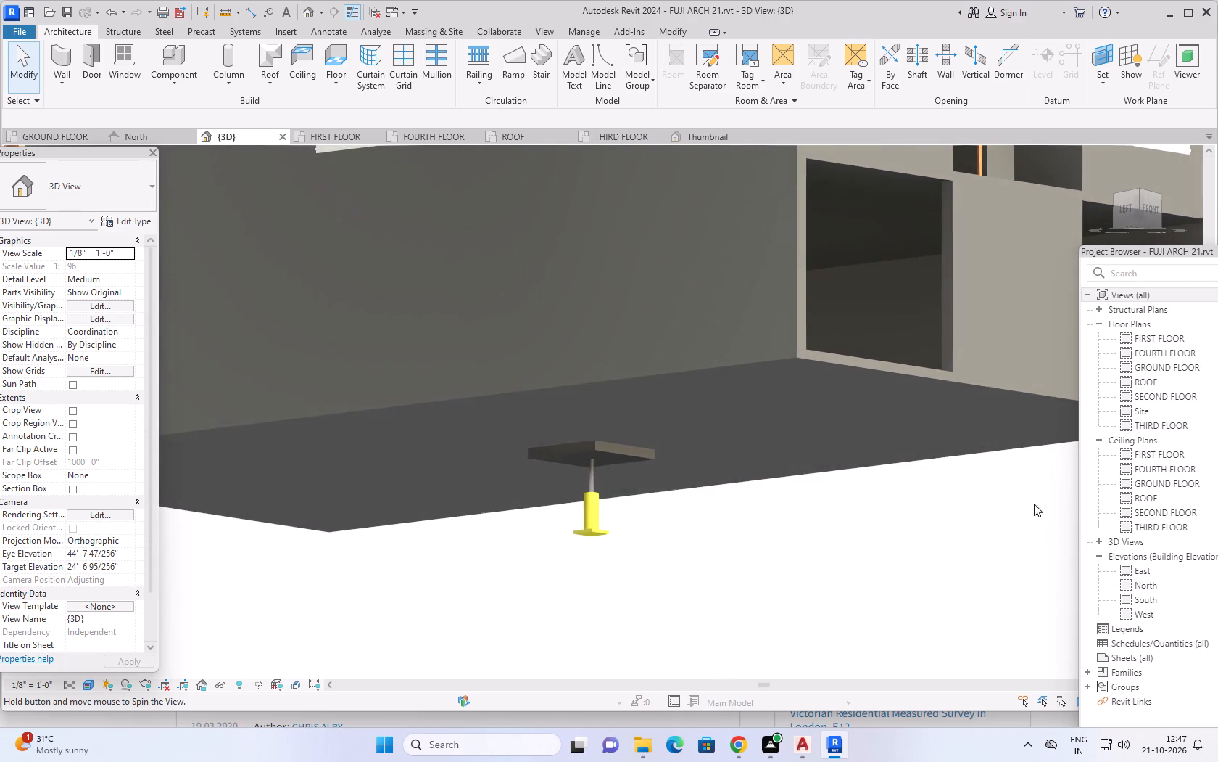
scroll(829, 587, "down", 1, "shift")
middle_click_drag(829, 587, 761, 652, "shift")
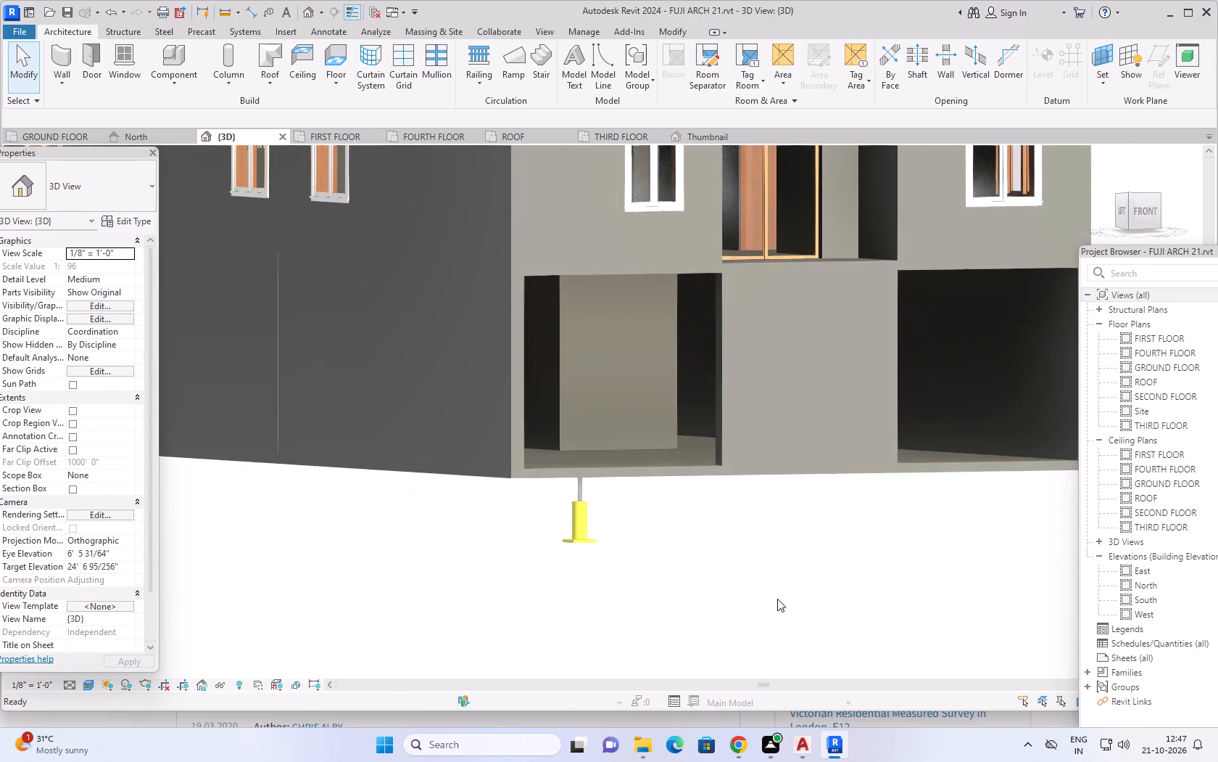
middle_click_drag(781, 589, 772, 633, "shift")
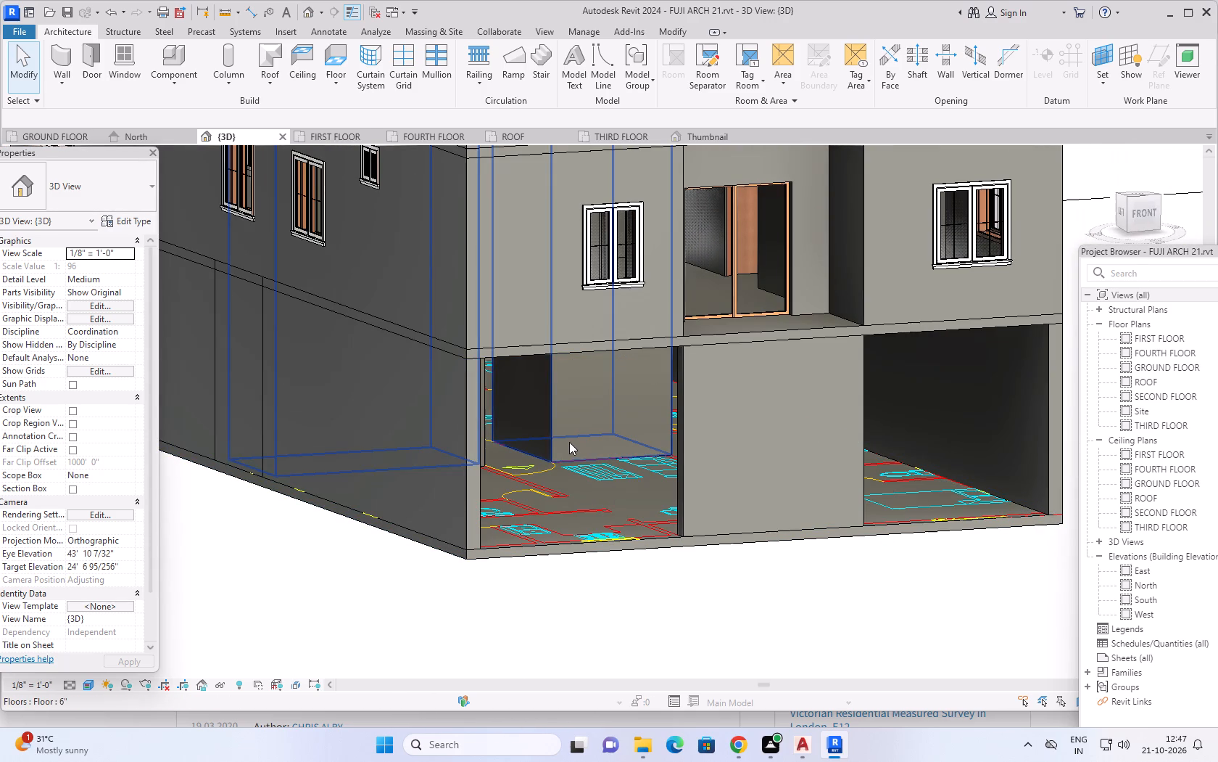
Review the shaft opening and the front ground-floor bays in 3D, and return to the GROUND FLOOR plan.
key("Escape")
key("Escape")
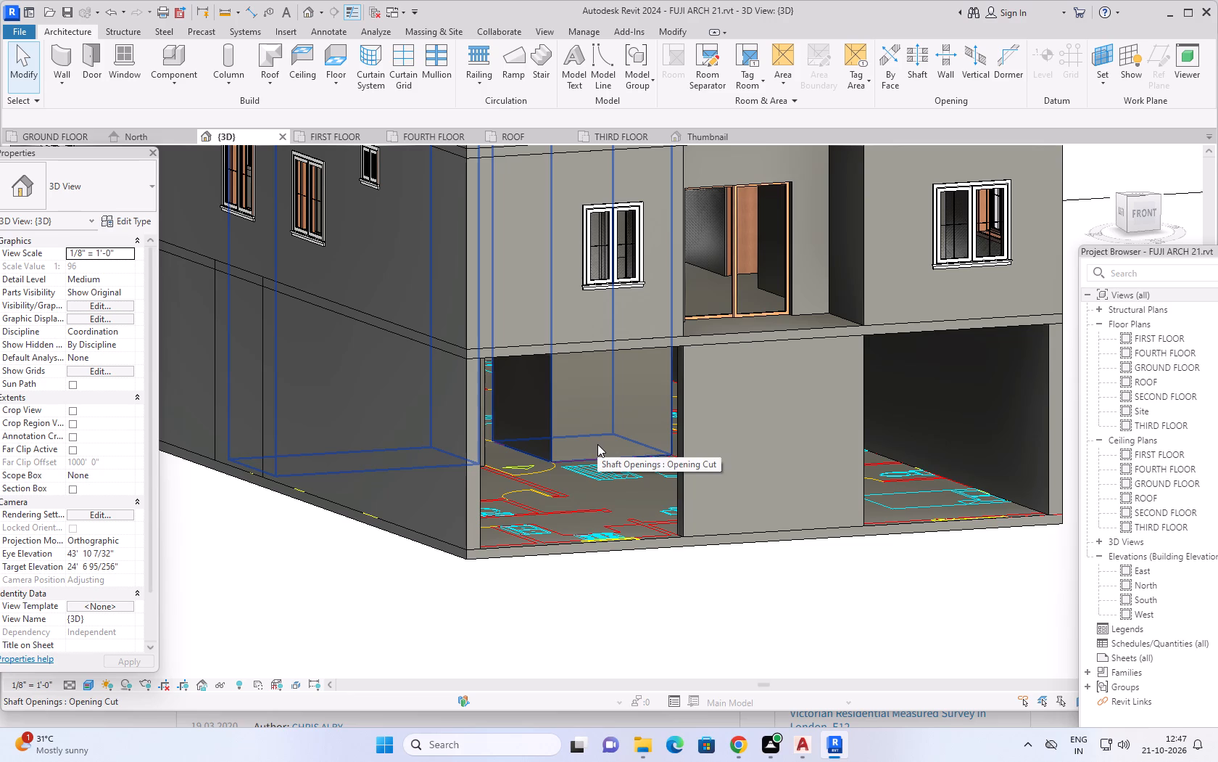
scroll(668, 602, "down", 3)
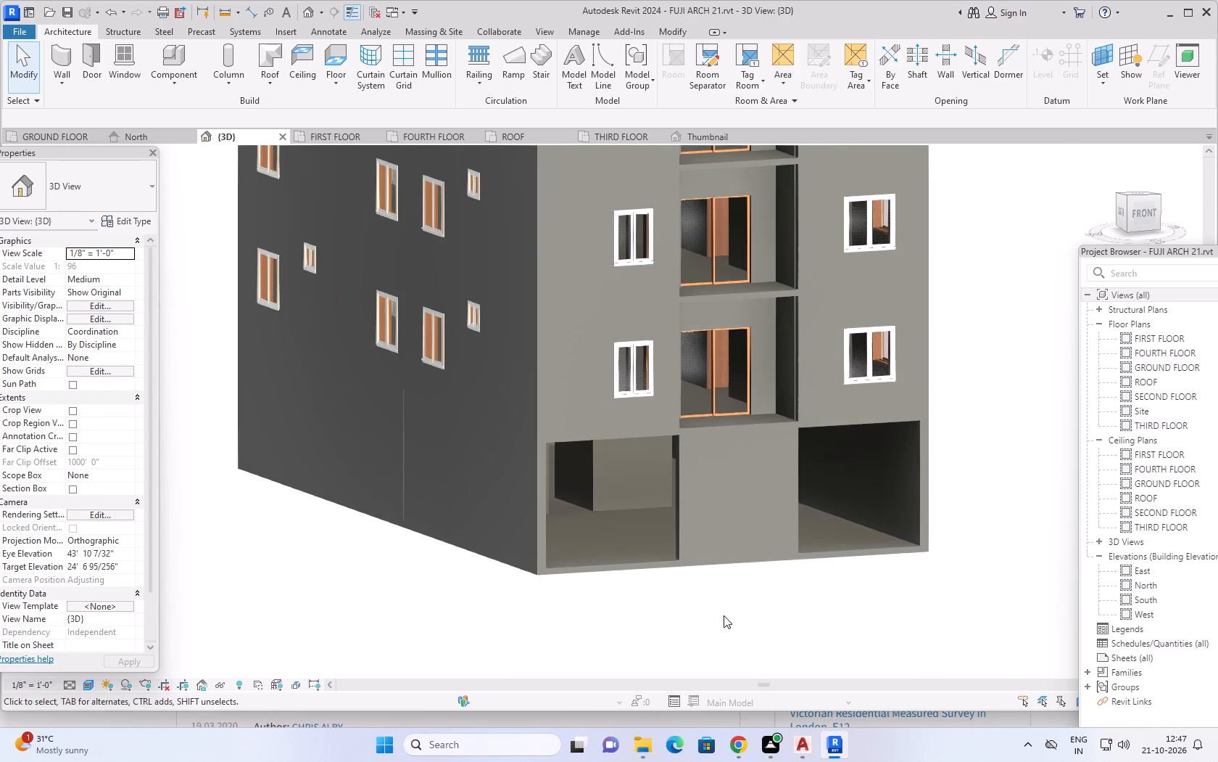
middle_click_drag(723, 615, 674, 561)
middle_click_drag(692, 565, 688, 608)
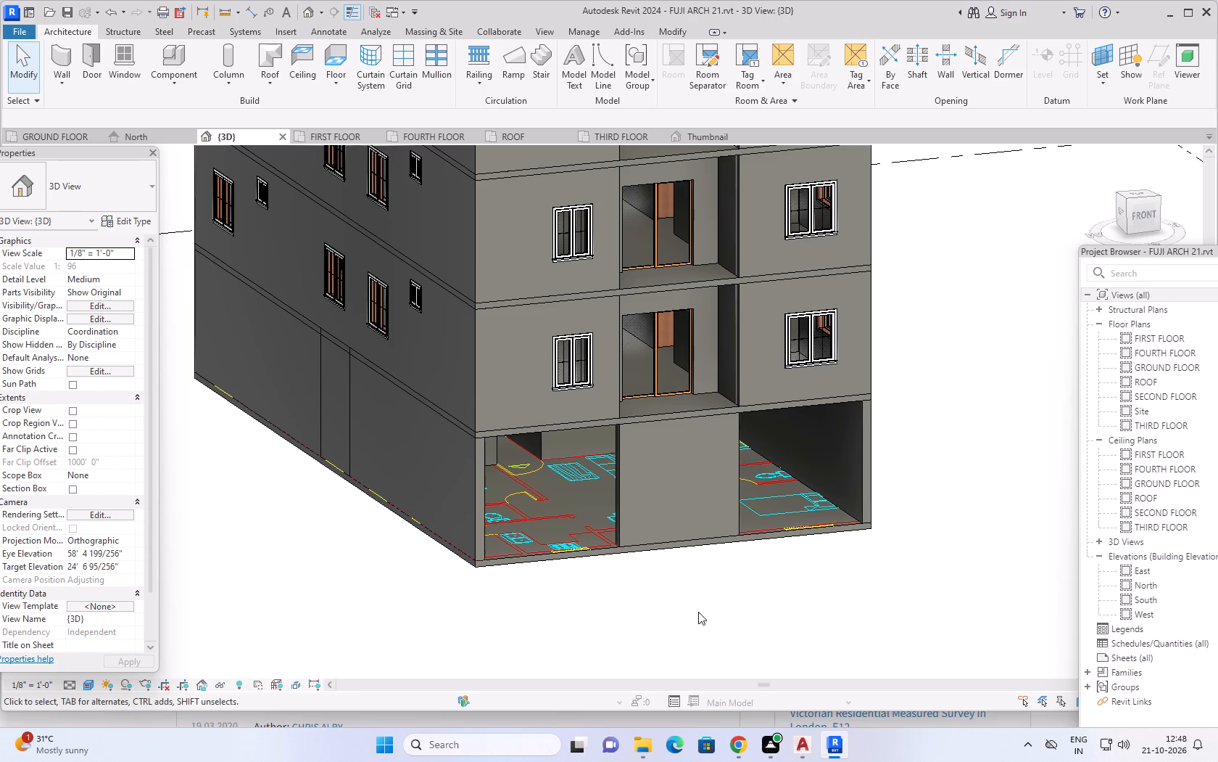
middle_click_drag(775, 639, 717, 644)
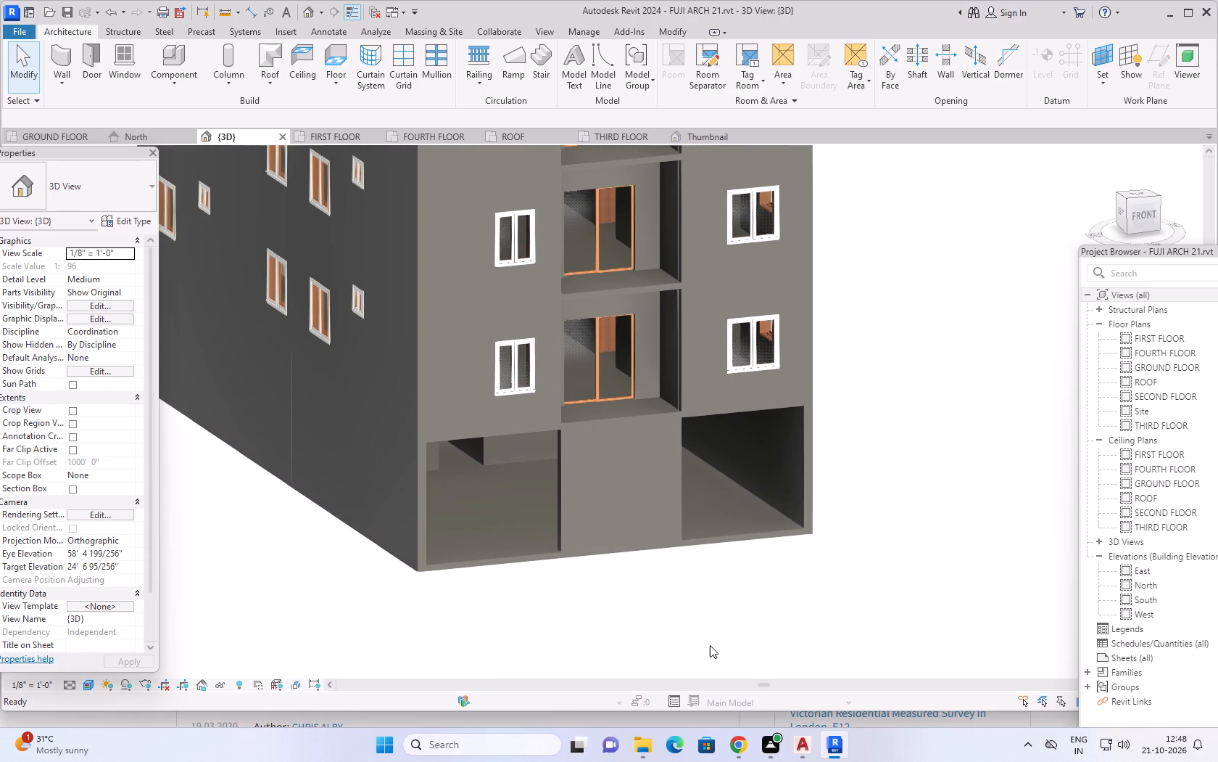
left_click(36, 136)
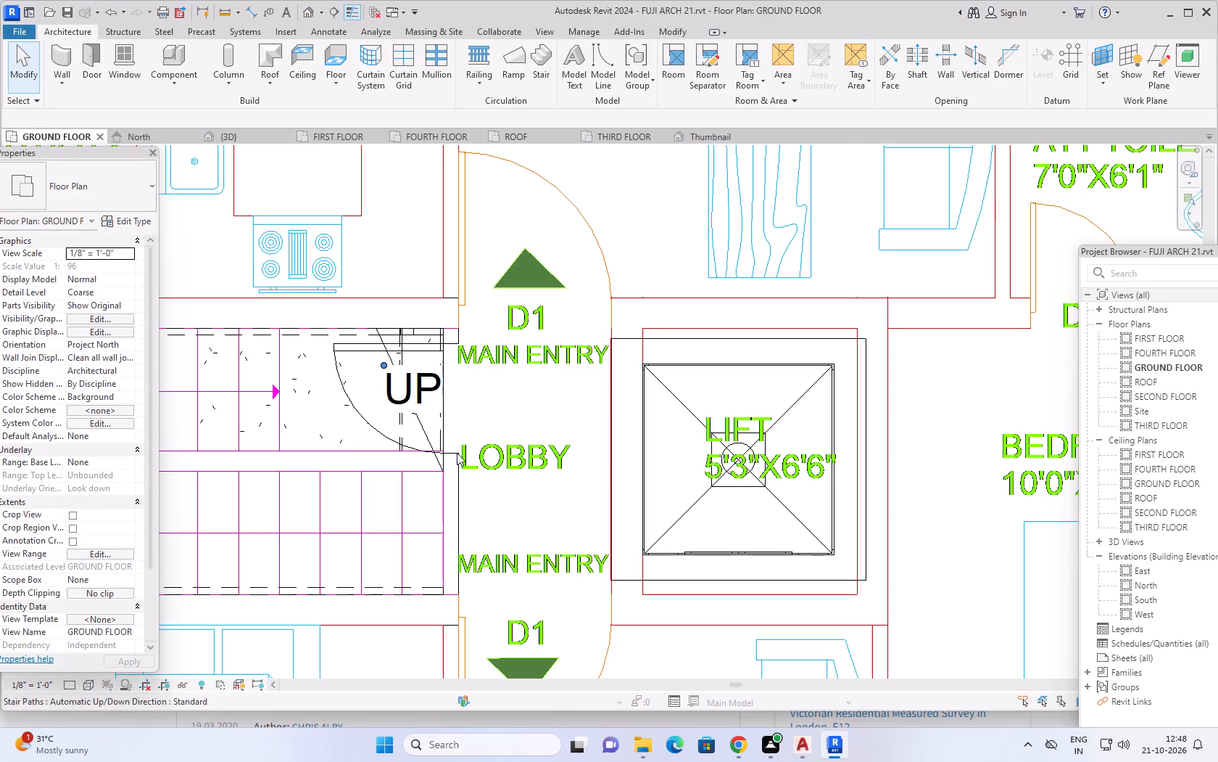
Delete the 9" wall that closes the lift shaft on the lobby side.
left_click(628, 319)
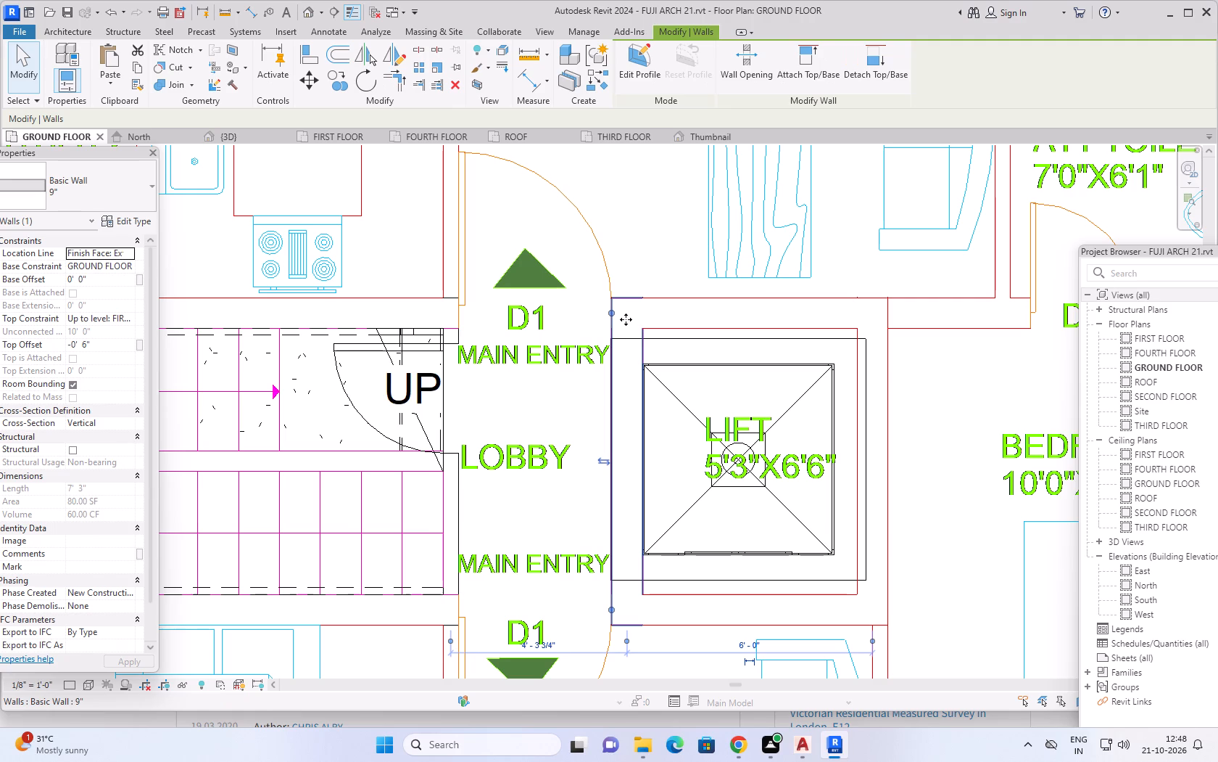
key("Delete")
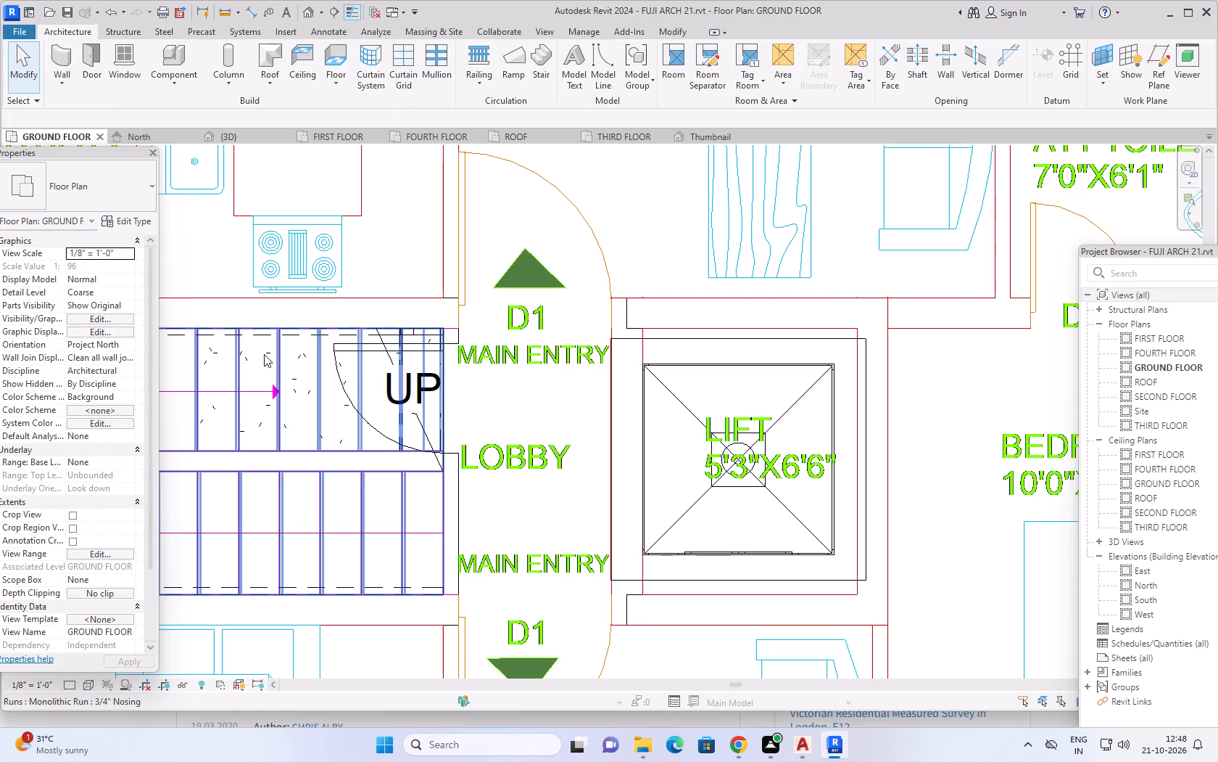
Draw a 9" wall about 1'-8" long from the shaft's upper lobby-side corner down to the lift car's upper edge, thickness toward the shaft.
left_click(61, 54)
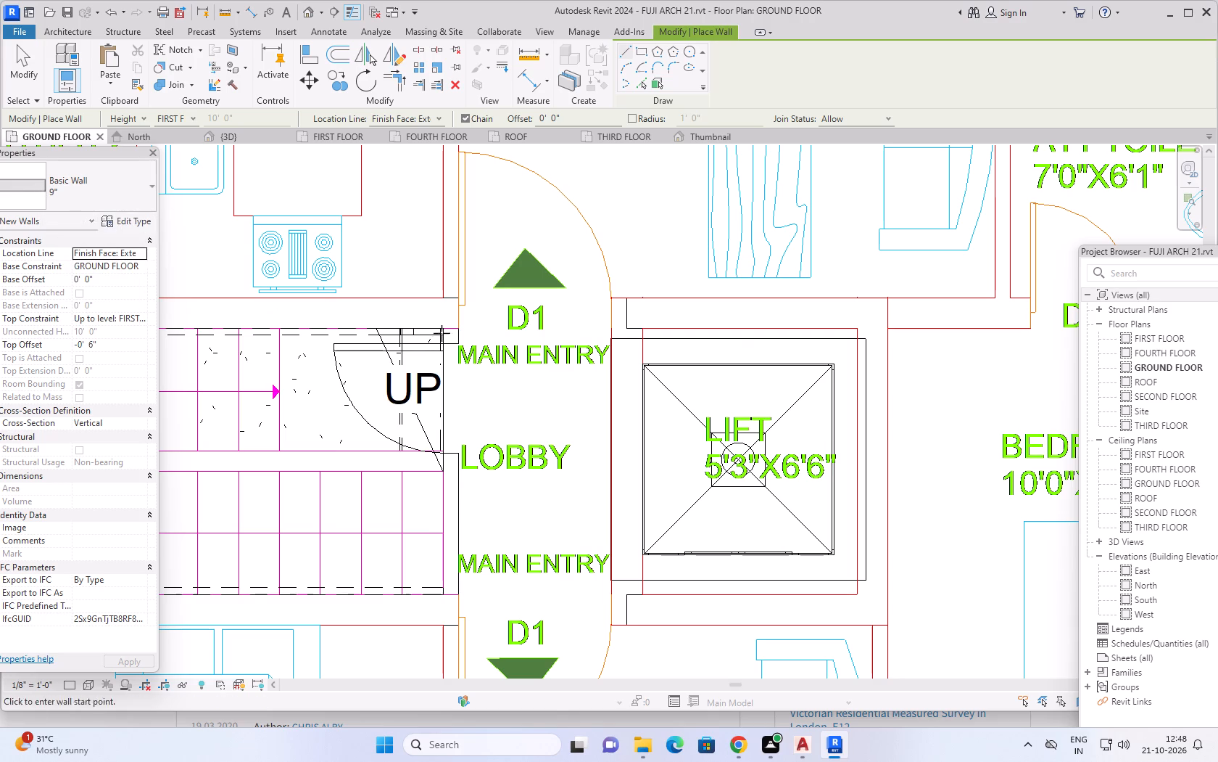
scroll(626, 306, "up", 2)
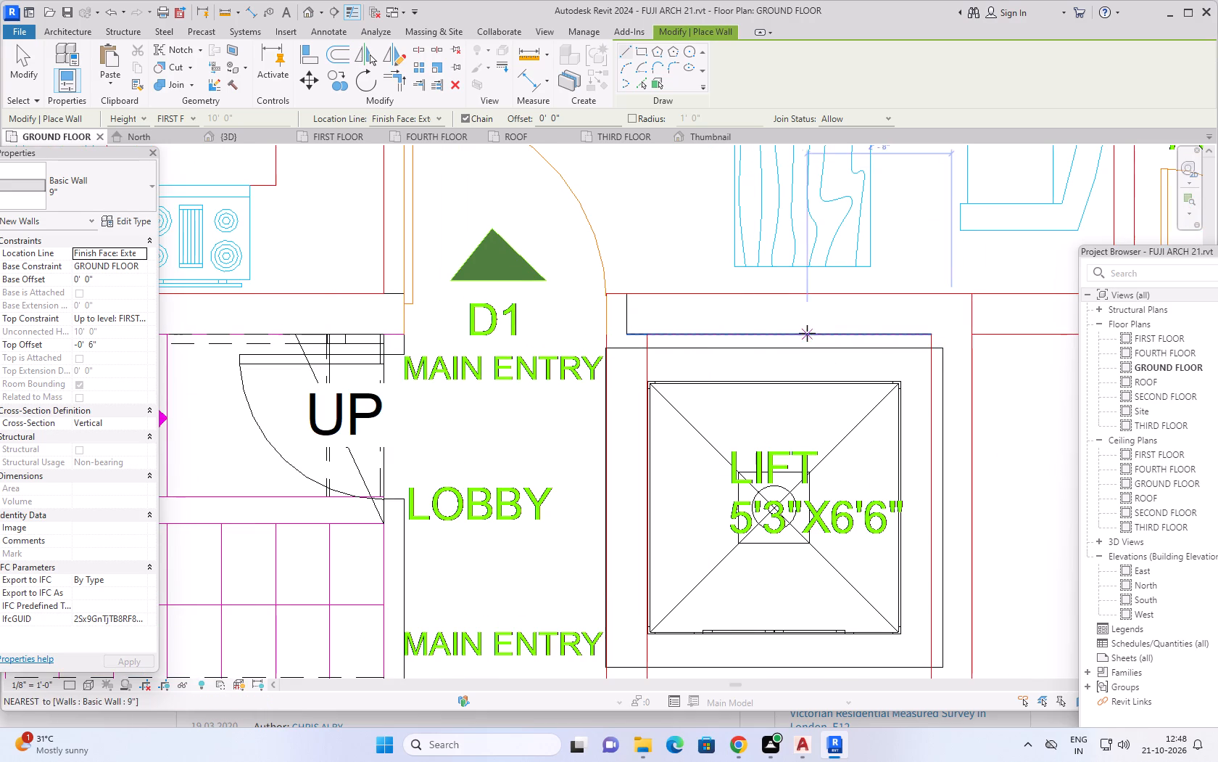
scroll(610, 311, "up", 9)
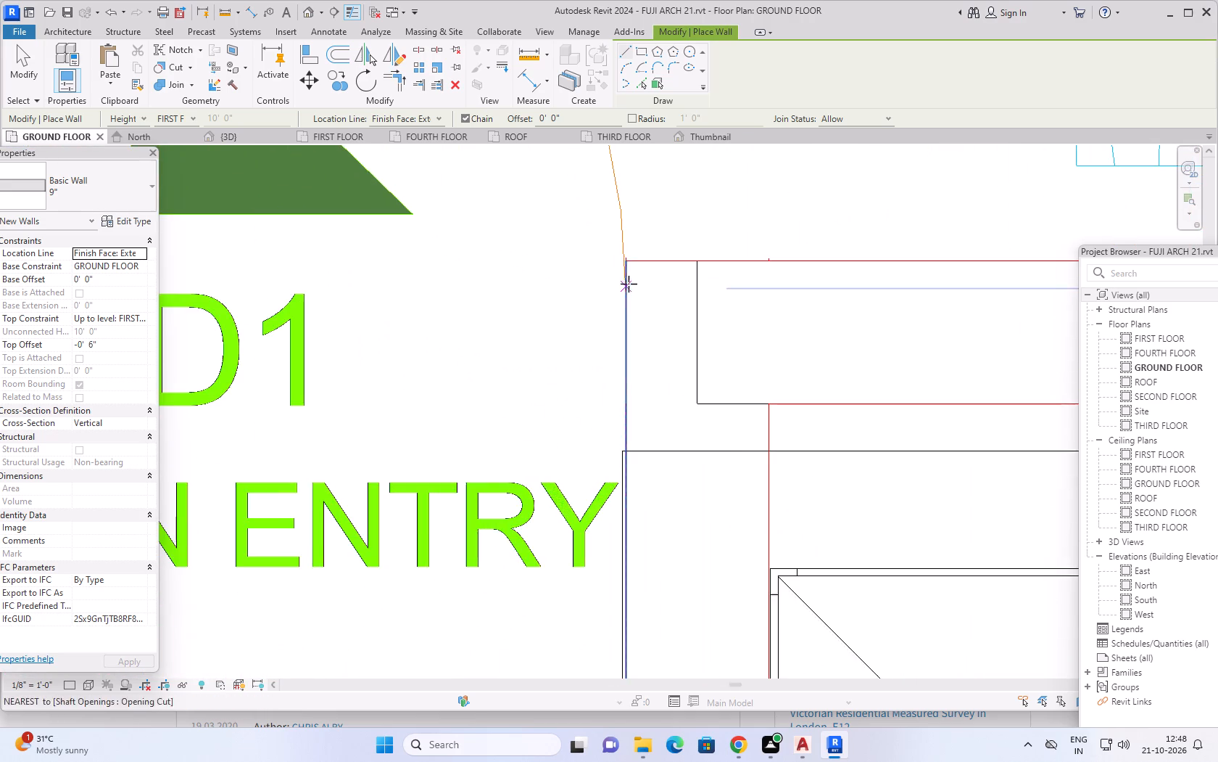
scroll(637, 280, "up", 12)
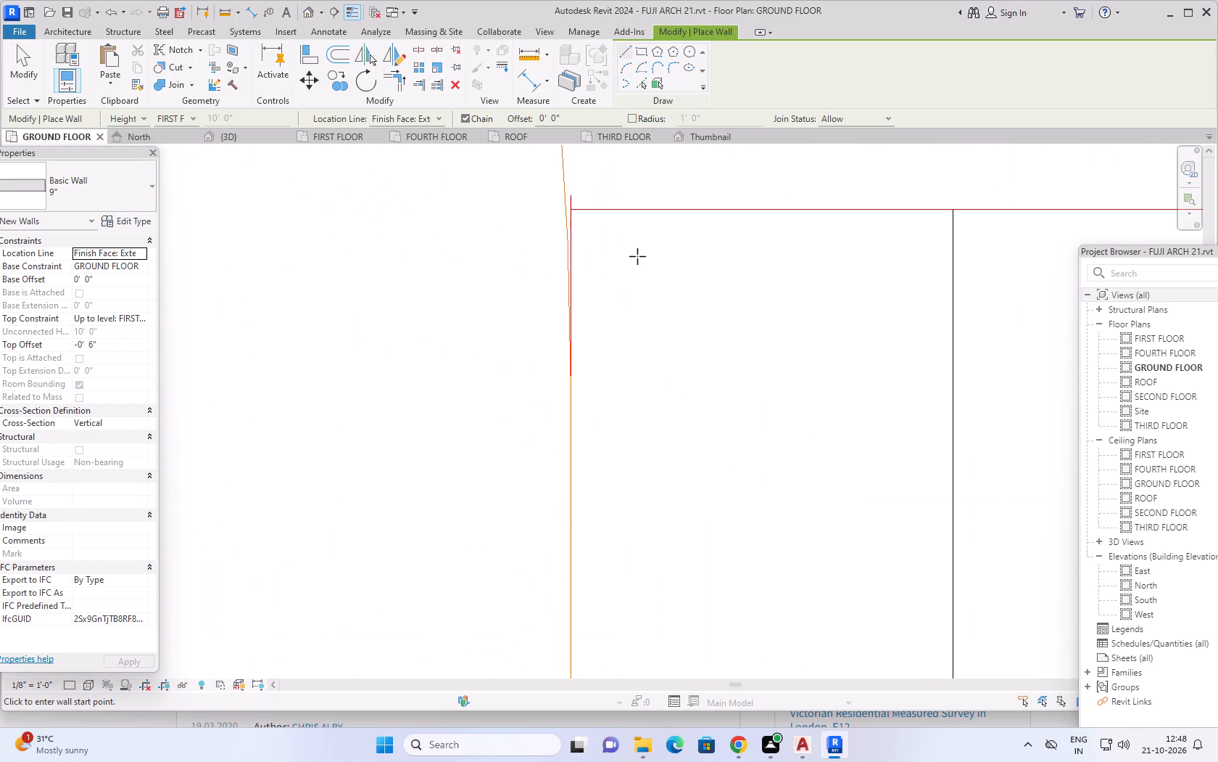
scroll(637, 256, "up", 2)
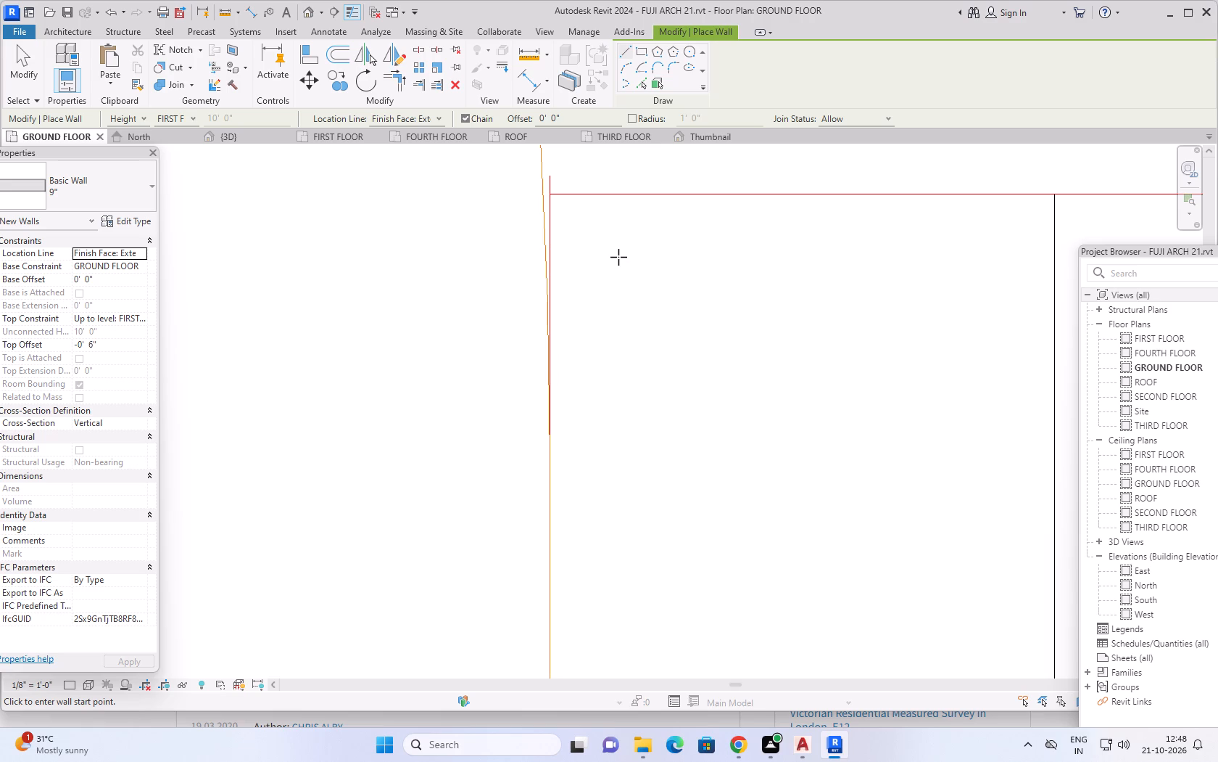
scroll(611, 251, "up", 3)
left_click(523, 165)
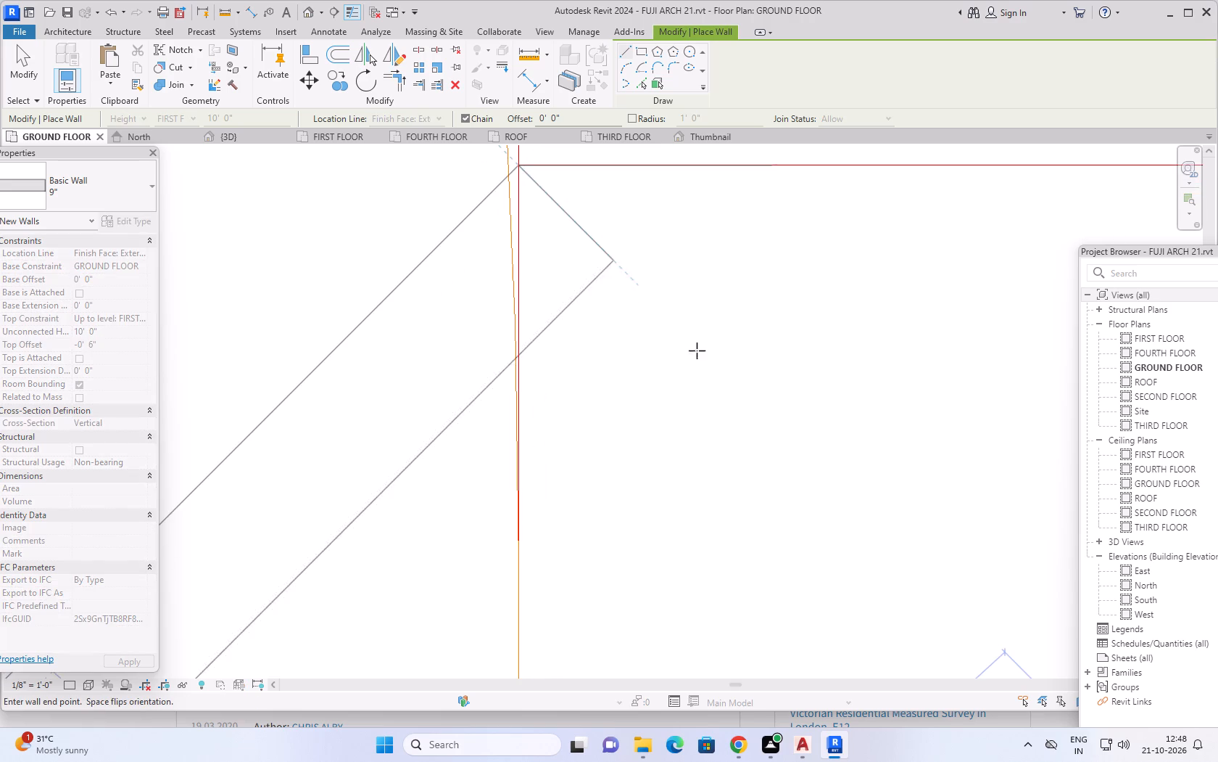
scroll(795, 462, "down", 14)
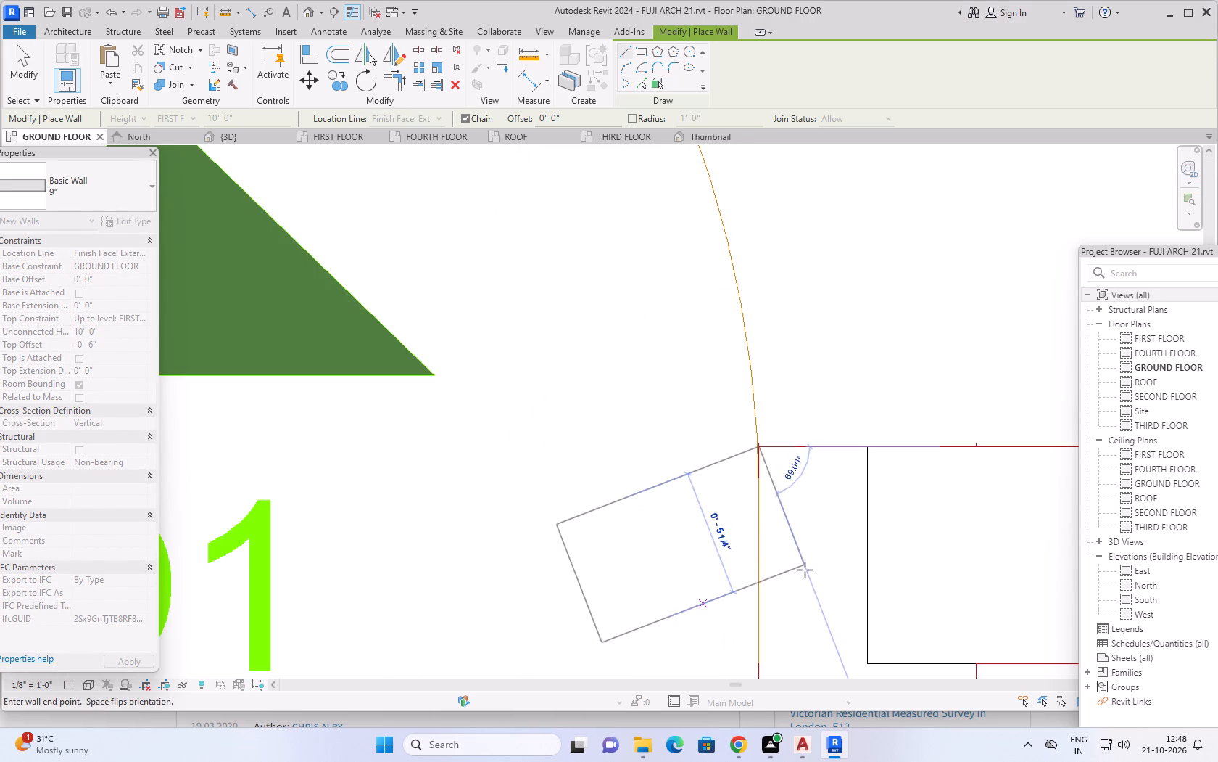
middle_click_drag(803, 570, 682, 300)
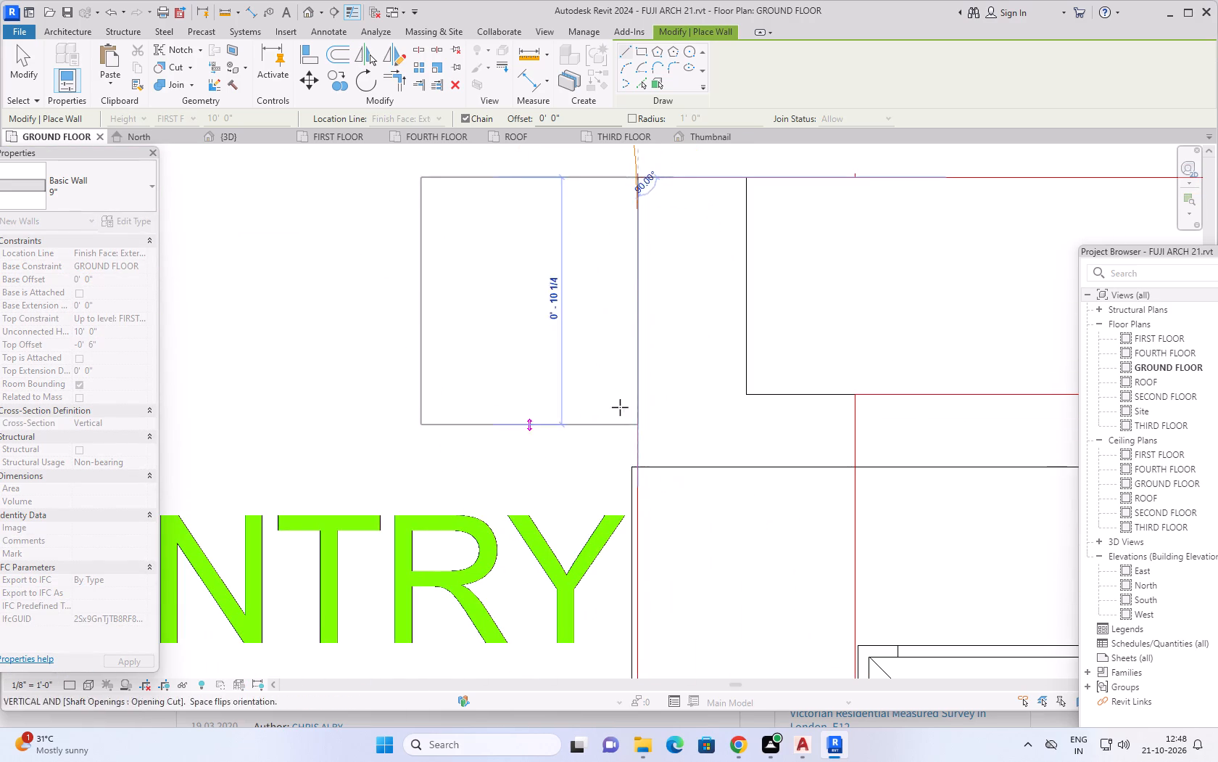
scroll(608, 403, "down", 12)
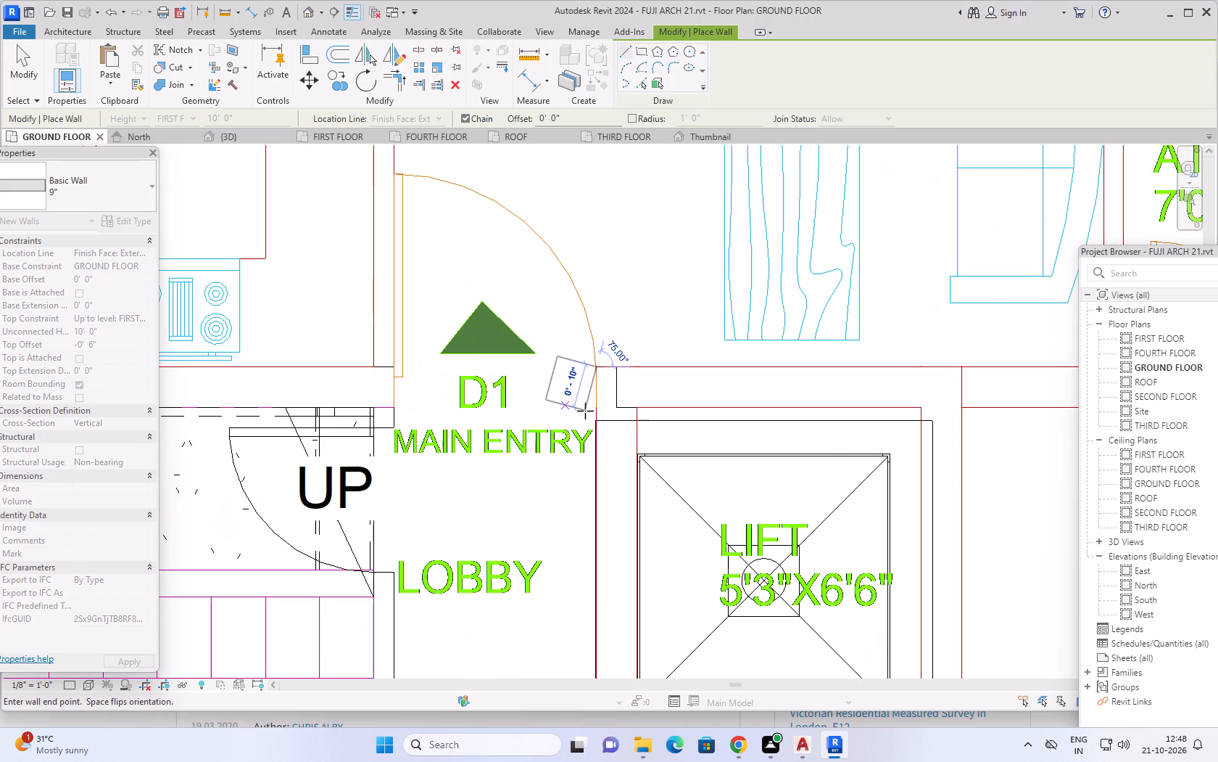
scroll(585, 411, "down", 3)
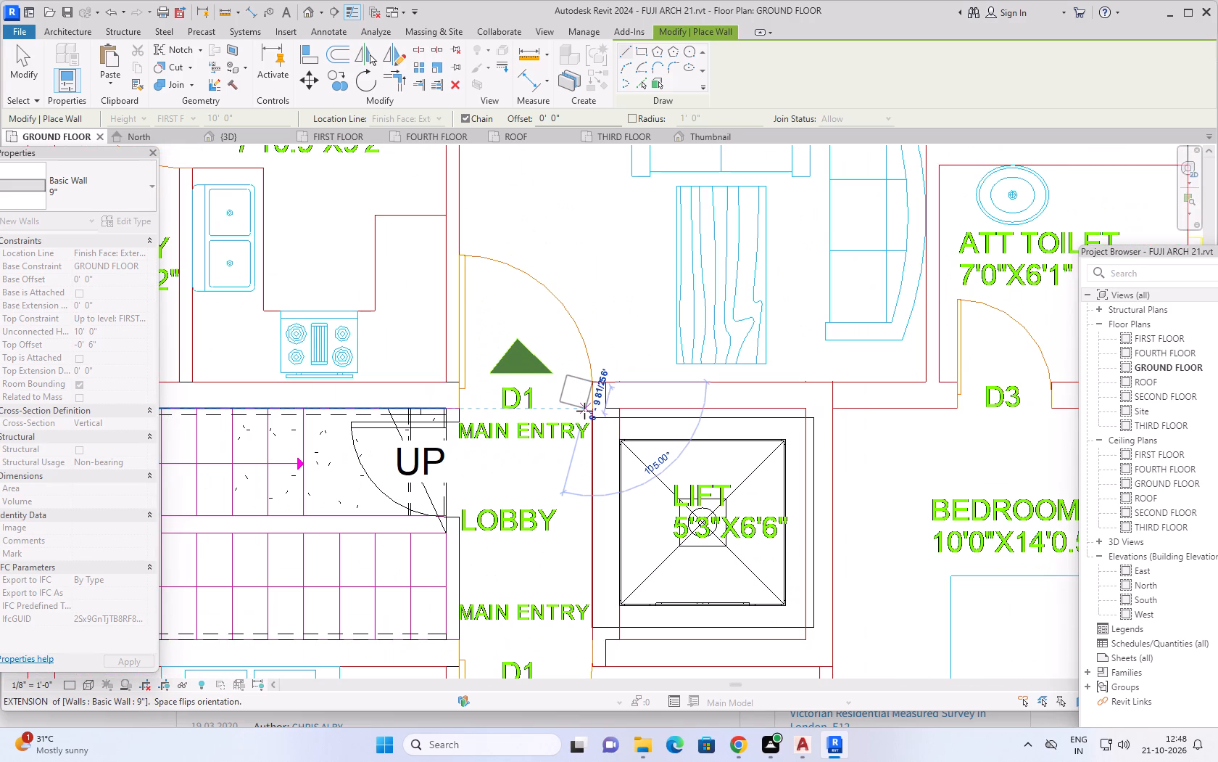
key("space")
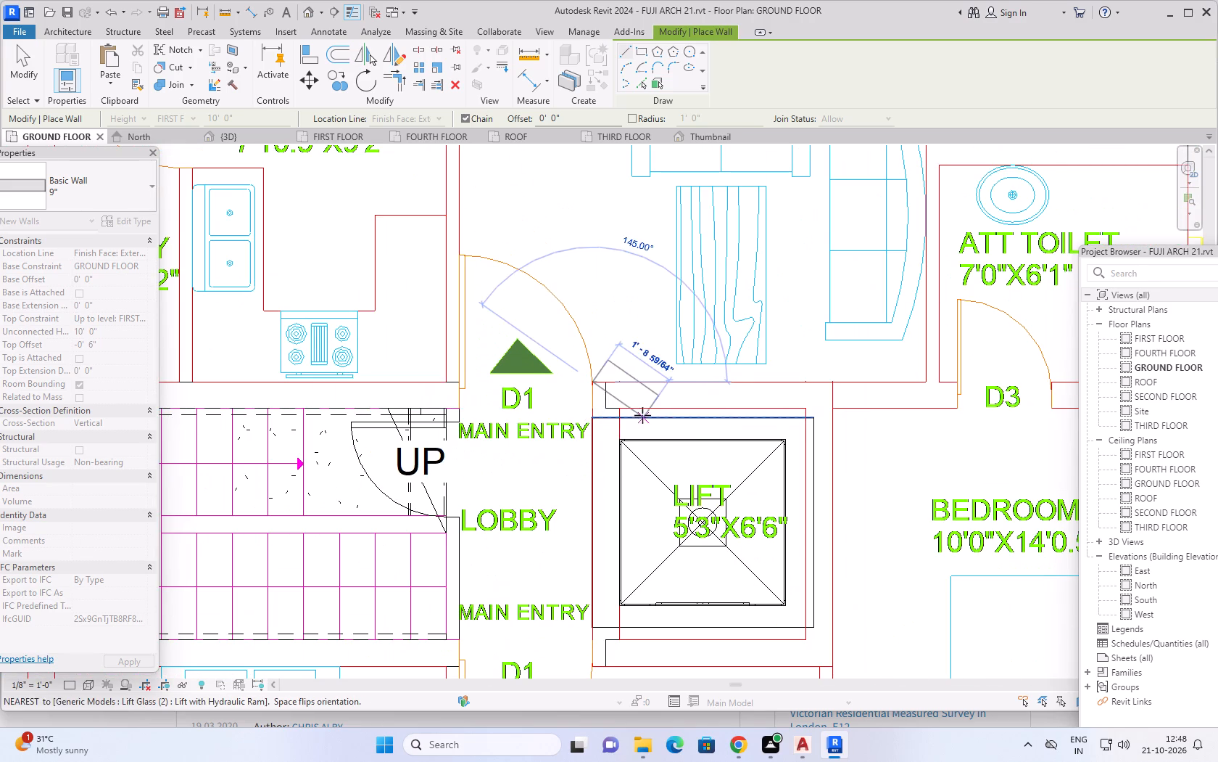
scroll(591, 433, "up", 10)
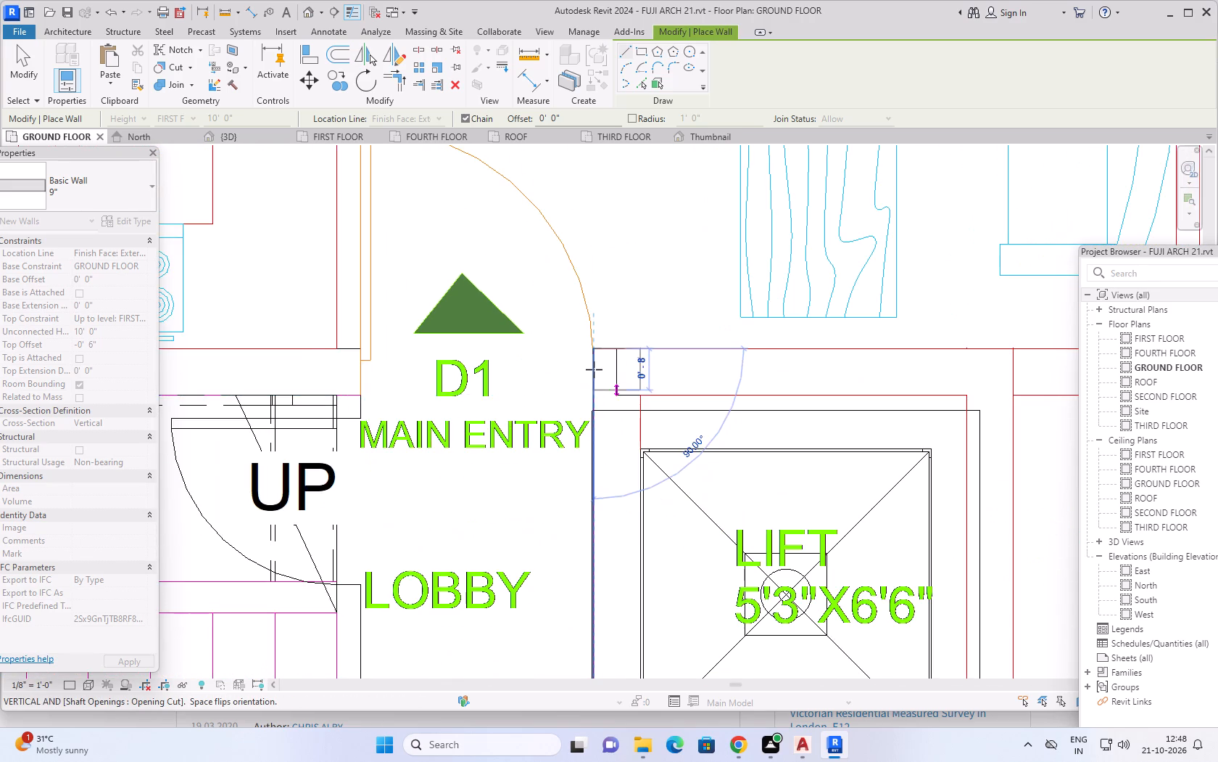
scroll(593, 369, "up", 5)
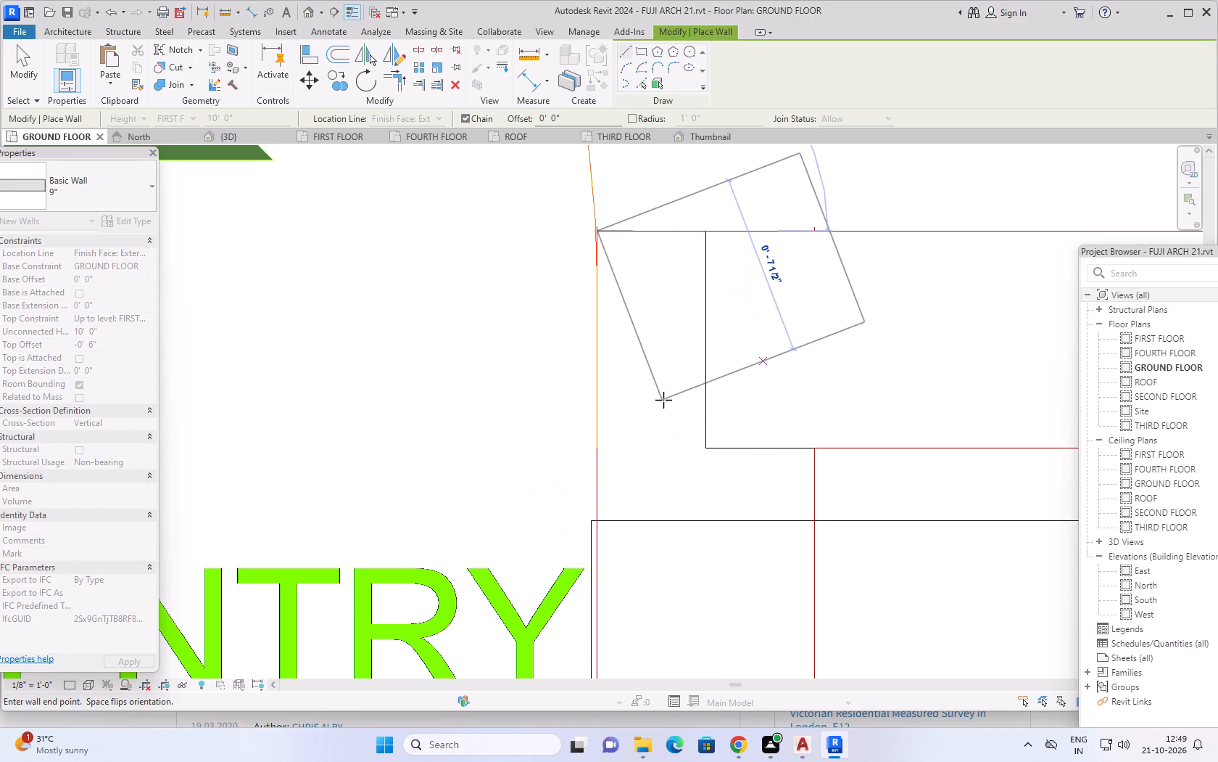
scroll(663, 400, "down", 9)
middle_click_drag(616, 422, 605, 331)
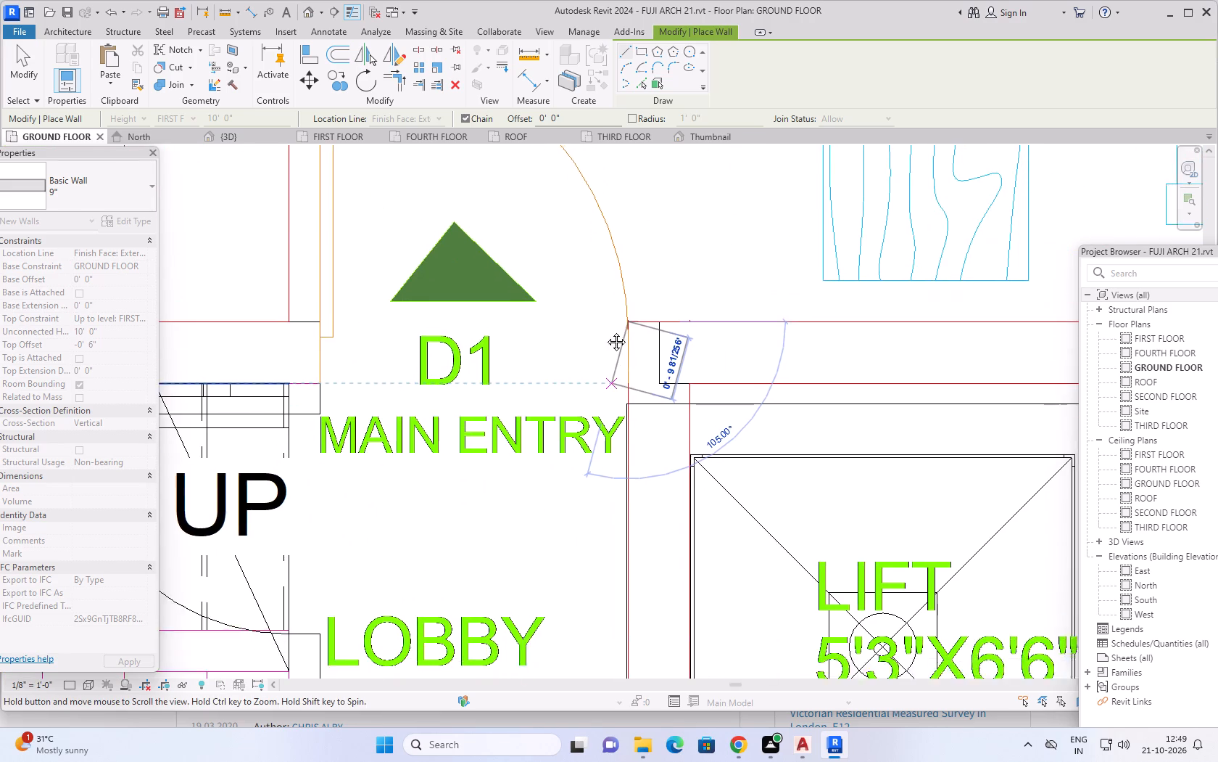
middle_click_drag(605, 331, 608, 202)
scroll(633, 366, "down", 4)
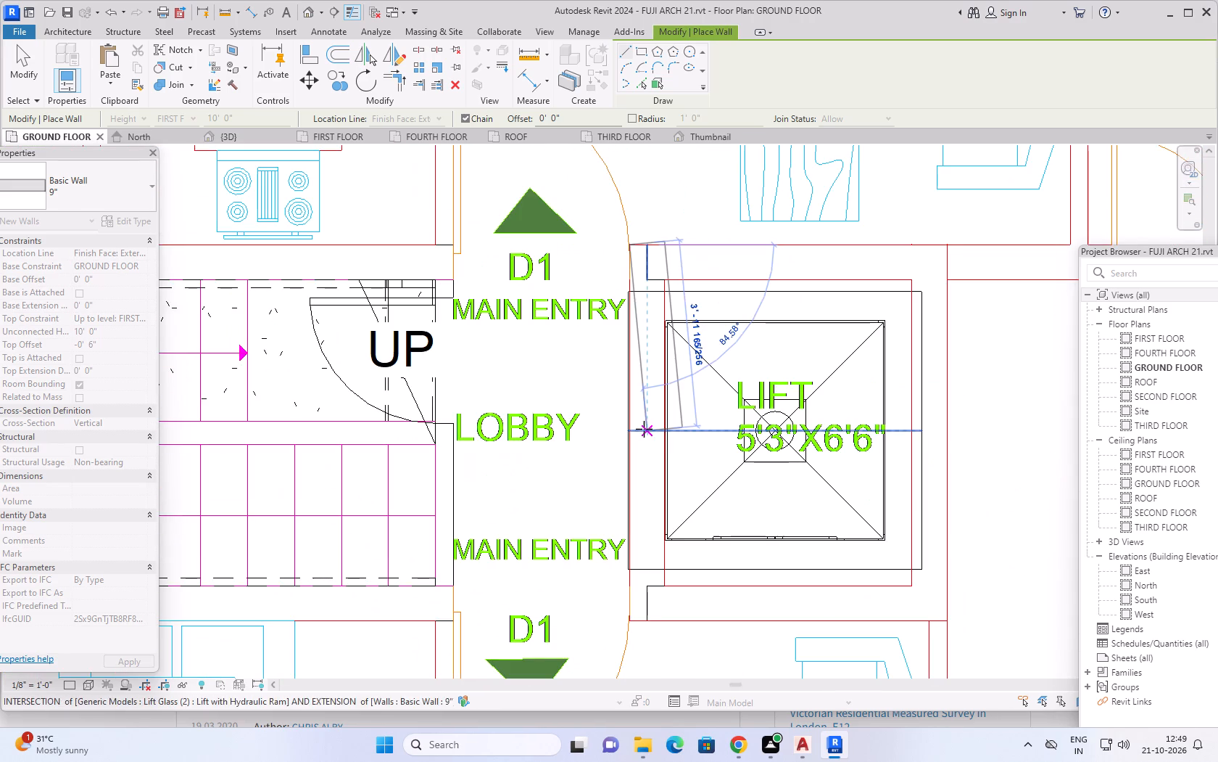
middle_click_drag(644, 429, 632, 302)
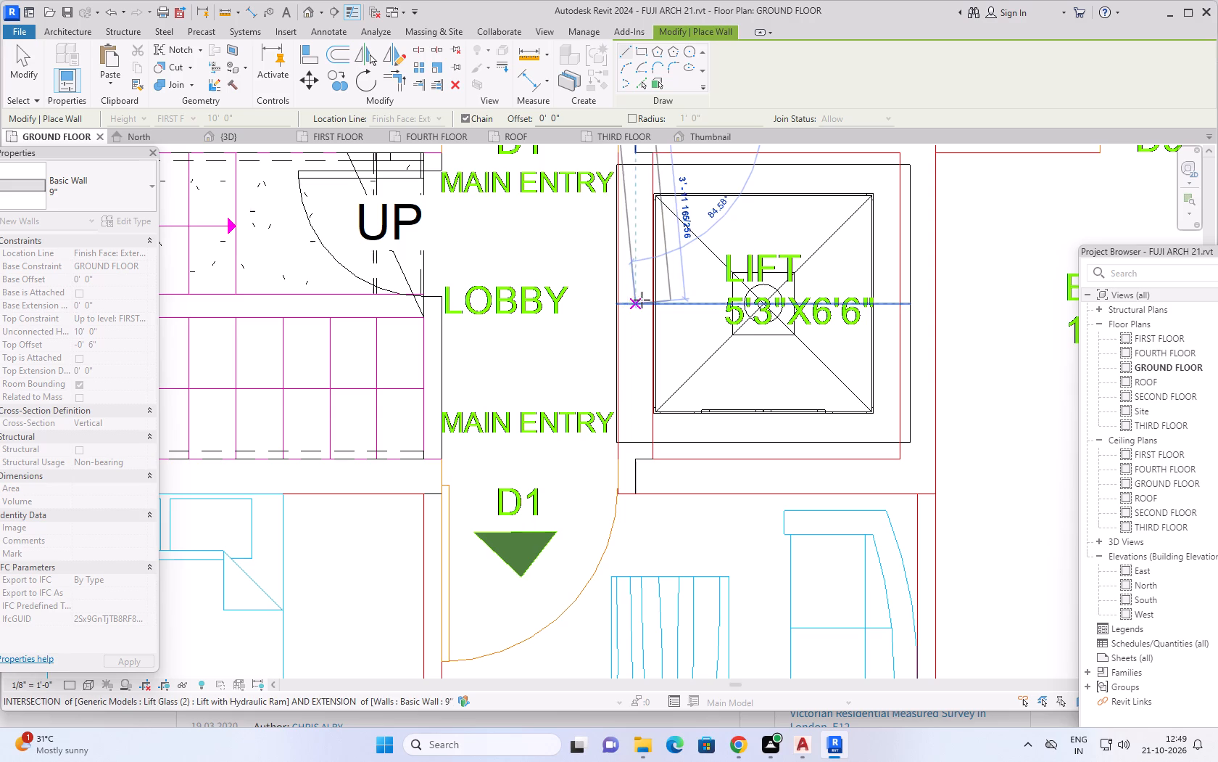
middle_click_drag(643, 298, 616, 499)
scroll(589, 413, "up", 5)
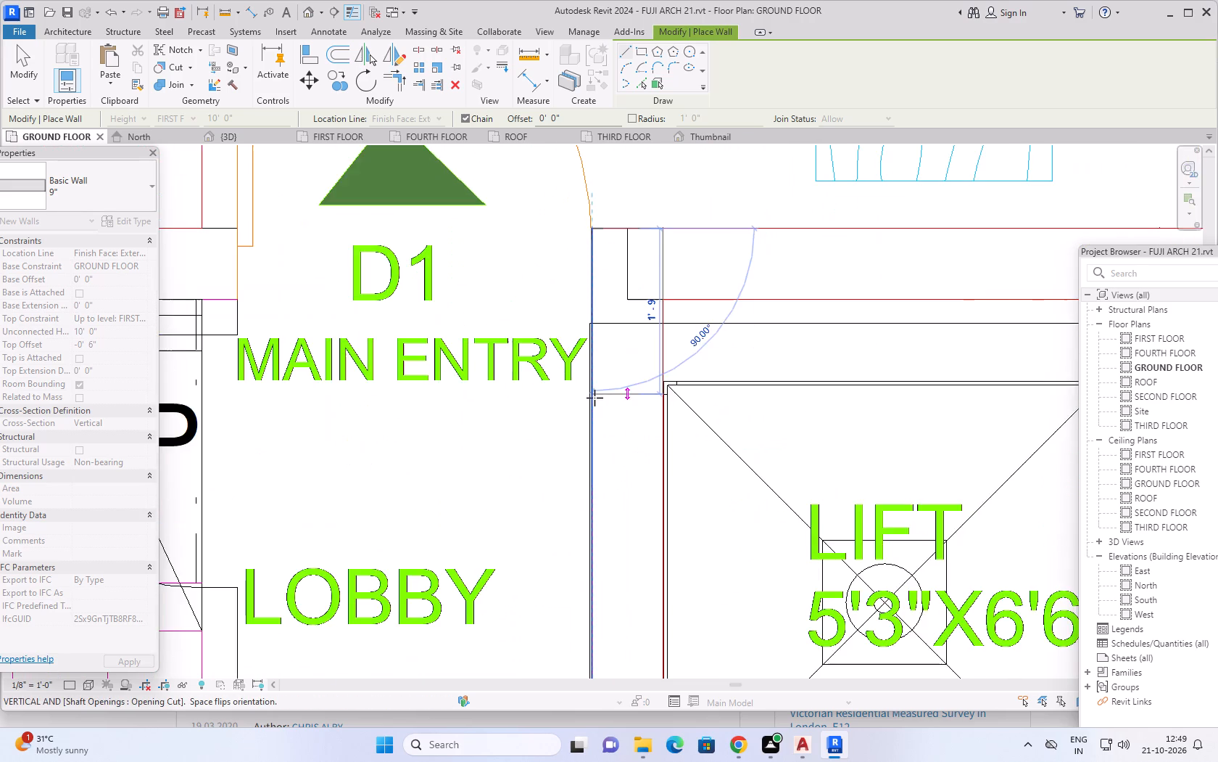
scroll(594, 398, "up", 4)
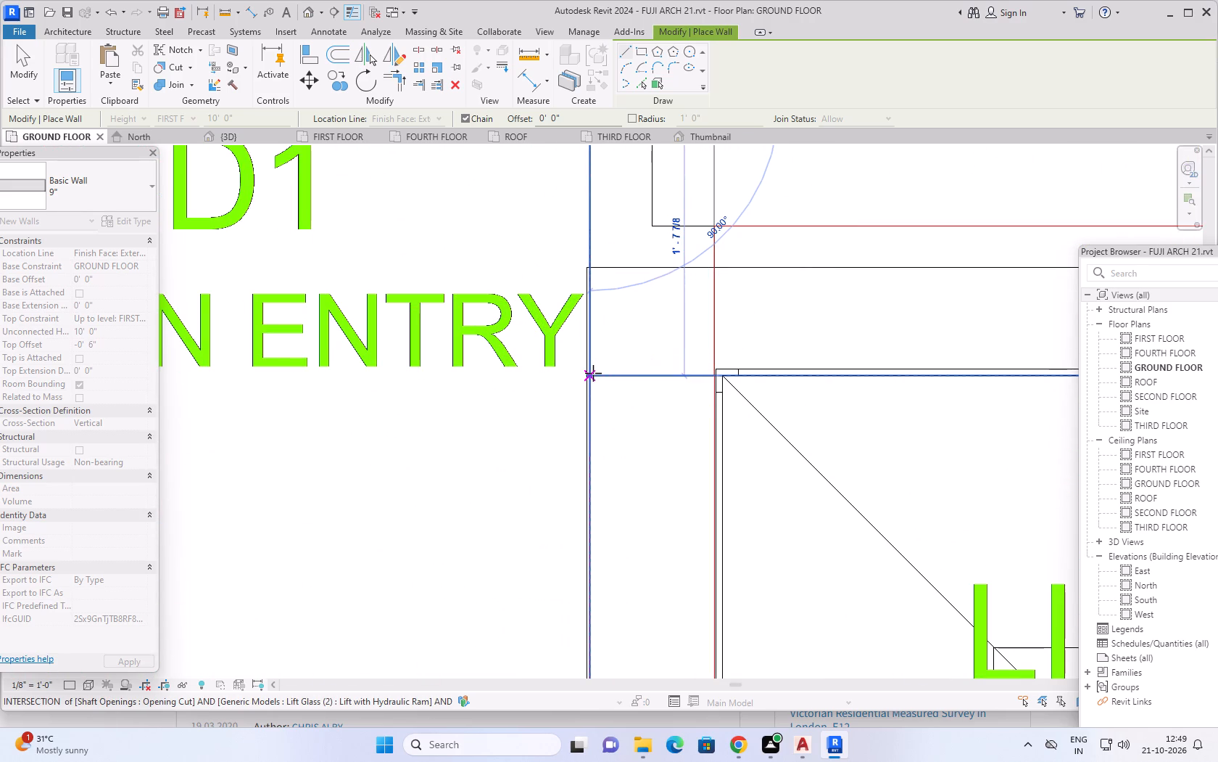
scroll(598, 363, "down", 5)
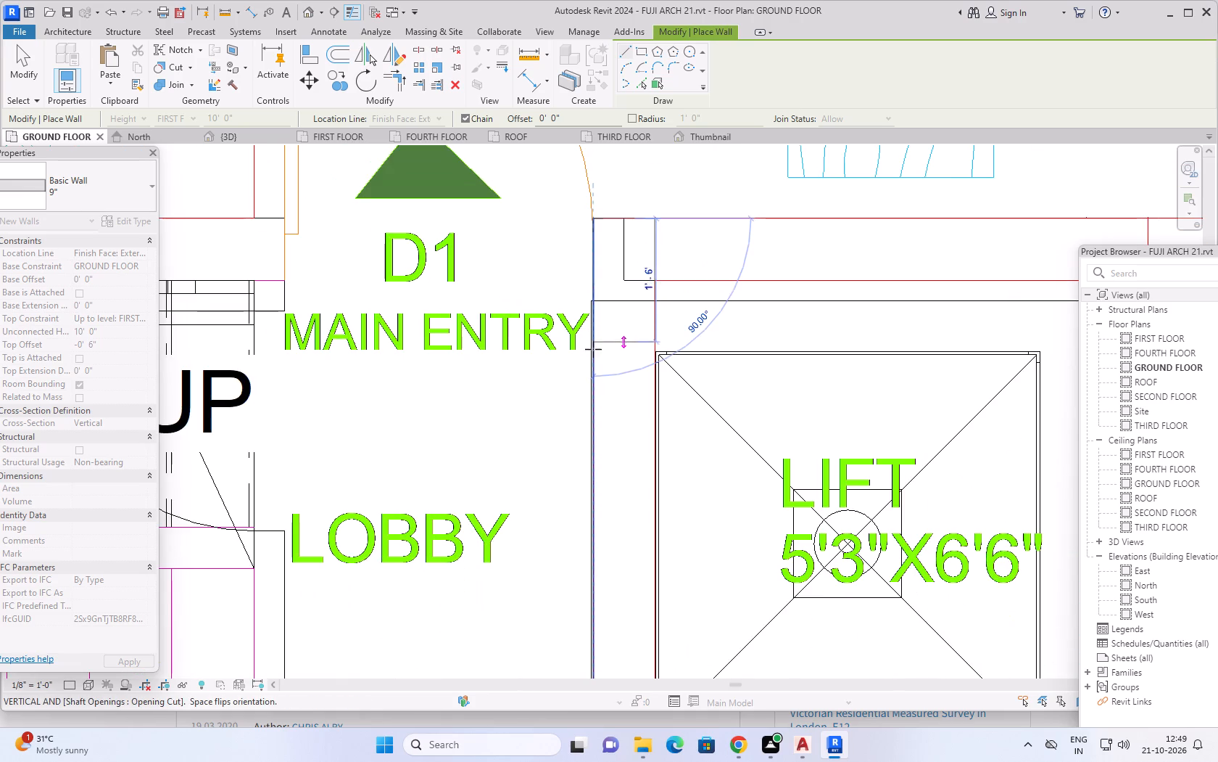
scroll(593, 352, "down", 4)
scroll(595, 341, "up", 9)
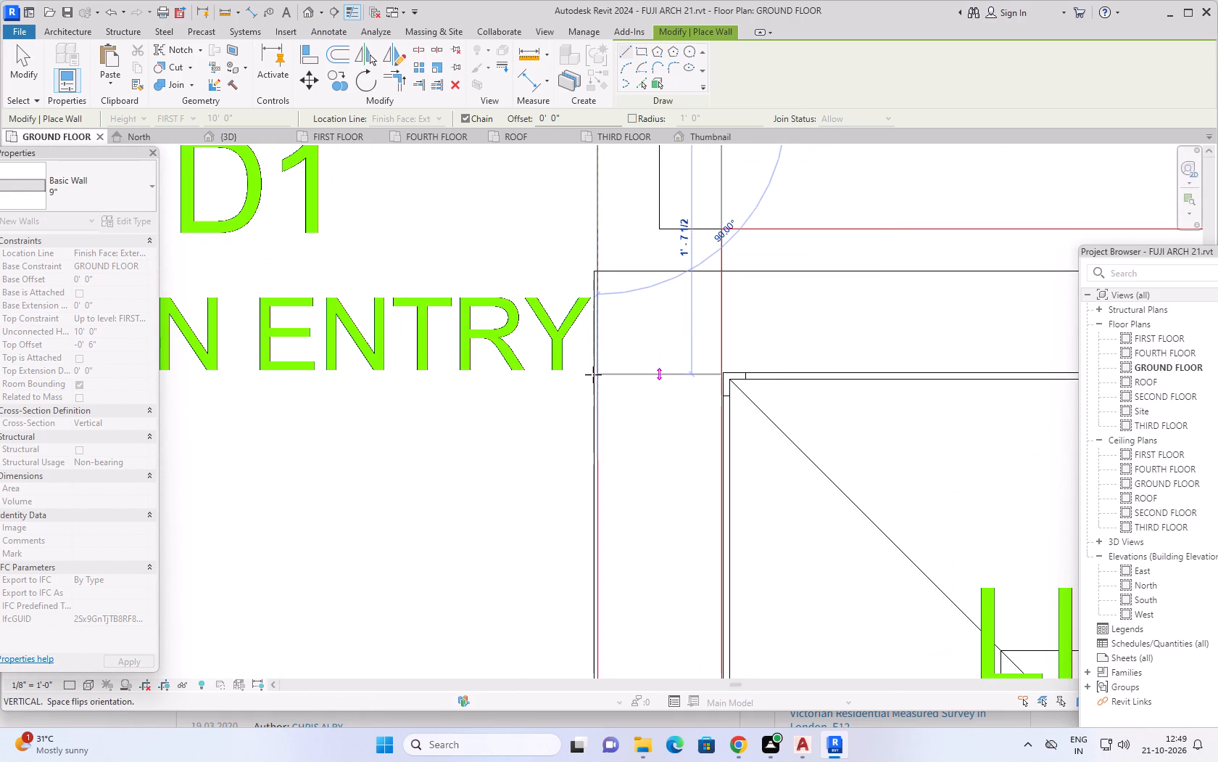
left_click(594, 374)
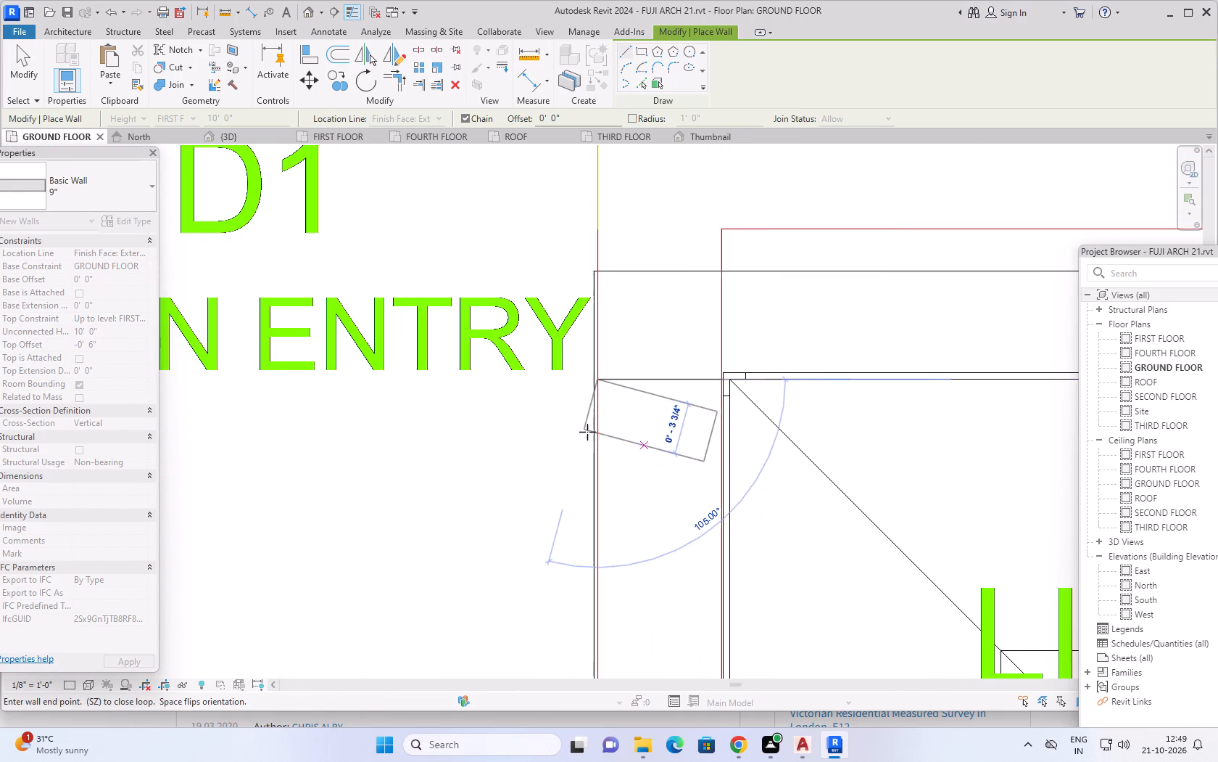
key("Escape")
Align the lobby-side edge of the lift's outer outline with the lobby-side face of the short wall.
scroll(644, 413, "down", 5)
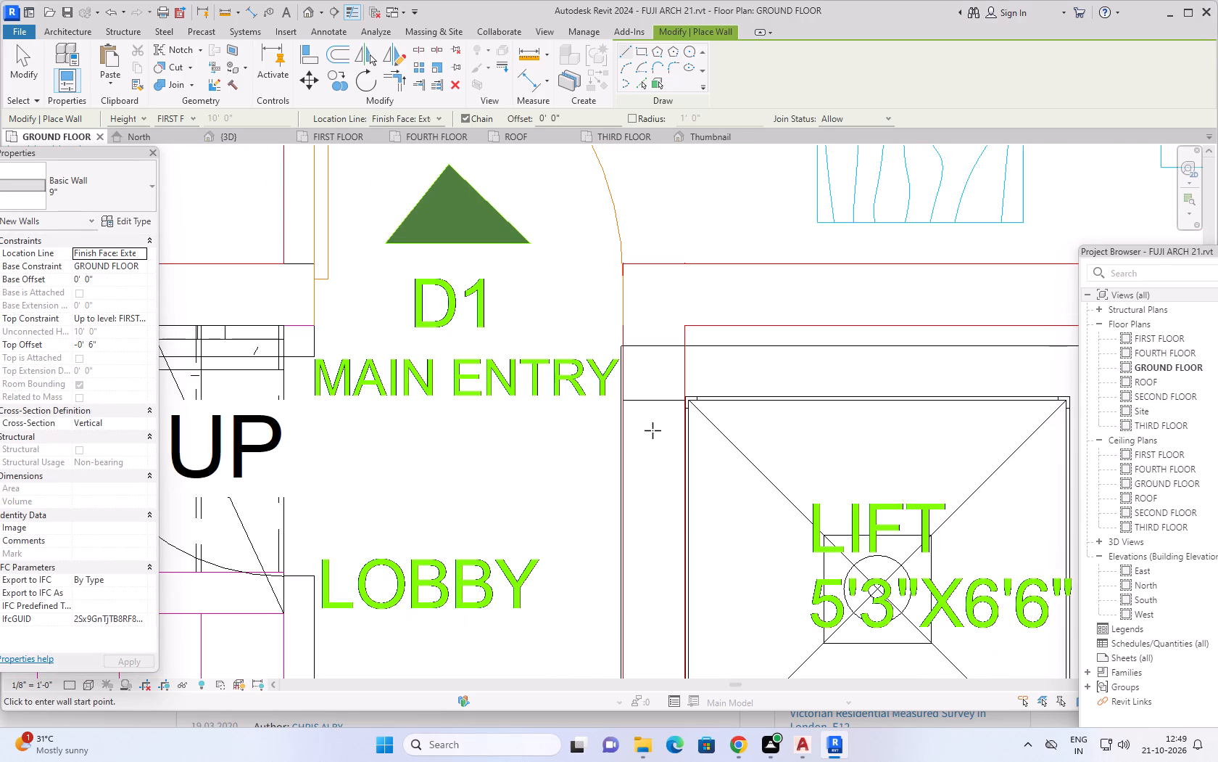
left_click(307, 57)
scroll(633, 350, "up", 13)
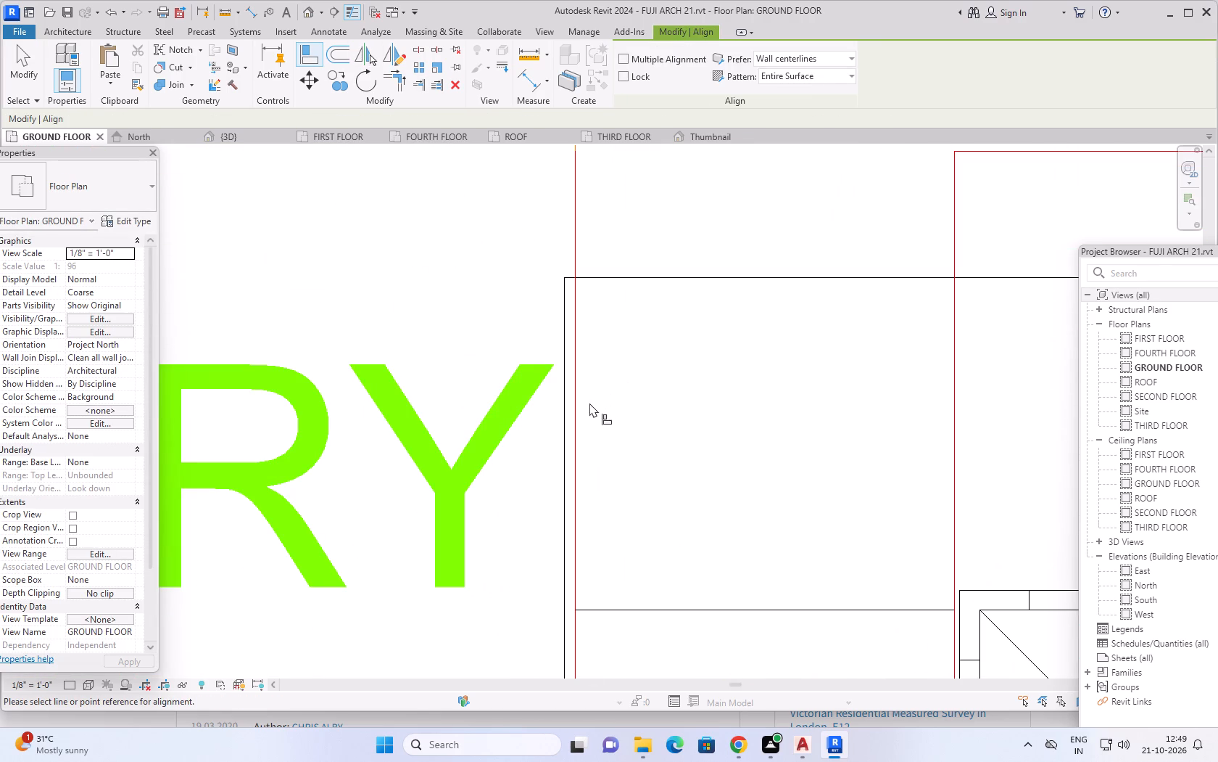
left_click(574, 419)
left_click(563, 427)
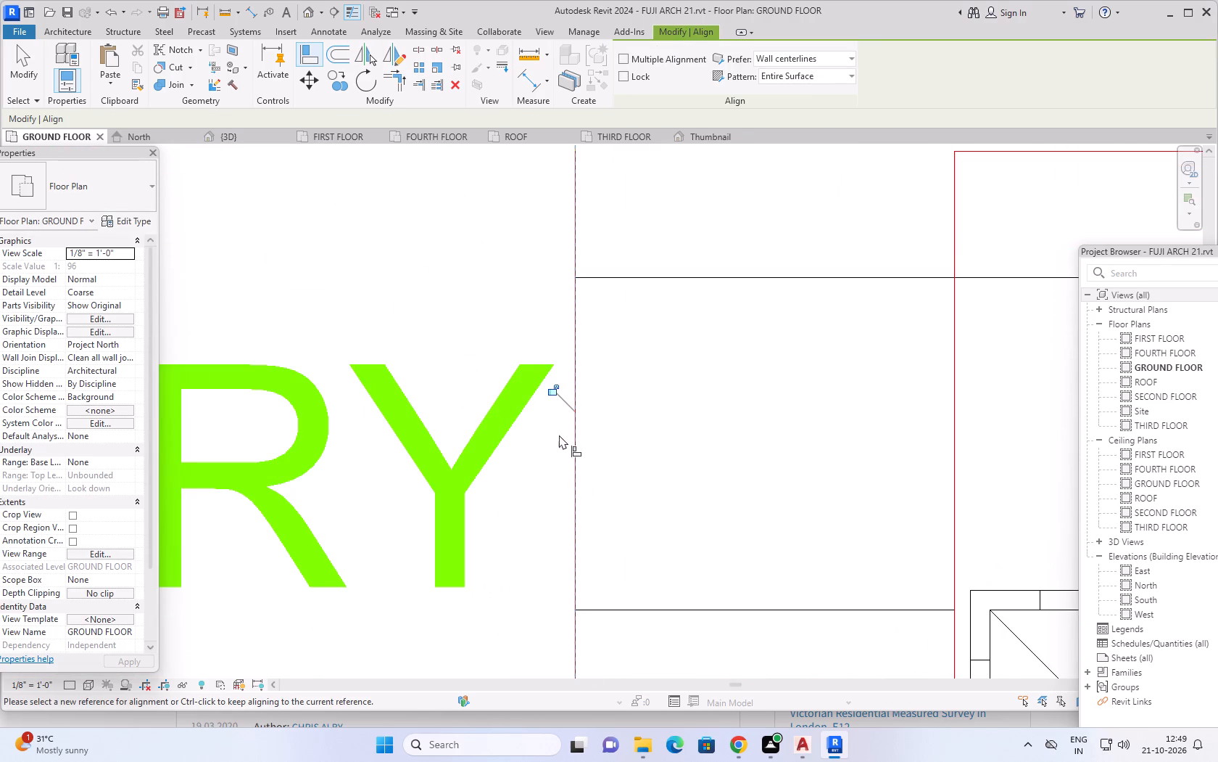
scroll(525, 468, "down", 11)
middle_click_drag(521, 553, 592, 303)
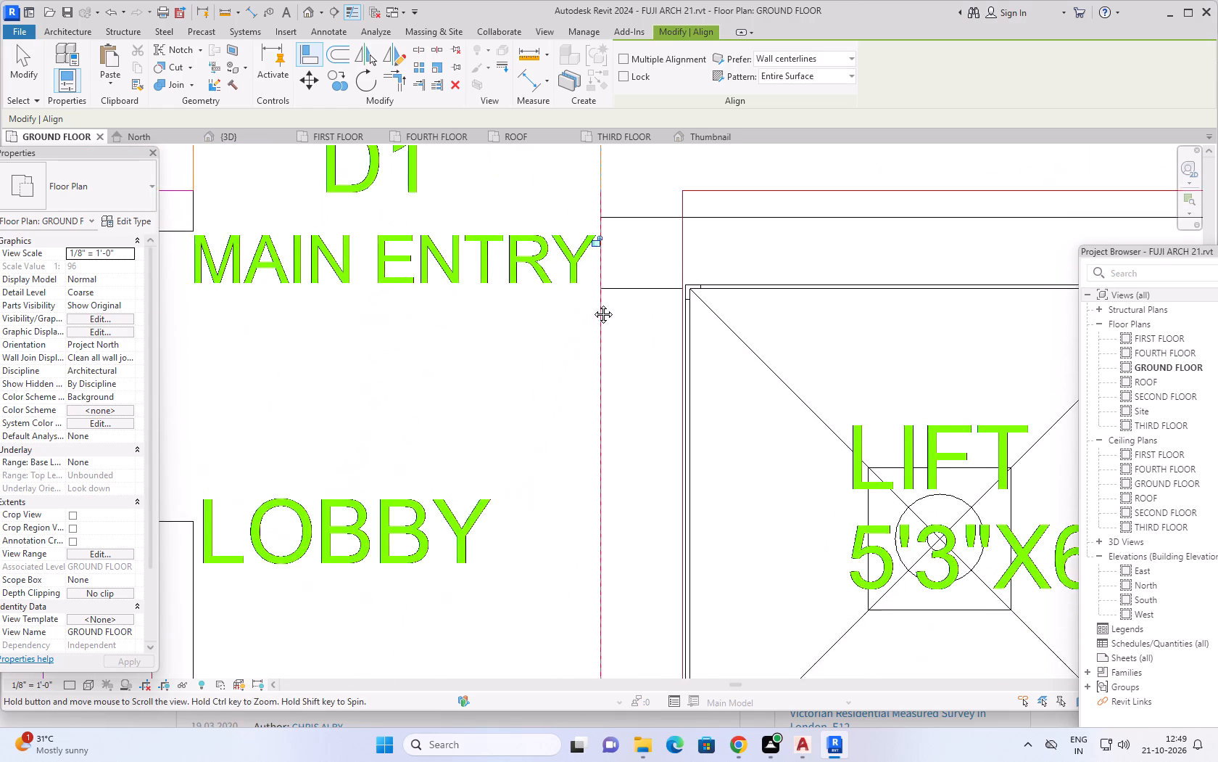
middle_click_drag(592, 303, 593, 302)
scroll(597, 372, "down", 4)
scroll(580, 446, "down", 2)
middle_click_drag(575, 463, 572, 403)
key("Escape")
key("Escape")
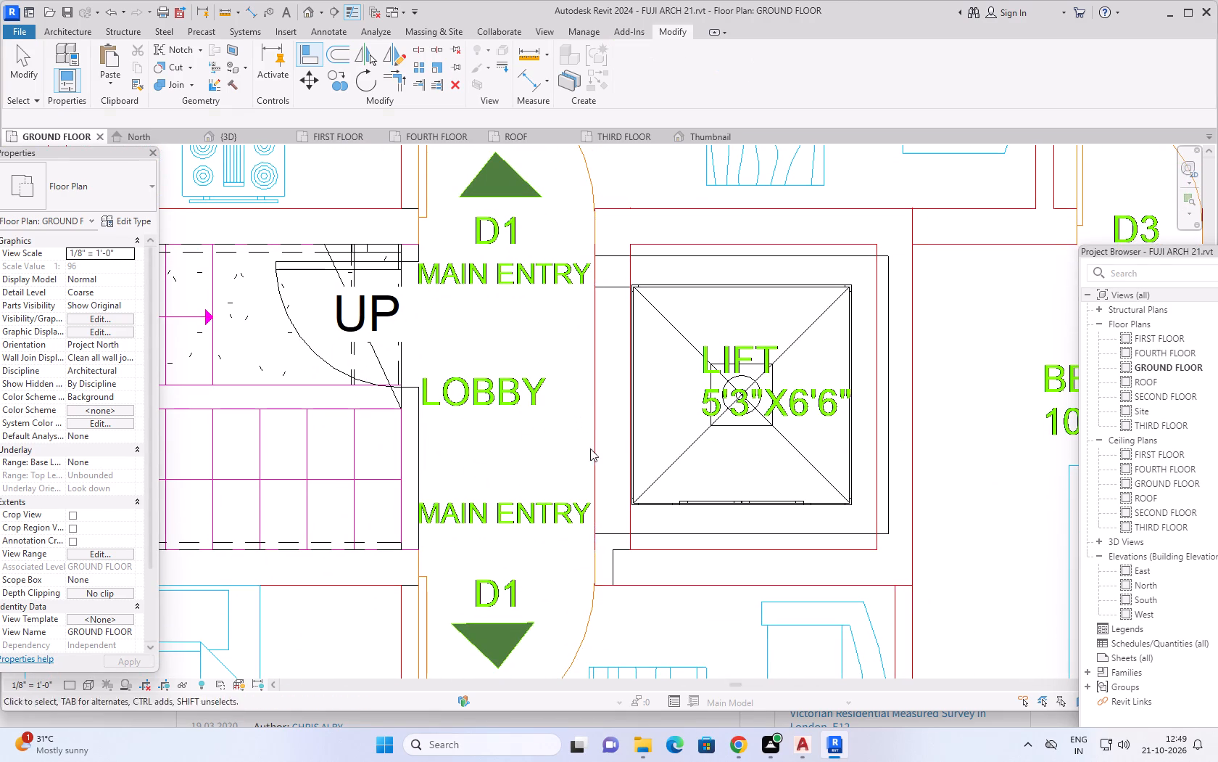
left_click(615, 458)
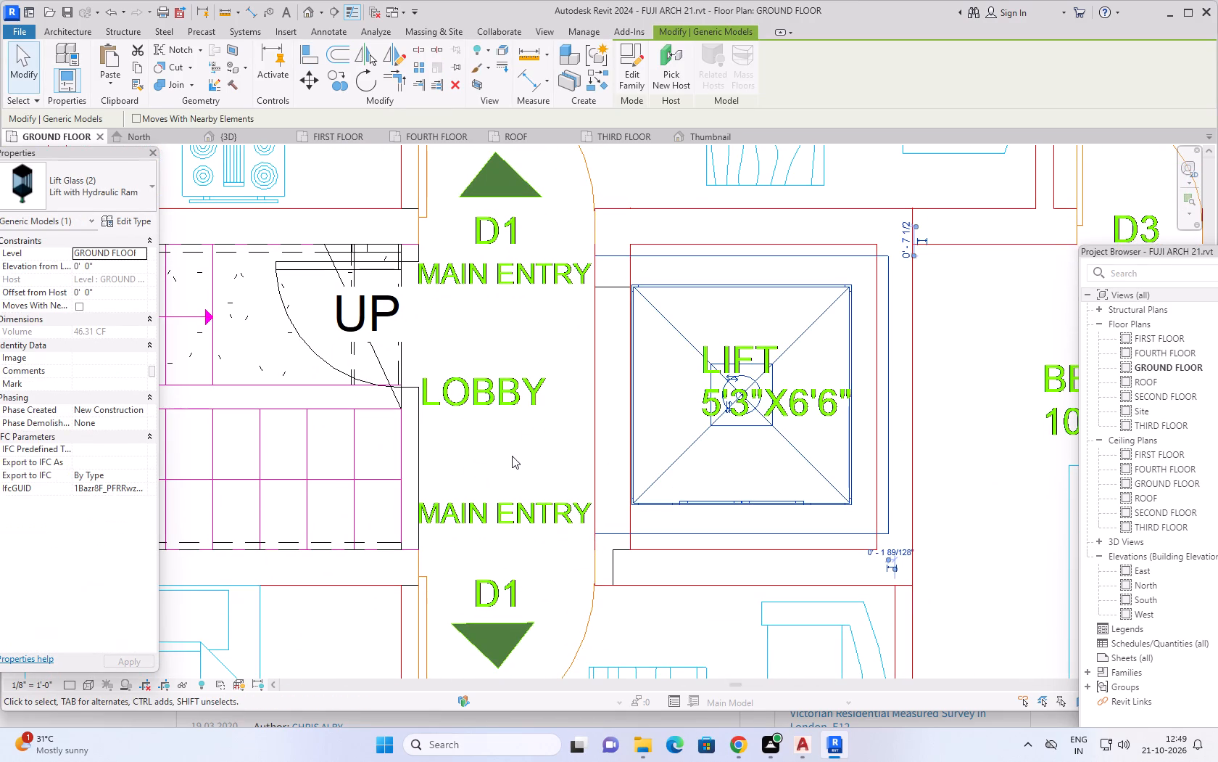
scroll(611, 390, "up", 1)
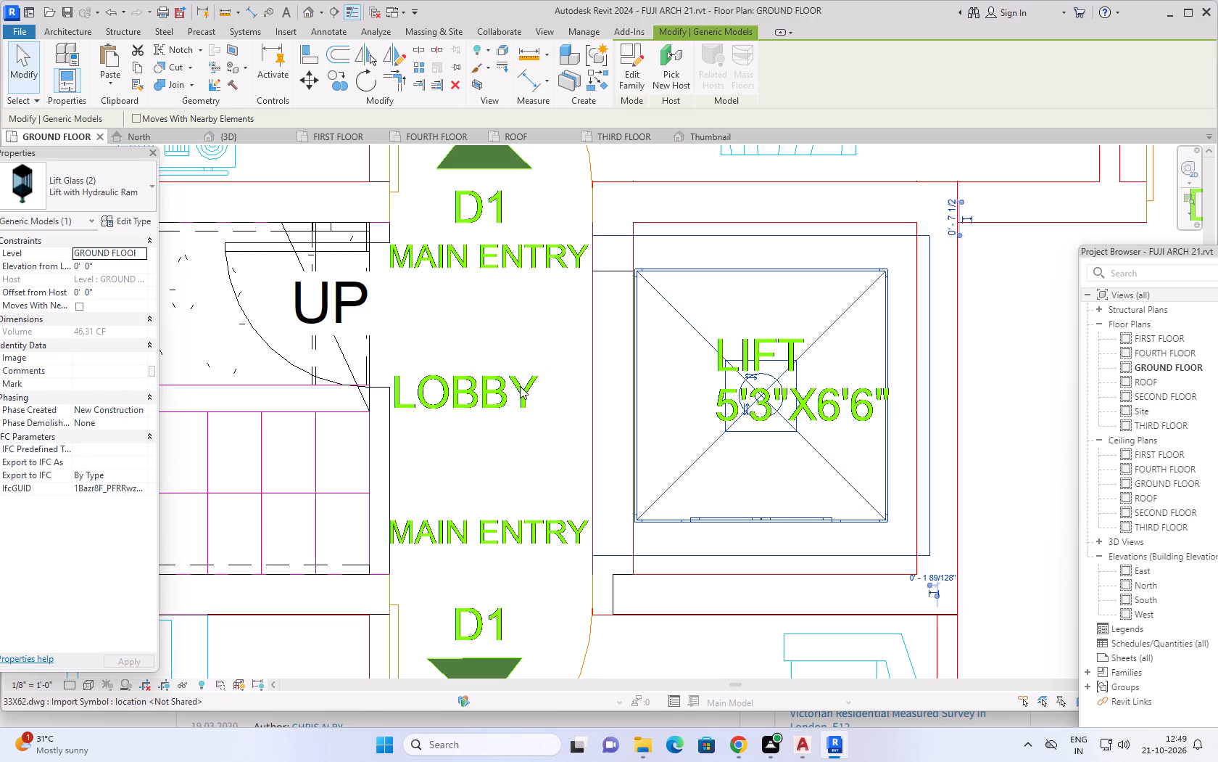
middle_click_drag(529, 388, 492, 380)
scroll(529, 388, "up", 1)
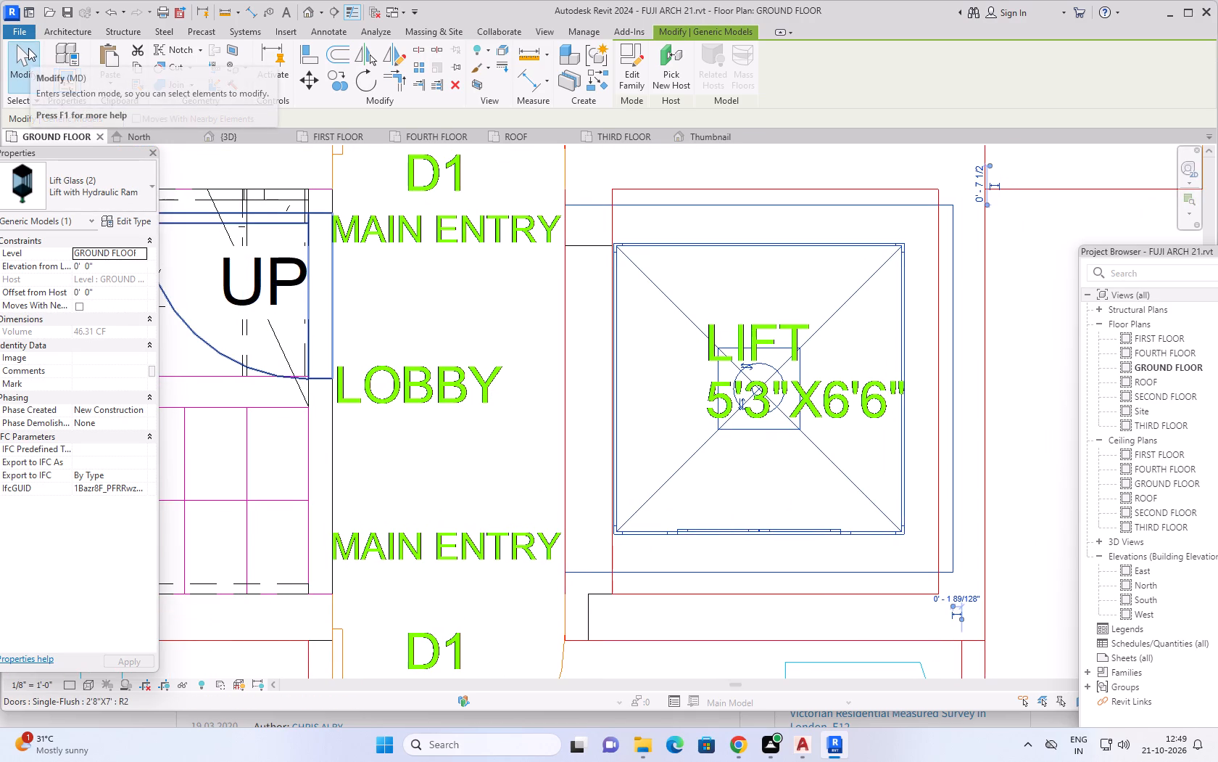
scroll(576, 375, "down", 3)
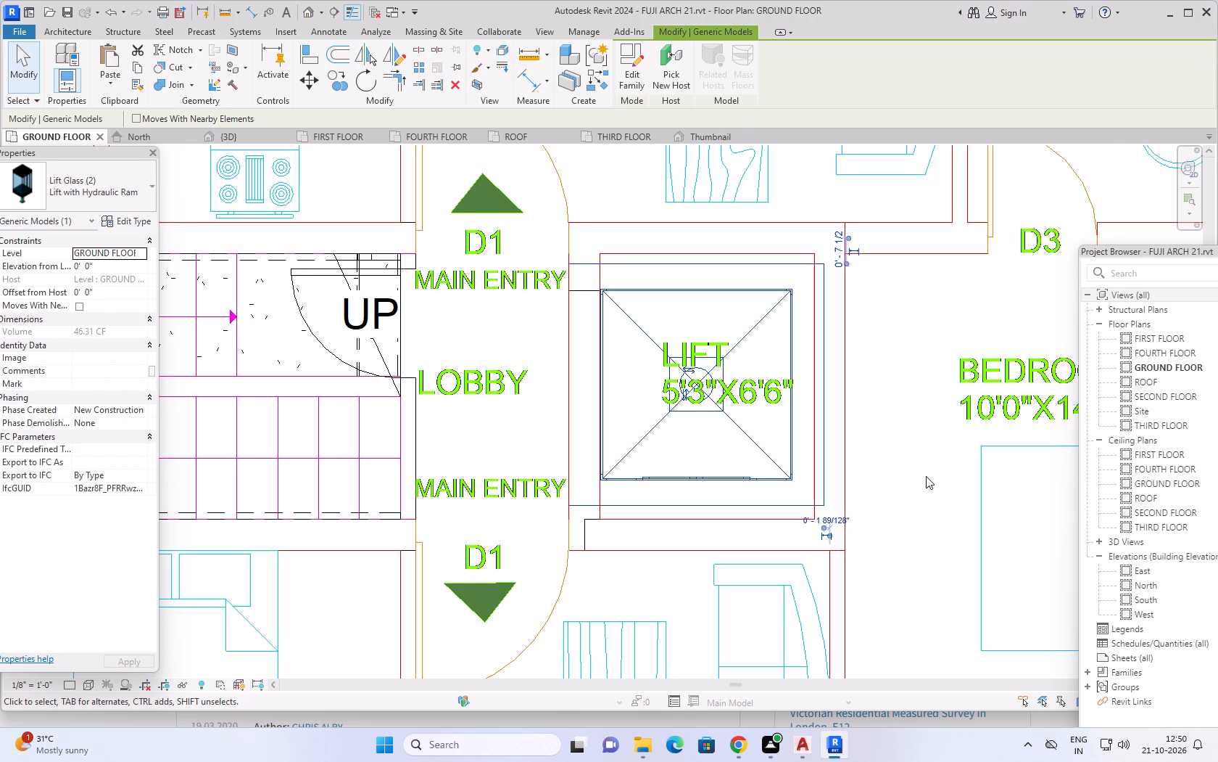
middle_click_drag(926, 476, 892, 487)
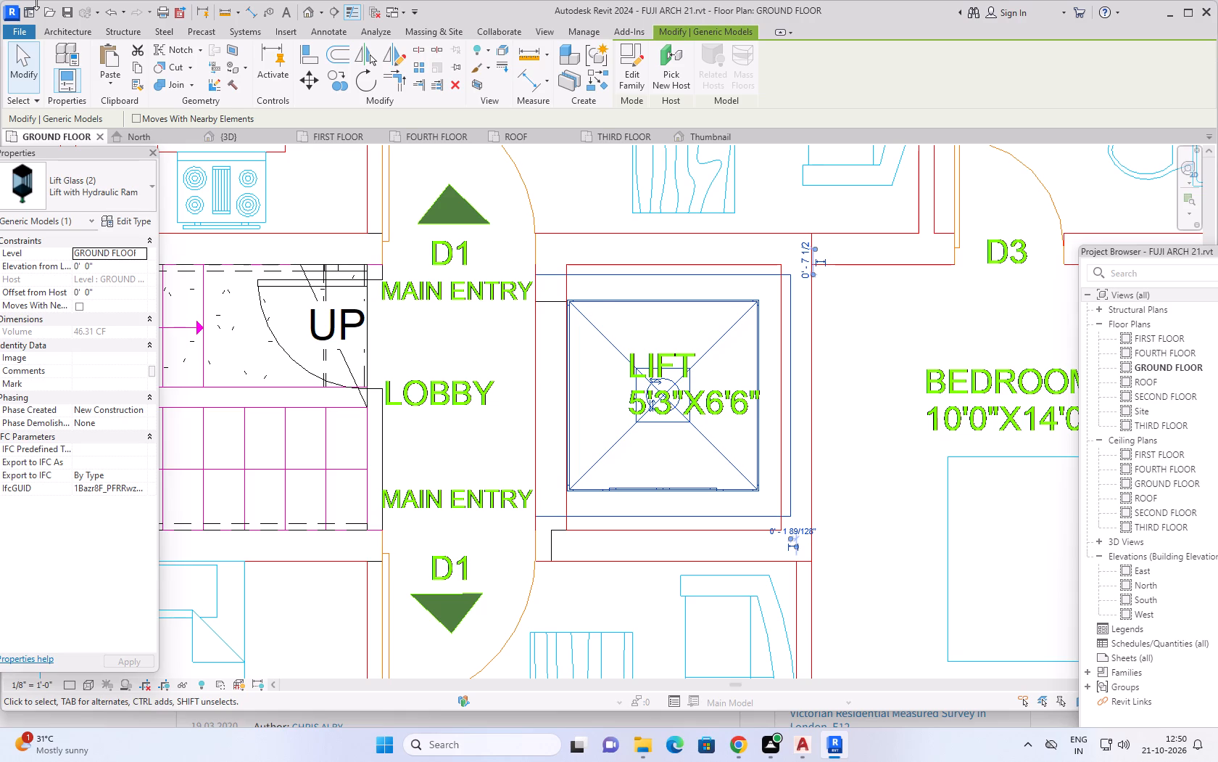
Draw a 9" wall about 1'-9" long from the shaft's lower lobby-side corner up to the lift car's lower edge, thickness toward the shaft.
left_click(67, 29)
left_click(62, 55)
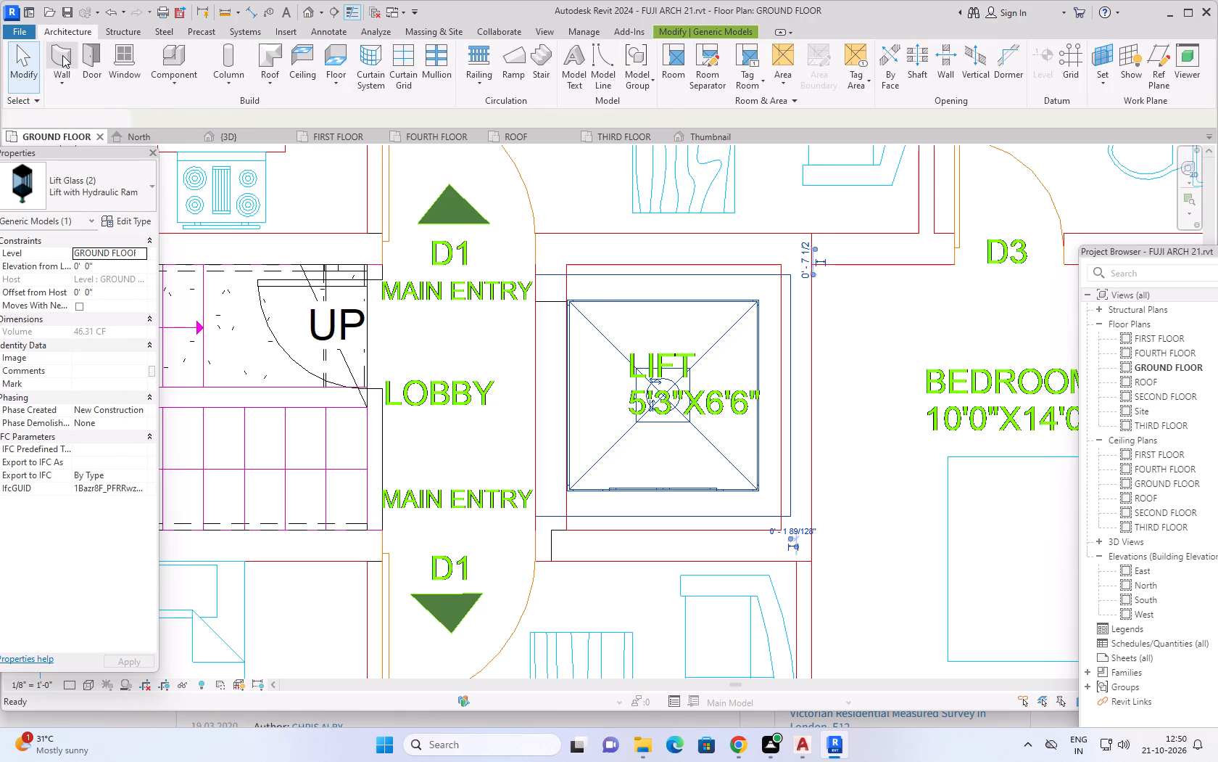
scroll(507, 513, "up", 6)
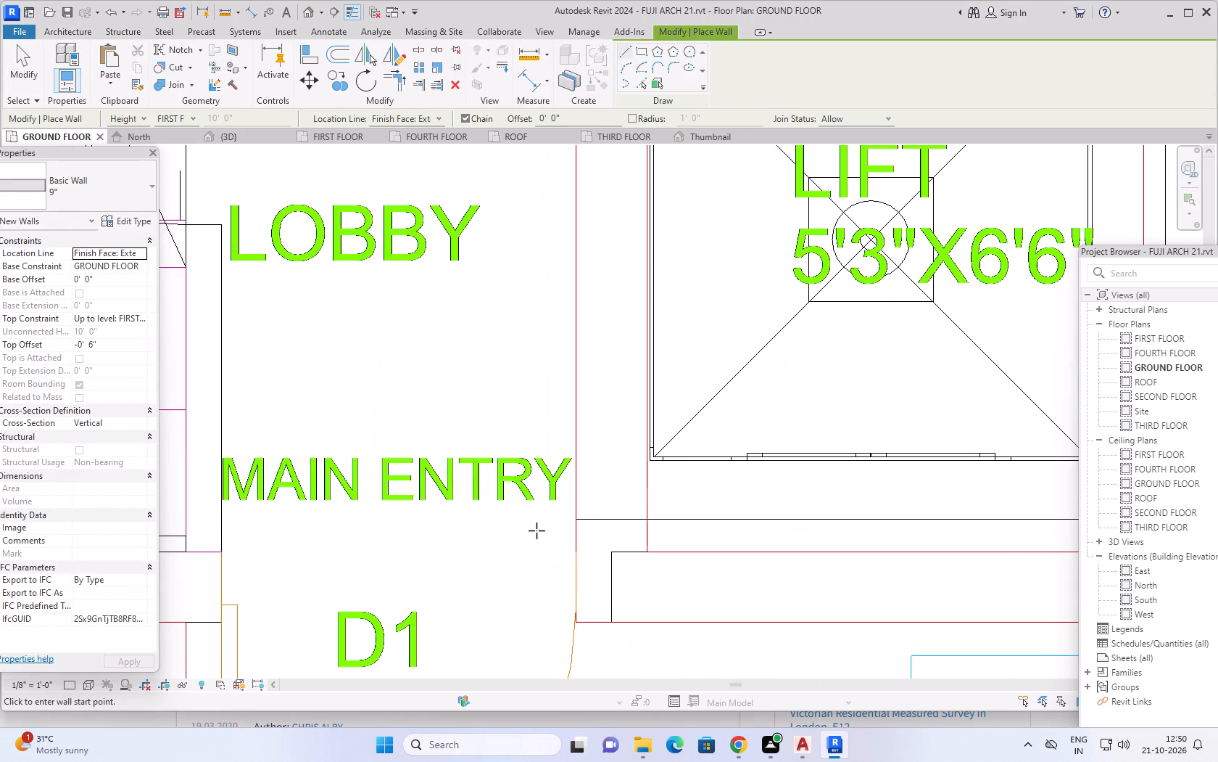
left_click(579, 621)
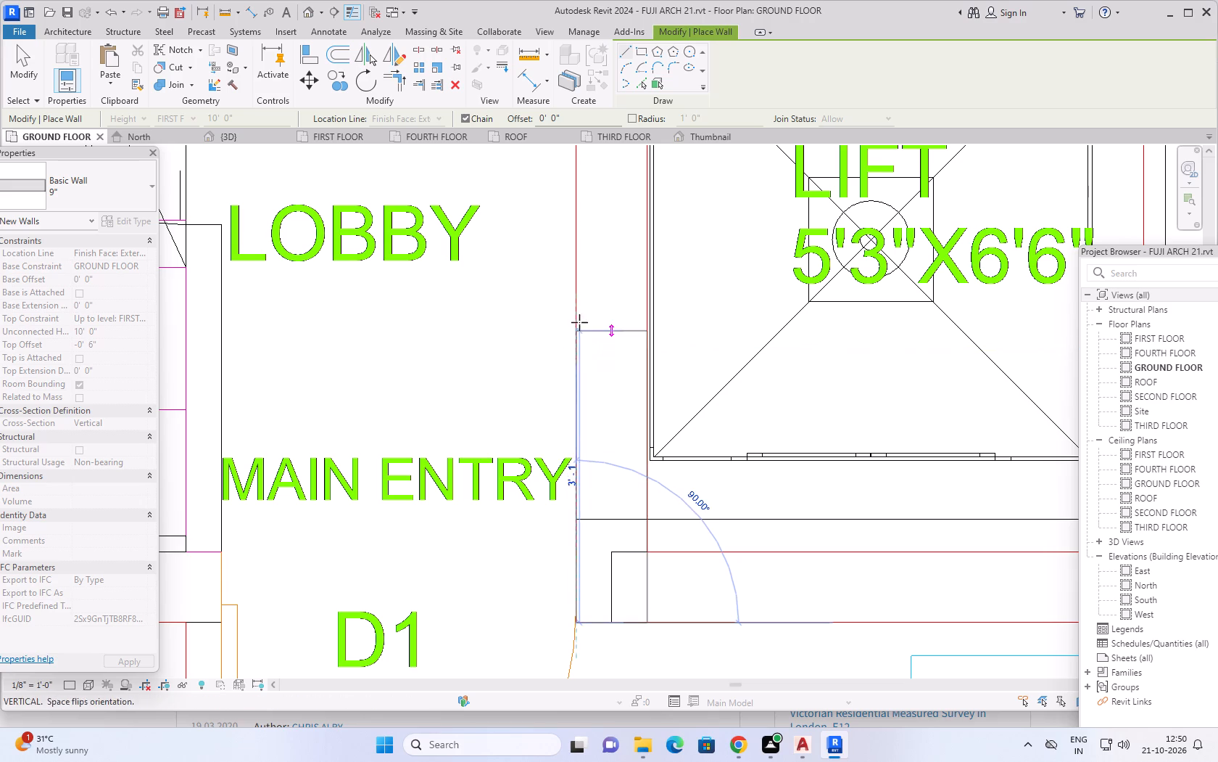
scroll(575, 293, "down", 3)
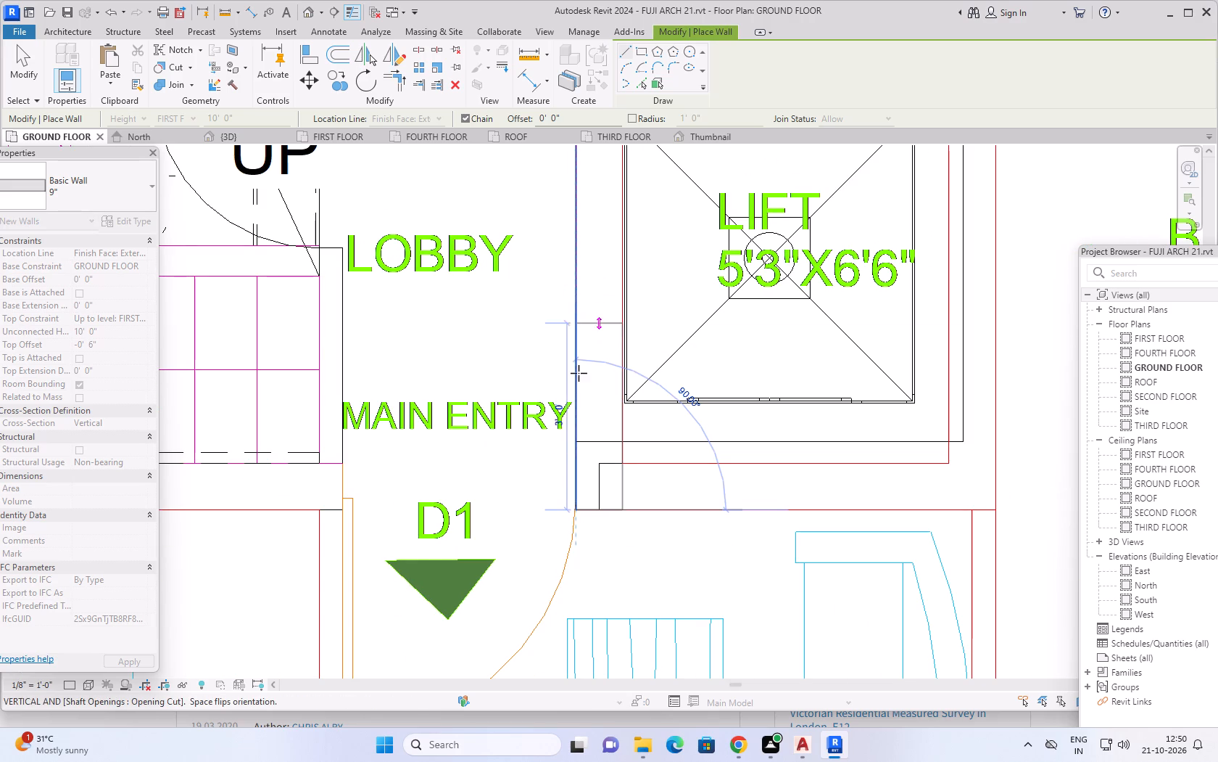
scroll(578, 401, "up", 11)
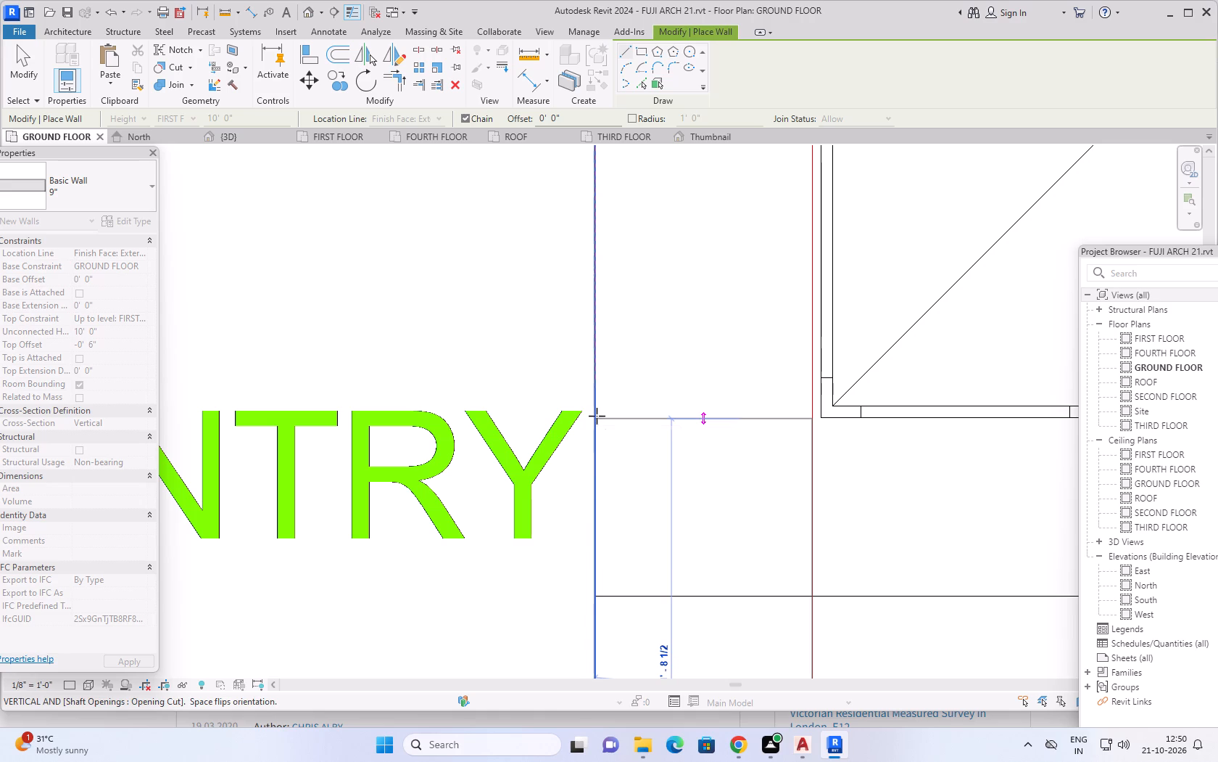
left_click(598, 410)
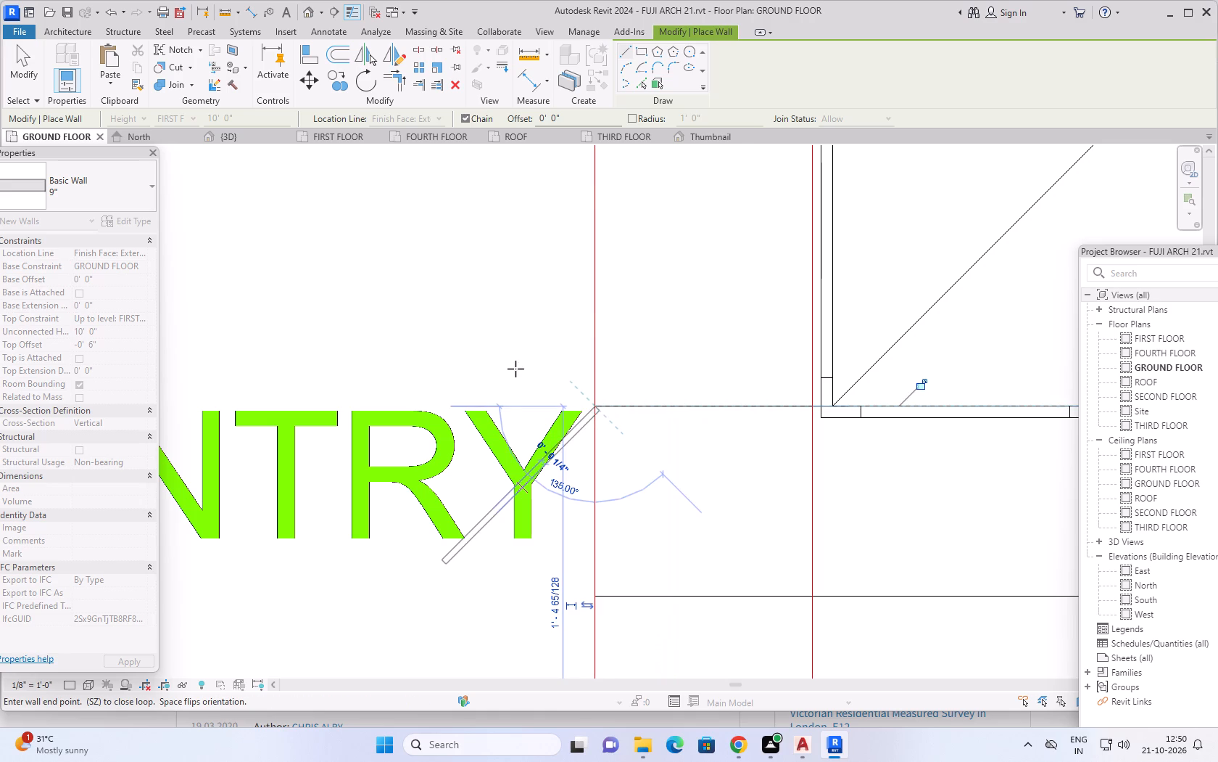
key("Escape")
scroll(509, 361, "down", 11)
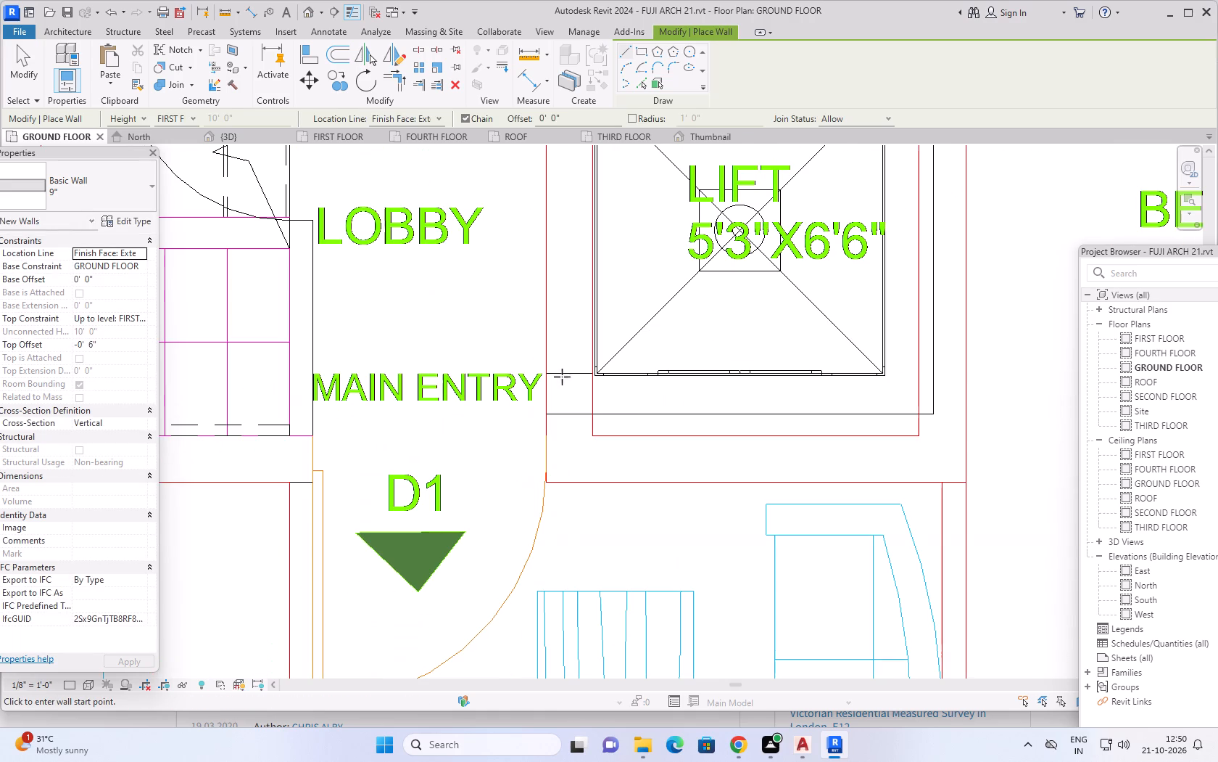
key("Escape")
scroll(650, 464, "down", 10)
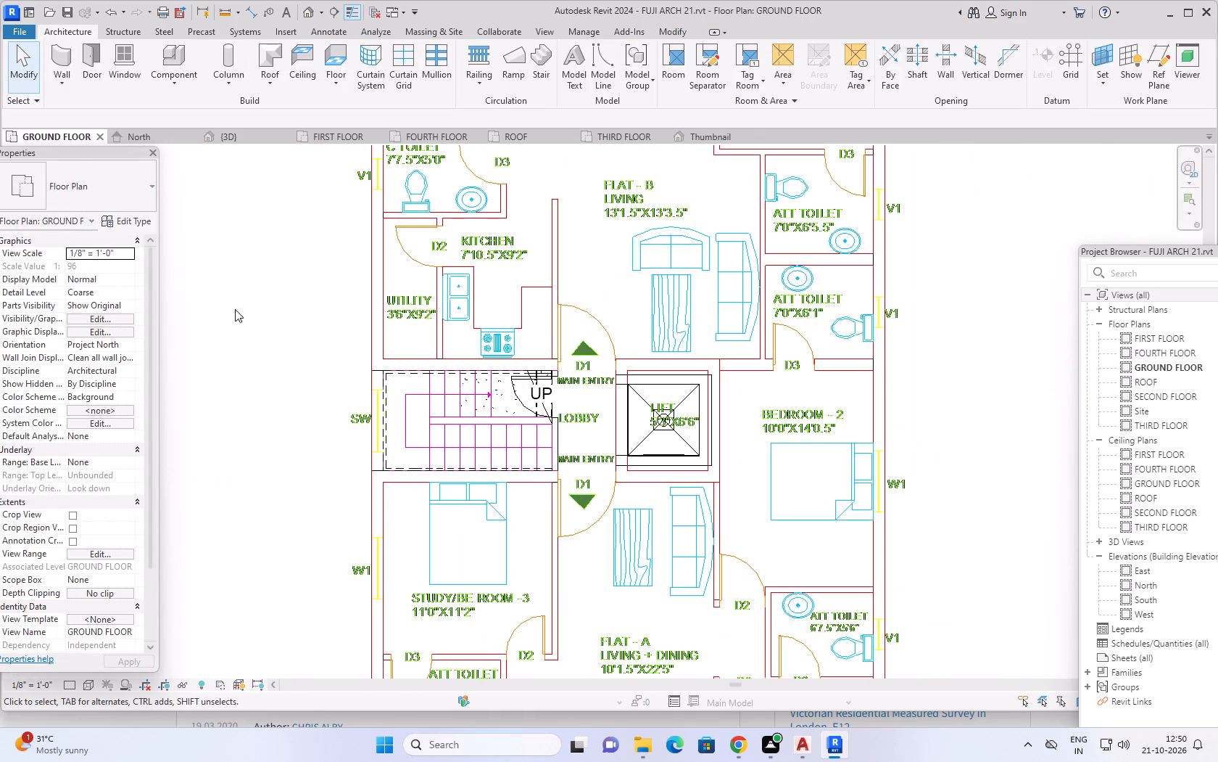
Examine the lift opening between the two short shaft walls through the front ground-floor bay in 3D.
left_click(244, 136)
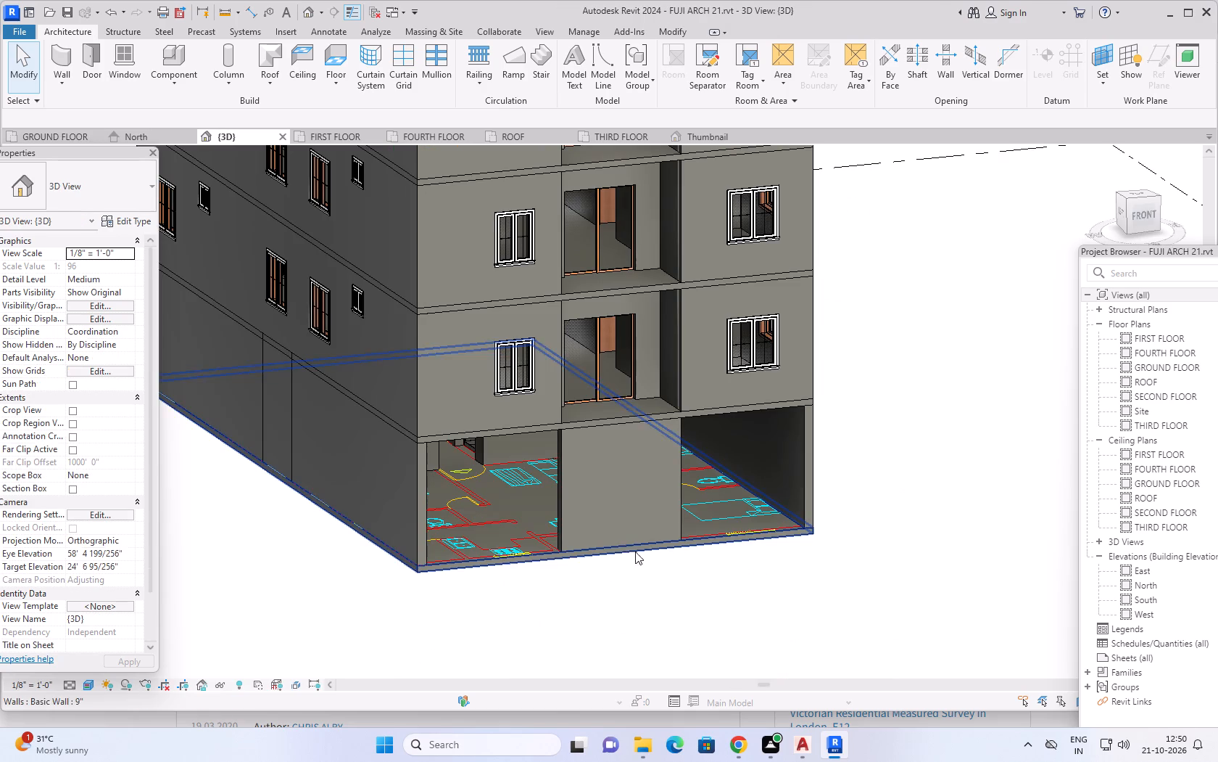
middle_click_drag(509, 613, 536, 551)
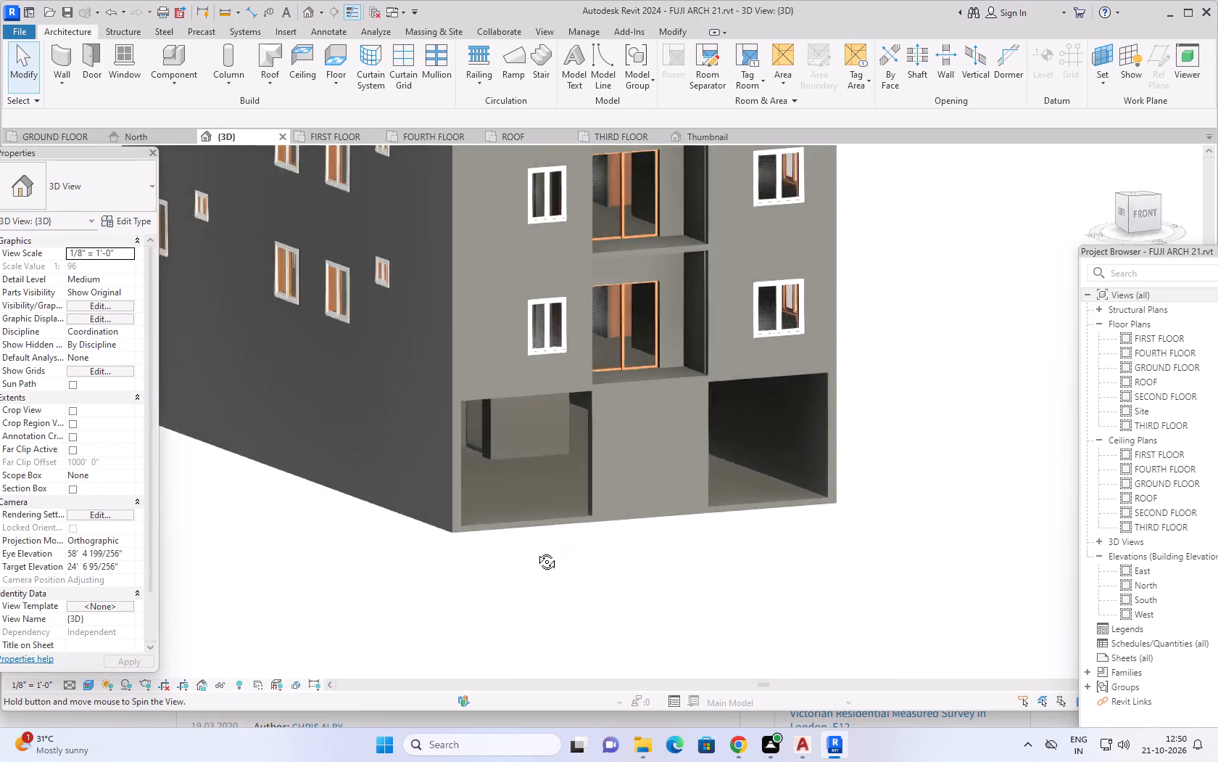
middle_click_drag(536, 551, 532, 544)
scroll(507, 478, "up", 1)
middle_click_drag(550, 533, 494, 544, "shift")
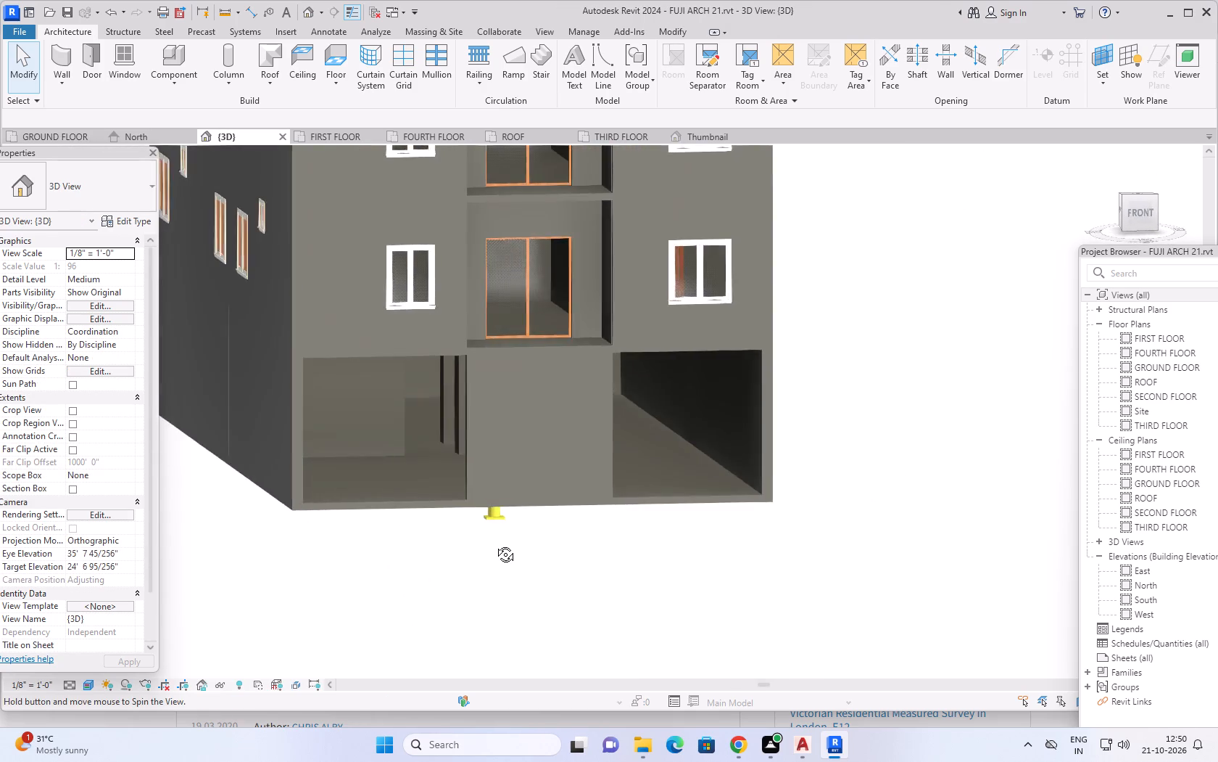
middle_click_drag(494, 544, 502, 536, "shift")
scroll(441, 435, "up", 4)
middle_click_drag(455, 500, 479, 493, "shift")
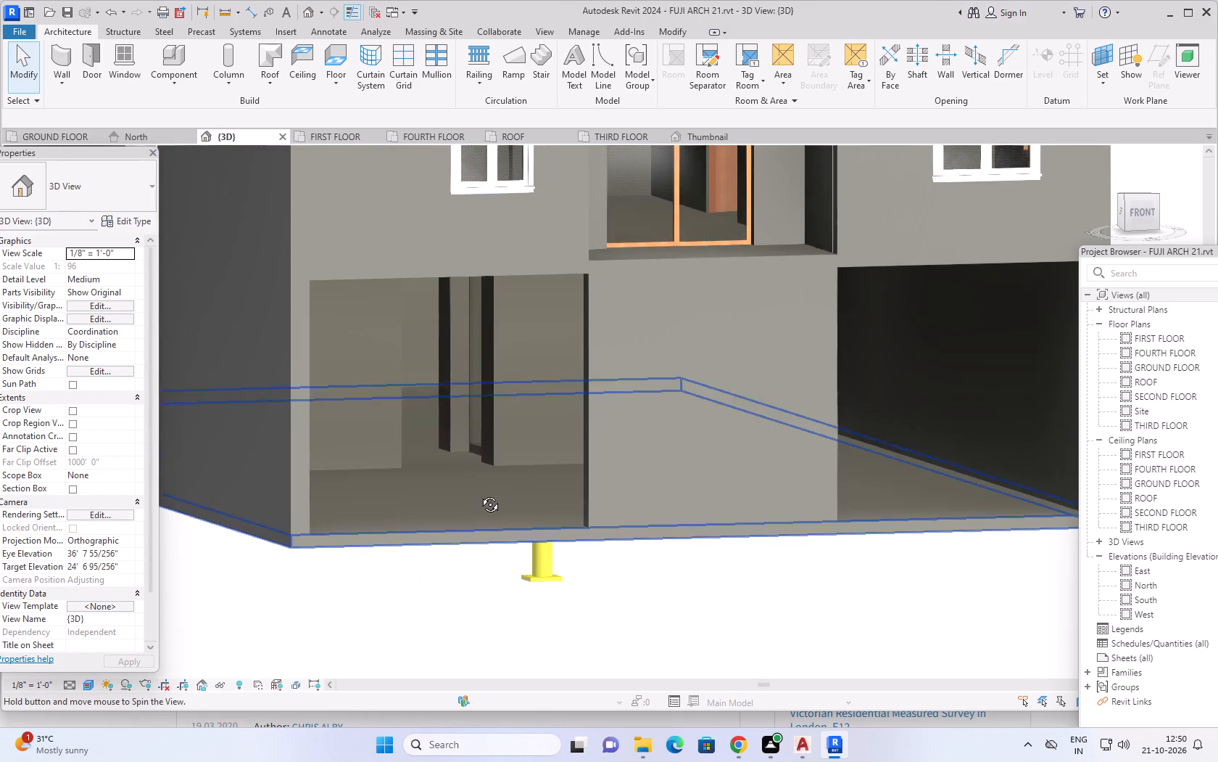
middle_click_drag(479, 493, 486, 502, "shift")
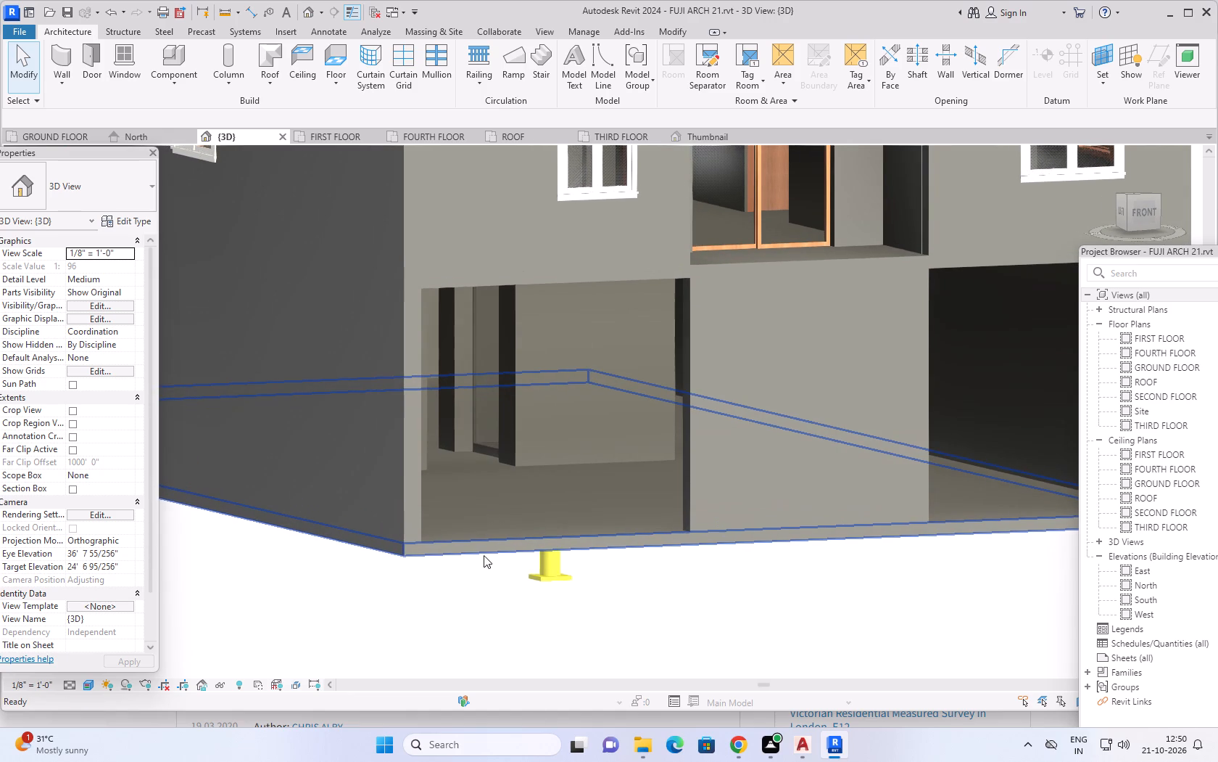
scroll(468, 620, "down", 2)
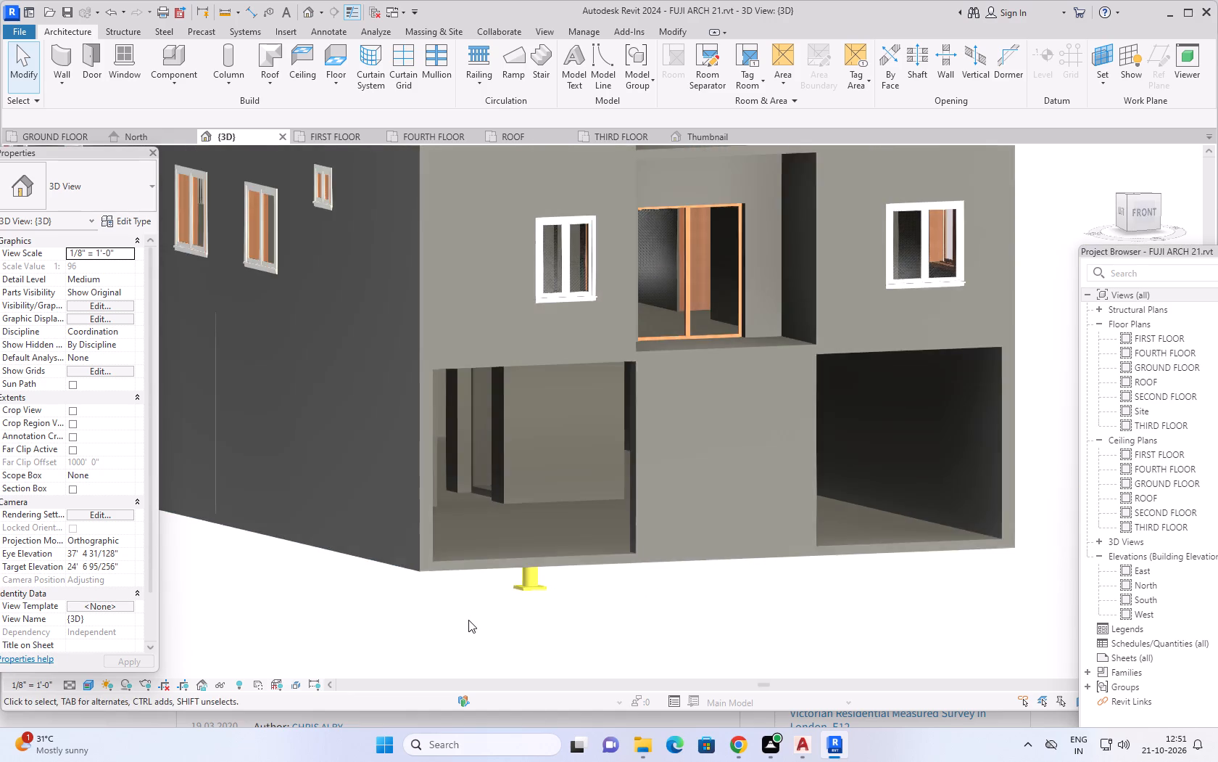
scroll(468, 620, "down", 2)
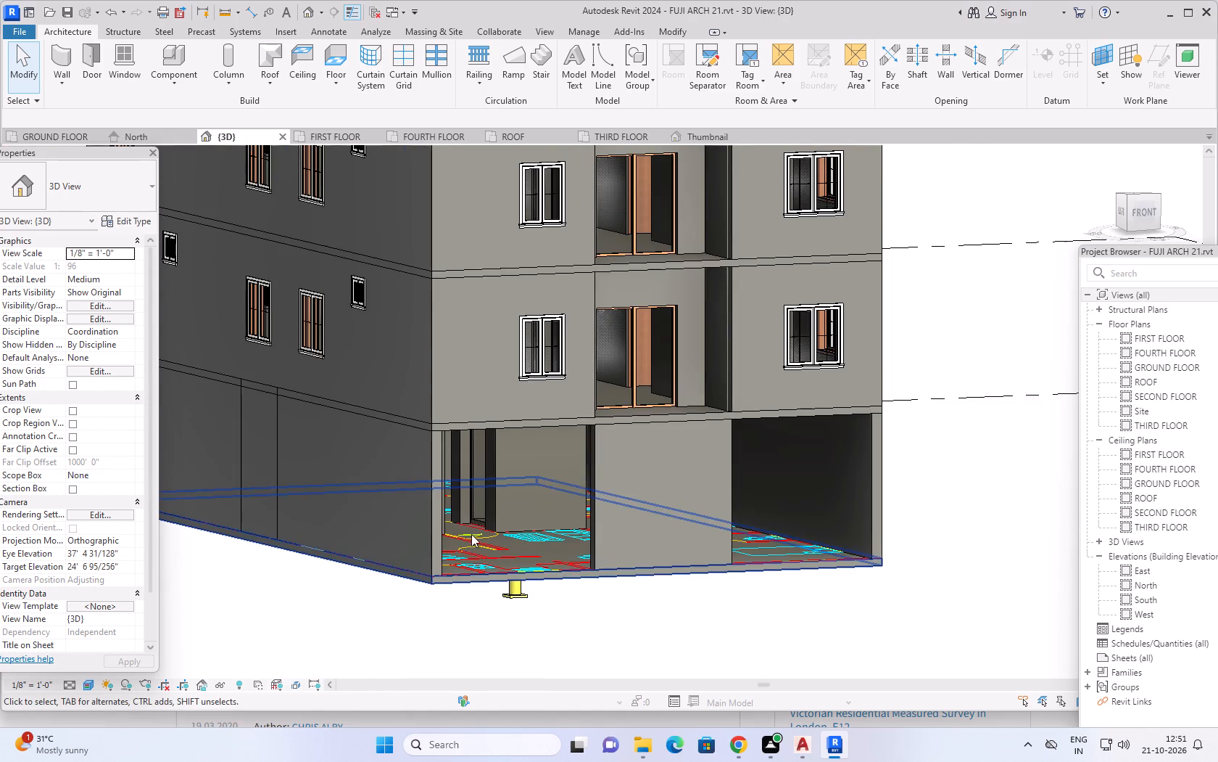
scroll(471, 518, "up", 10)
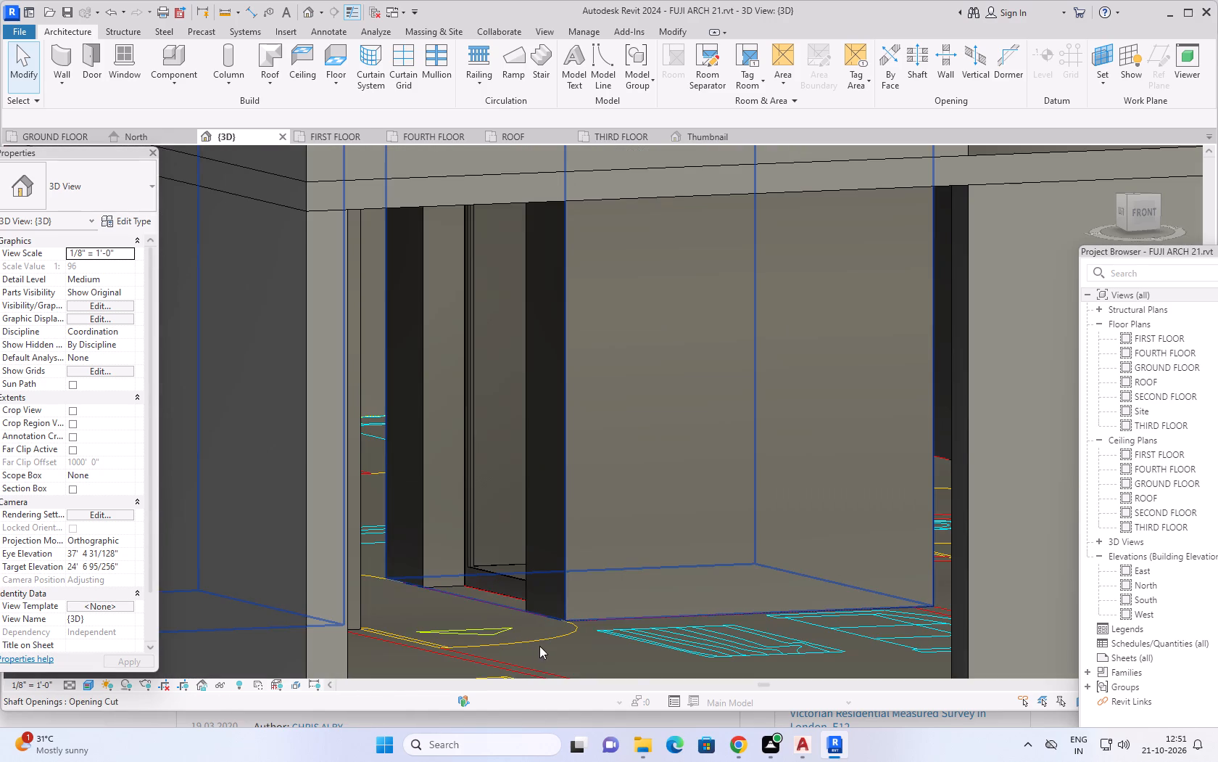
scroll(515, 582, "down", 14)
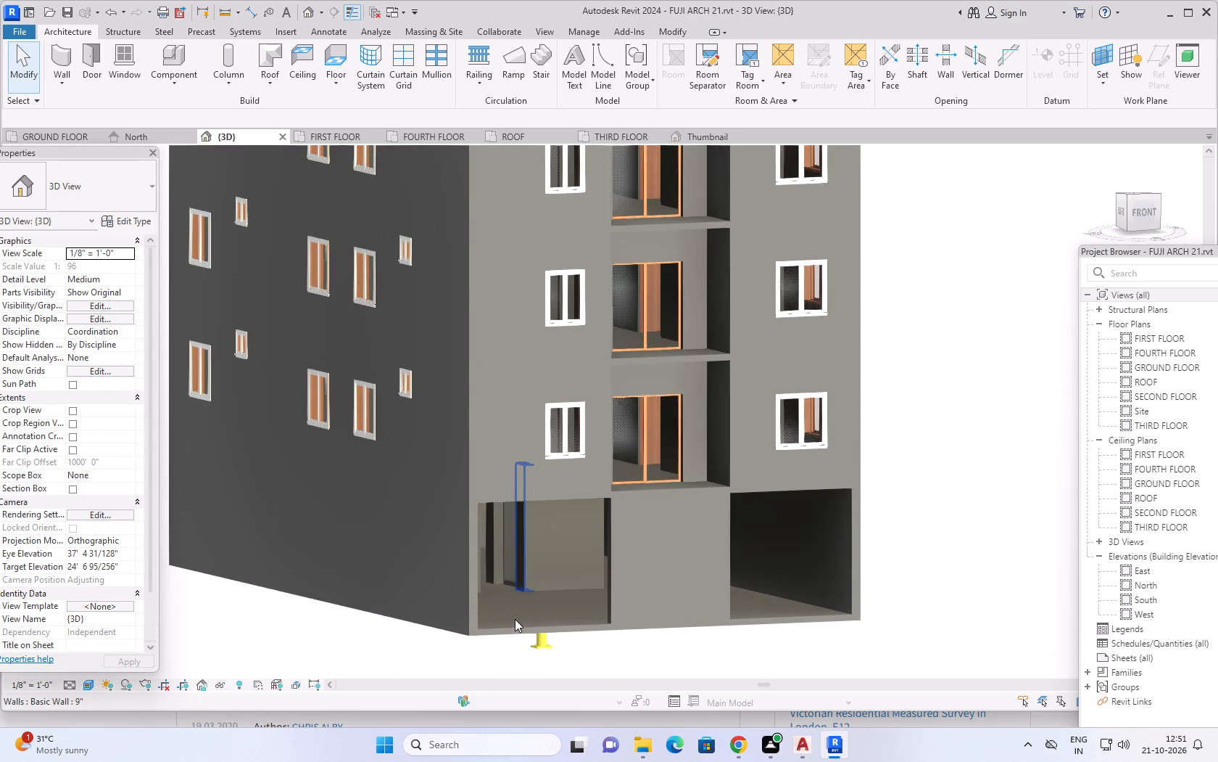
scroll(515, 619, "down", 3)
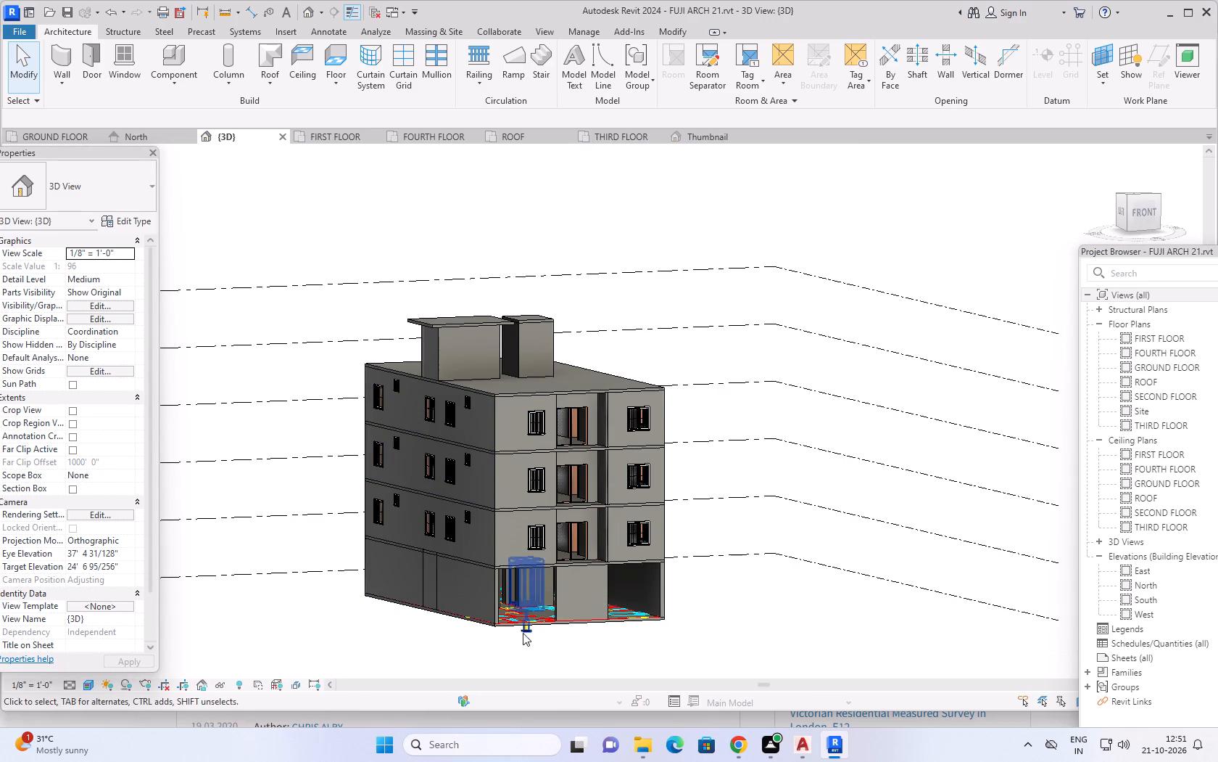
Nudge the hydraulic glass lift about 4 1/2" toward the lobby in the GROUND FLOOR plan.
left_click(51, 139)
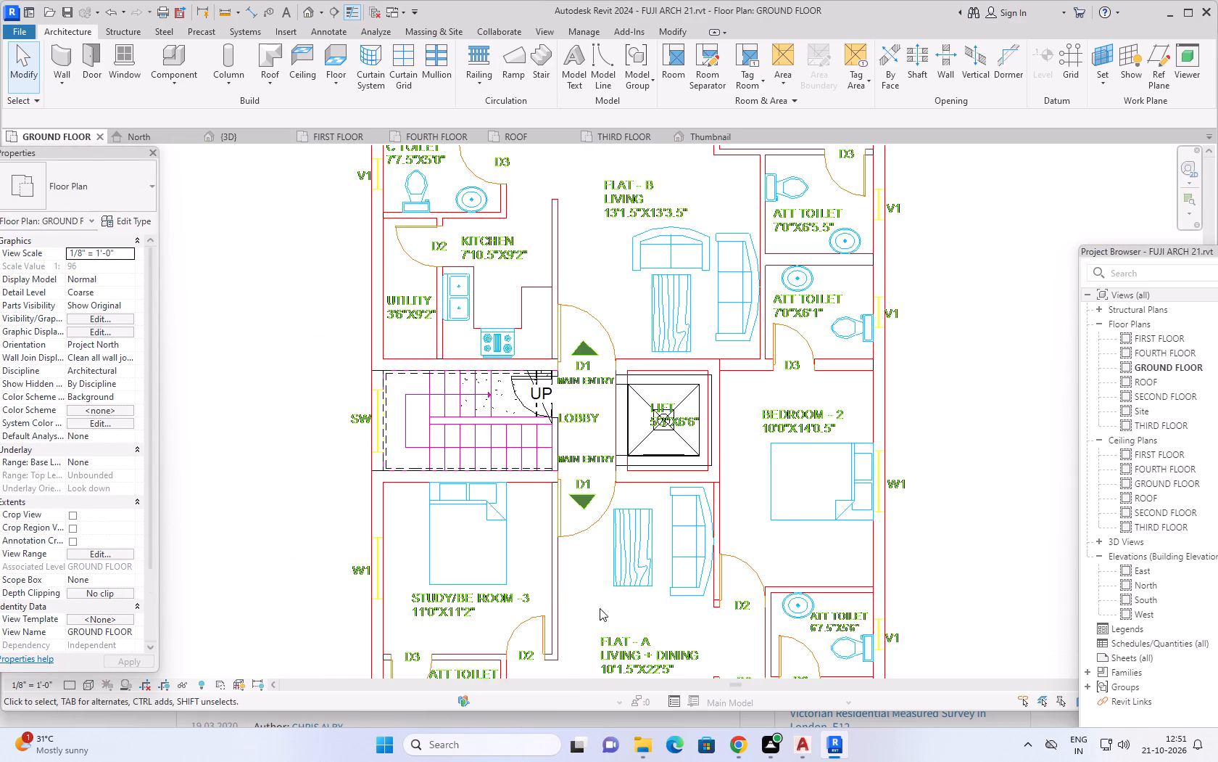
scroll(682, 523, "up", 3)
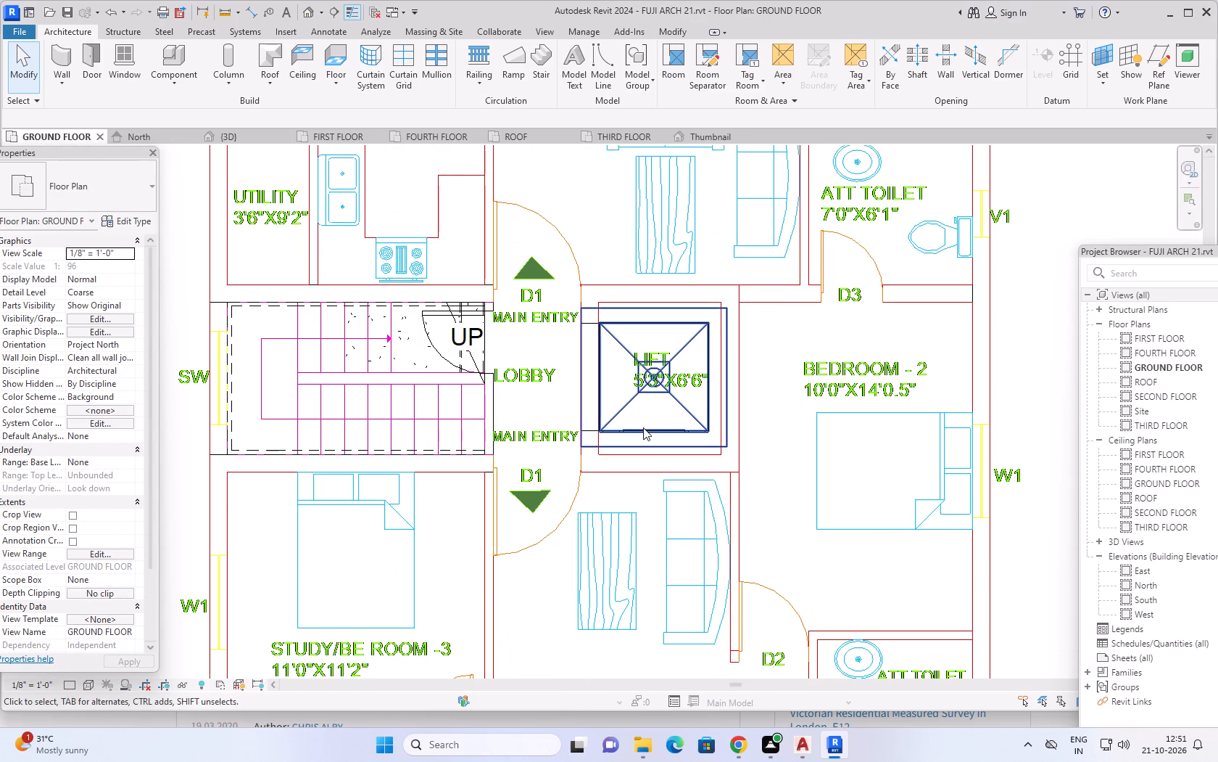
left_click(643, 427)
scroll(541, 406, "up", 4)
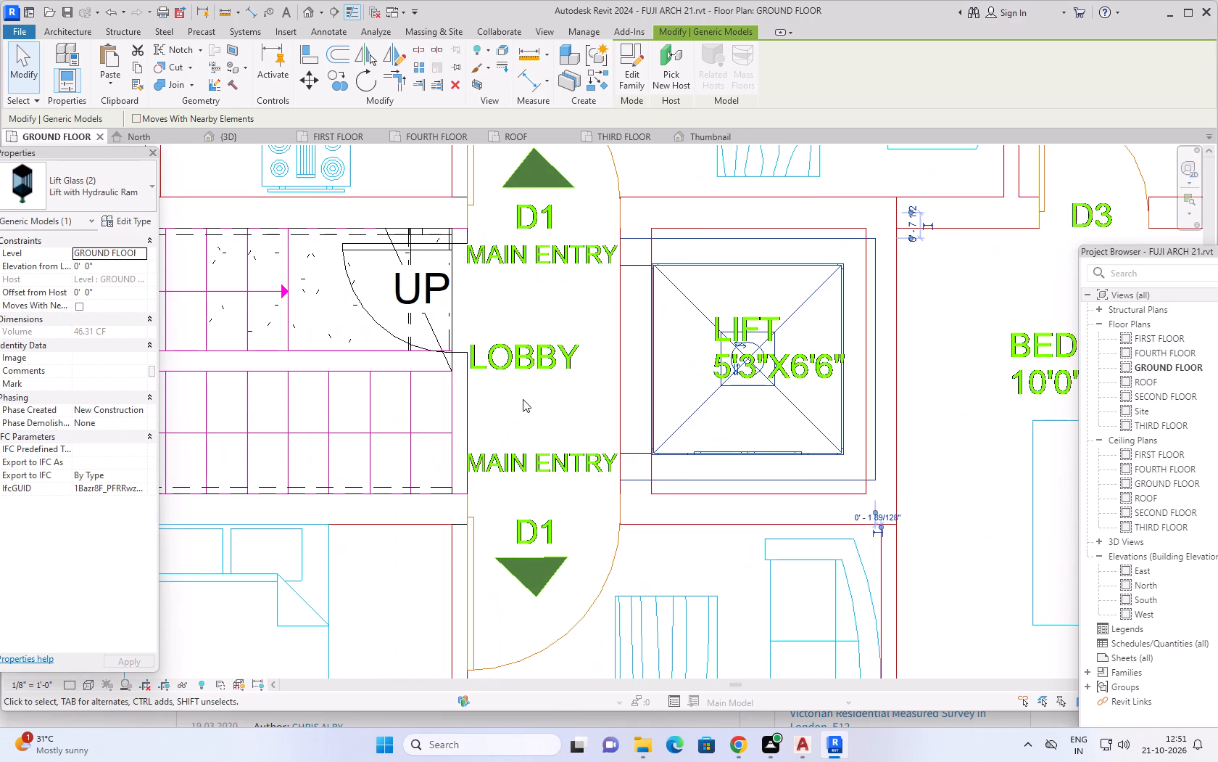
key("Left")
key("Left")
key("Left")
key("Left")
key("Left")
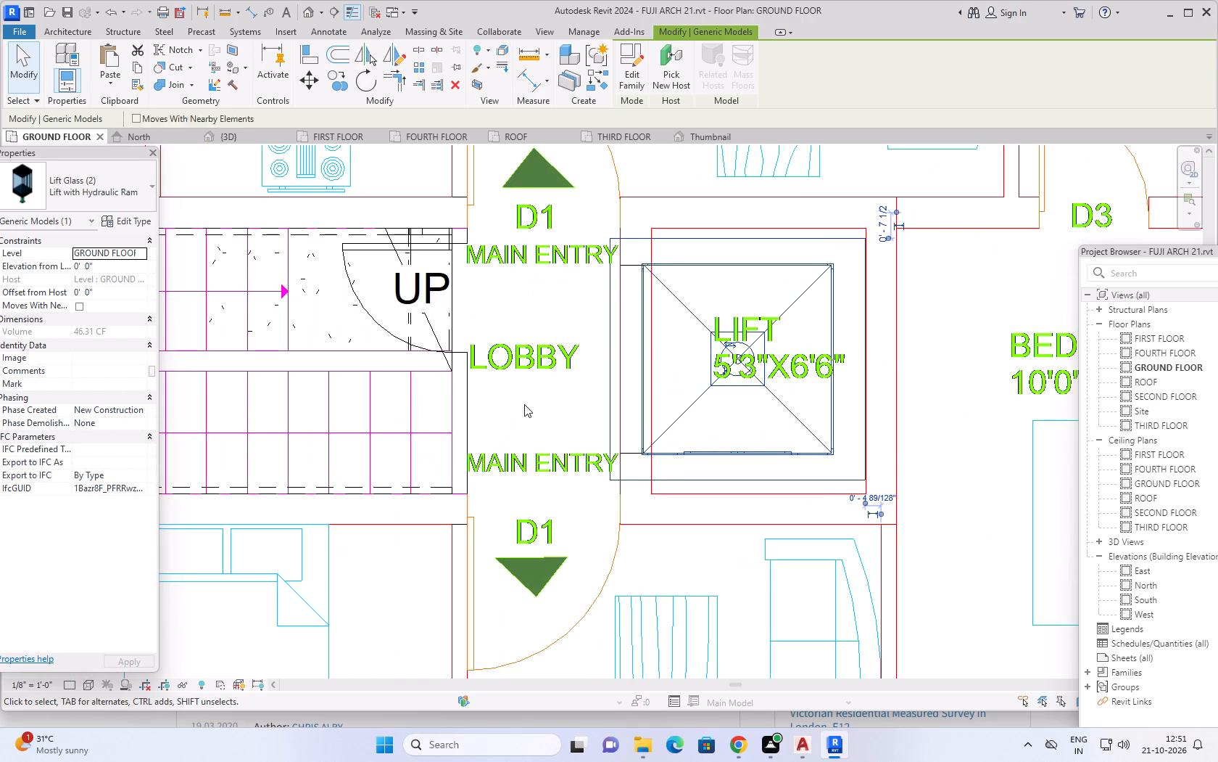
key("Left")
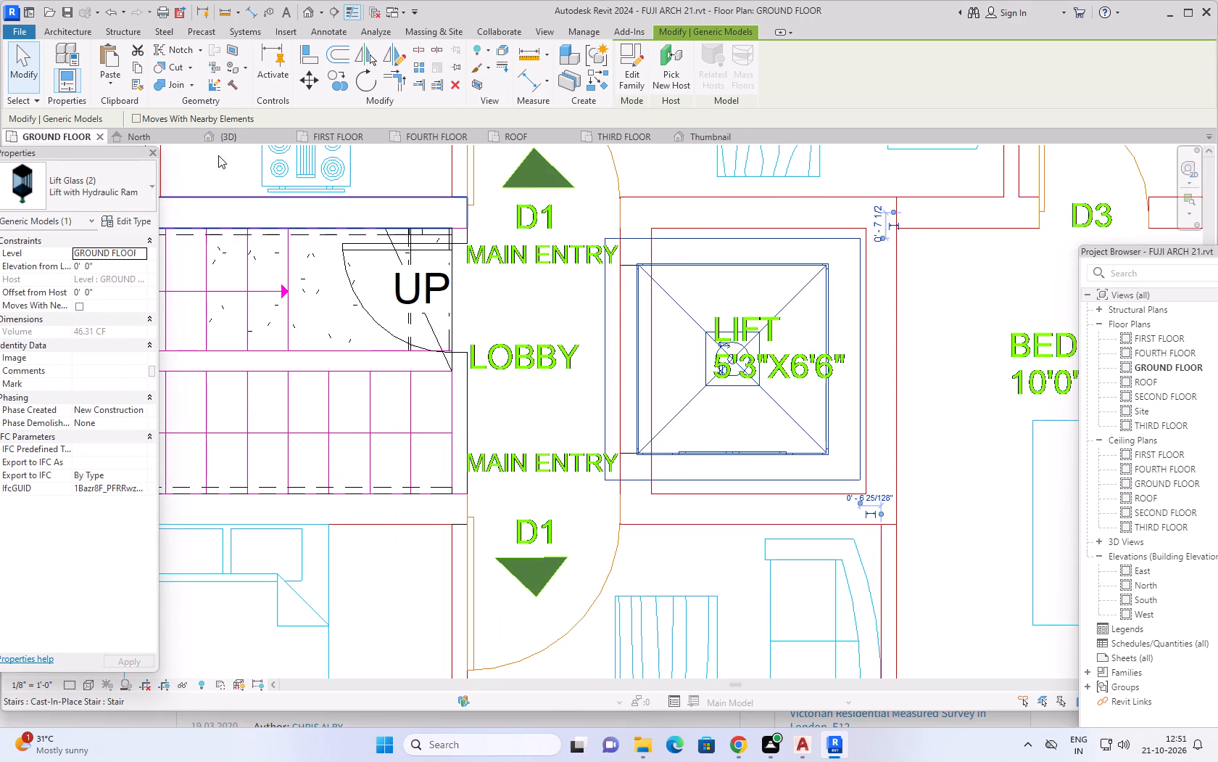
Inspect in 3D how the shifted lift sits in its shaft opening and below the ground-floor slab.
left_click(221, 134)
scroll(600, 657, "up", 4)
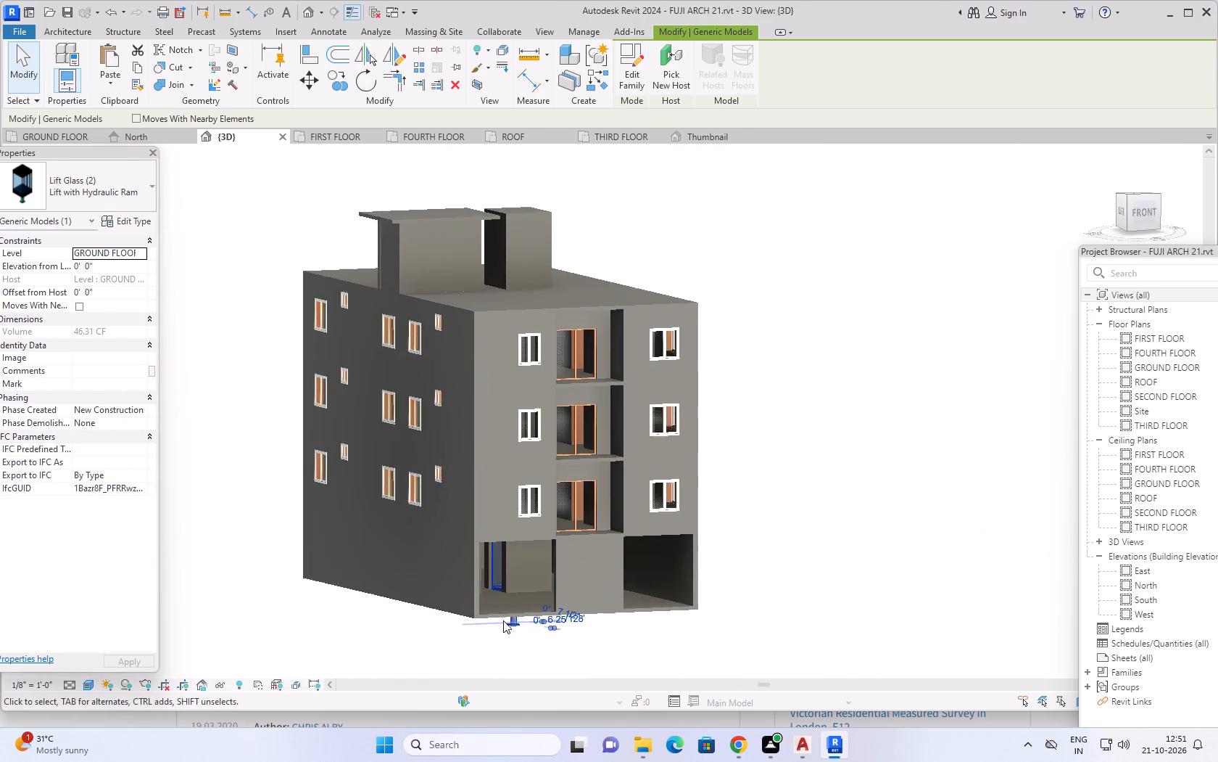
scroll(503, 620, "up", 1)
middle_click_drag(524, 670, 486, 659, "shift")
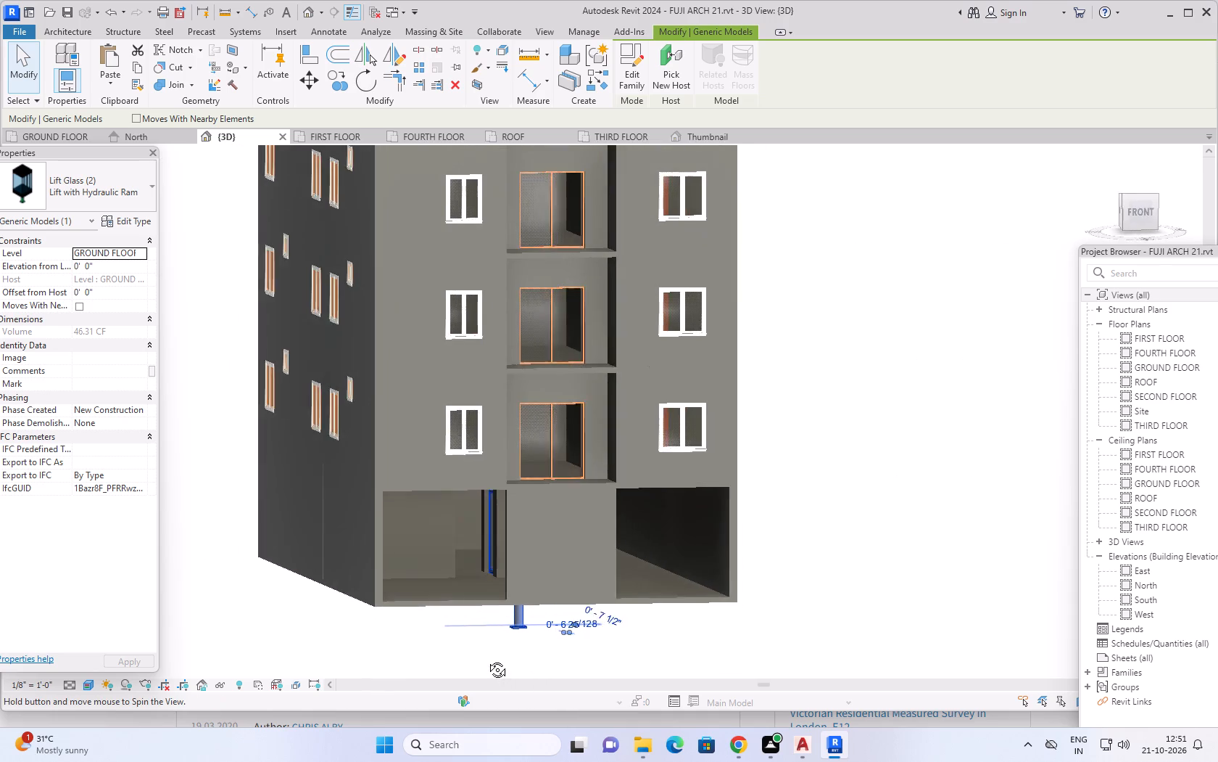
middle_click_drag(486, 659, 495, 654, "shift")
scroll(467, 583, "up", 8)
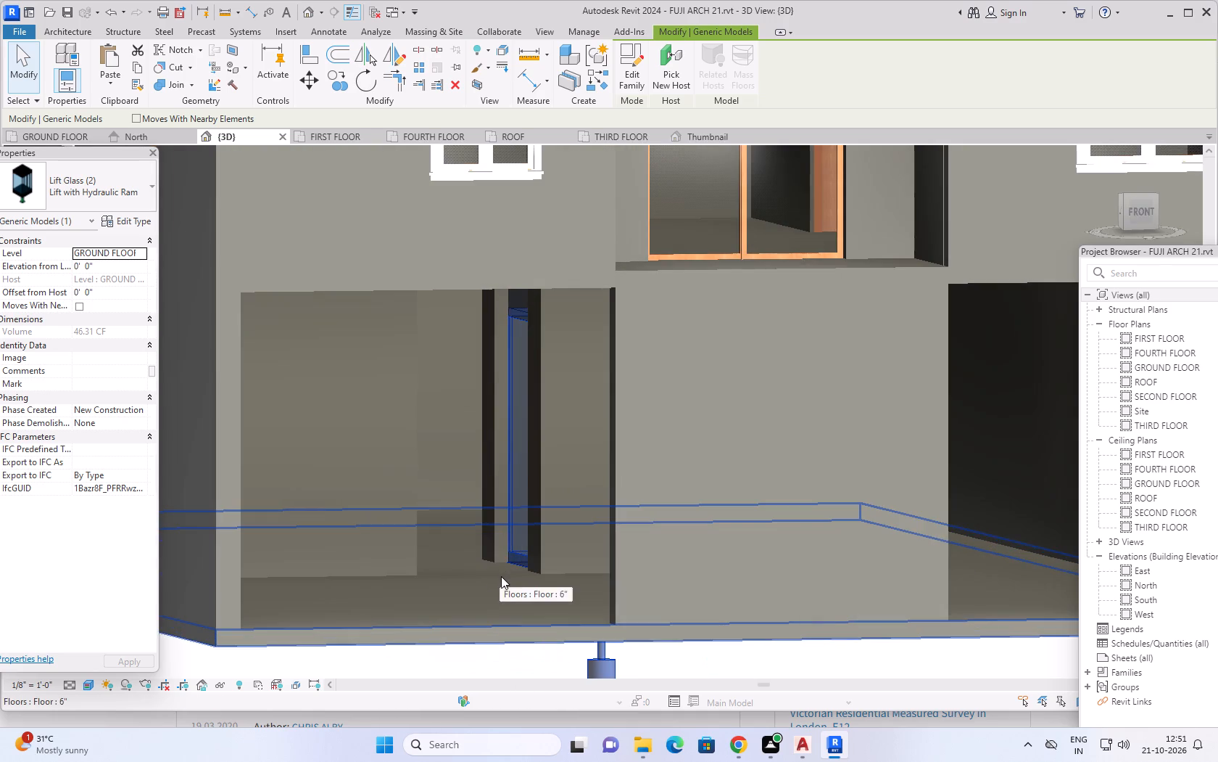
middle_click_drag(501, 576, 525, 570)
middle_click_drag(525, 568, 523, 558, "shift")
middle_click(523, 556, "shift")
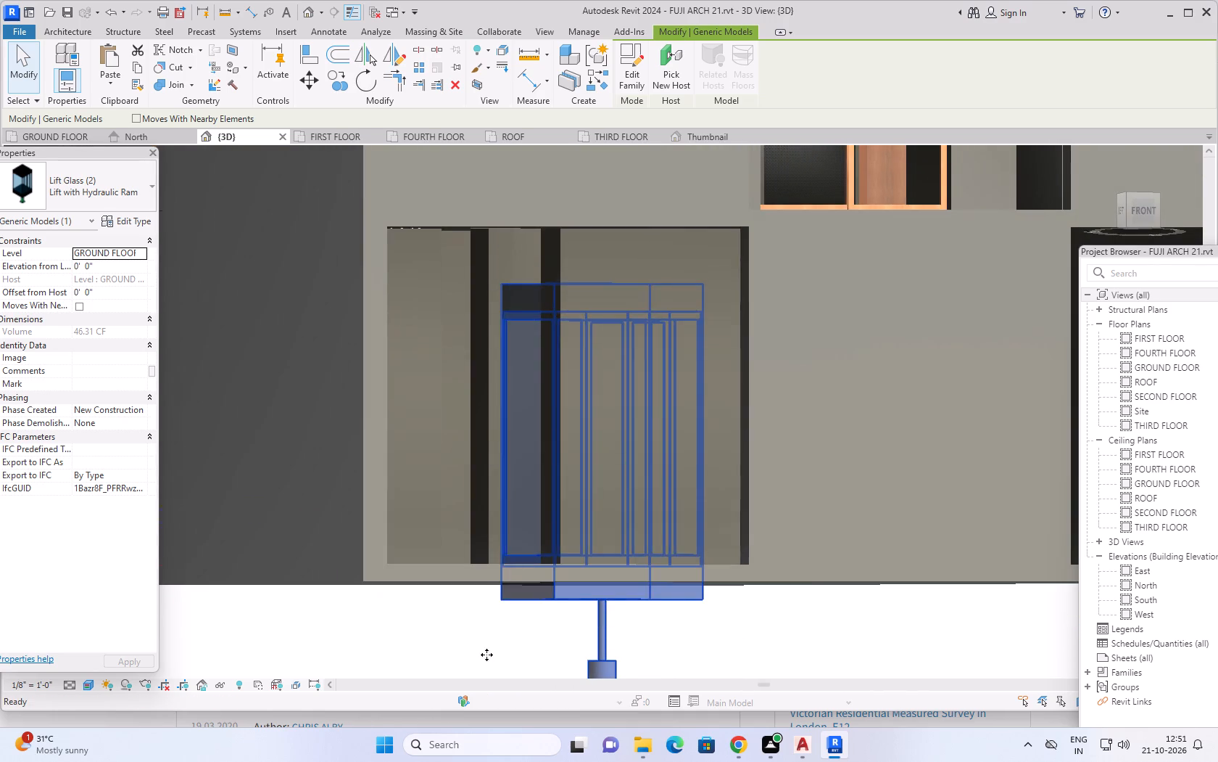
left_click(423, 640)
middle_click_drag(478, 644, 466, 682, "shift")
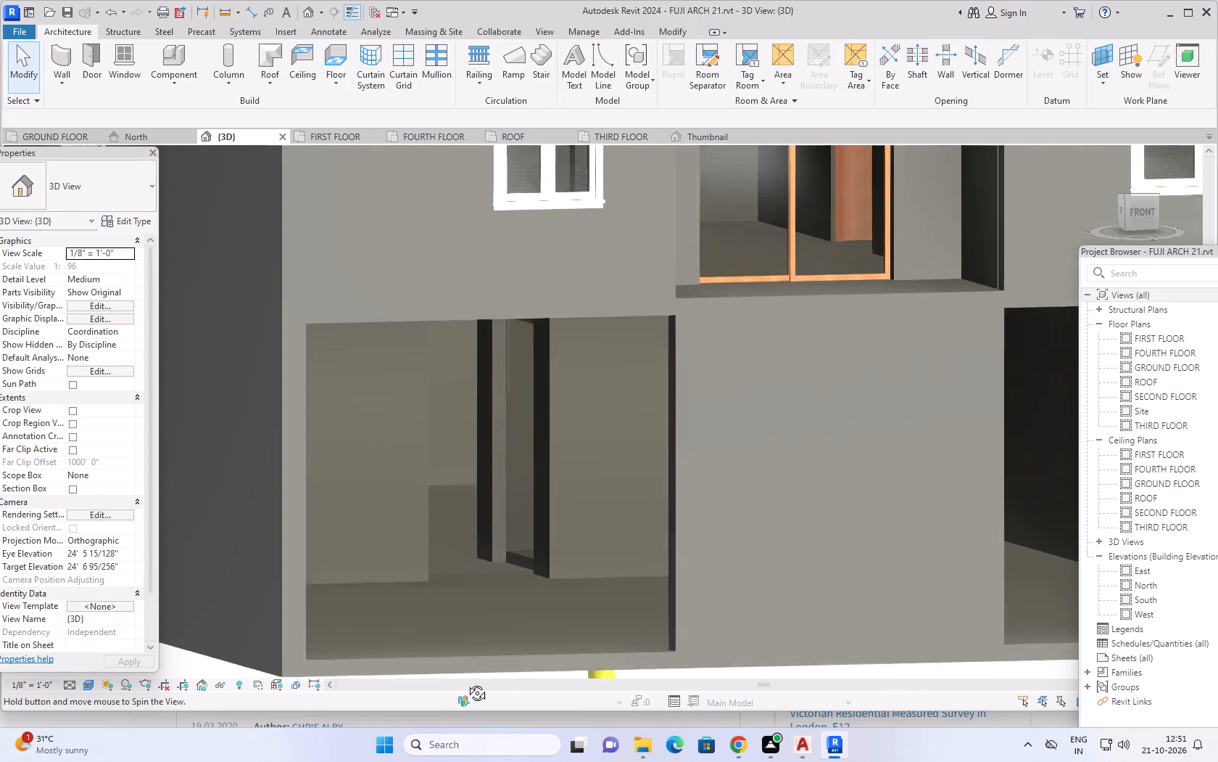
middle_click_drag(466, 682, 492, 642, "shift")
scroll(505, 642, "down", 1)
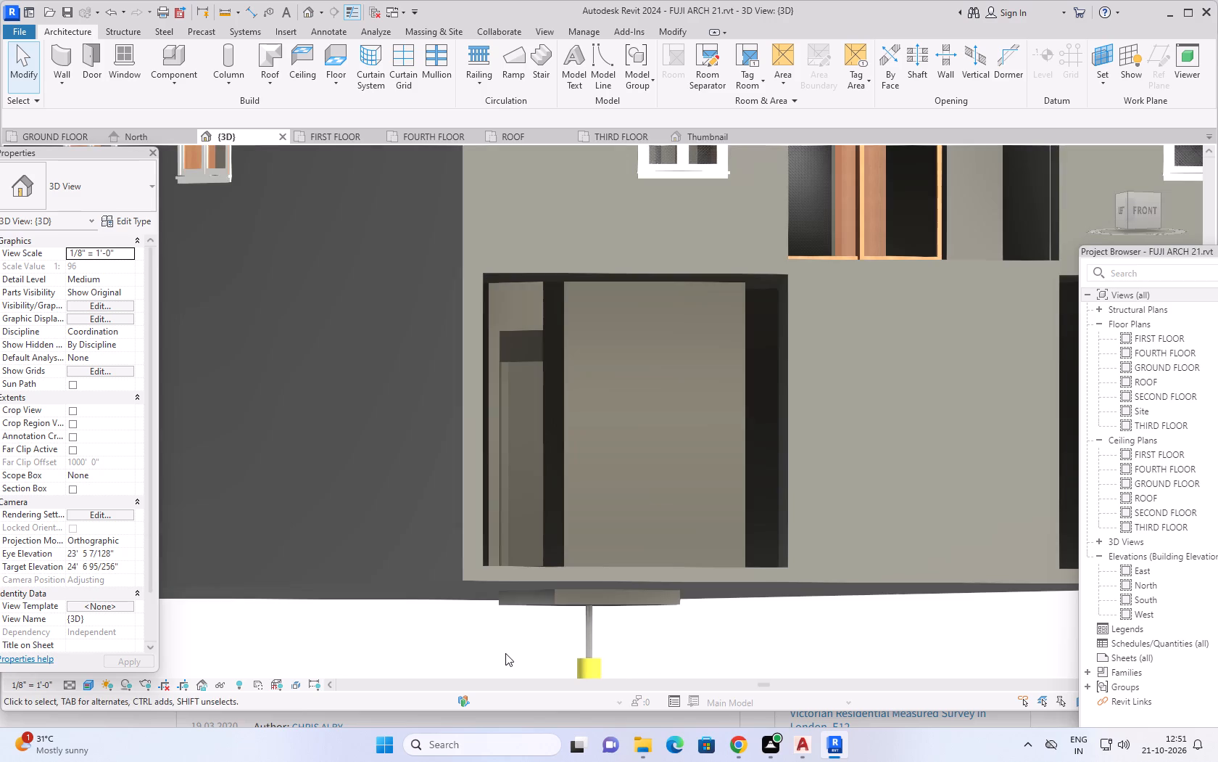
middle_click_drag(505, 652, 472, 520)
scroll(514, 561, "down", 3)
middle_click_drag(624, 593, 599, 653)
scroll(621, 604, "down", 1)
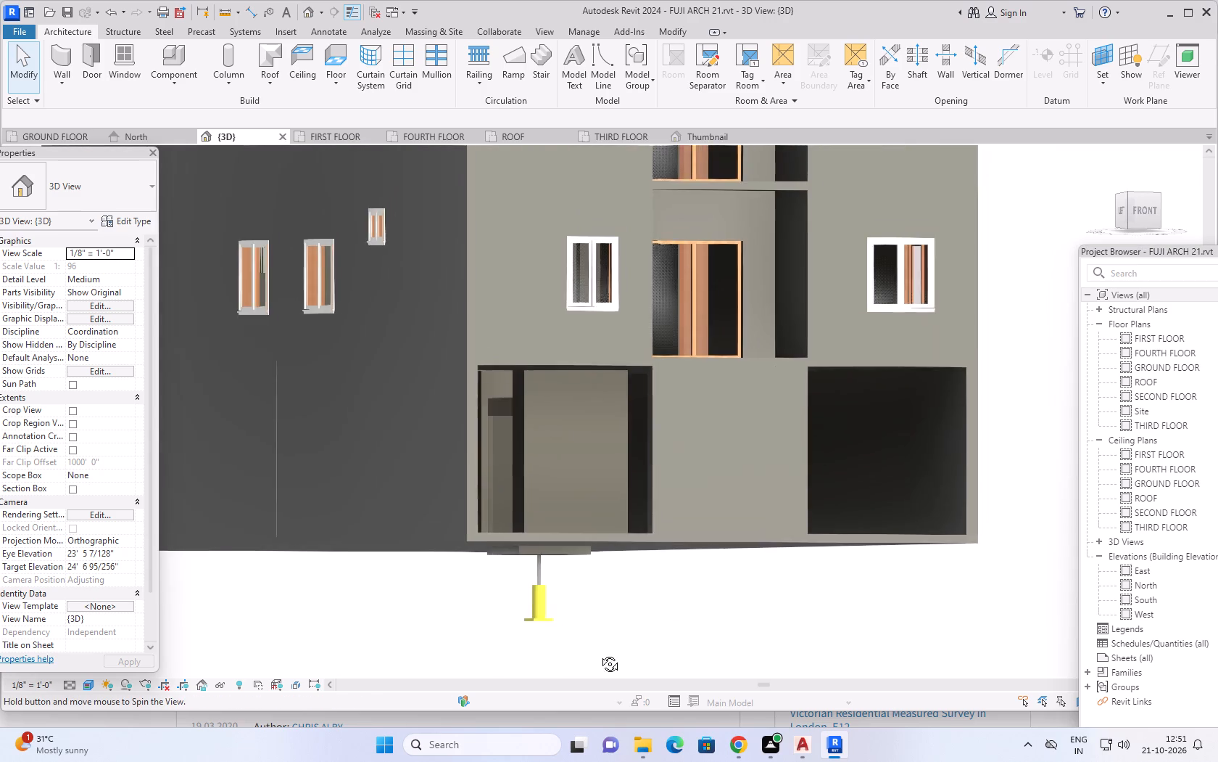
middle_click_drag(599, 653, 591, 679)
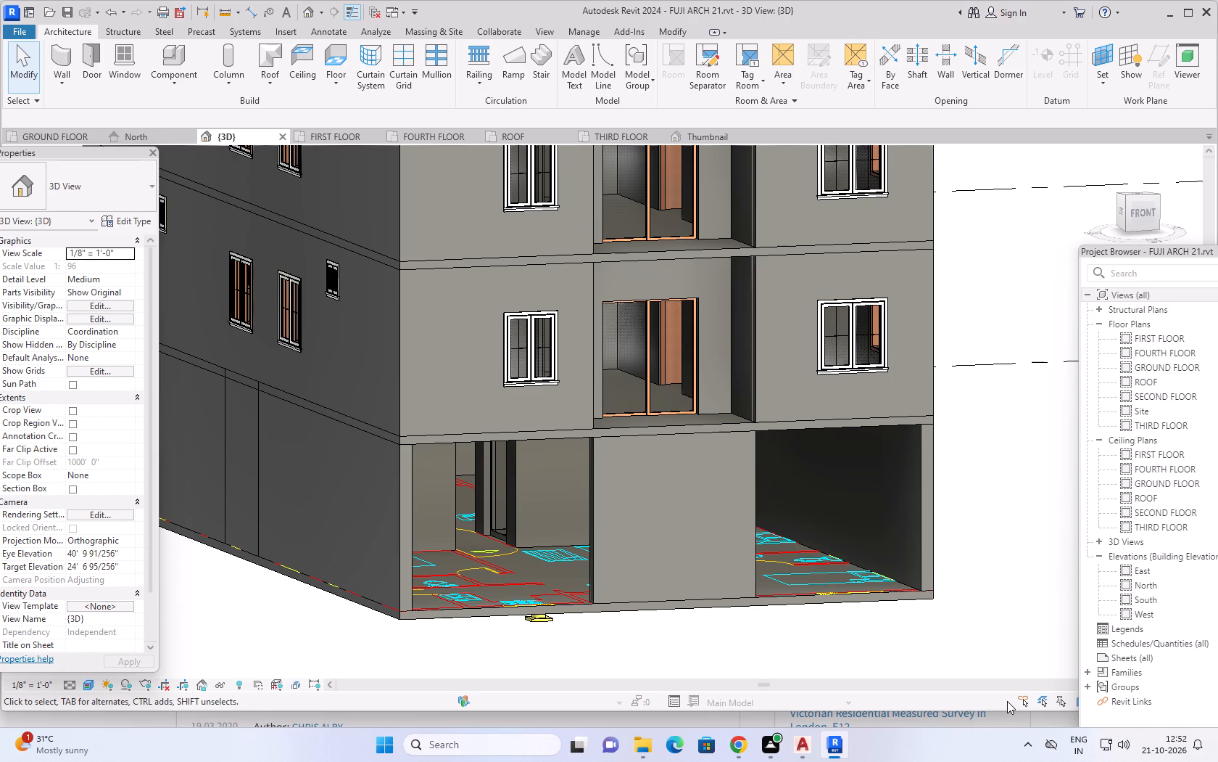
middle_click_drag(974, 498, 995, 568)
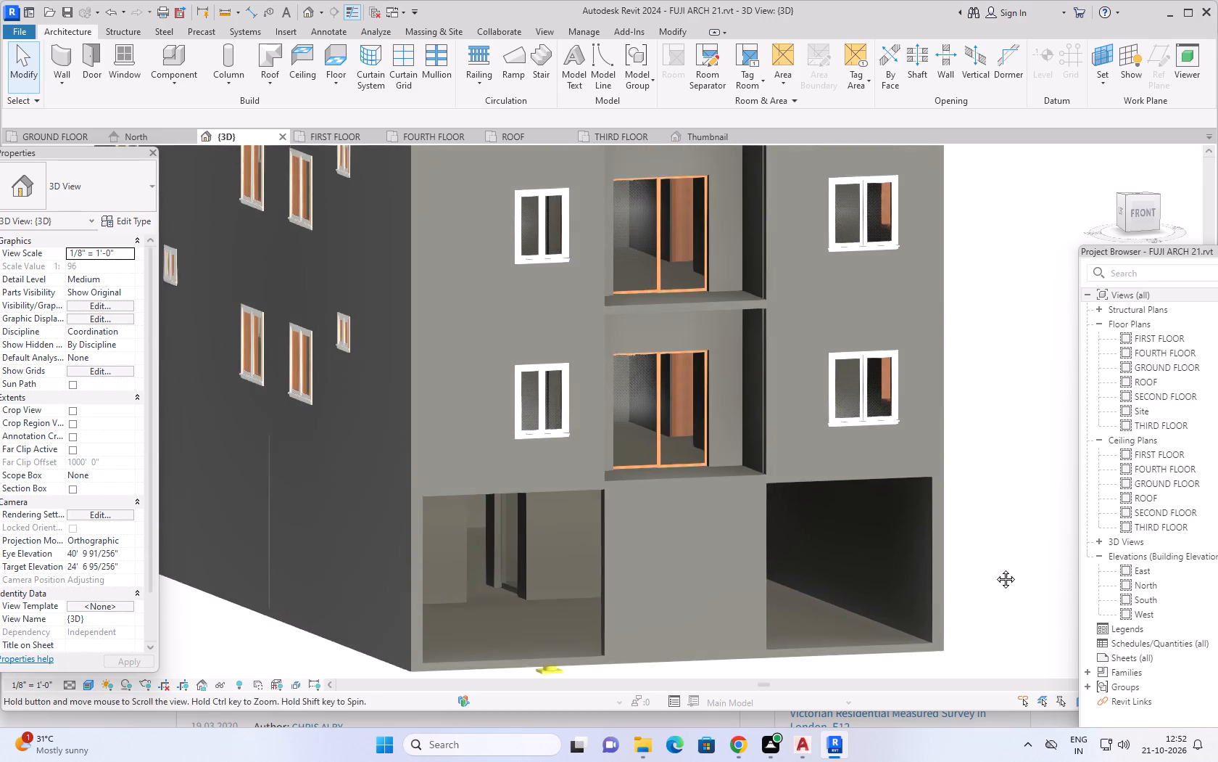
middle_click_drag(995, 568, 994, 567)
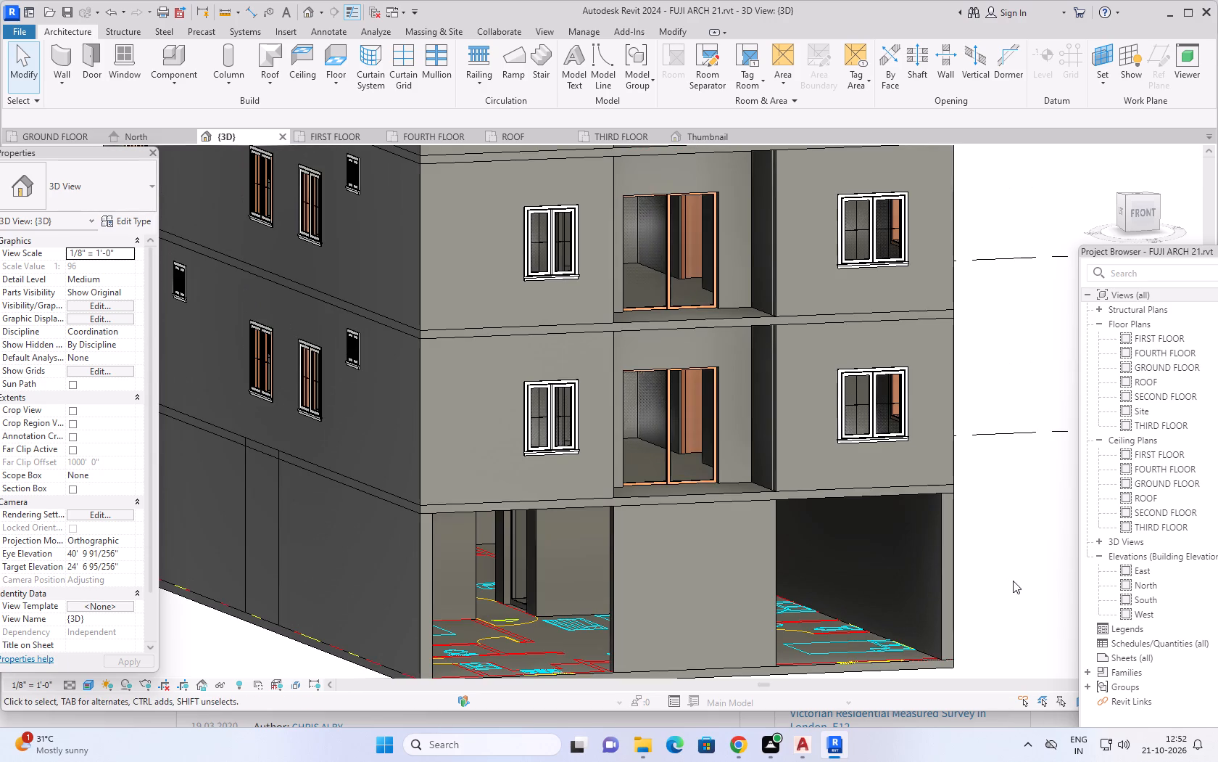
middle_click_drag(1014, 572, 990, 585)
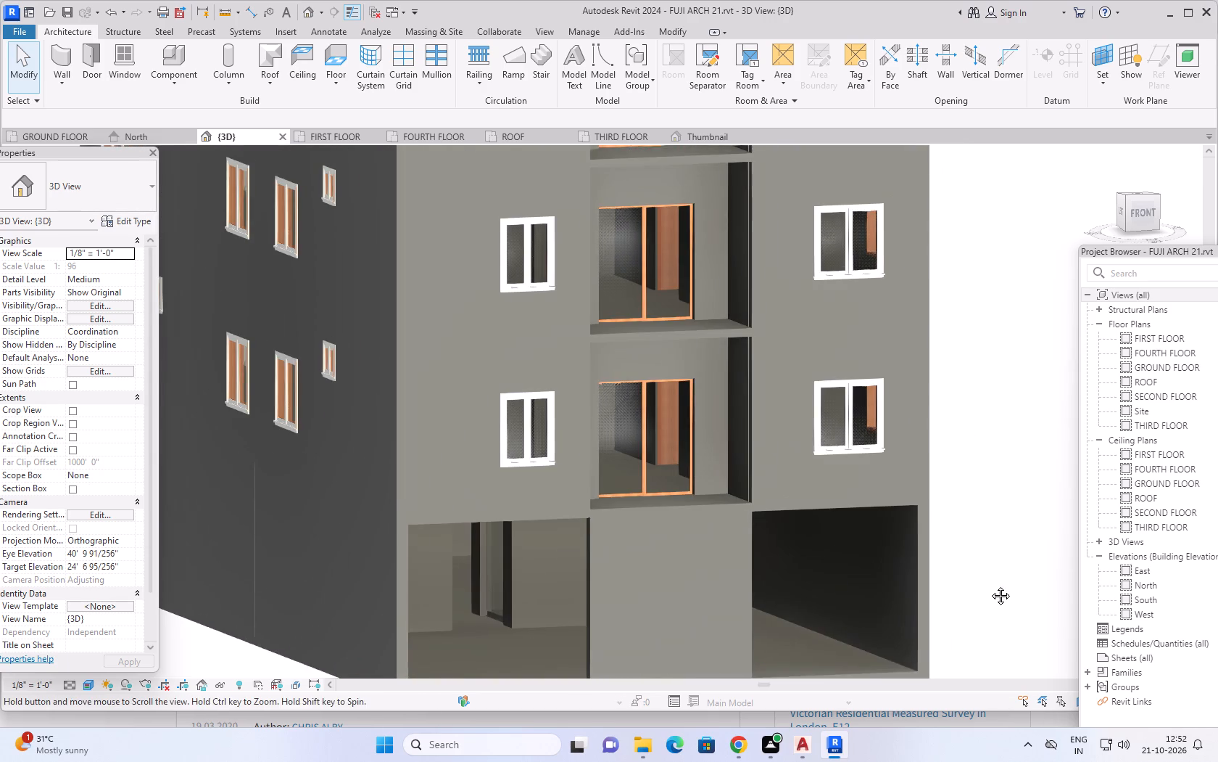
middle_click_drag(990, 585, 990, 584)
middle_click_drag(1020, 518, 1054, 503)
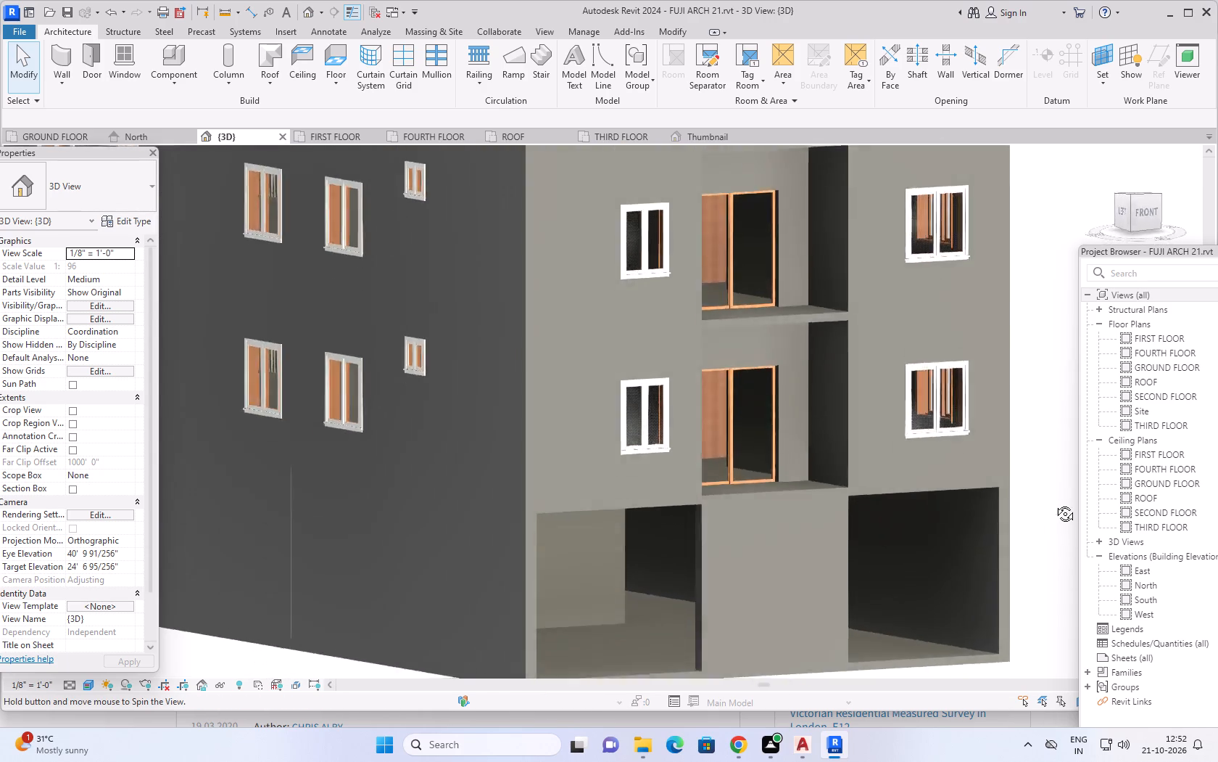
Delete the full-length 9" wall closing the lobby side of the lift shaft above the FOURTH FLOOR slab.
middle_click_drag(1054, 503, 1024, 479)
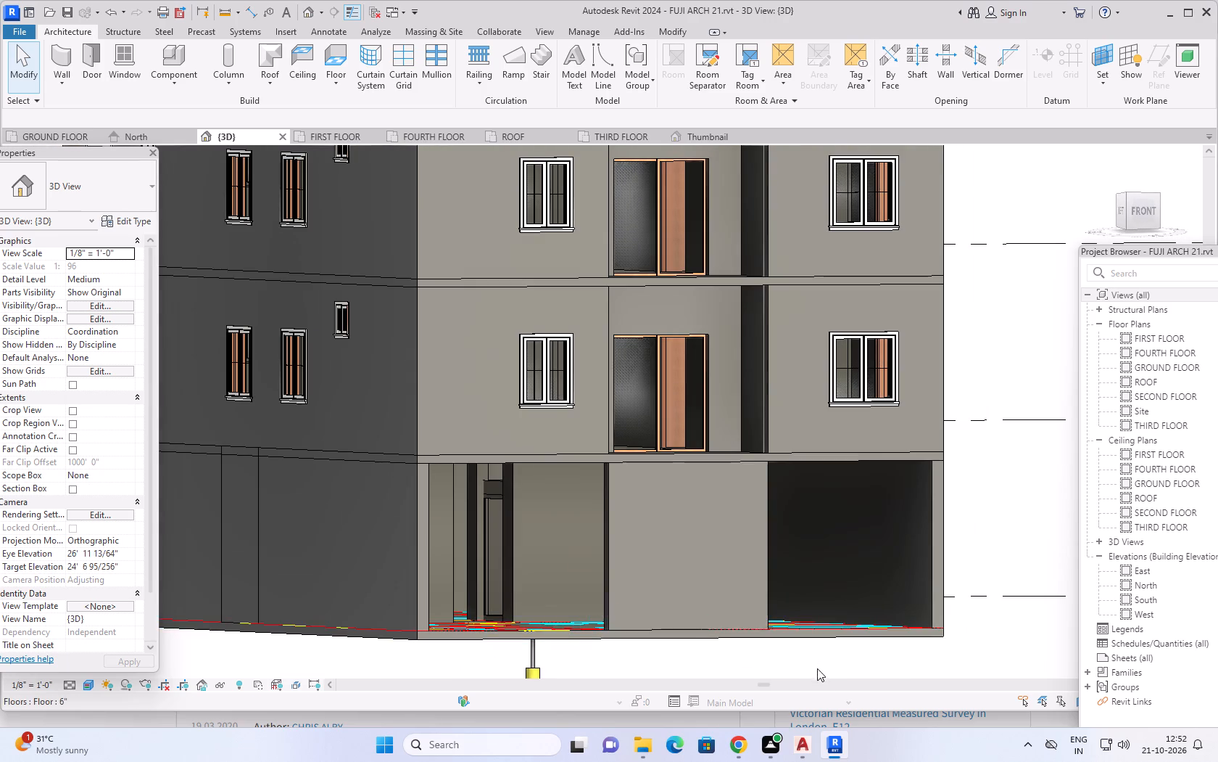
middle_click_drag(817, 668, 825, 578)
middle_click_drag(812, 597, 828, 625)
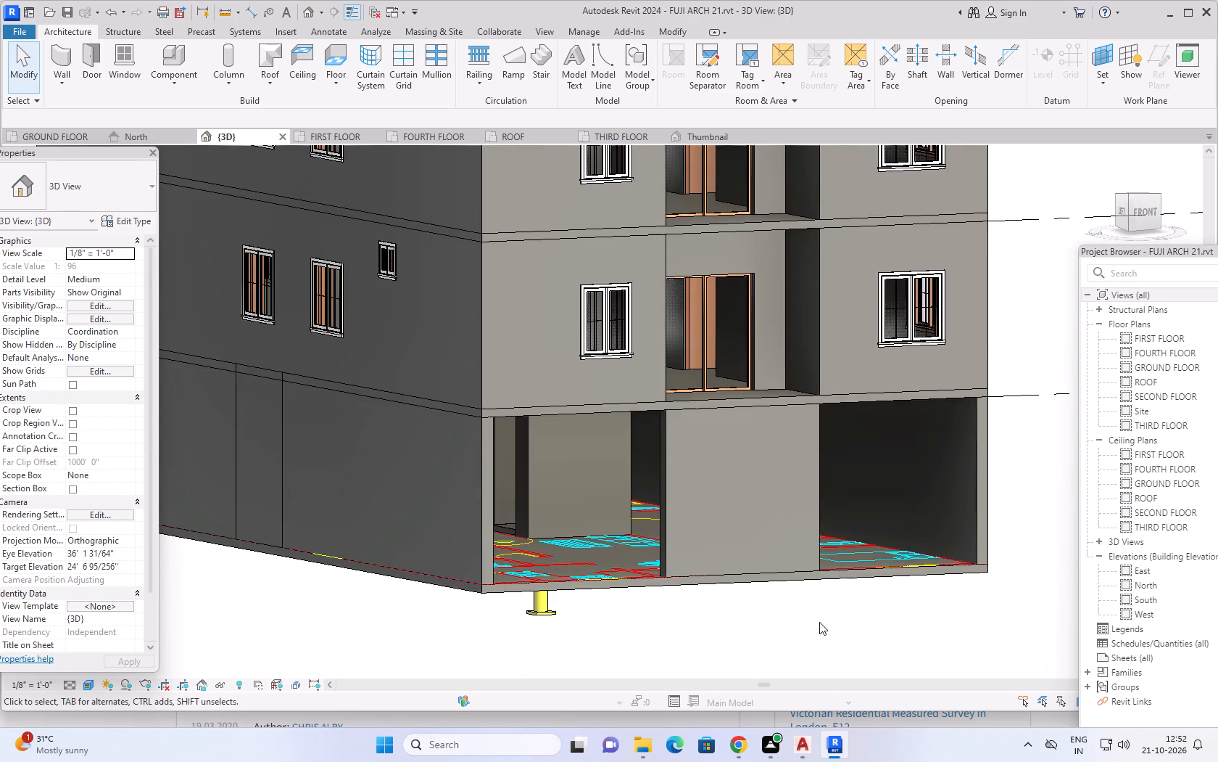
middle_click_drag(809, 620, 791, 604)
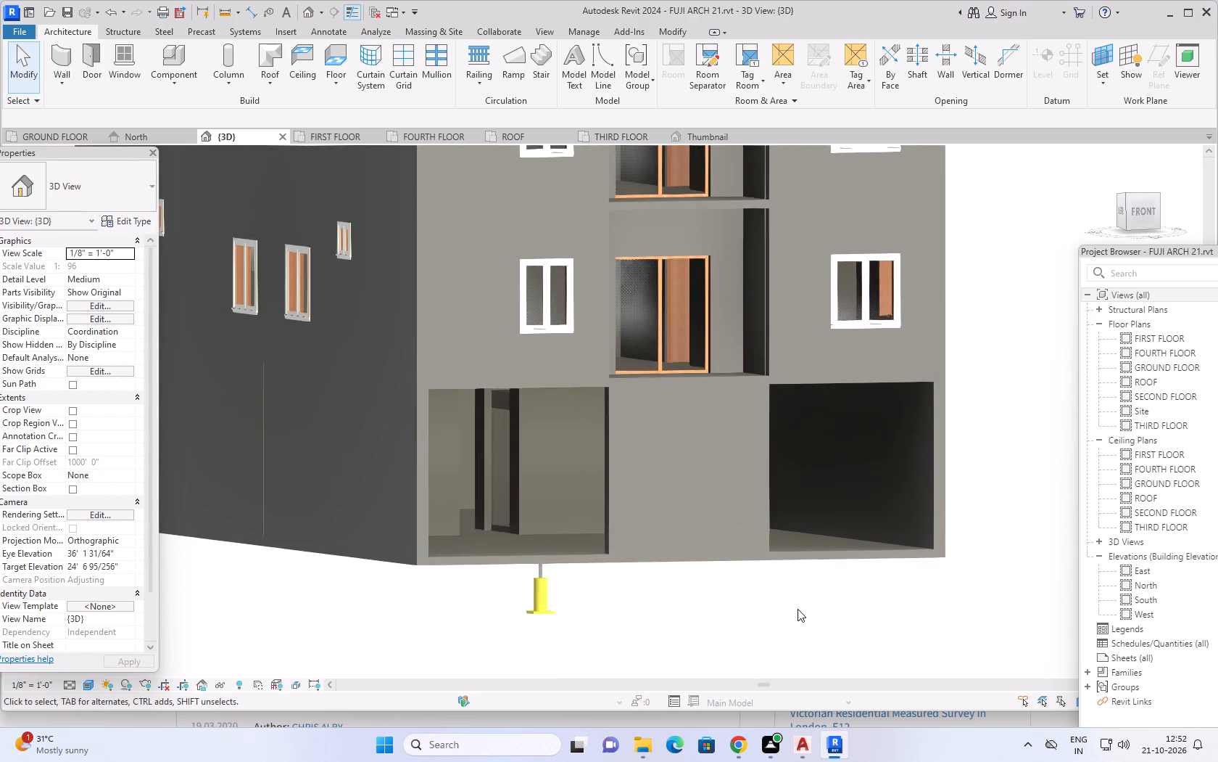
scroll(797, 609, "down", 2)
key("Escape")
key("Escape")
scroll(947, 412, "down", 2)
middle_click_drag(974, 327, 921, 542)
scroll(602, 319, "up", 6)
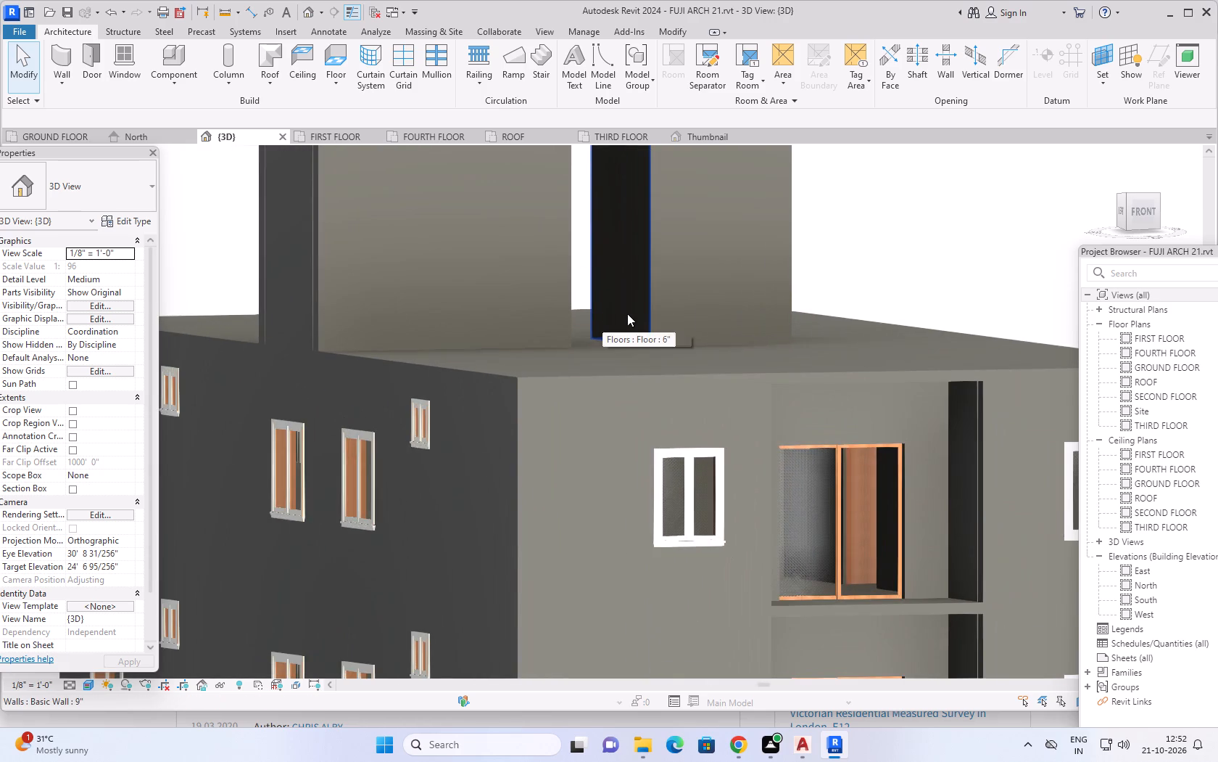
left_click(624, 316)
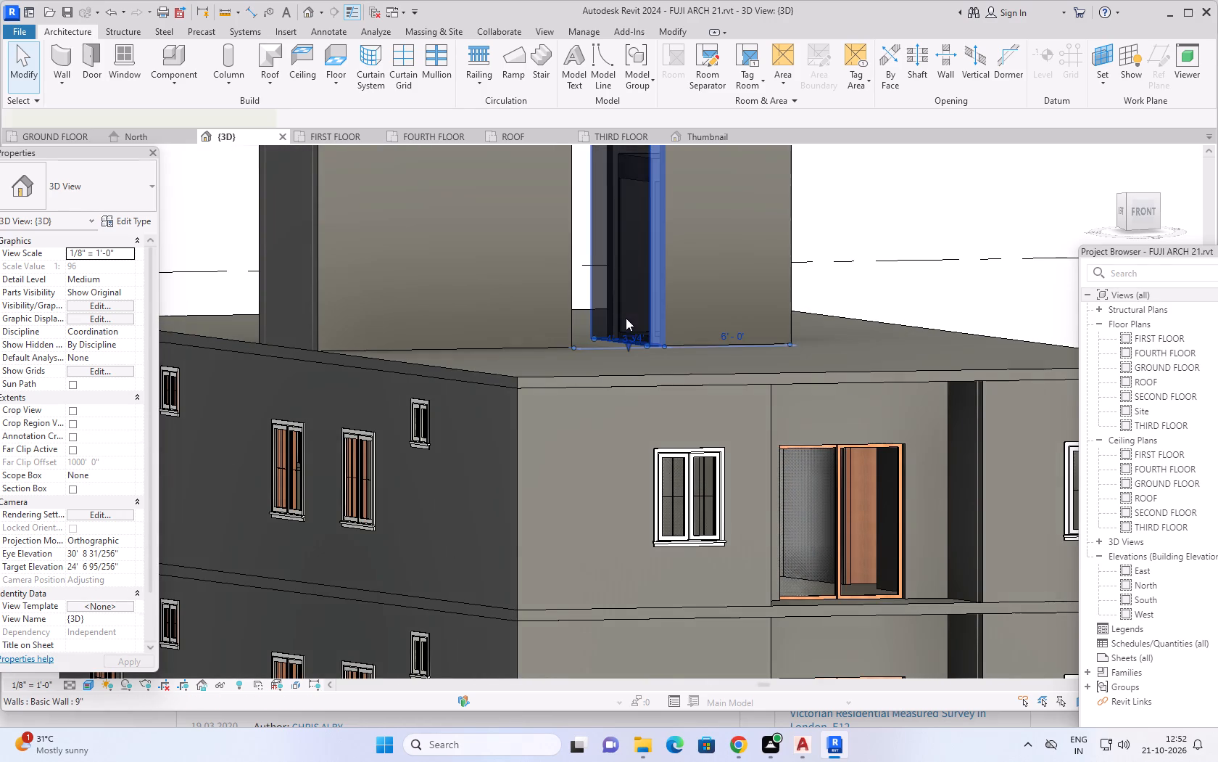
middle_click_drag(1003, 199, 979, 282, "shift")
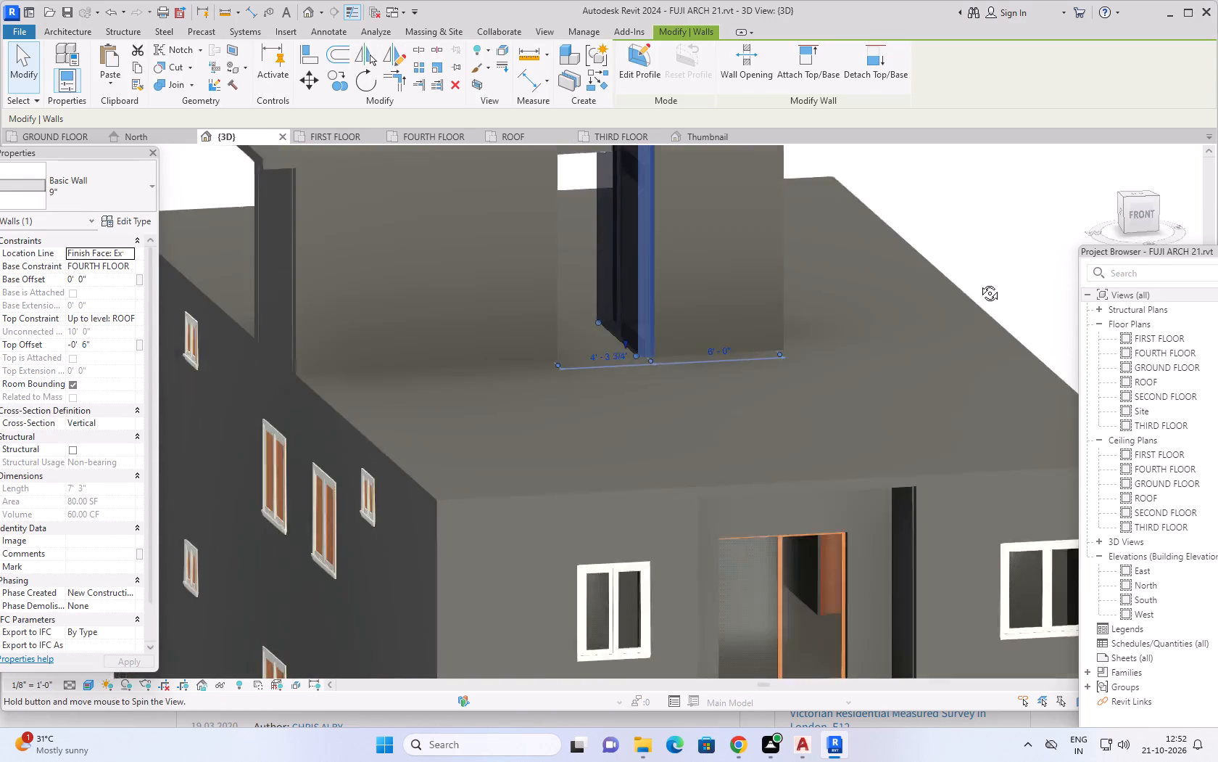
middle_click_drag(979, 282, 977, 287, "shift")
key("Delete")
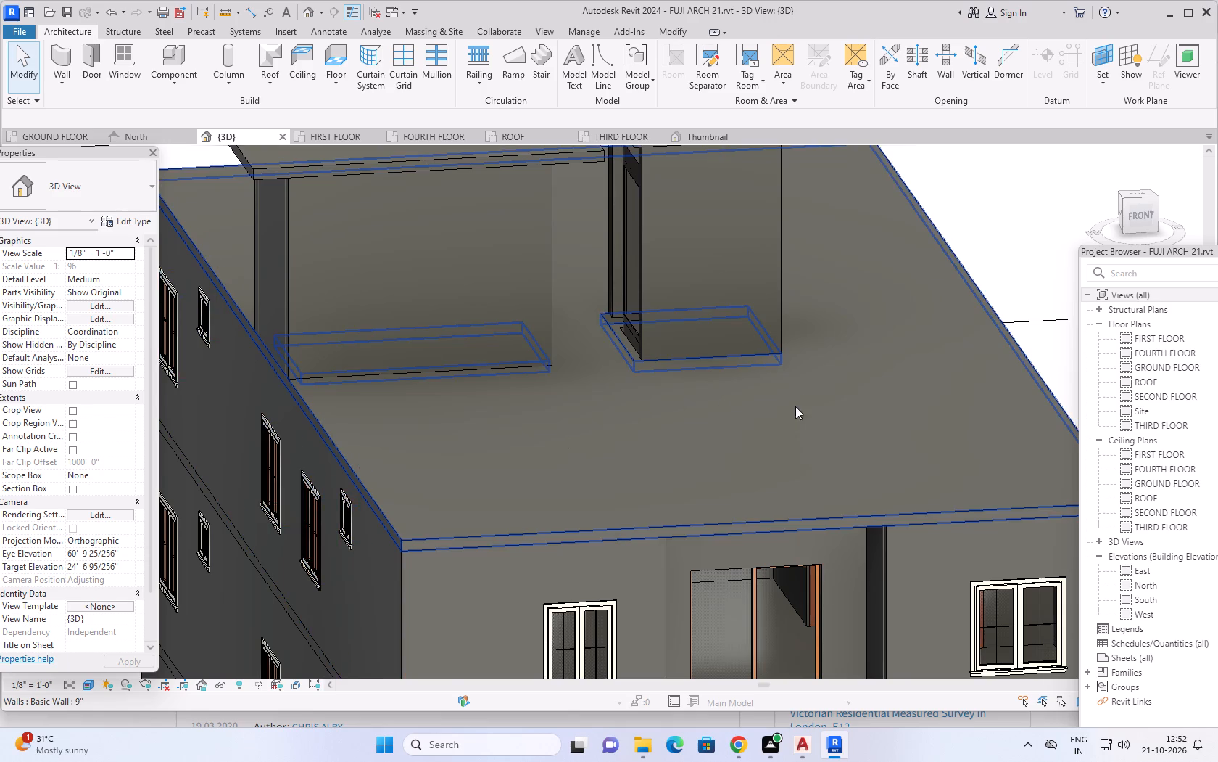
Copy the two short 9" lobby-side lift shaft walls in the GROUND FLOOR plan and paste them aligned to the GROUND FLOOR level.
scroll(802, 396, "down", 2)
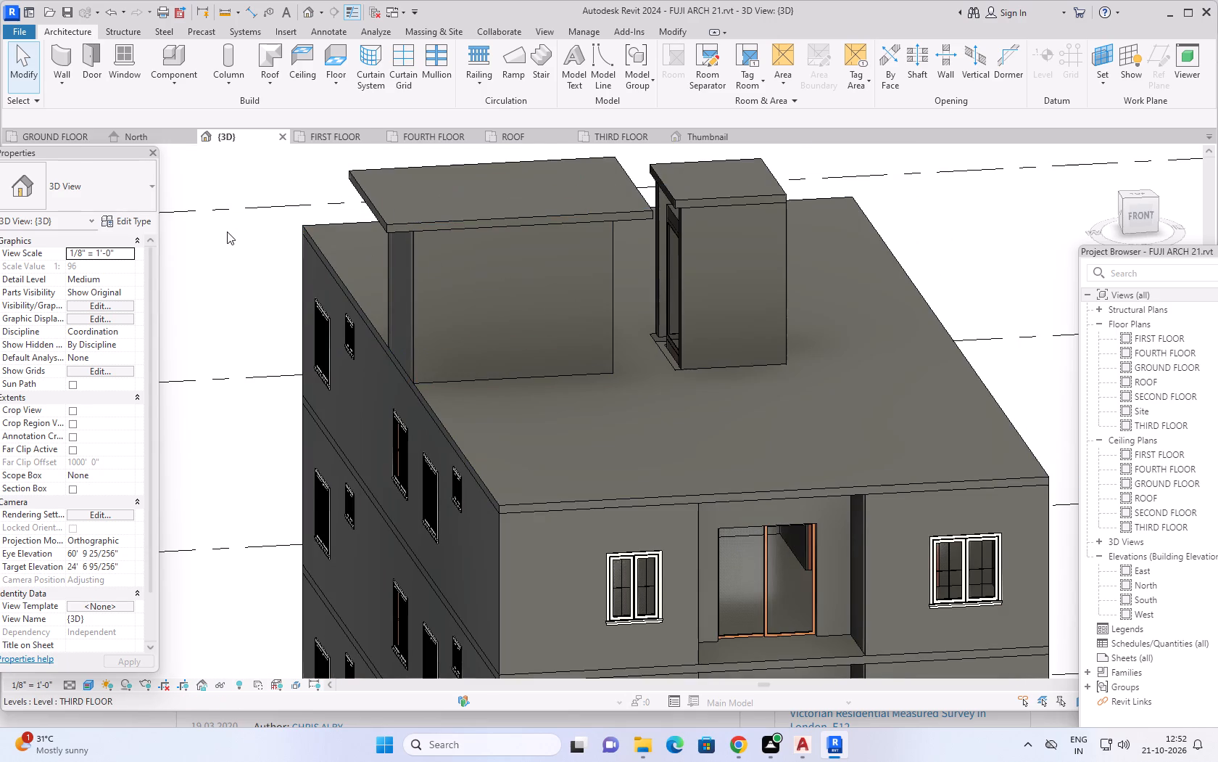
middle_click_drag(227, 232, 539, 229)
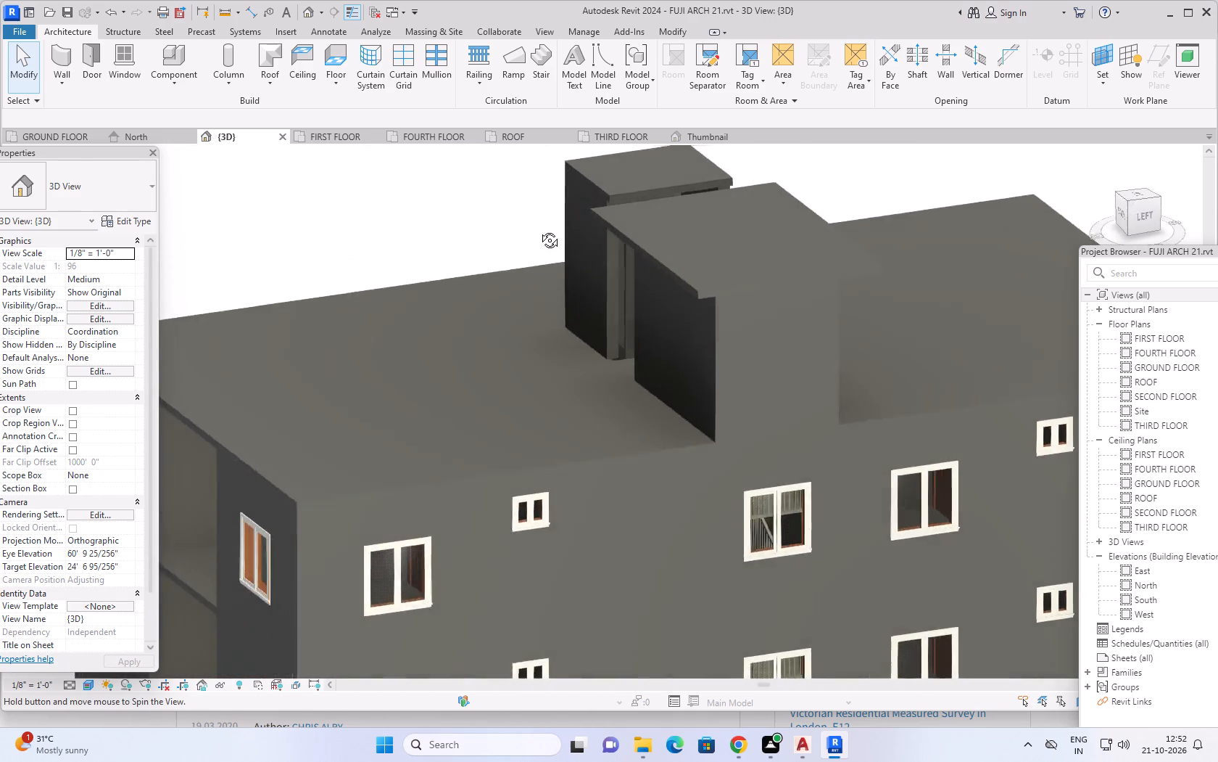
middle_click_drag(539, 229, 387, 300)
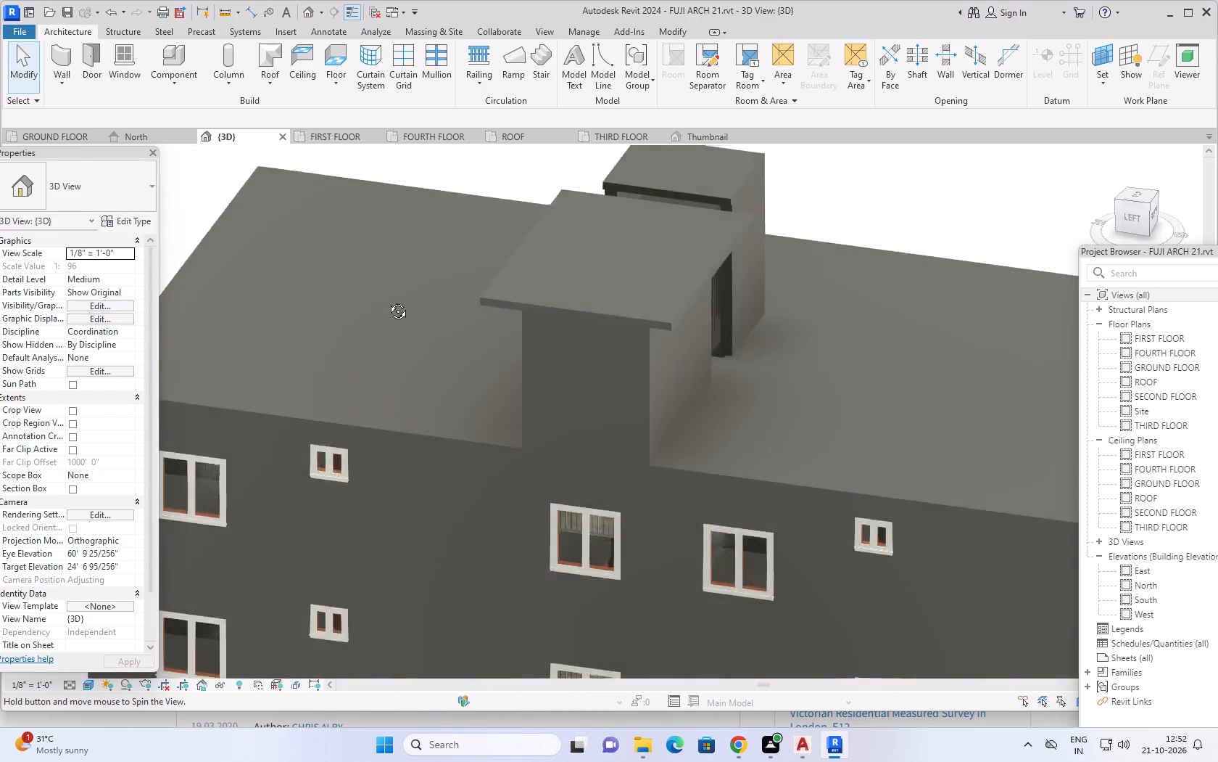
middle_click_drag(387, 300, 241, 388)
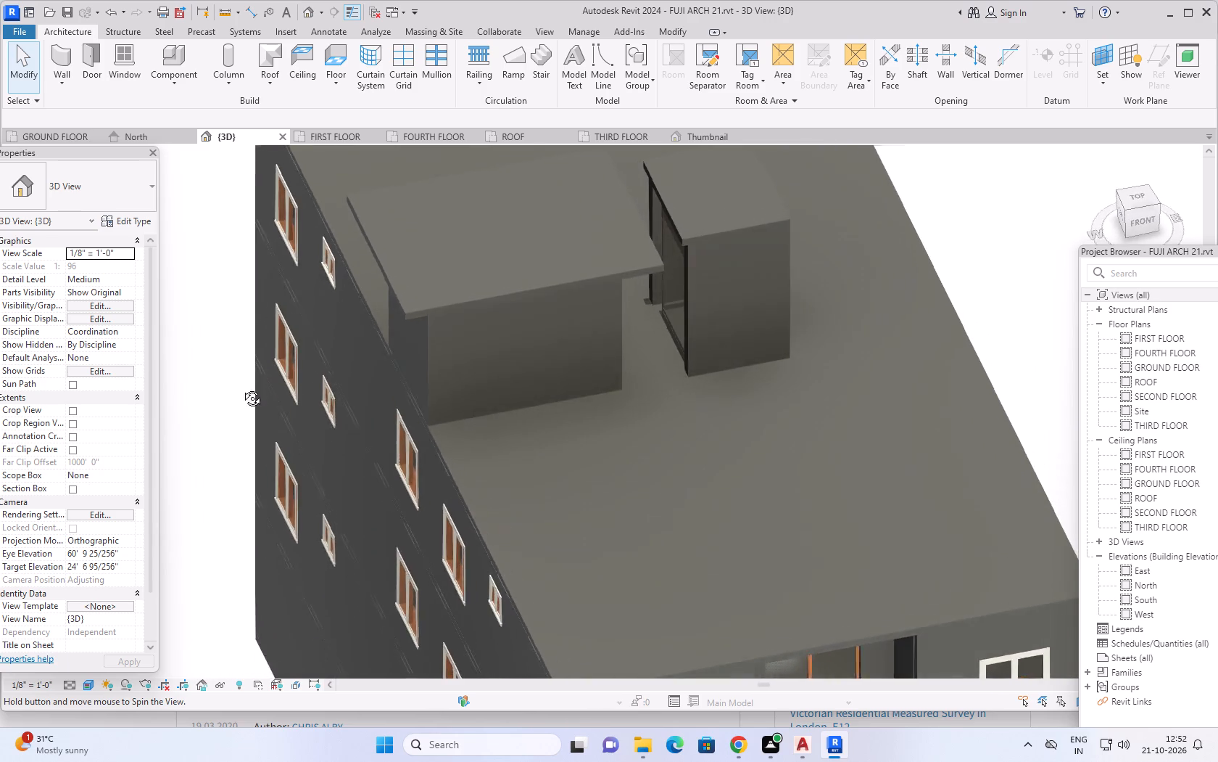
middle_click_drag(241, 388, 206, 507)
left_click(51, 135)
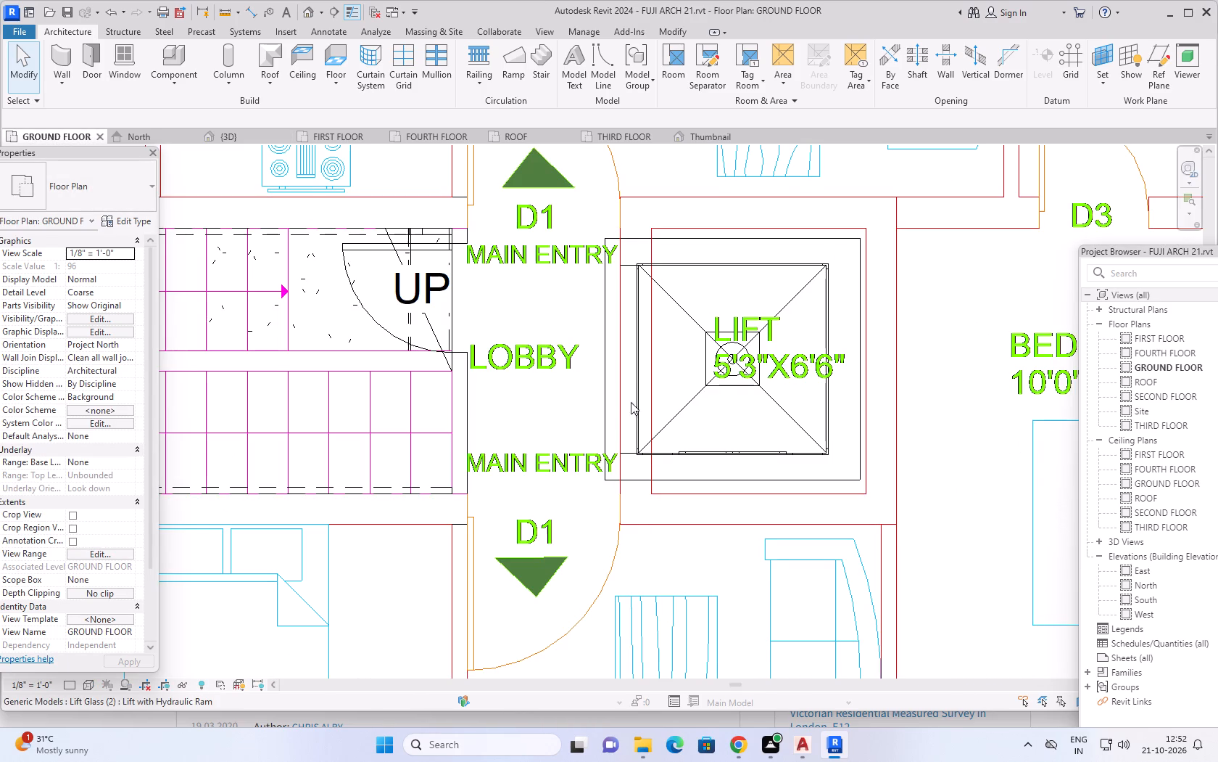
left_click(631, 255)
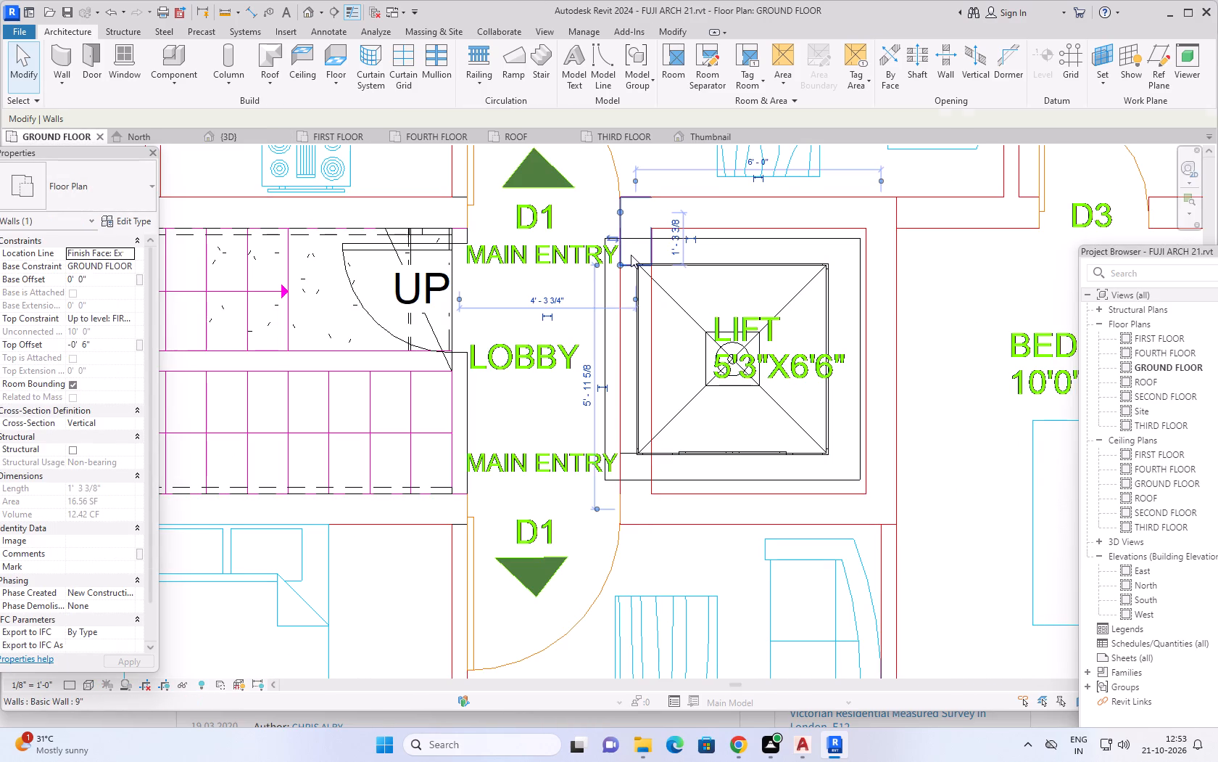
left_click(631, 494, "ctrl")
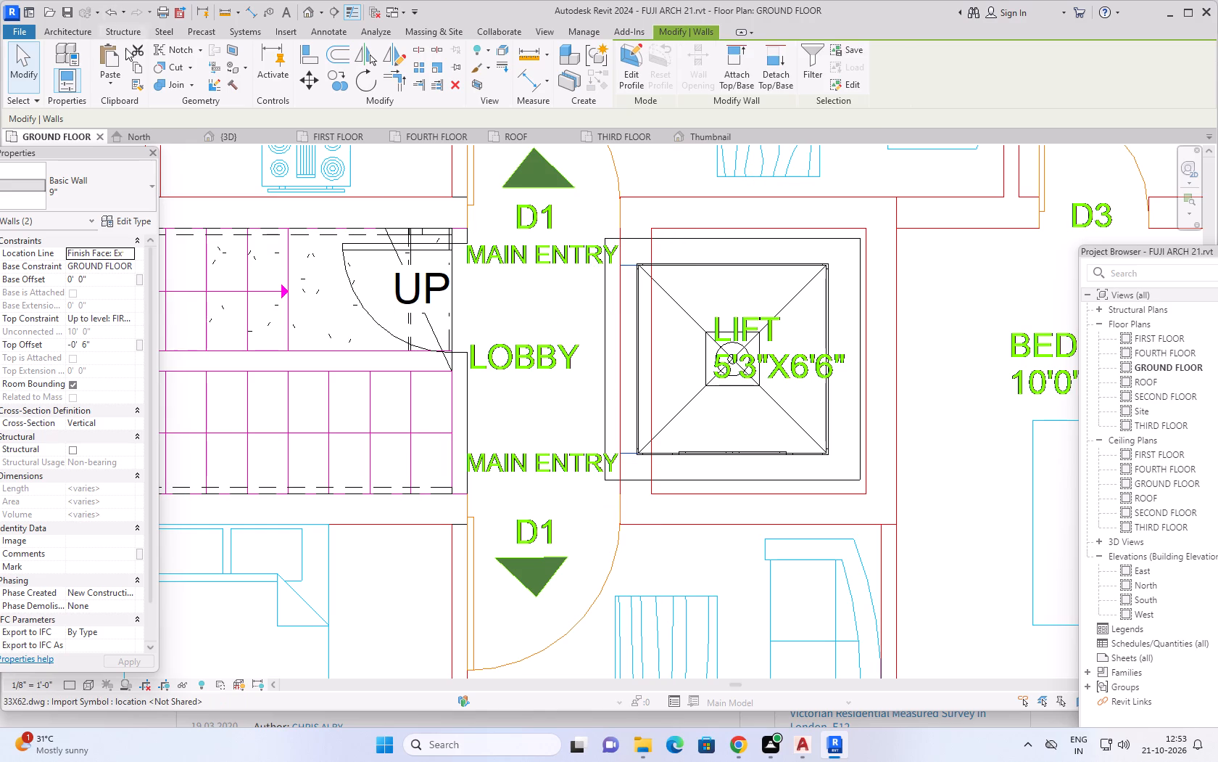
left_click(142, 70)
left_click(113, 84)
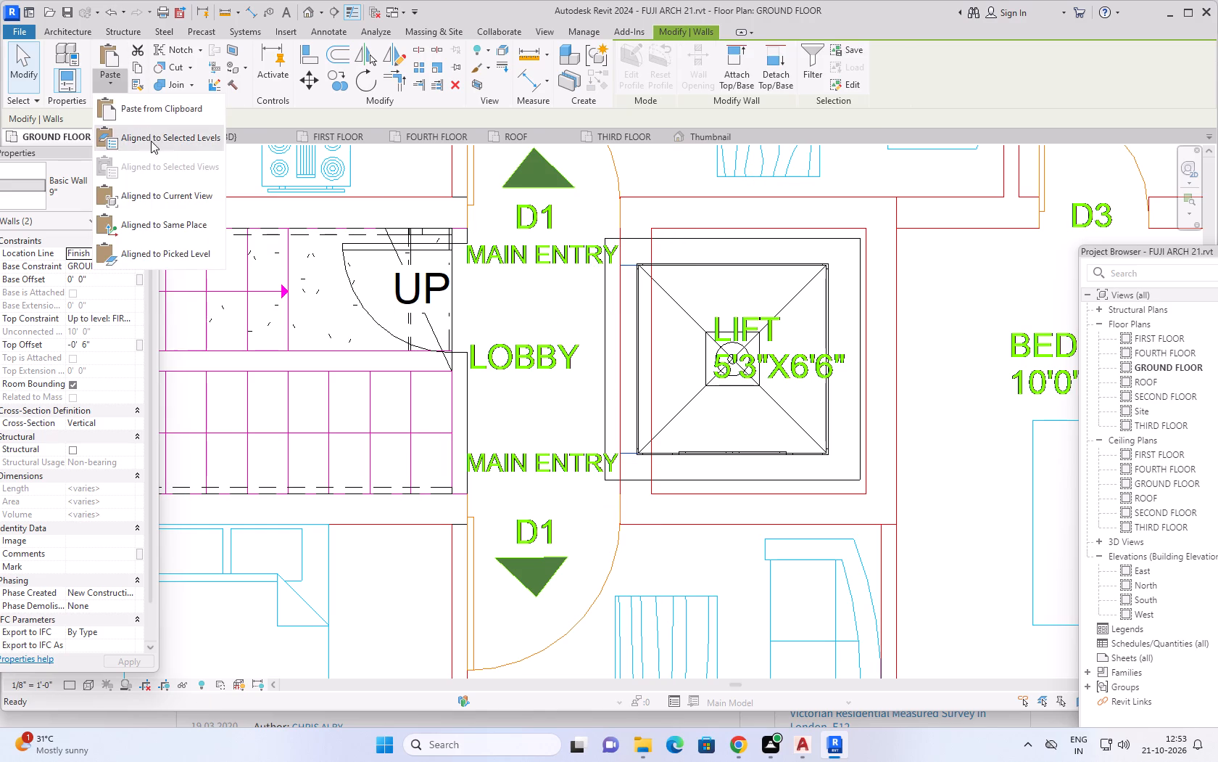
left_click(151, 141)
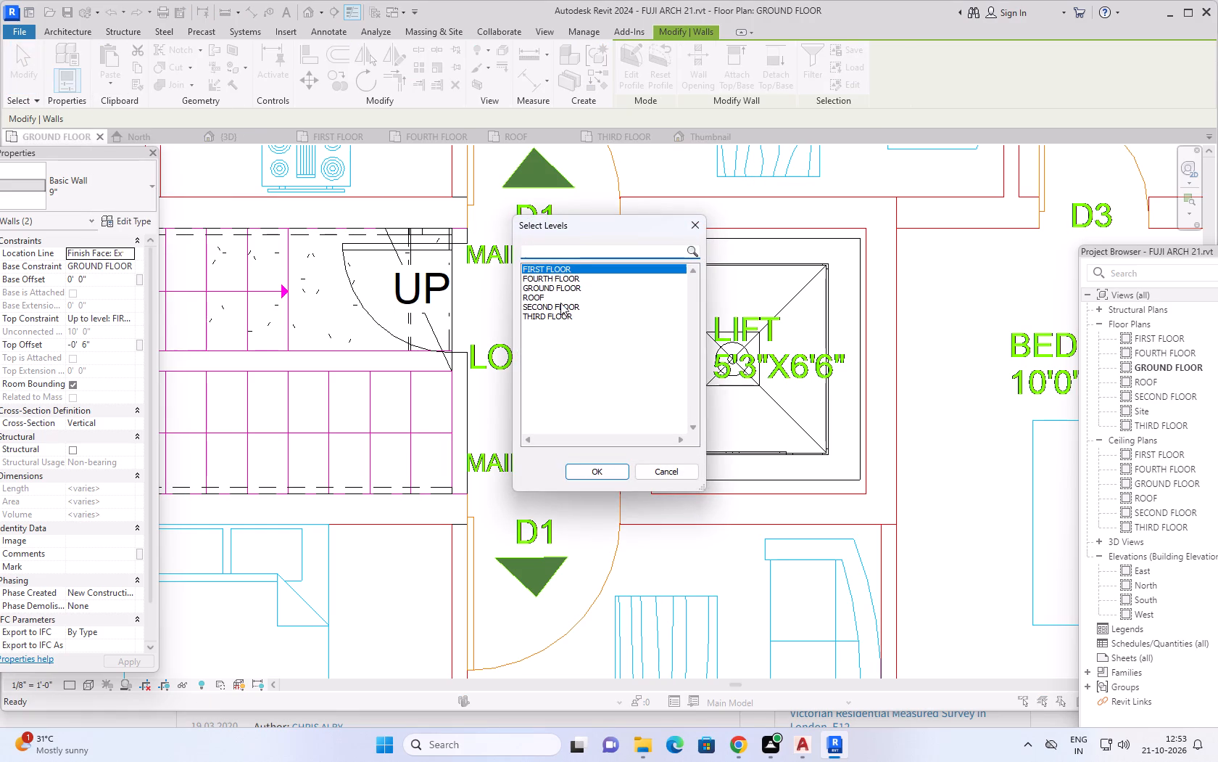
left_click(552, 290)
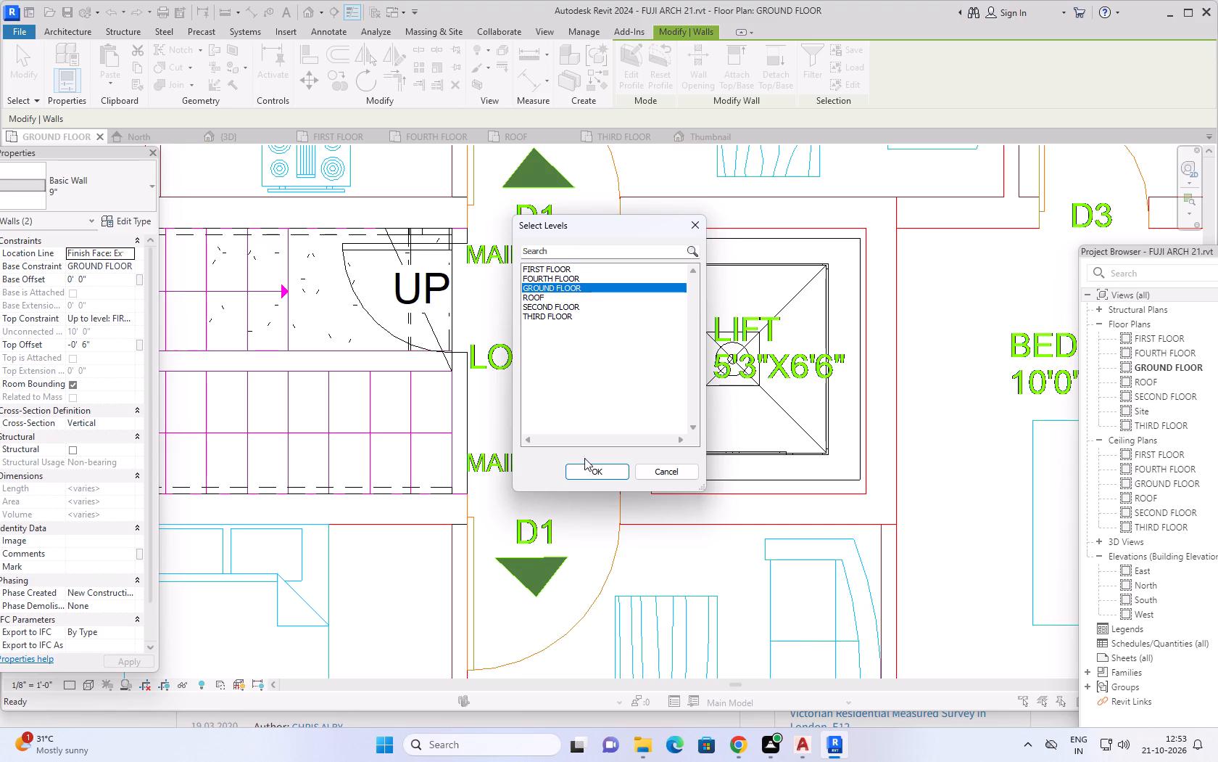
left_click(591, 475)
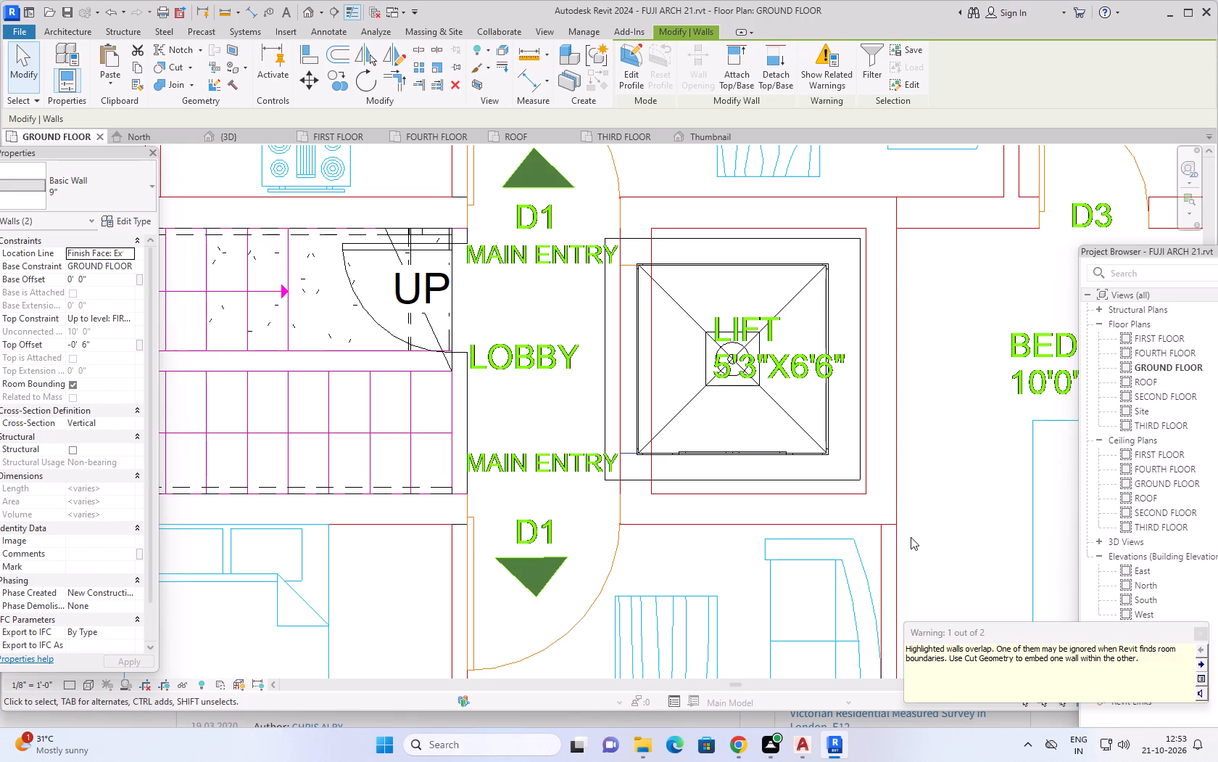
left_click(1201, 636)
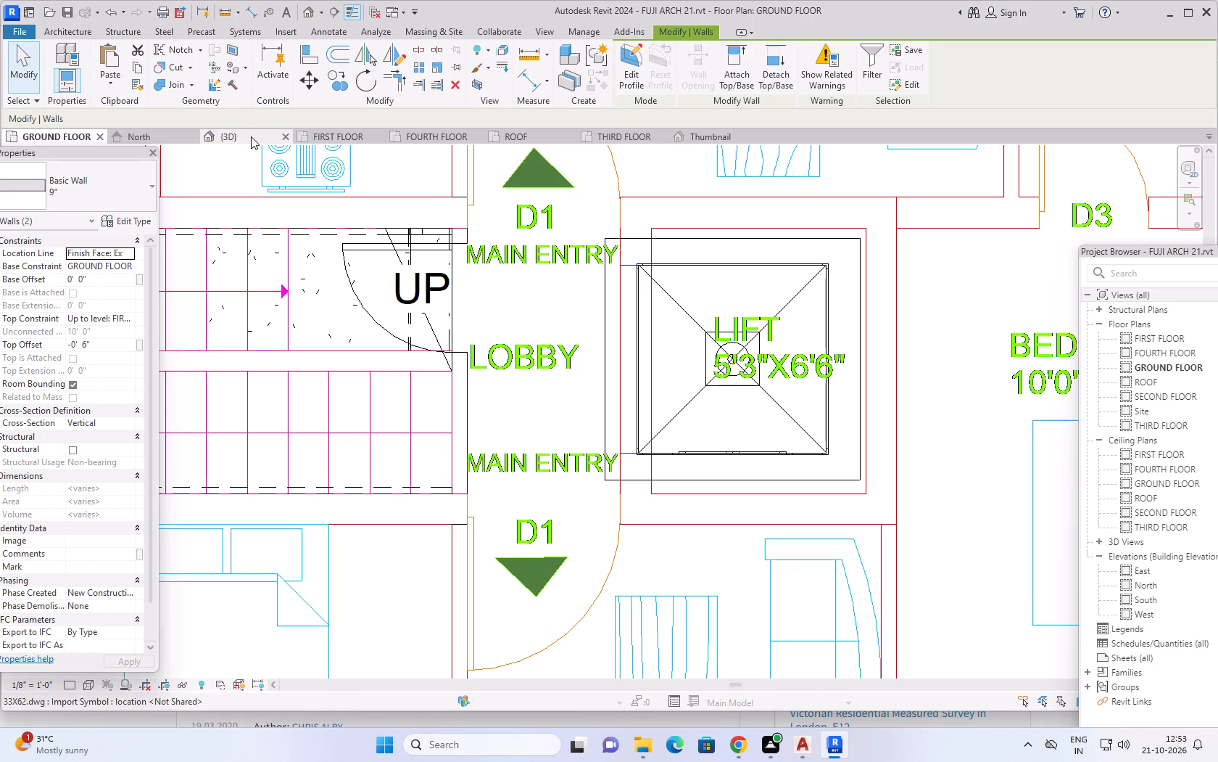
Examine in 3D the lobby-side opening of the rooftop lift shaft beside the stair enclosure for the pasted short walls.
left_click(249, 137)
scroll(587, 361, "down", 2)
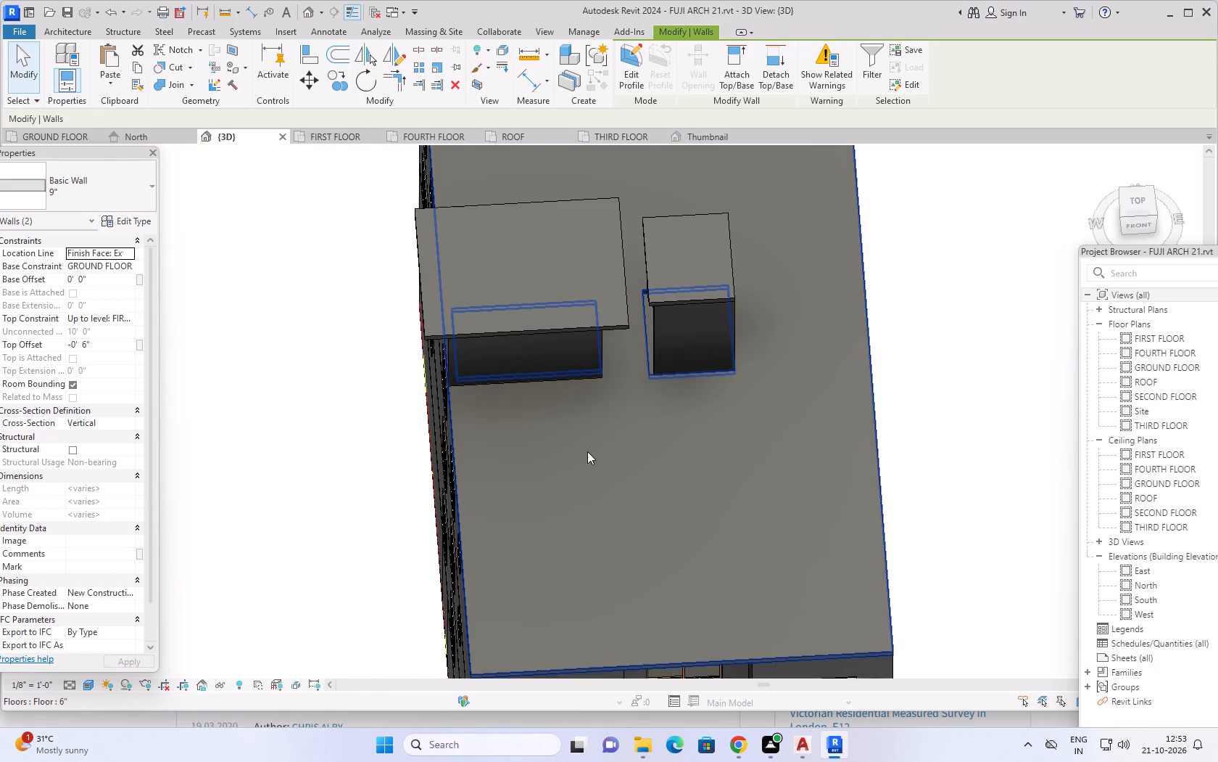
middle_click_drag(592, 453, 796, 337, "shift")
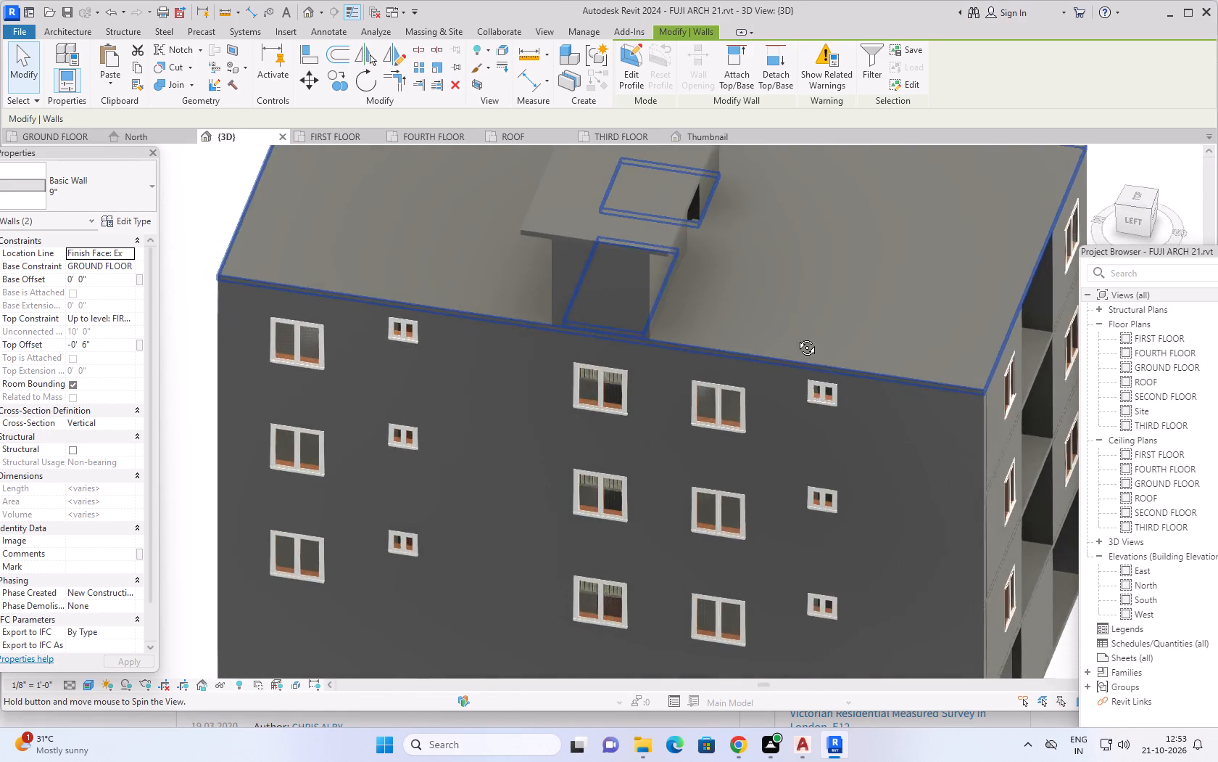
middle_click_drag(796, 337, 662, 330, "shift")
scroll(663, 284, "up", 3)
middle_click_drag(722, 279, 696, 464)
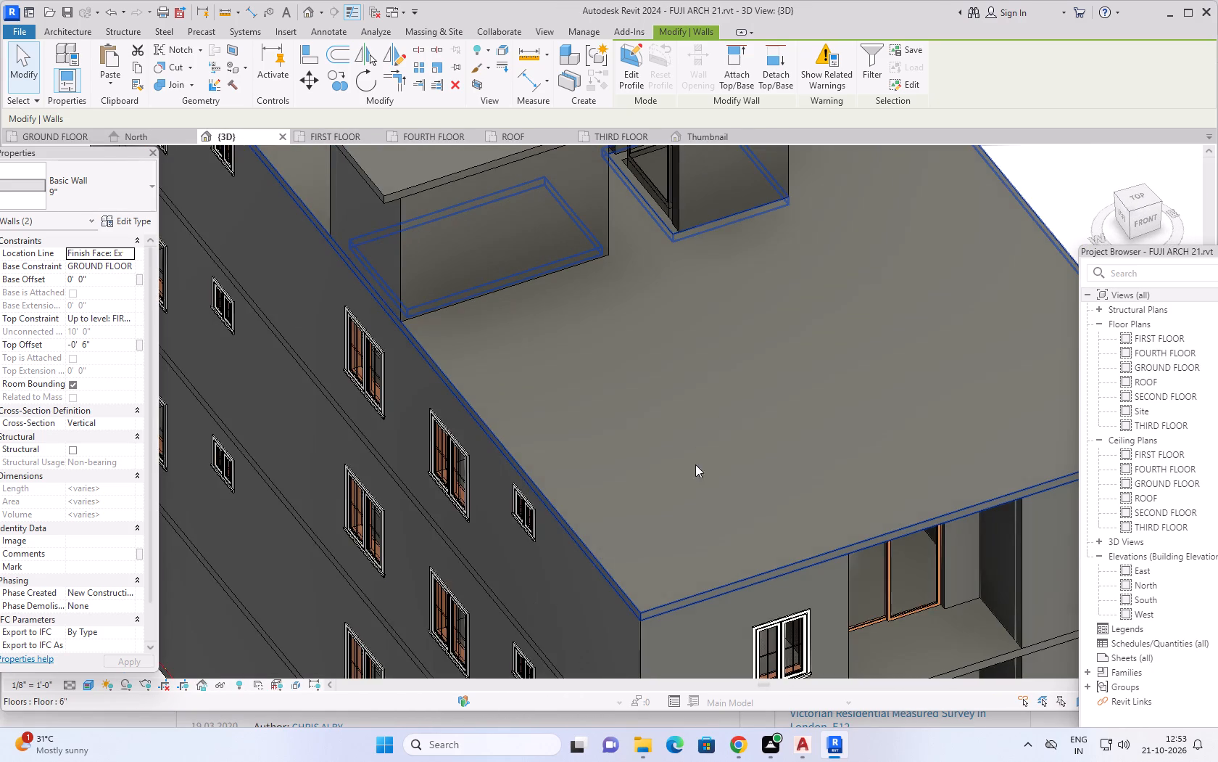
middle_click_drag(684, 422, 681, 351, "shift")
middle_click_drag(675, 348, 671, 509)
middle_click_drag(625, 499, 652, 391, "shift")
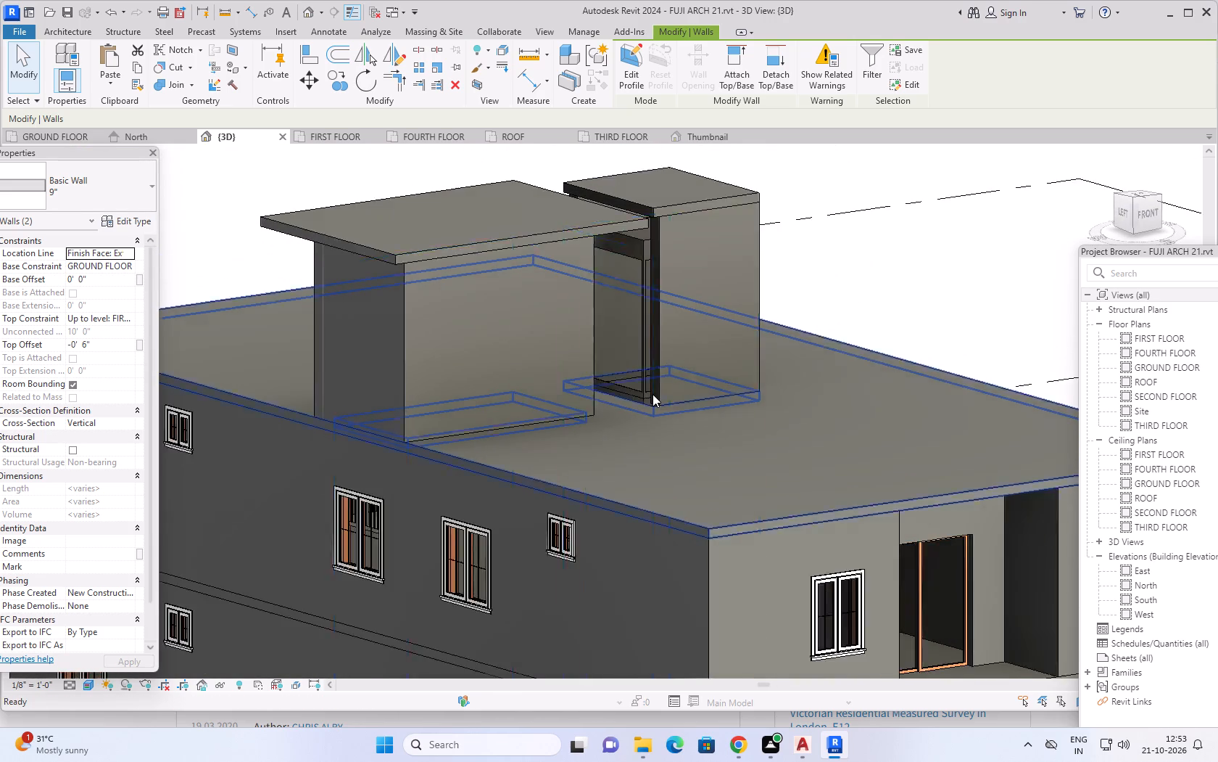
scroll(652, 394, "up", 3)
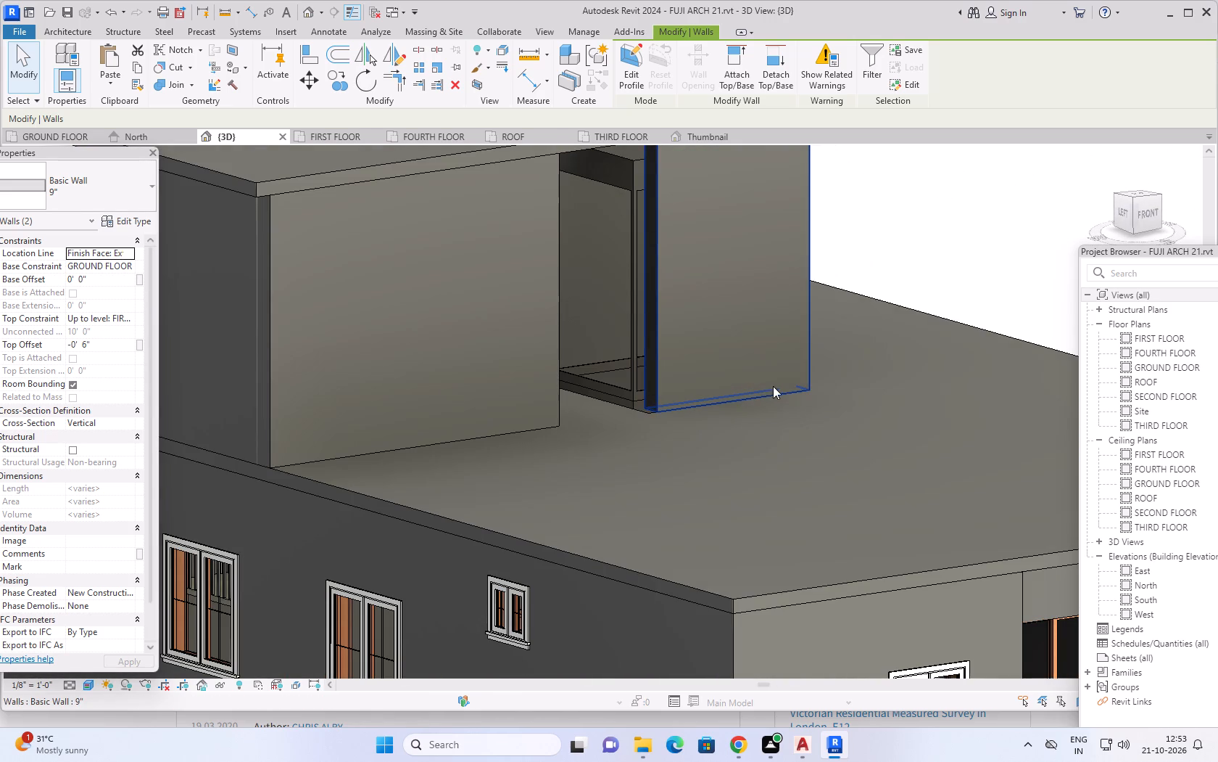
scroll(578, 353, "up", 1)
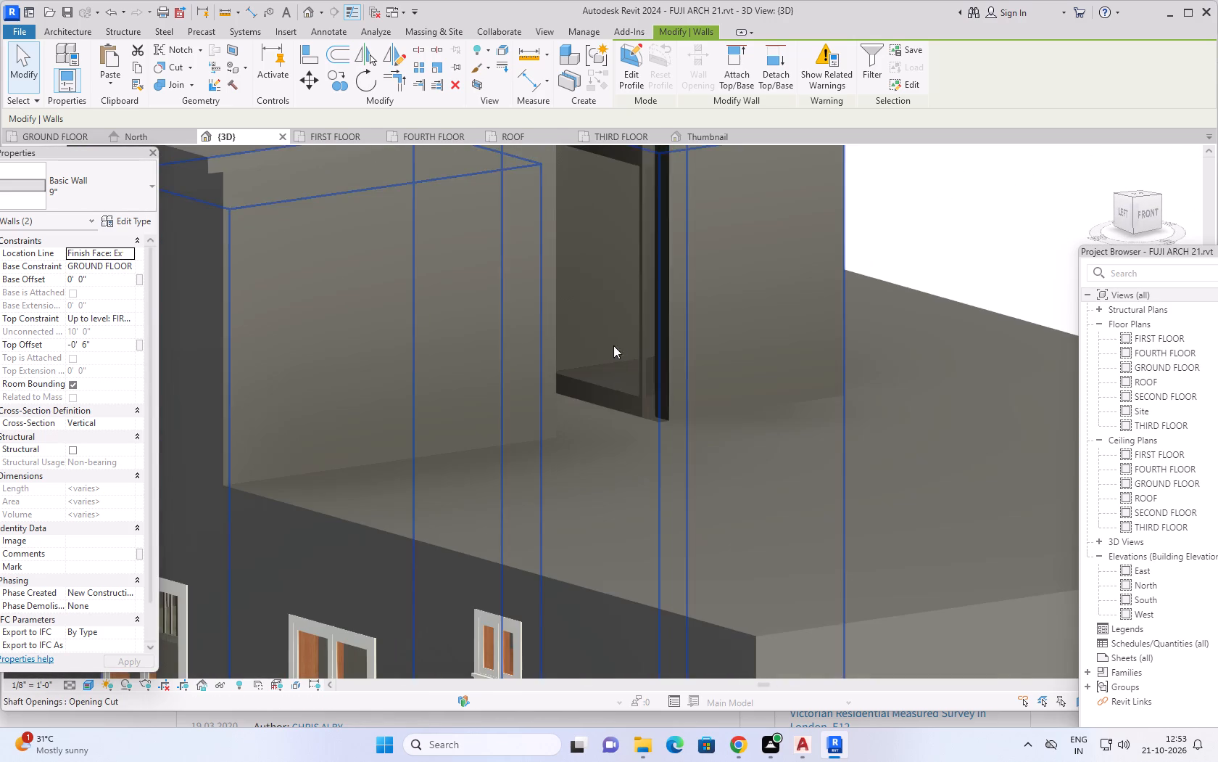
scroll(637, 347, "up", 1)
middle_click_drag(650, 426, 850, 458, "shift")
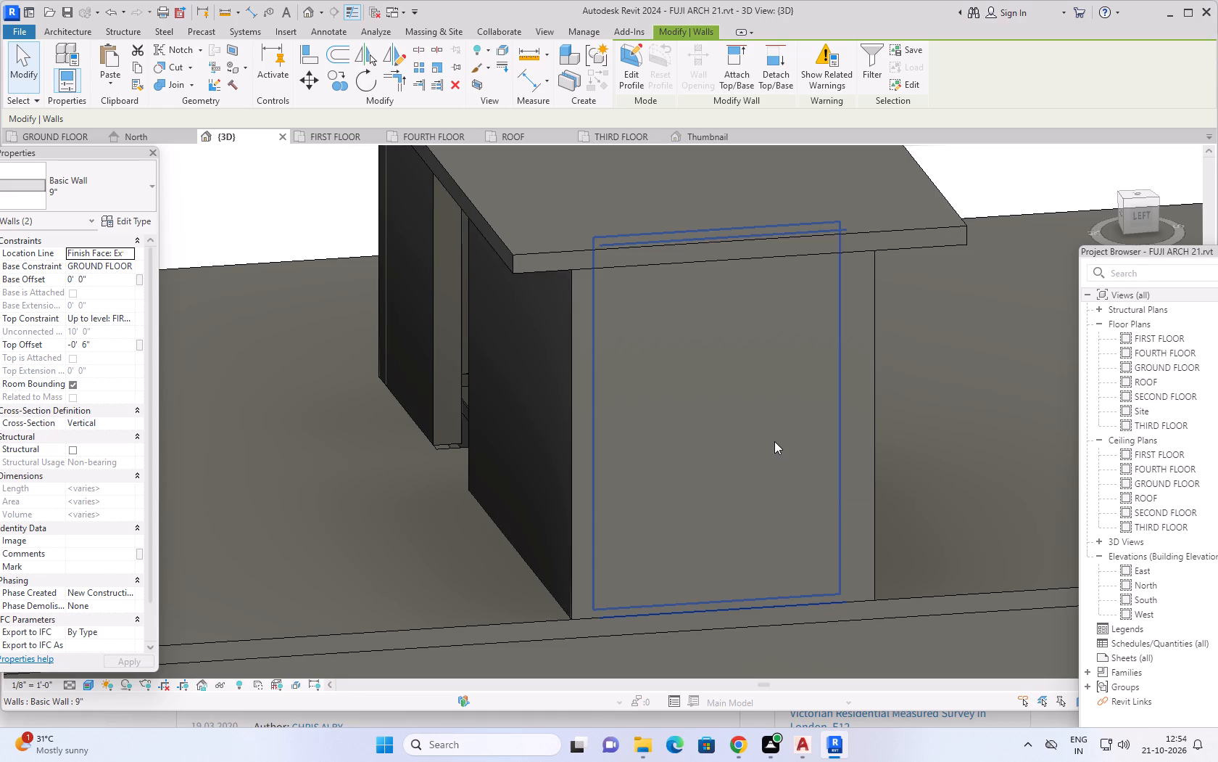
scroll(774, 441, "down", 5)
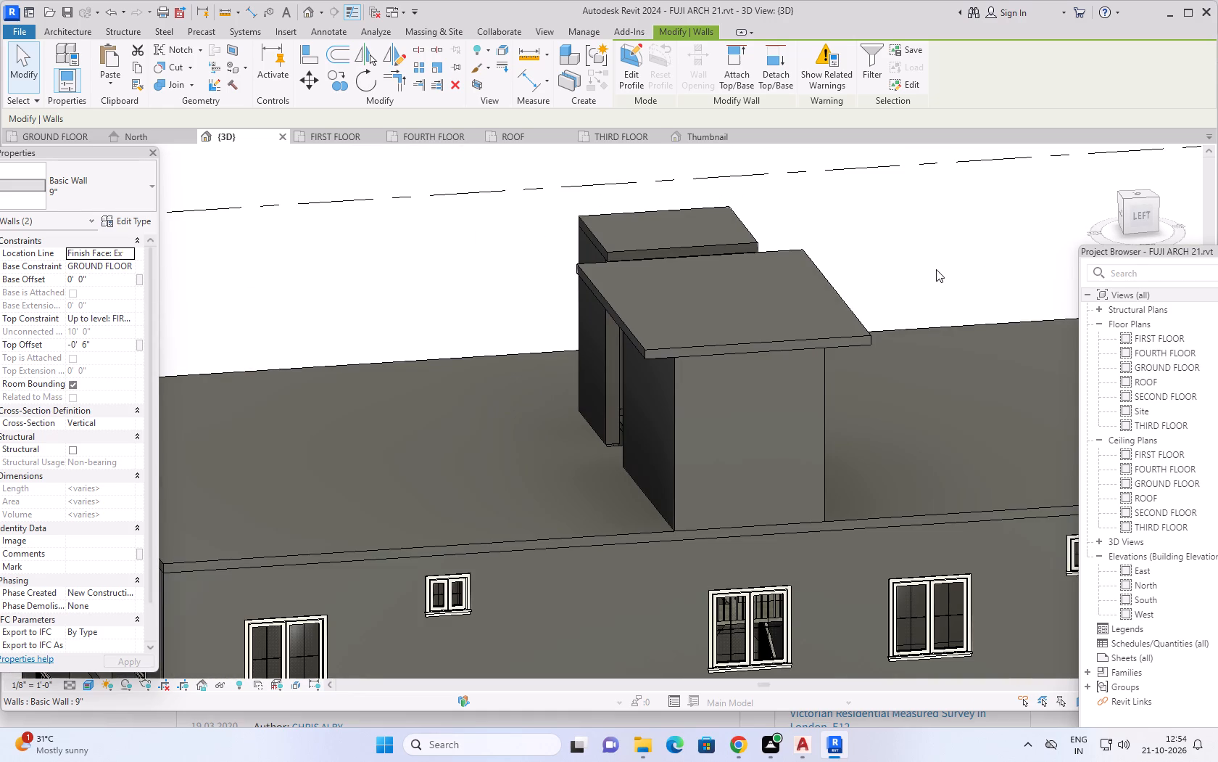
middle_click_drag(941, 269, 848, 309)
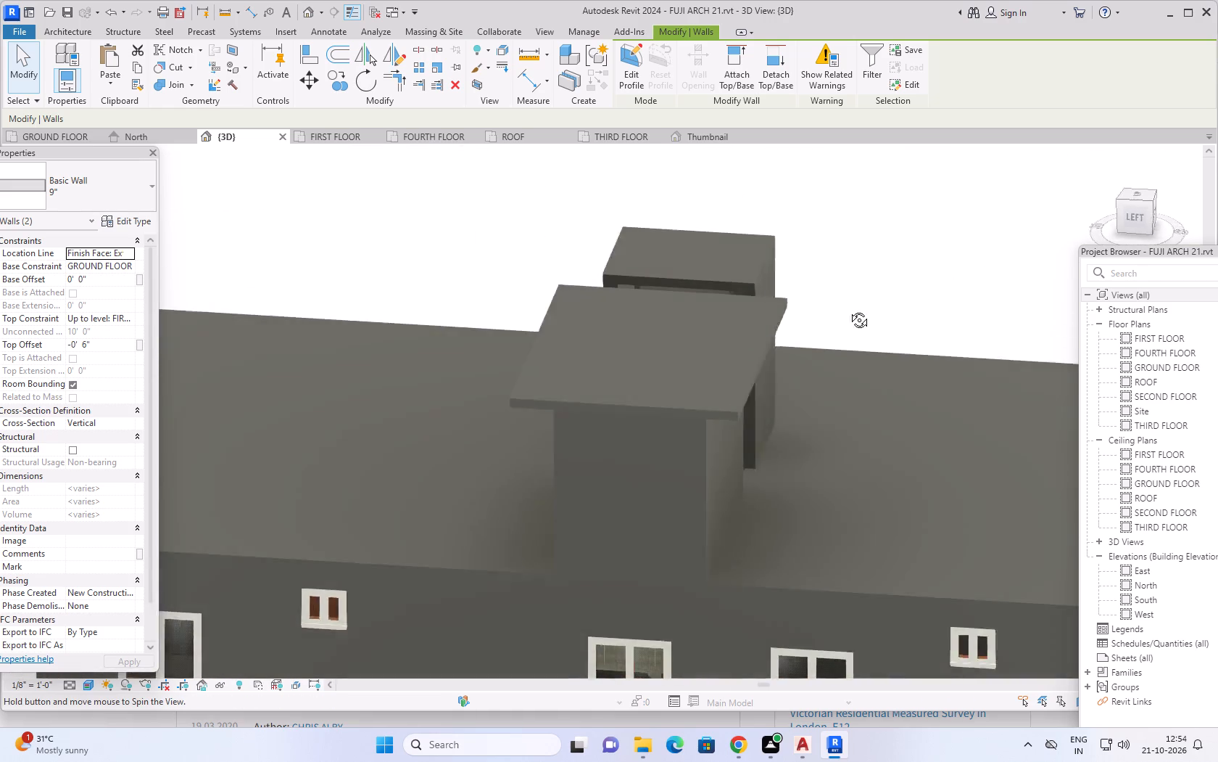
middle_click_drag(848, 309, 790, 305)
middle_click_drag(853, 423, 820, 326)
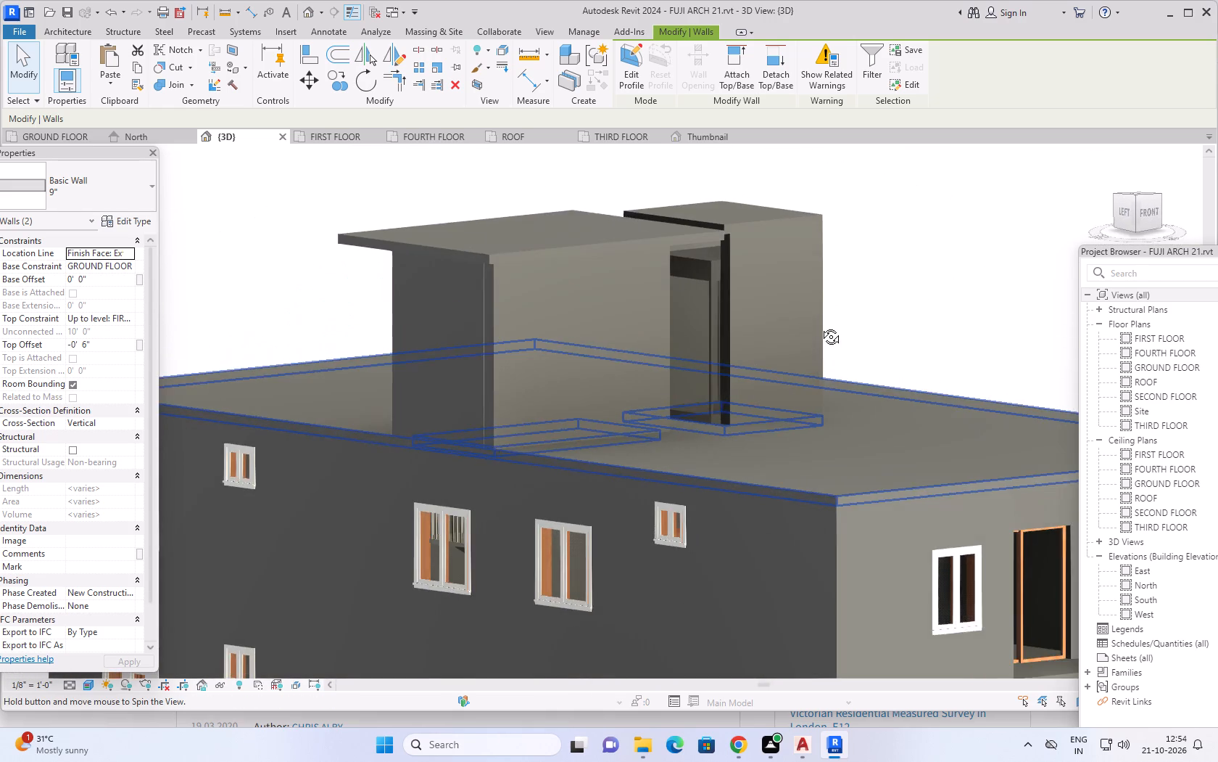
middle_click_drag(820, 326, 812, 381)
scroll(752, 435, "up", 3)
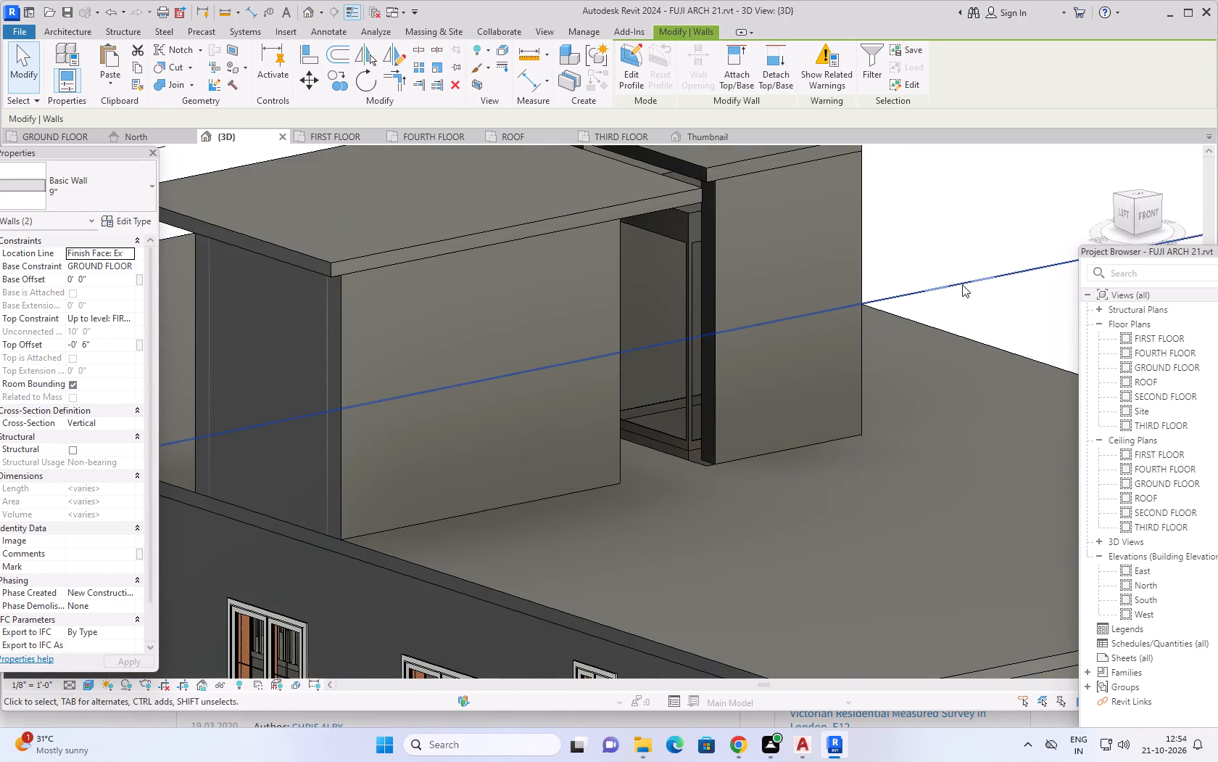
middle_click_drag(918, 247, 992, 202)
middle_click_drag(998, 194, 995, 195)
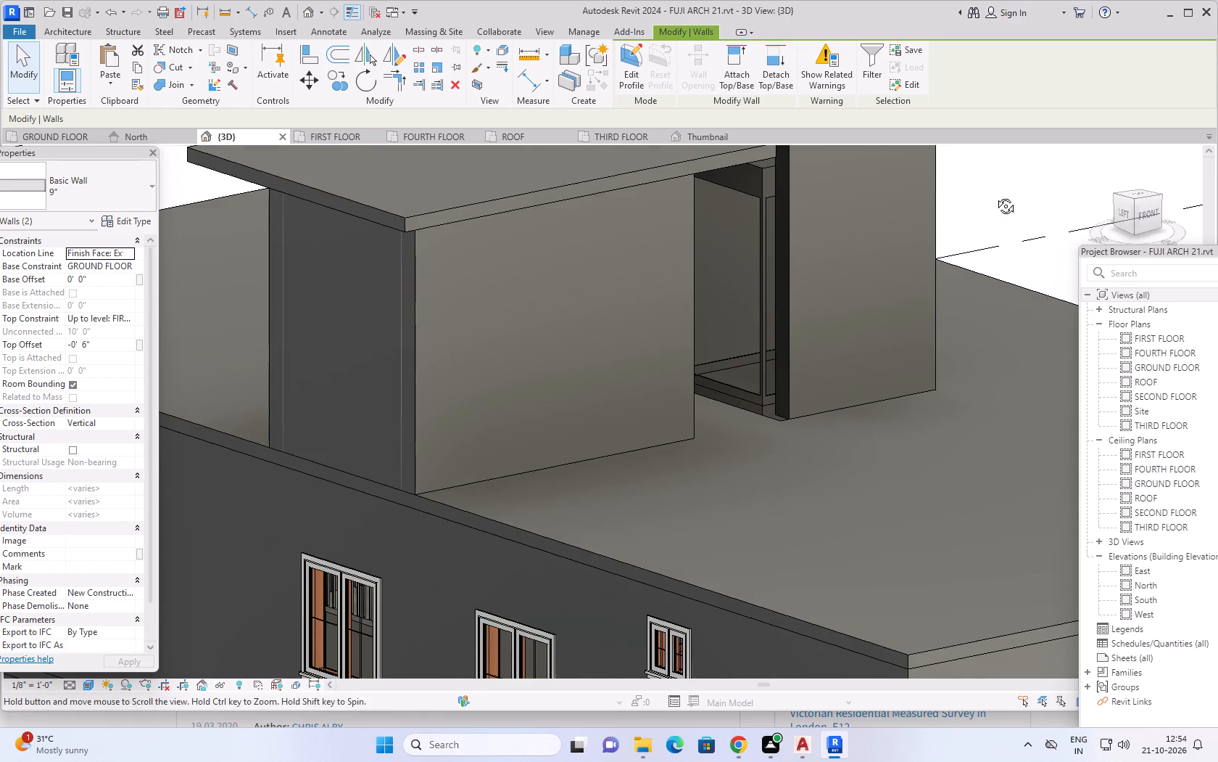
middle_click_drag(995, 195, 967, 192)
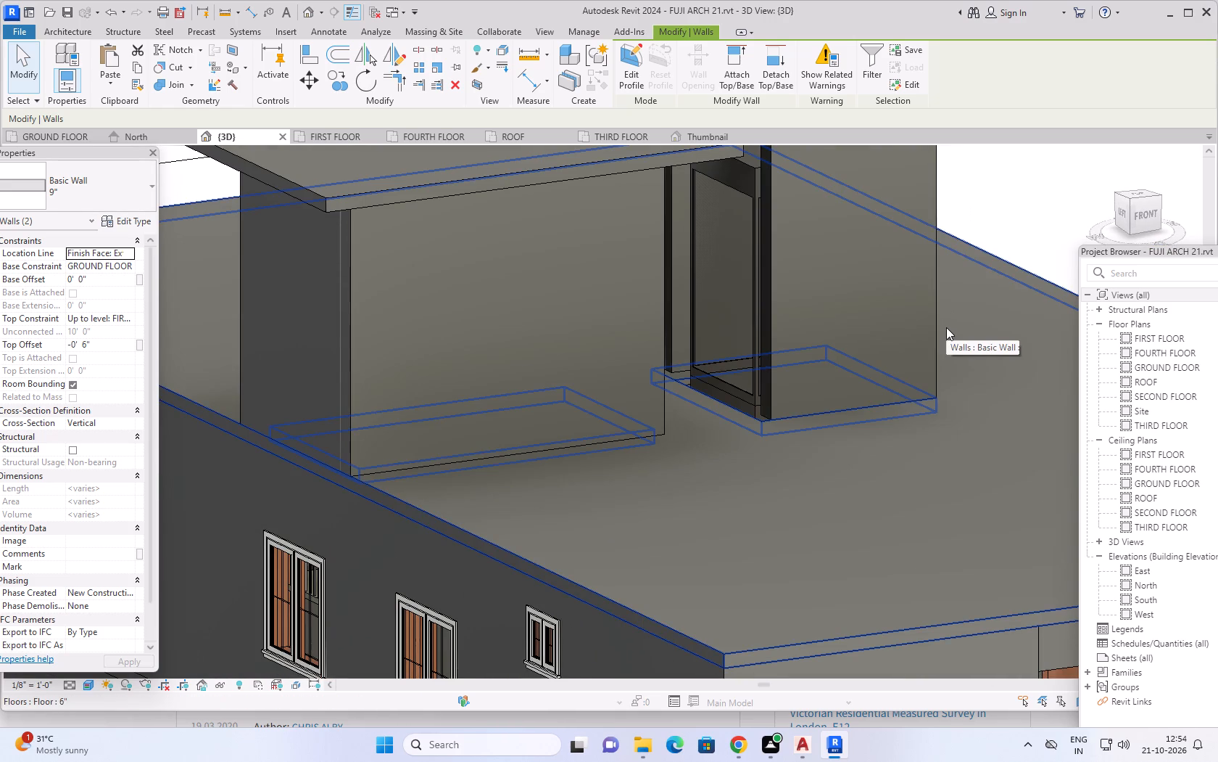
key("Escape")
key("Escape")
middle_click(1008, 221, "shift")
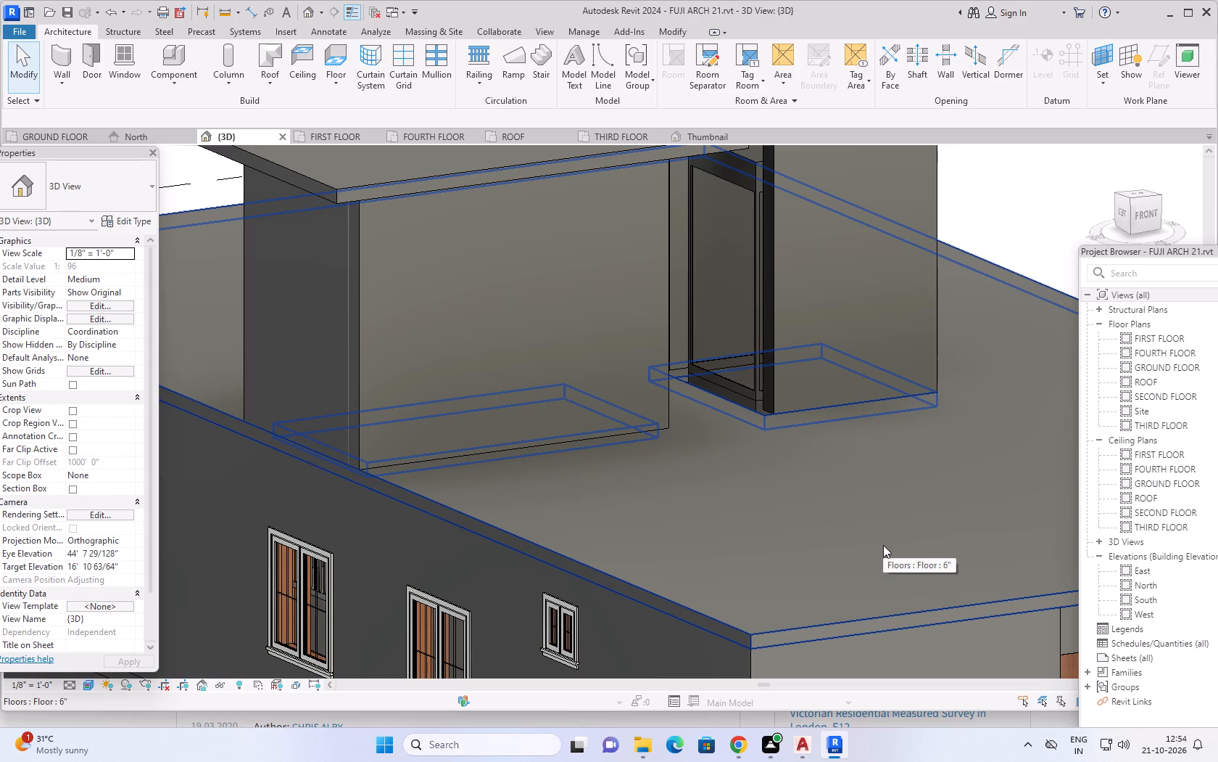
scroll(882, 548, "down", 2)
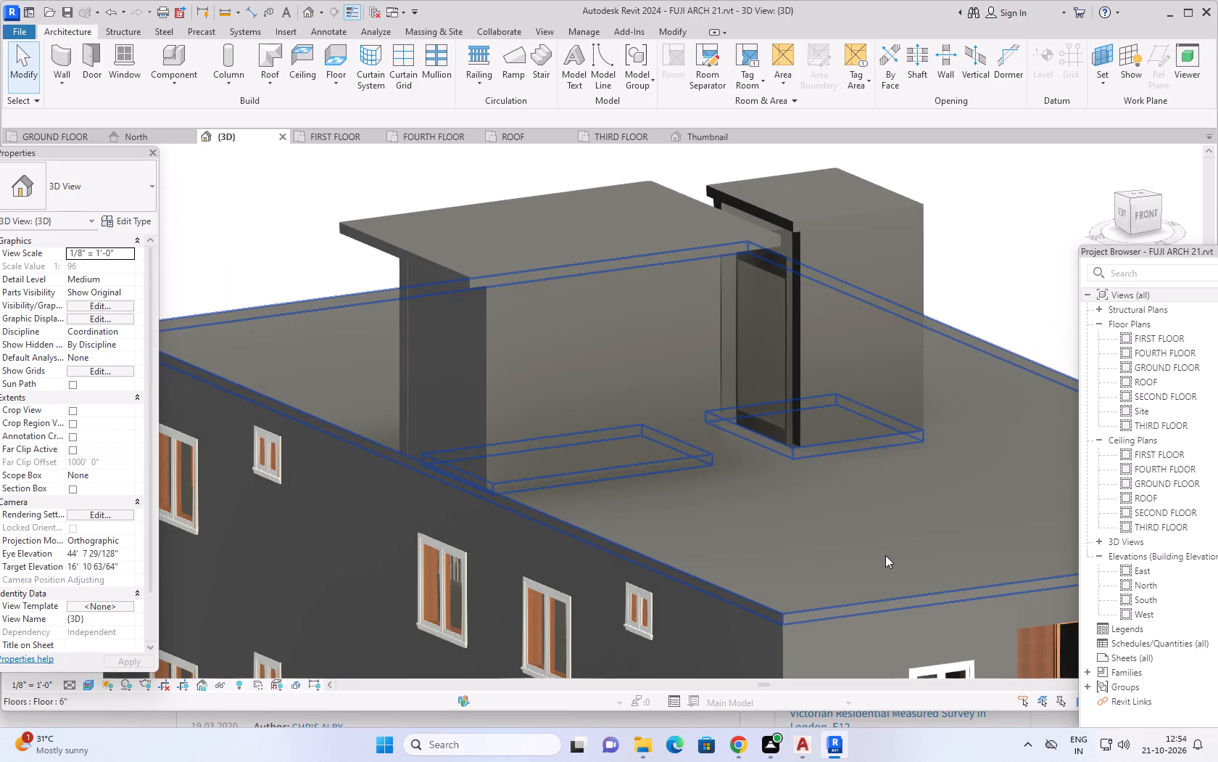
middle_click_drag(995, 273, 923, 299)
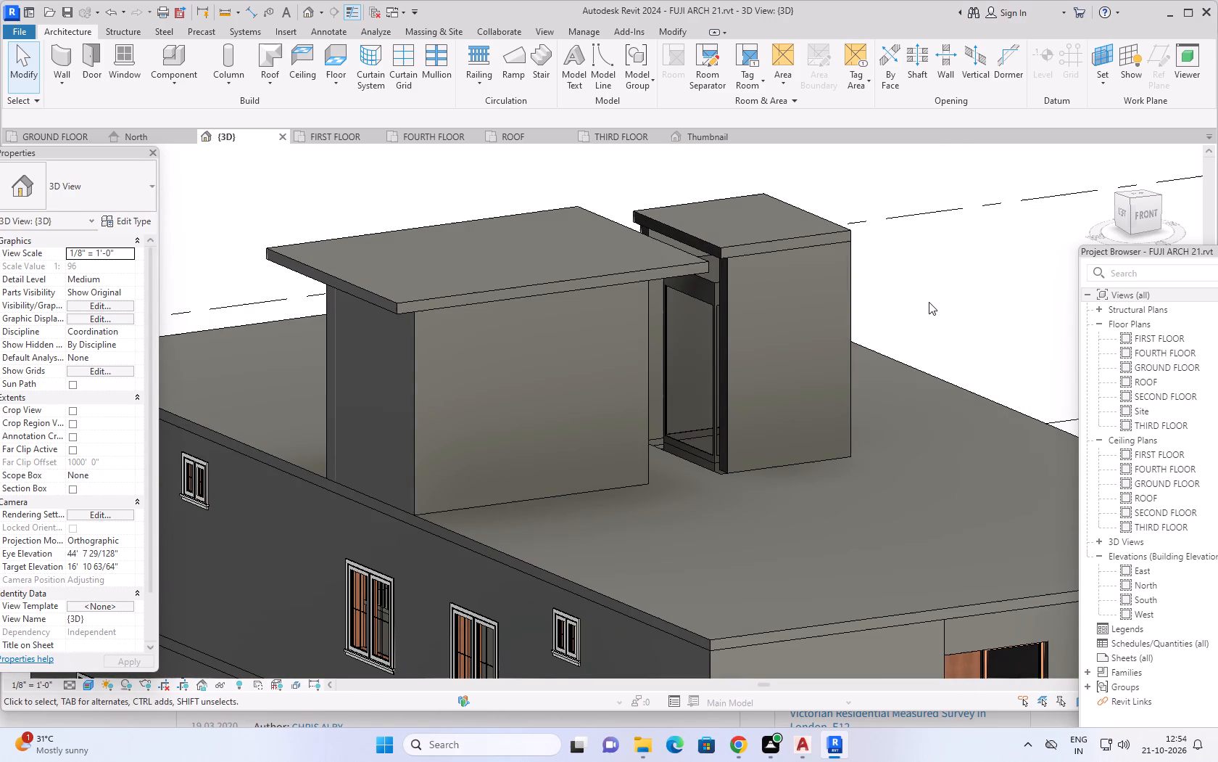
Examine in 3D the lobby-side opening of the rooftop lift shaft and its relation to the stair enclosure.
key("Escape")
middle_click_drag(956, 292, 919, 300)
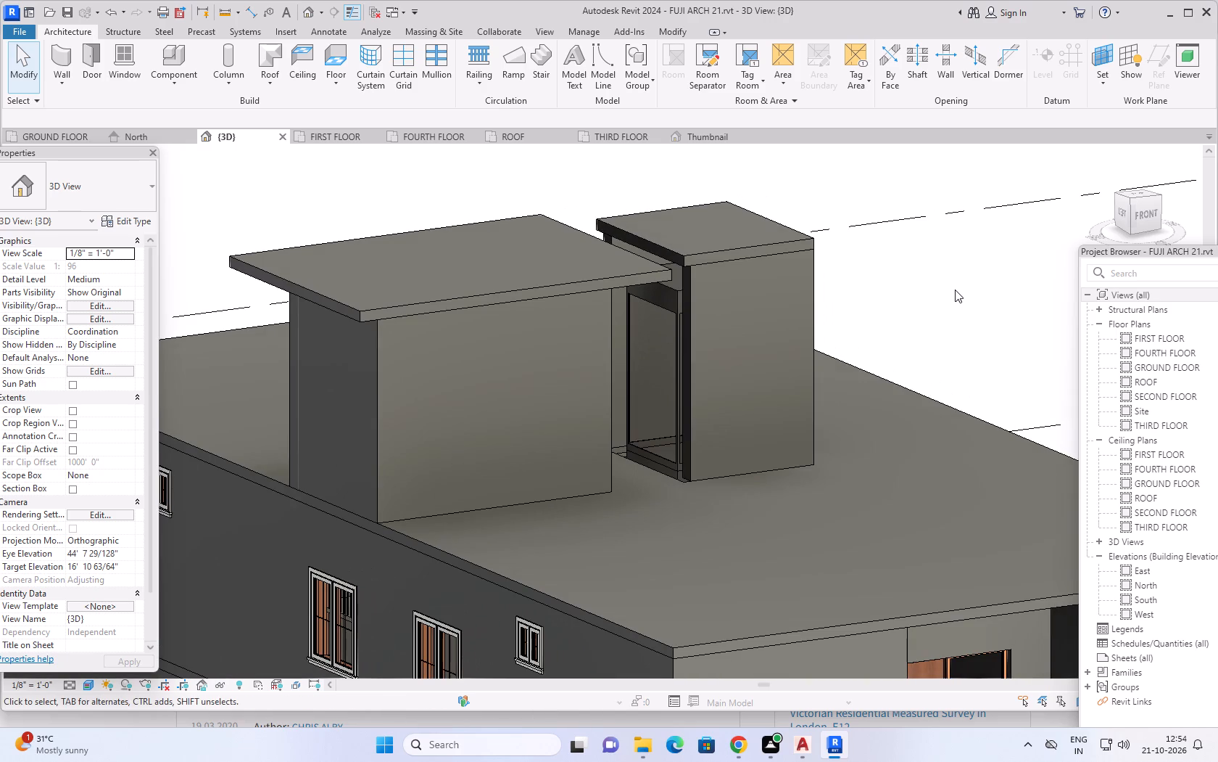
key("Escape")
middle_click_drag(957, 283, 850, 250)
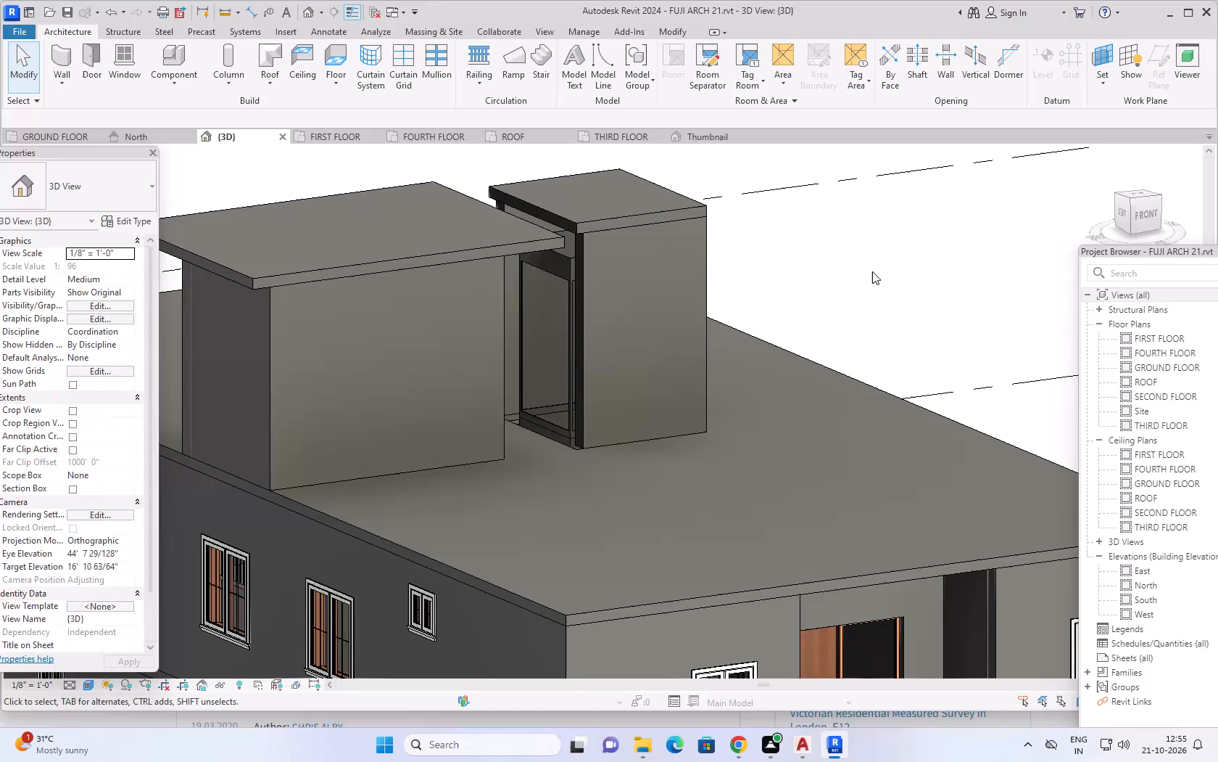
middle_click_drag(879, 281, 903, 253)
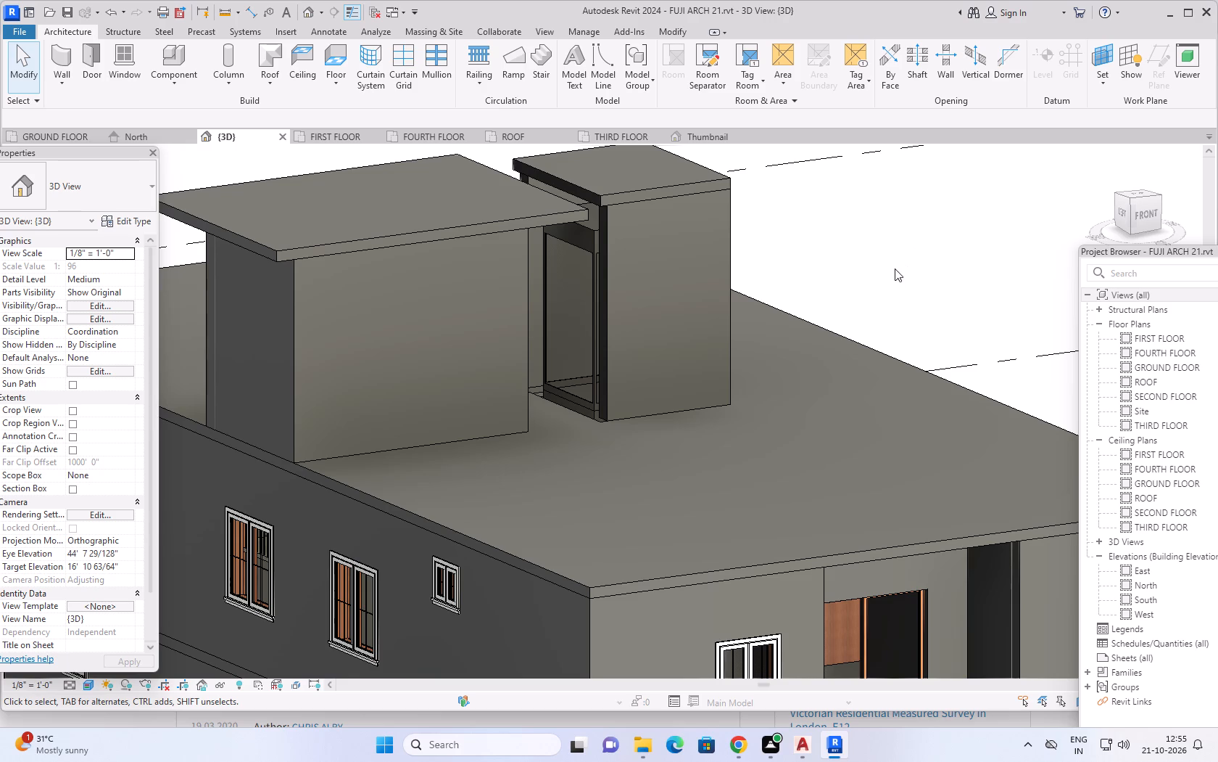
middle_click_drag(887, 282, 951, 290, "shift")
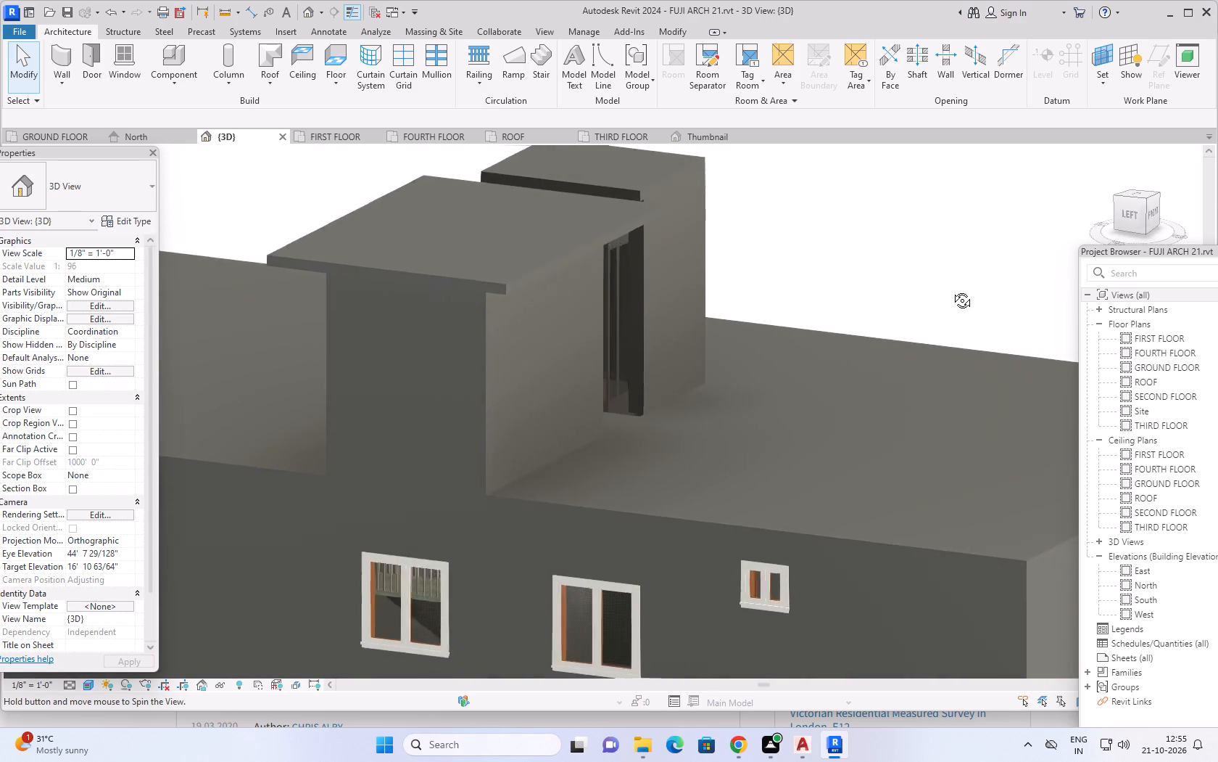
middle_click_drag(951, 290, 866, 276, "shift")
scroll(866, 276, "down", 3)
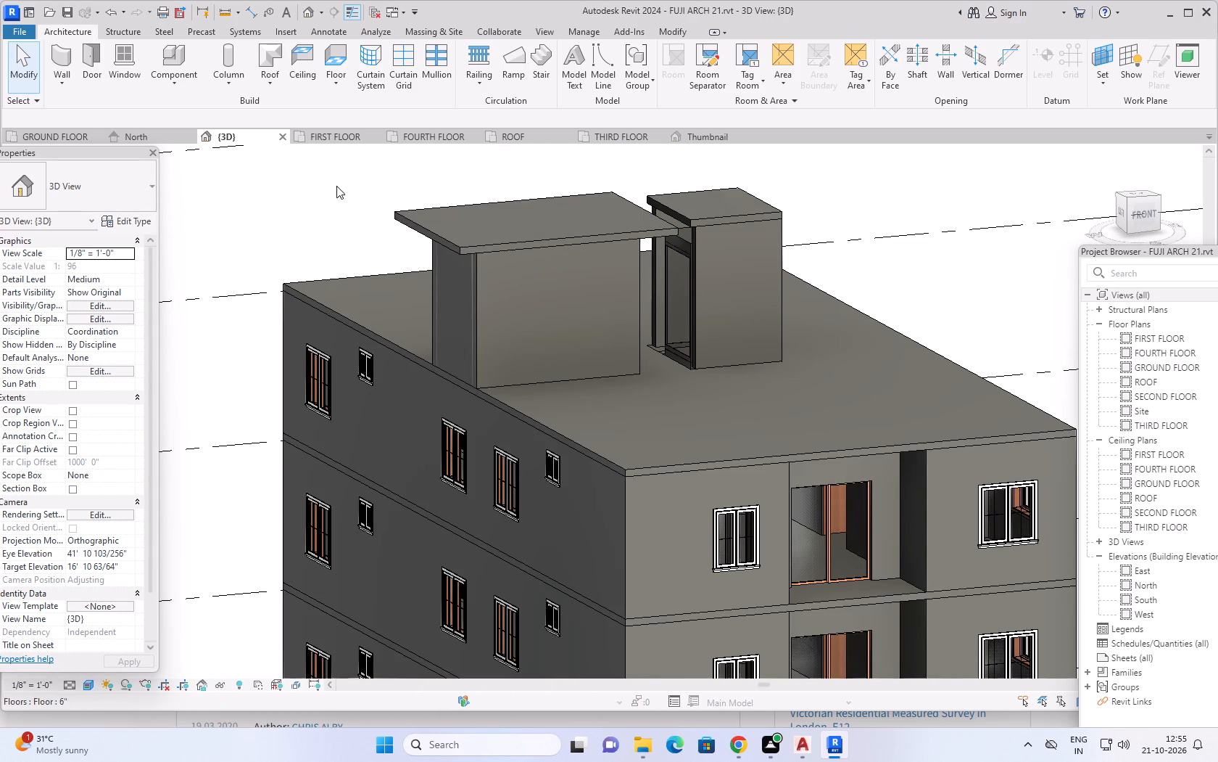
Compare the lift shaft across the THIRD FLOOR and GROUND FLOOR plans, the 3D view and the North elevation.
left_click(616, 140)
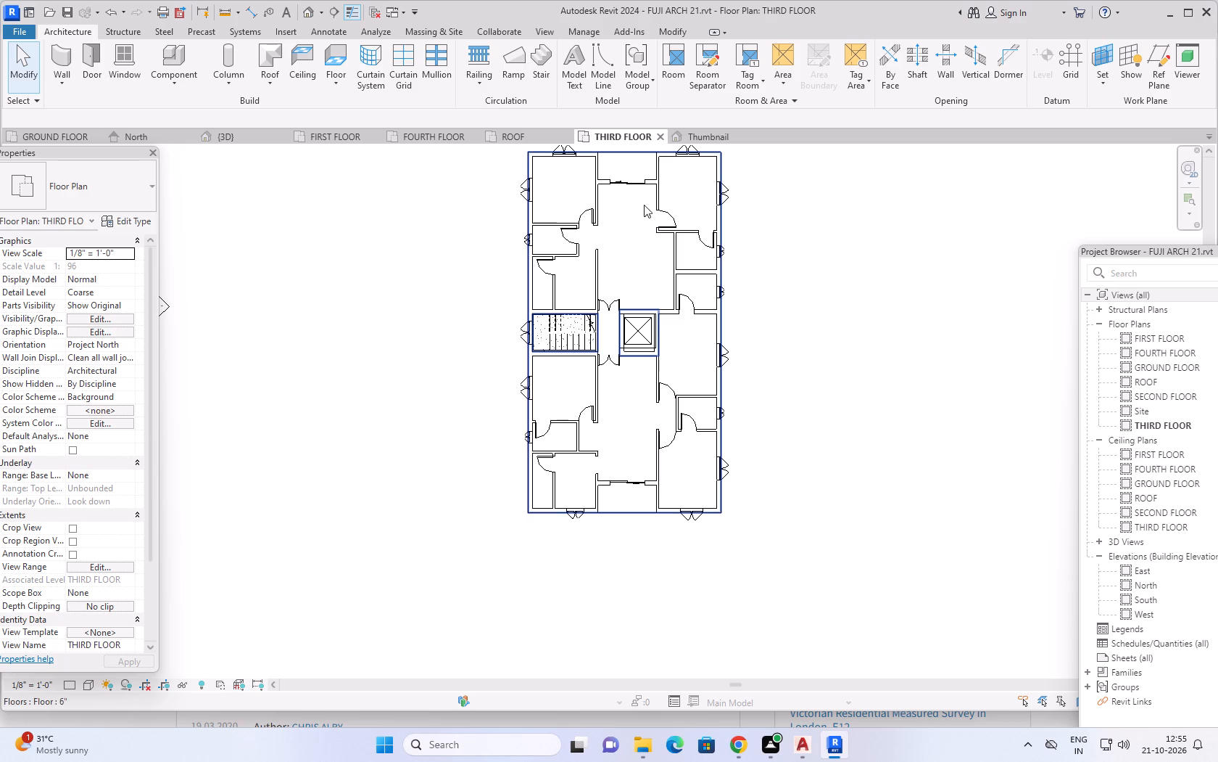
left_click(59, 137)
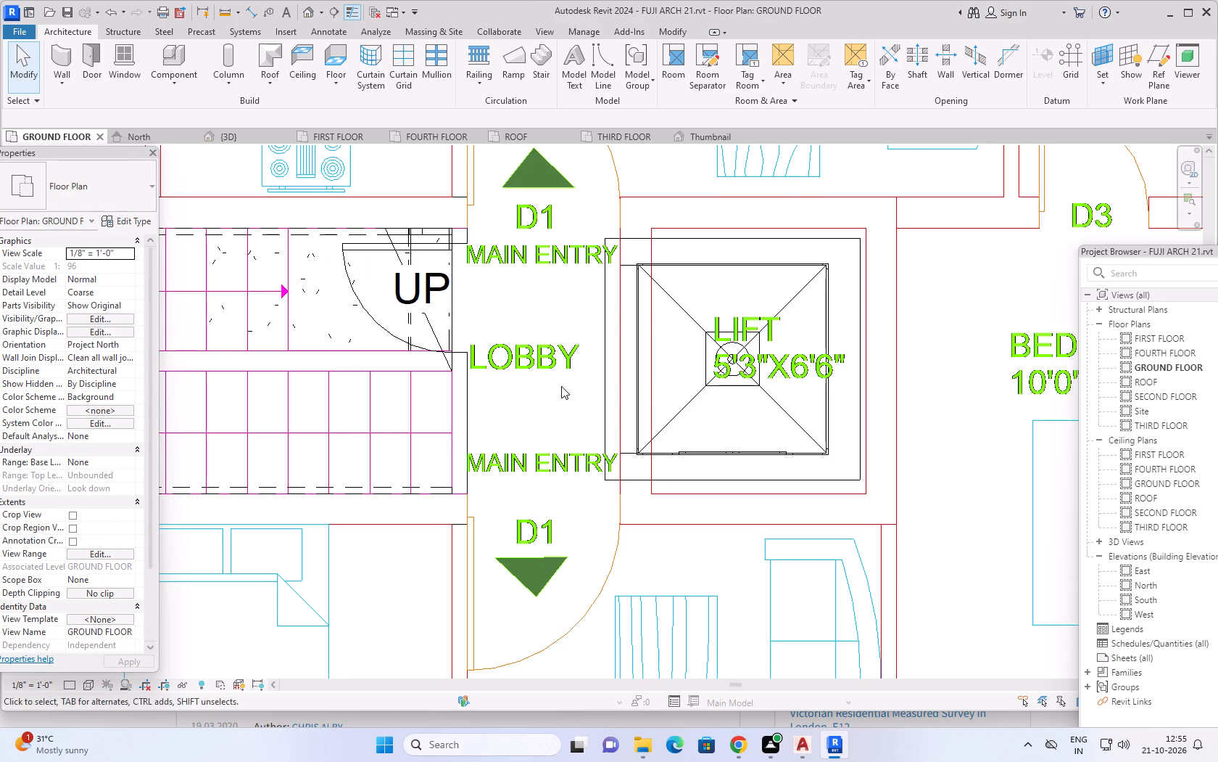
scroll(563, 353, "down", 8)
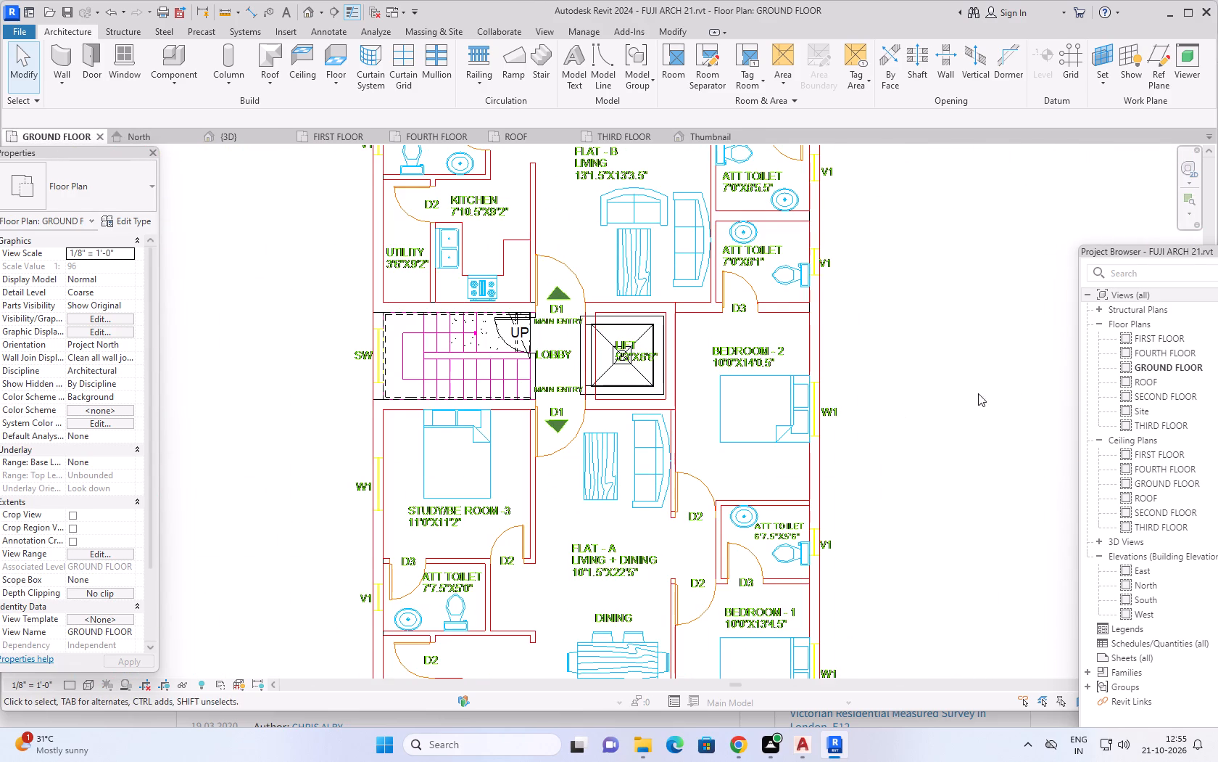
middle_click_drag(978, 392, 954, 411)
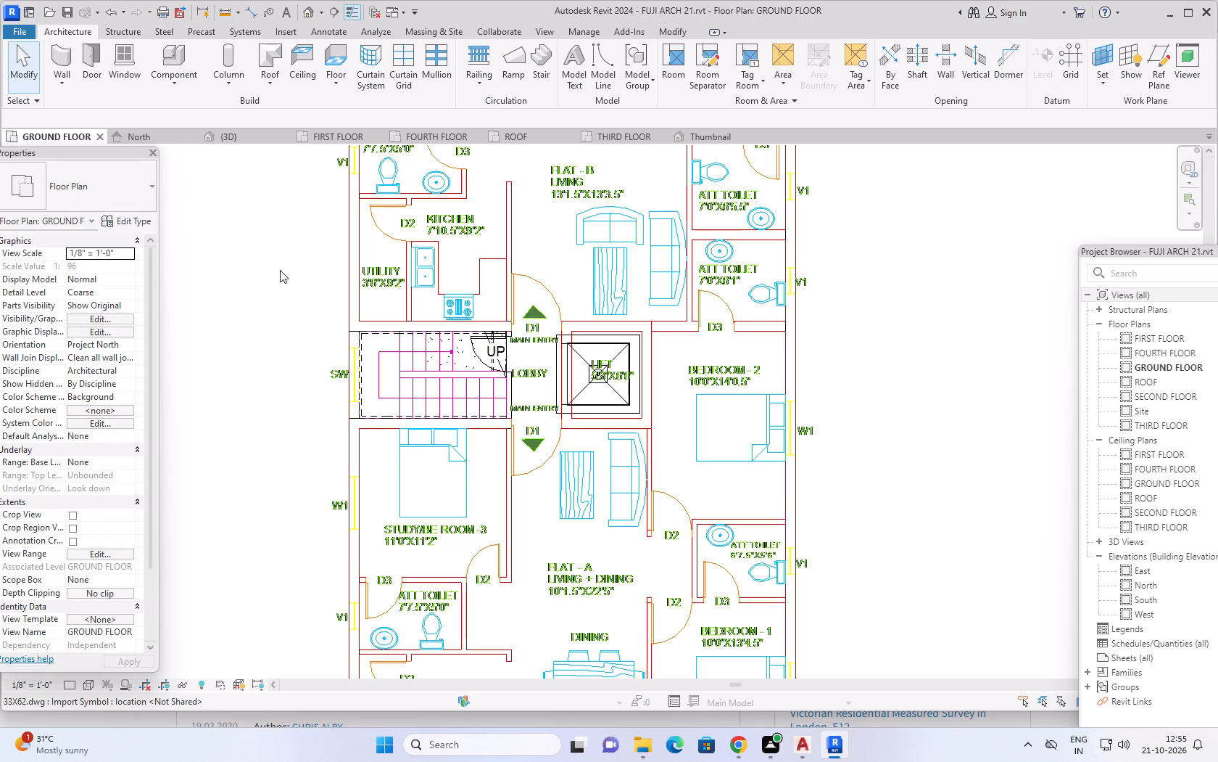
left_click(246, 139)
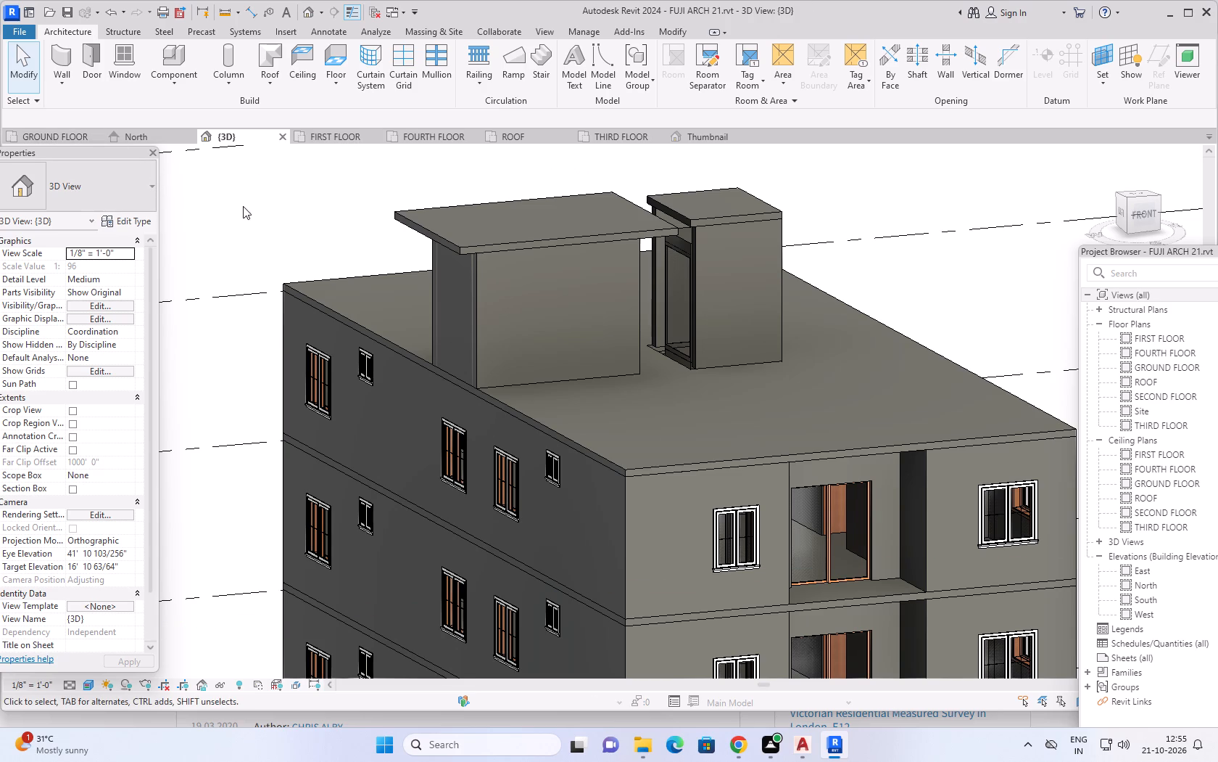
scroll(243, 206, "down", 1)
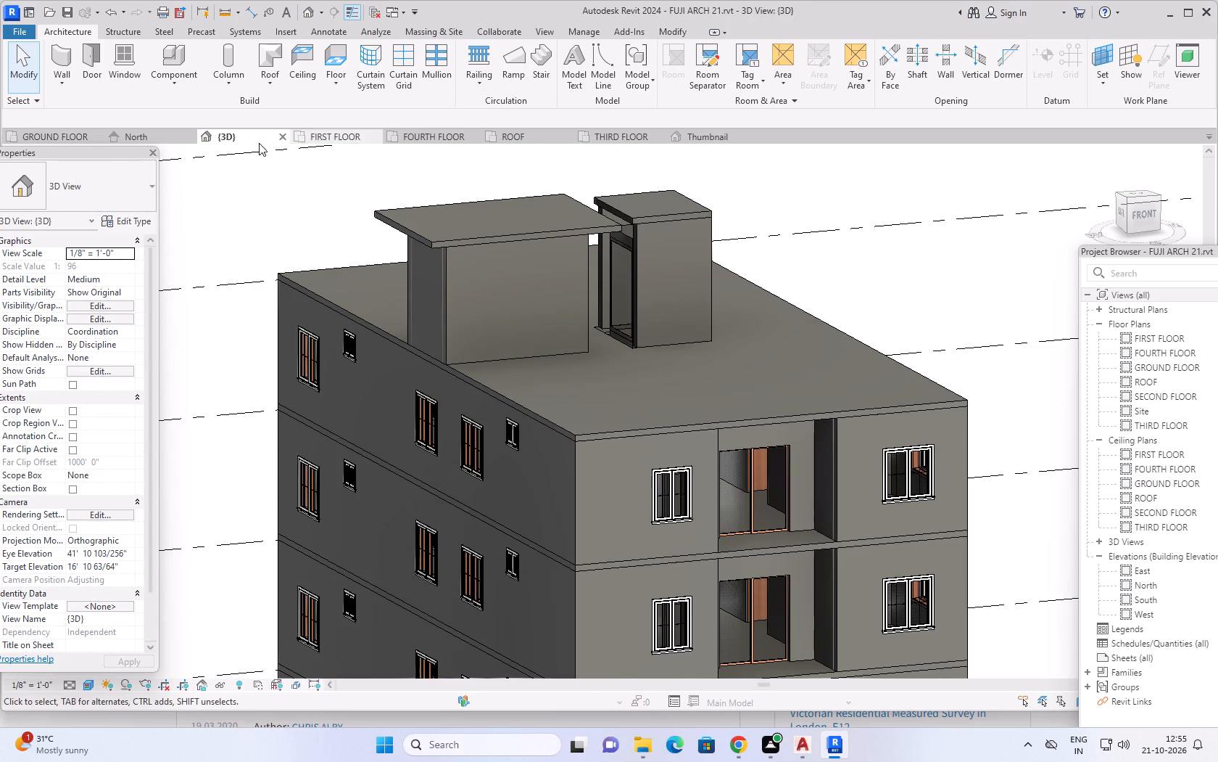
left_click(154, 135)
scroll(719, 382, "down", 1)
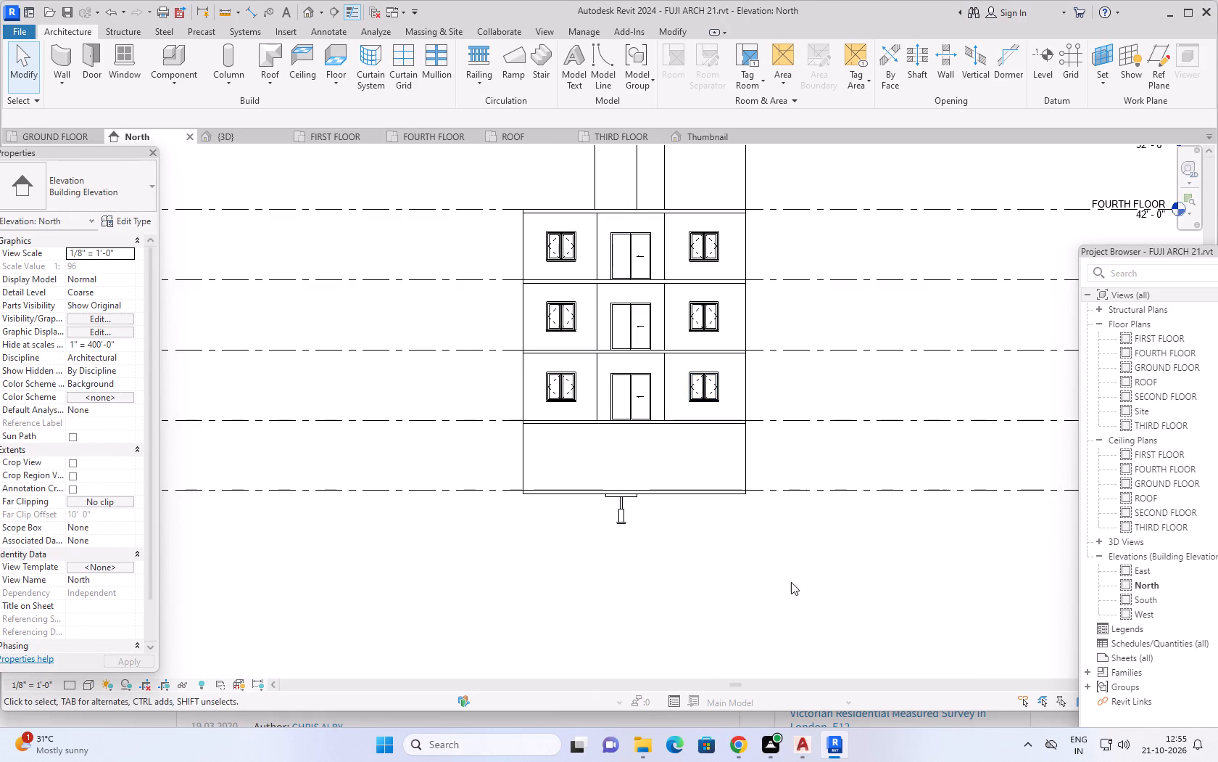
middle_click_drag(791, 584, 759, 660)
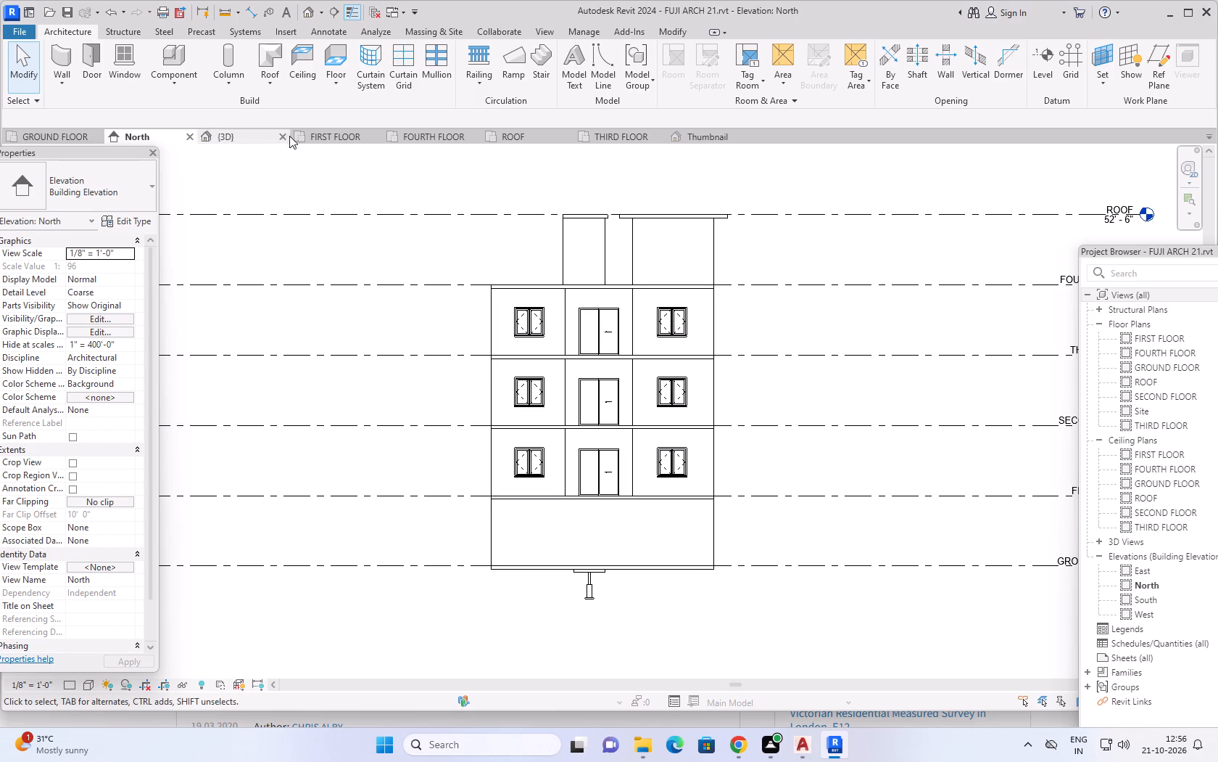
In the FOURTH FLOOR plan, draw a 9" wall about 1'-4 7/8" long from the shaft's north lobby-side corner to the lift edge, thickness inward.
double_click(429, 135)
scroll(602, 425, "up", 3)
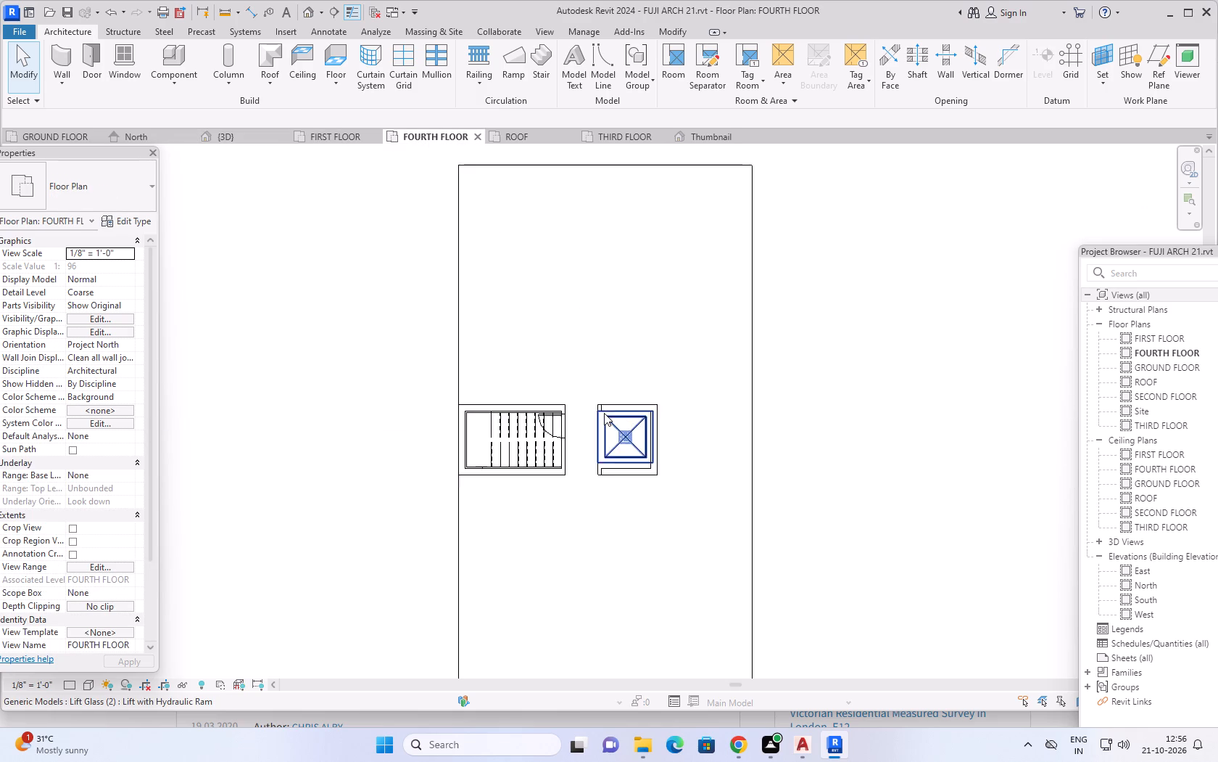
scroll(604, 413, "up", 11)
middle_click_drag(628, 340, 623, 287)
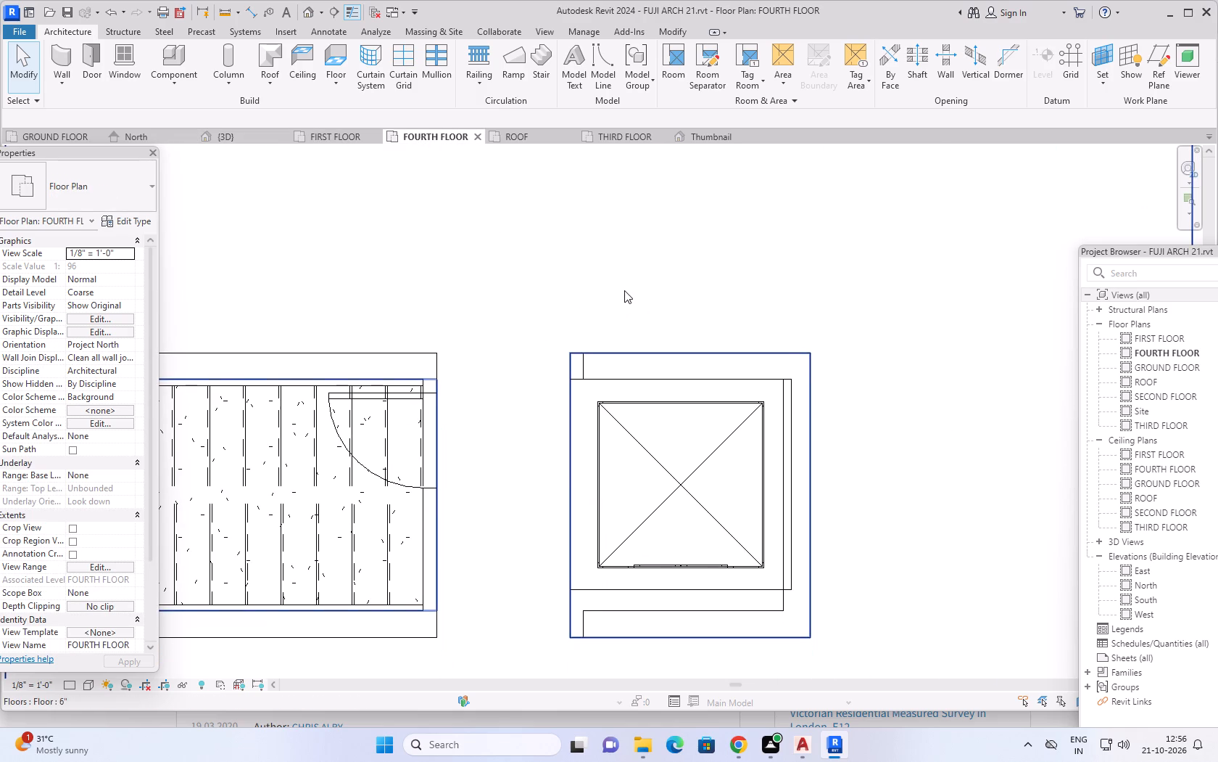
middle_click_drag(624, 295, 622, 261)
key("Escape")
key("Escape")
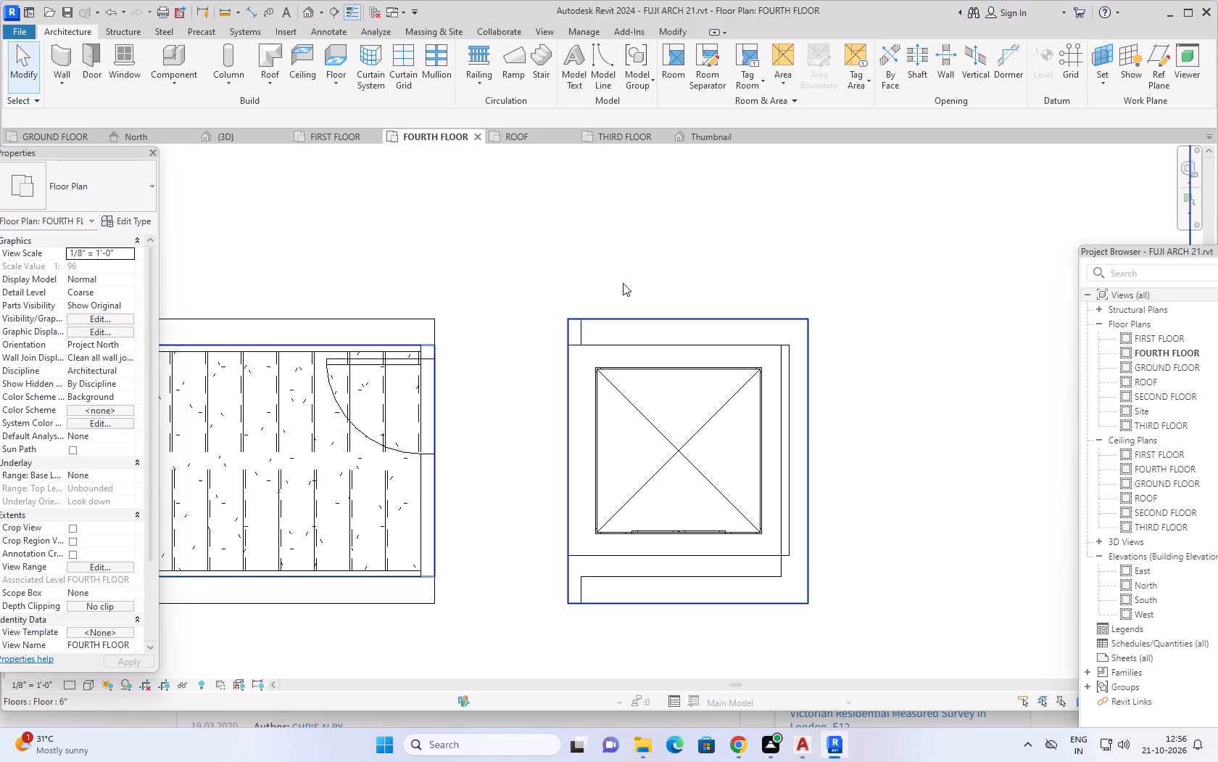
key("Escape")
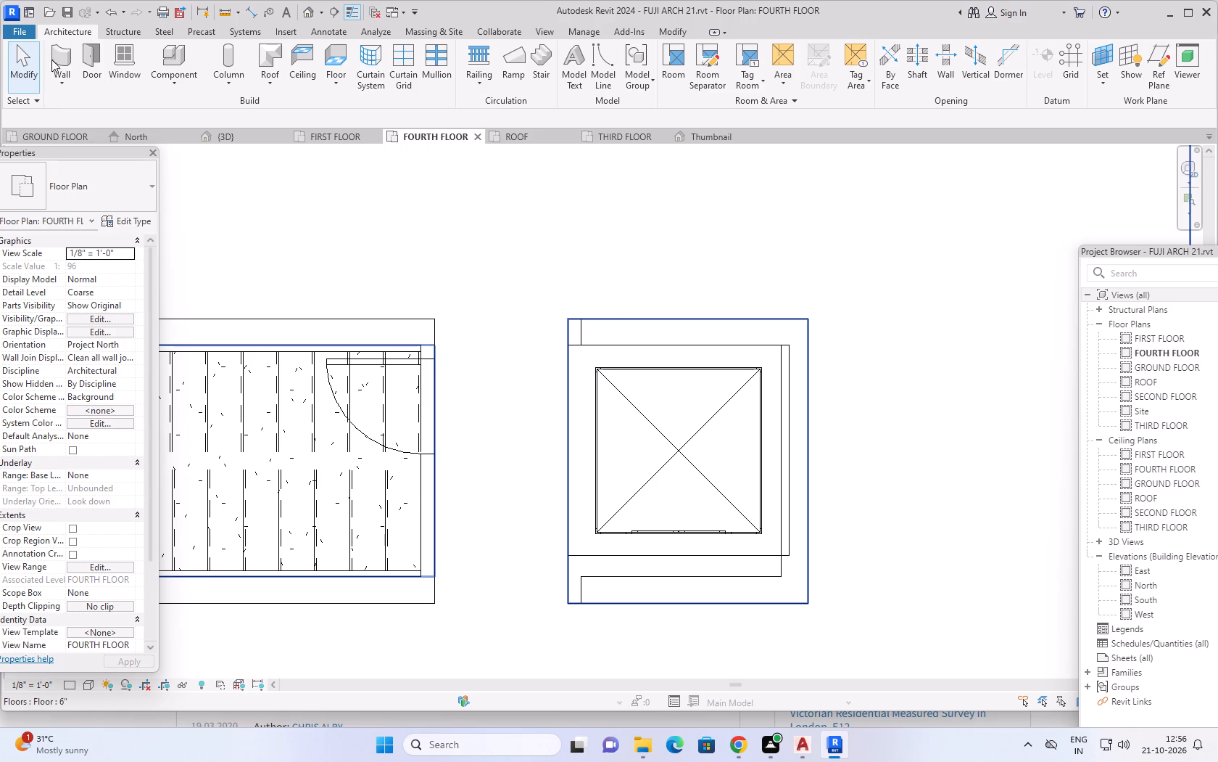
left_click(57, 56)
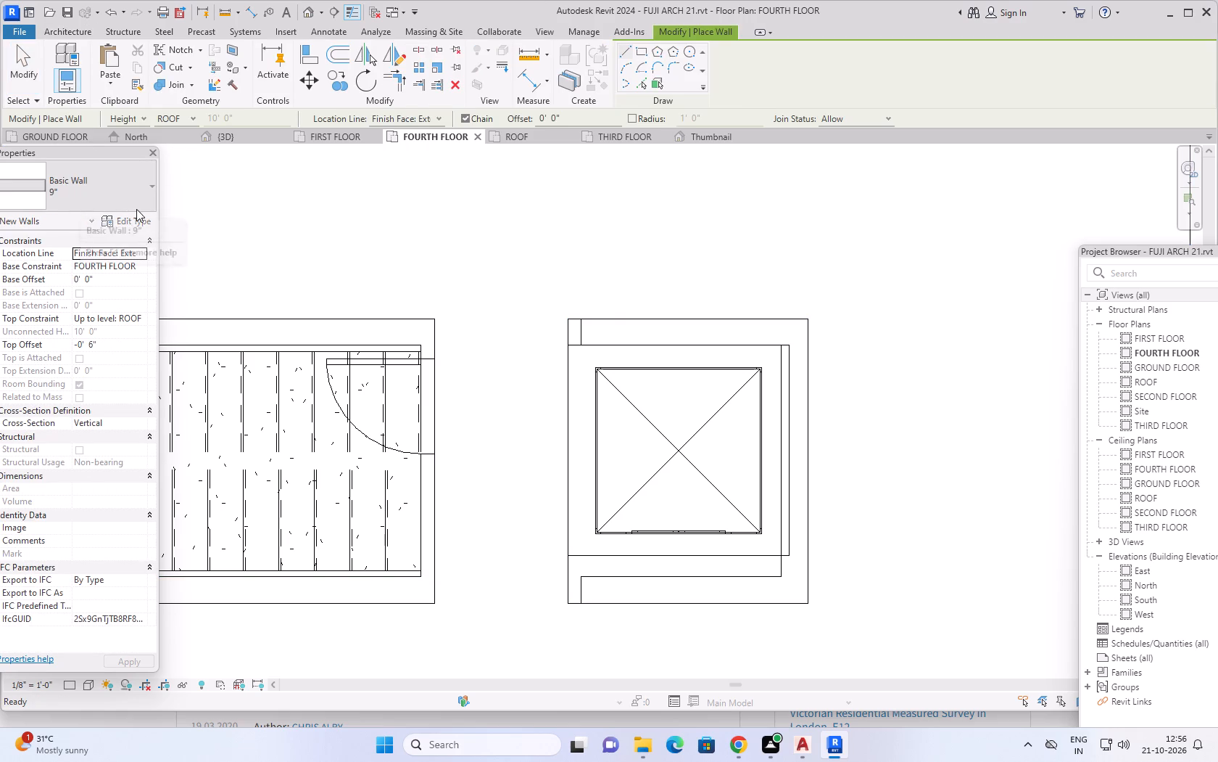
scroll(573, 331, "up", 8)
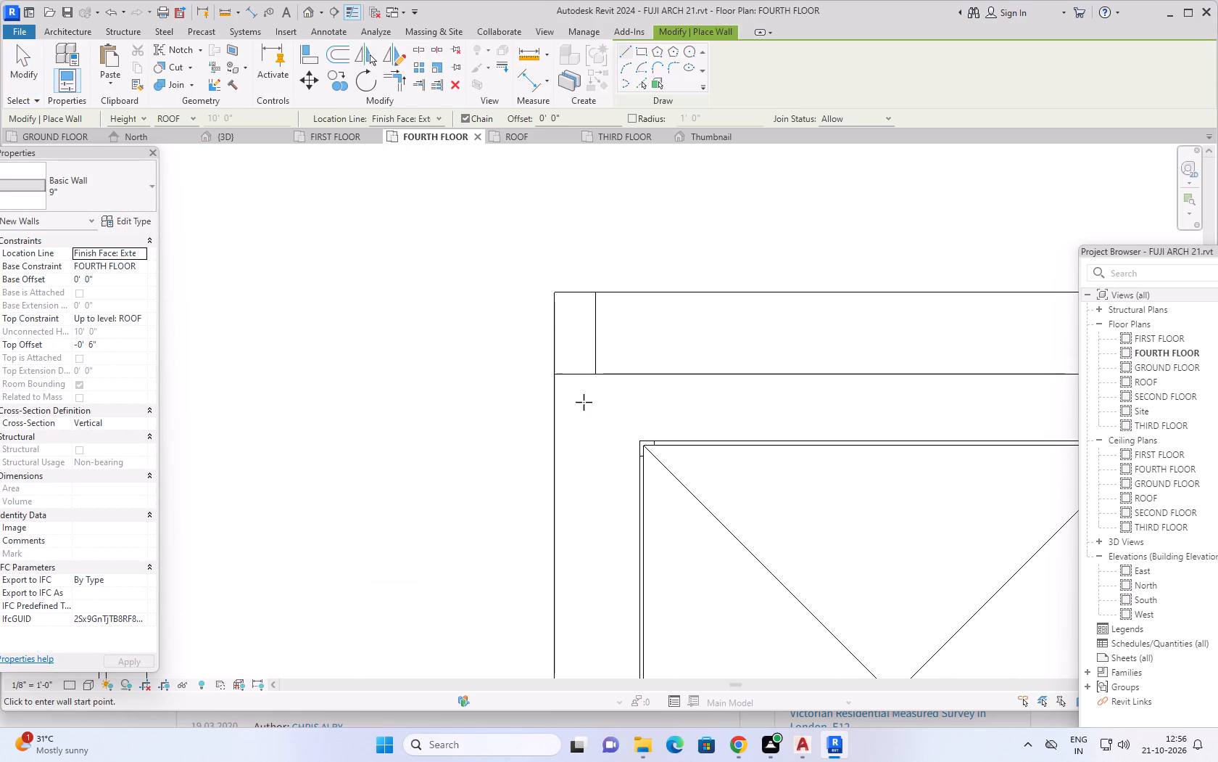
left_click(555, 291)
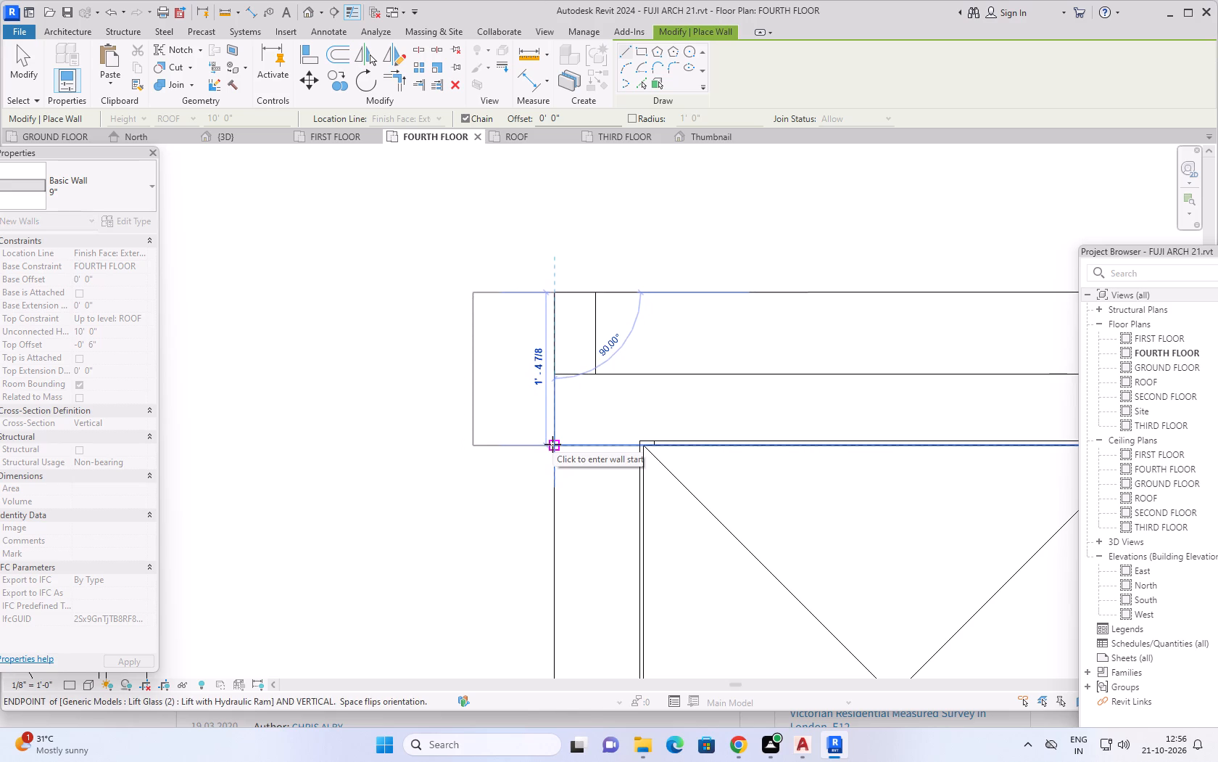
key("space")
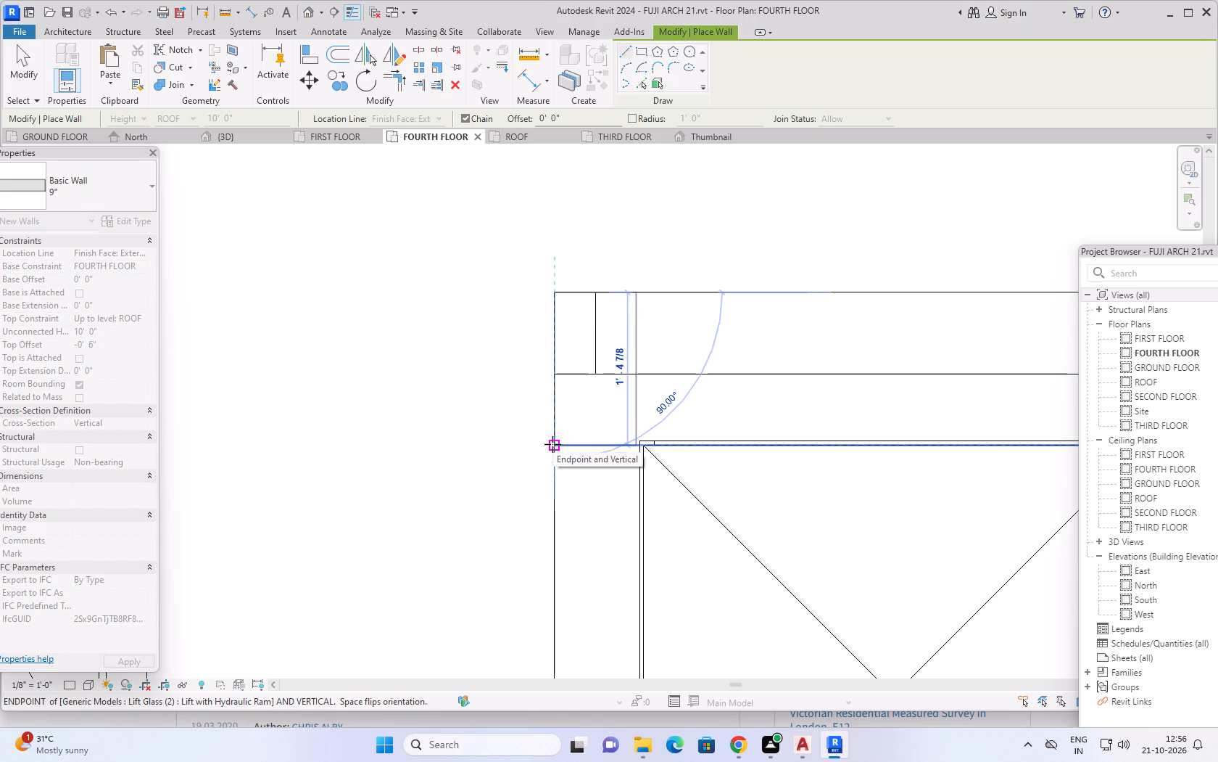
scroll(552, 444, "up", 1)
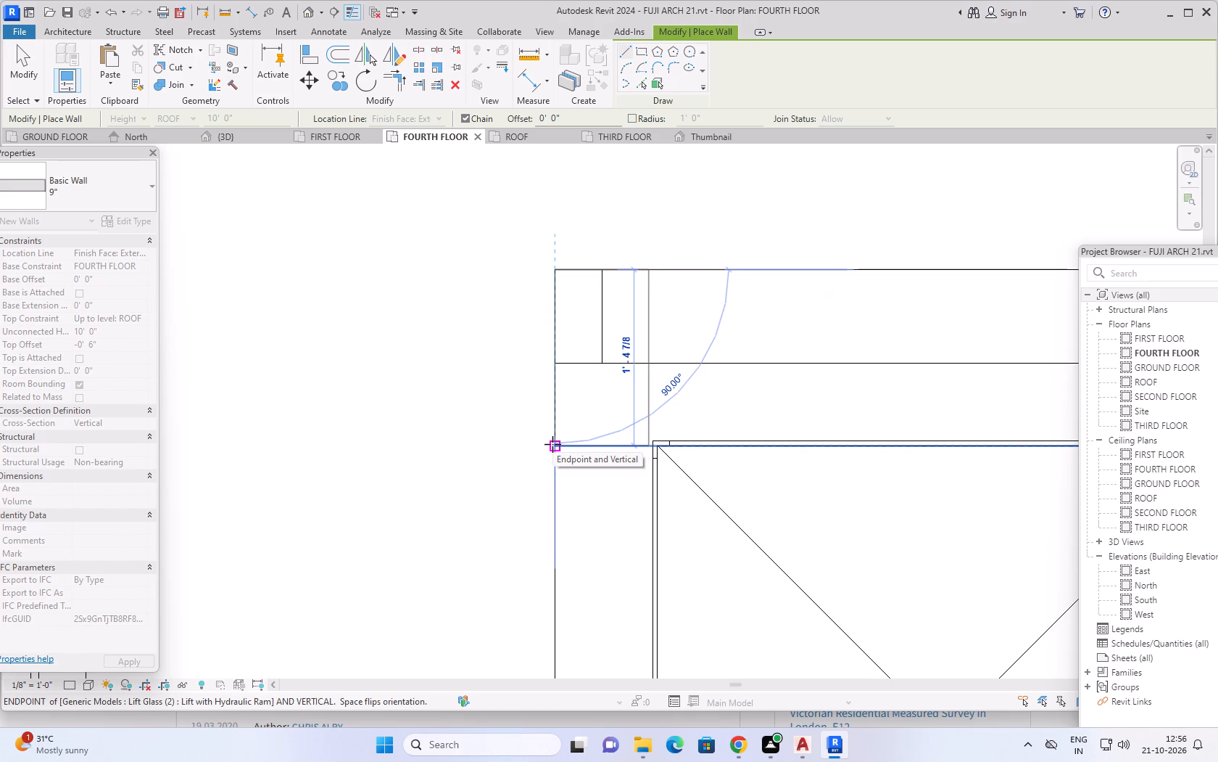
left_click(552, 444)
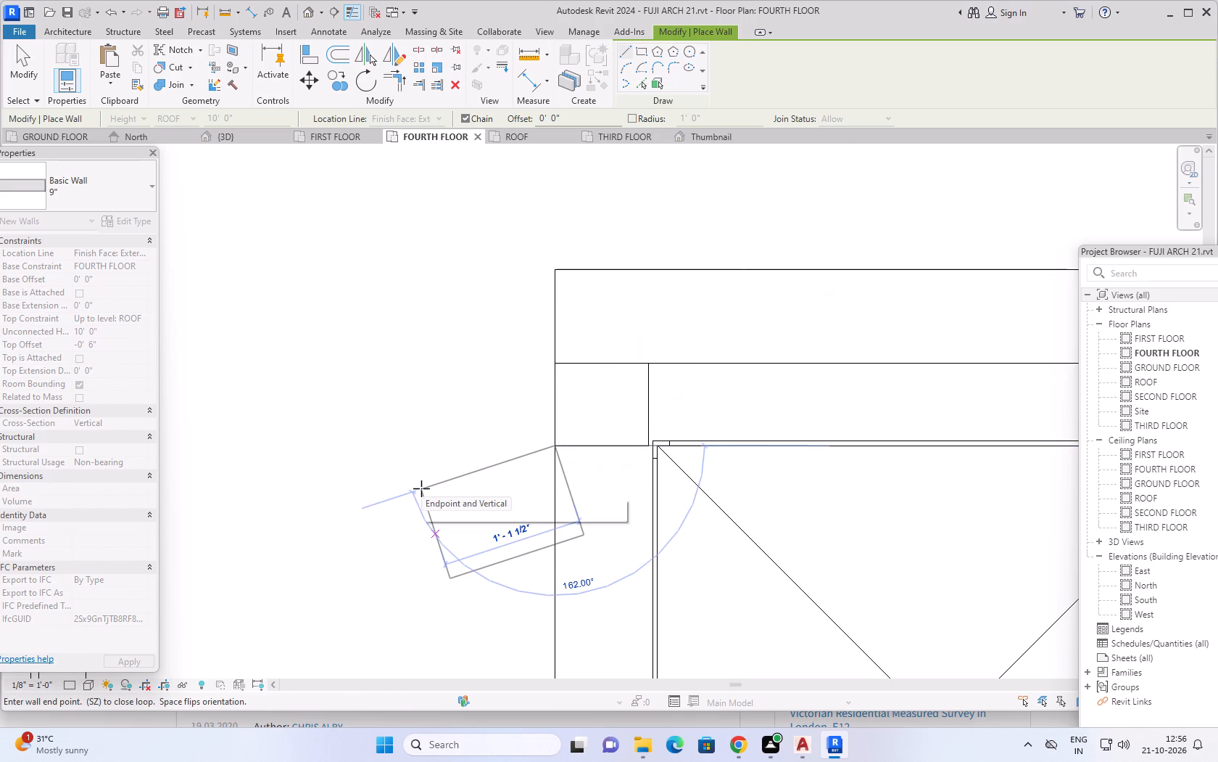
key("Escape")
Draw the matching 9" wall from the shaft's south lobby-side corner north to the lift's edge, with its thickness inside the shaft.
scroll(423, 493, "down", 7)
middle_click_drag(427, 530, 465, 262)
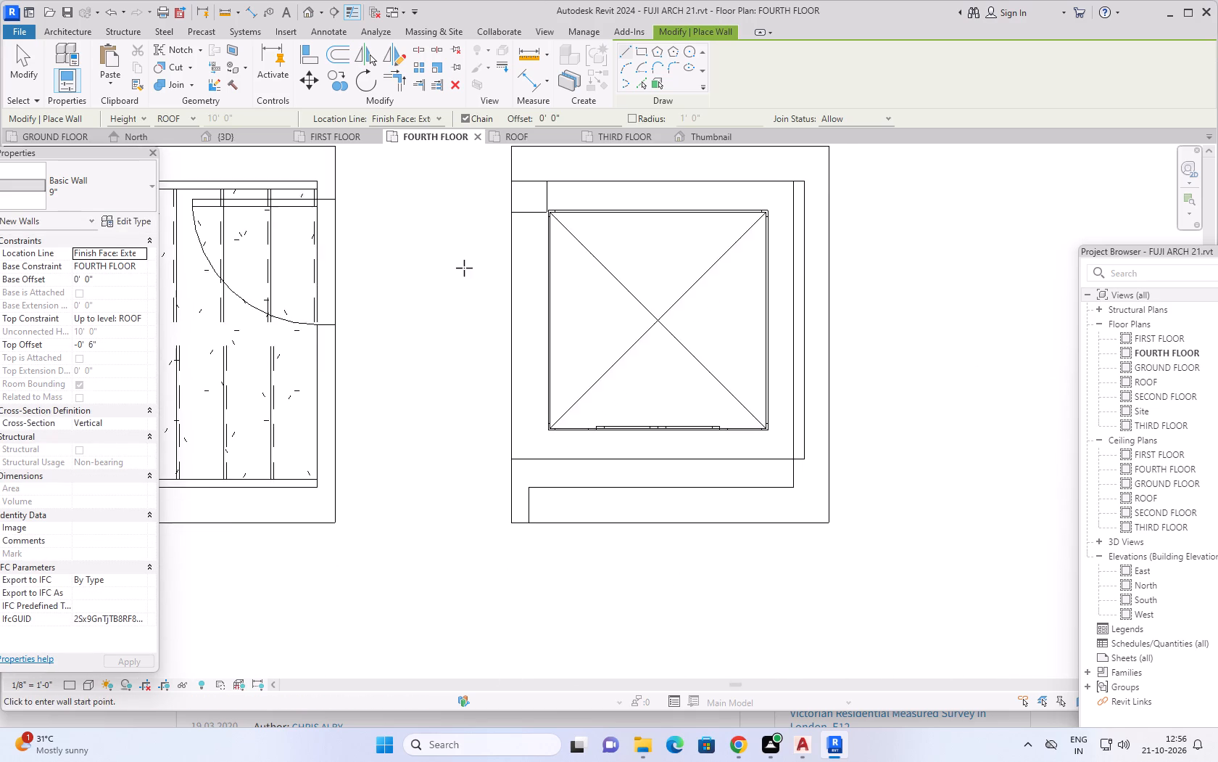
scroll(455, 326, "down", 2)
scroll(468, 502, "up", 3)
middle_click_drag(552, 502, 529, 575)
scroll(527, 573, "up", 2)
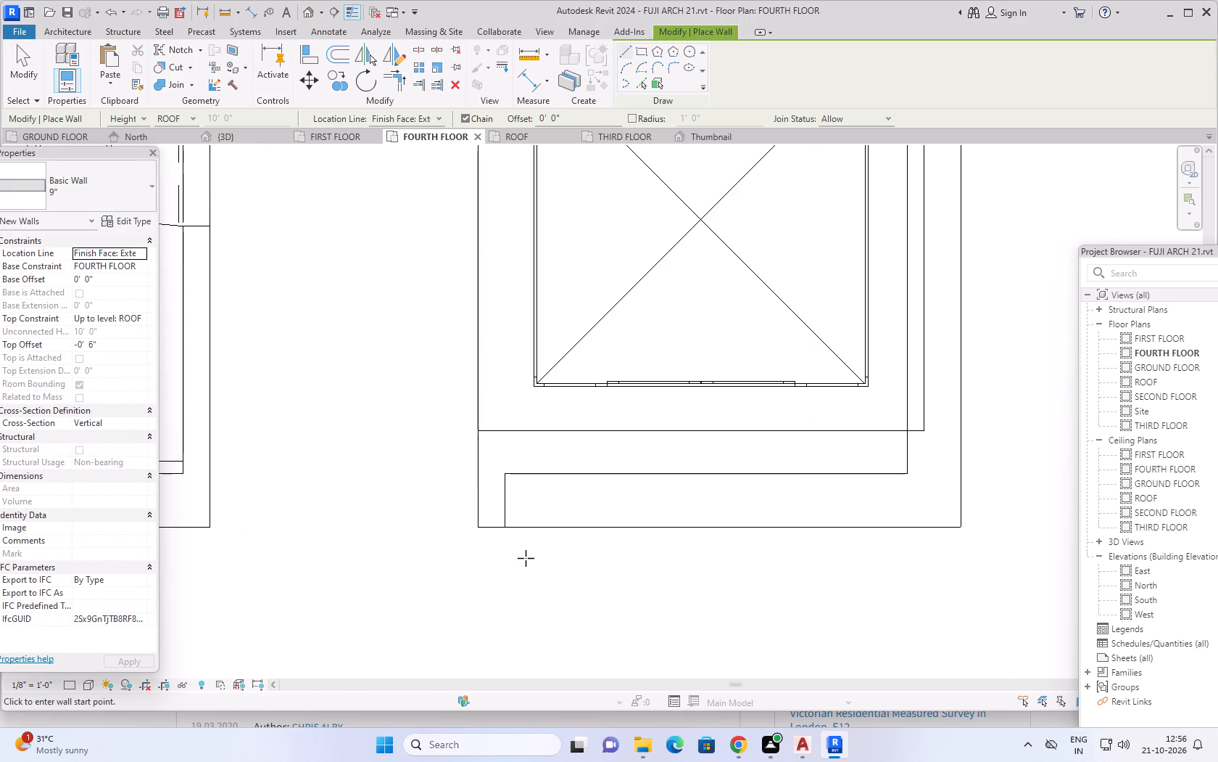
middle_click_drag(526, 557, 504, 607)
scroll(505, 607, "up", 1)
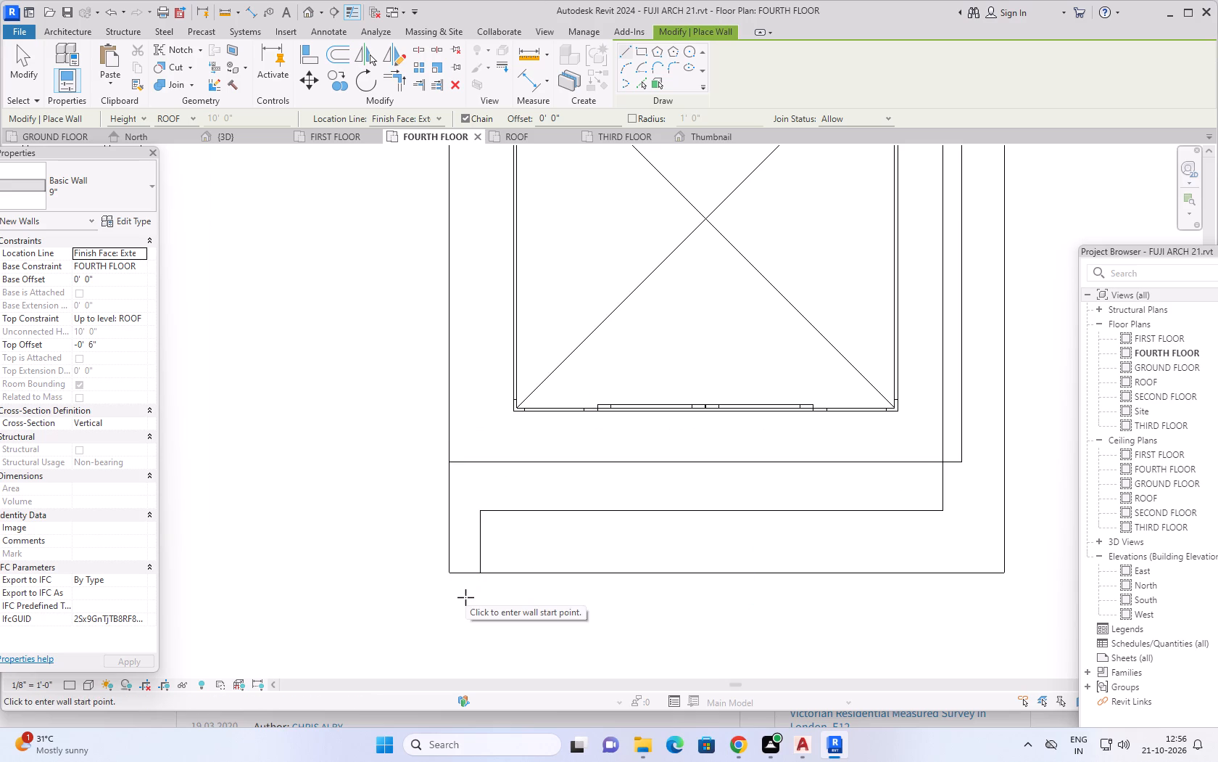
middle_click_drag(474, 598, 457, 606)
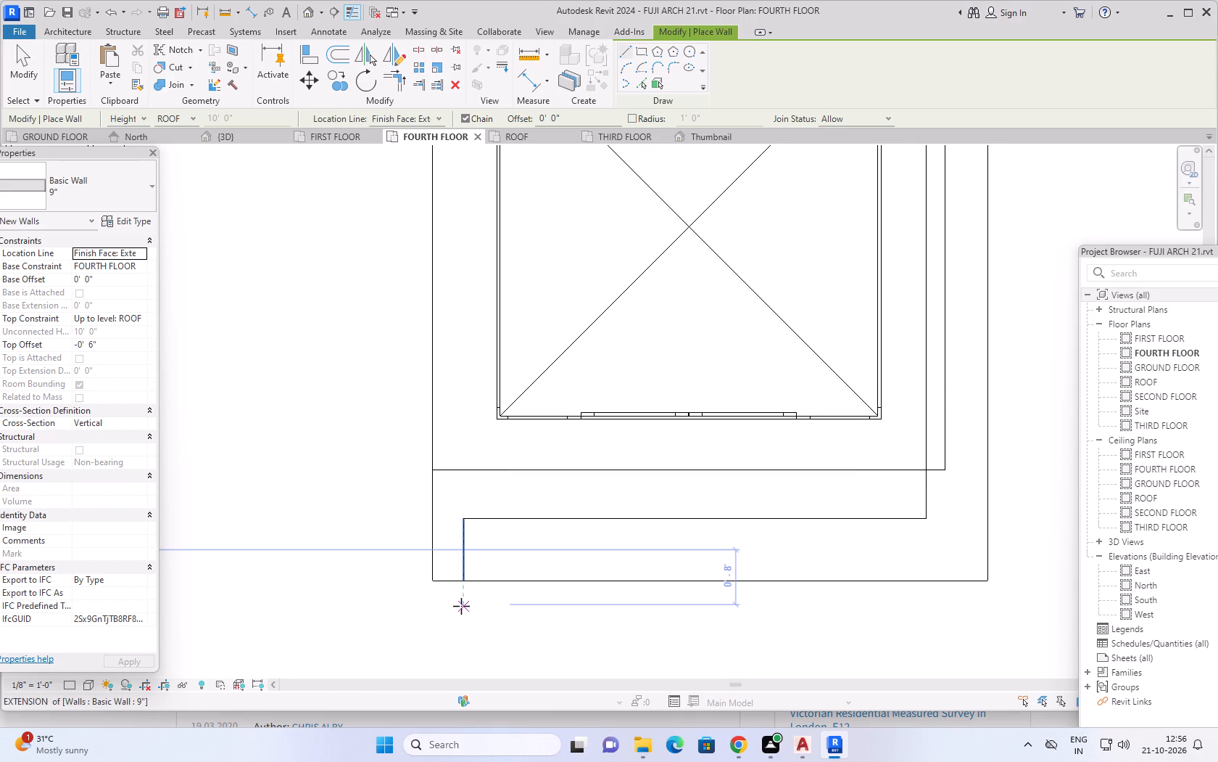
scroll(470, 603, "up", 1)
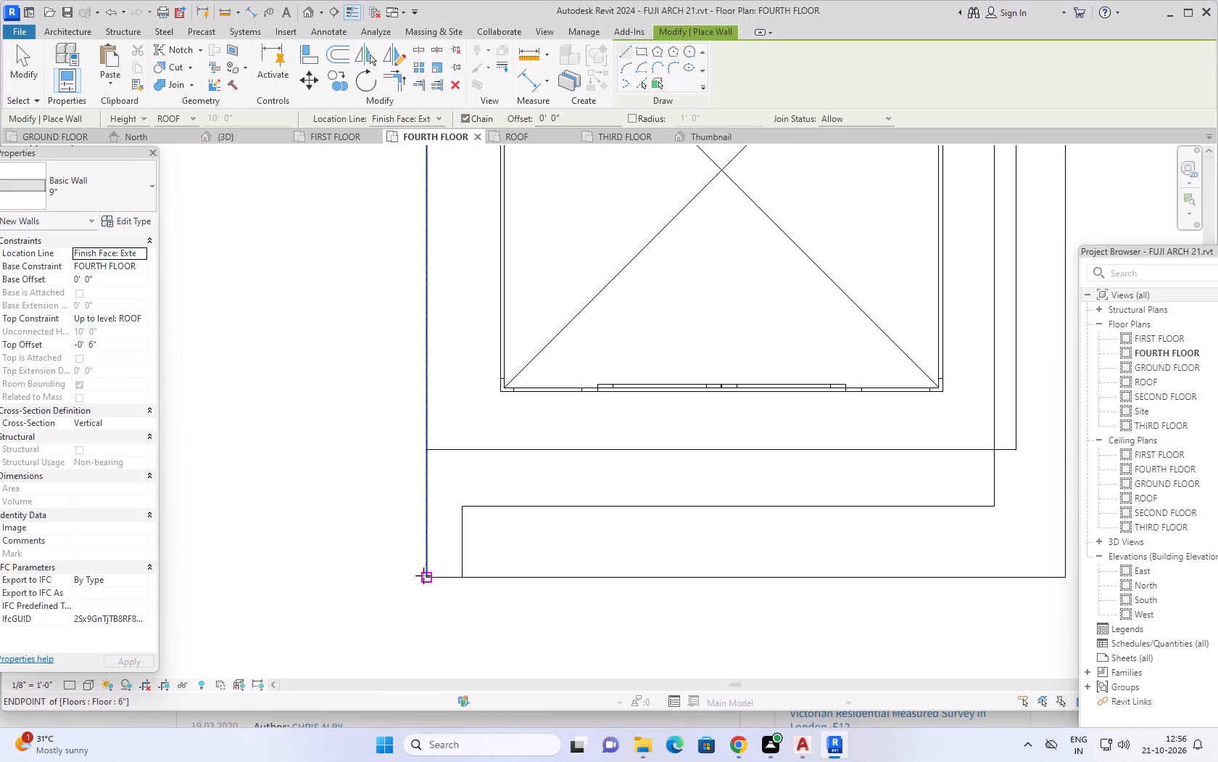
left_click(426, 576)
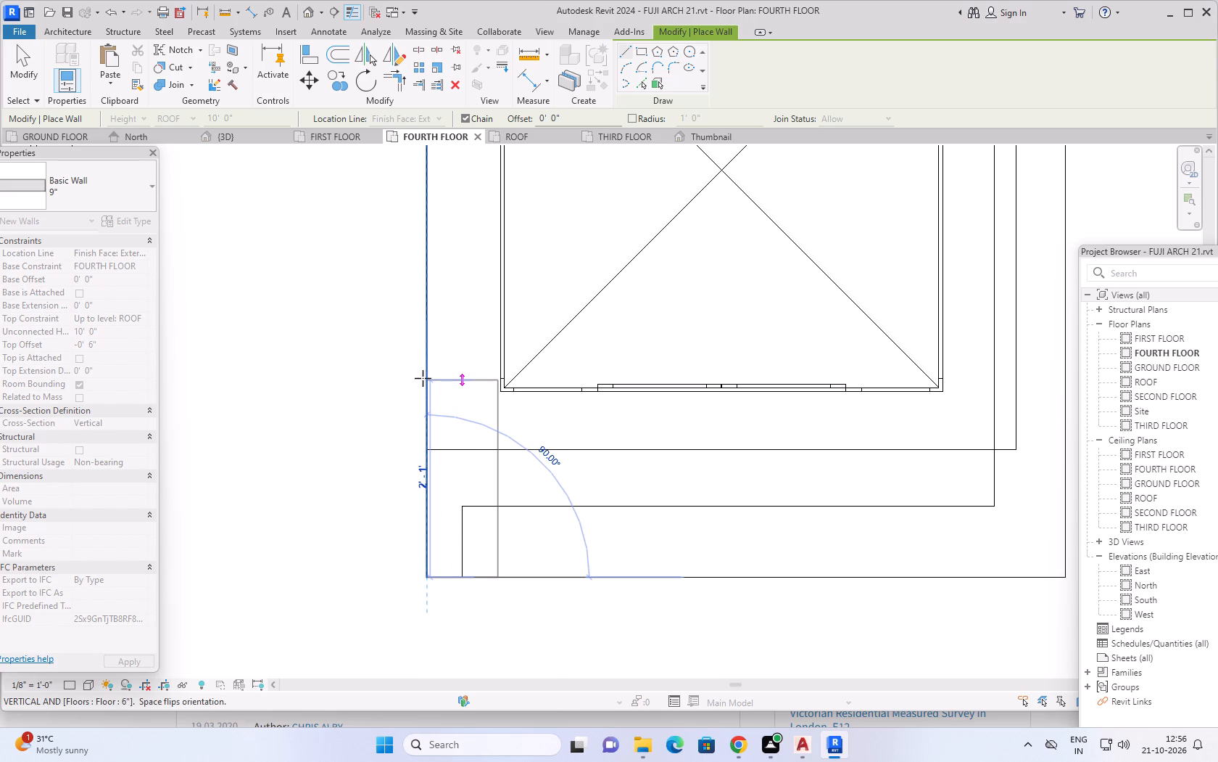
scroll(423, 380, "up", 8)
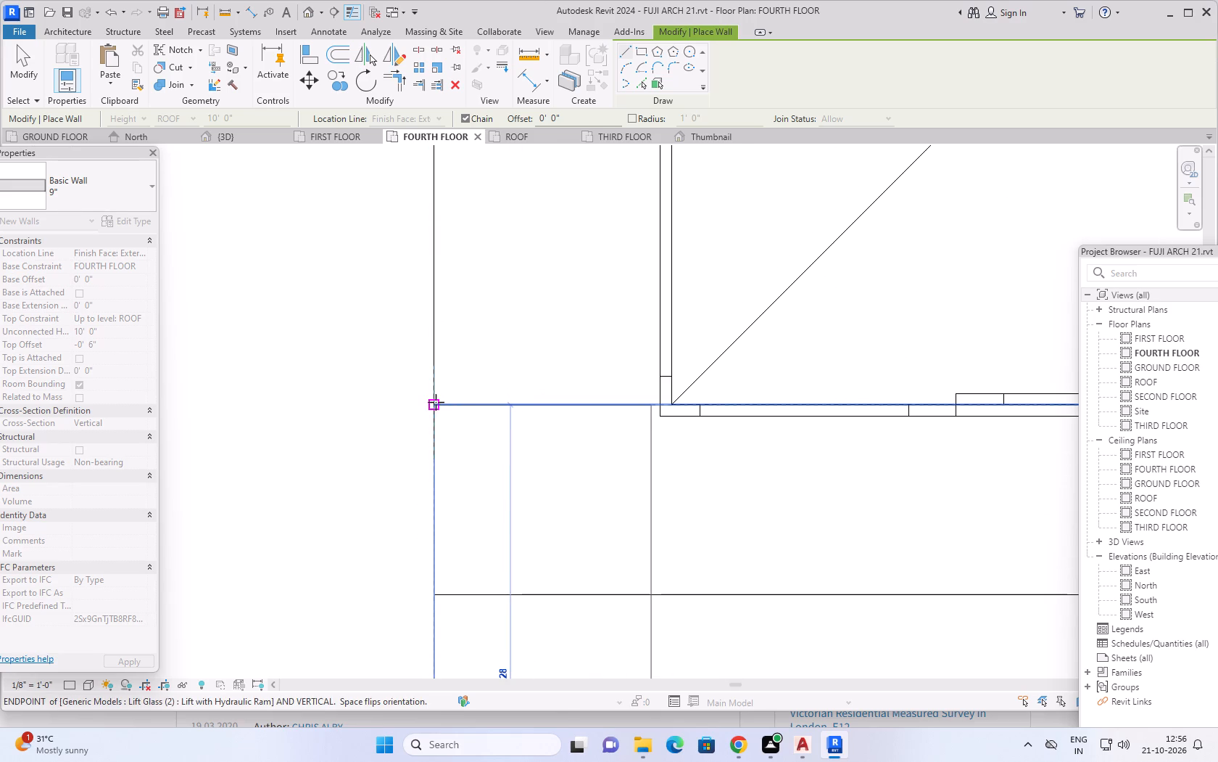
left_click(435, 402)
key("Escape")
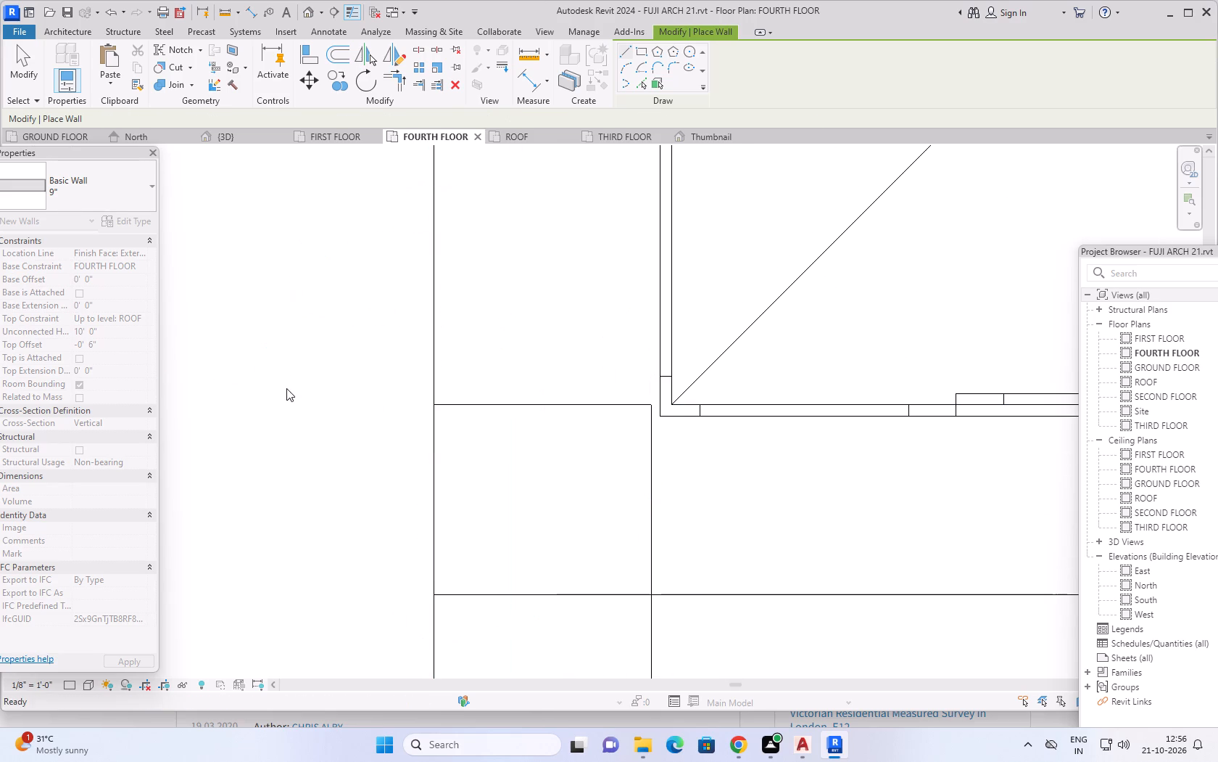
scroll(286, 388, "down", 17)
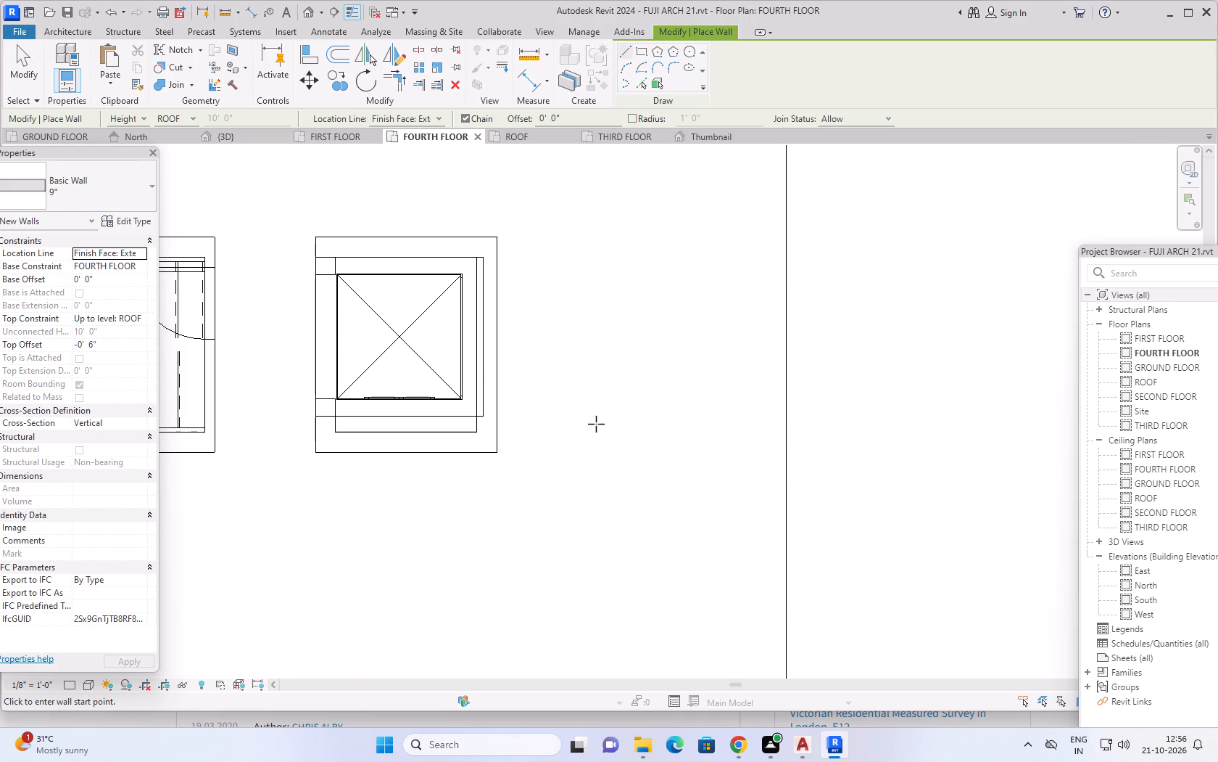
middle_click_drag(634, 366, 651, 420)
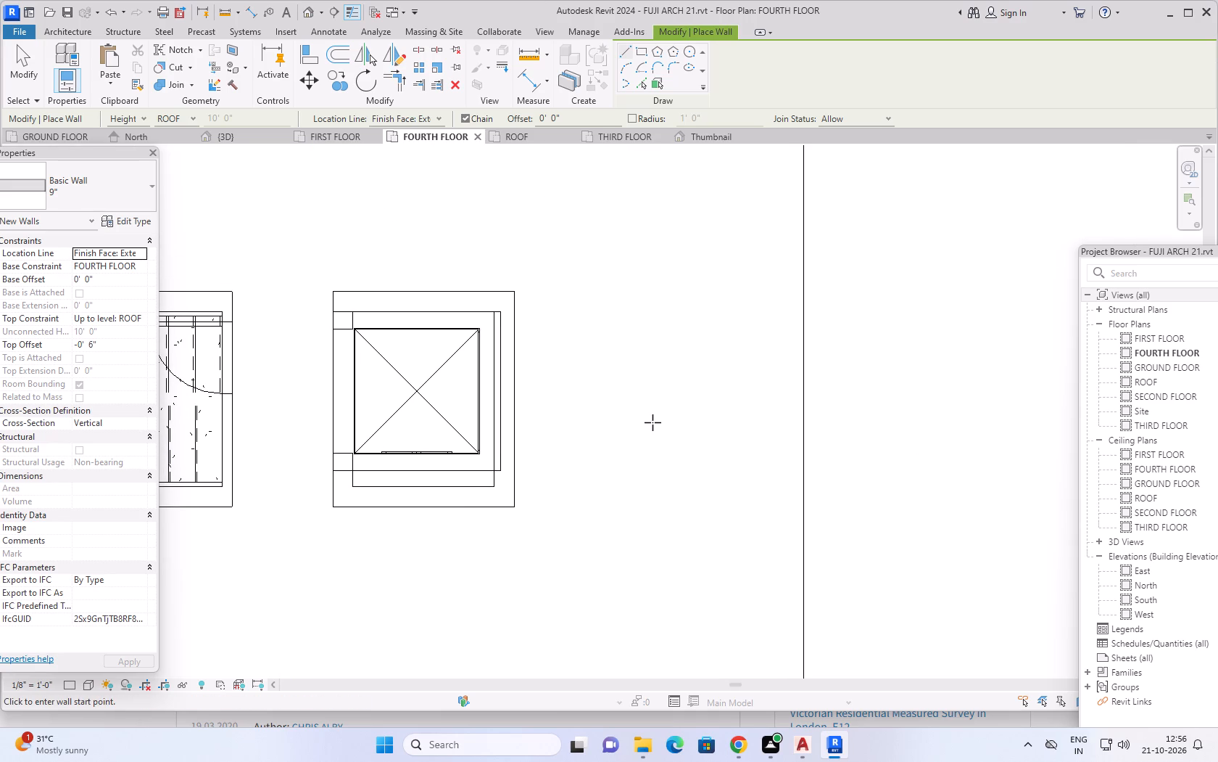
Inspect the glass lift's position against the shaft's wall returns in the FOURTH FLOOR plan and in 3D.
key("Escape")
scroll(652, 422, "down", 3)
middle_click_drag(658, 420, 726, 414)
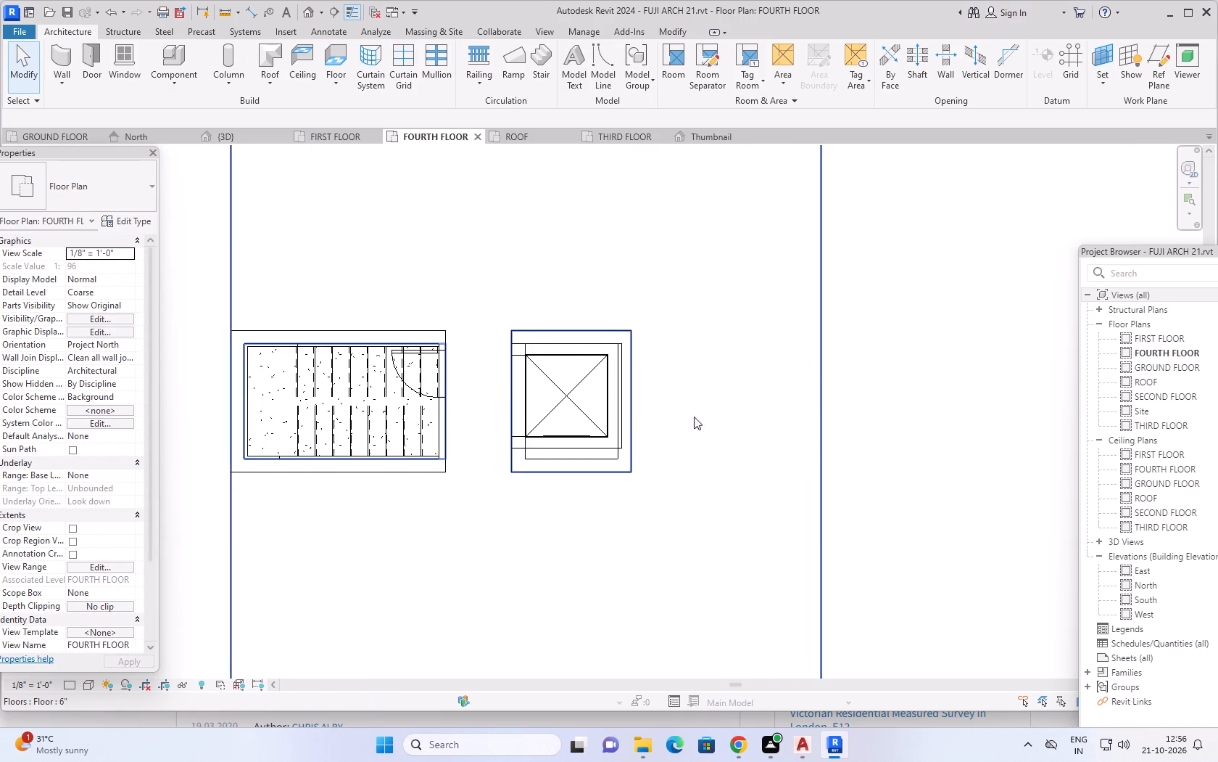
scroll(507, 387, "up", 8)
key("Escape")
key("Escape")
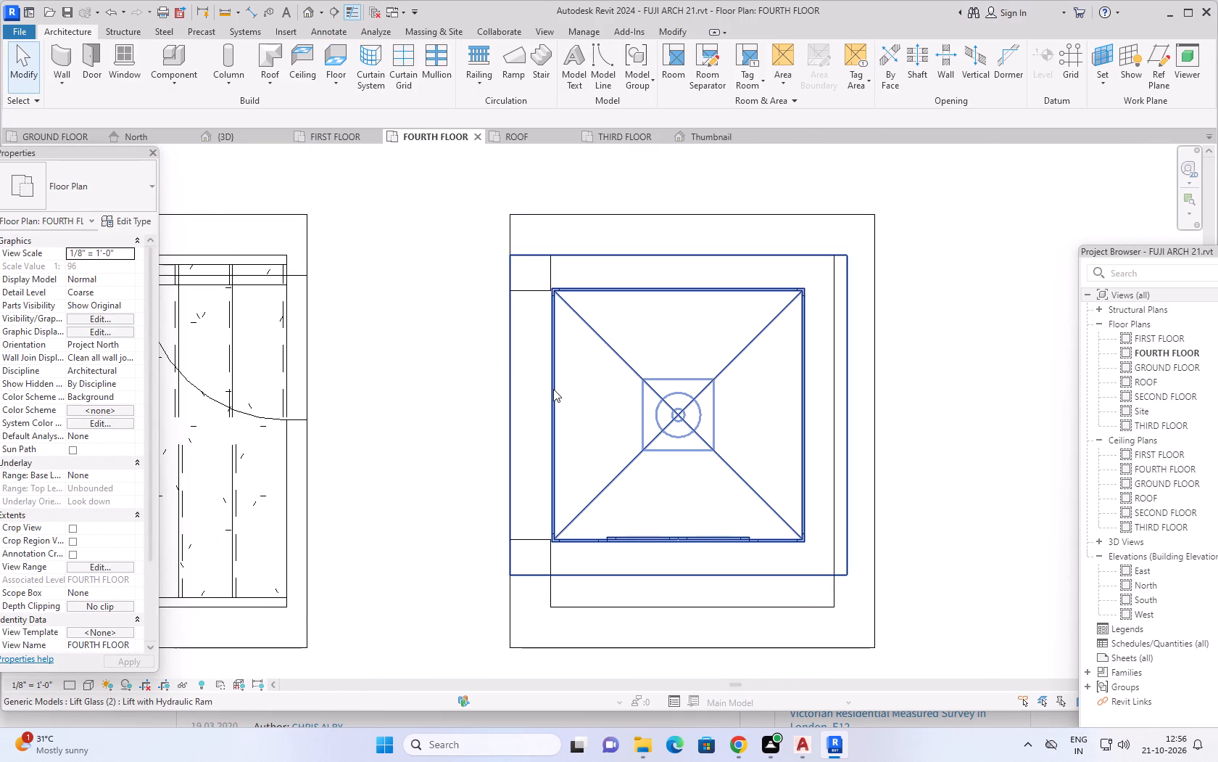
left_click(553, 389)
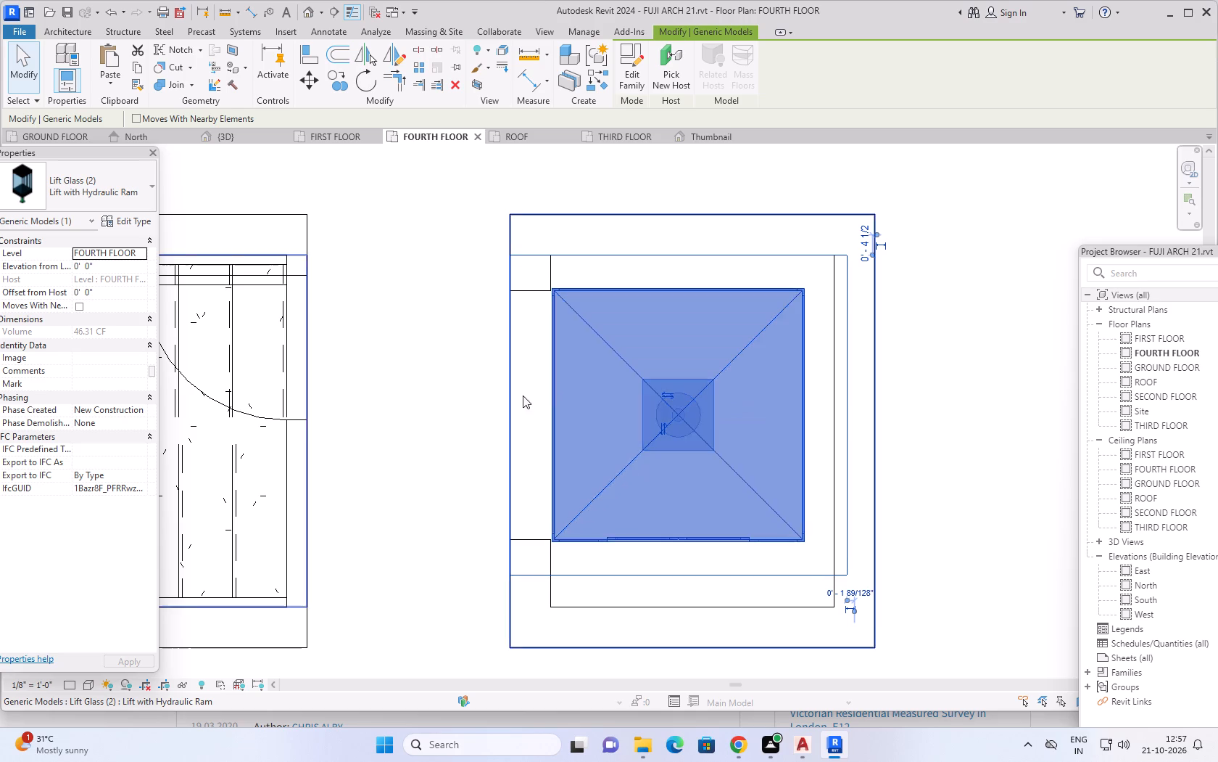
left_click(989, 390)
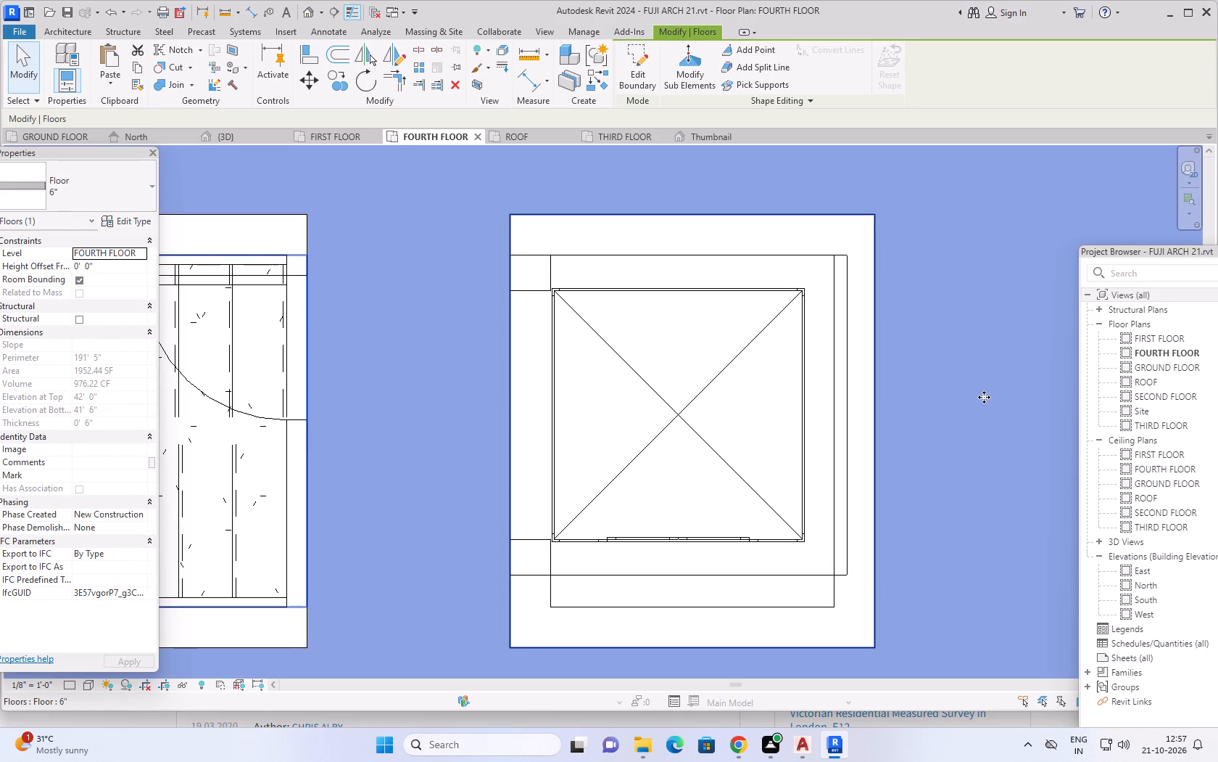
key("Escape")
key("Escape")
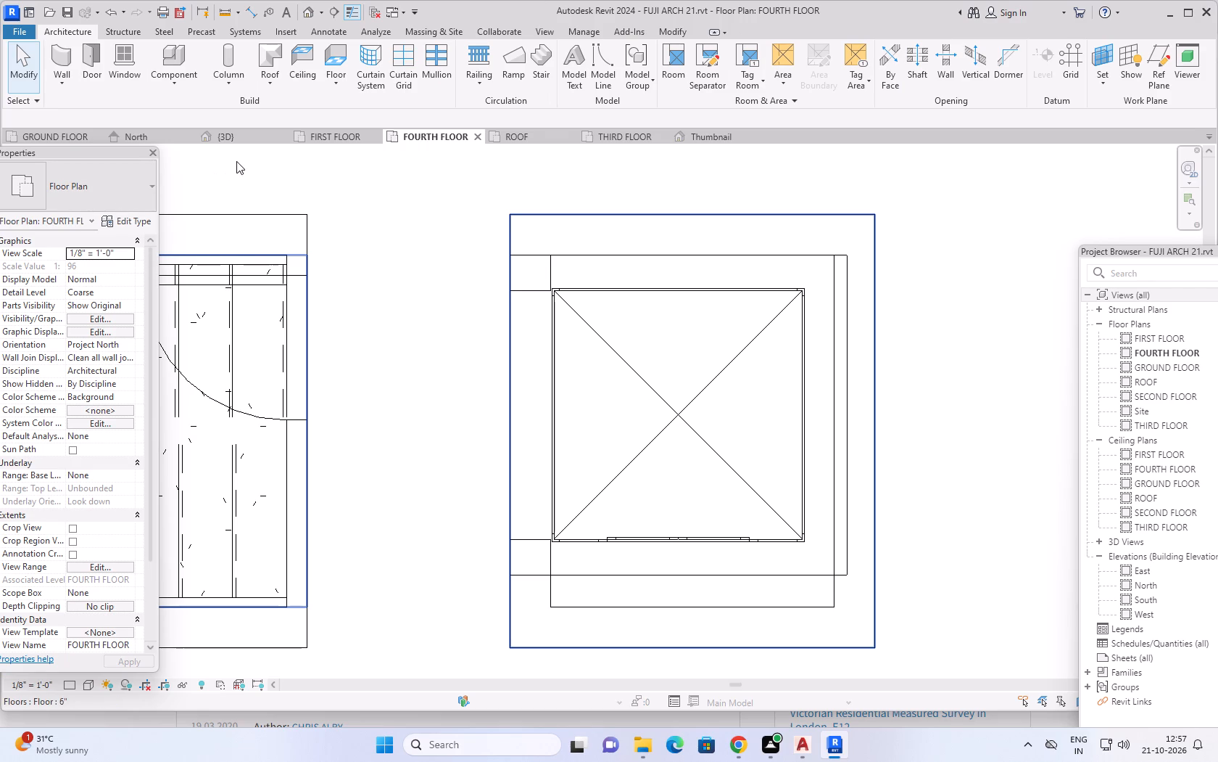
left_click(234, 137)
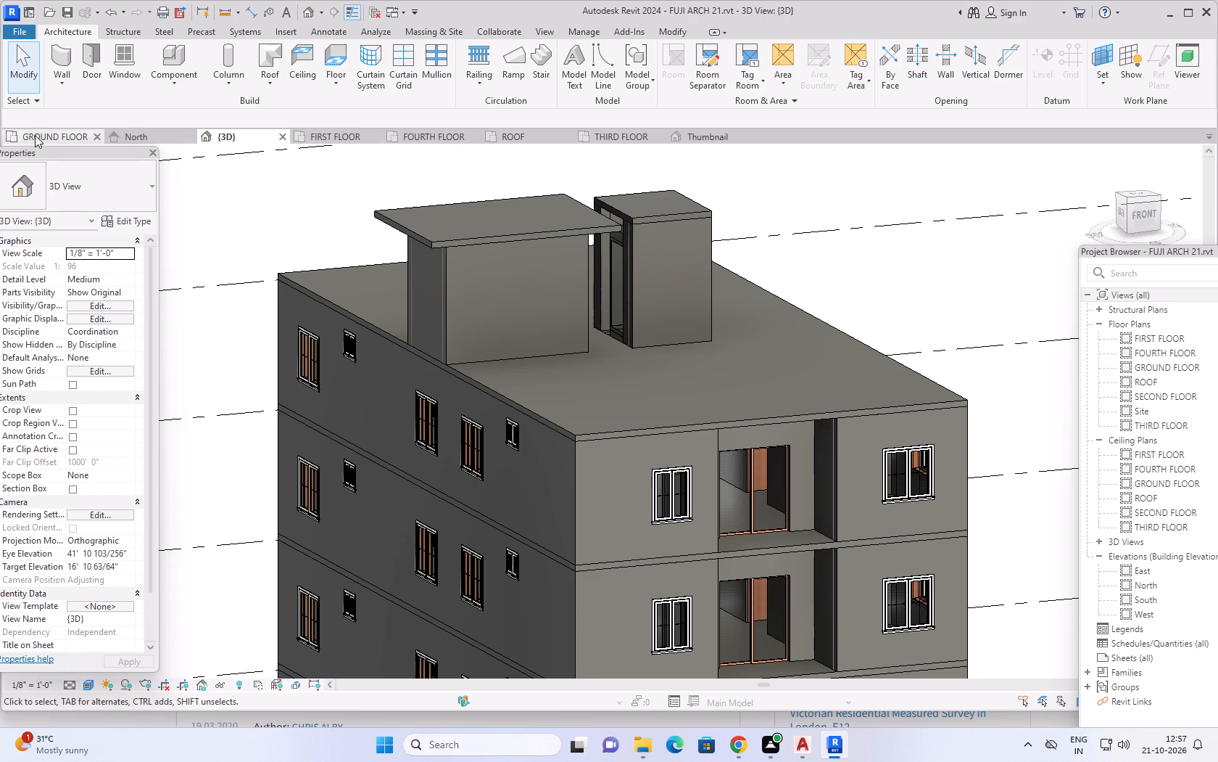
left_click(429, 138)
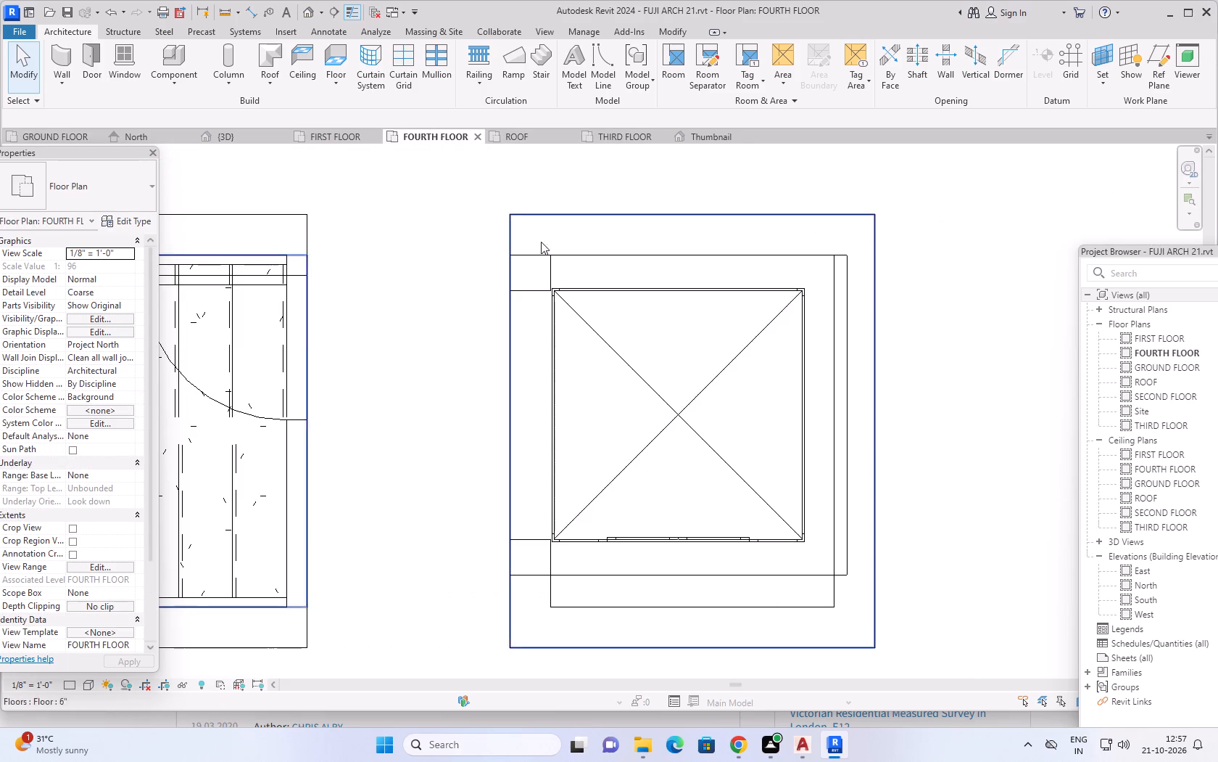
Nudge the glass lift in the FOURTH FLOOR plan about 5 1/2" west, toward the shaft's lobby side.
left_click(613, 351)
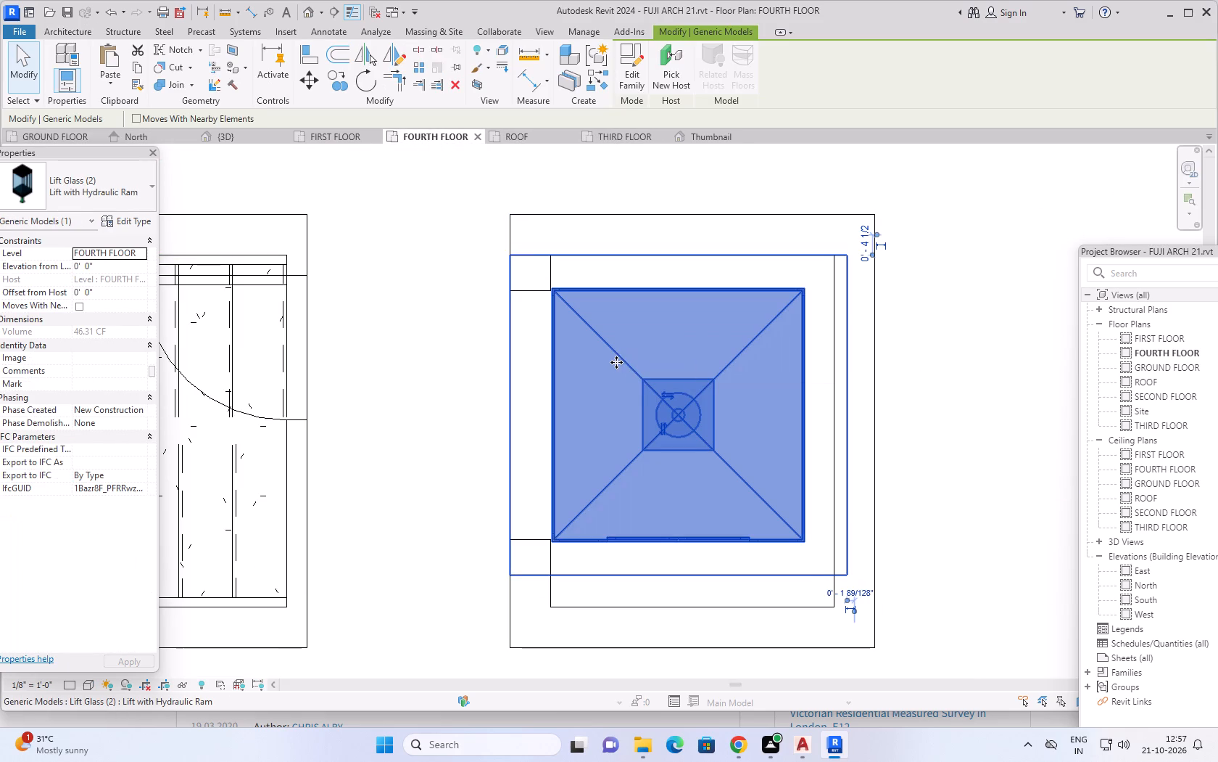
key("Left")
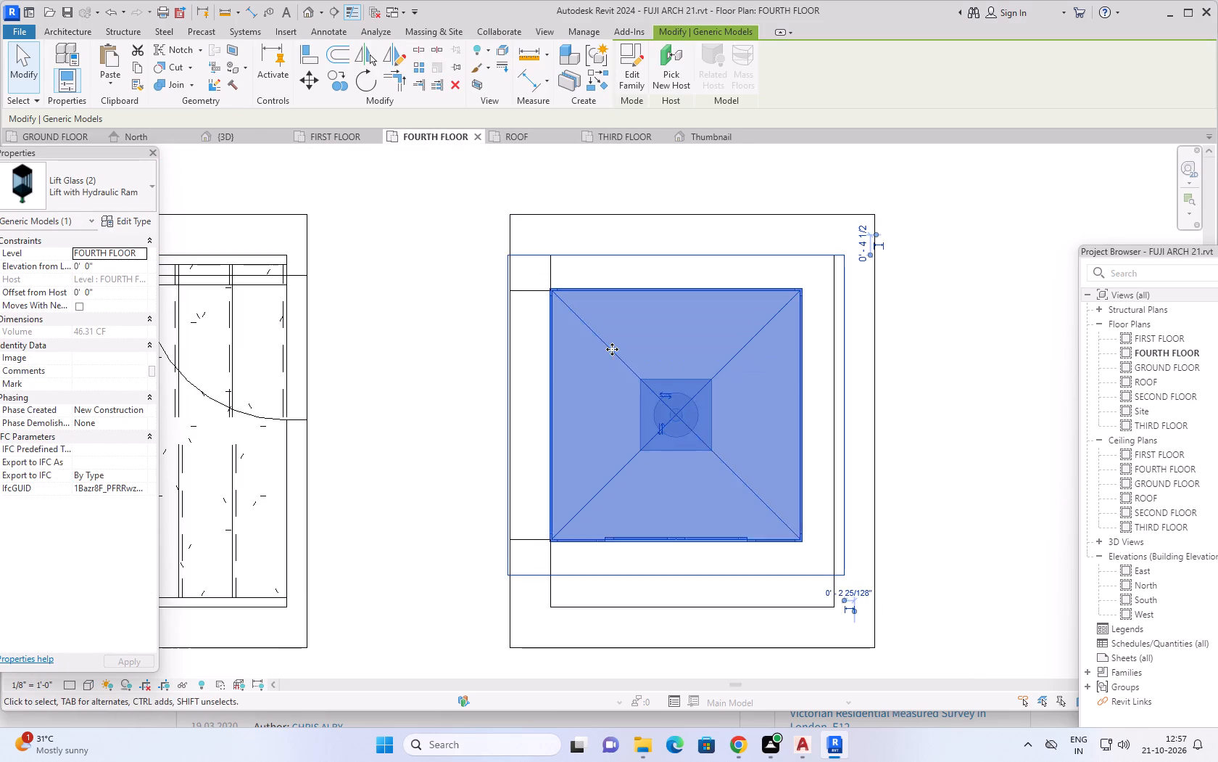
key("Left")
key("Left")
key("Left")
key("Left")
key("Left")
key("Left")
key("Left")
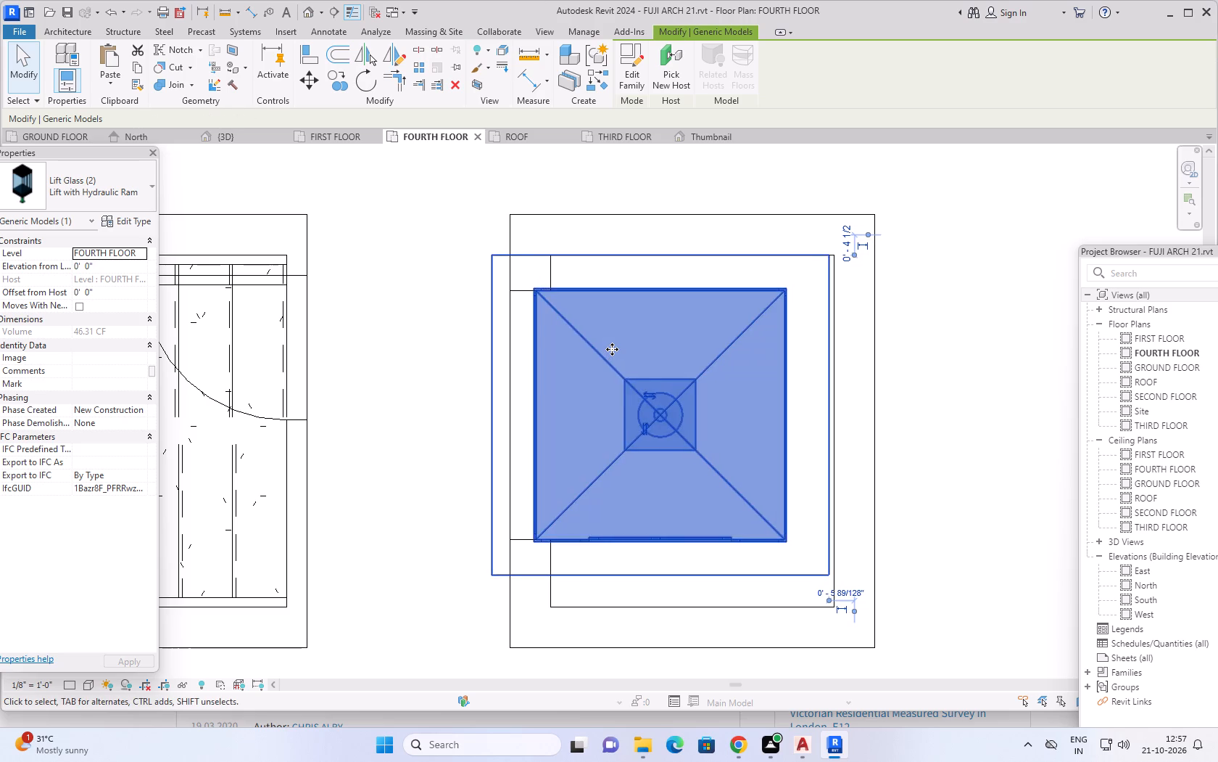
key("Left")
key("Left")
key("Left")
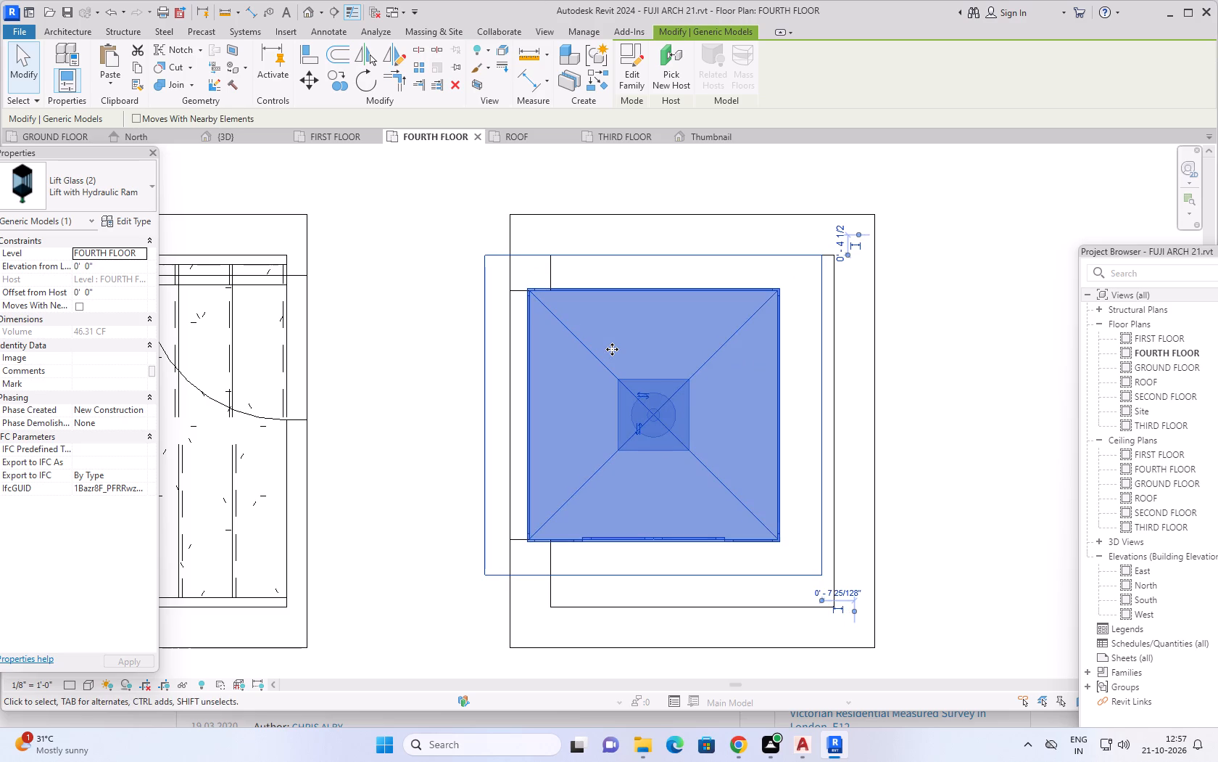
Examine the rooftop lift shaft, its lobby-side opening and the stair enclosure in 3D from several sides.
left_click(220, 139)
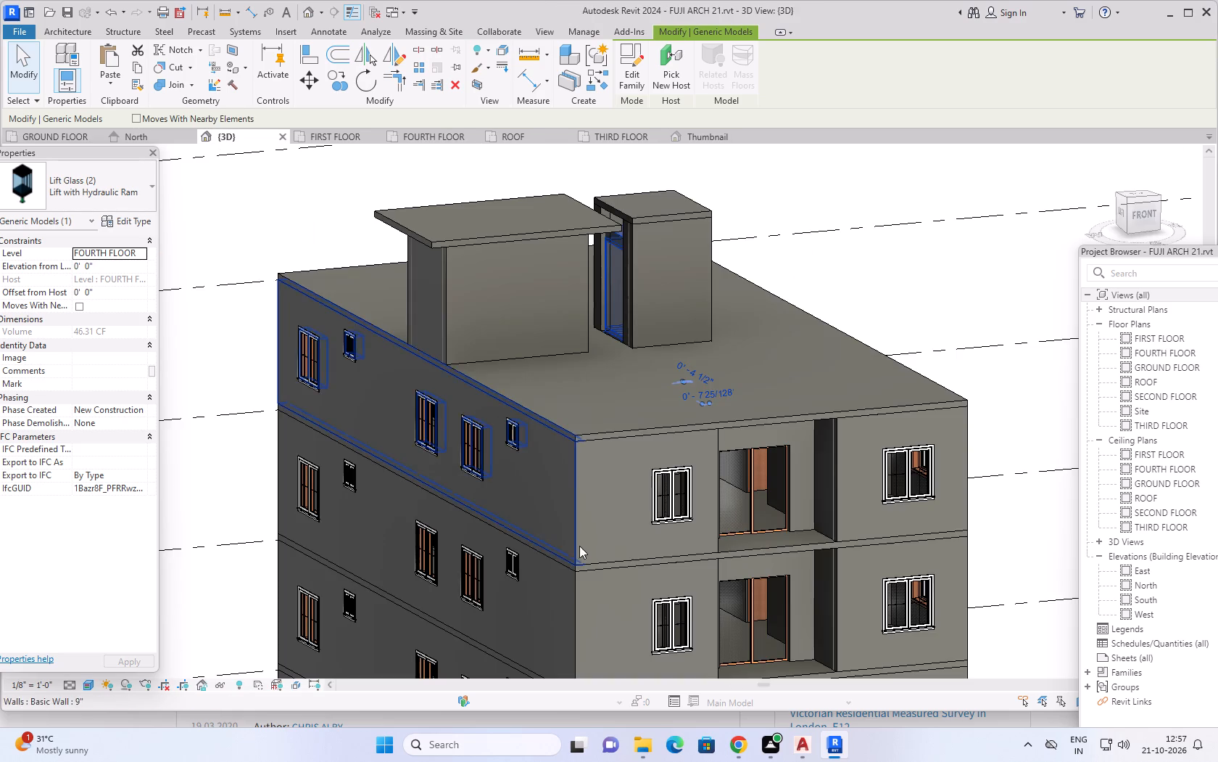
left_click(895, 289)
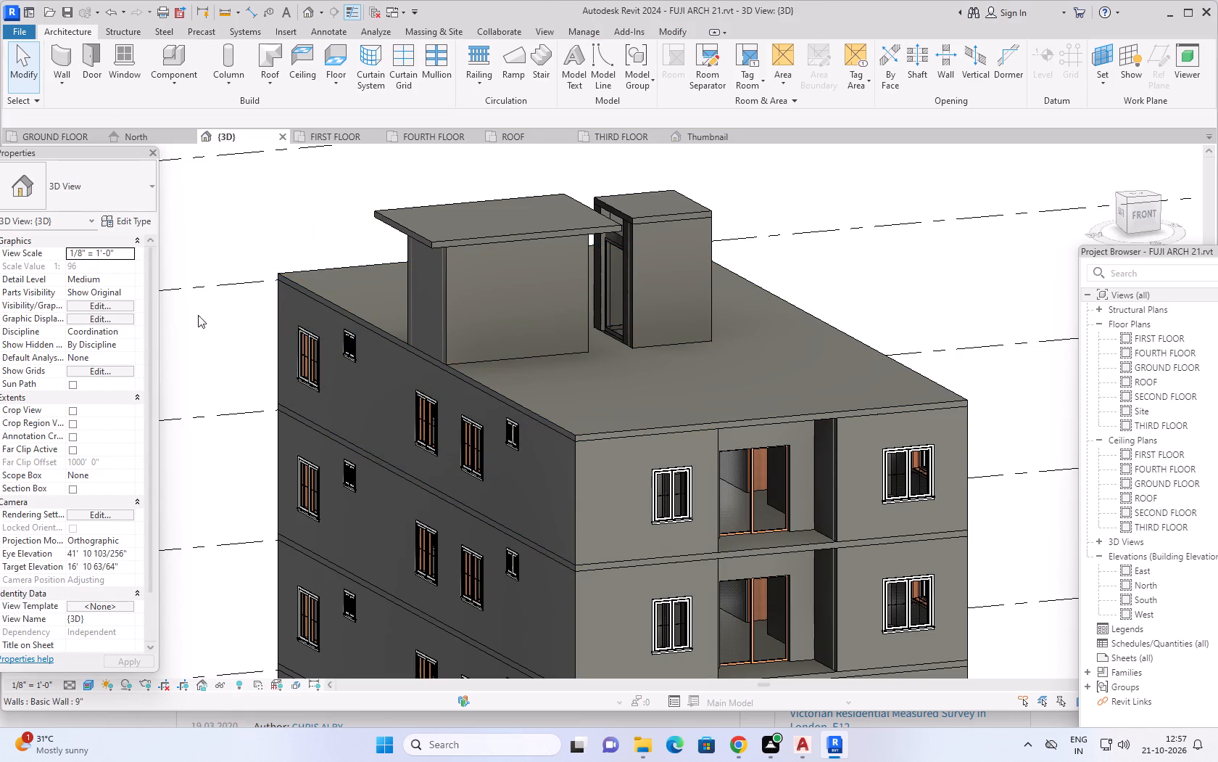
middle_click_drag(258, 234, 560, 235)
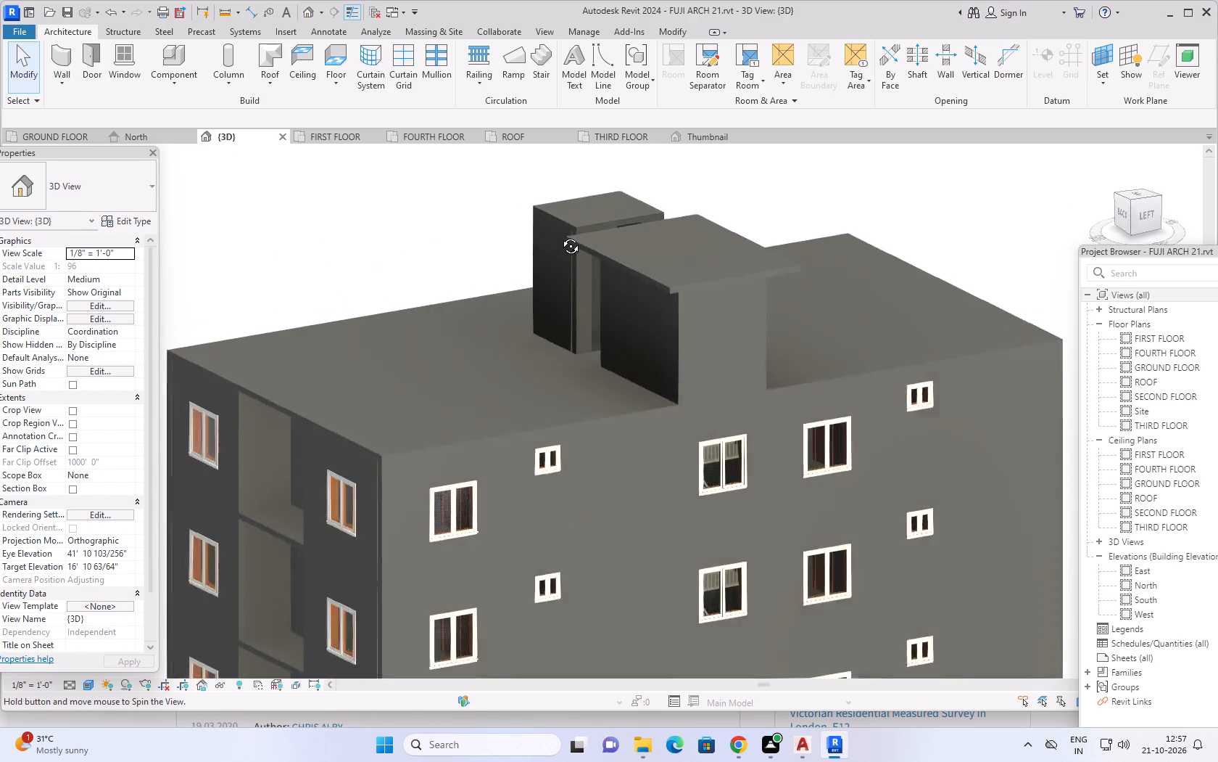
middle_click_drag(560, 235, 621, 201)
scroll(611, 271, "up", 4)
middle_click_drag(619, 292, 606, 226, "shift")
middle_click_drag(612, 304, 459, 435, "shift")
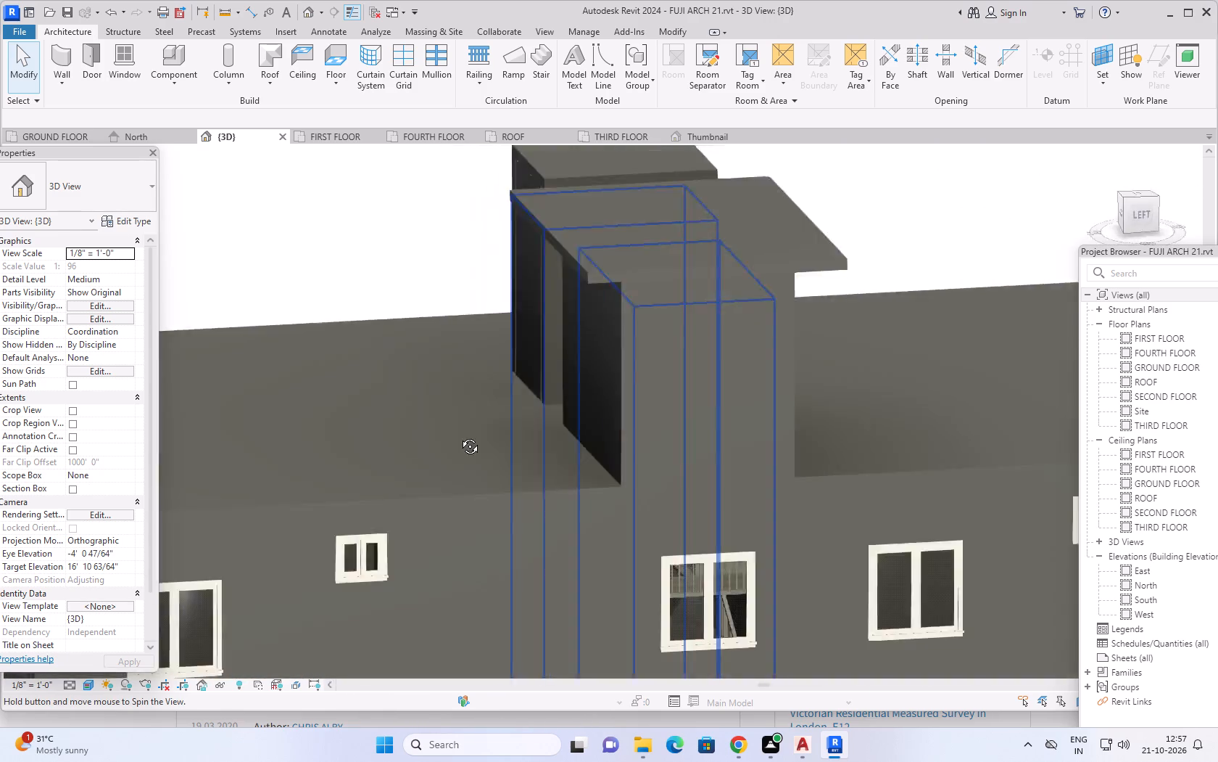
middle_click_drag(459, 435, 289, 397, "shift")
scroll(679, 408, "down", 4)
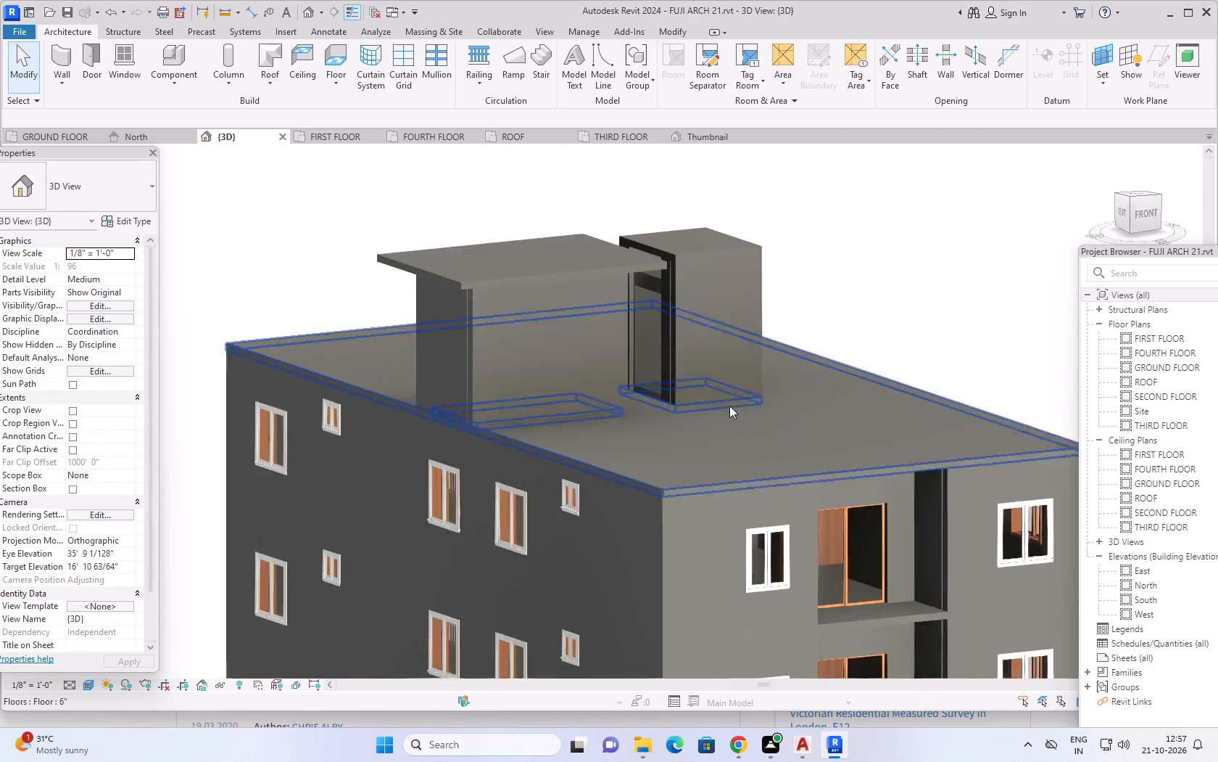
middle_click_drag(913, 288, 842, 287, "shift")
key("Escape")
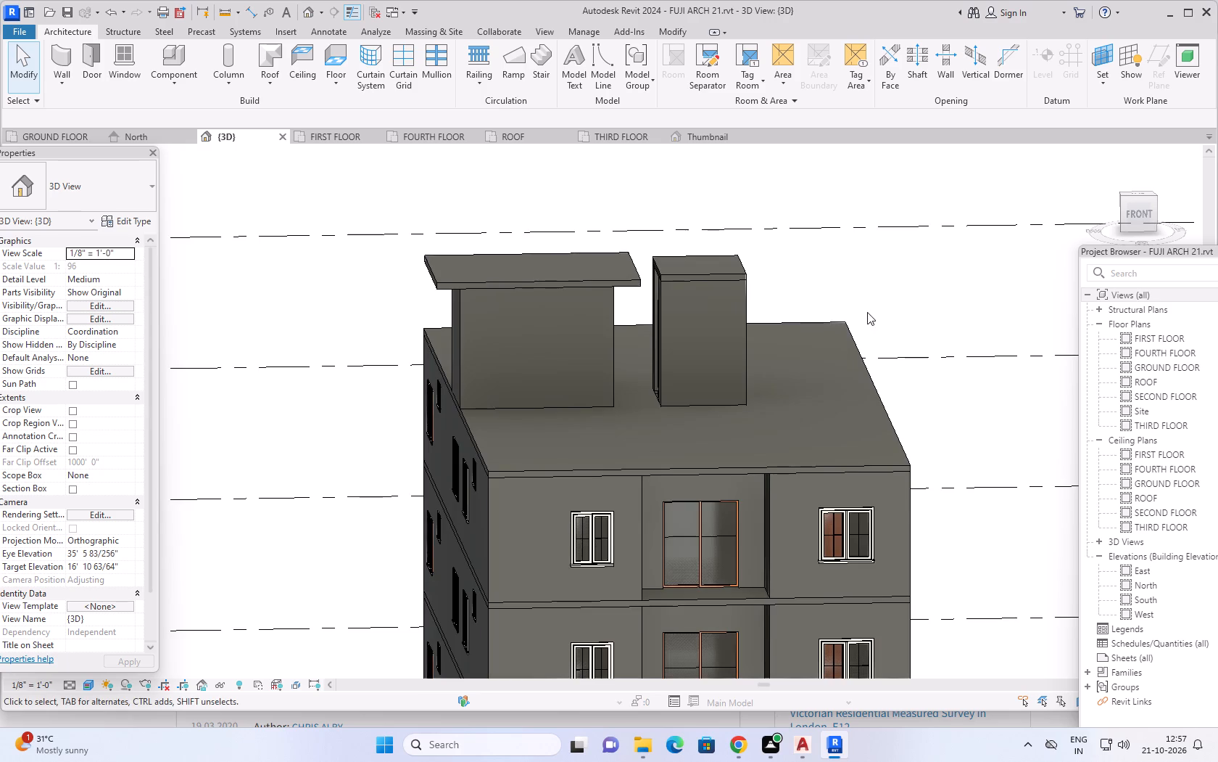
key("Escape")
middle_click_drag(931, 350, 859, 243)
scroll(884, 287, "down", 2)
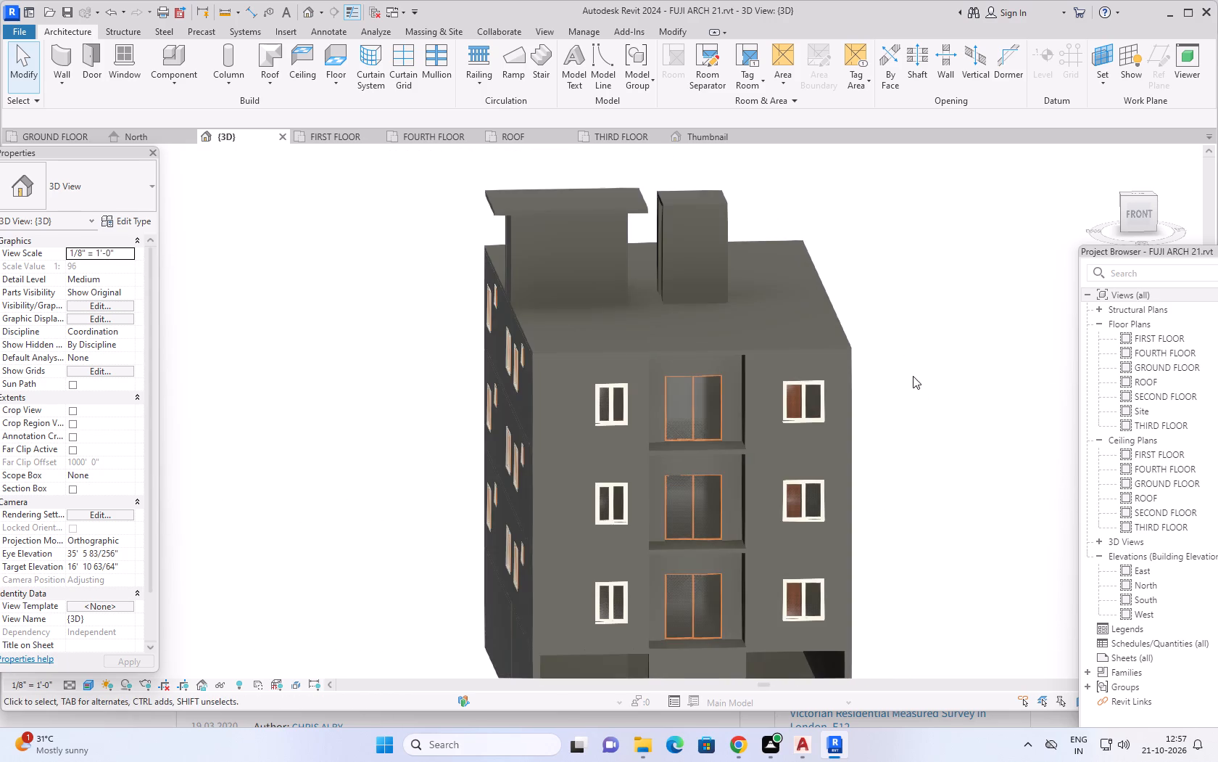
middle_click_drag(908, 319, 897, 371)
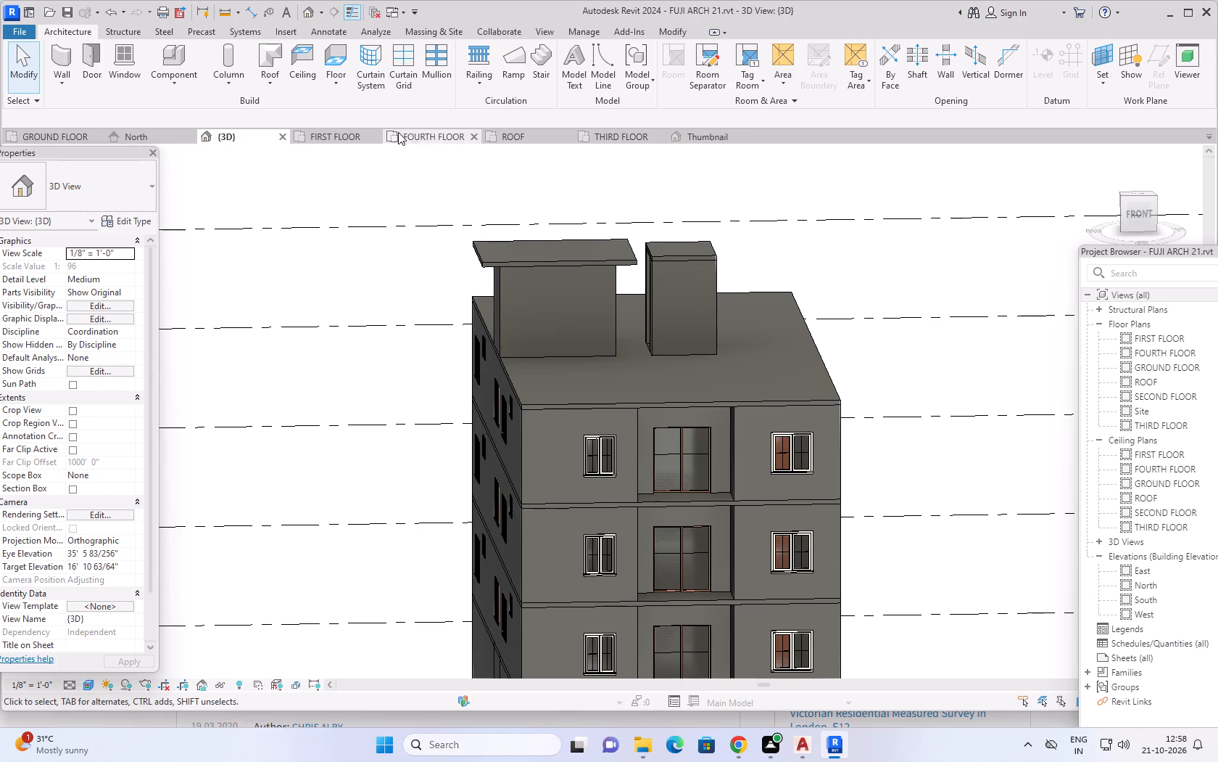
For new walls on the FOURTH FLOOR, duplicate the 9" Basic Wall type under the name 6".
left_click(434, 134)
scroll(511, 366, "down", 11)
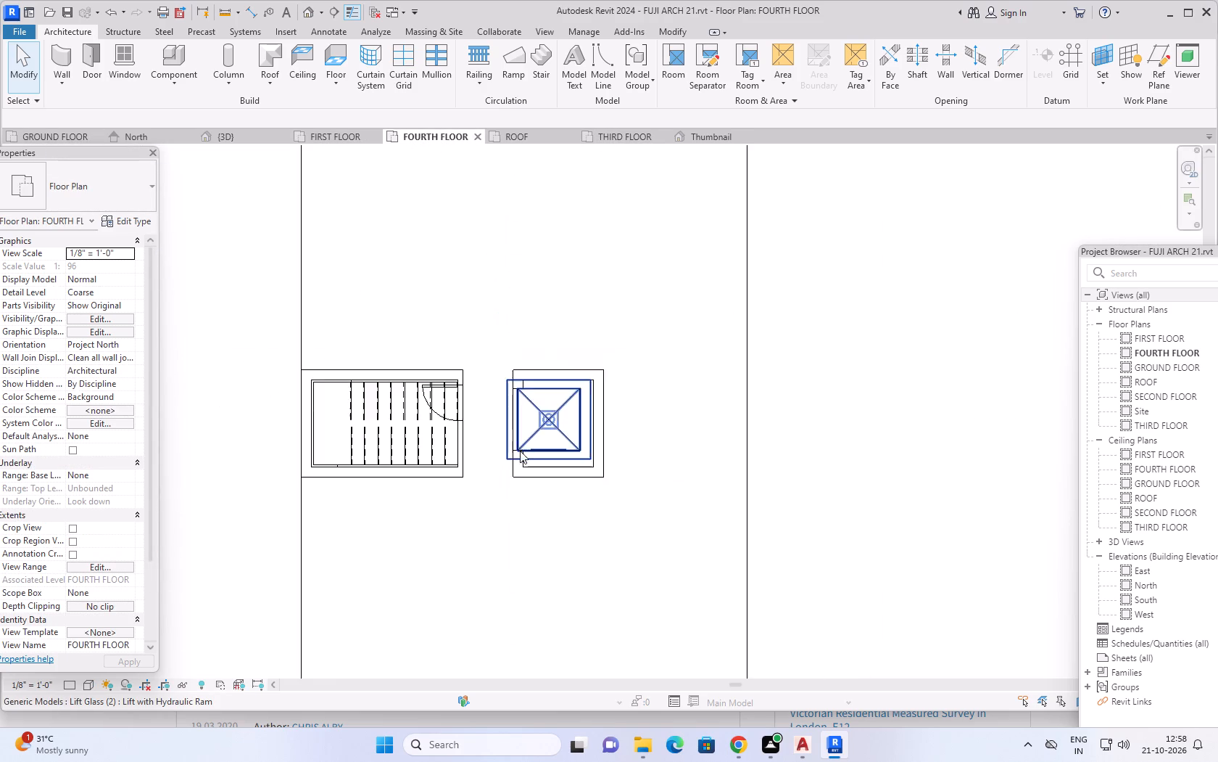
scroll(520, 451, "down", 2)
middle_click_drag(529, 531, 571, 425)
scroll(571, 423, "down", 1)
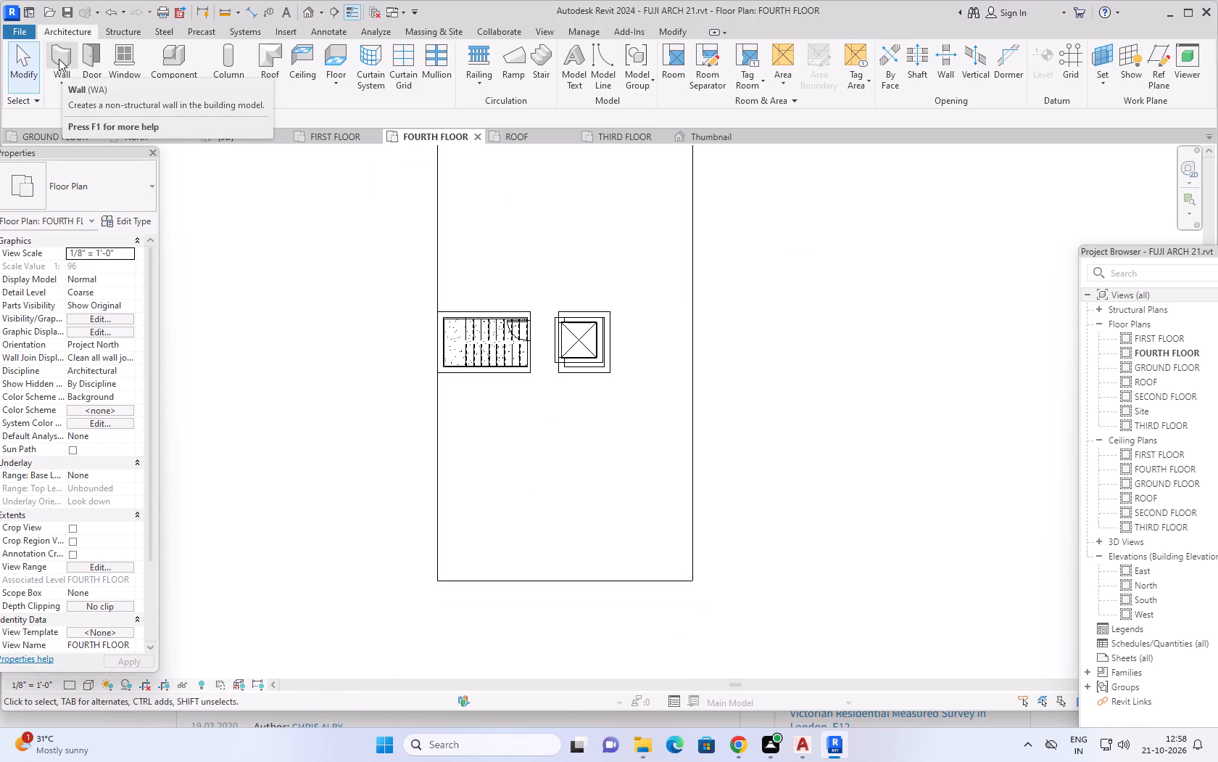
left_click(54, 84)
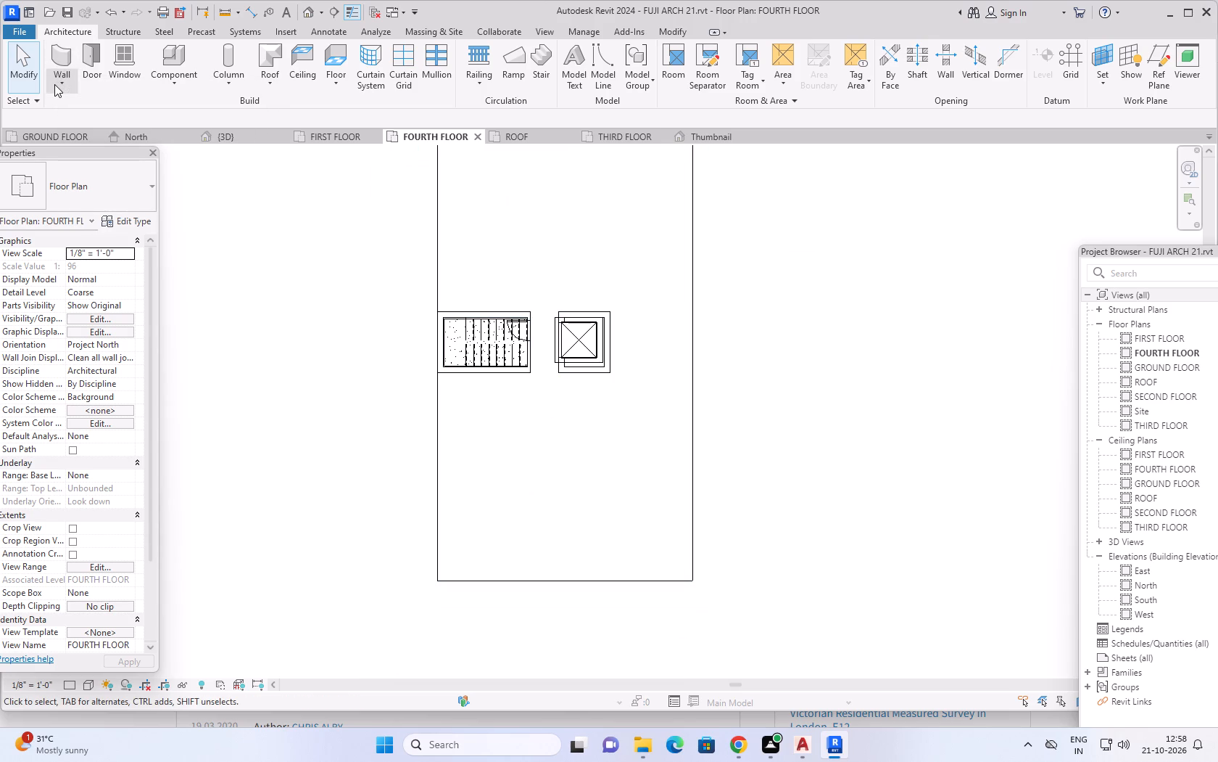
left_click(54, 84)
left_click(67, 59)
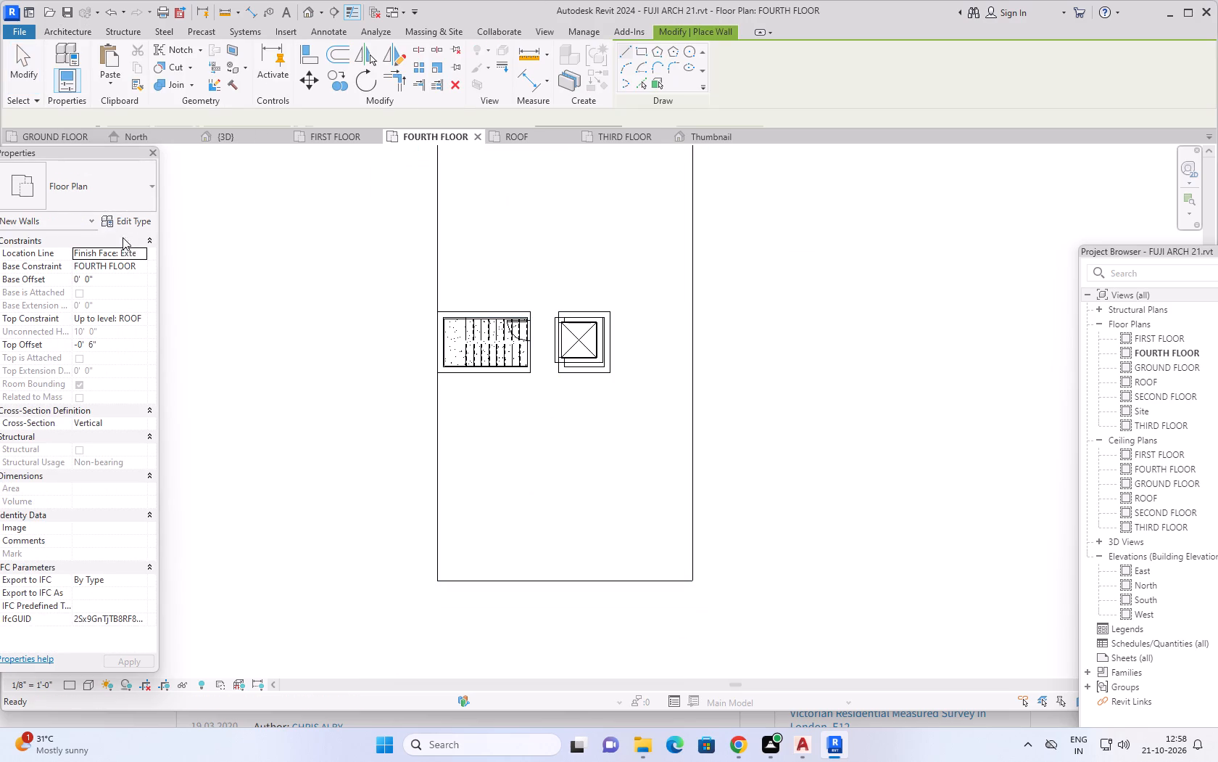
left_click(124, 224)
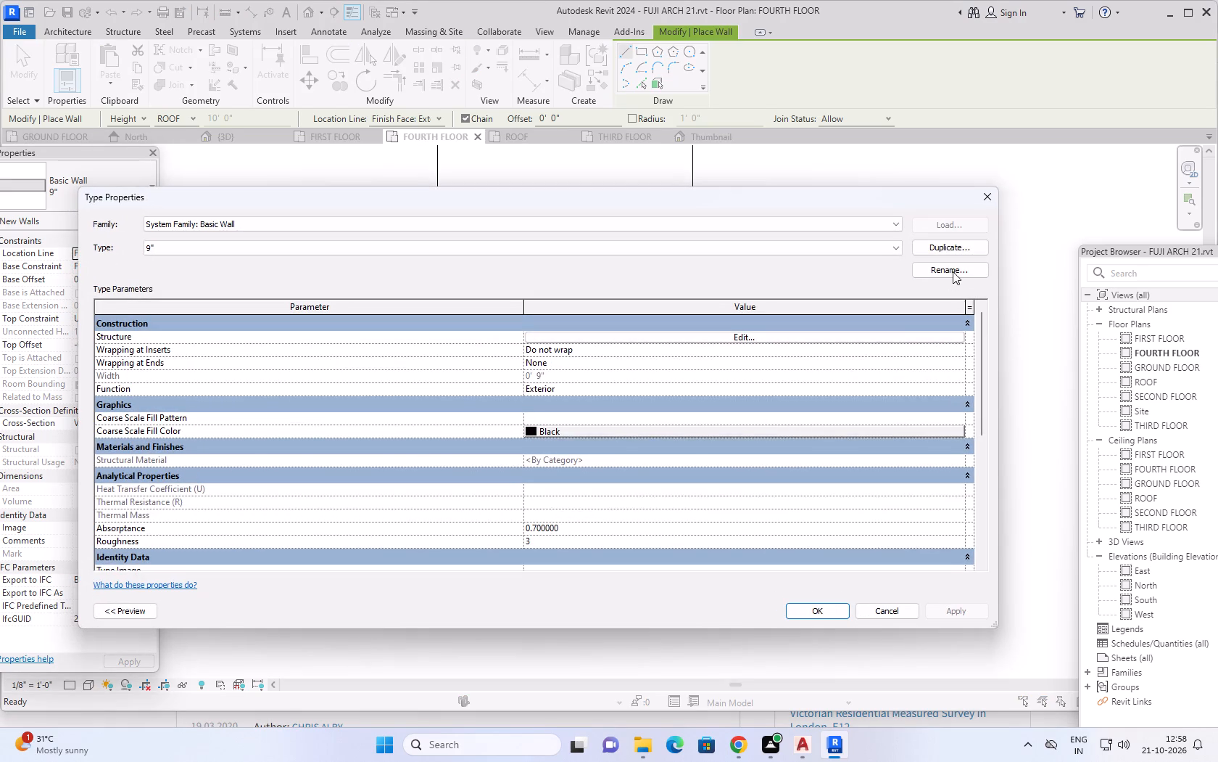
left_click(953, 248)
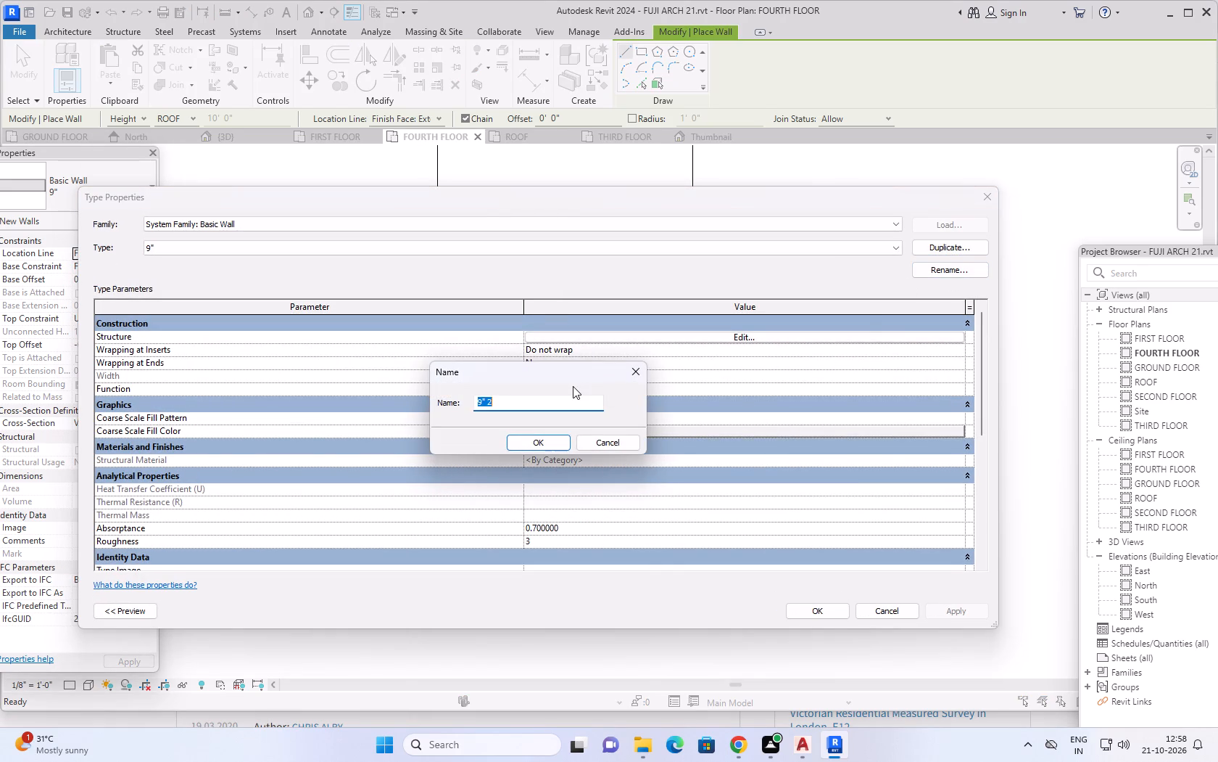
key("6")
key("shift+quotedbl")
left_click(530, 443)
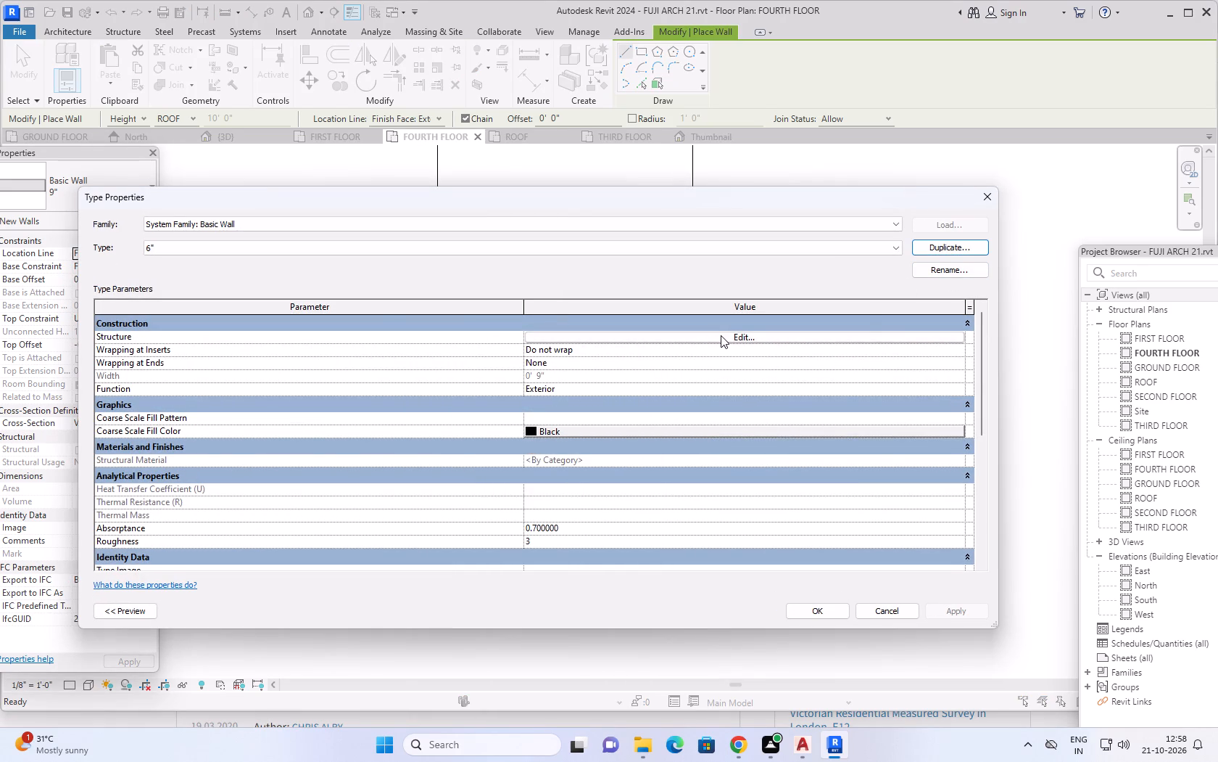
Set the structure layer thickness of the new 6" wall type to 6" and apply the type.
left_click(718, 337)
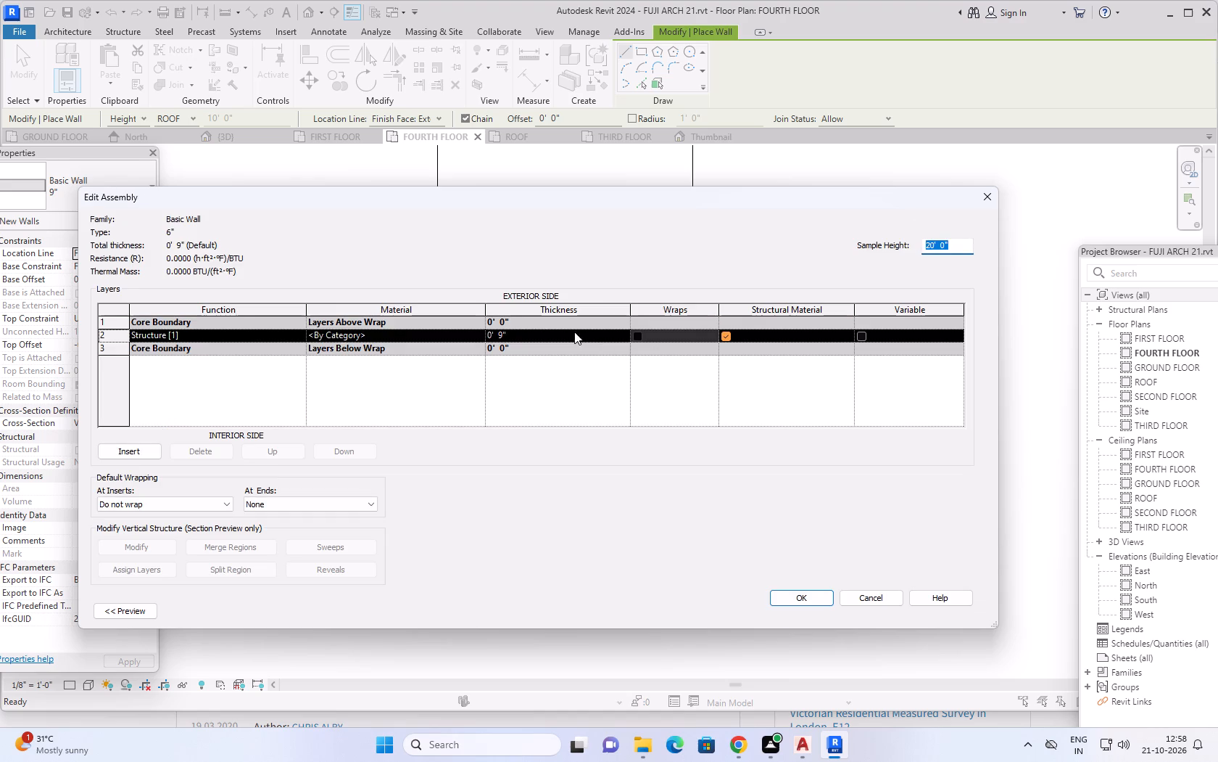
left_click(574, 332)
key("6")
key("shift+quotedbl")
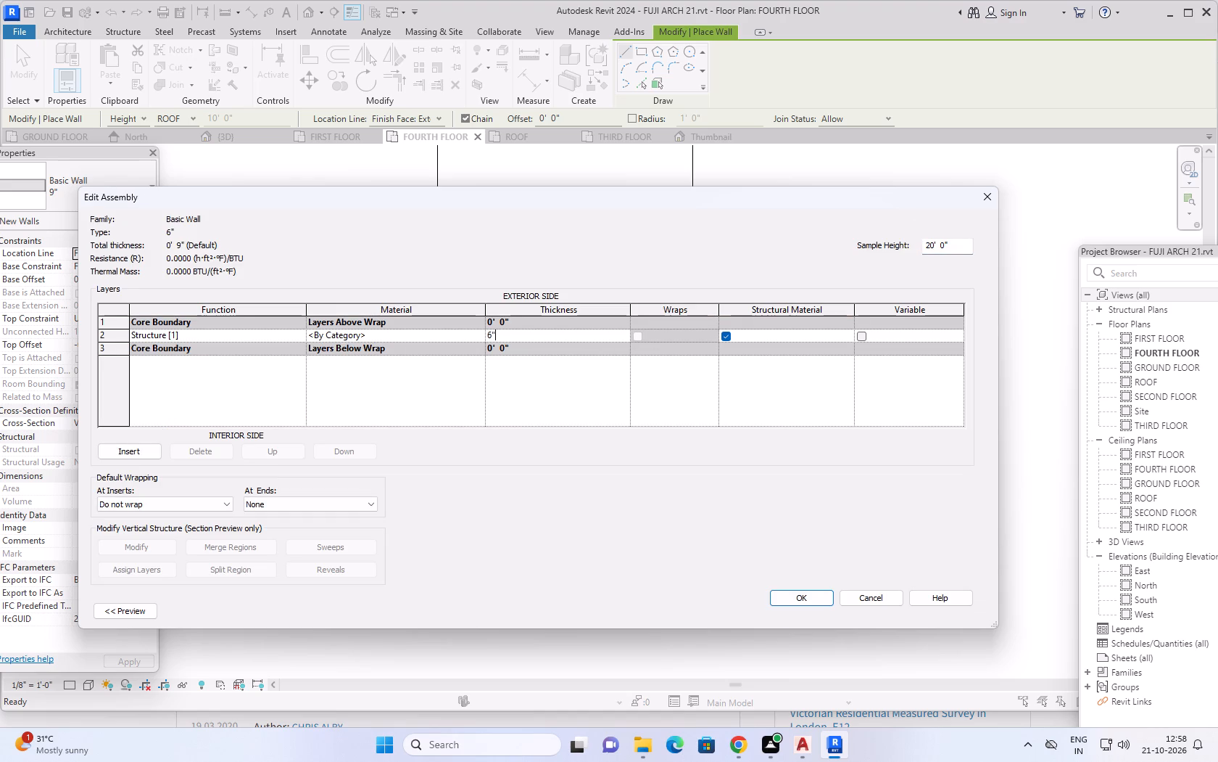
key("Return")
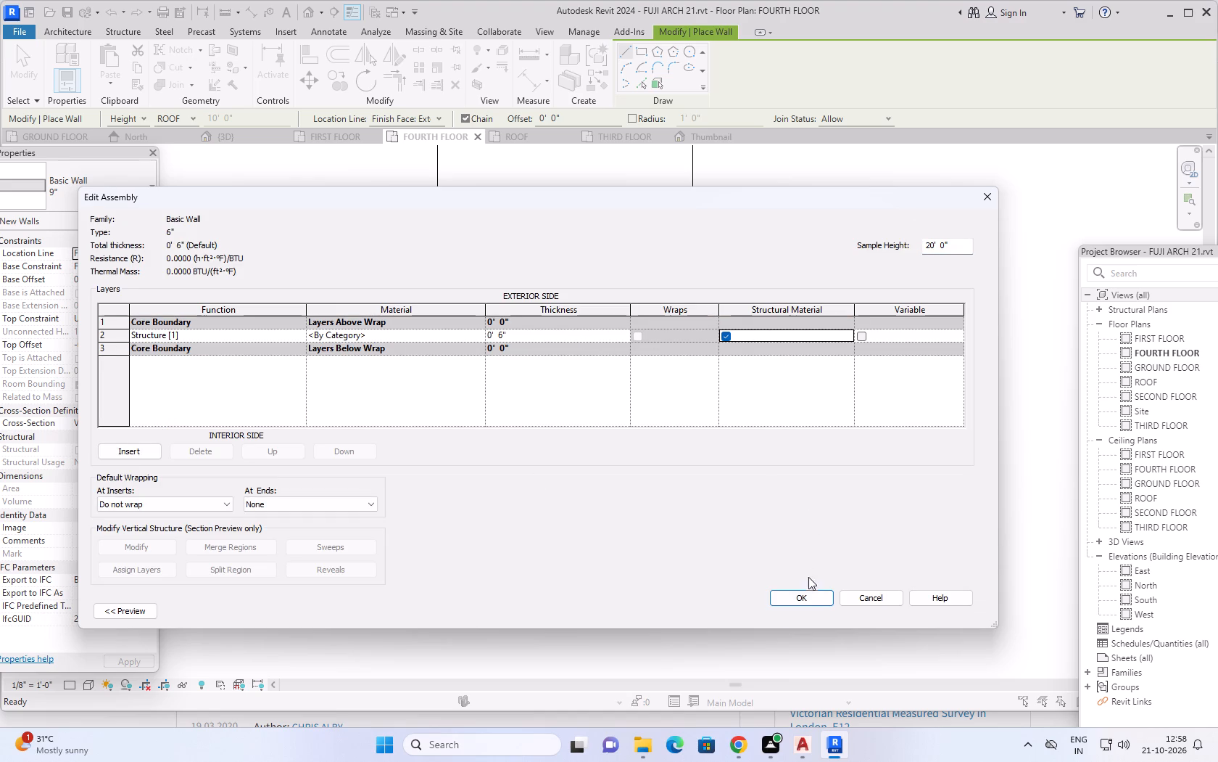
left_click(811, 594)
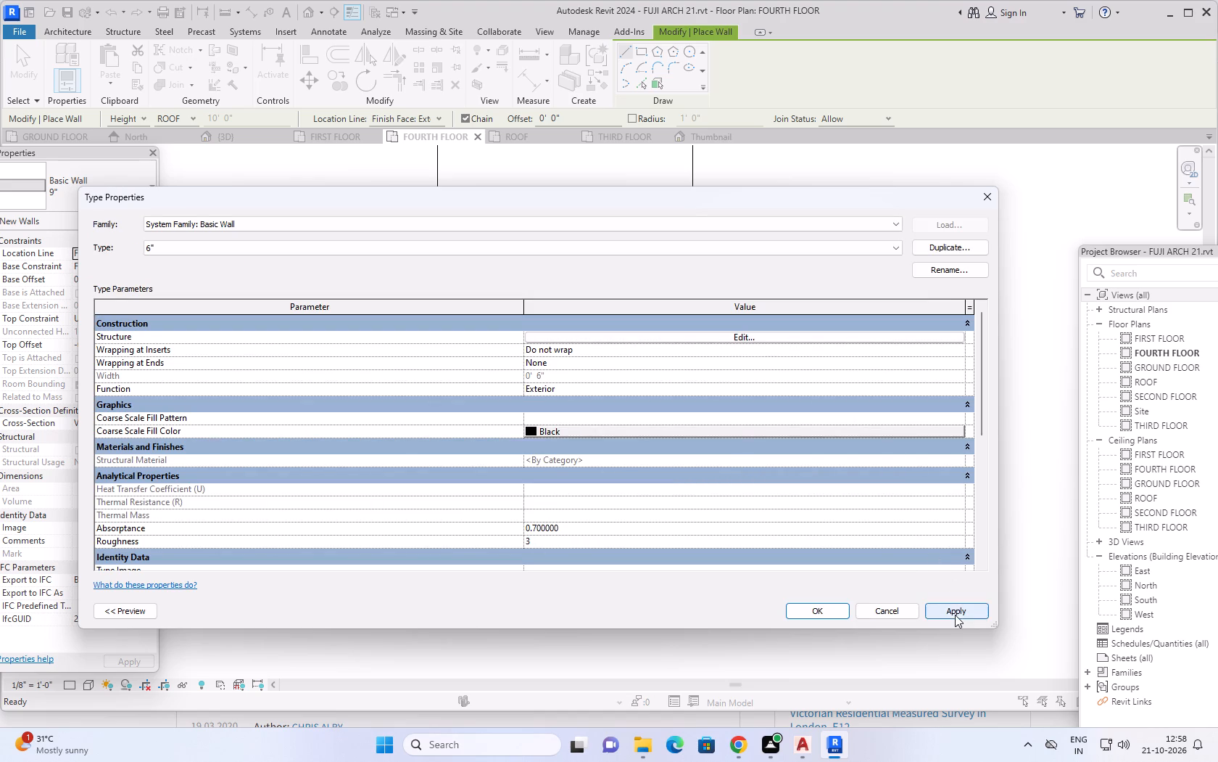
left_click(950, 609)
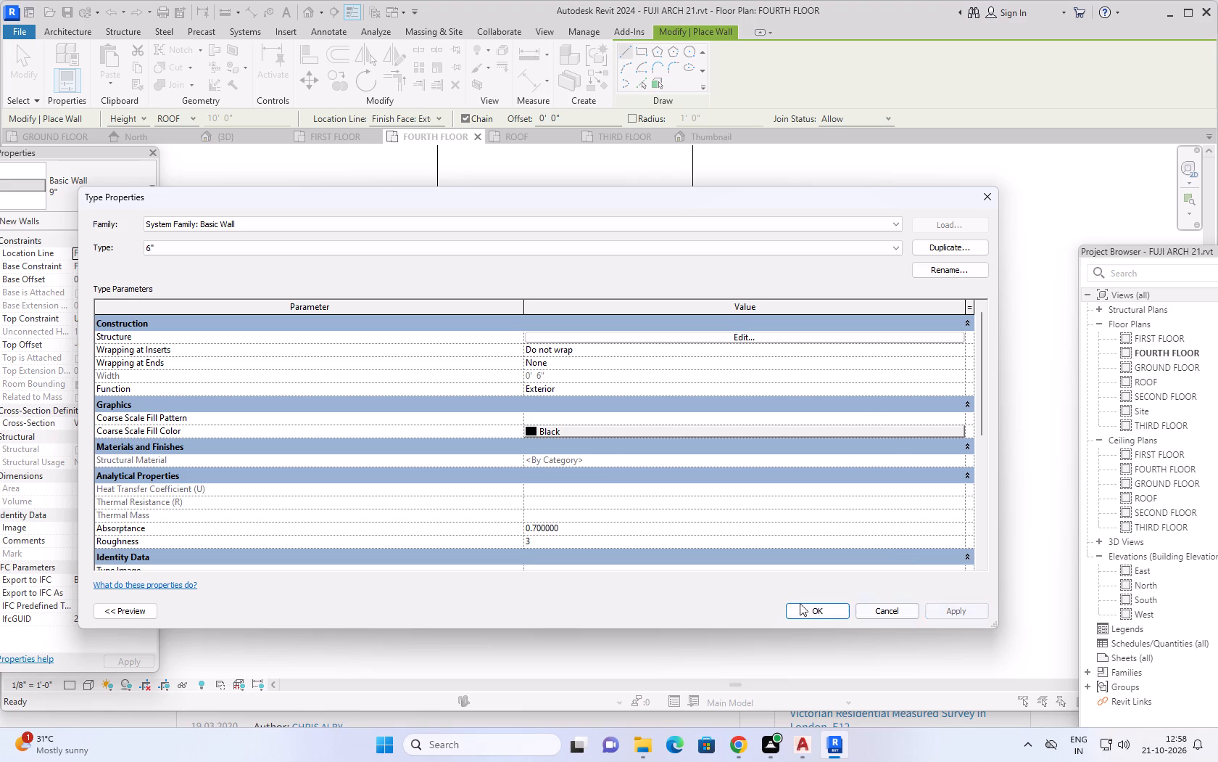
left_click(794, 607)
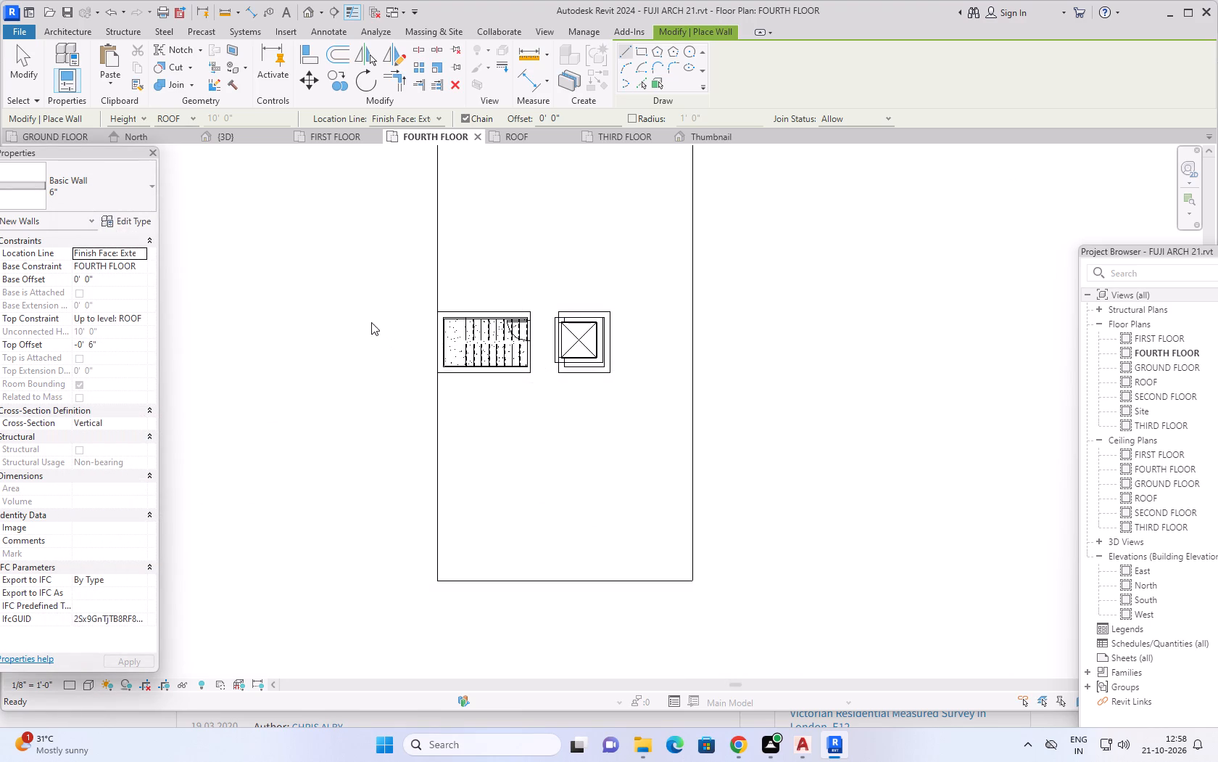
Set the new 6" straight walls to an Unconnected top constraint with a height of 2'.
middle_click_drag(409, 192, 363, 442)
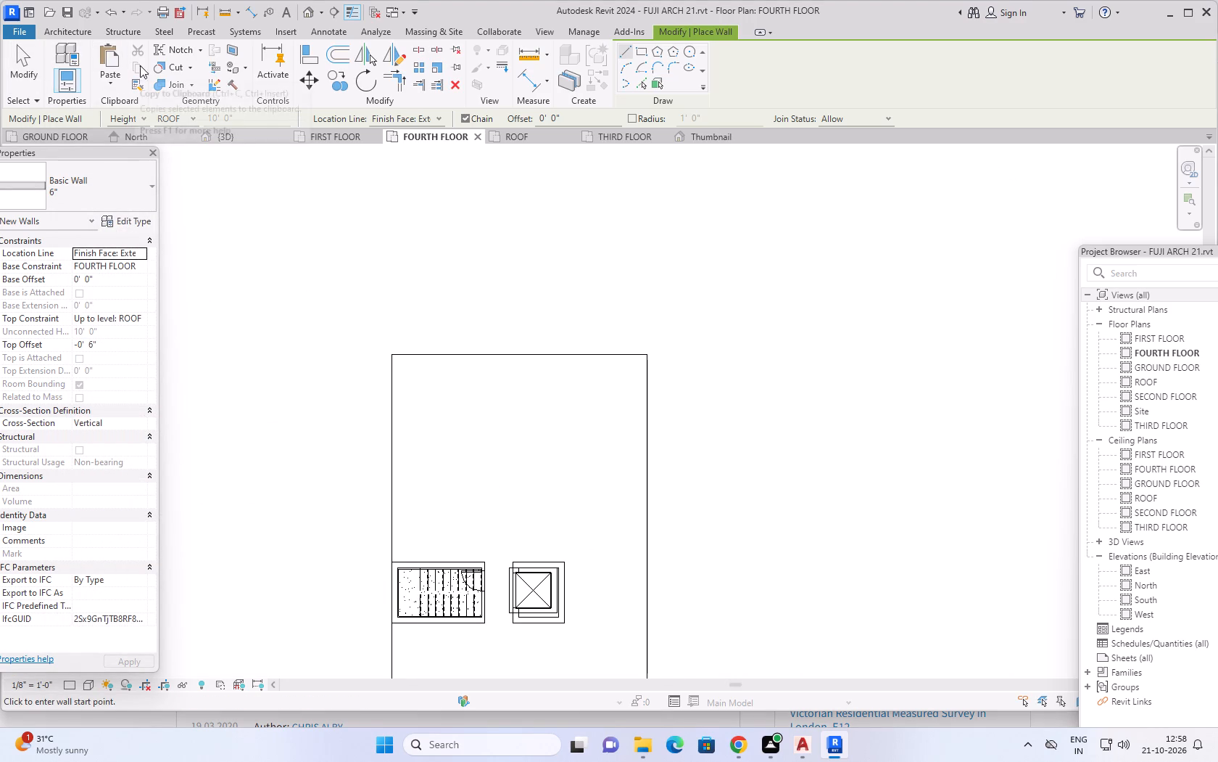
left_click(623, 51)
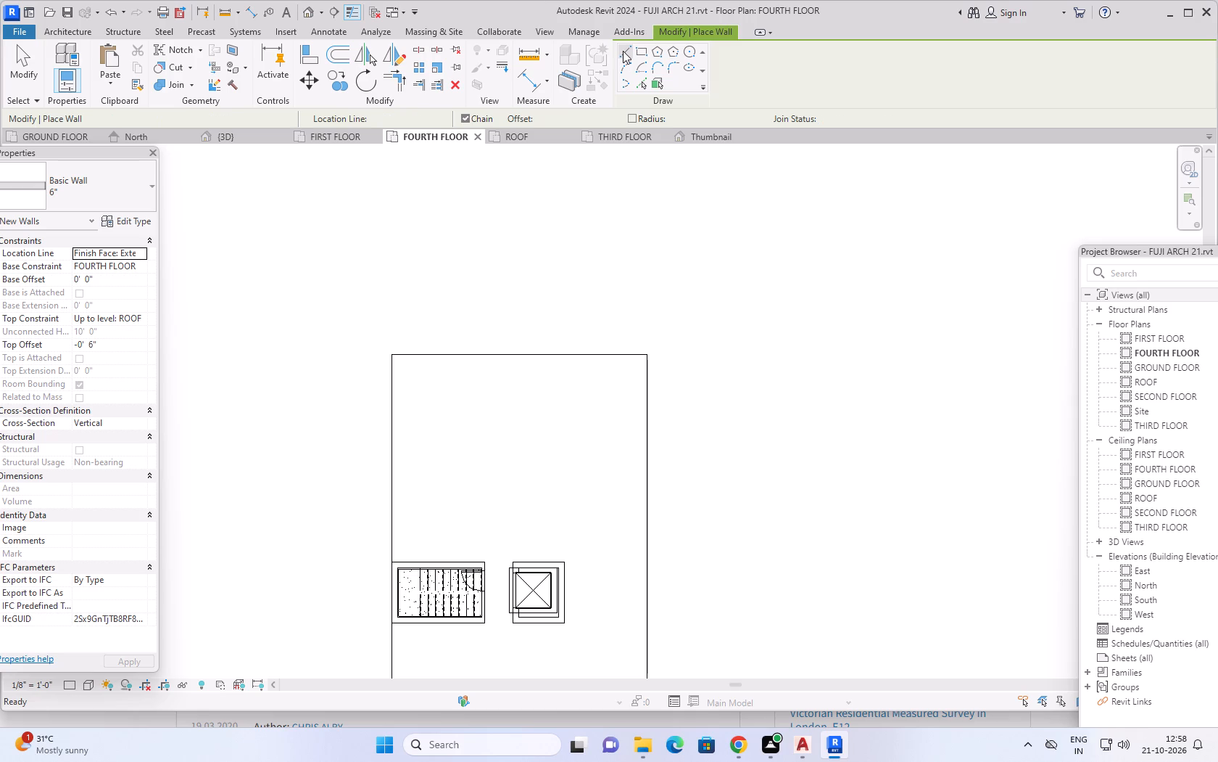
scroll(394, 570, "up", 4)
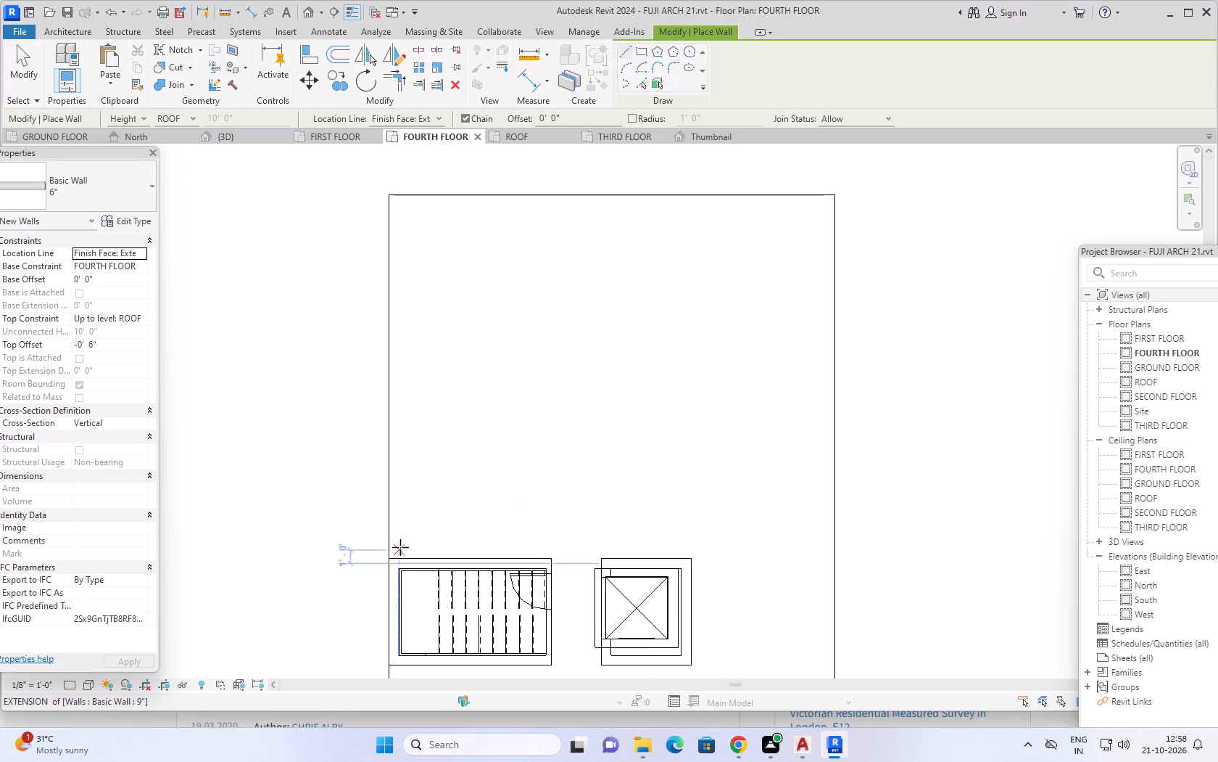
scroll(400, 546, "up", 5)
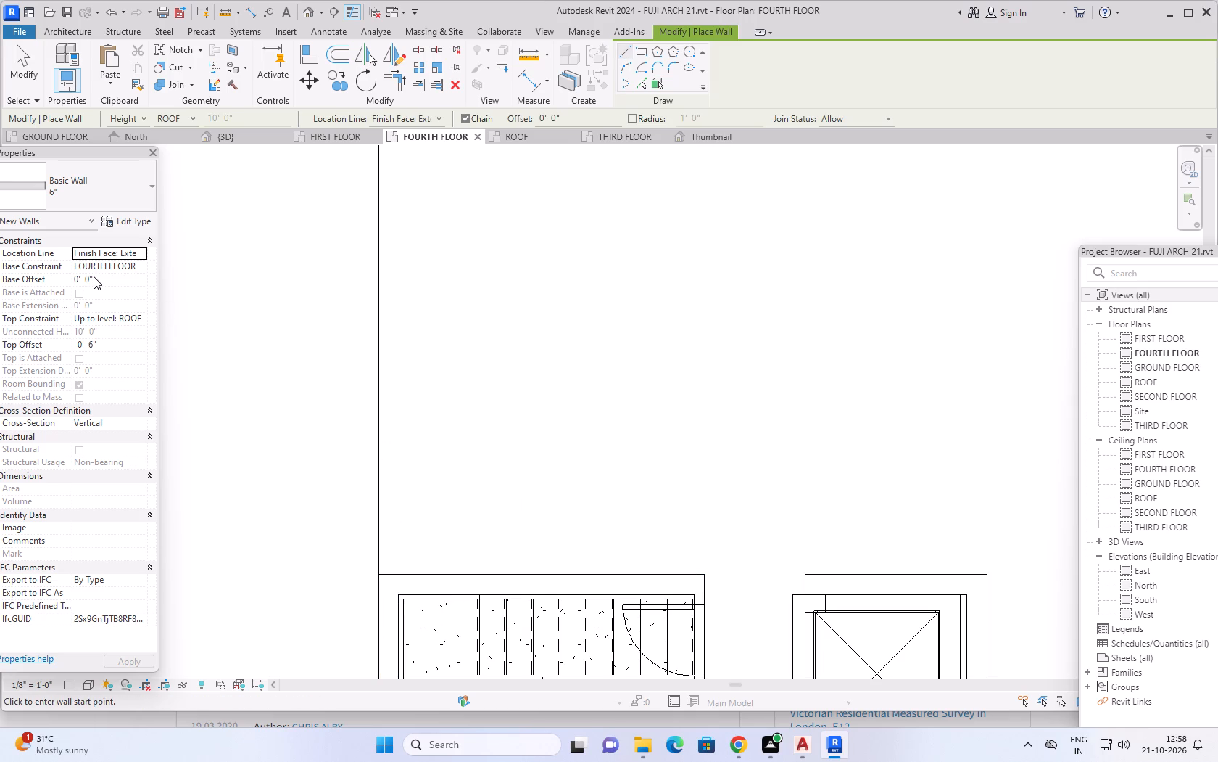
left_click(142, 314)
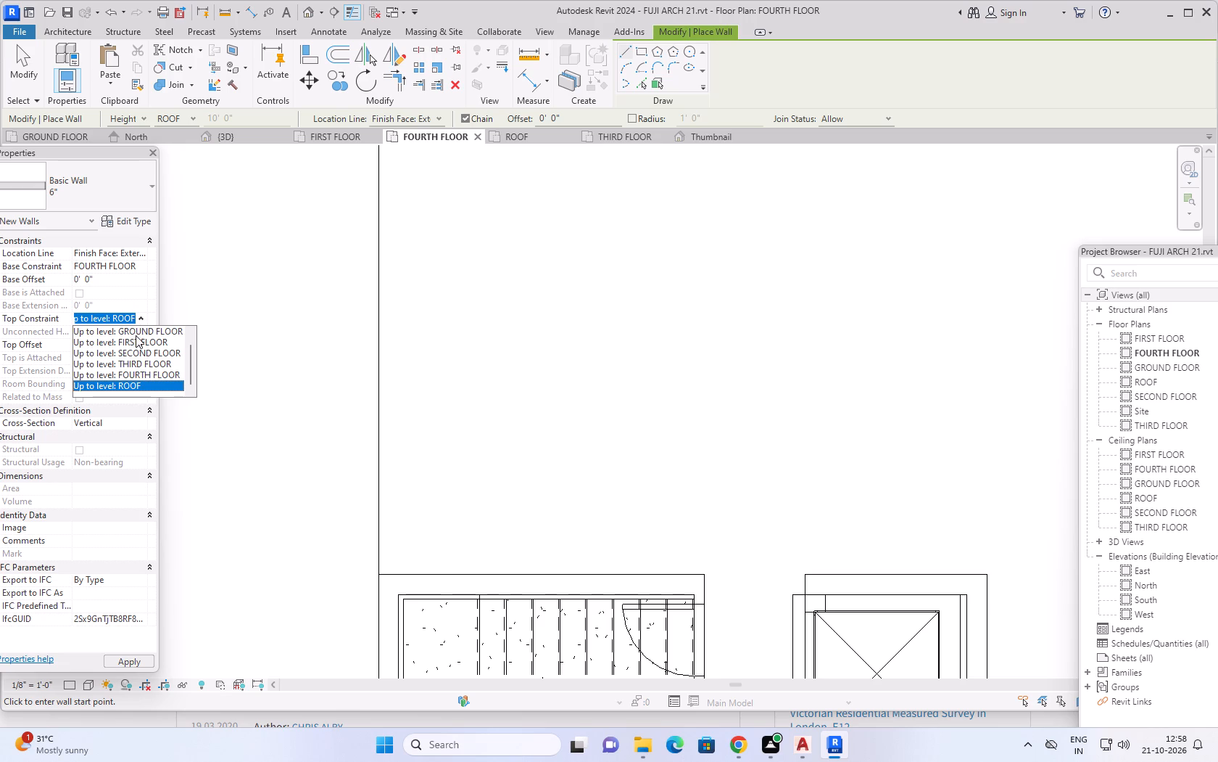
scroll(125, 338, "up", 5)
left_click(124, 331)
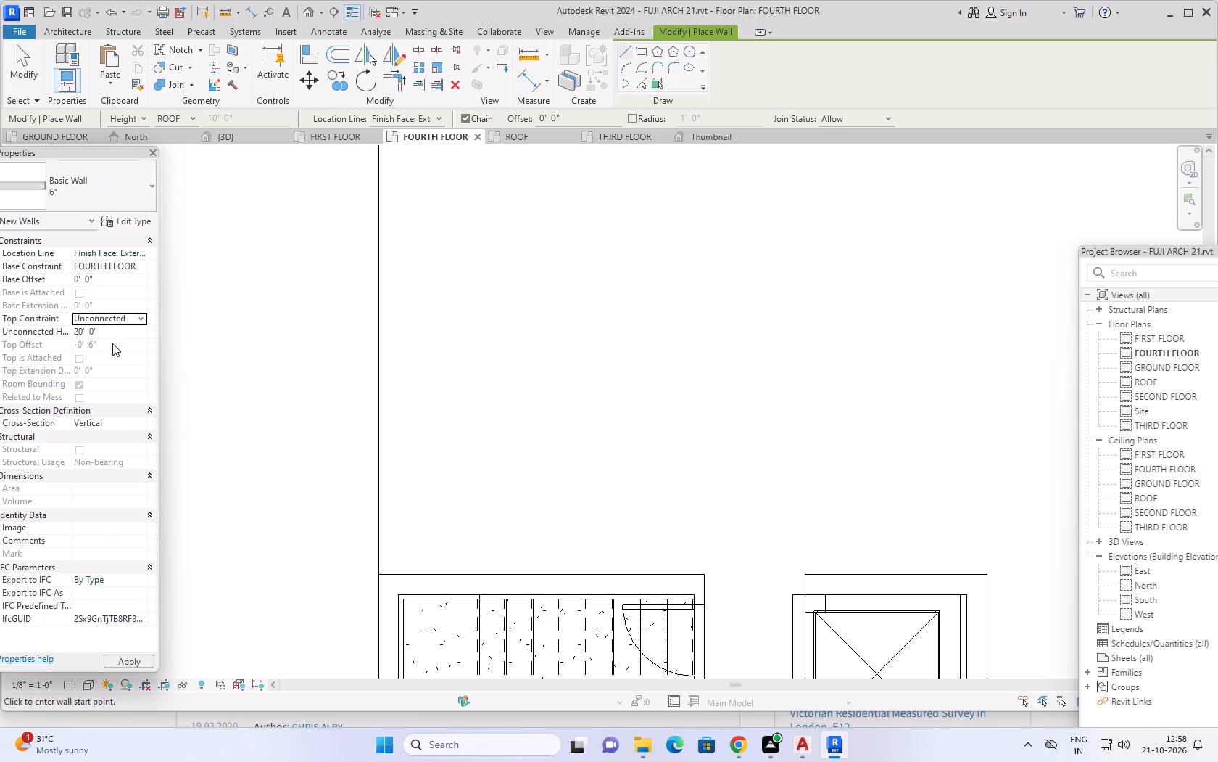
left_click(111, 330)
key("2")
key("apostrophe")
key("Return")
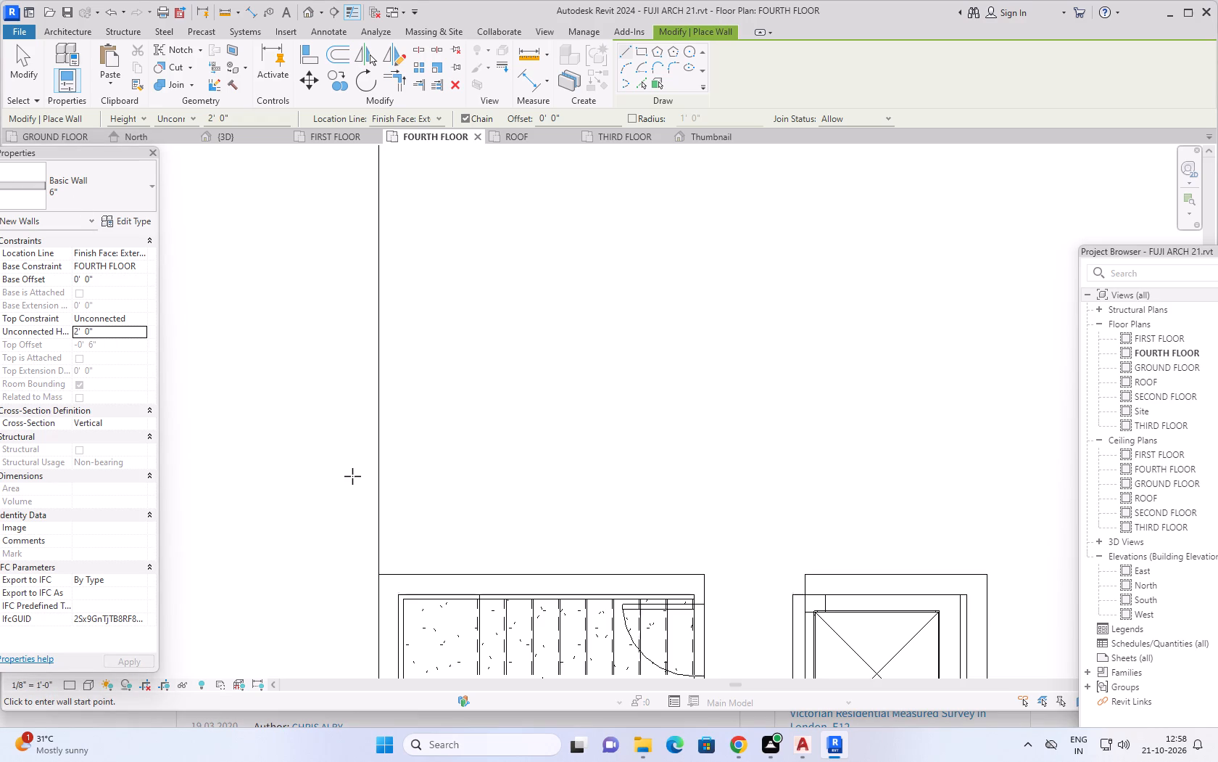
Draw the 6" wall along the floor slab's west edge from the stair enclosure's north corner, continuing along the north edge to the northeast corner.
left_click(381, 572)
scroll(376, 239, "down", 8)
middle_click_drag(382, 211, 352, 511)
scroll(349, 428, "up", 10)
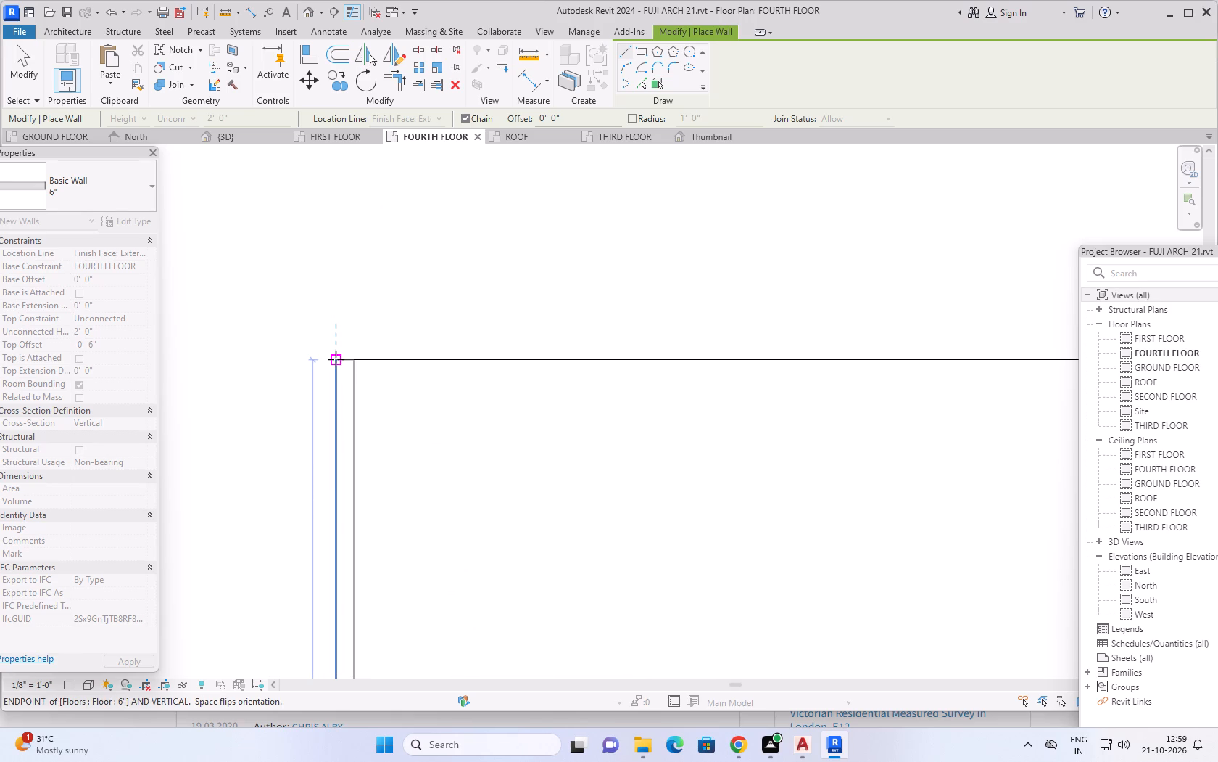
left_click(336, 359)
scroll(858, 356, "down", 3)
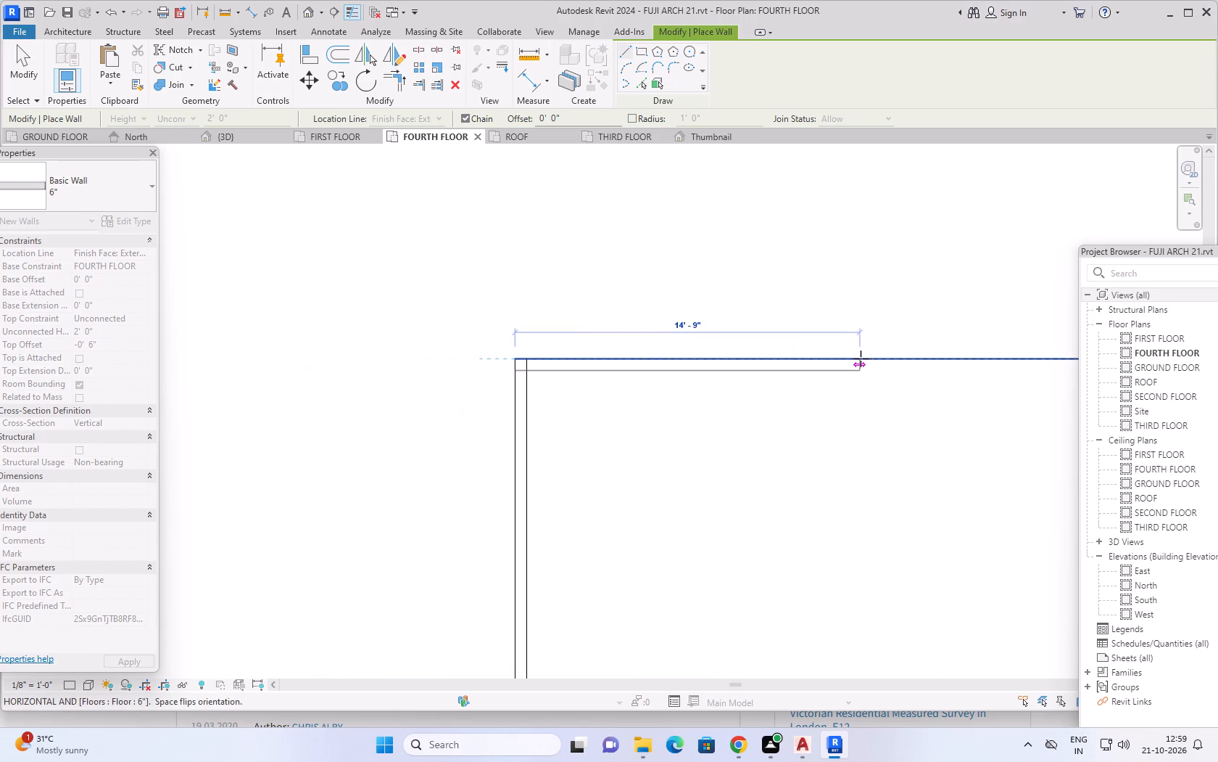
scroll(868, 361, "down", 3)
middle_click_drag(885, 366, 314, 388)
scroll(547, 382, "up", 3)
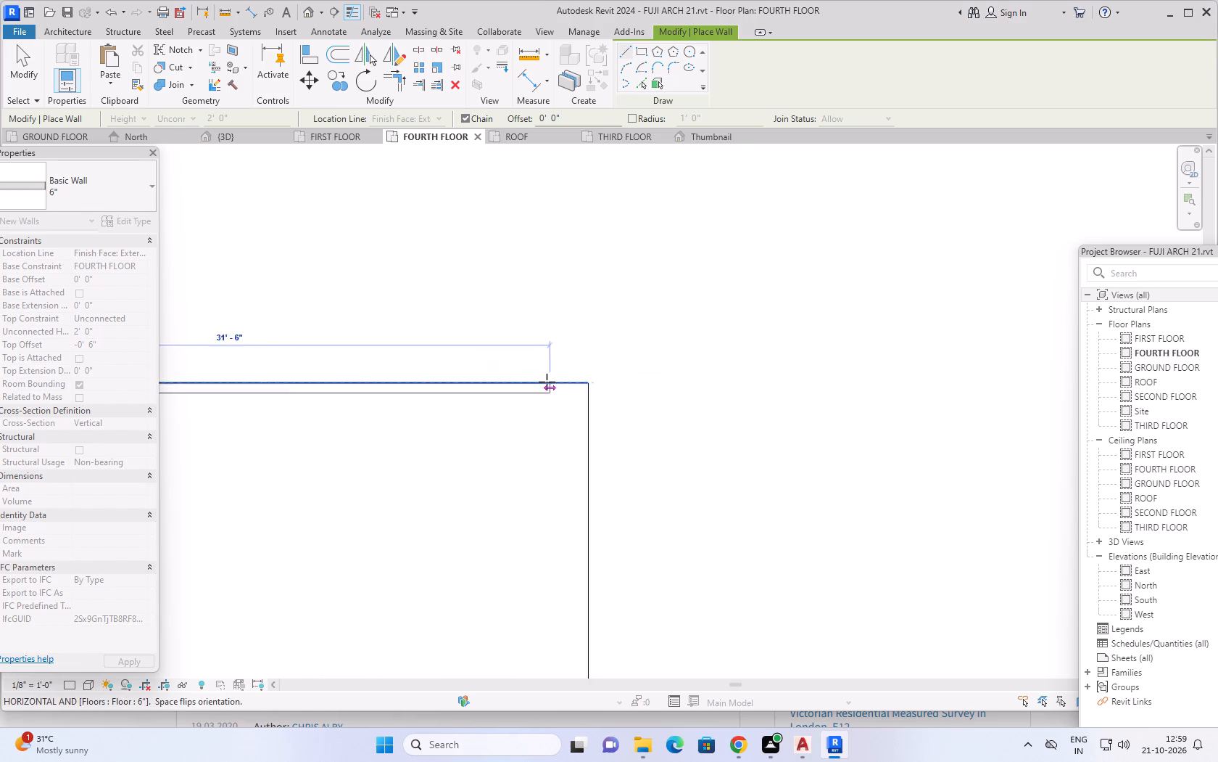
scroll(547, 382, "up", 6)
left_click(647, 380)
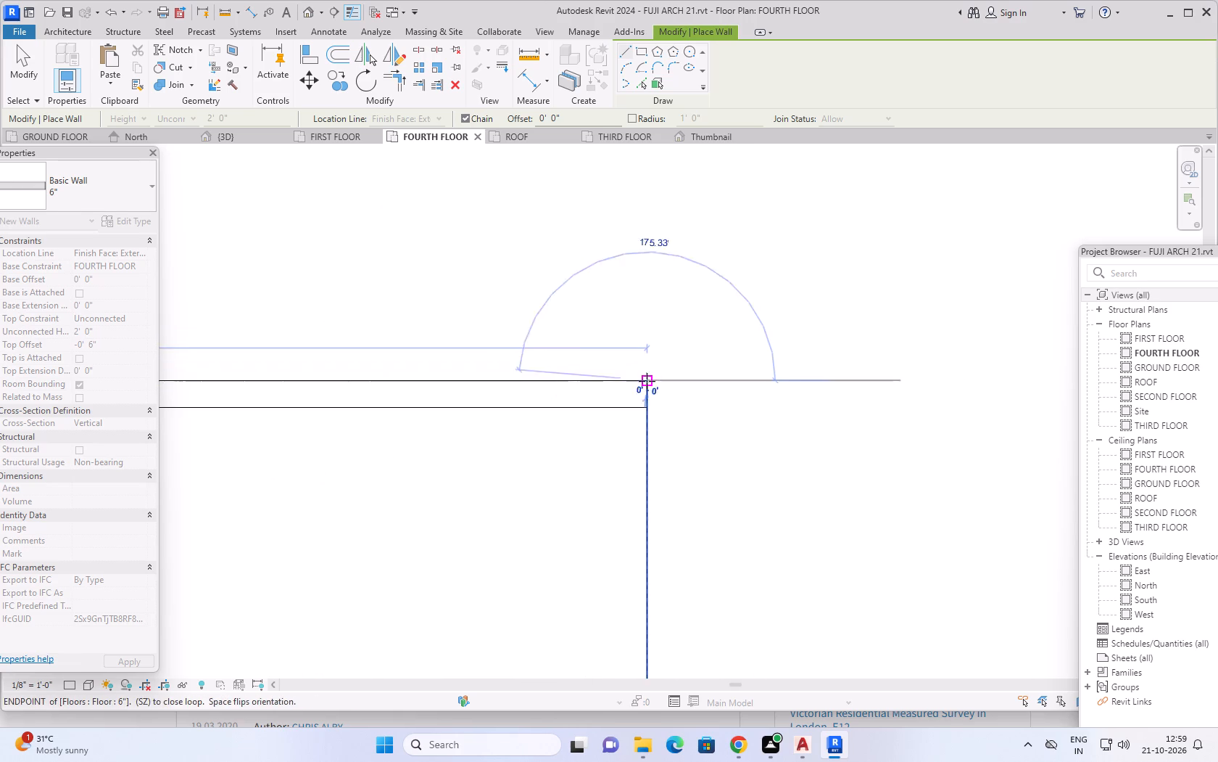
Continue the 6" wall down the slab's east edge and along its south edge to the southwest corner.
scroll(616, 617, "down", 8)
middle_click_drag(621, 620, 678, 263)
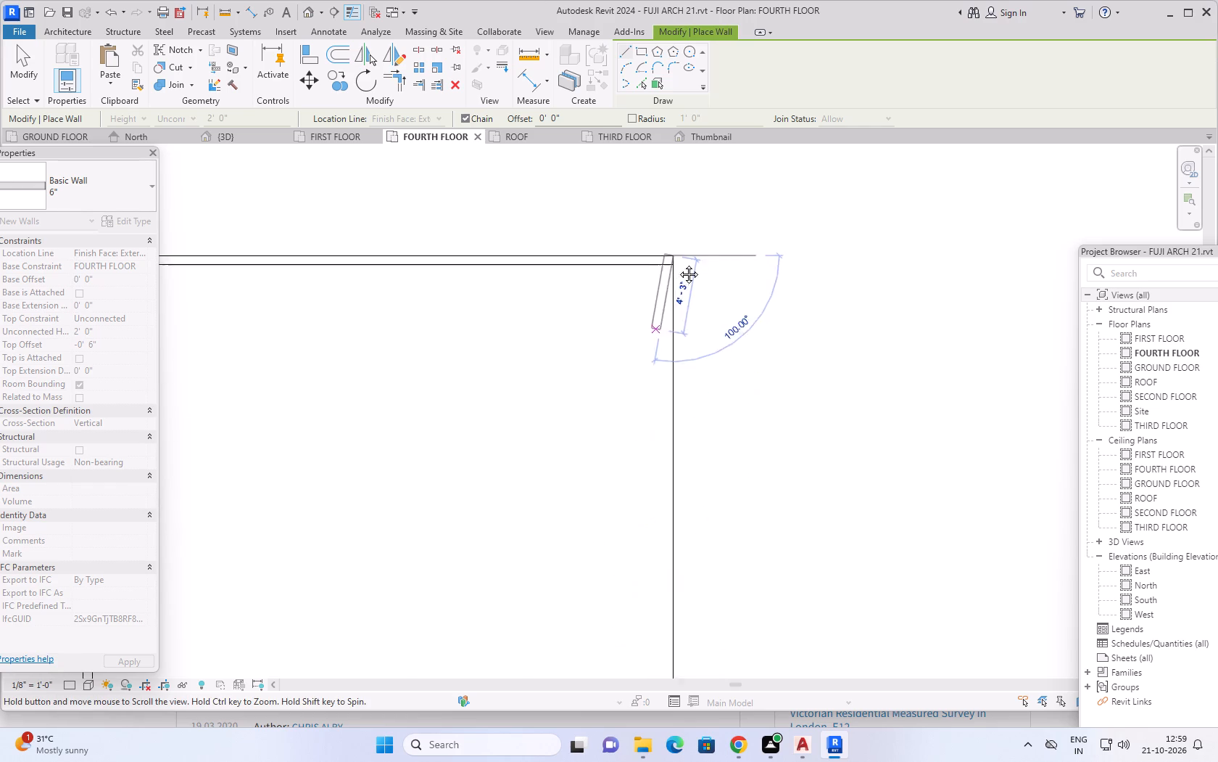
middle_click_drag(678, 263, 700, 189)
scroll(692, 560, "down", 2)
middle_click_drag(694, 575, 714, 255)
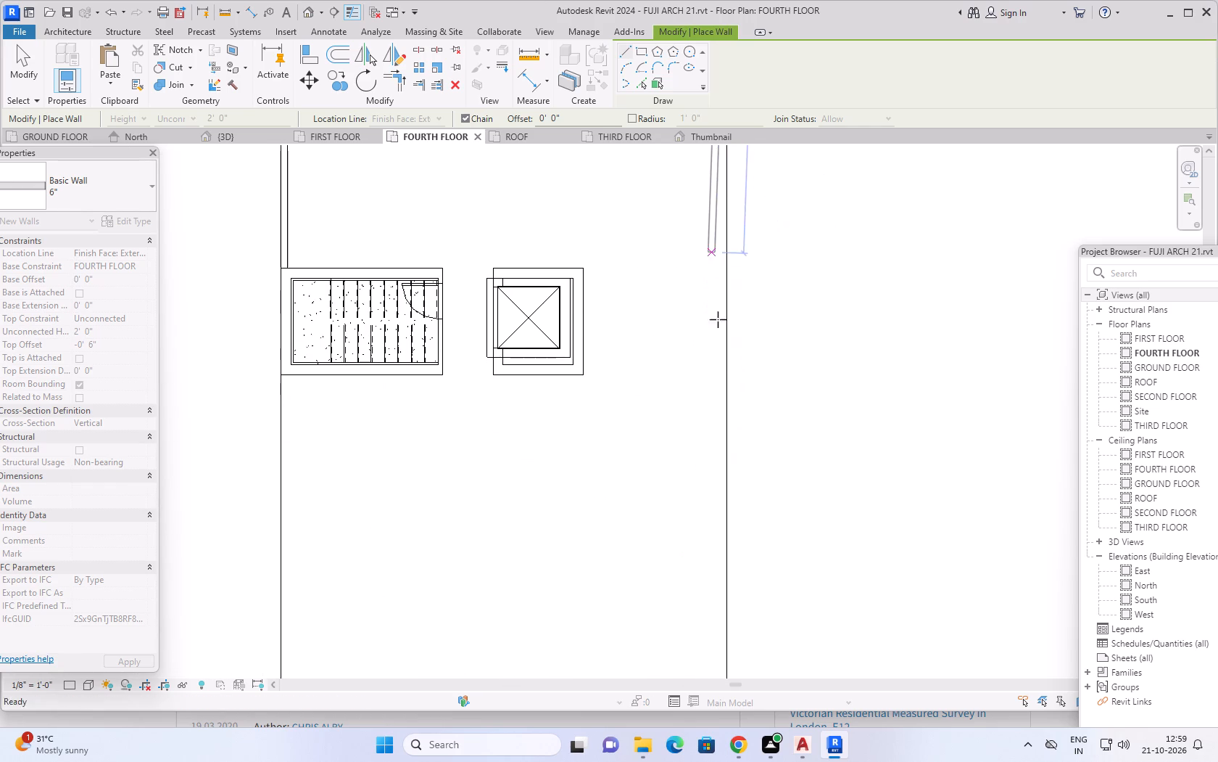
middle_click_drag(705, 555, 731, 202)
scroll(747, 380, "up", 5)
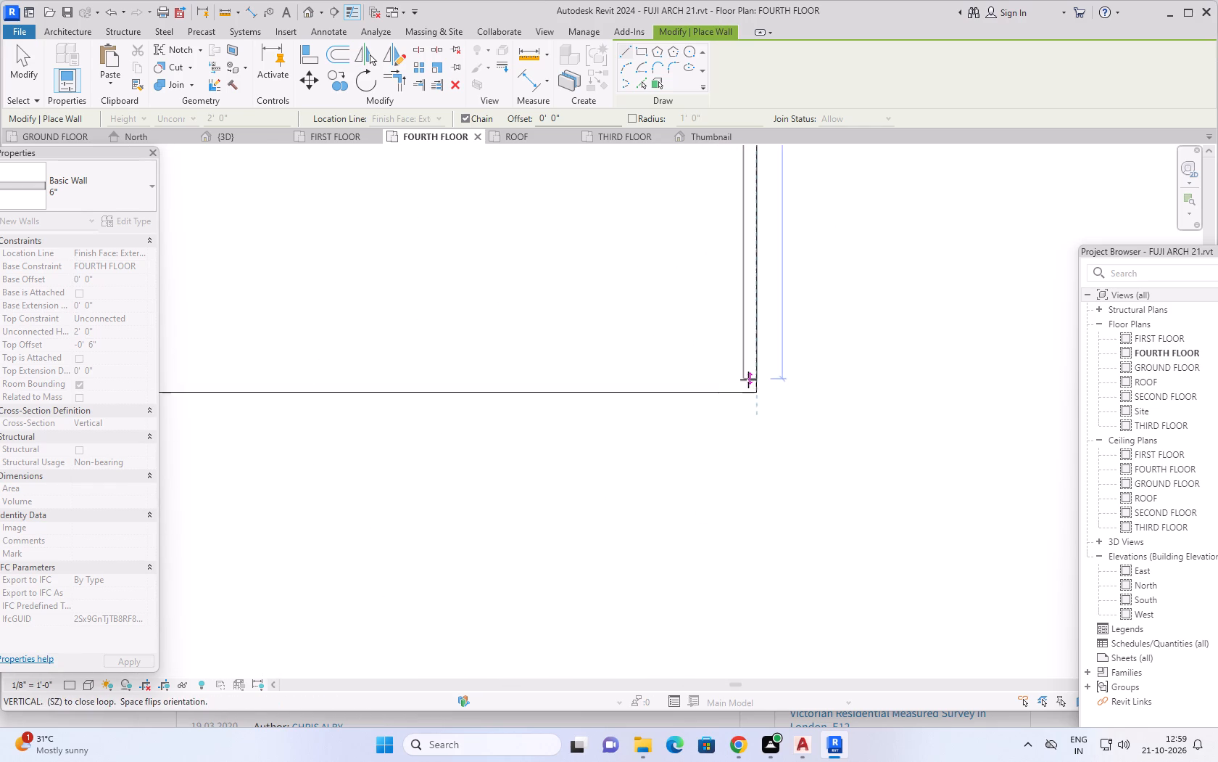
left_click(758, 396)
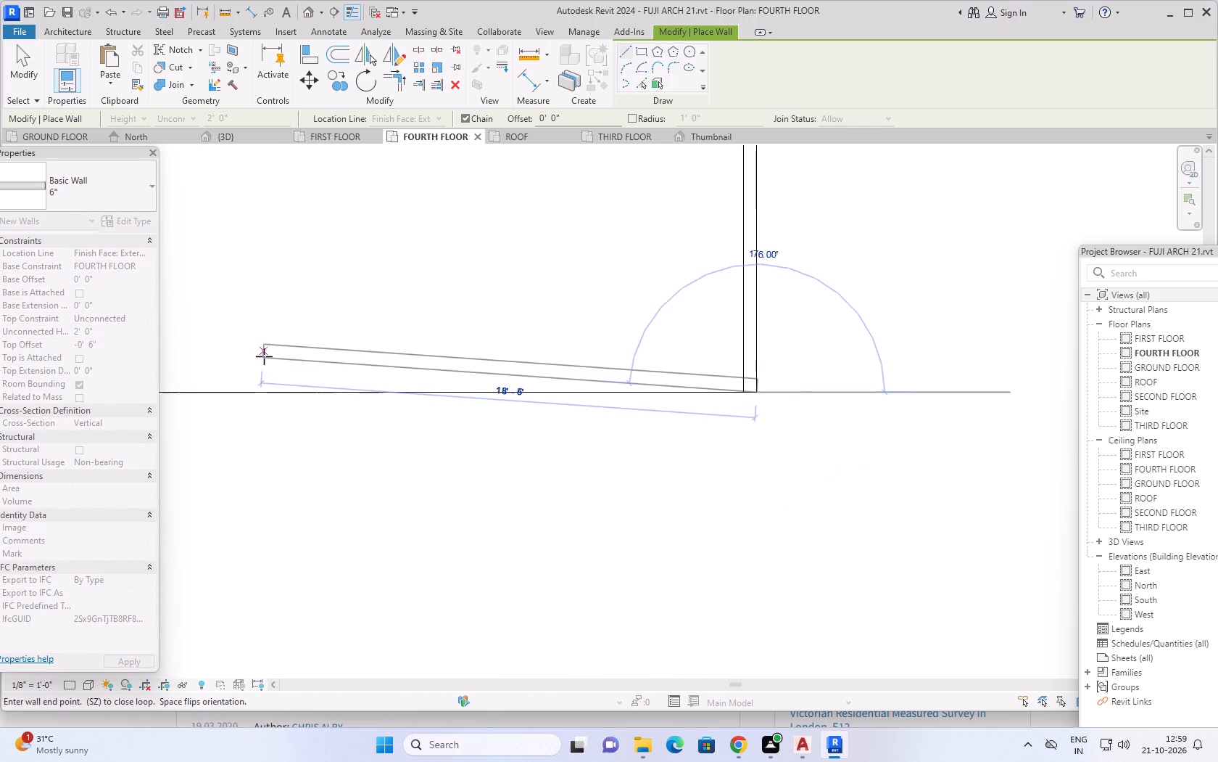
scroll(265, 356, "down", 6)
middle_click_drag(285, 390, 777, 499)
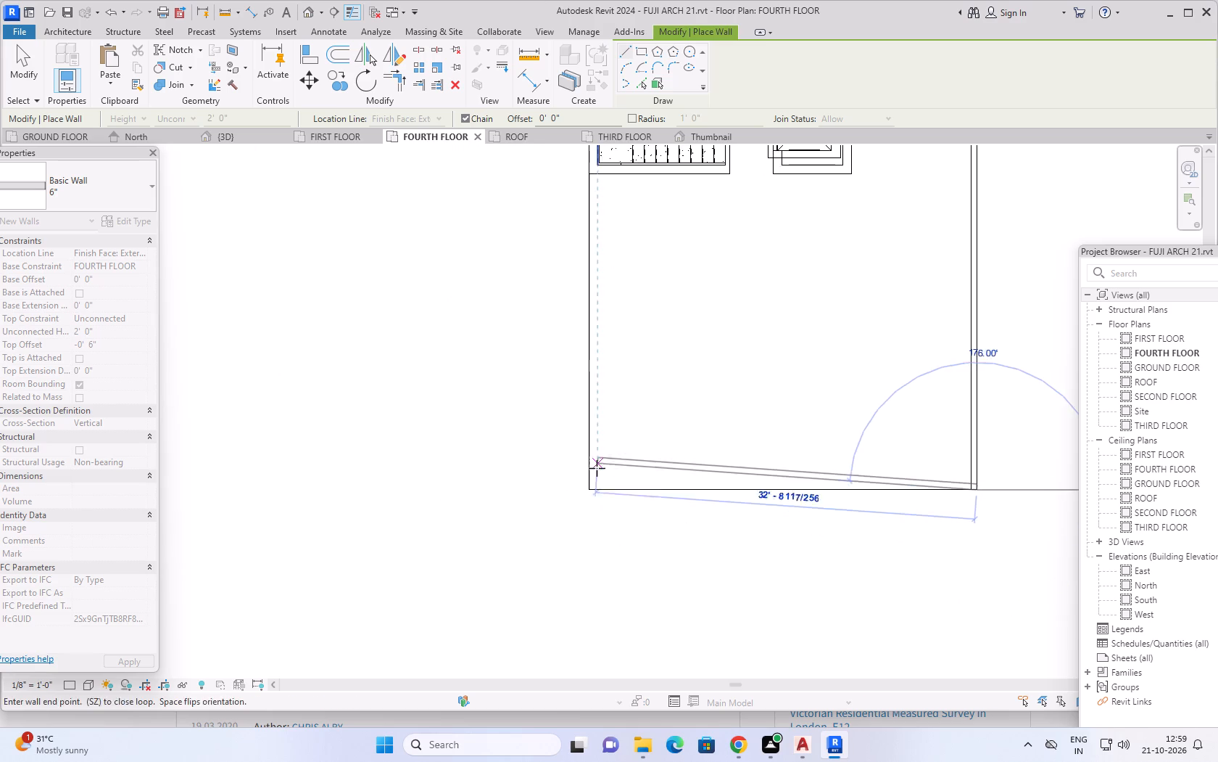
scroll(593, 470, "up", 4)
left_click(584, 501)
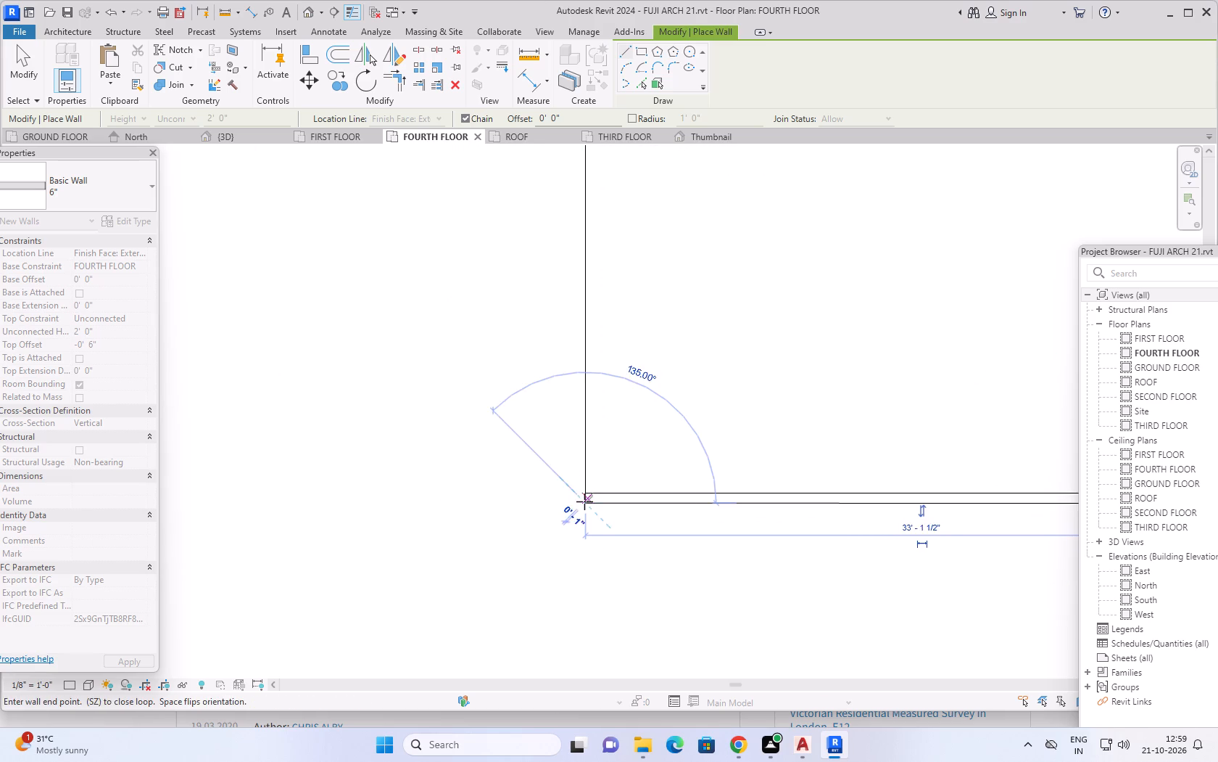
Draw the last 6" wall up the west edge from the southwest corner to the stair enclosure's south face and end the chain.
scroll(595, 327, "down", 7)
middle_click_drag(605, 265, 577, 522)
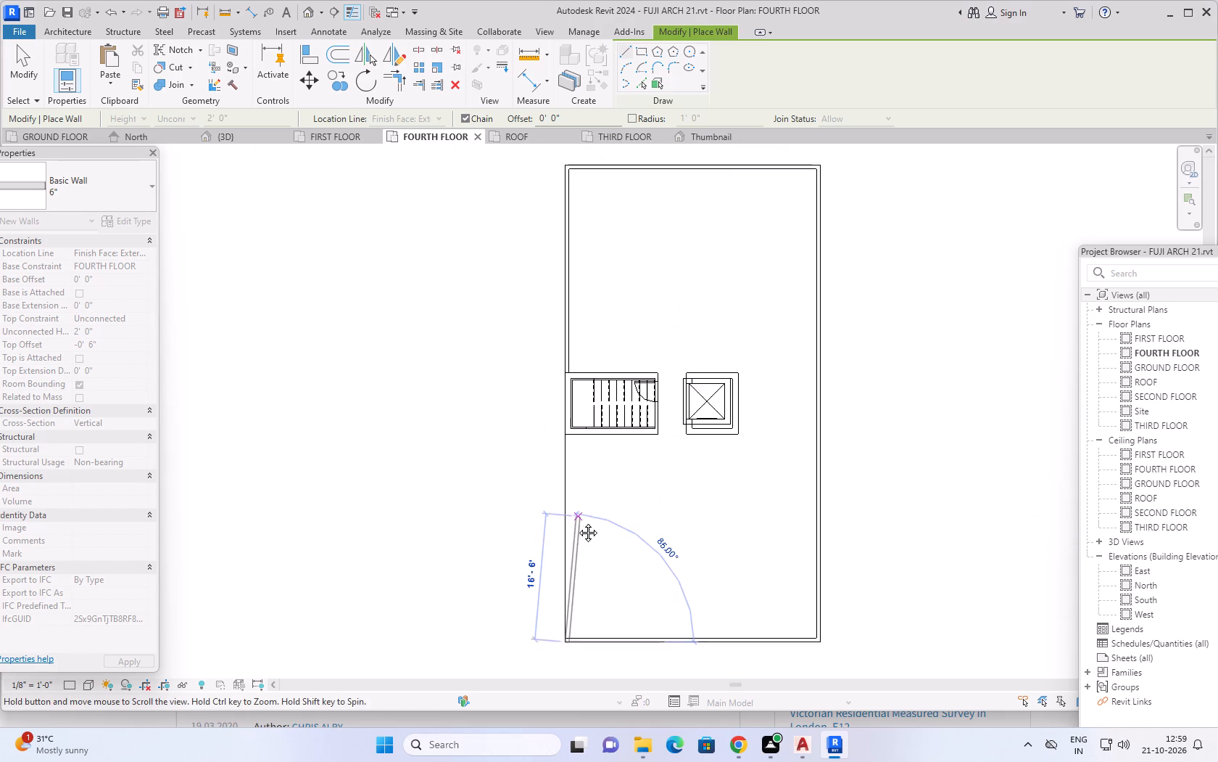
middle_click_drag(577, 522, 577, 525)
scroll(576, 479, "up", 8)
scroll(551, 410, "up", 4)
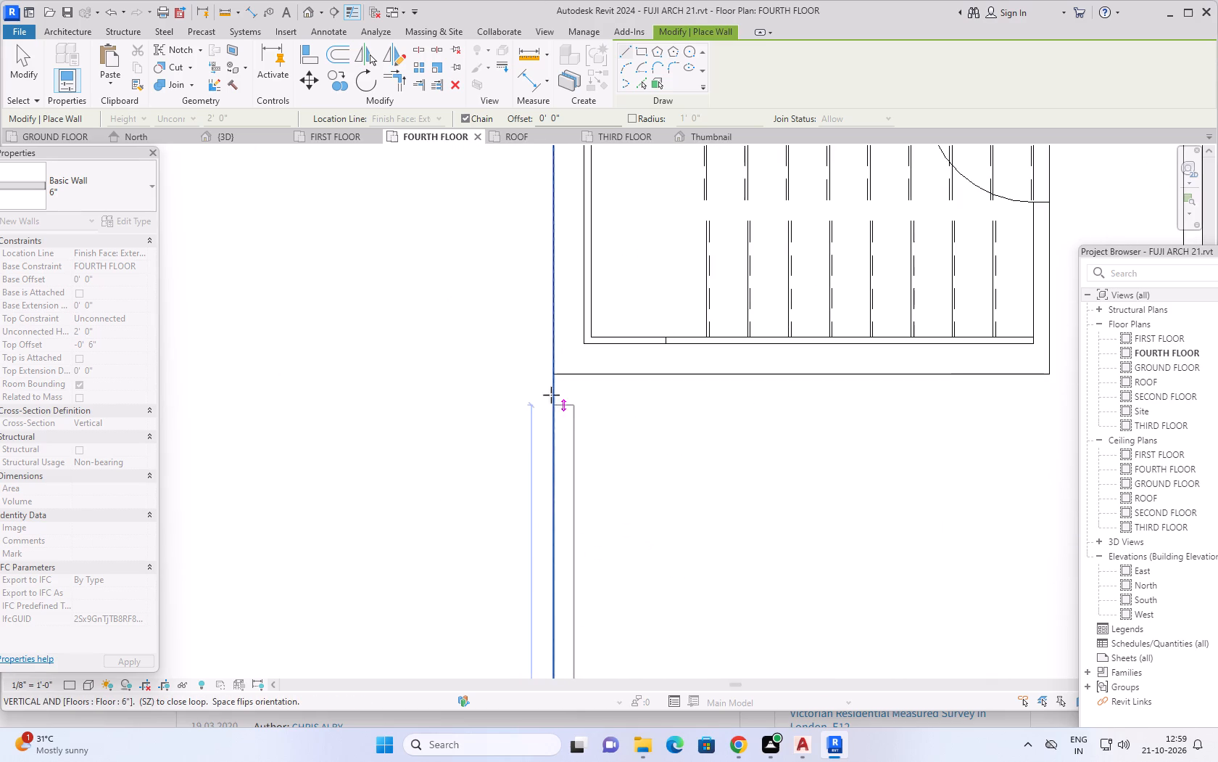
scroll(551, 388, "up", 3)
left_click(556, 367)
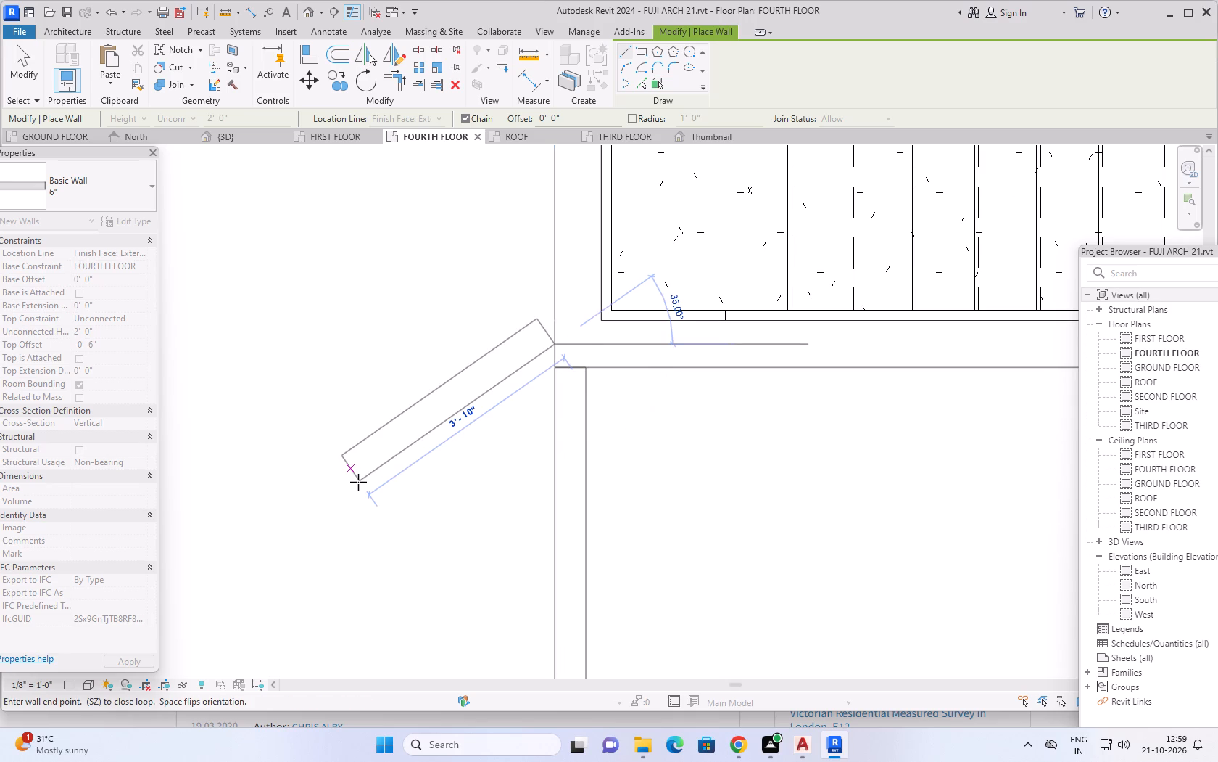
key("Escape")
Start a sketched-path Handrail - Rectangular railing on the FOURTH FLOOR with a base offset of 2'.
scroll(361, 482, "down", 6)
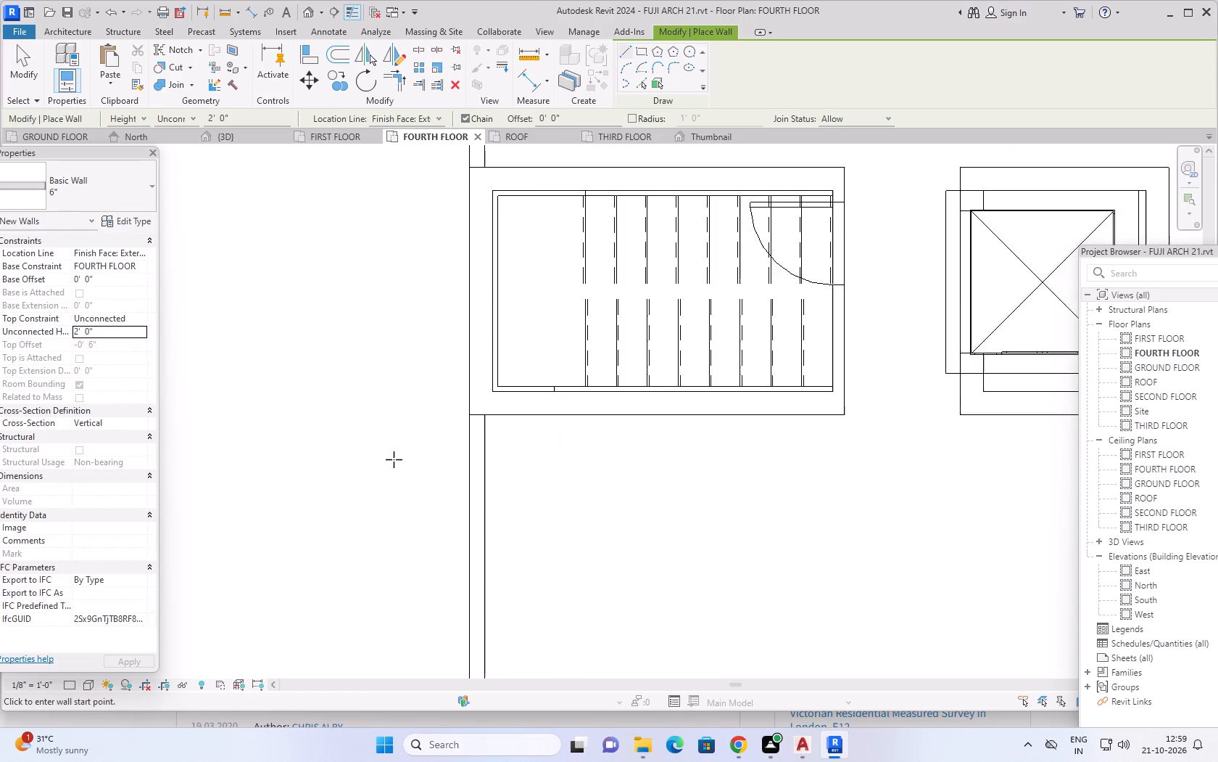
scroll(394, 459, "down", 6)
scroll(308, 461, "down", 2)
middle_click_drag(312, 512, 329, 483)
scroll(311, 510, "down", 3)
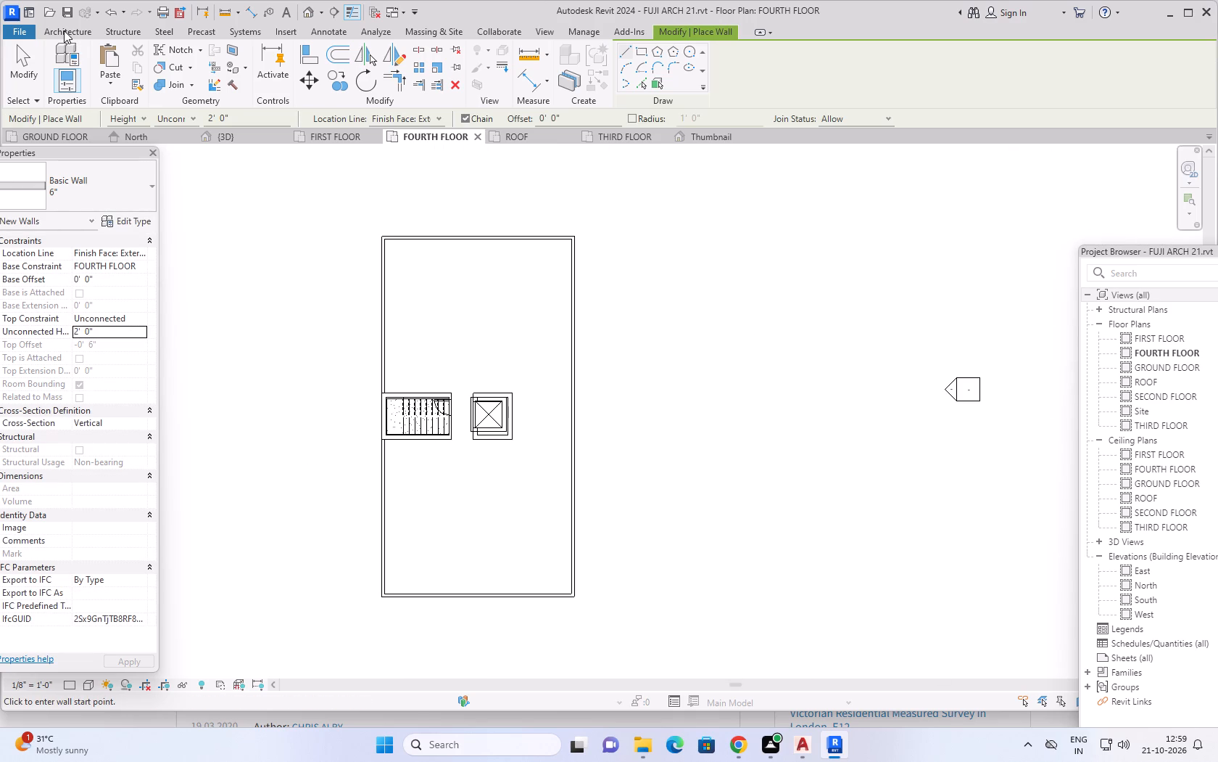
left_click(64, 30)
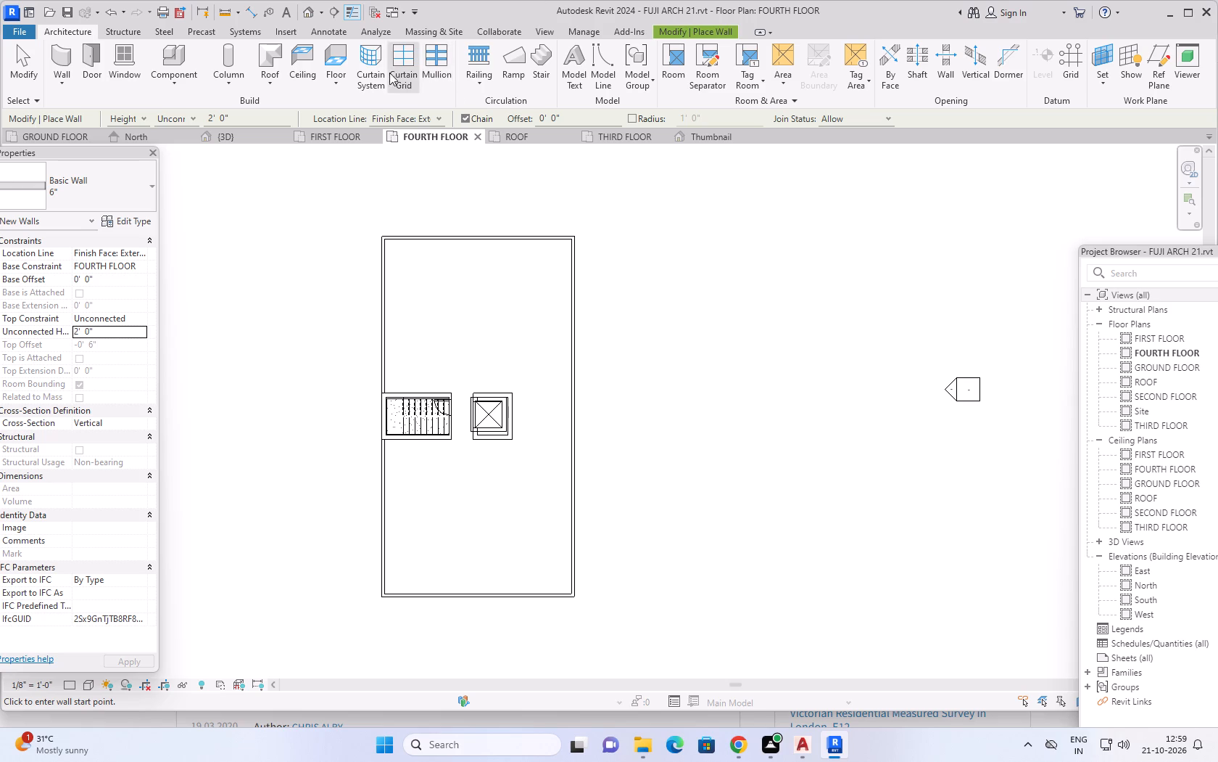
left_click(469, 85)
left_click(478, 123)
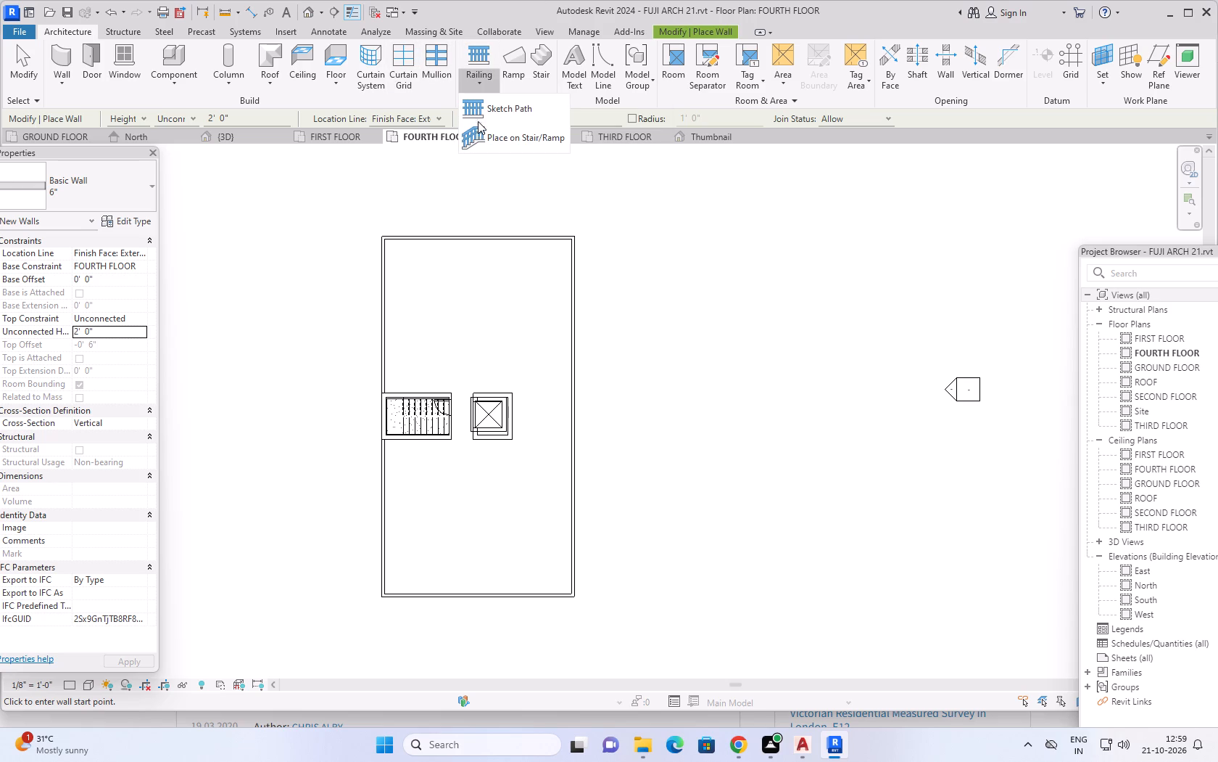
left_click(478, 115)
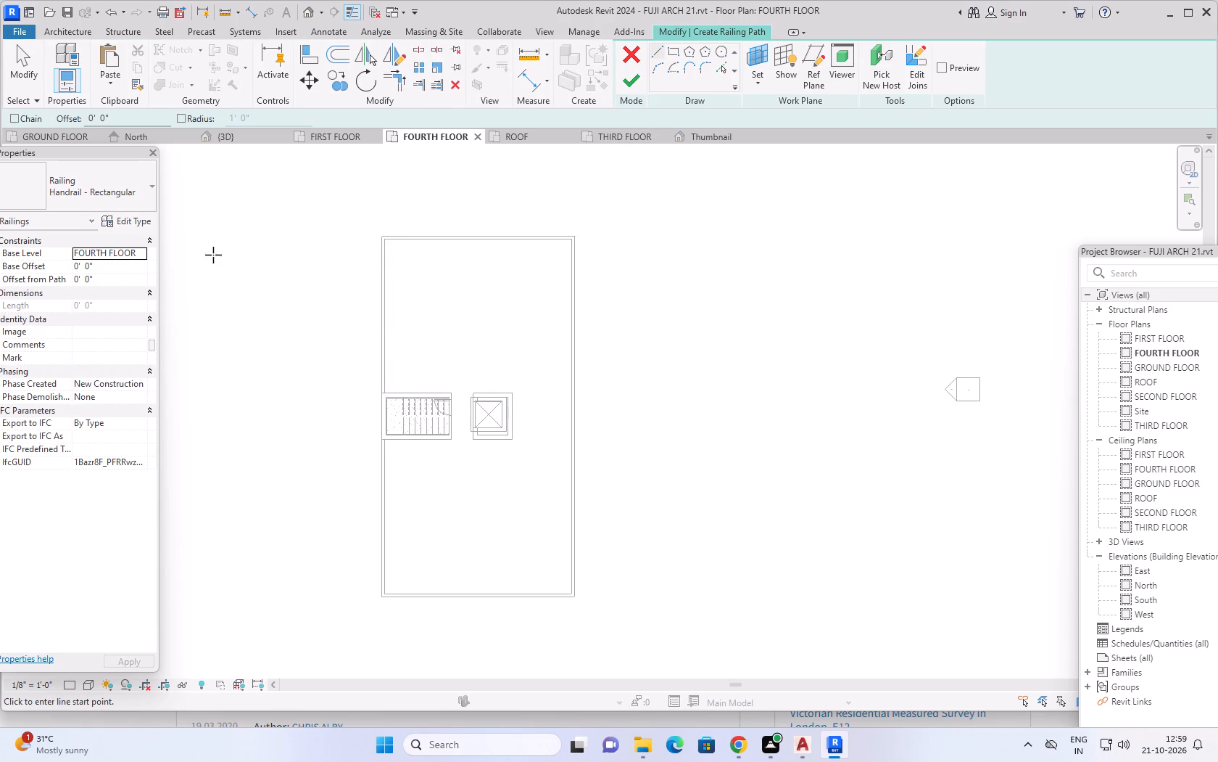
scroll(118, 266, "up", 2)
left_click(101, 266)
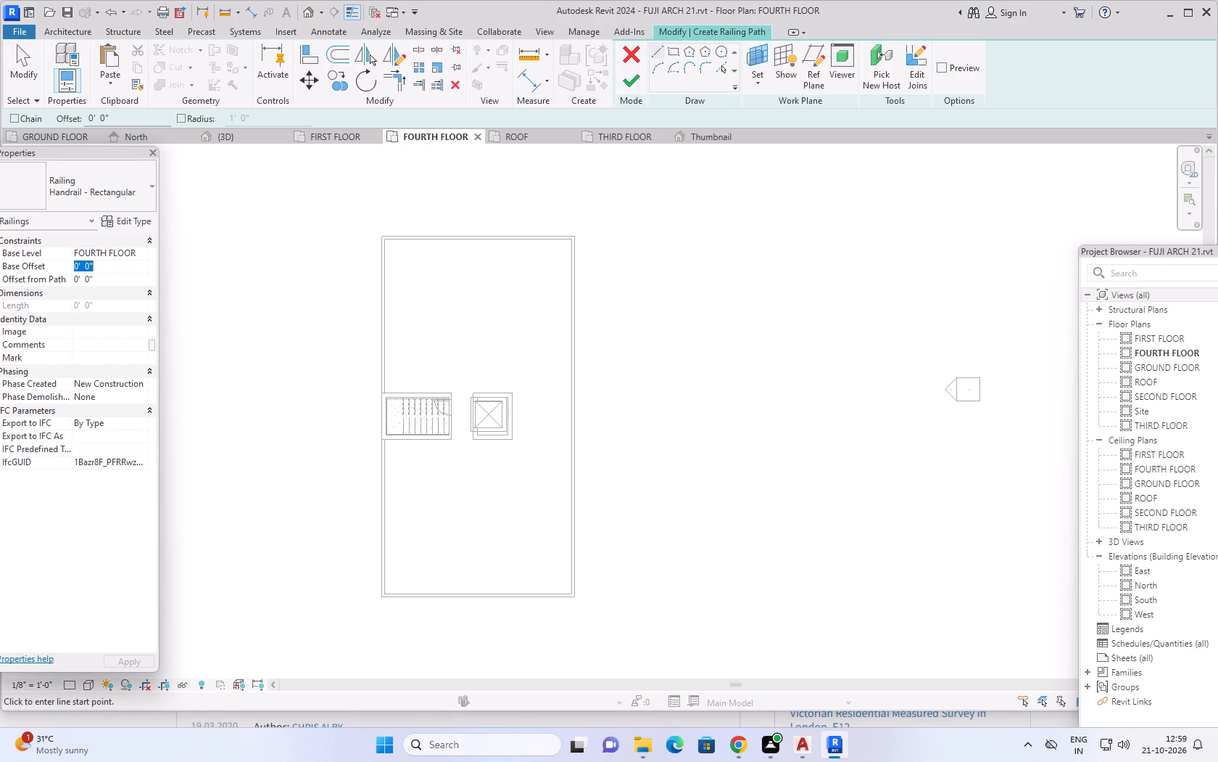
type("2'")
key("Return")
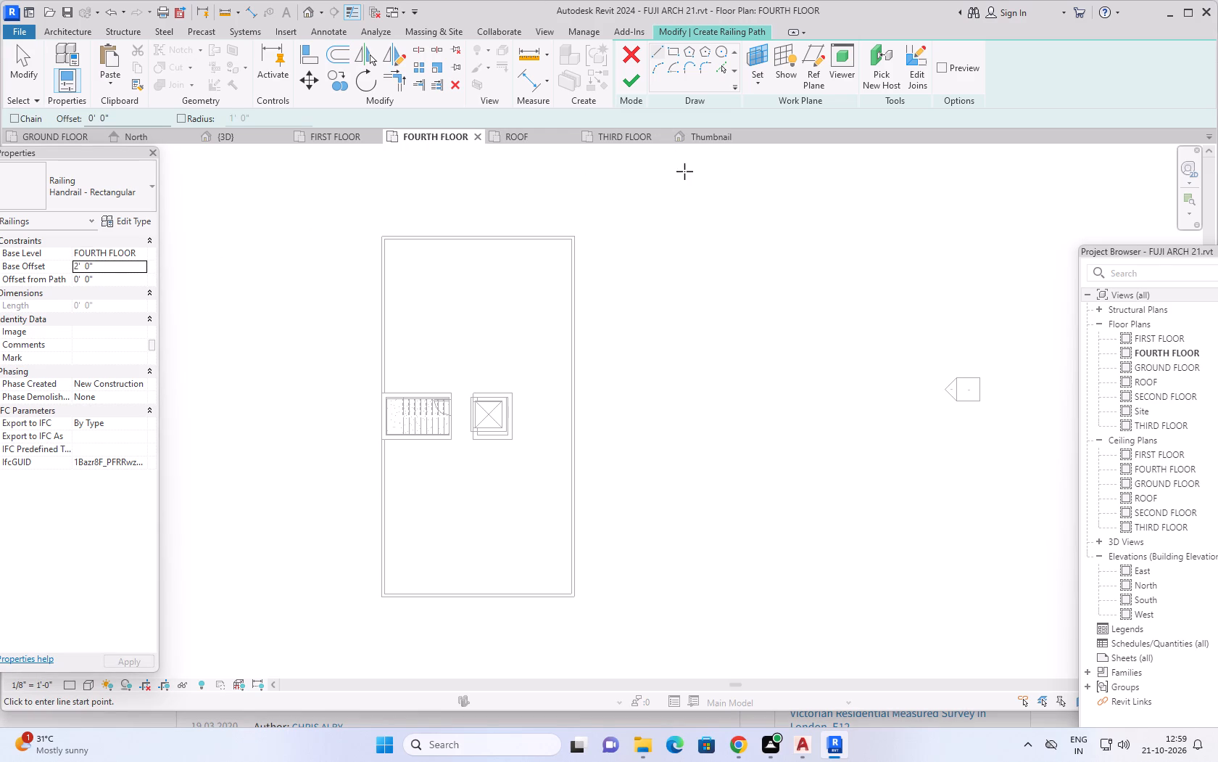
Sketch the railing path line along the west wall's centreline, from the stair enclosure's north face to the northwest wall corner.
left_click(660, 51)
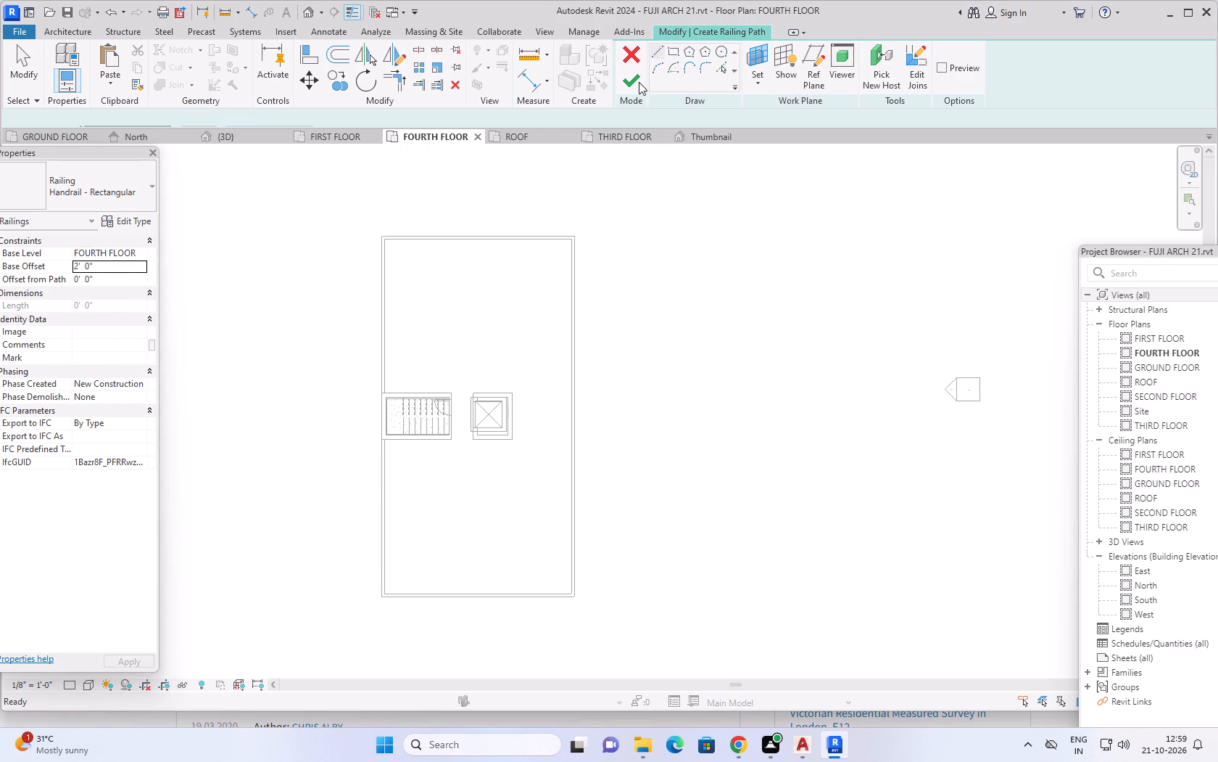
scroll(388, 372, "up", 20)
scroll(388, 372, "up", 1)
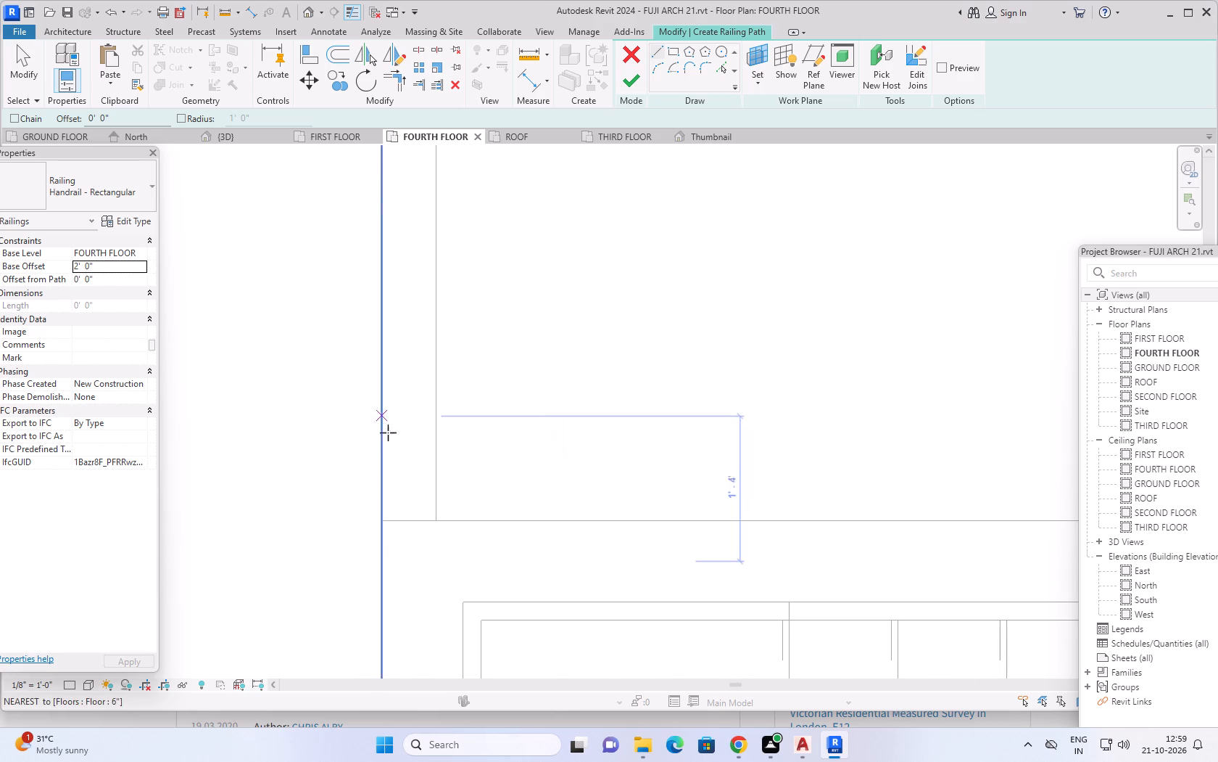
left_click(407, 520)
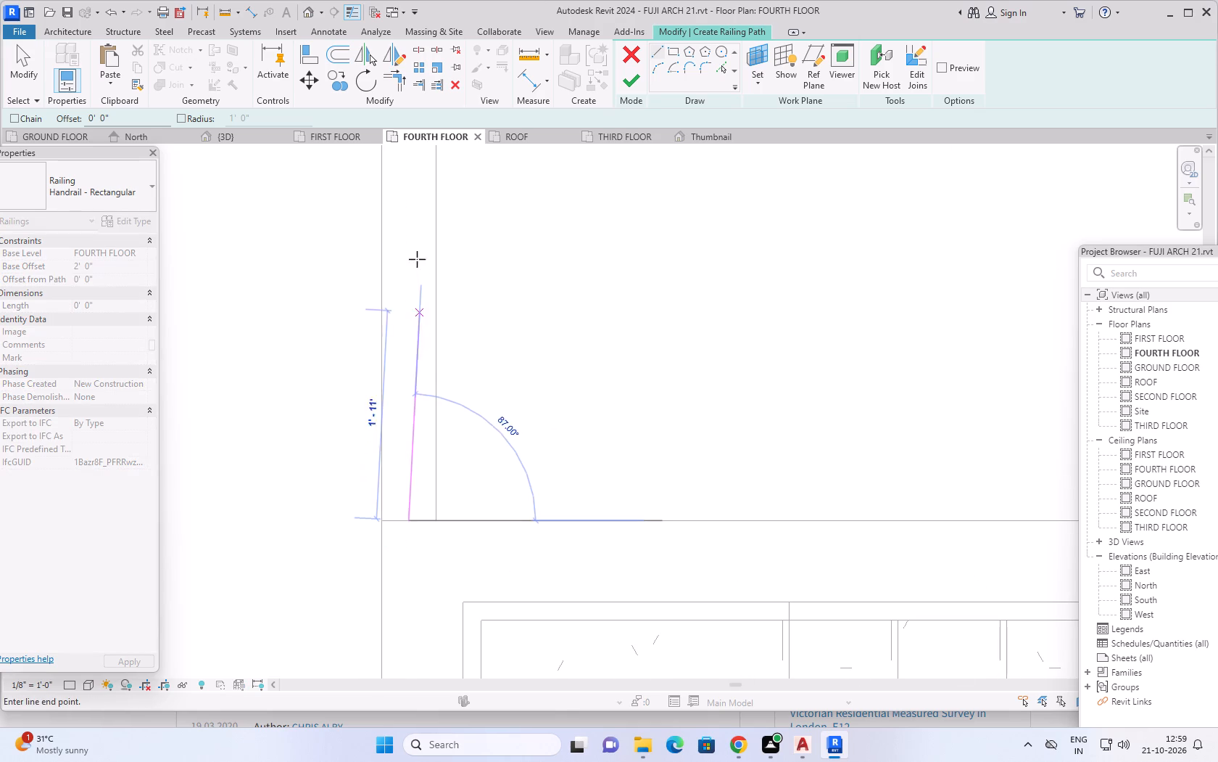
scroll(415, 225, "down", 13)
middle_click_drag(412, 214, 420, 509)
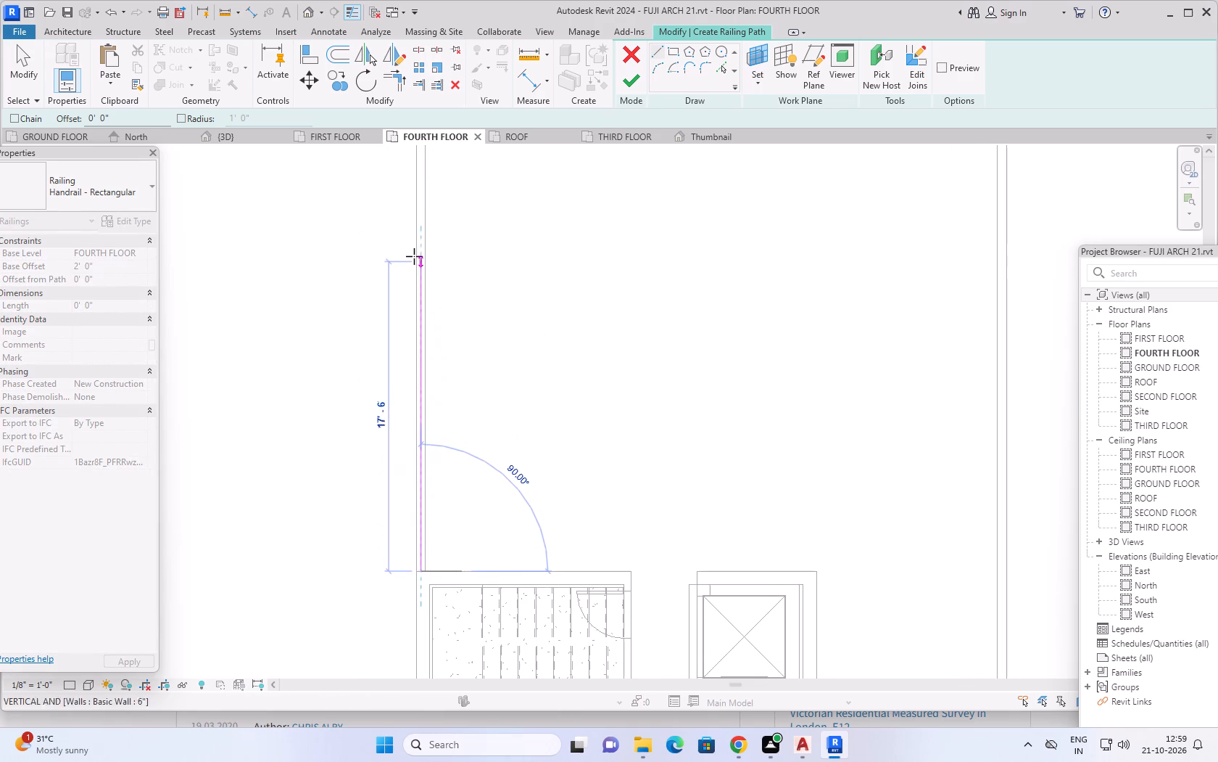
scroll(423, 234, "down", 3)
middle_click_drag(422, 227, 412, 545)
scroll(408, 475, "up", 2)
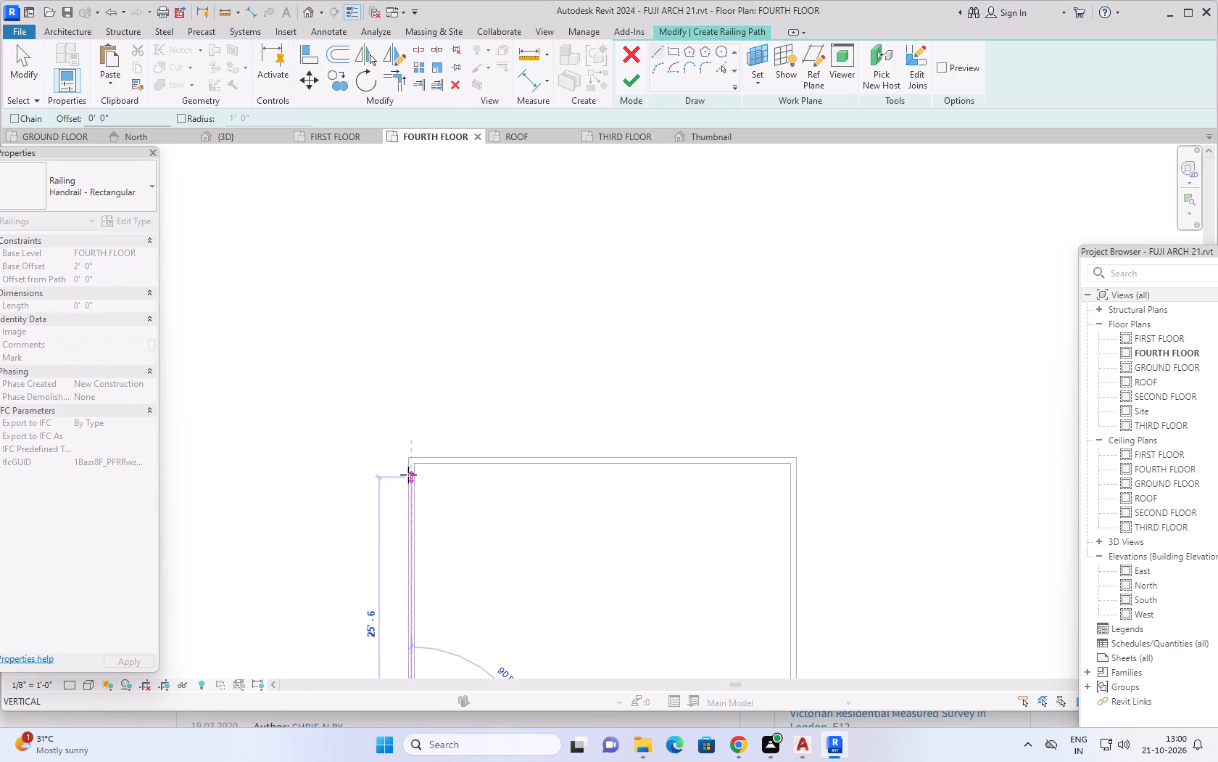
scroll(408, 475, "up", 15)
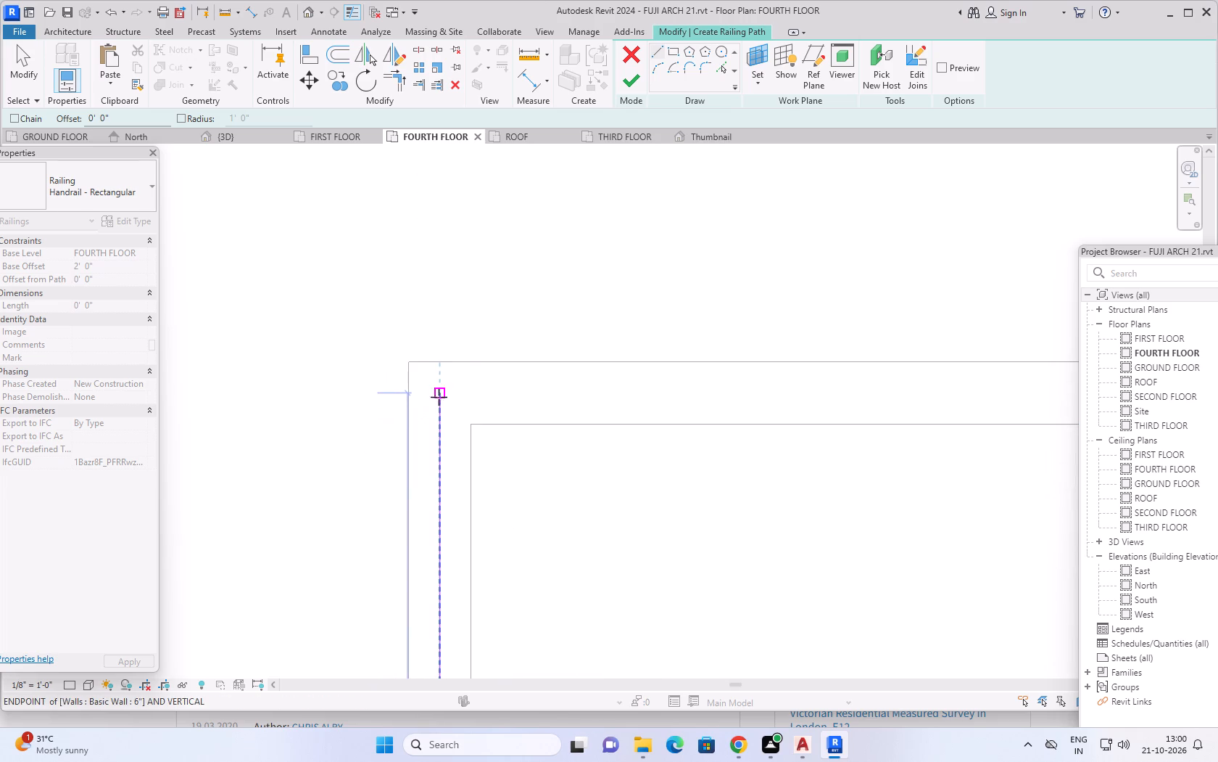
left_click(437, 390)
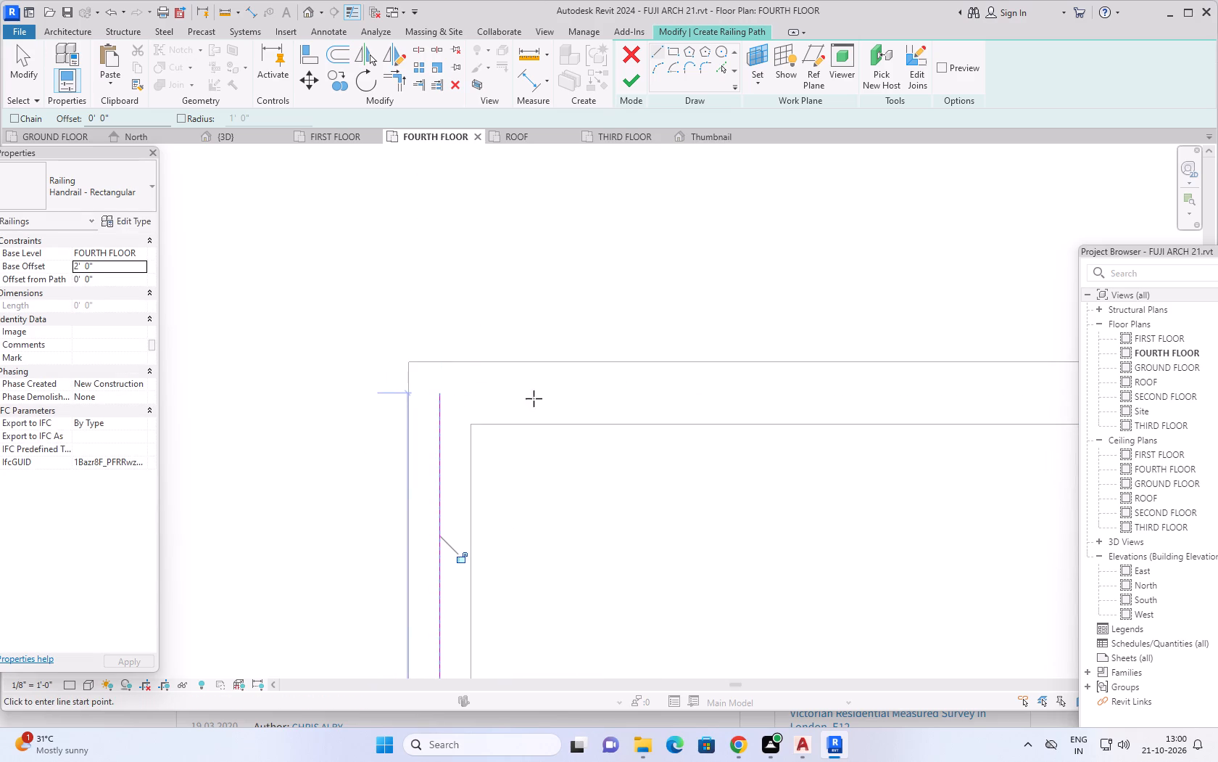
Sketch the railing path line along the north wall's centreline, from the northwest wall corner to the northeast wall corner.
left_click_drag(439, 394, 445, 394)
scroll(950, 390, "down", 5)
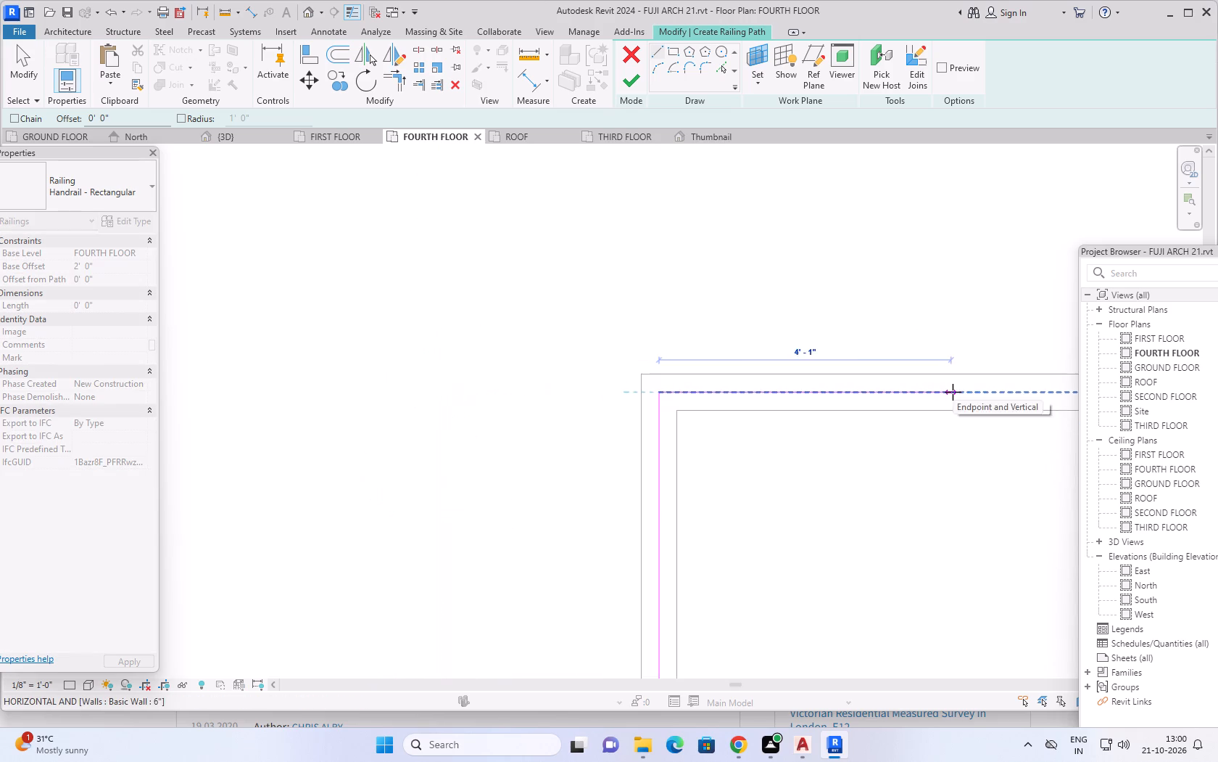
scroll(953, 392, "down", 17)
middle_click_drag(953, 396, 659, 393)
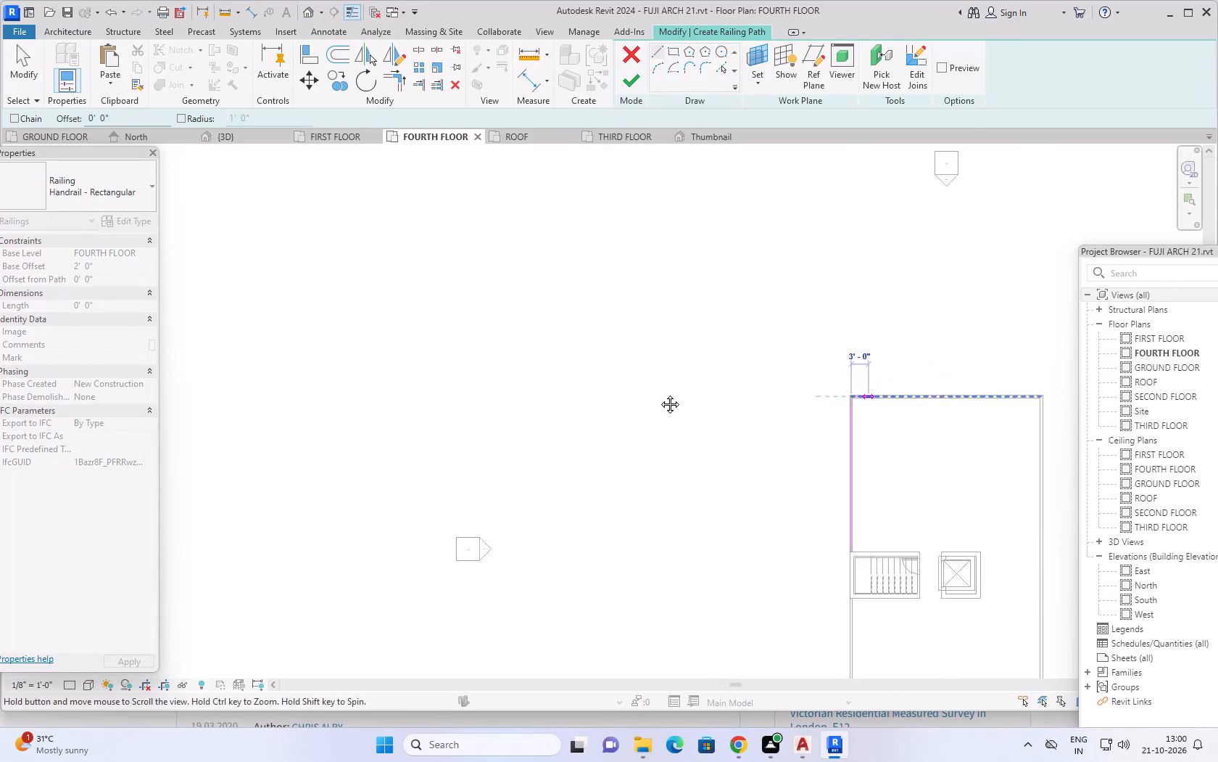
middle_click_drag(659, 393, 264, 393)
scroll(452, 398, "up", 4)
scroll(362, 406, "up", 4)
middle_click_drag(371, 407, 527, 419)
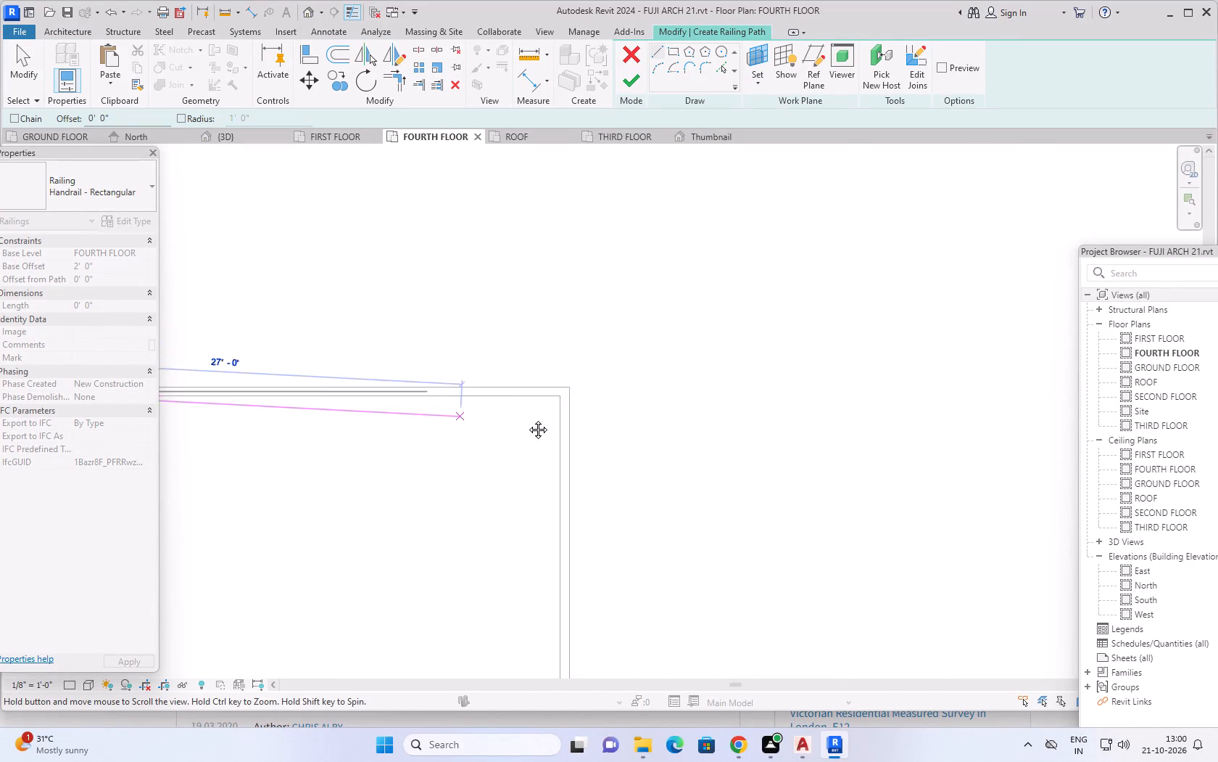
middle_click_drag(527, 419, 585, 407)
scroll(614, 374, "up", 13)
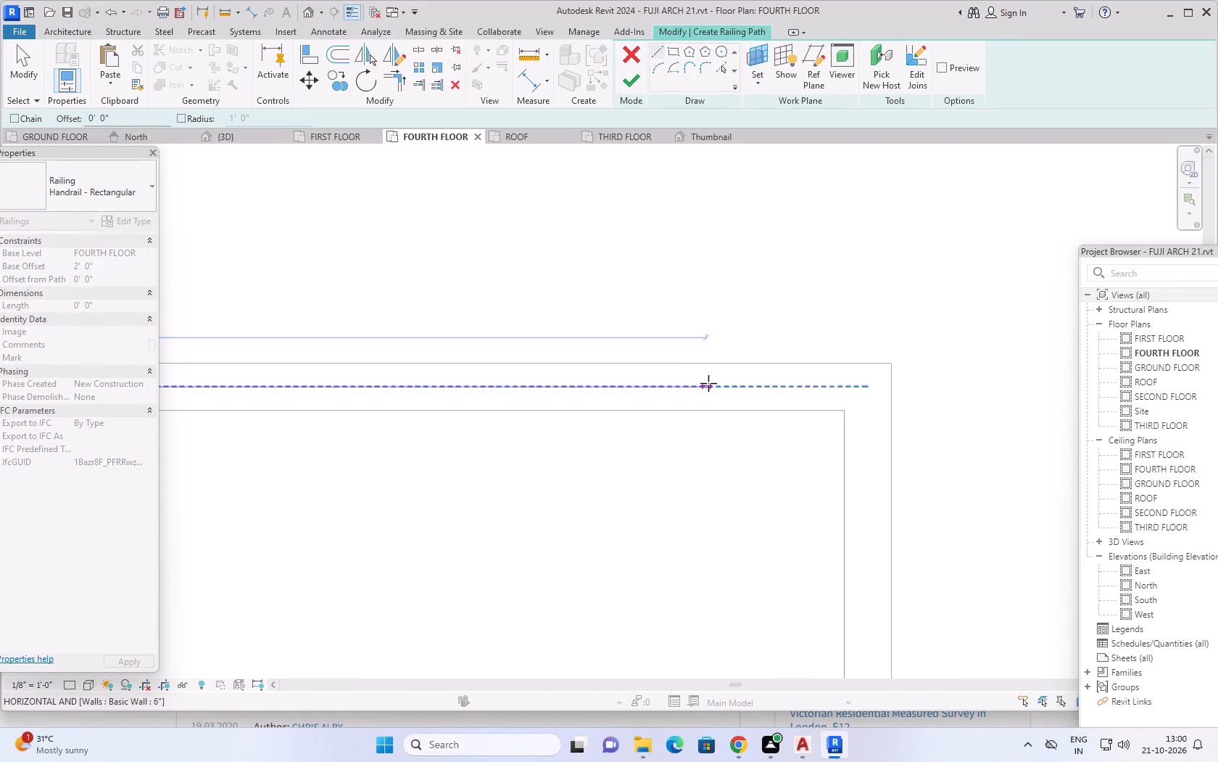
scroll(708, 383, "up", 2)
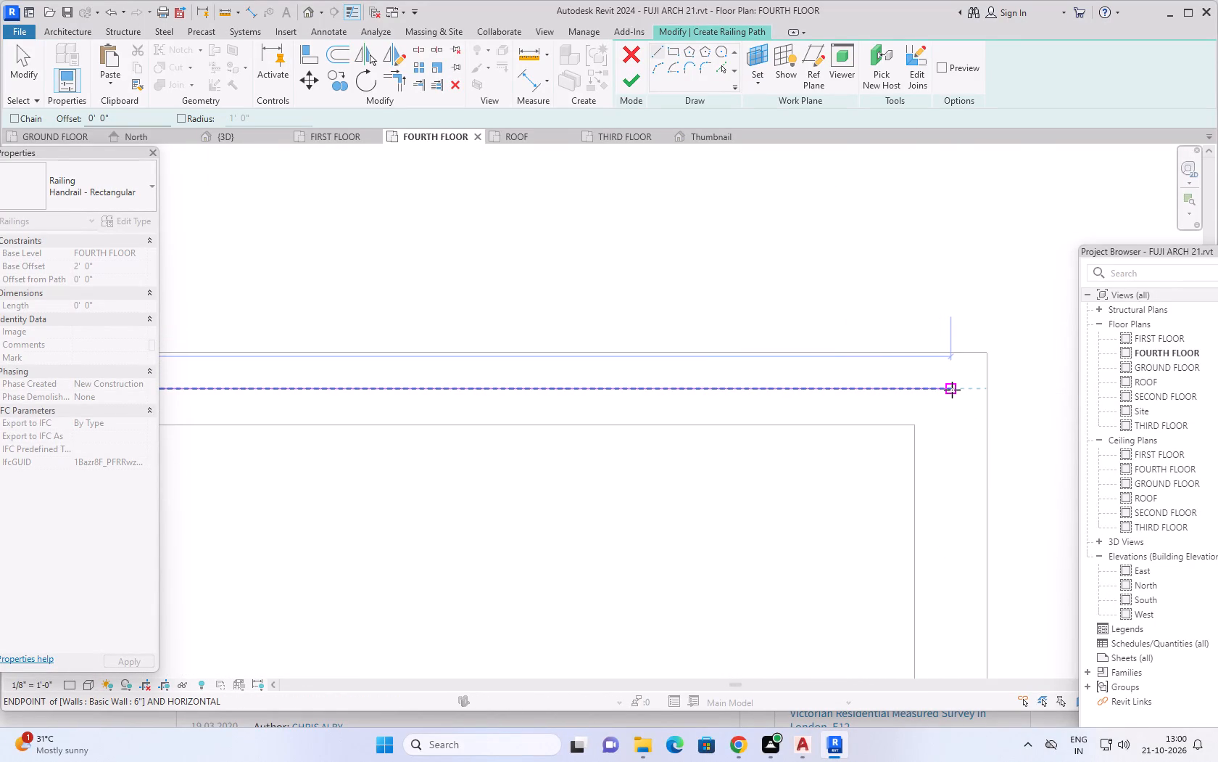
left_click(950, 385)
Sketch the railing path line down the east wall's centreline, from the northeast wall corner to the southeast wall corner.
scroll(956, 570, "down", 3)
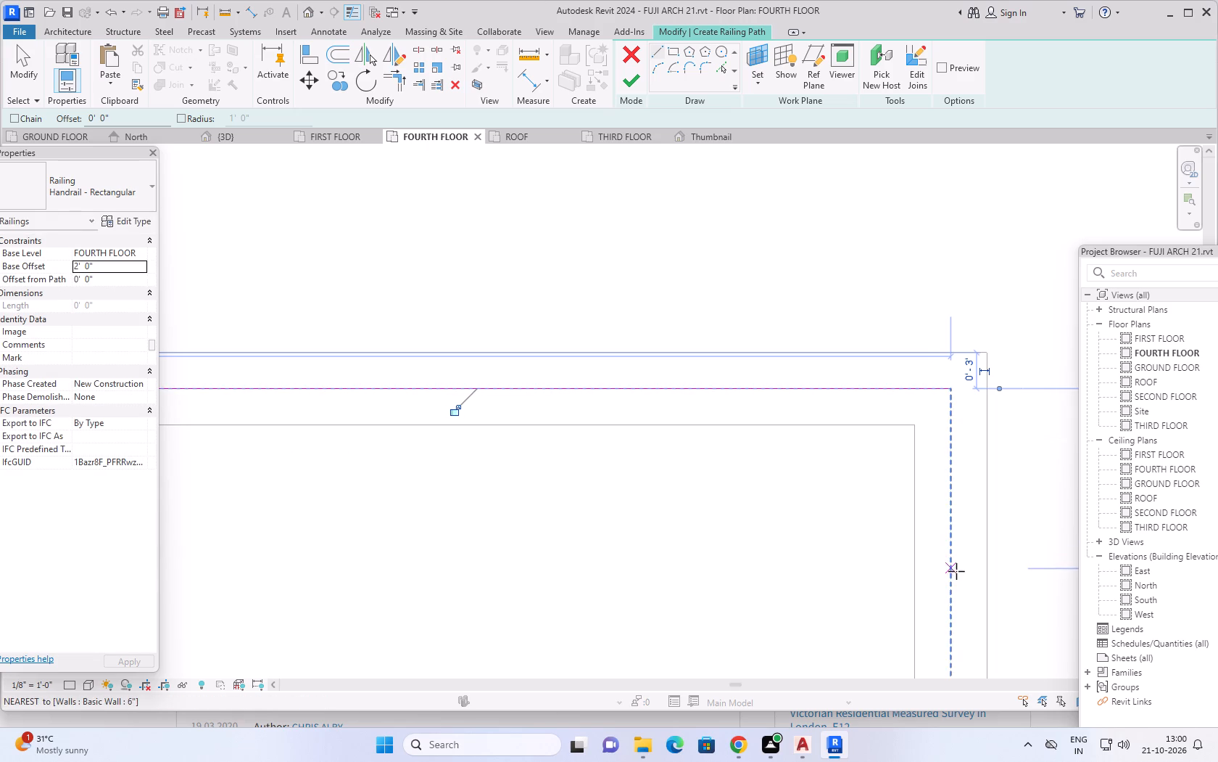
scroll(956, 573, "down", 4)
middle_click_drag(957, 583, 898, 386)
scroll(900, 312, "up", 2)
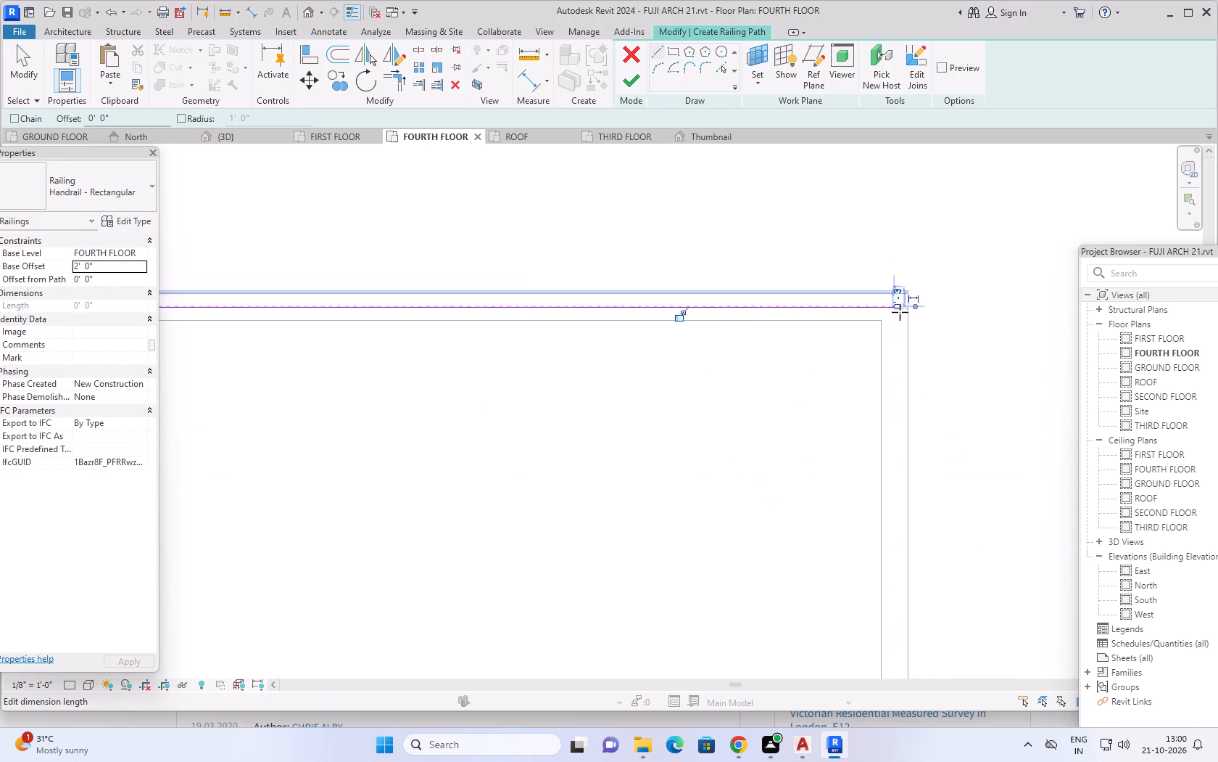
scroll(900, 312, "up", 8)
left_click(877, 237)
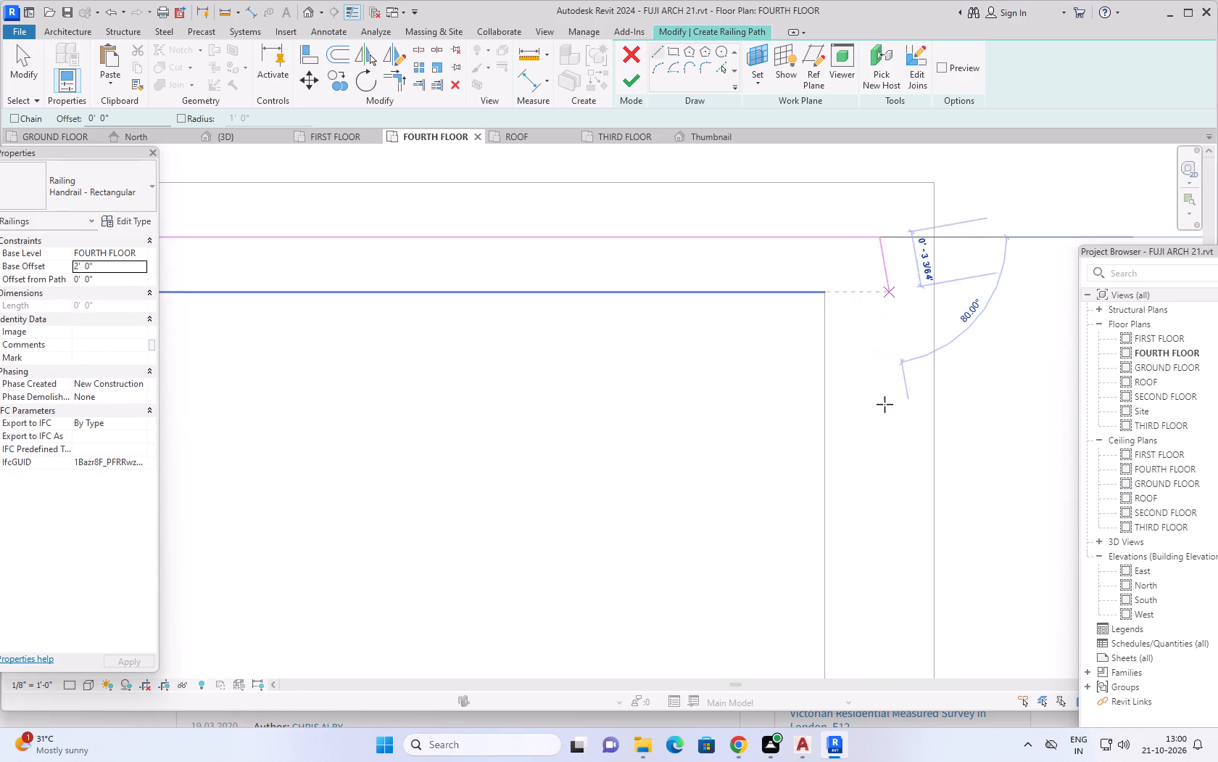
scroll(869, 533, "down", 11)
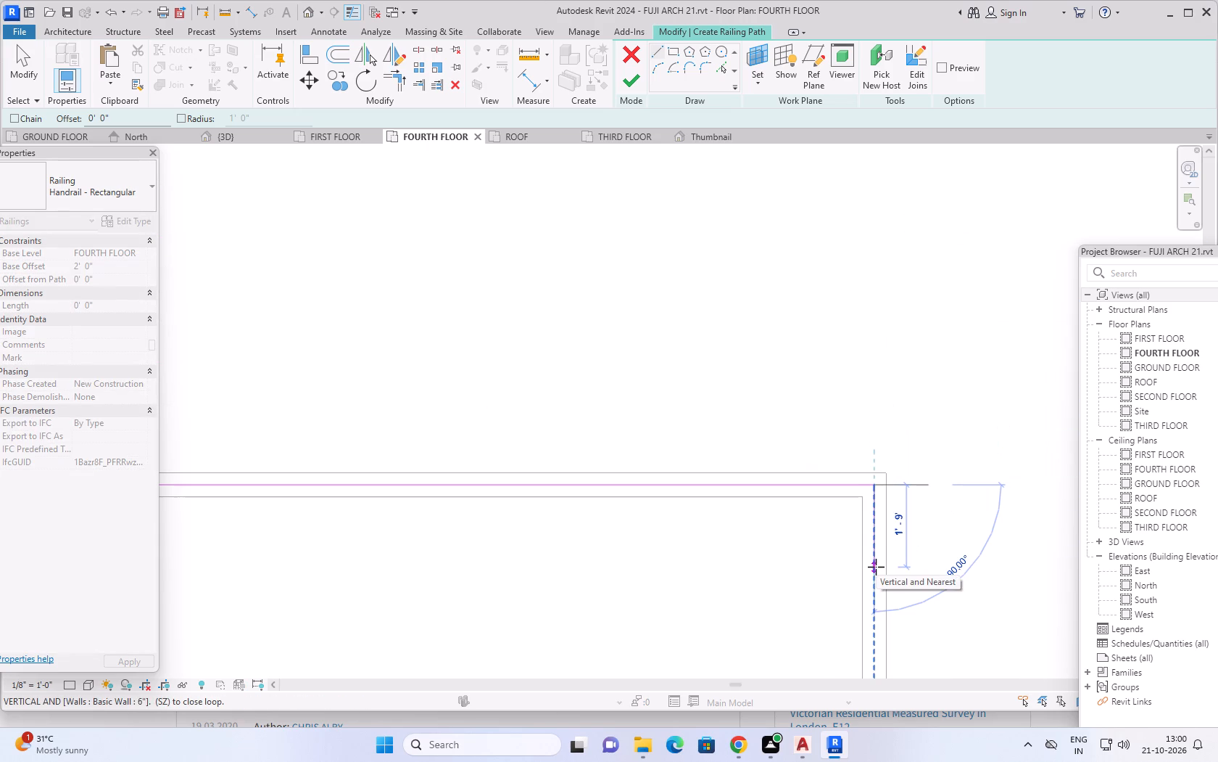
middle_click_drag(876, 567, 839, 258)
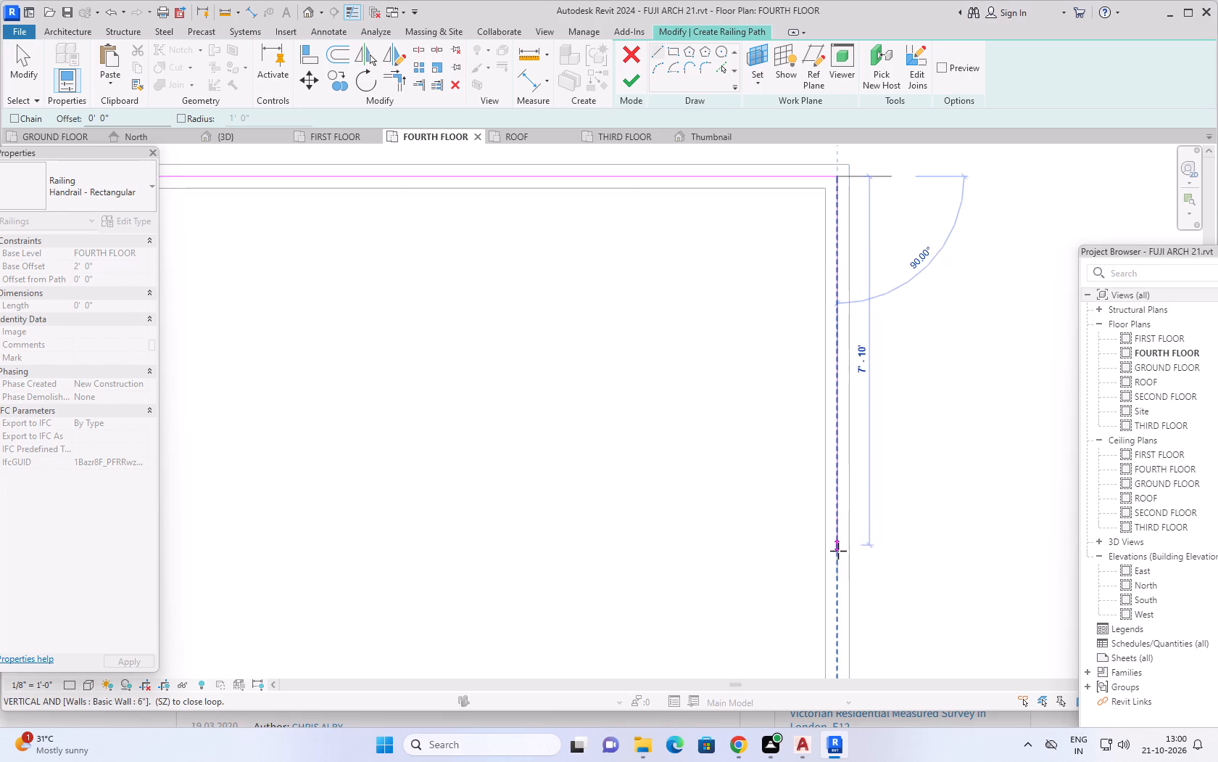
scroll(838, 568, "down", 3)
middle_click_drag(840, 585, 811, 286)
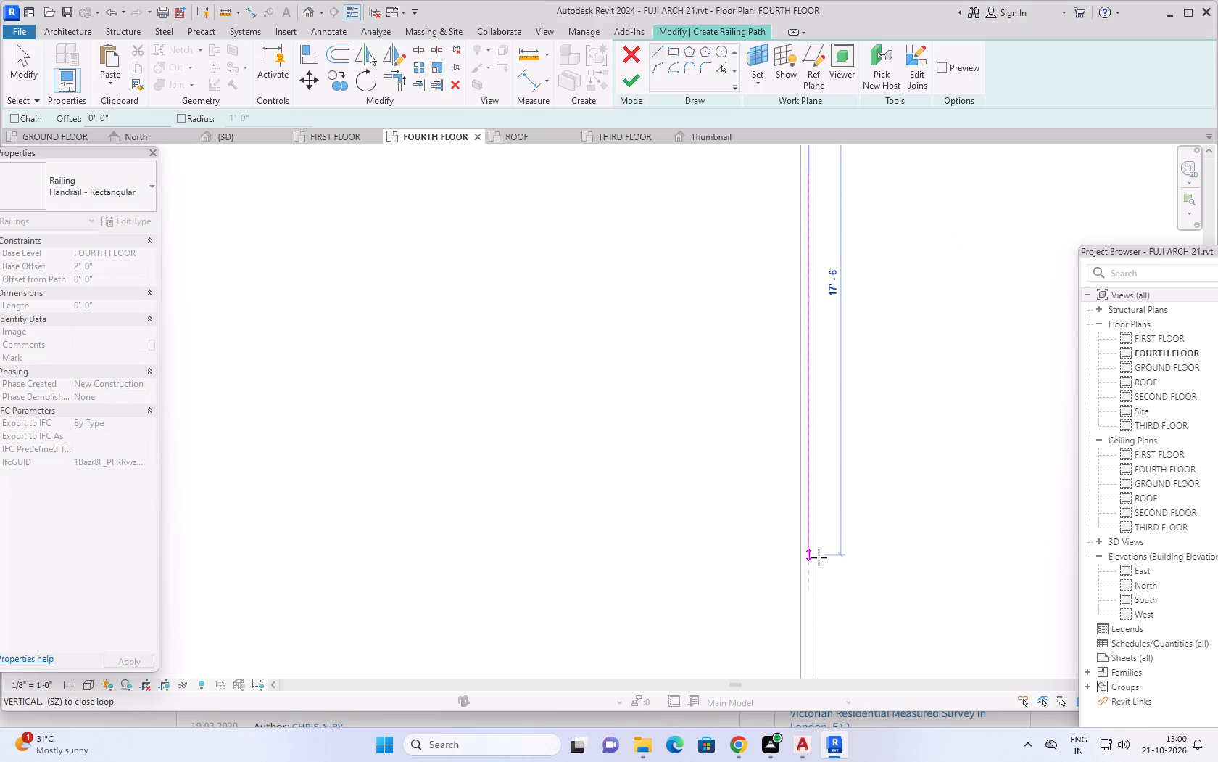
middle_click_drag(819, 567, 804, 332)
scroll(793, 554, "down", 3)
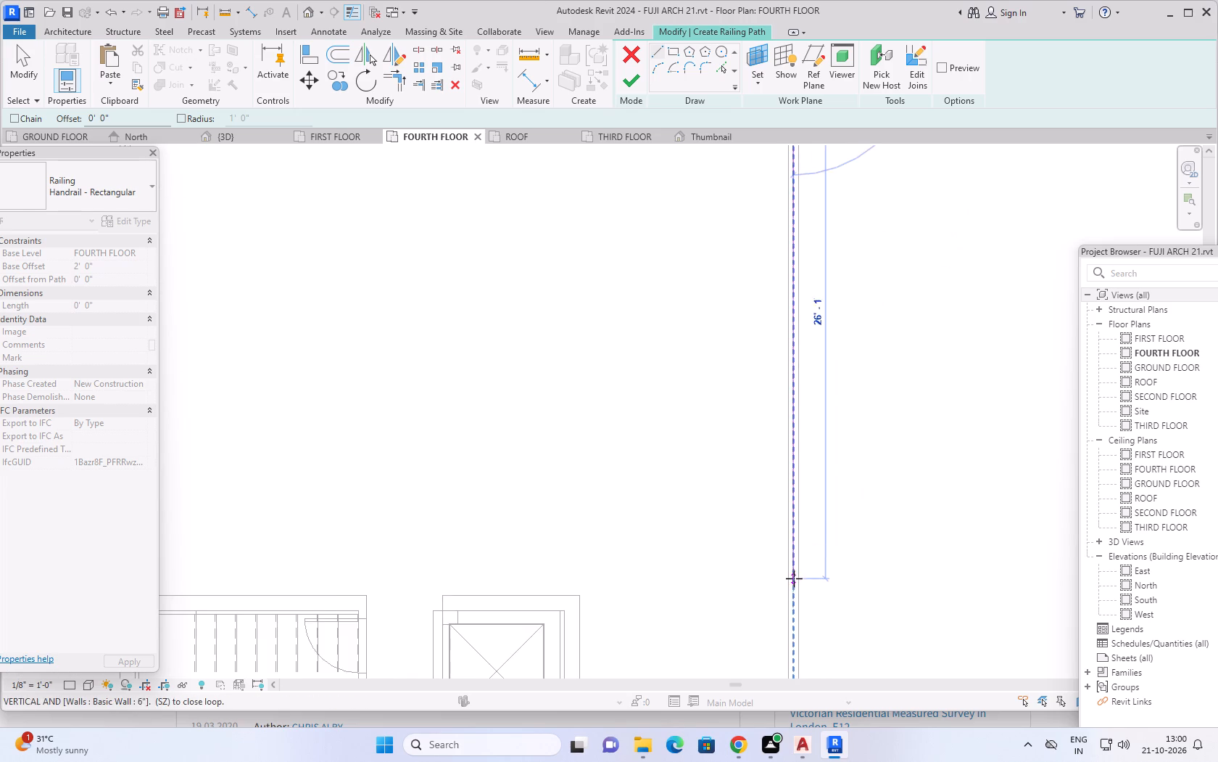
middle_click_drag(792, 576, 810, 255)
middle_click_drag(816, 514, 809, 214)
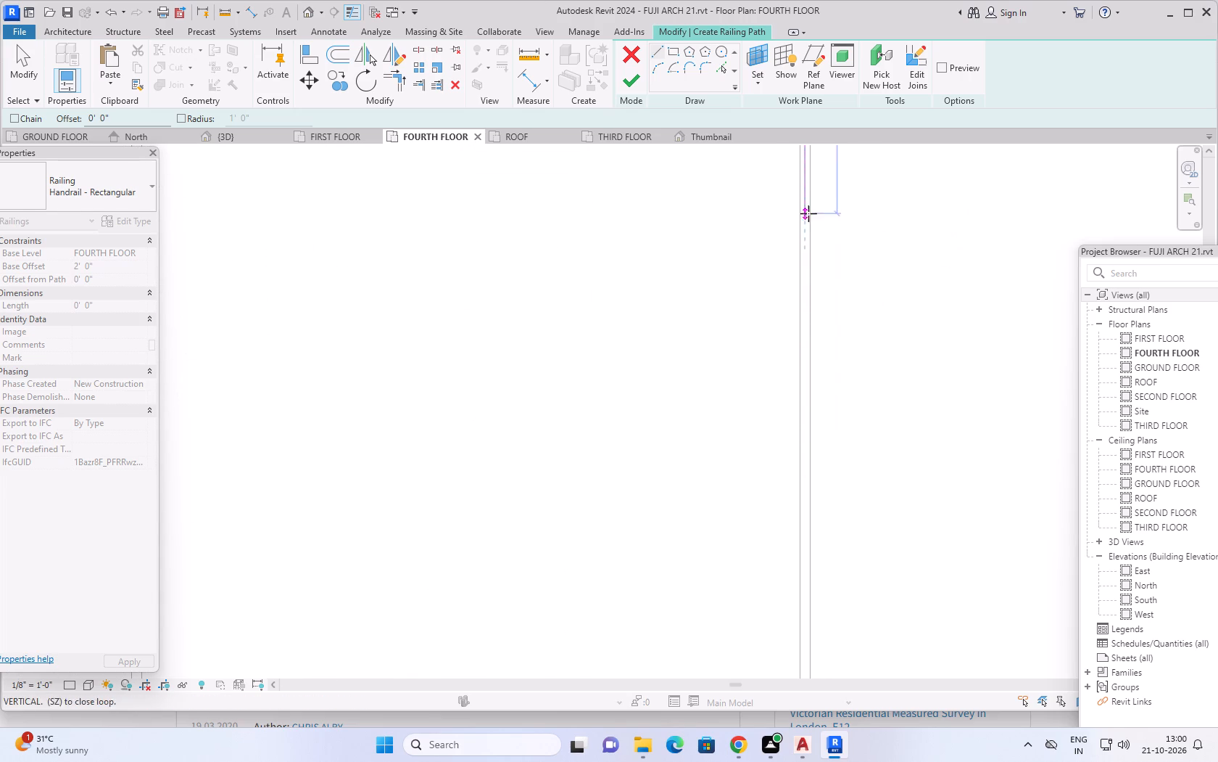
middle_click_drag(800, 593, 796, 204)
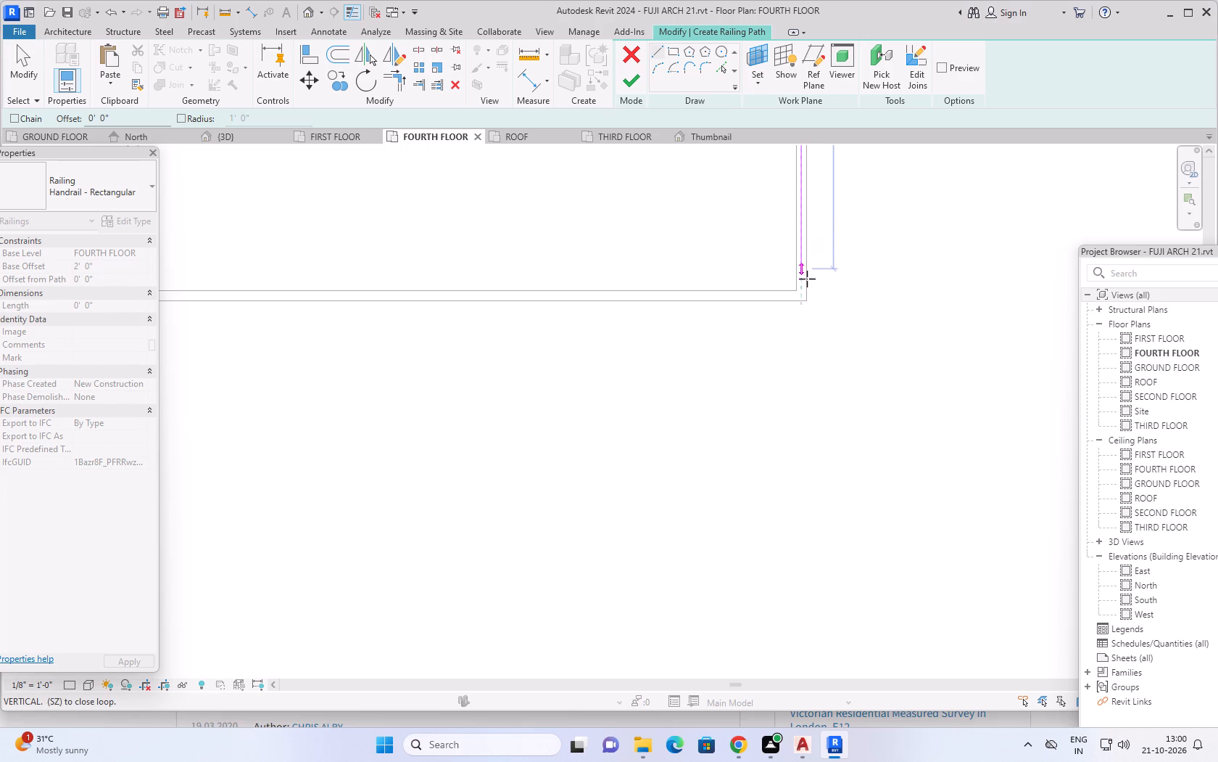
scroll(807, 282, "up", 11)
middle_click_drag(804, 337, 825, 557)
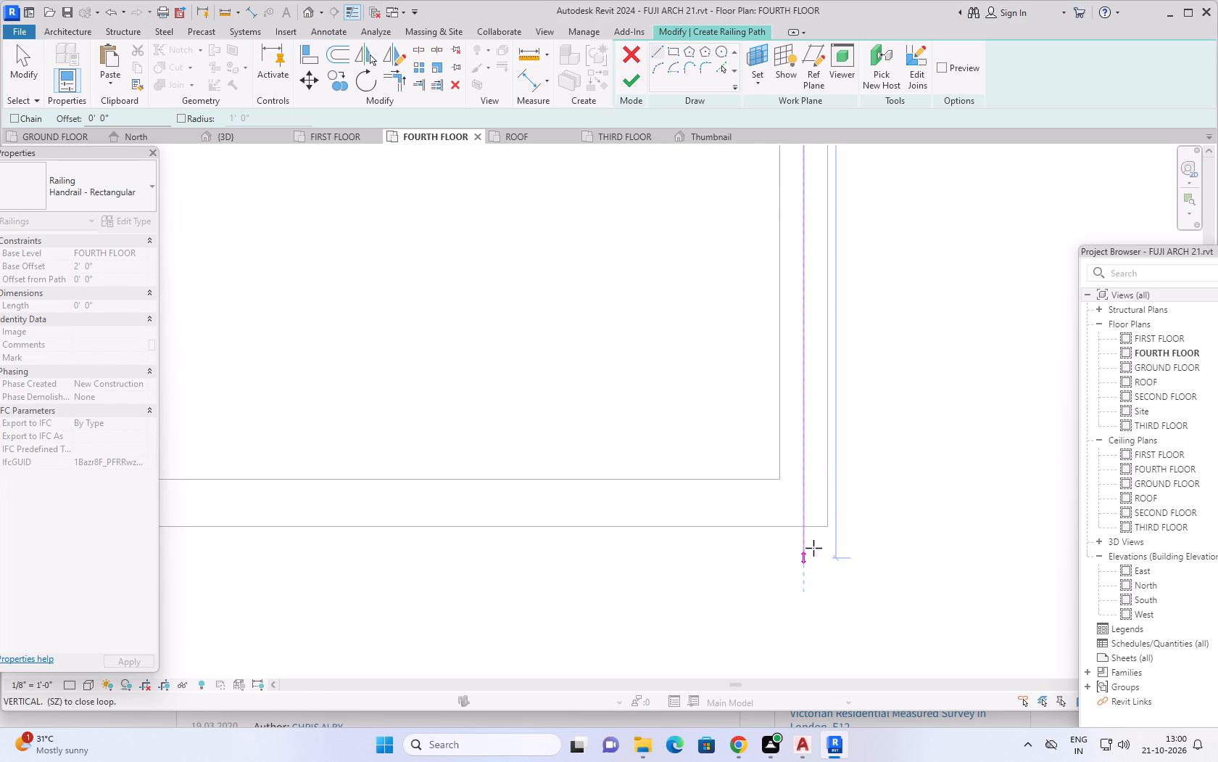
scroll(806, 524, "up", 5)
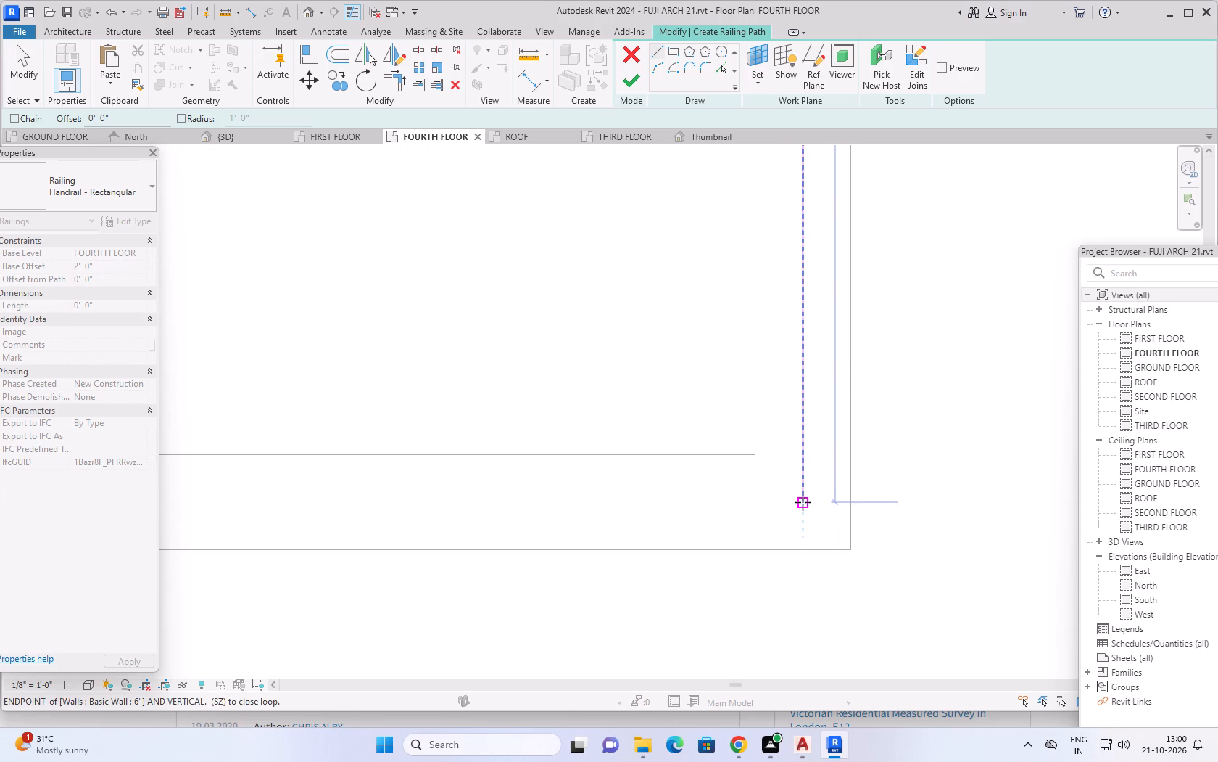
left_click(803, 501)
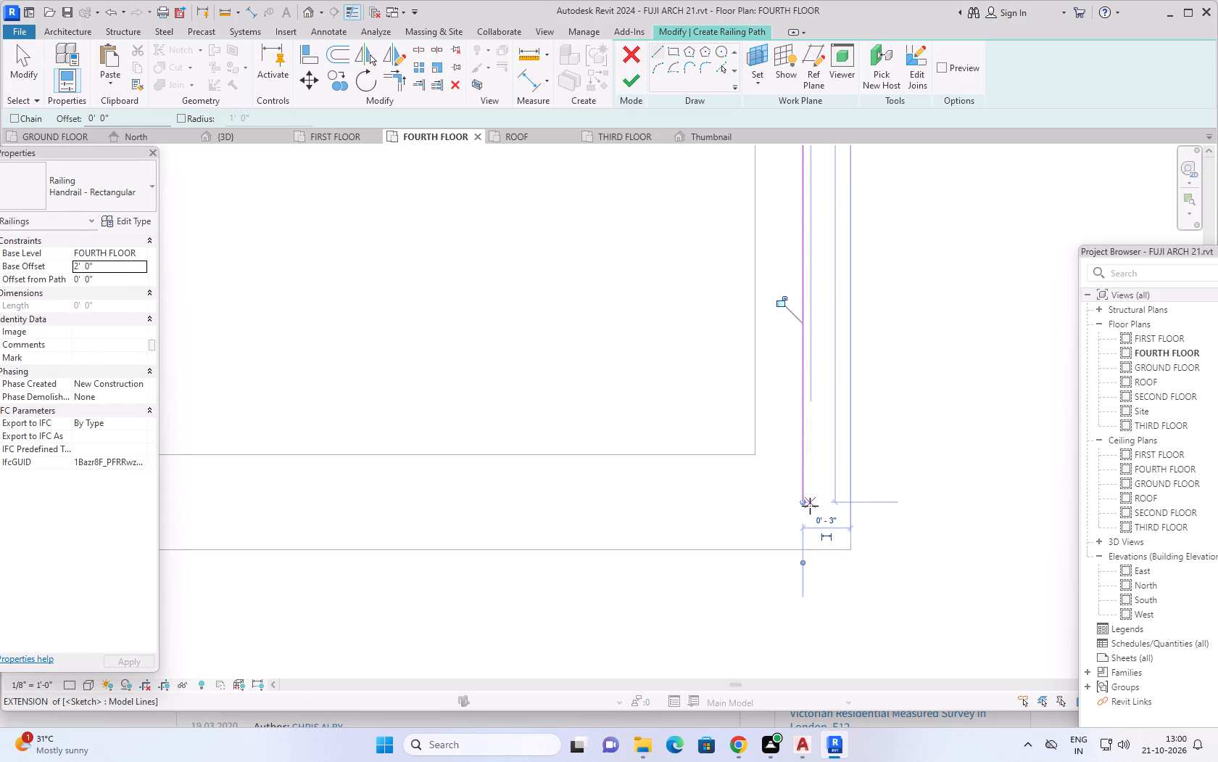
Sketch the railing path line along the south wall's centreline, from the southeast wall corner to the southwest wall corner.
left_click(802, 503)
scroll(376, 526, "down", 7)
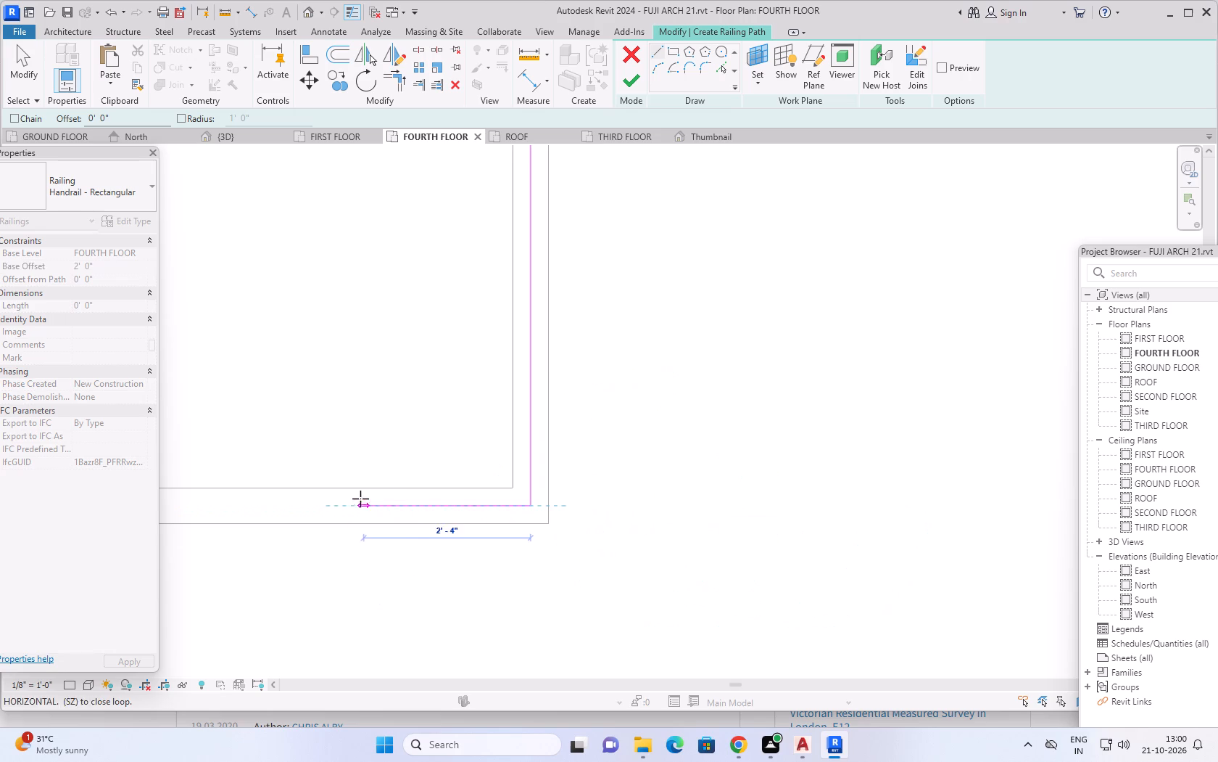
scroll(360, 499, "down", 4)
middle_click_drag(329, 502, 1027, 459)
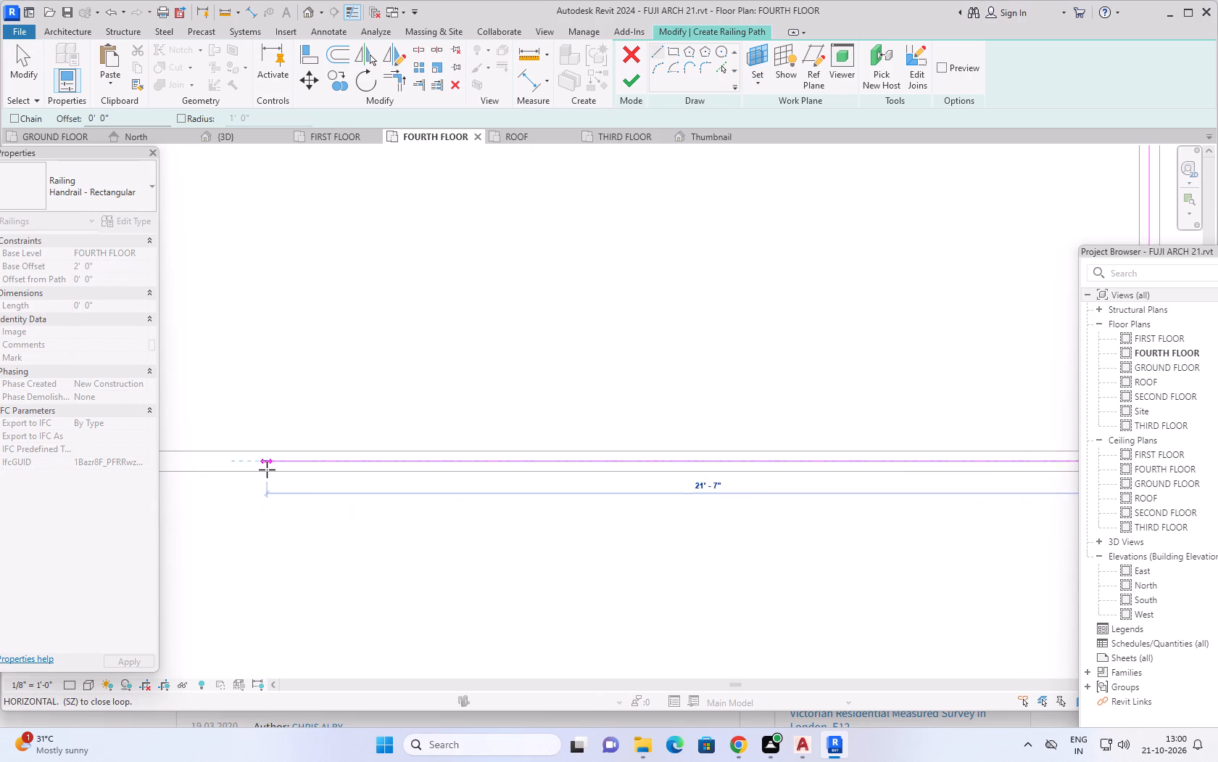
scroll(267, 470, "down", 3)
middle_click_drag(289, 475, 905, 478)
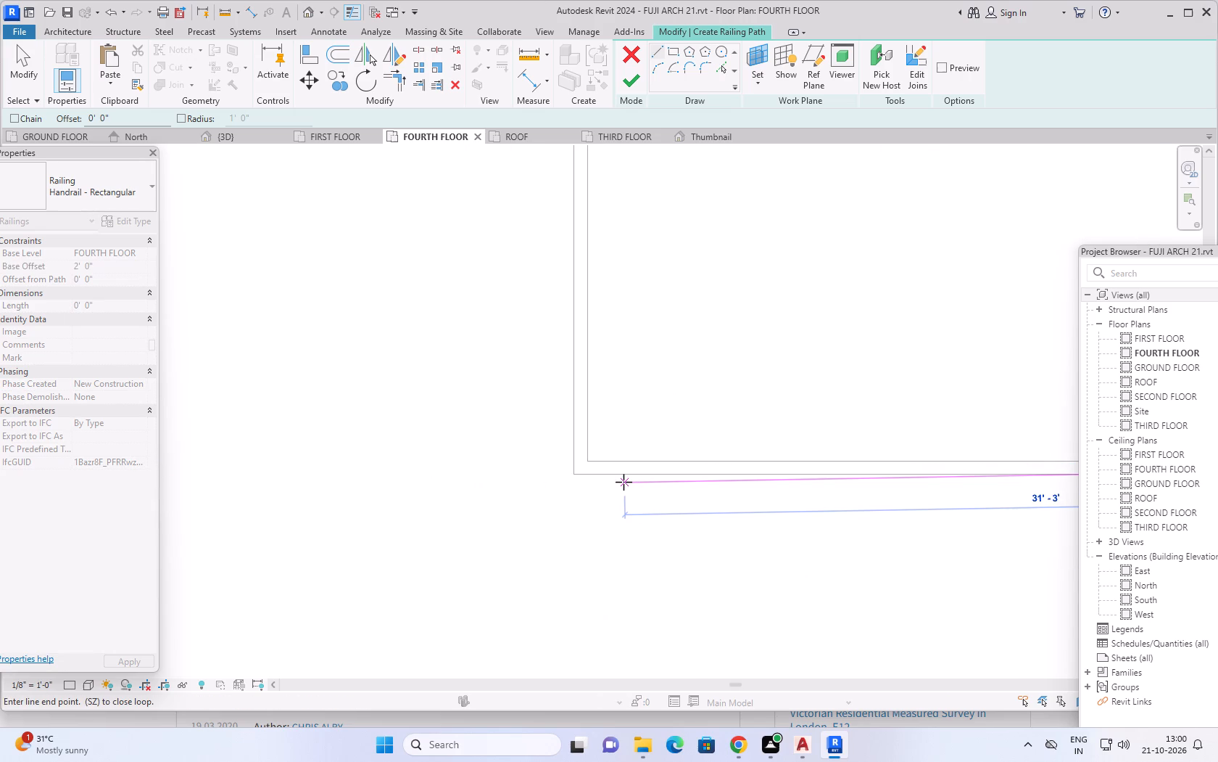
scroll(610, 484, "up", 8)
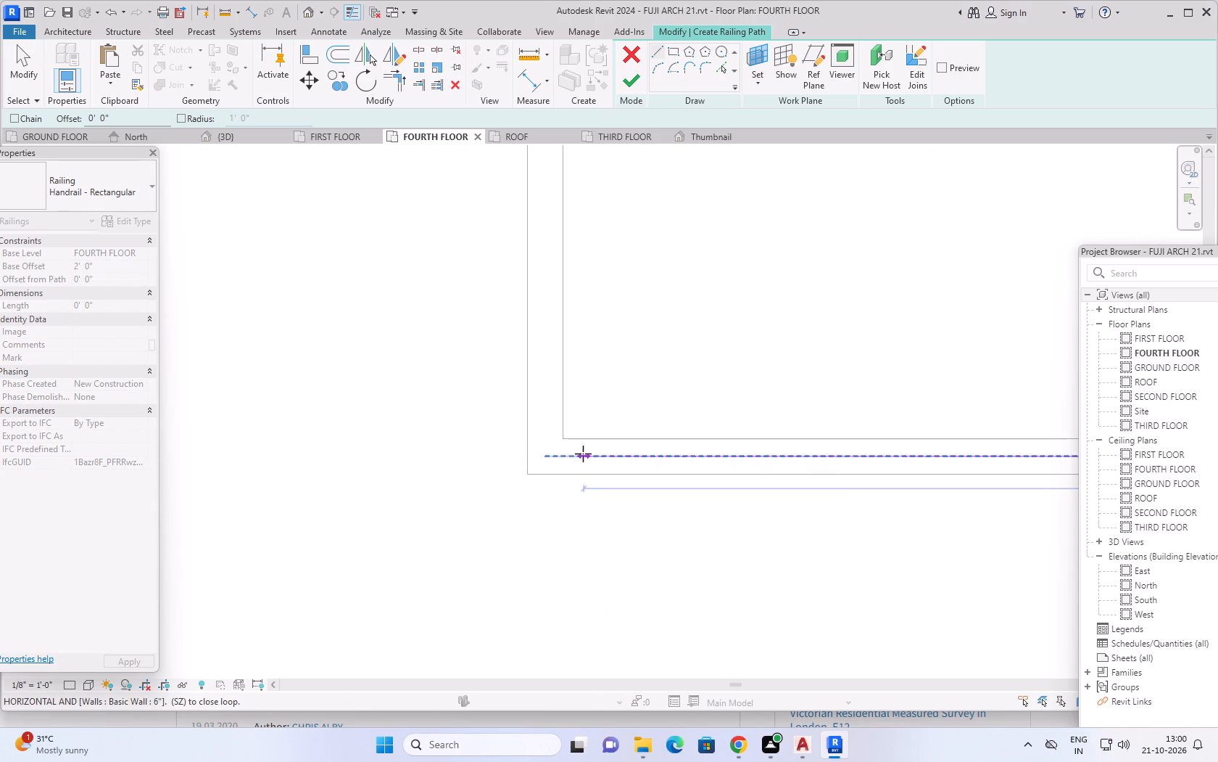
scroll(565, 454, "up", 4)
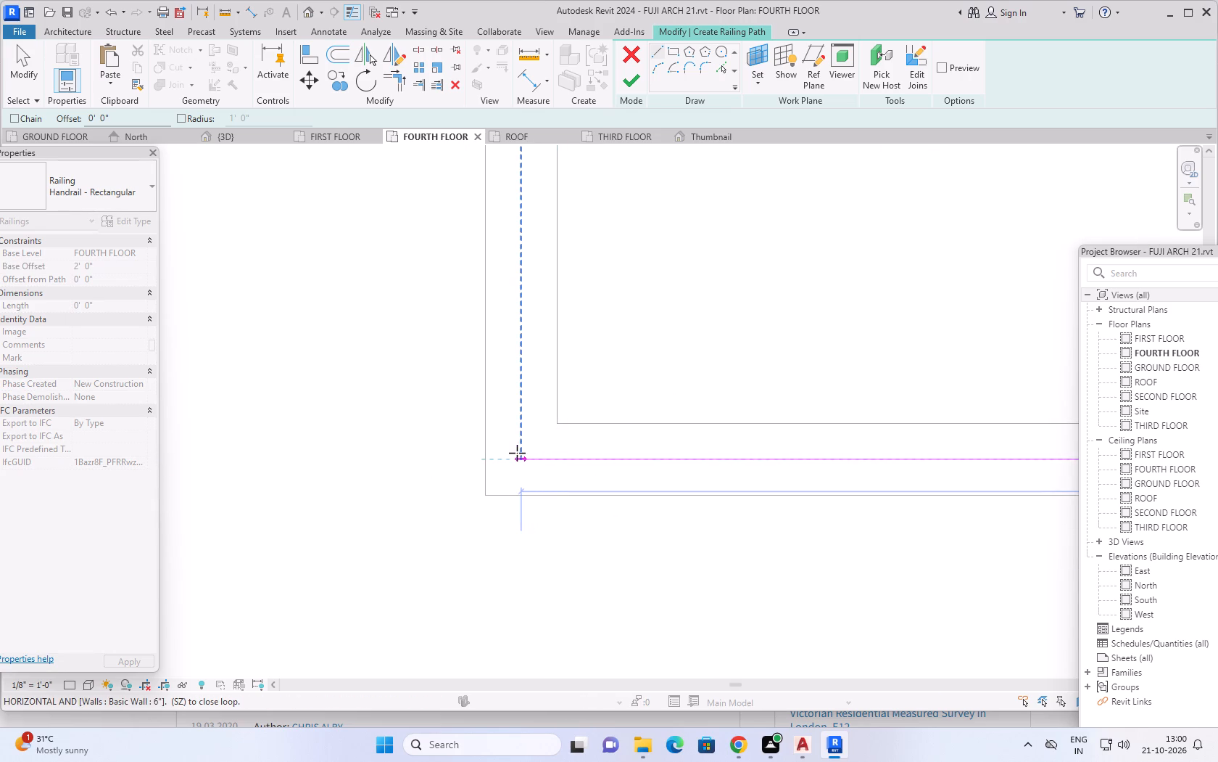
left_click(518, 460)
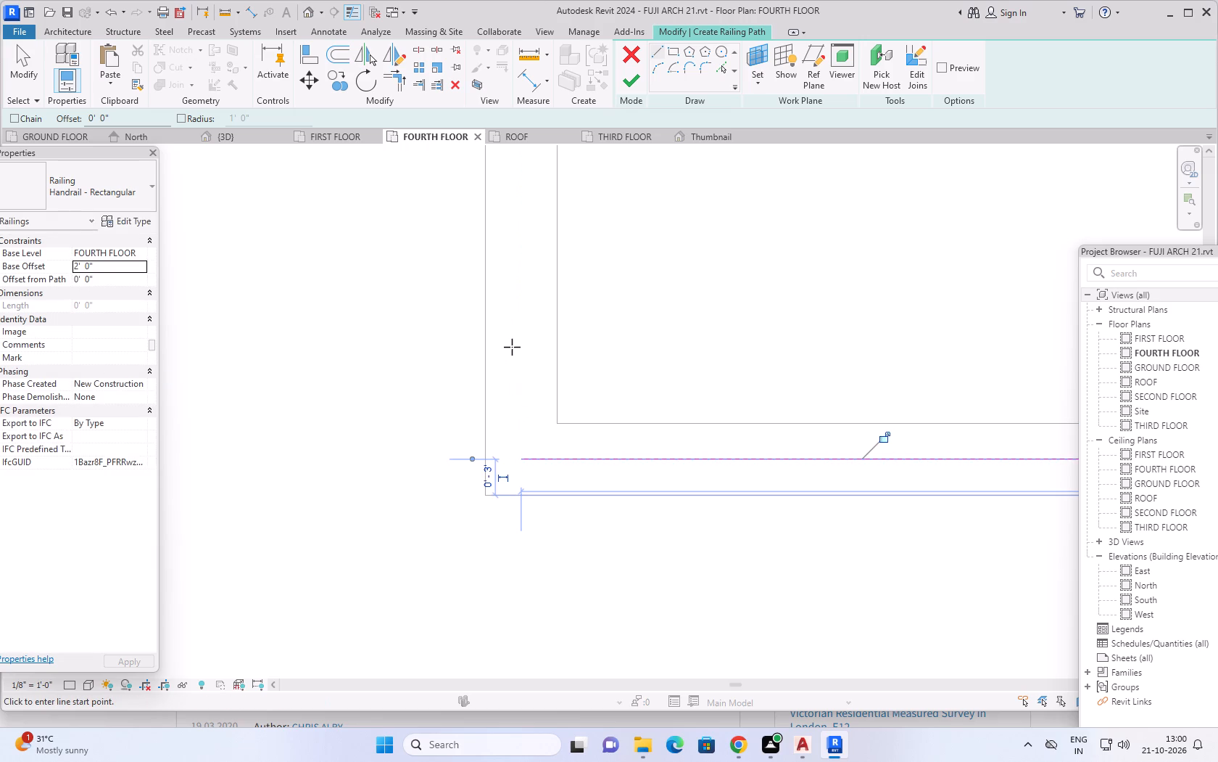
Sketch the railing path line up the west wall's centreline, from the southwest wall corner to the stair enclosure's south face.
left_click(521, 460)
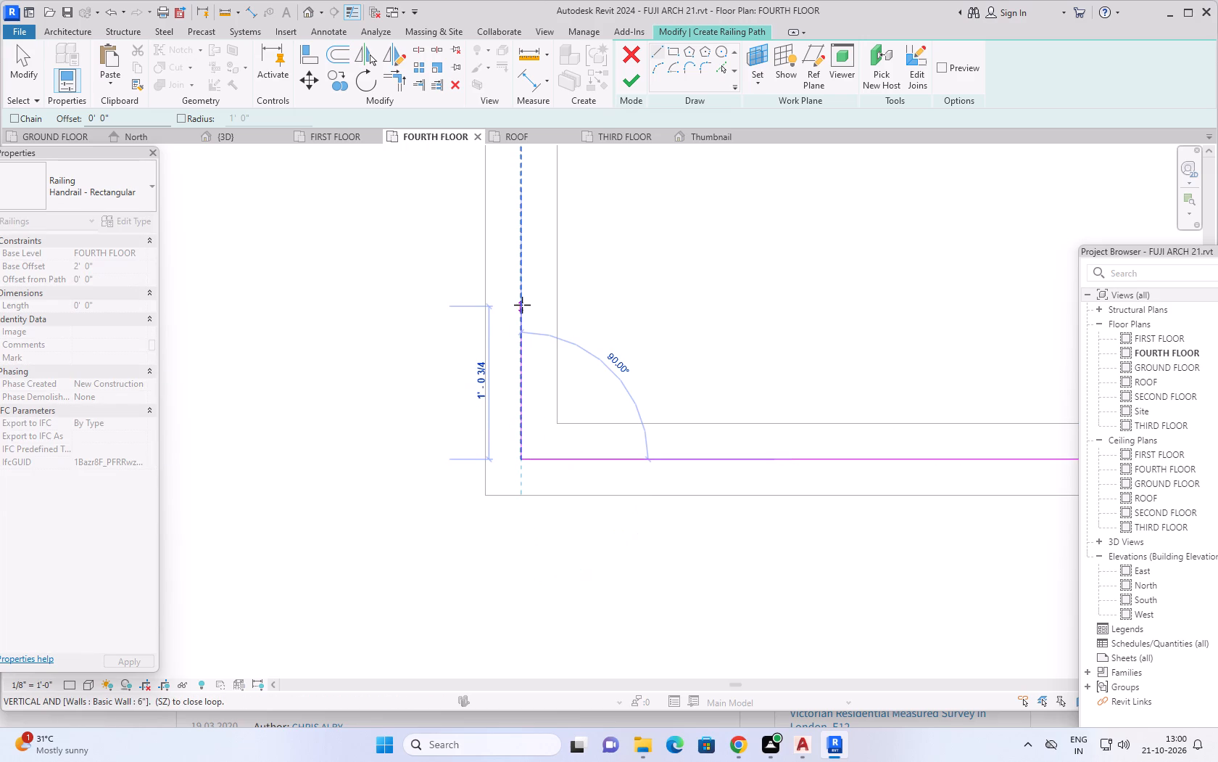
scroll(522, 305, "down", 15)
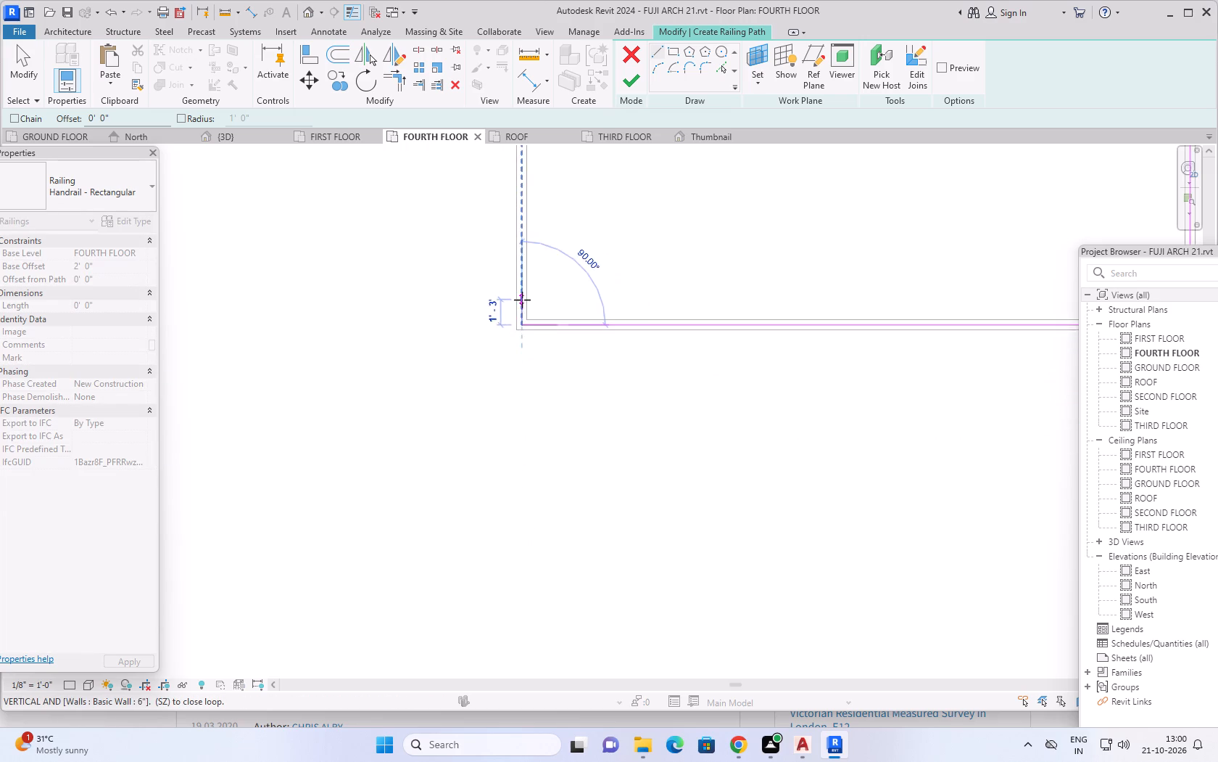
scroll(522, 293, "down", 4)
middle_click_drag(521, 267, 505, 619)
scroll(521, 267, "down", 1)
scroll(505, 620, "up", 1)
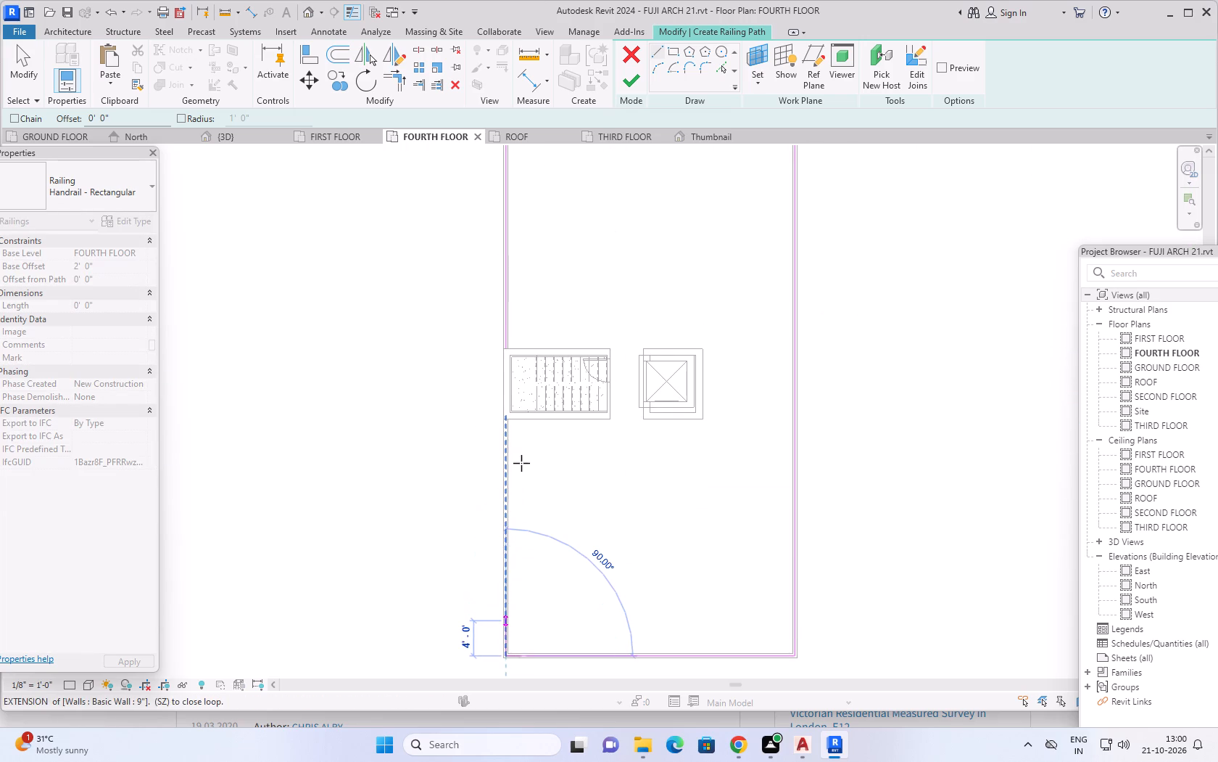
scroll(502, 418, "up", 12)
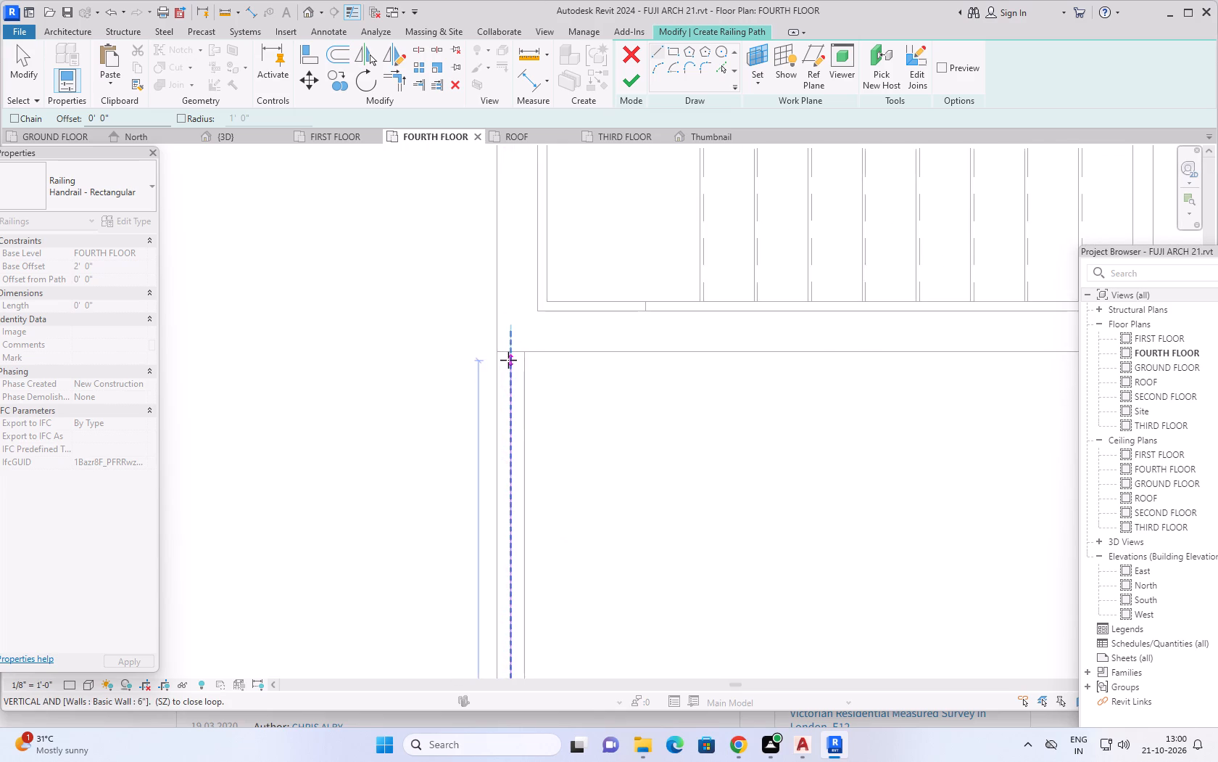
scroll(508, 360, "up", 13)
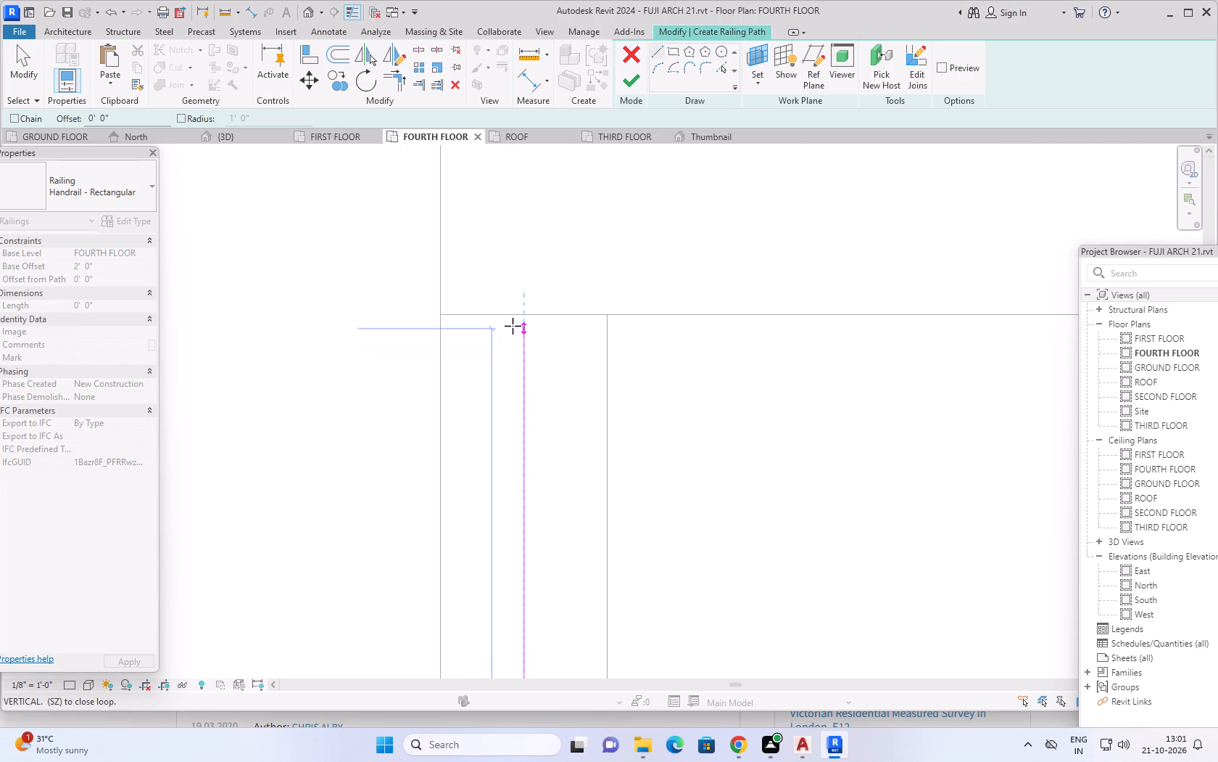
left_click(524, 315)
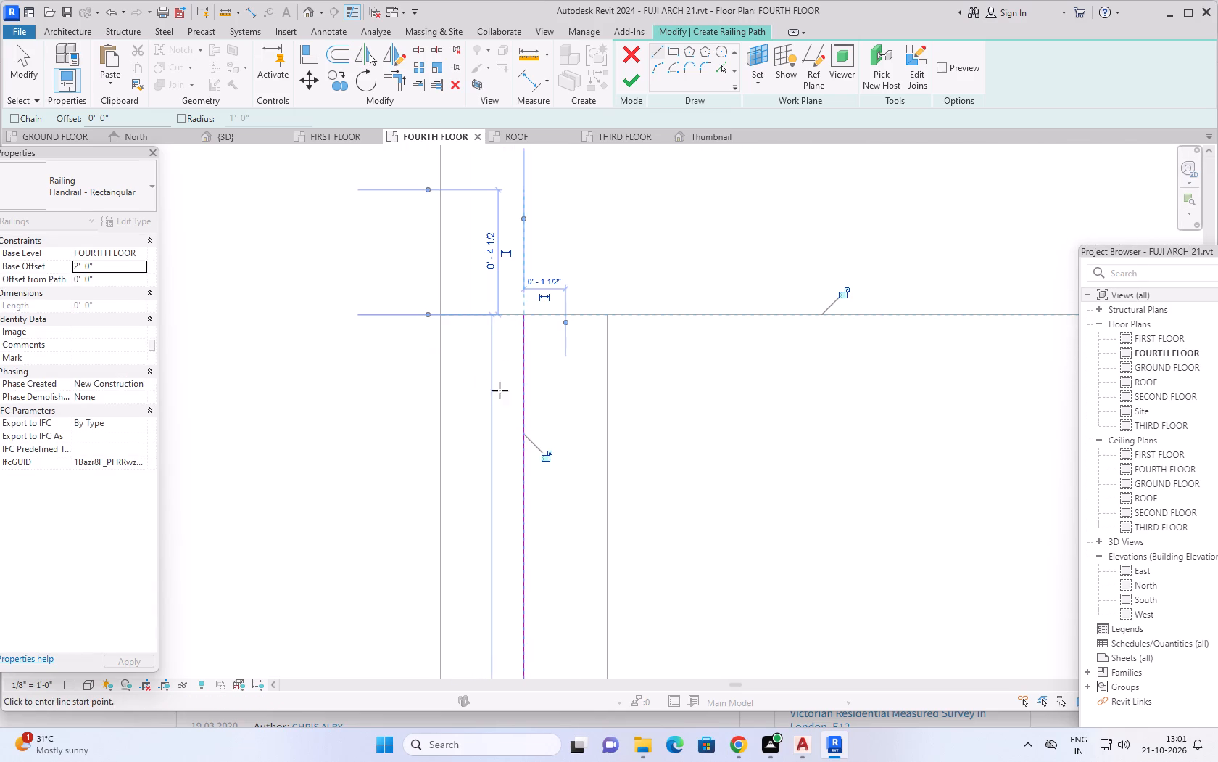
Change the railing type to Glass Panel - Bottom Fill and finish the path sketch around the parapet.
scroll(673, 462, "down", 16)
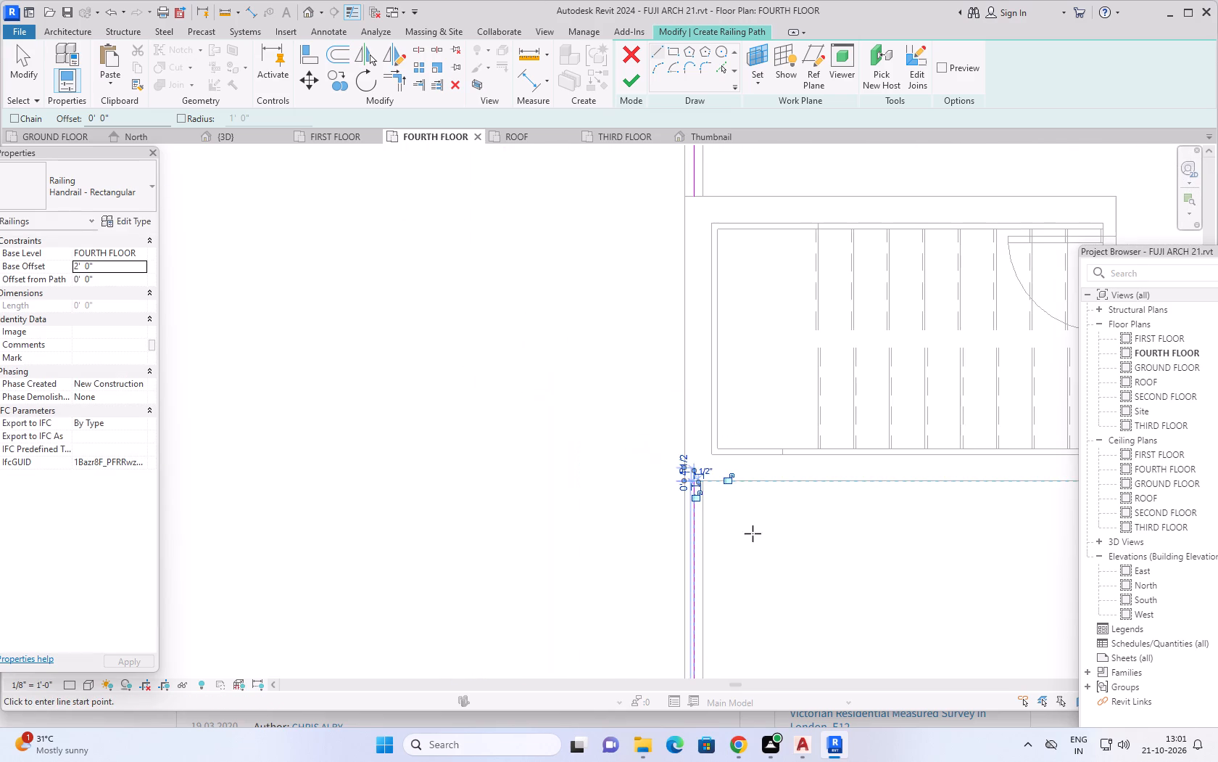
scroll(771, 551, "down", 4)
left_click(140, 188)
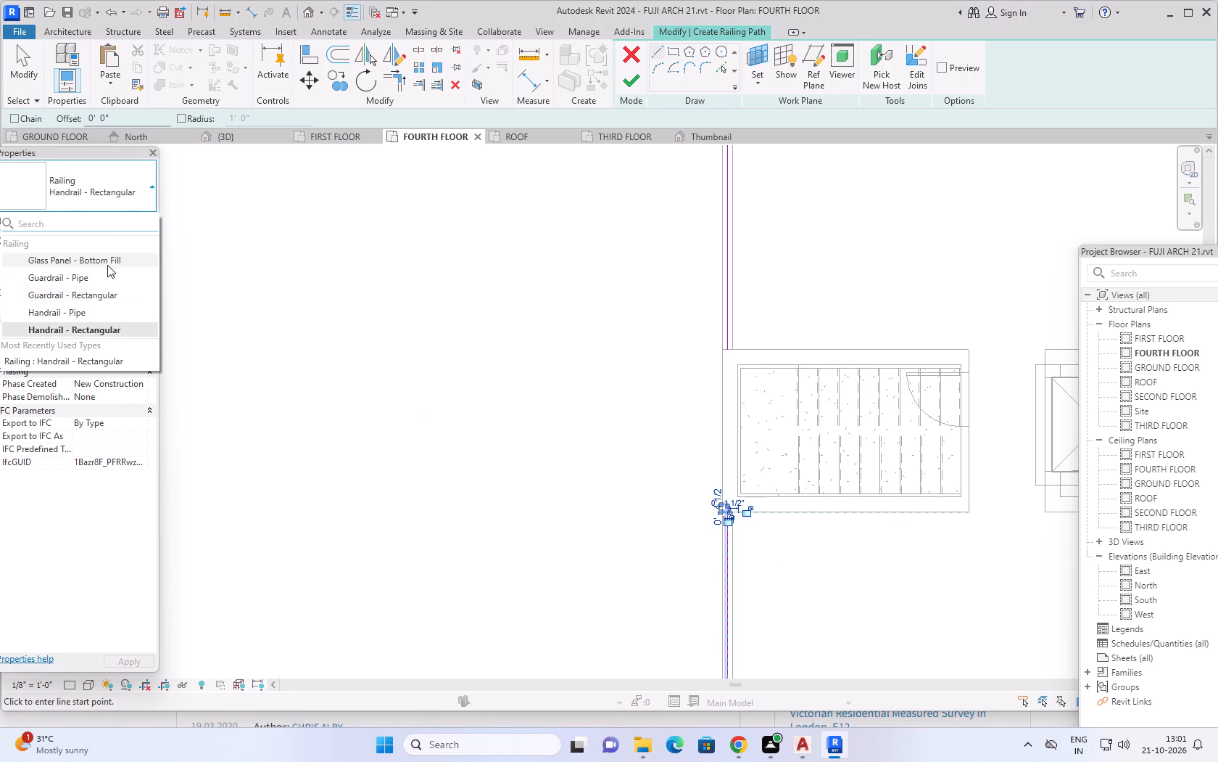
left_click(109, 261)
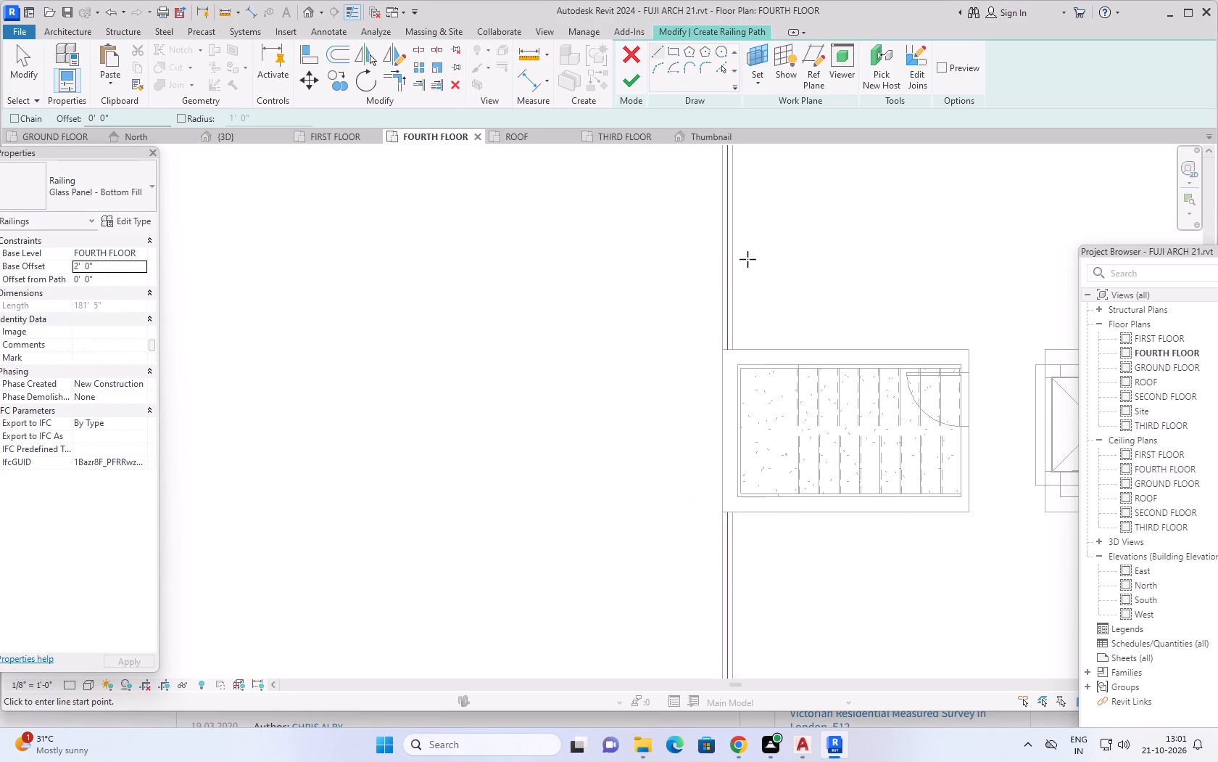
left_click(631, 83)
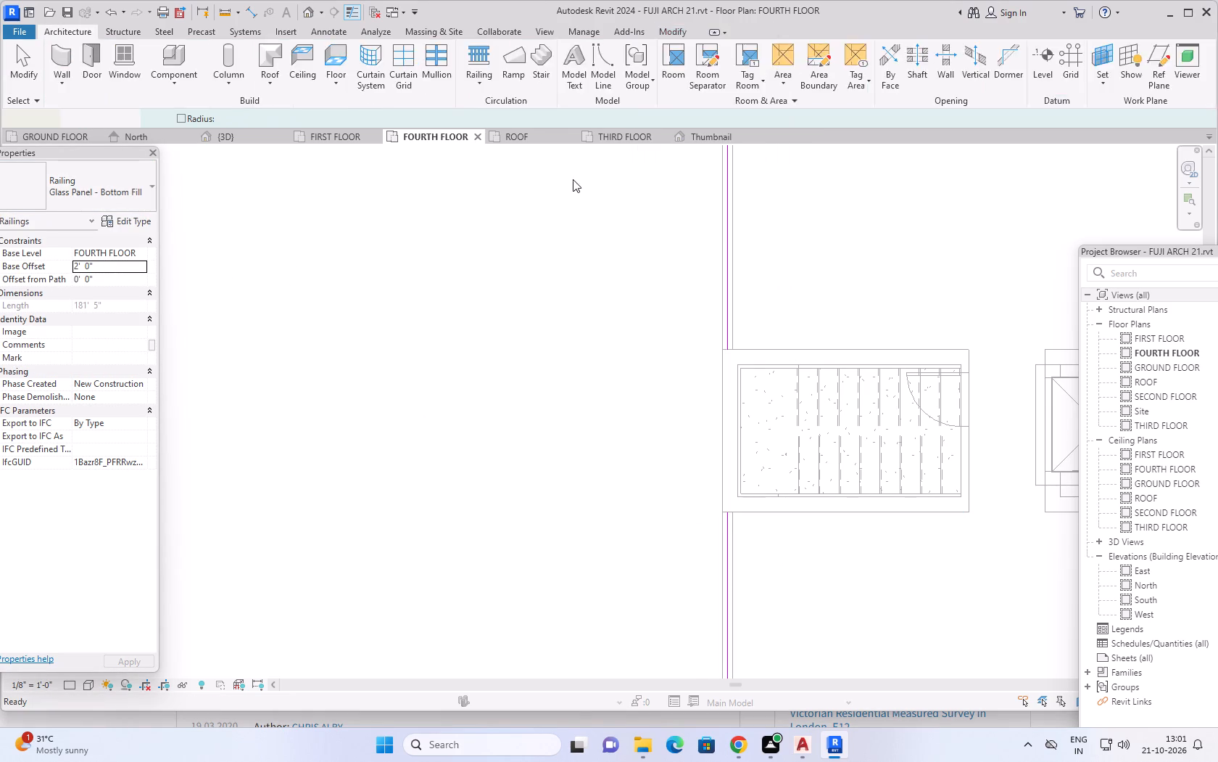
scroll(561, 400, "down", 11)
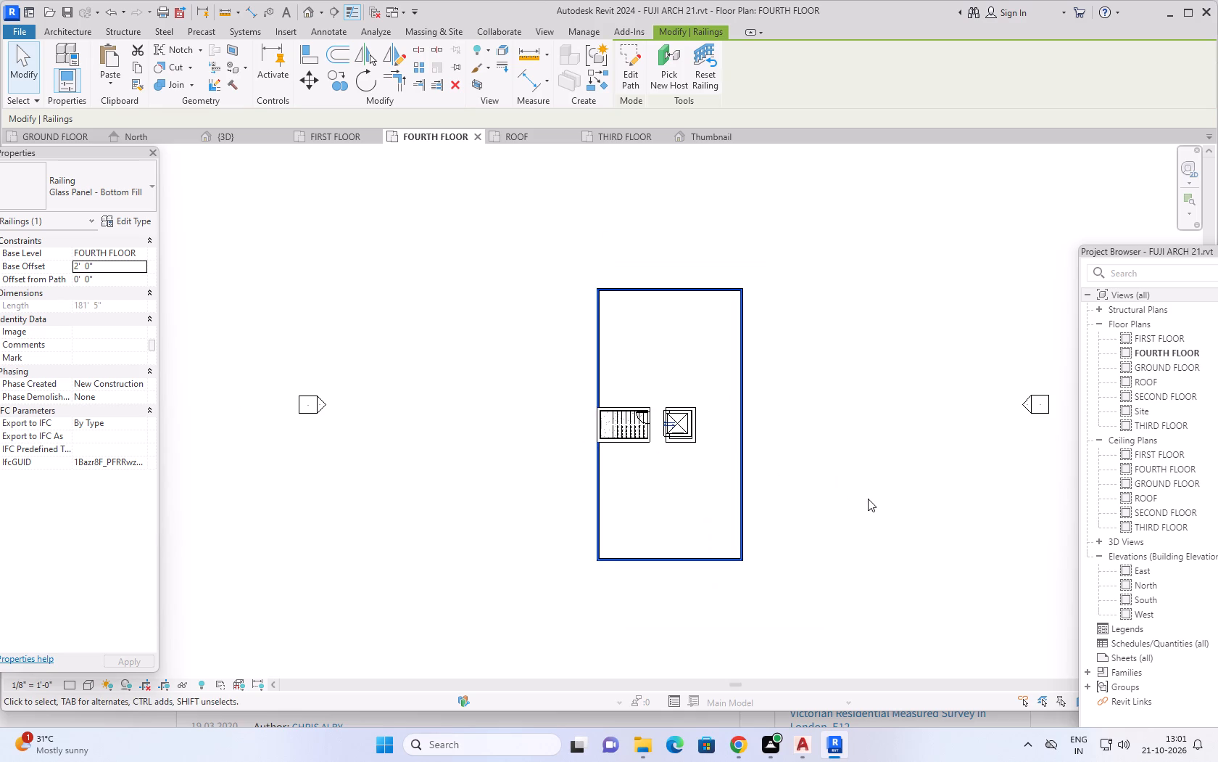
middle_click_drag(883, 509, 834, 504, "shift")
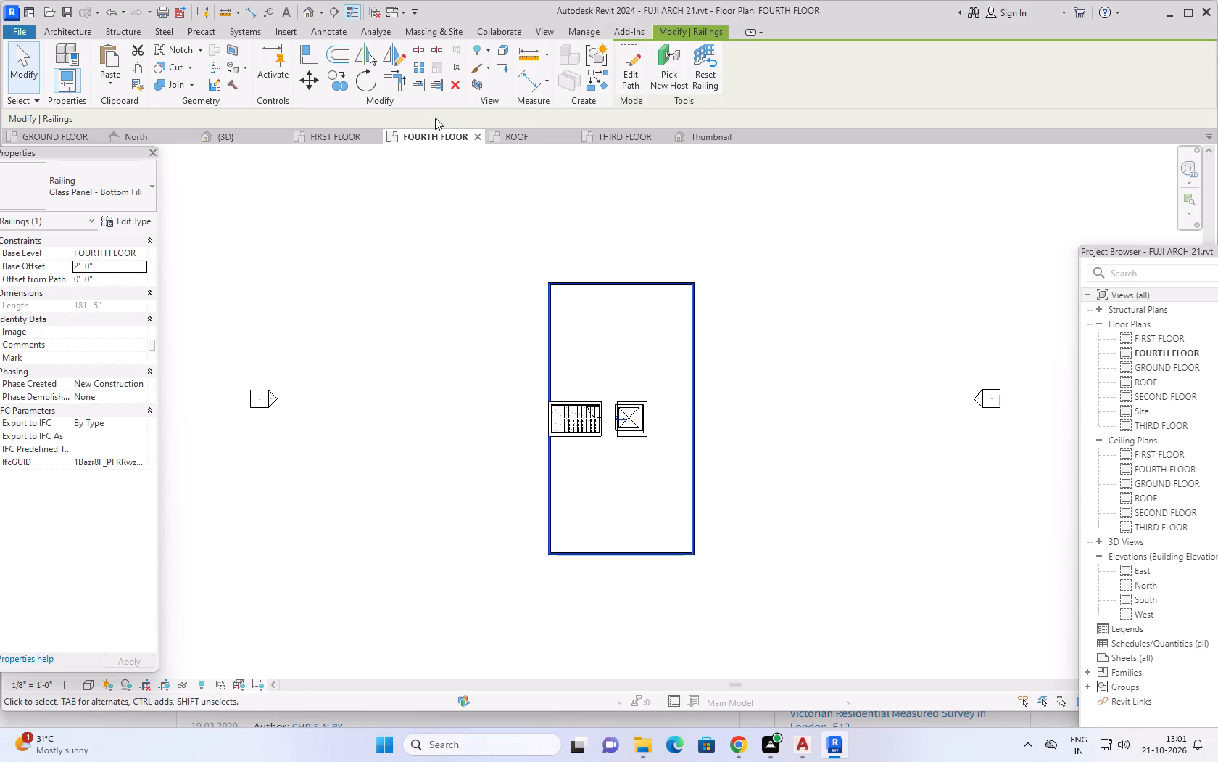
Examine the glass panel railing on the fourth-floor parapet from the front and both sides in the 3D view.
left_click(228, 138)
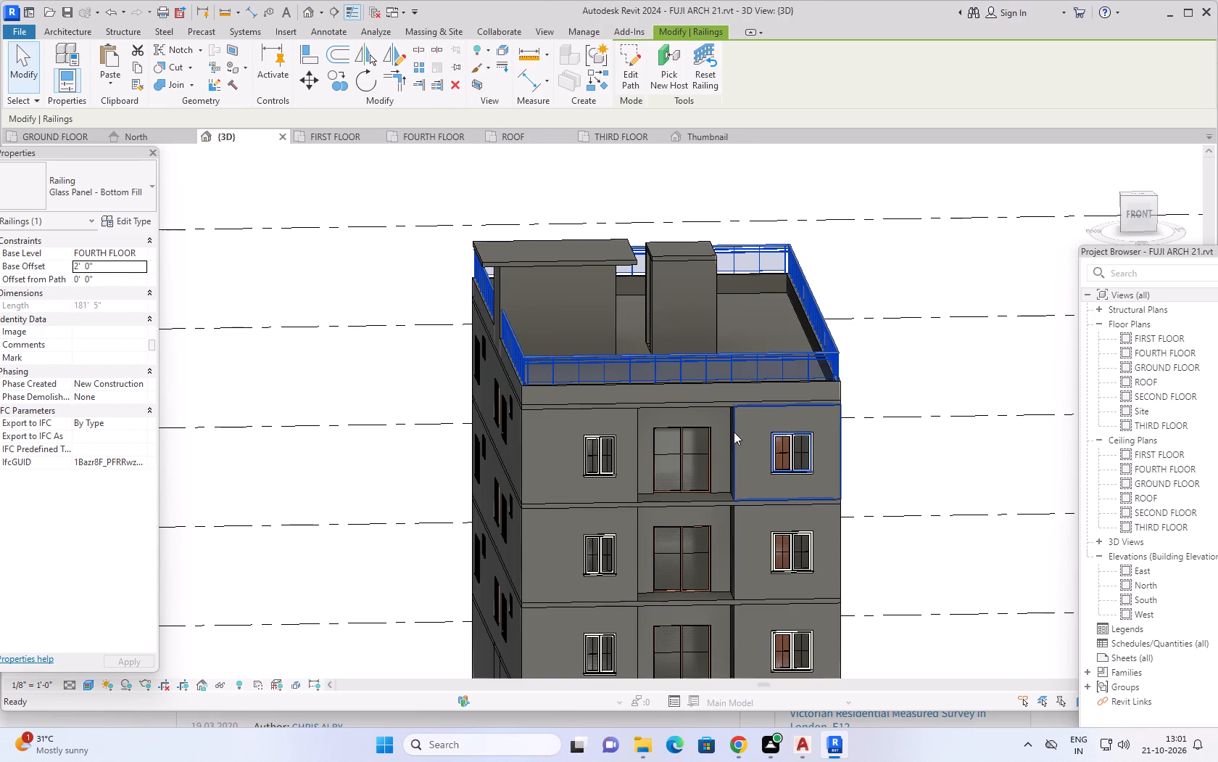
middle_click_drag(825, 461, 728, 421, "shift")
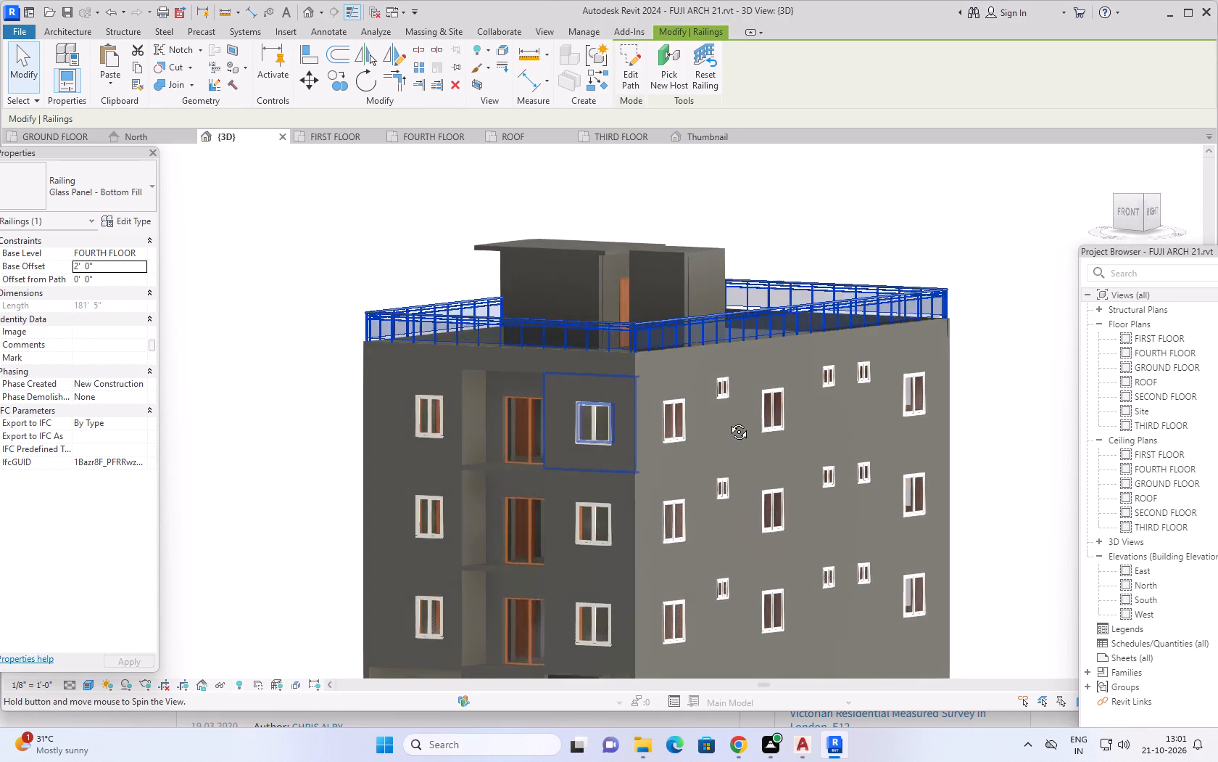
middle_click_drag(728, 421, 770, 430, "shift")
key("Escape")
key("Escape")
key("Escape")
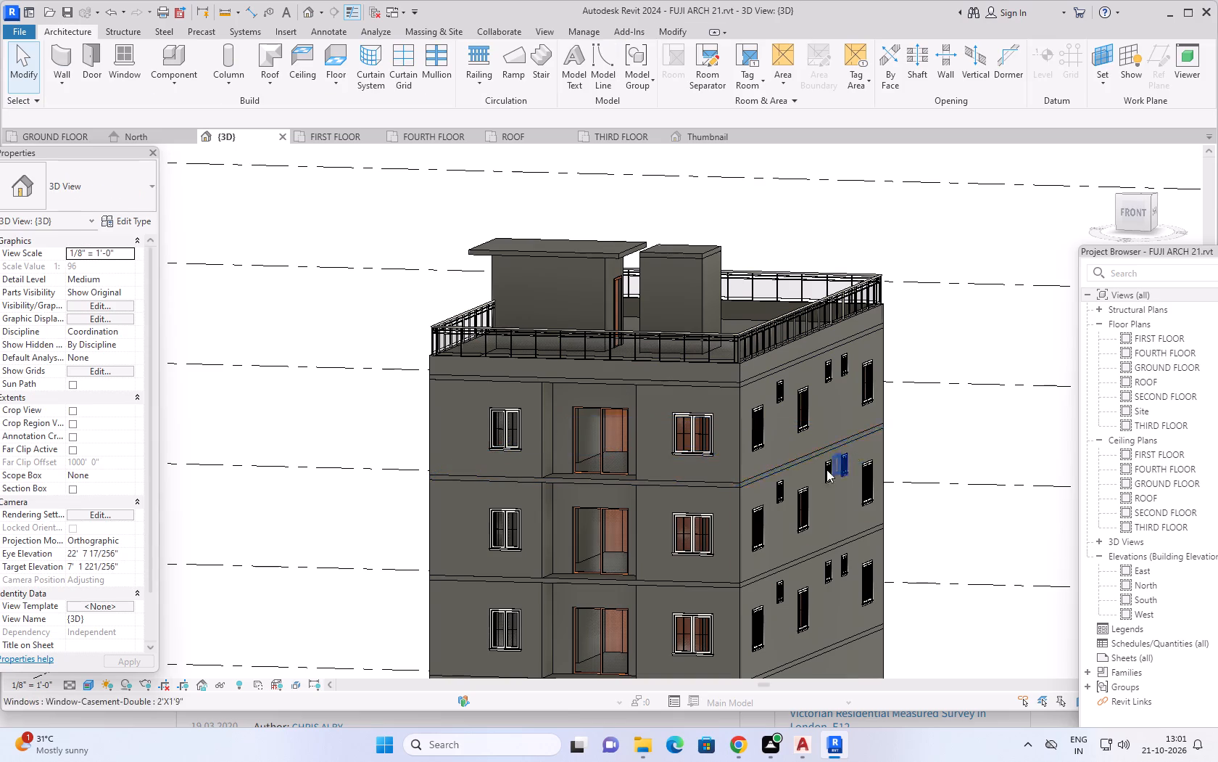
middle_click_drag(314, 504, 409, 372)
scroll(434, 425, "down", 2)
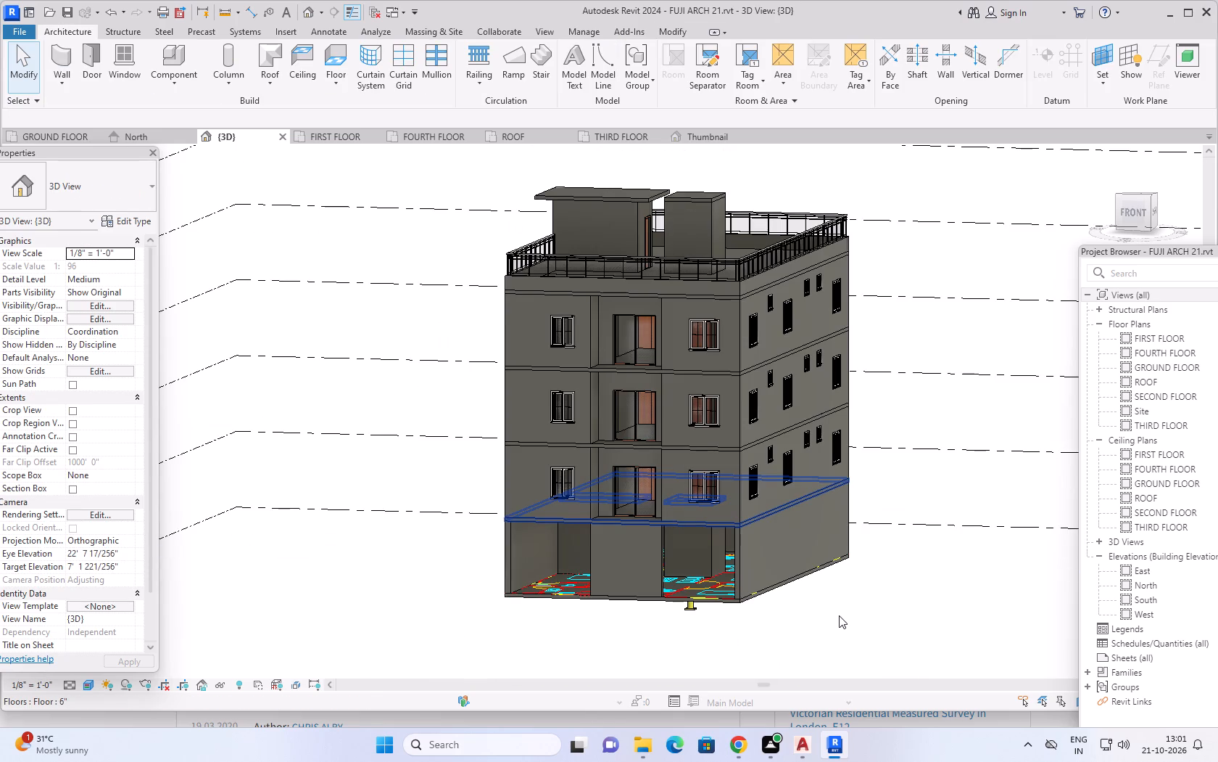
middle_click_drag(840, 615, 945, 615, "shift")
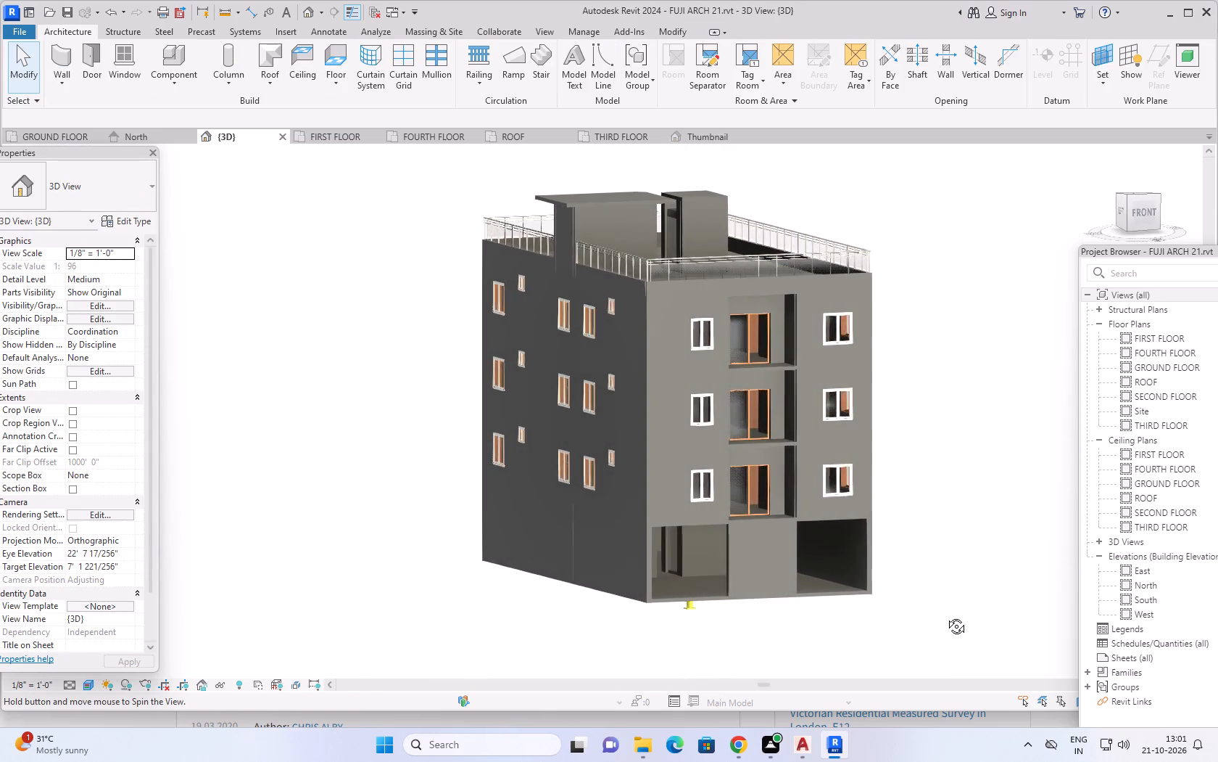
middle_click_drag(945, 615, 966, 631, "shift")
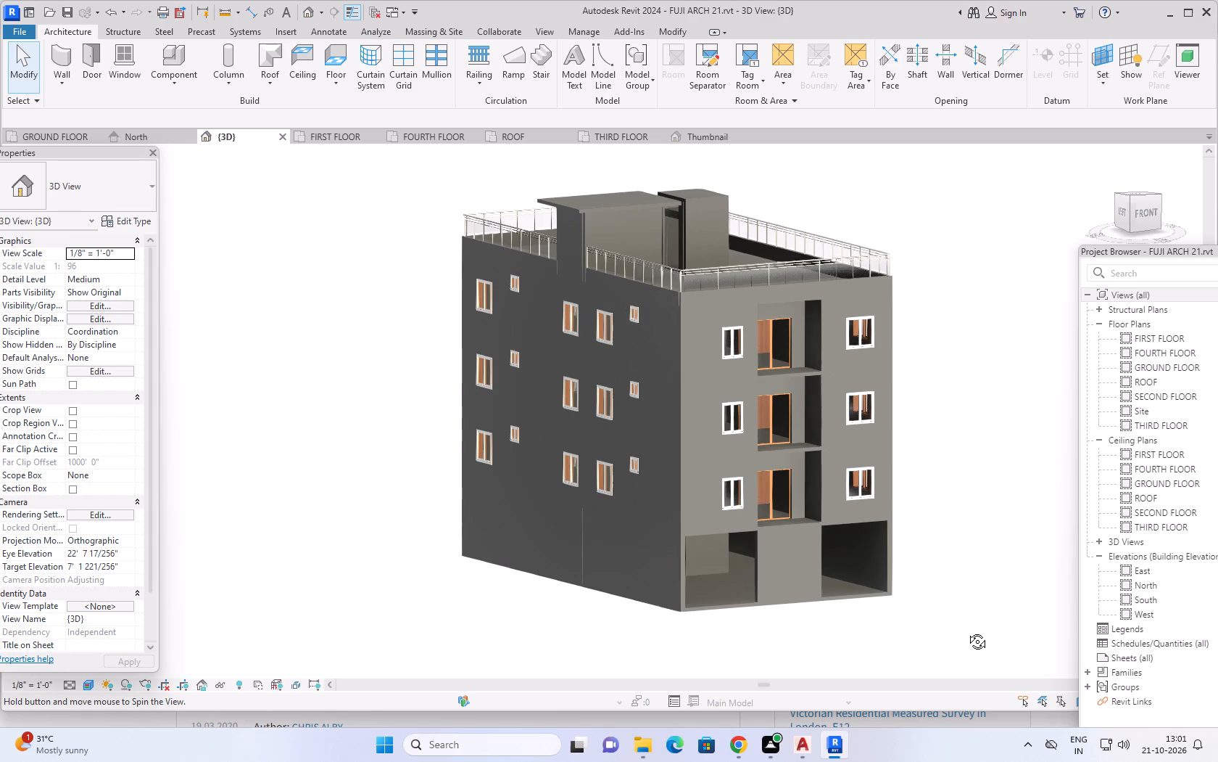
middle_click_drag(966, 631, 935, 646, "shift")
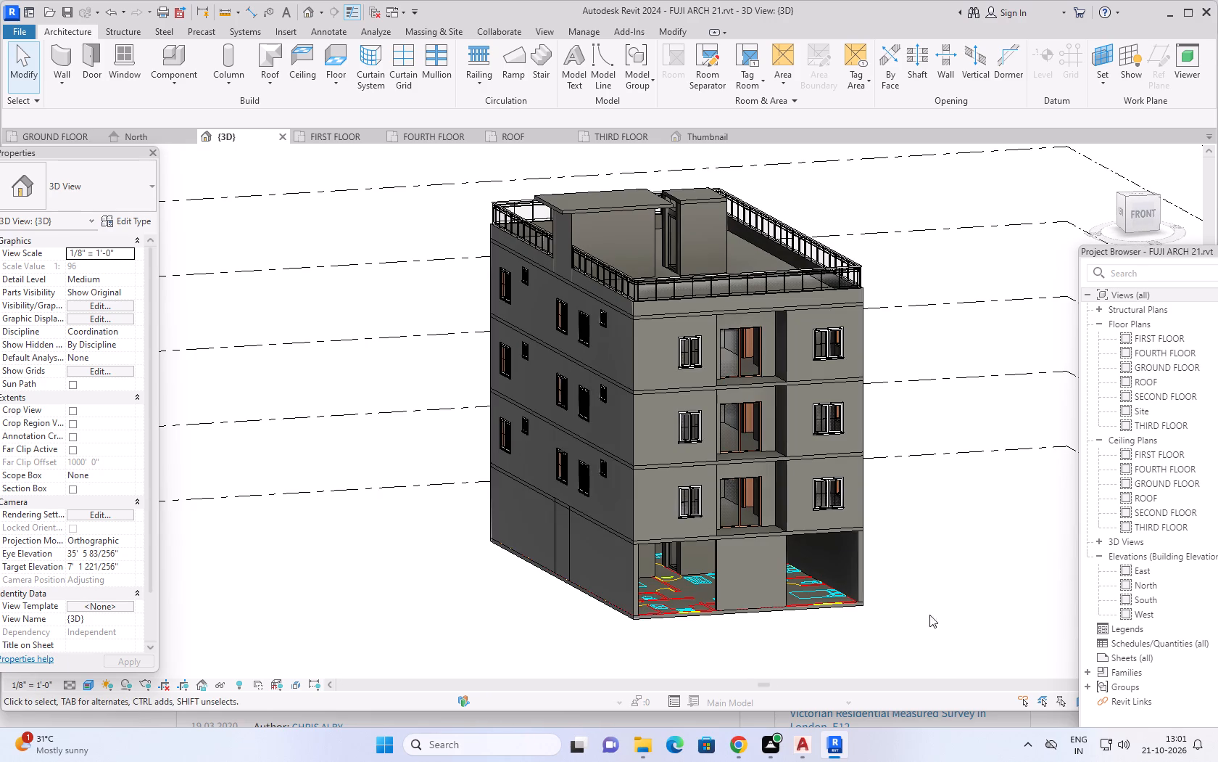
Inspect the building's front facade in 3D from high and low angles, from the open ground floor to the rooftop.
scroll(950, 567, "up", 1)
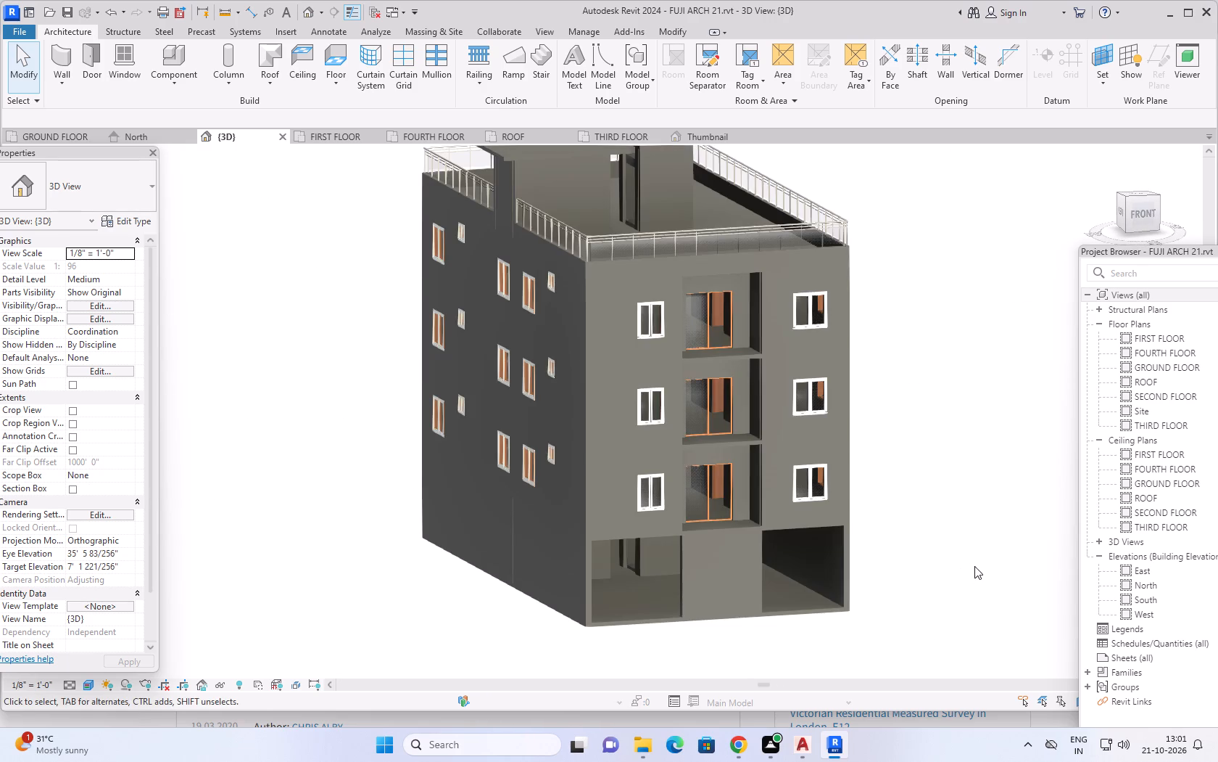
middle_click_drag(1022, 560, 965, 557)
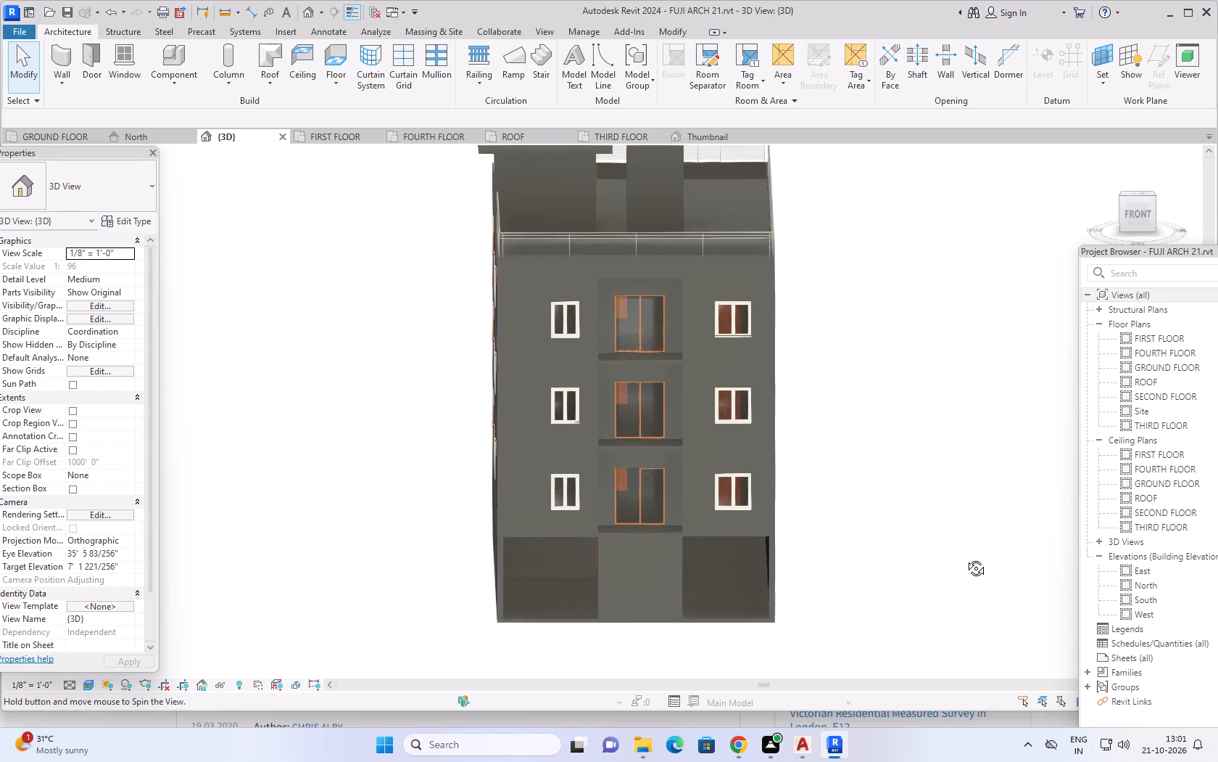
middle_click_drag(965, 557, 961, 474)
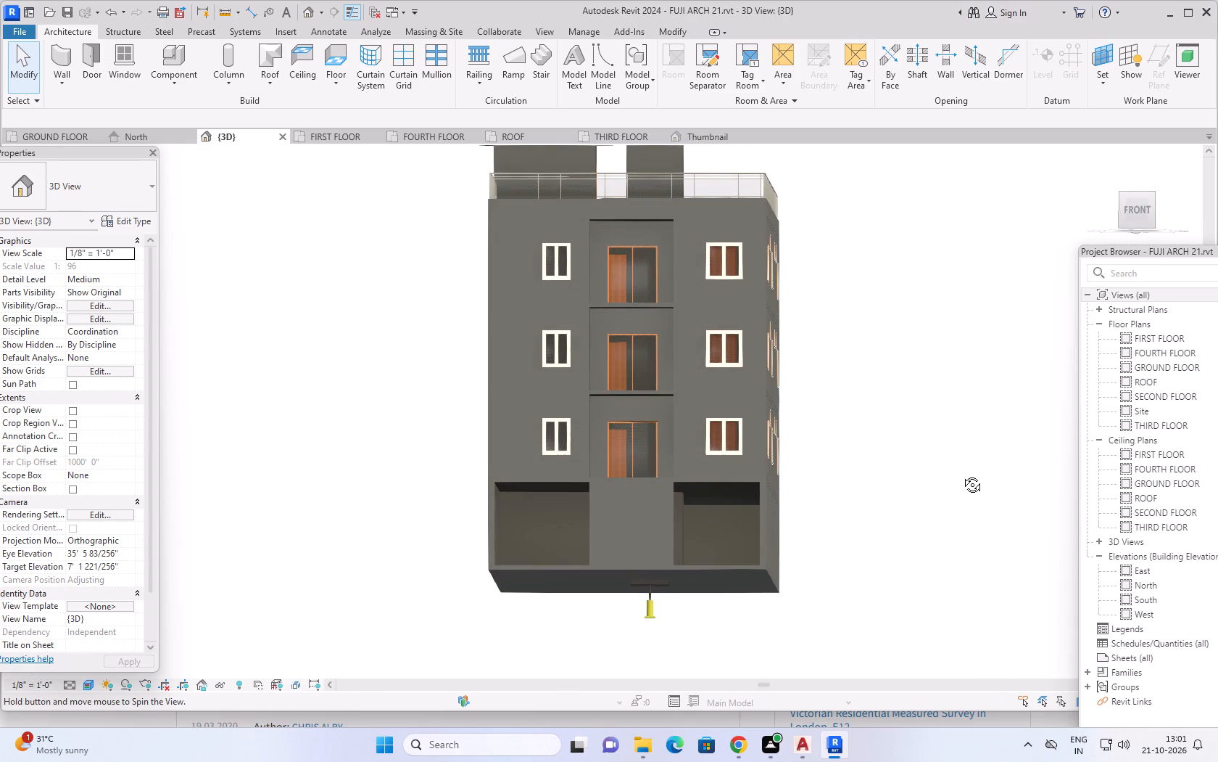
middle_click_drag(961, 474, 967, 540)
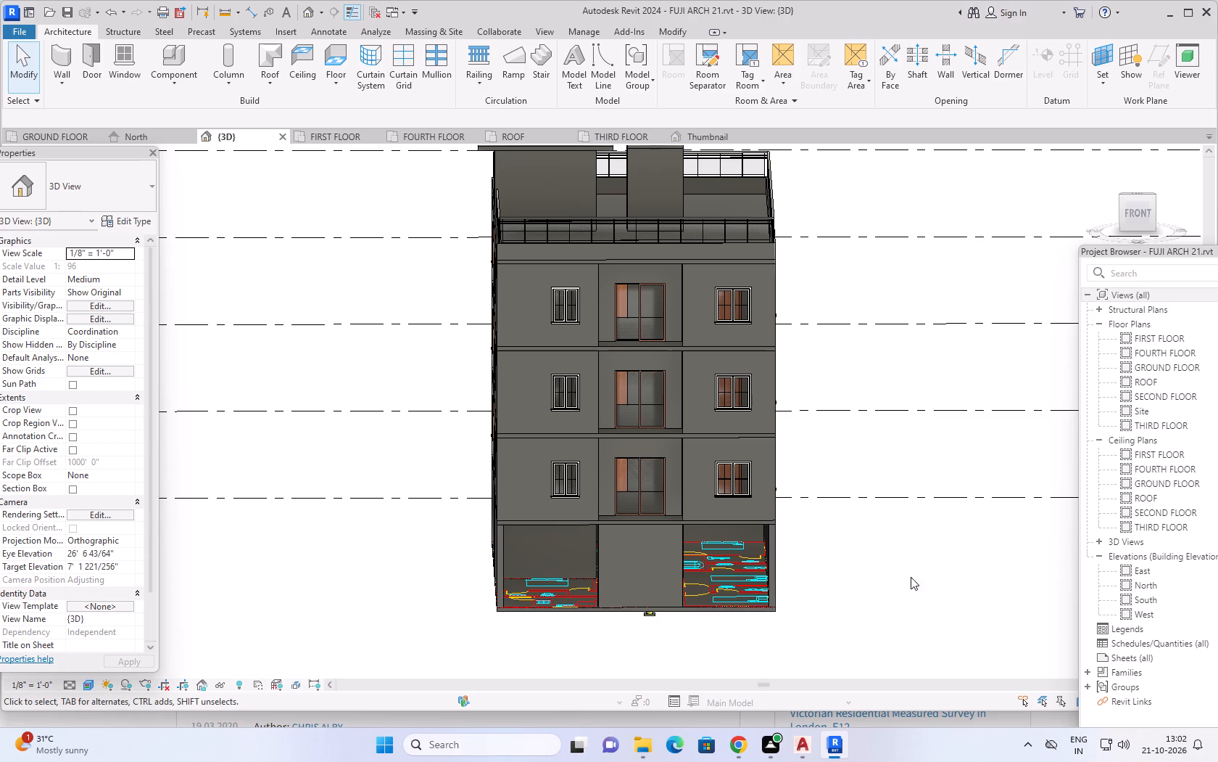
scroll(932, 530, "down", 2)
middle_click_drag(946, 565, 818, 596)
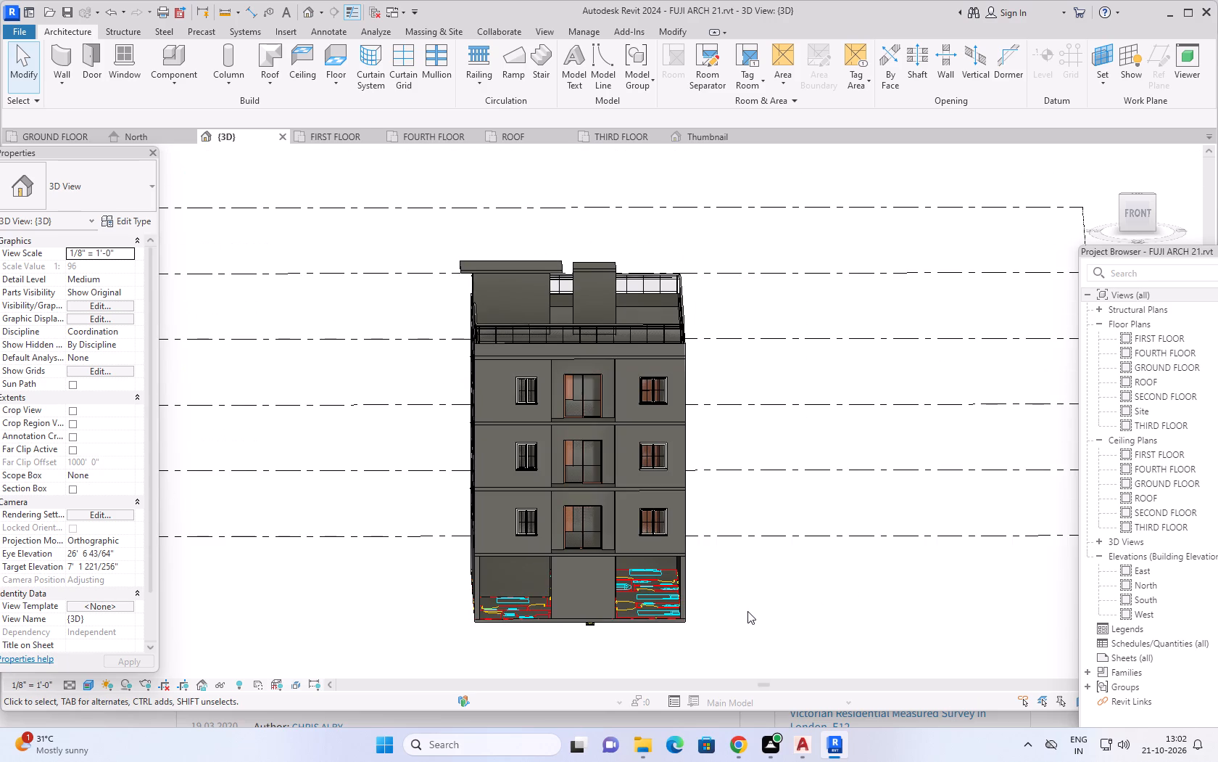
middle_click_drag(815, 628, 807, 539)
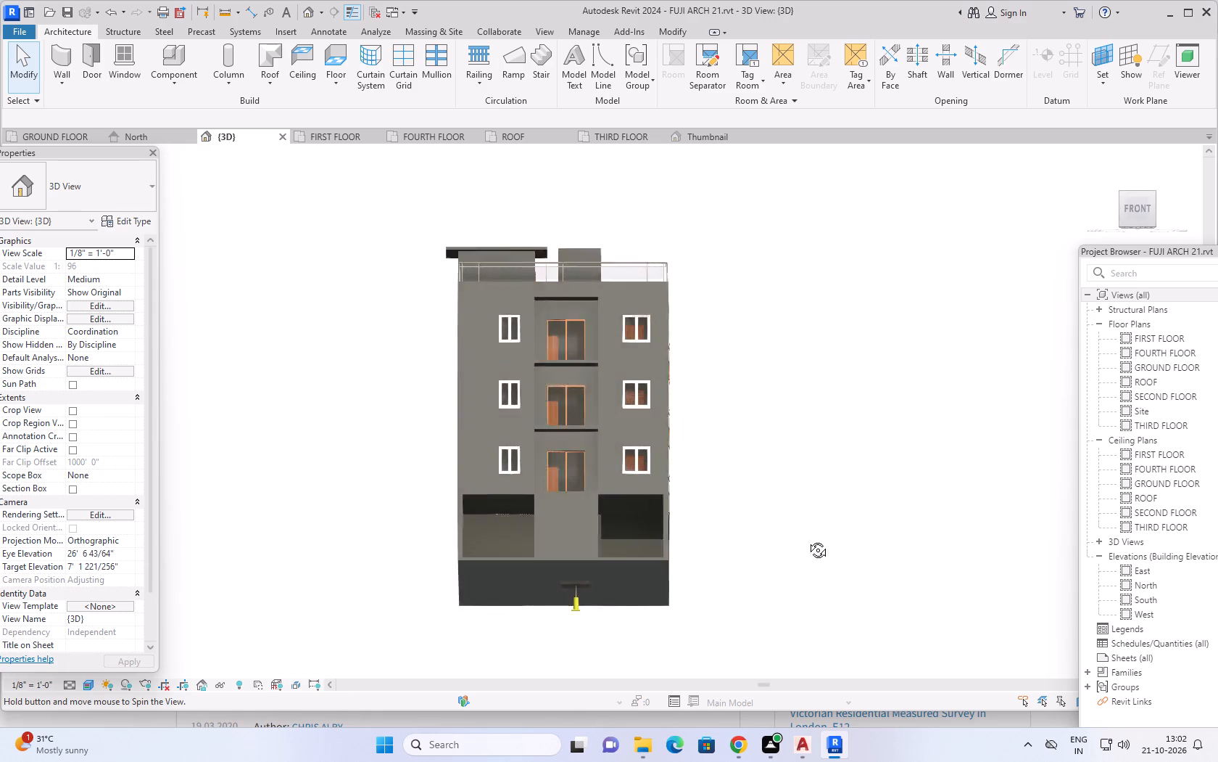
middle_click_drag(807, 539, 816, 603)
scroll(802, 403, "up", 1)
middle_click_drag(807, 419, 825, 483, "shift")
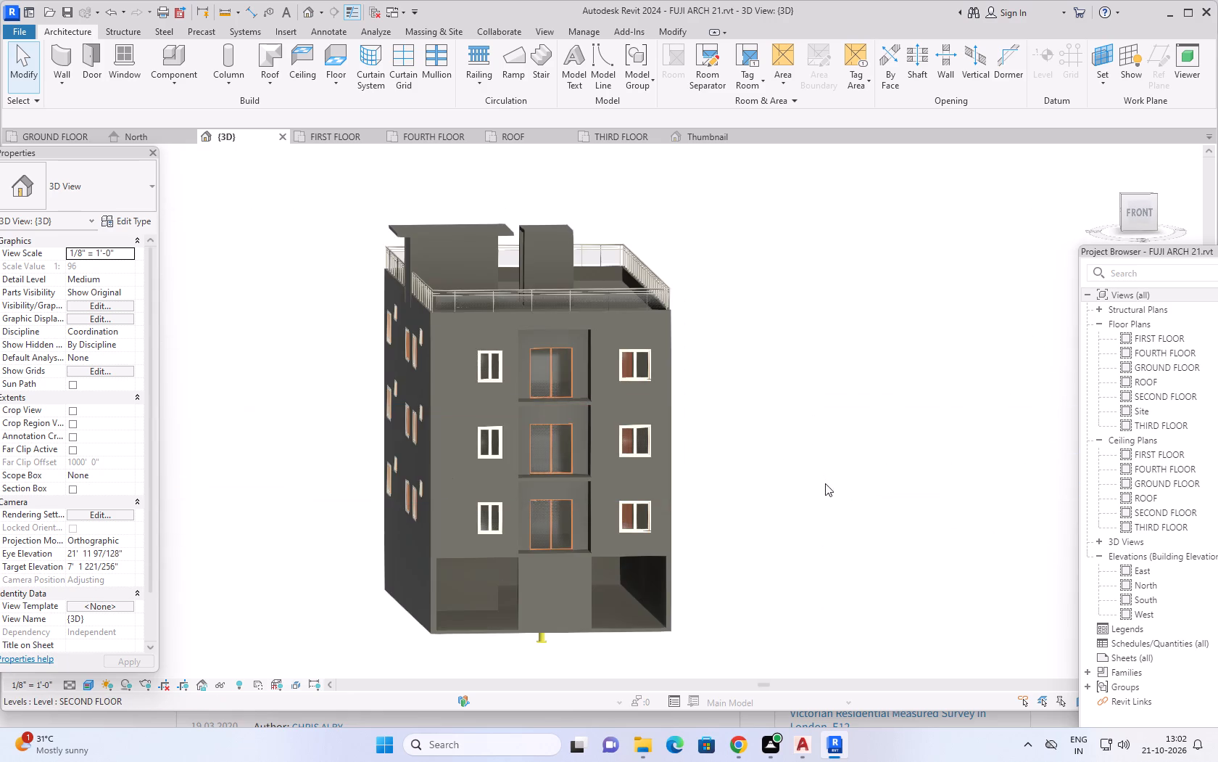
middle_click_drag(825, 483, 830, 525, "shift")
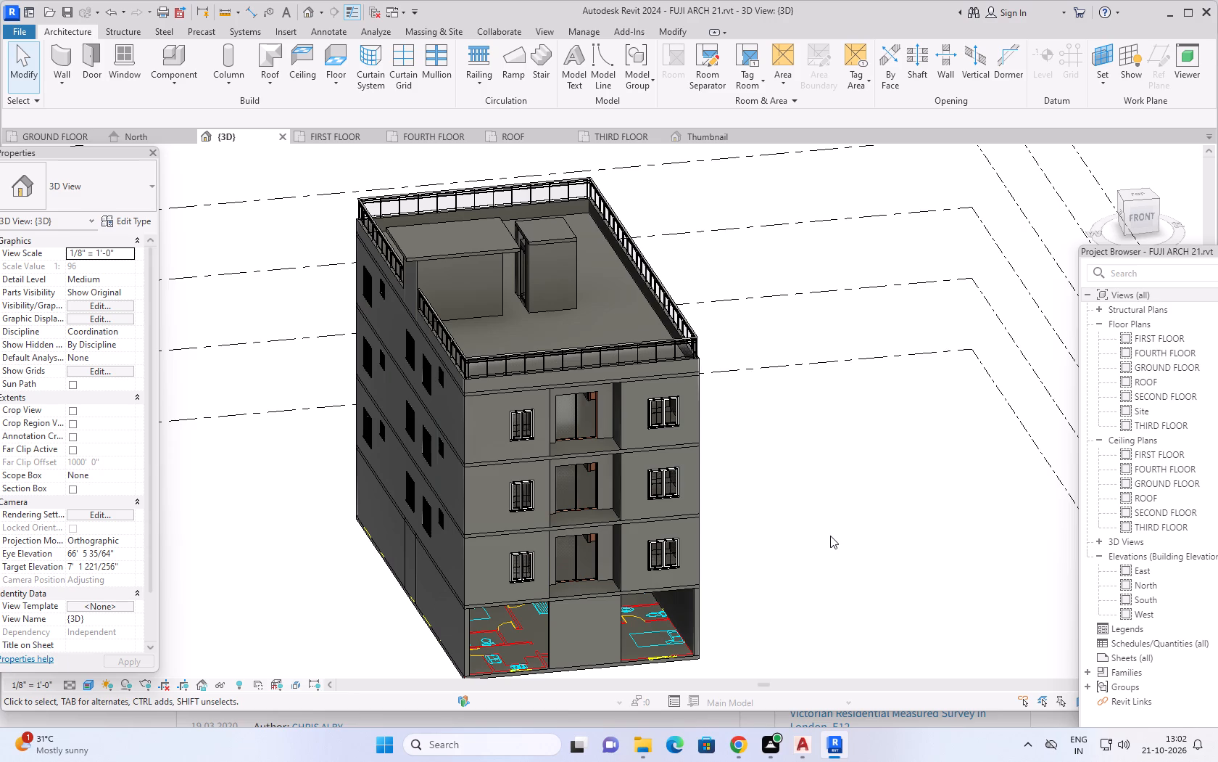
scroll(845, 540, "down", 1)
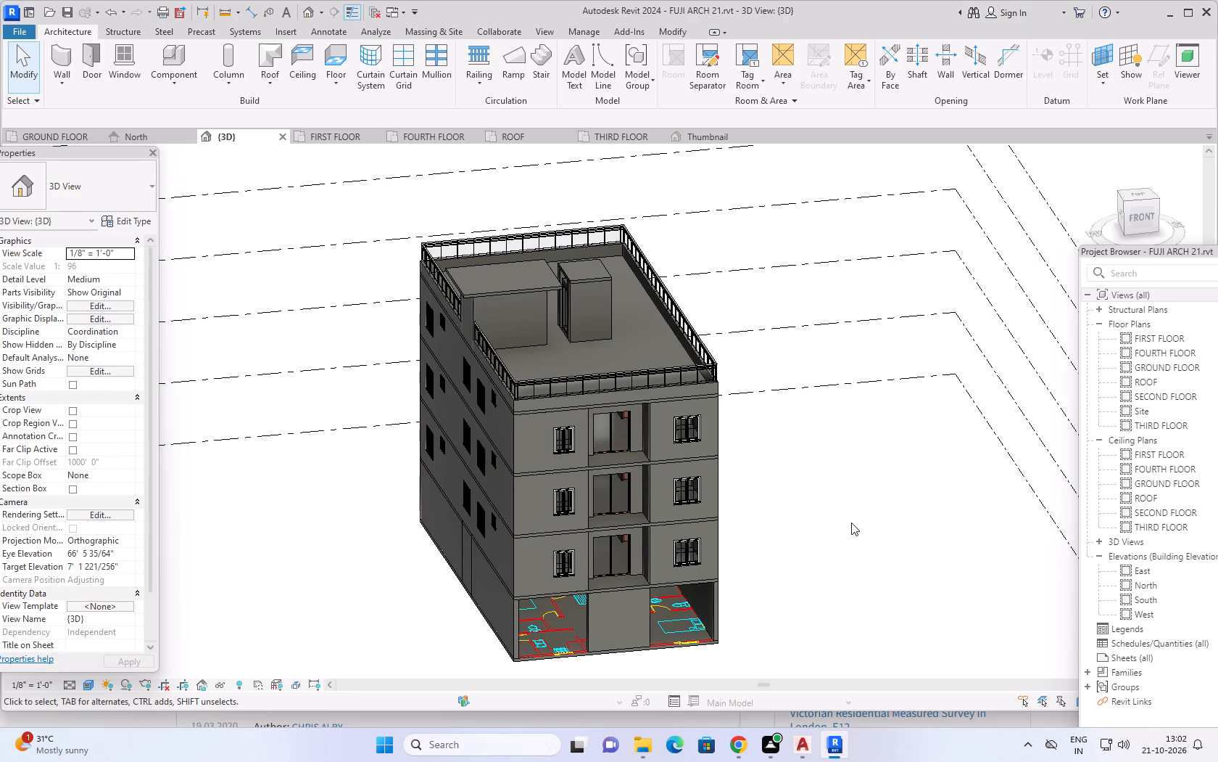
middle_click_drag(860, 526, 840, 483, "shift")
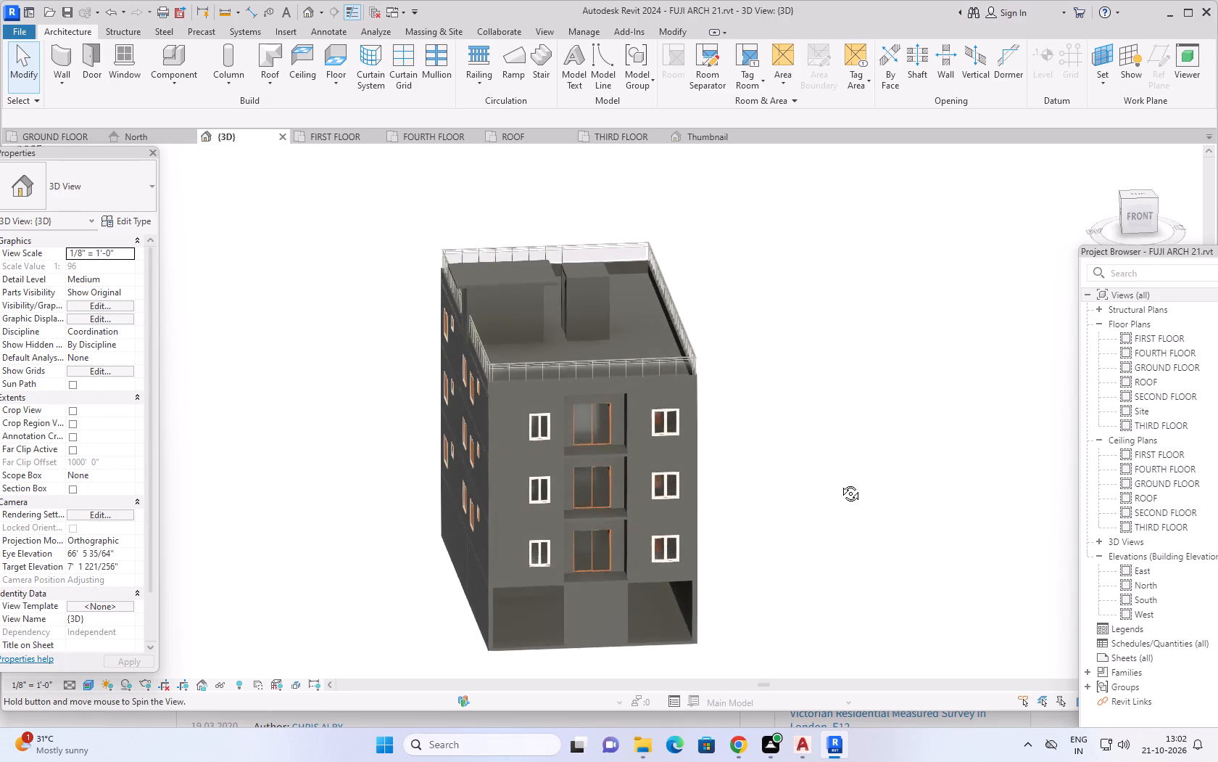
middle_click_drag(840, 483, 819, 369, "shift")
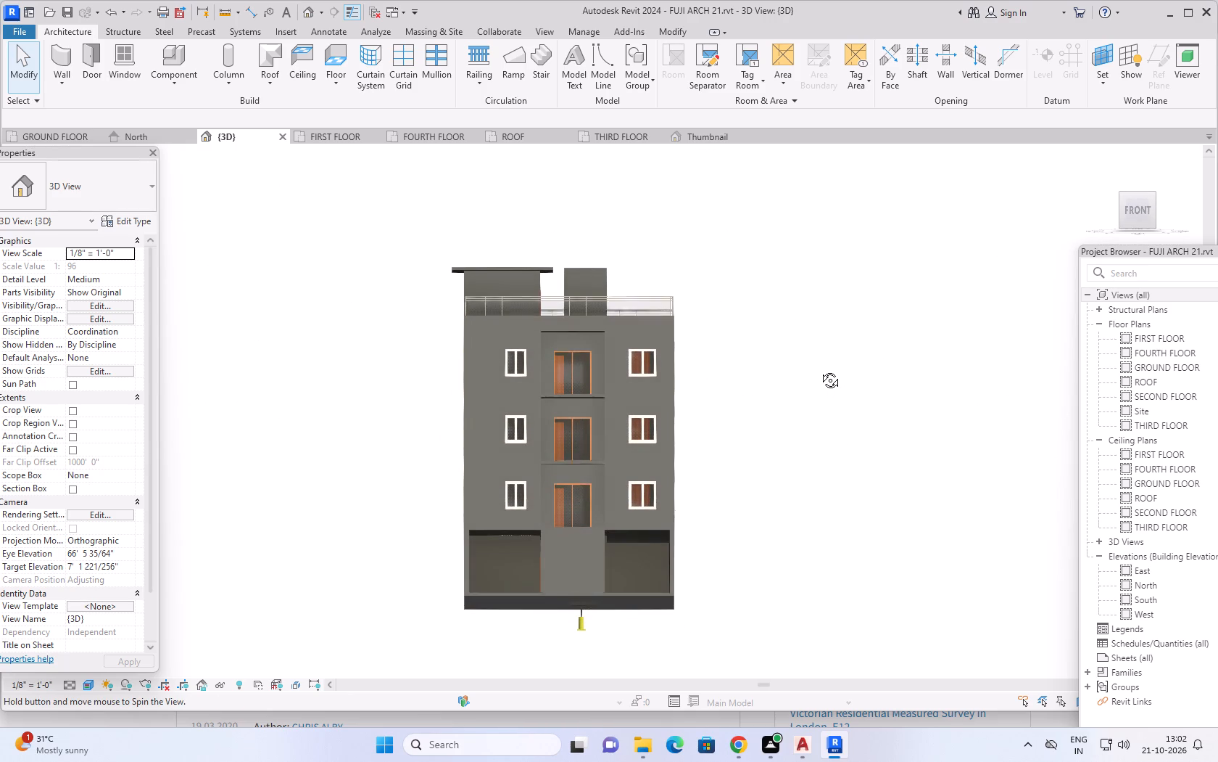
middle_click_drag(819, 369, 821, 395, "shift")
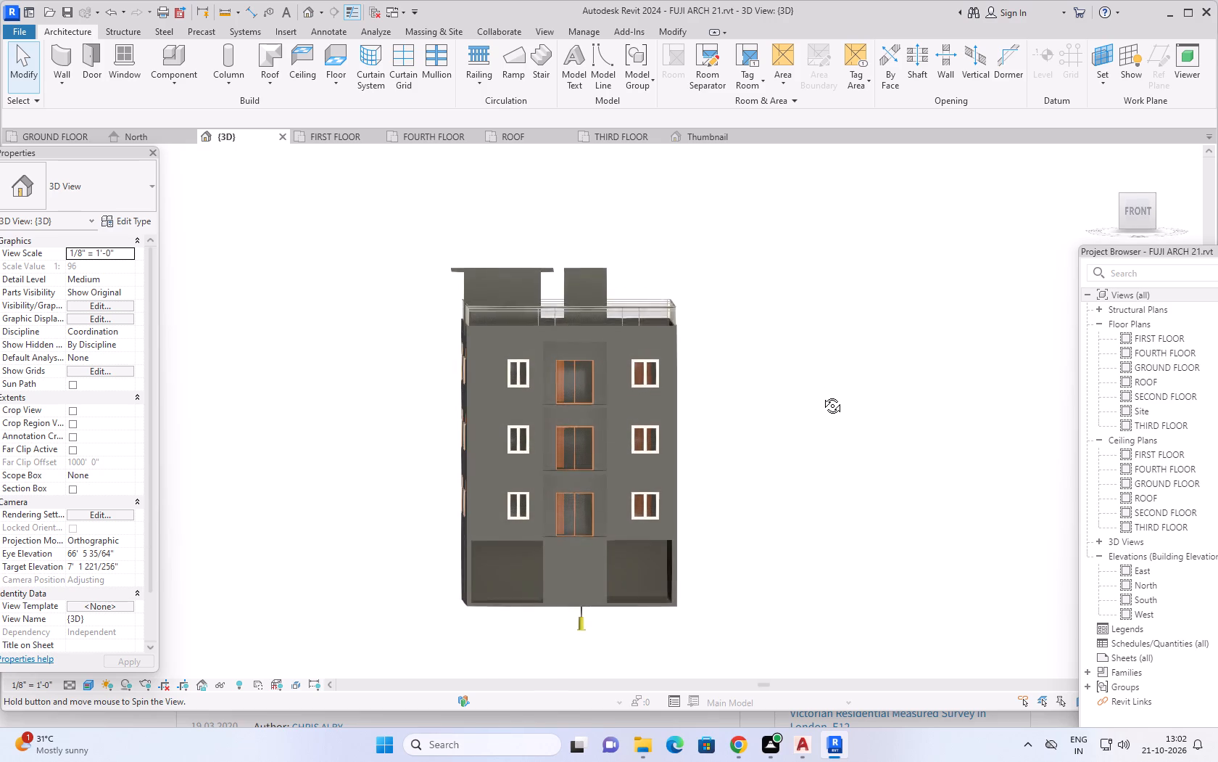
middle_click_drag(821, 395, 823, 401, "shift")
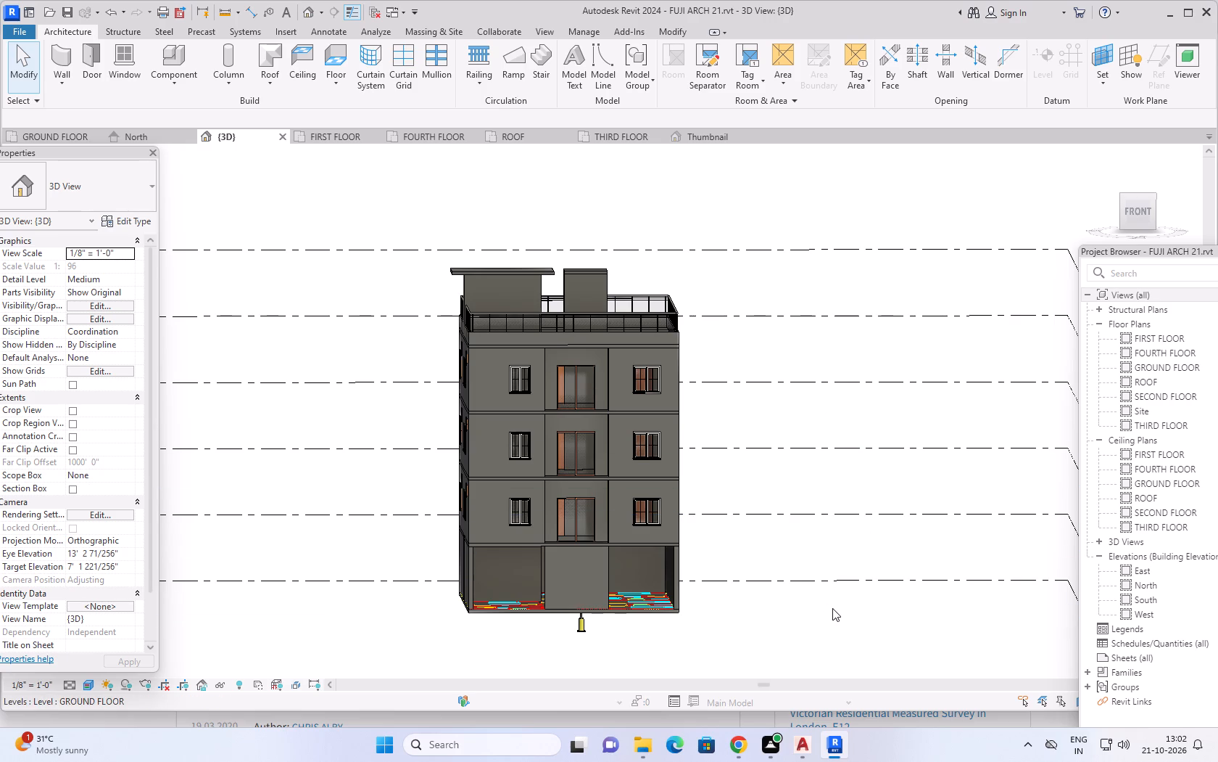
middle_click_drag(839, 620, 821, 623, "shift")
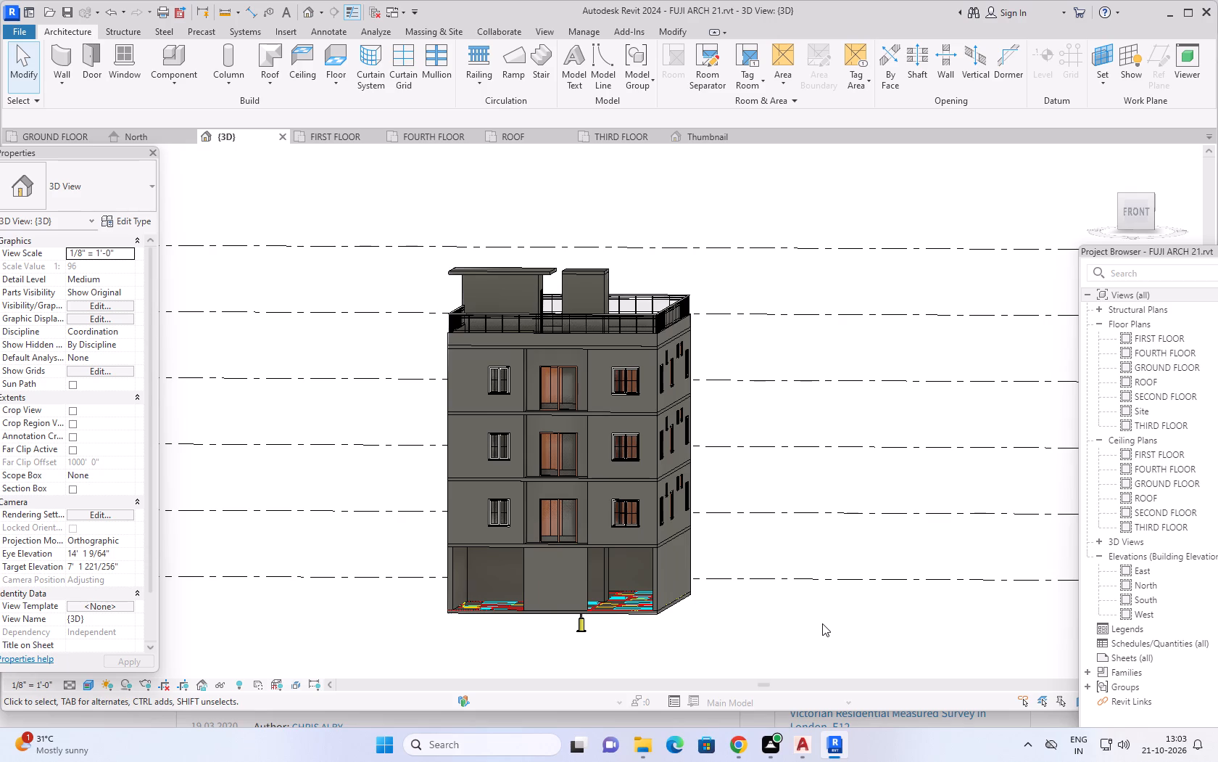
scroll(819, 624, "up", 1)
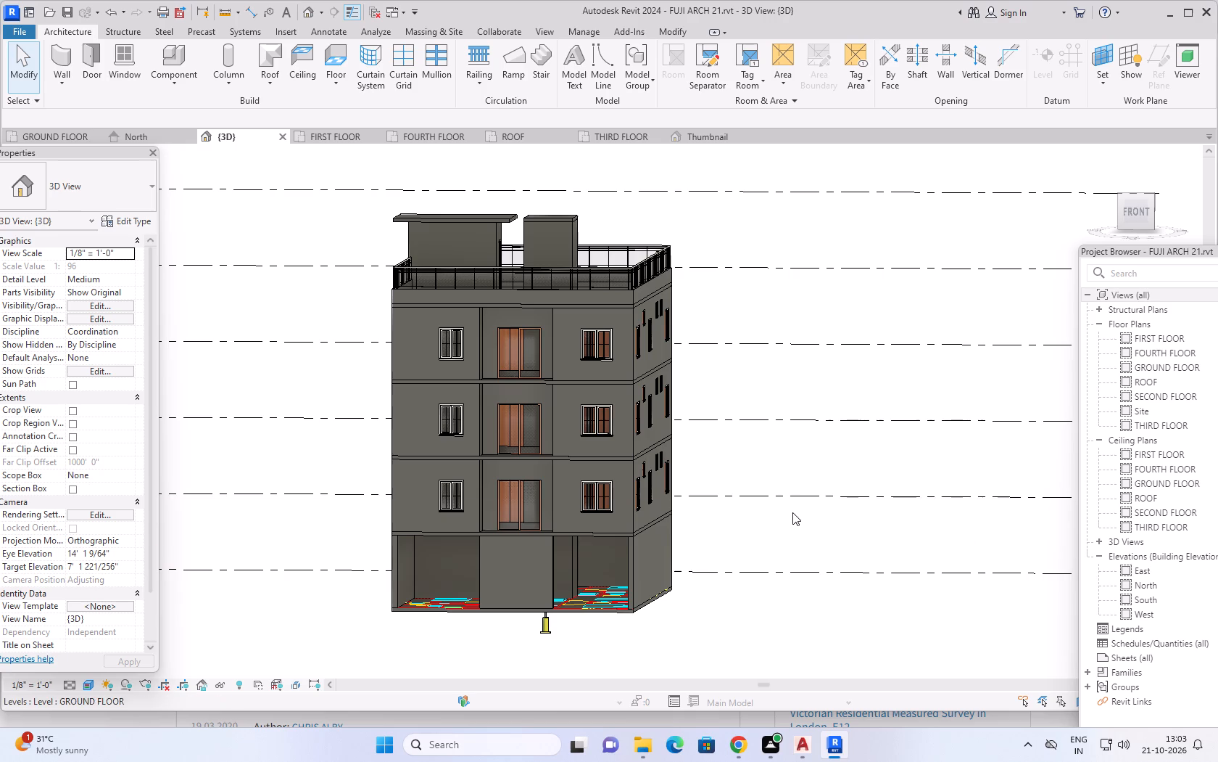
Inspect the rooftop stair enclosure, lift shaft and parapet railing in 3D from above the front facade.
middle_click_drag(803, 381, 810, 433, "shift")
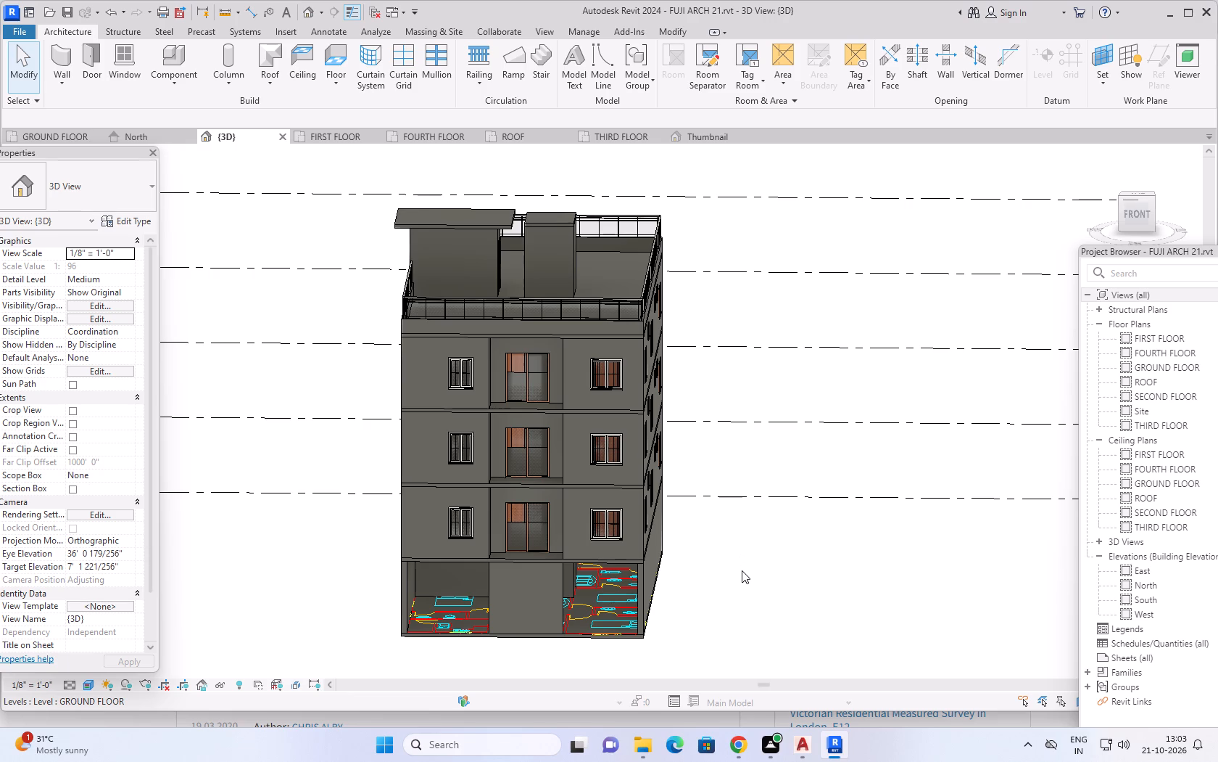
middle_click_drag(735, 590, 833, 660)
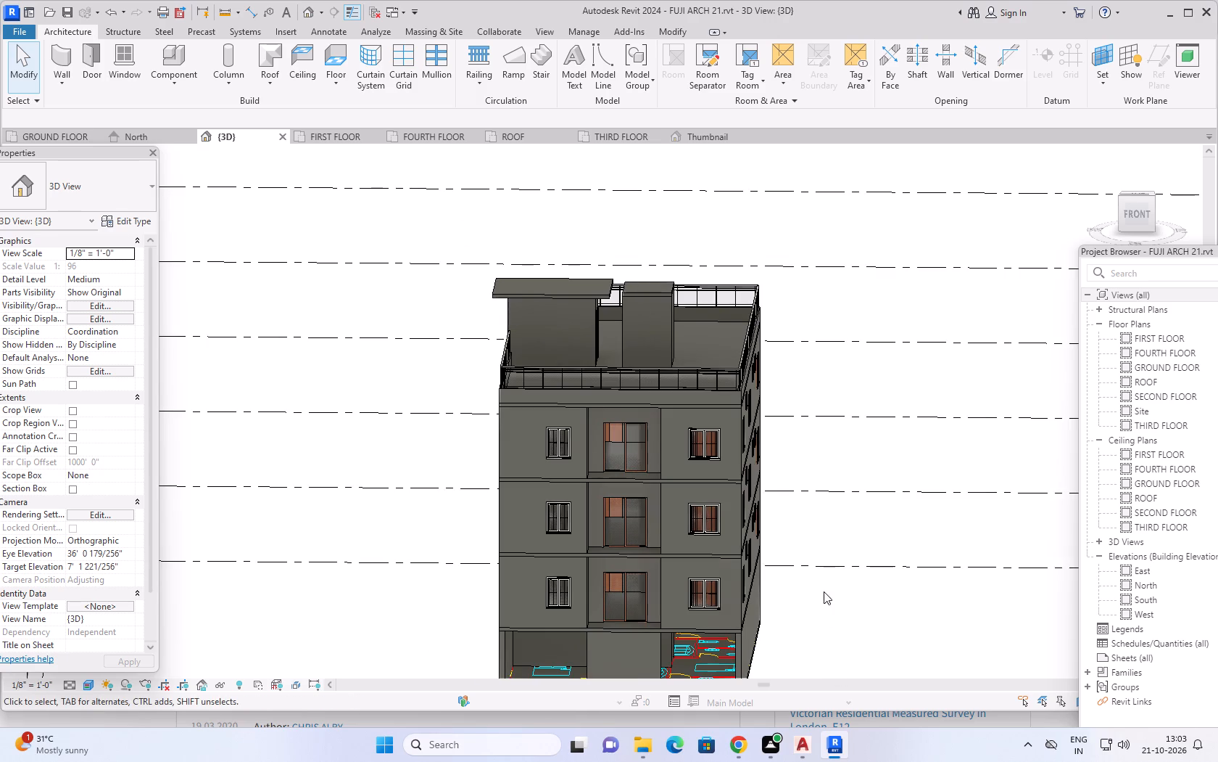
scroll(837, 464, "up", 1)
middle_click_drag(847, 464, 878, 450)
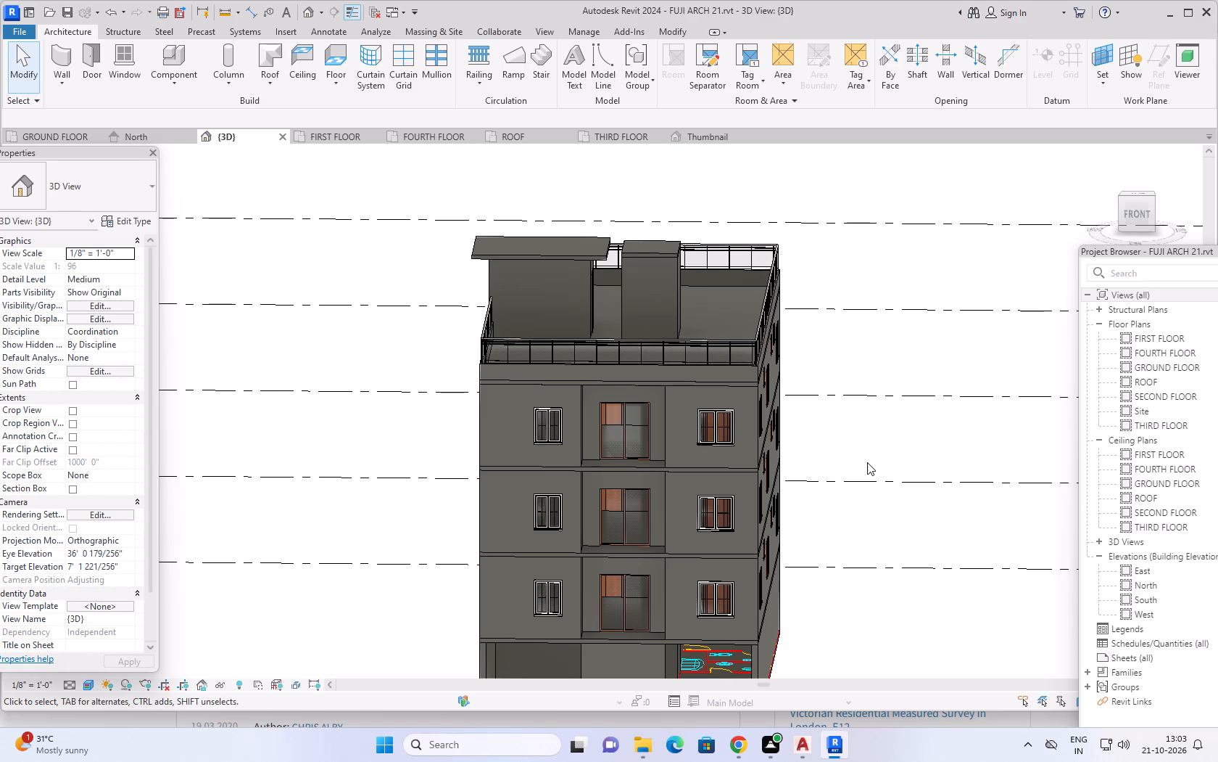
middle_click_drag(850, 418, 846, 403)
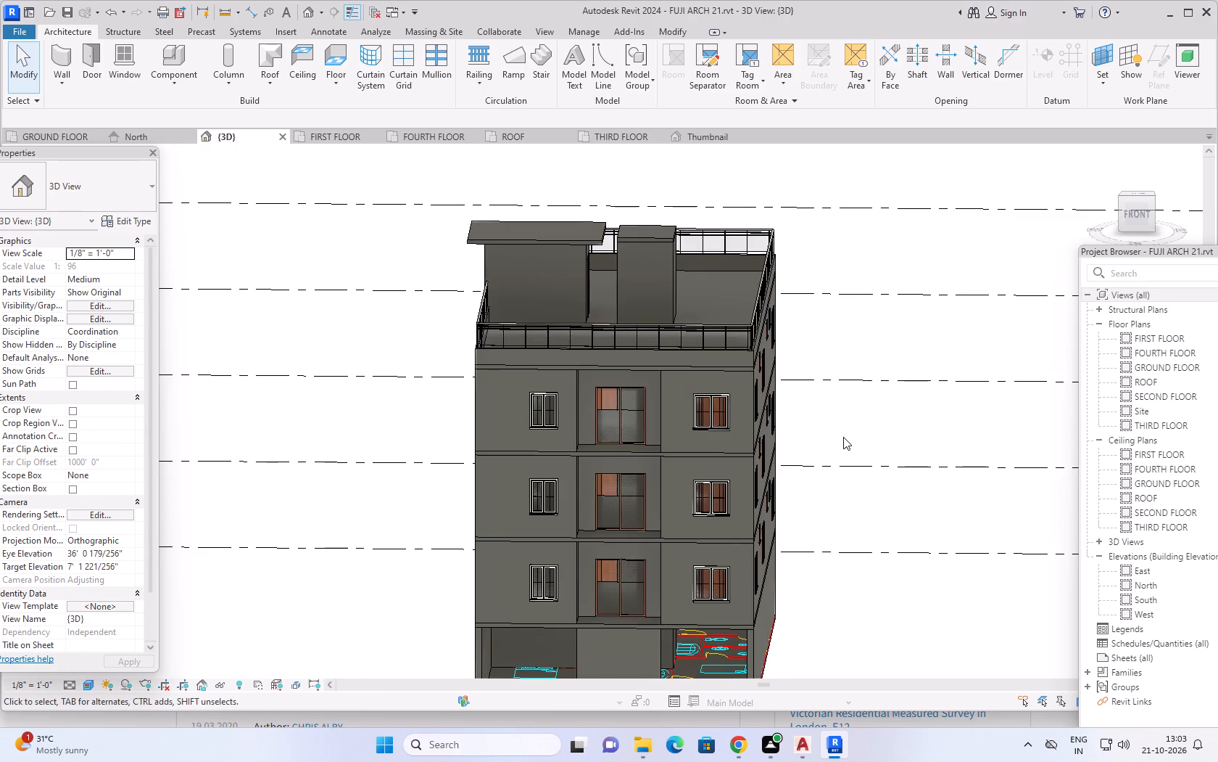
middle_click_drag(845, 433, 855, 453, "shift")
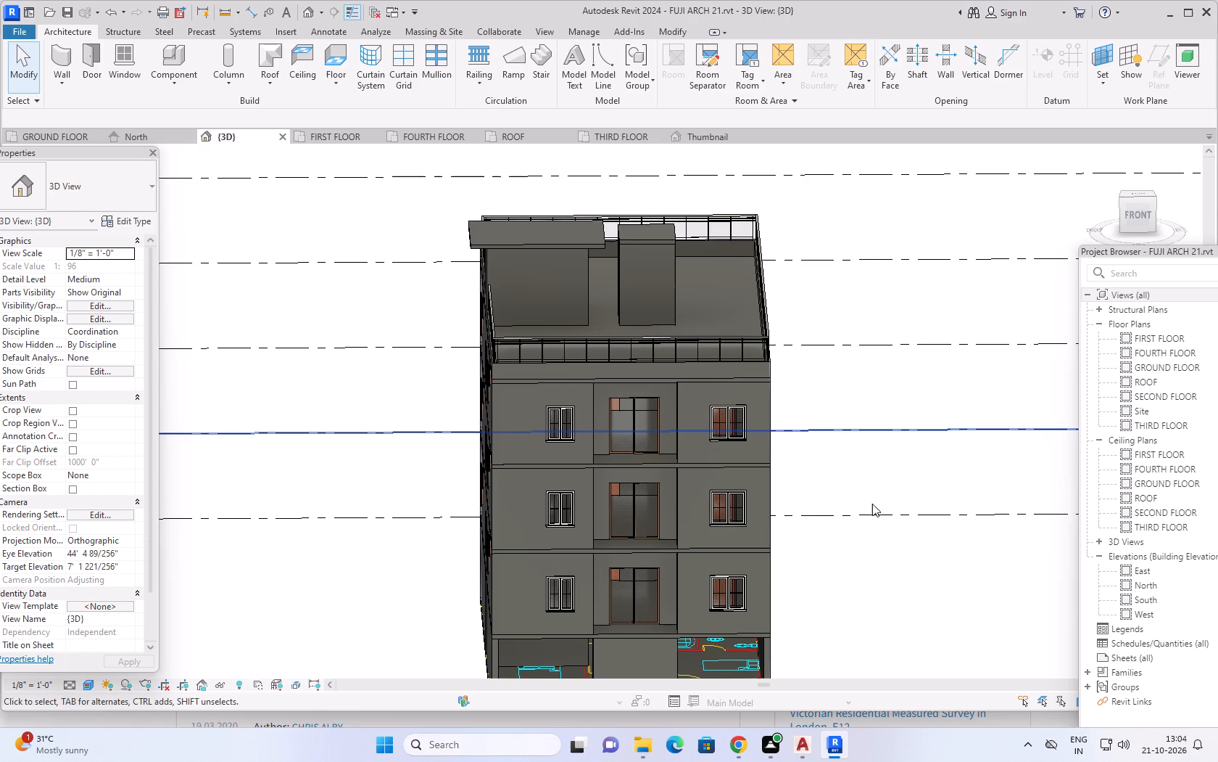
scroll(887, 475, "down", 1)
middle_click_drag(878, 474, 844, 448)
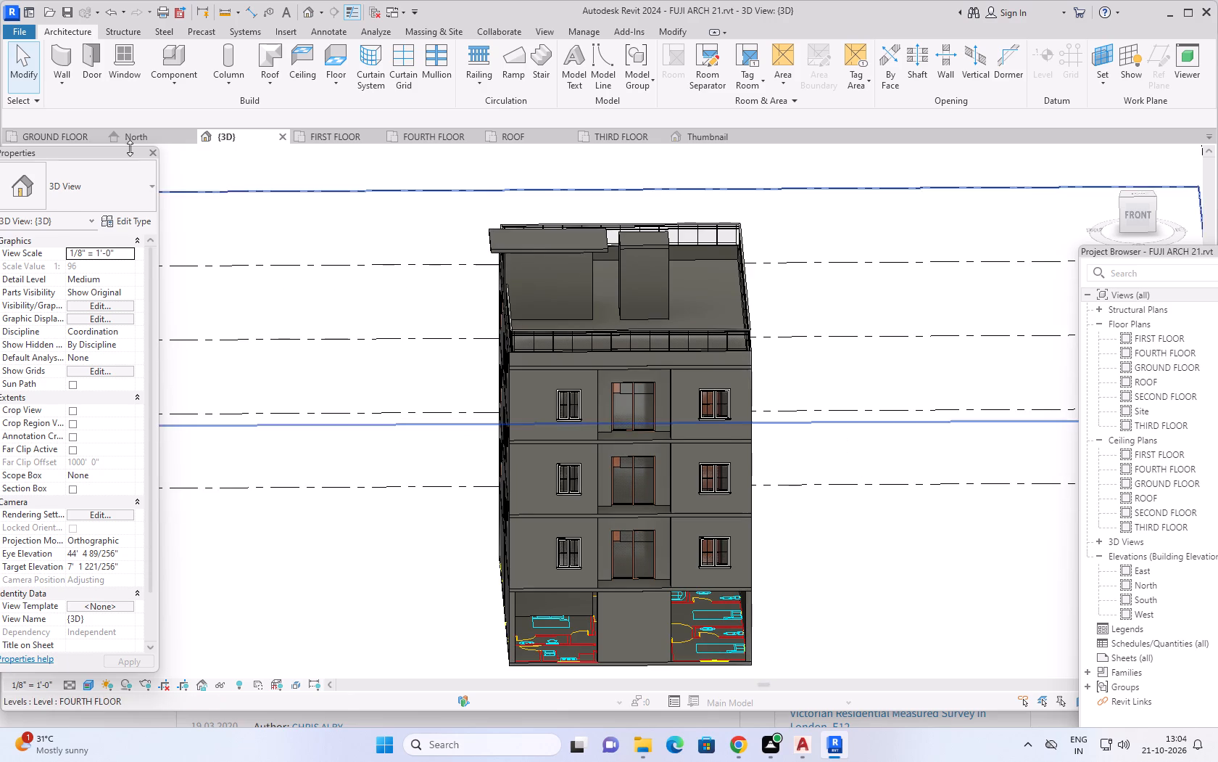
Review the ground, first and fourth floor plans in turn.
left_click(43, 134)
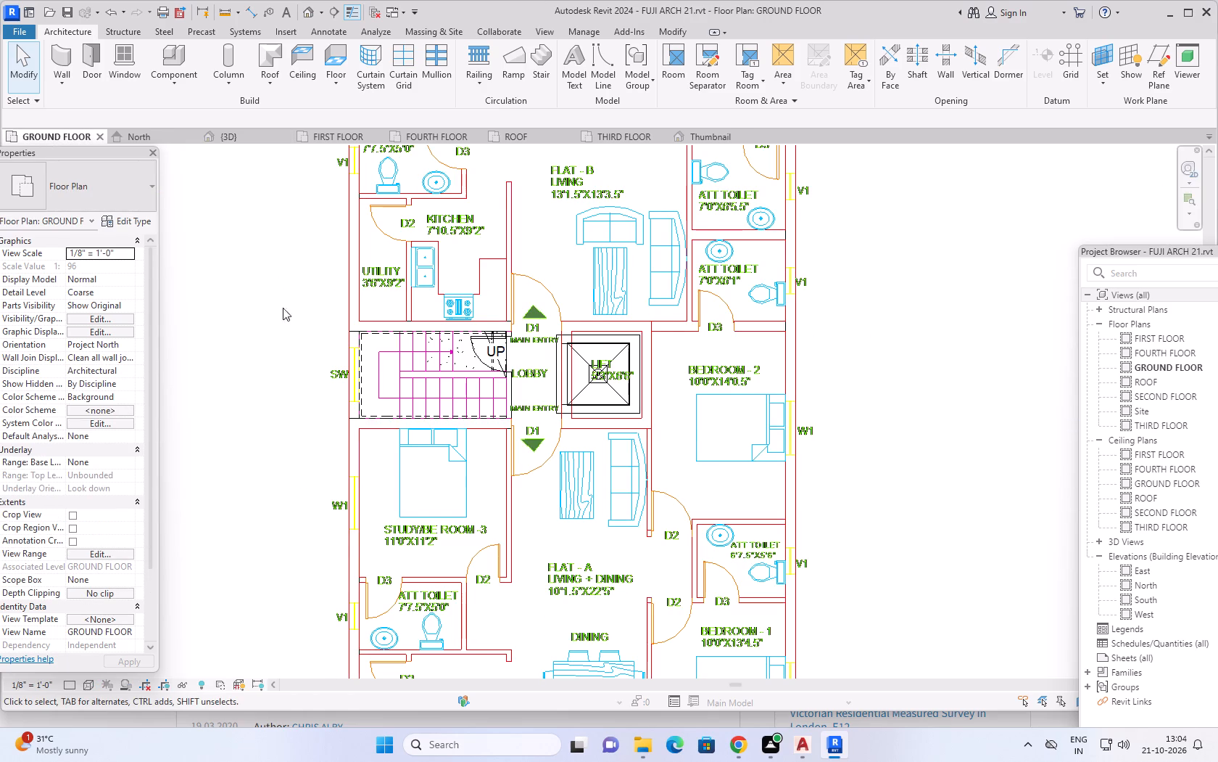
scroll(285, 325, "down", 3)
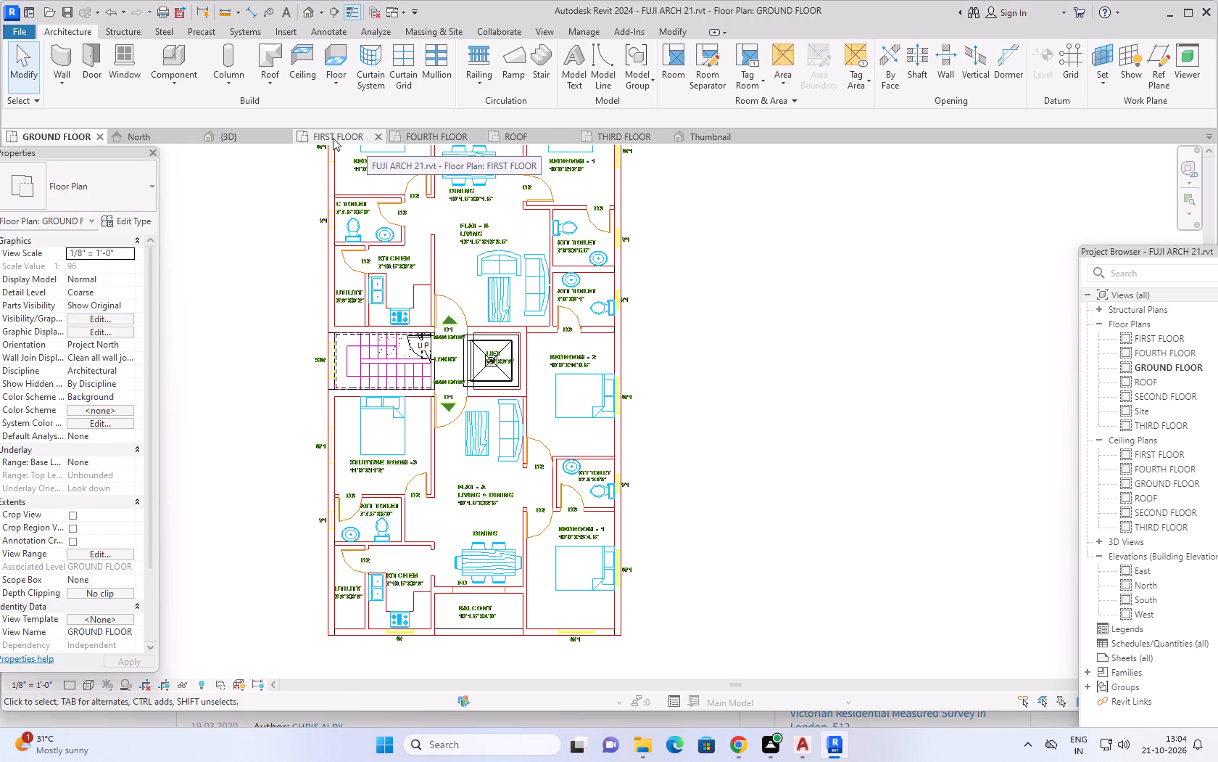
left_click(333, 138)
scroll(877, 374, "down", 2)
middle_click_drag(865, 375, 822, 389)
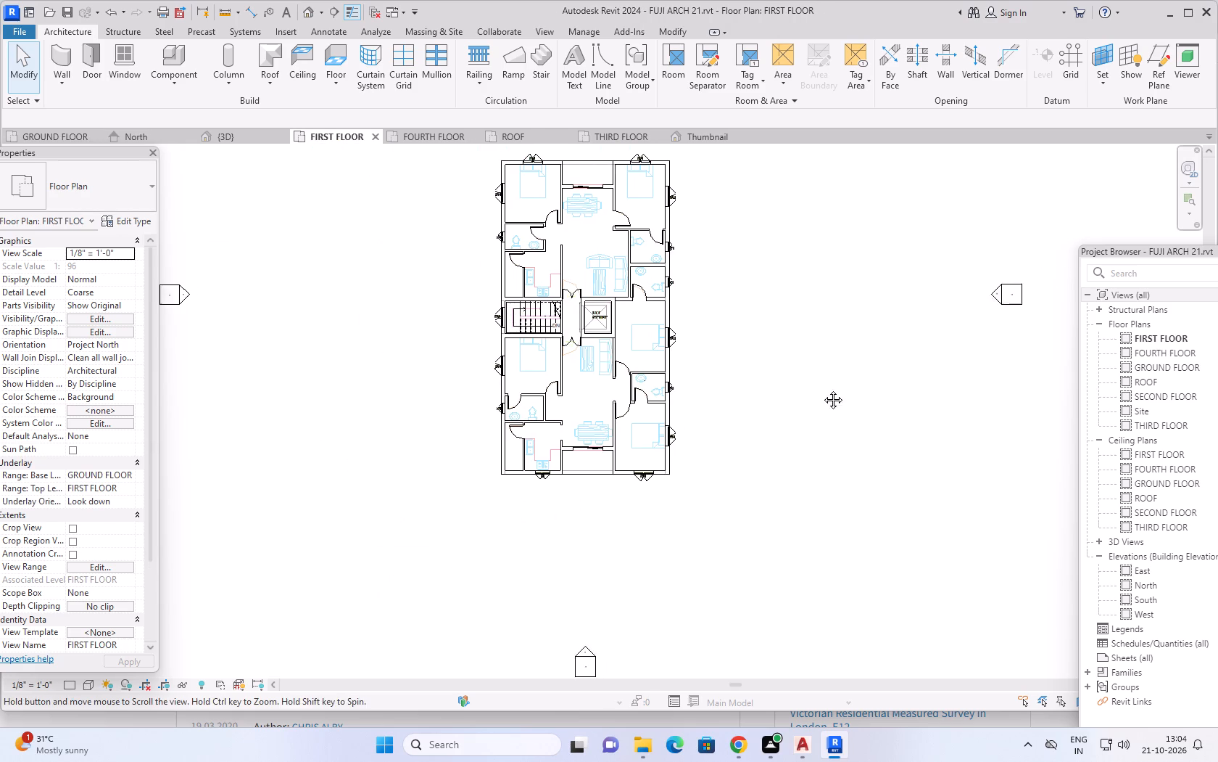
middle_click_drag(822, 389, 803, 391)
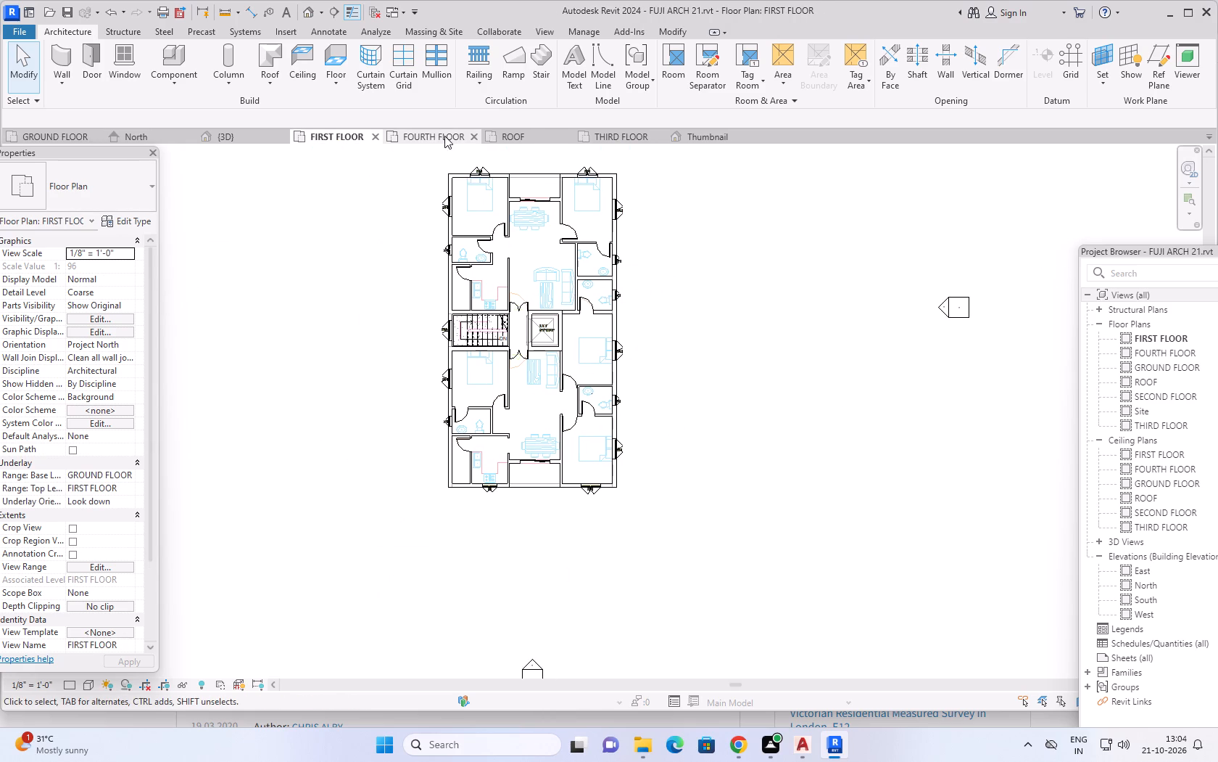
left_click(414, 138)
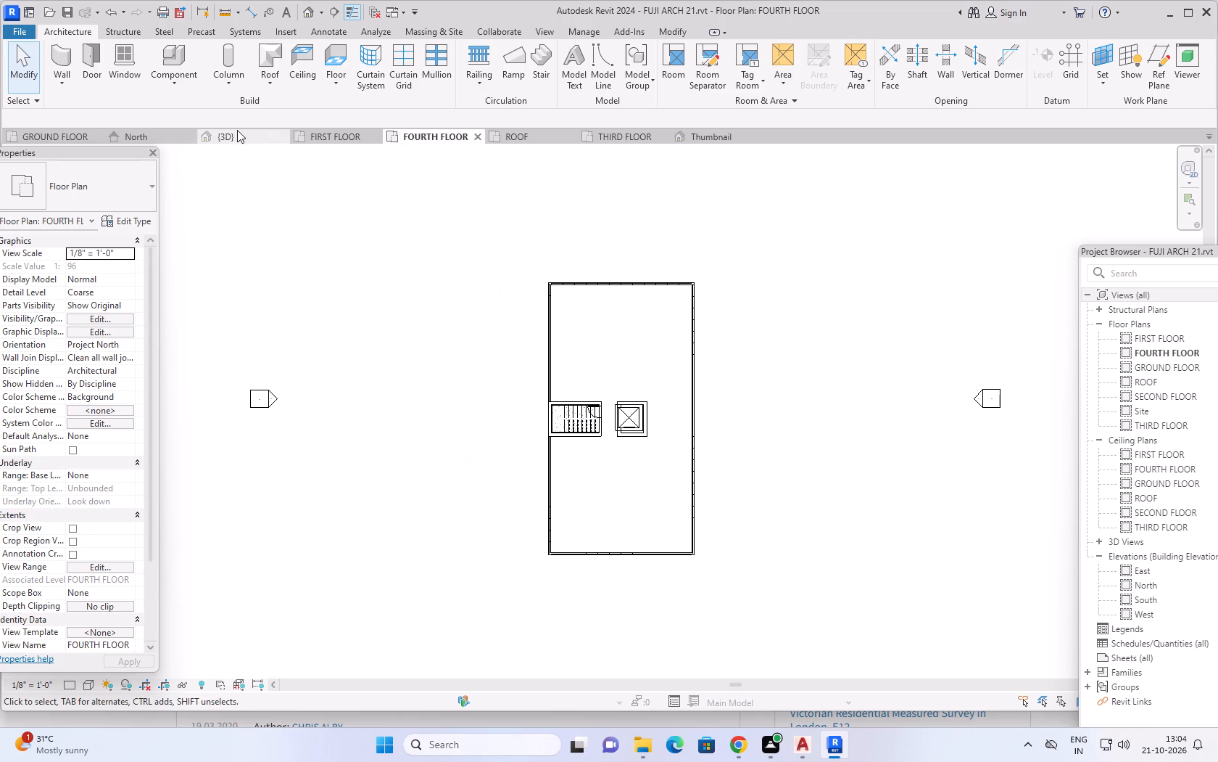
Examine the lower storeys and the ground-floor wall in the North elevation.
left_click(146, 135)
scroll(681, 459, "down", 1)
middle_click_drag(758, 601, 658, 580)
scroll(512, 504, "up", 8)
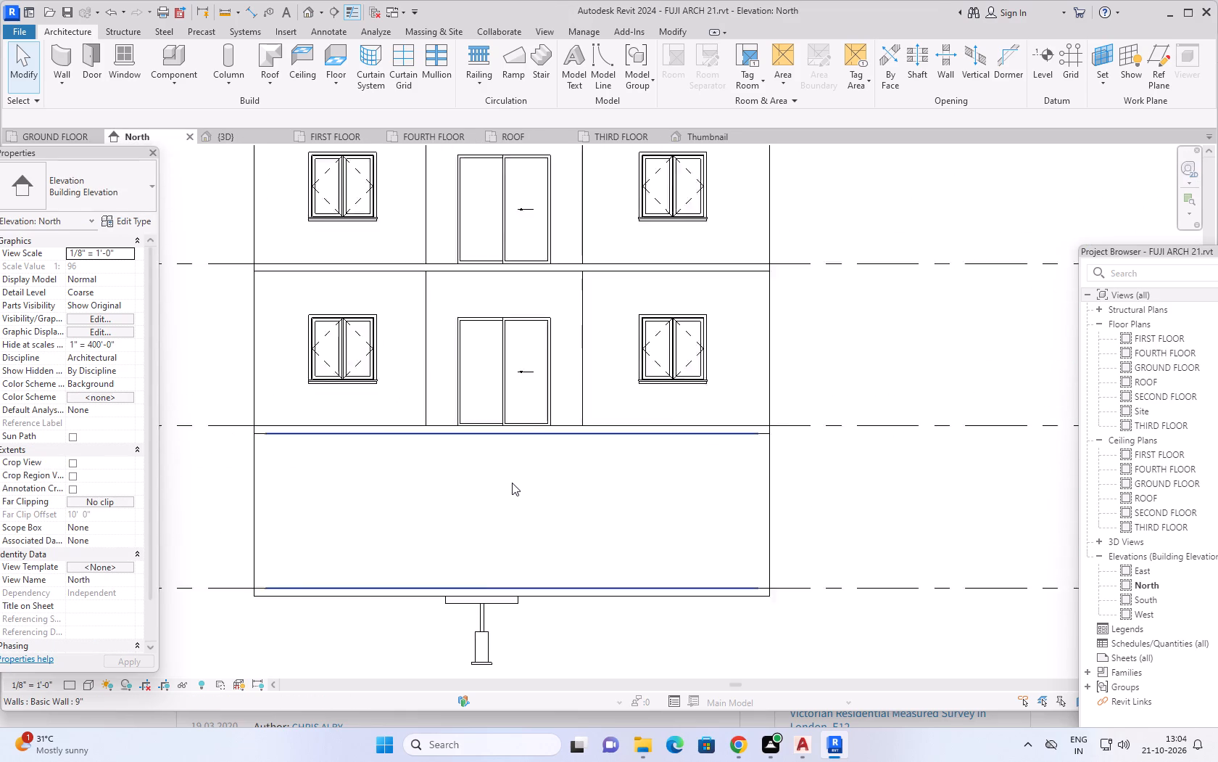
scroll(690, 462, "down", 2)
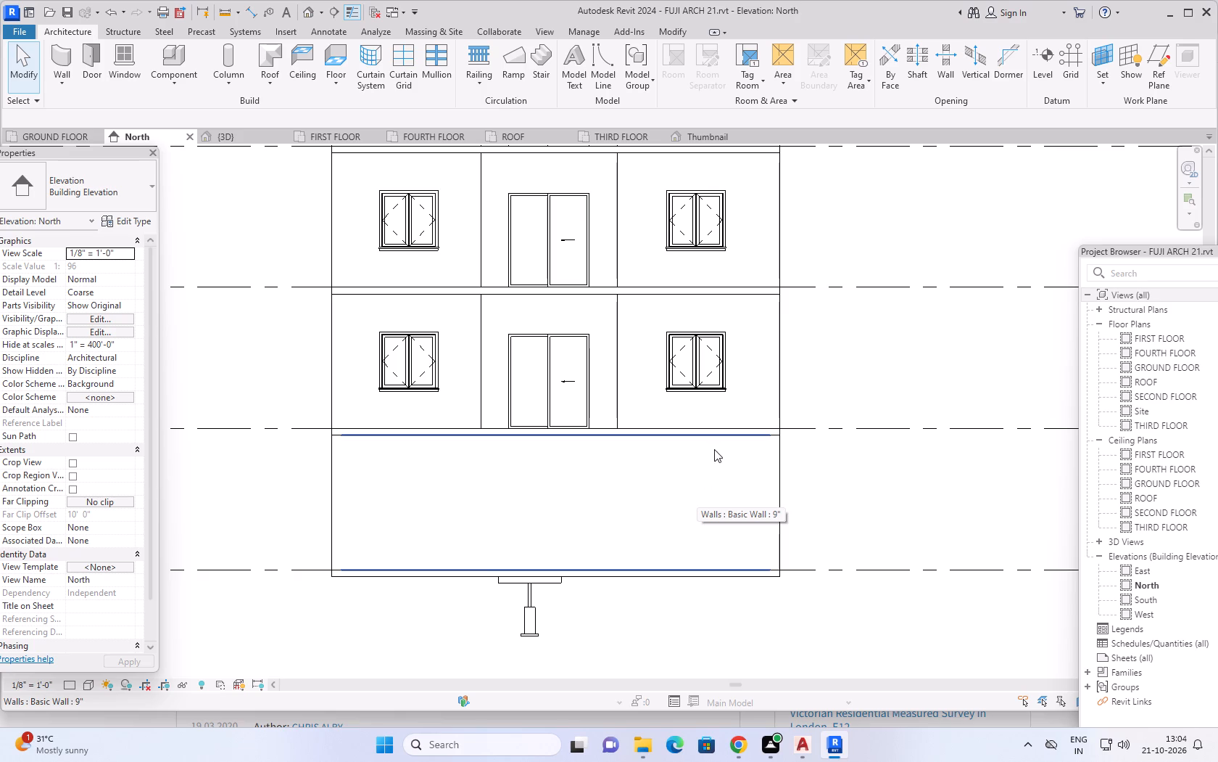
Open the first-floor slab's boundary for editing in the FIRST FLOOR plan view.
scroll(664, 421, "up", 2)
scroll(666, 435, "down", 1)
scroll(618, 437, "up", 7)
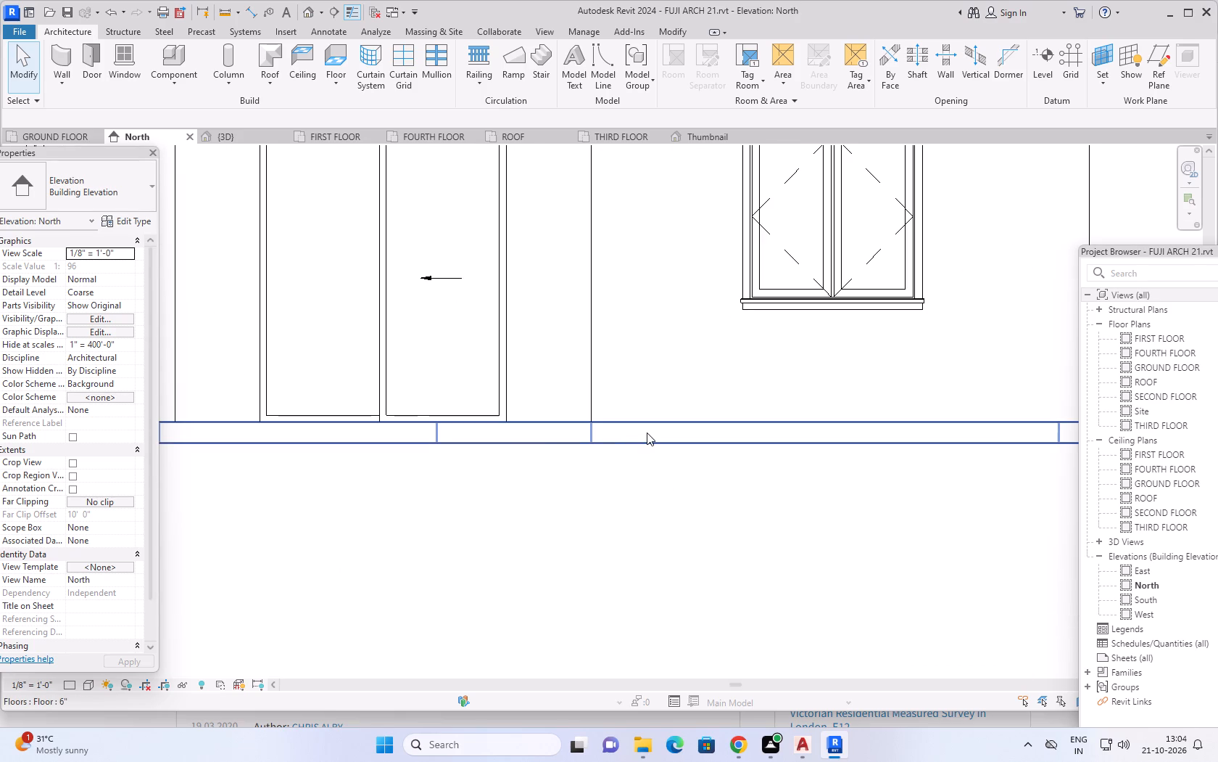
left_click(655, 431)
scroll(711, 454, "down", 7)
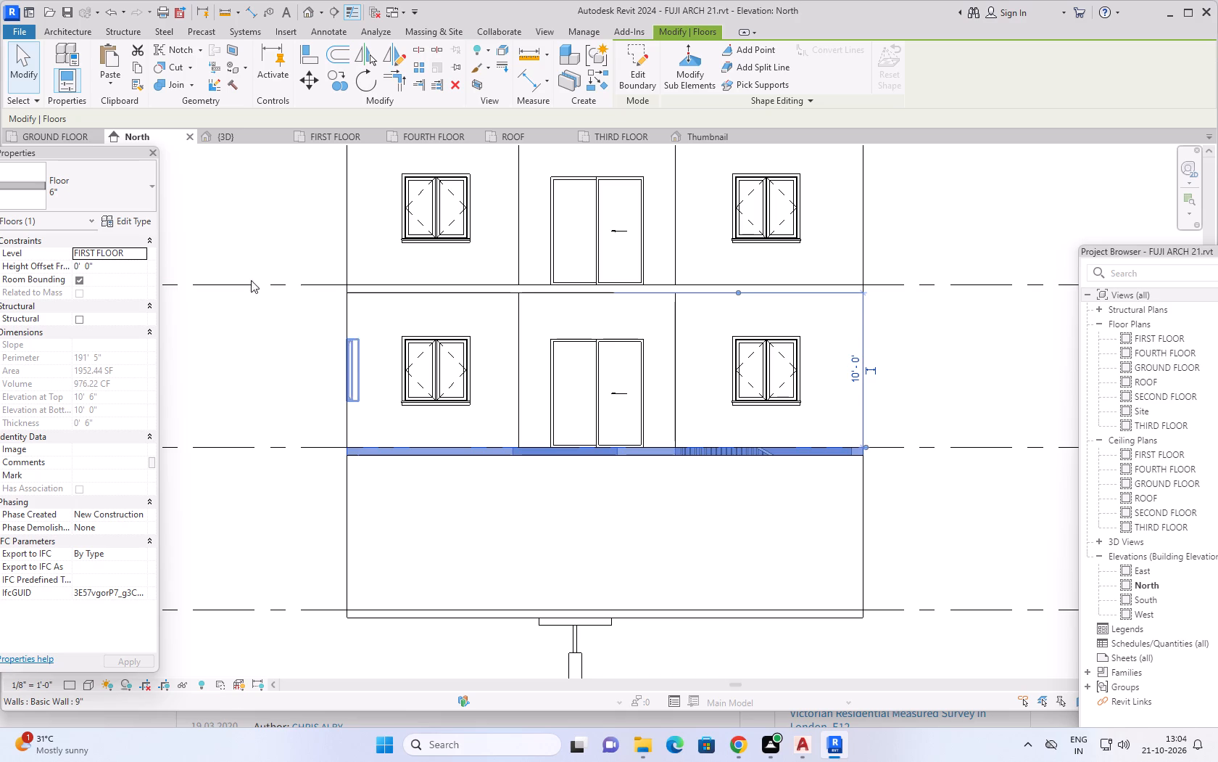
left_click(638, 65)
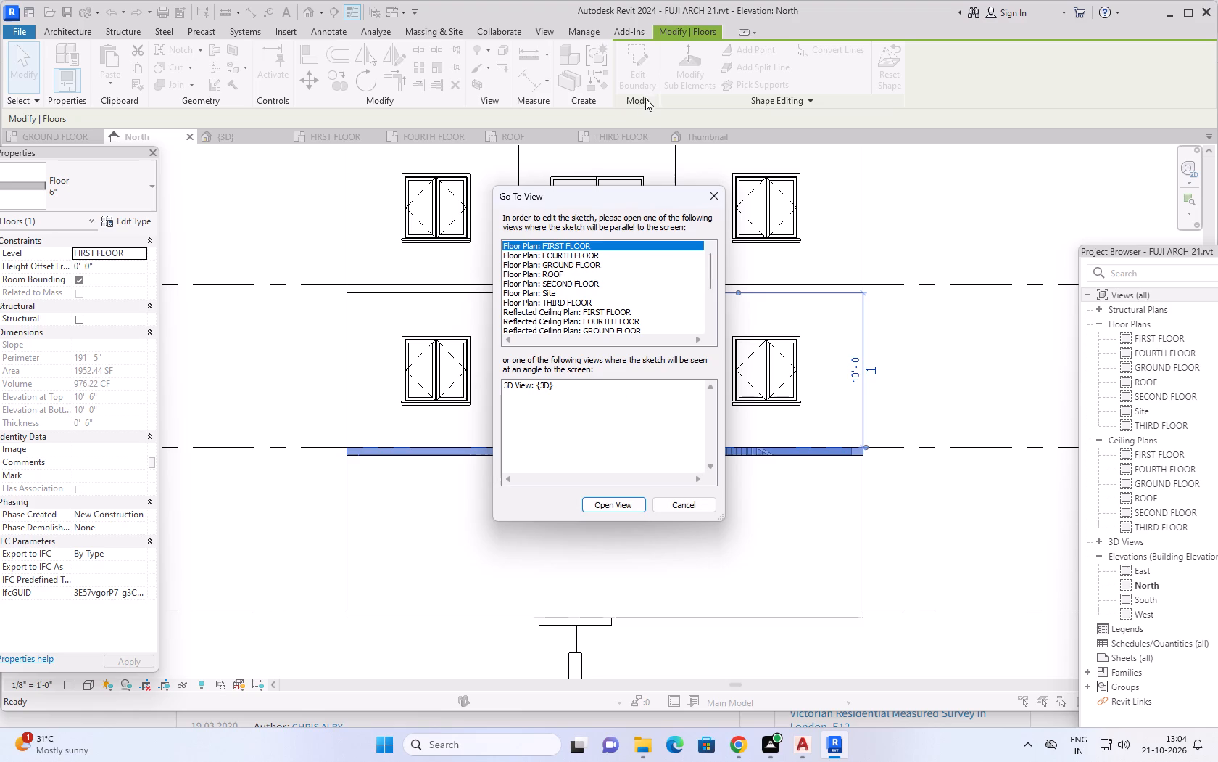
left_click(612, 504)
Add a slab boundary line offset 6' outward from the front edge along the Flat-A balcony.
scroll(508, 476, "up", 5)
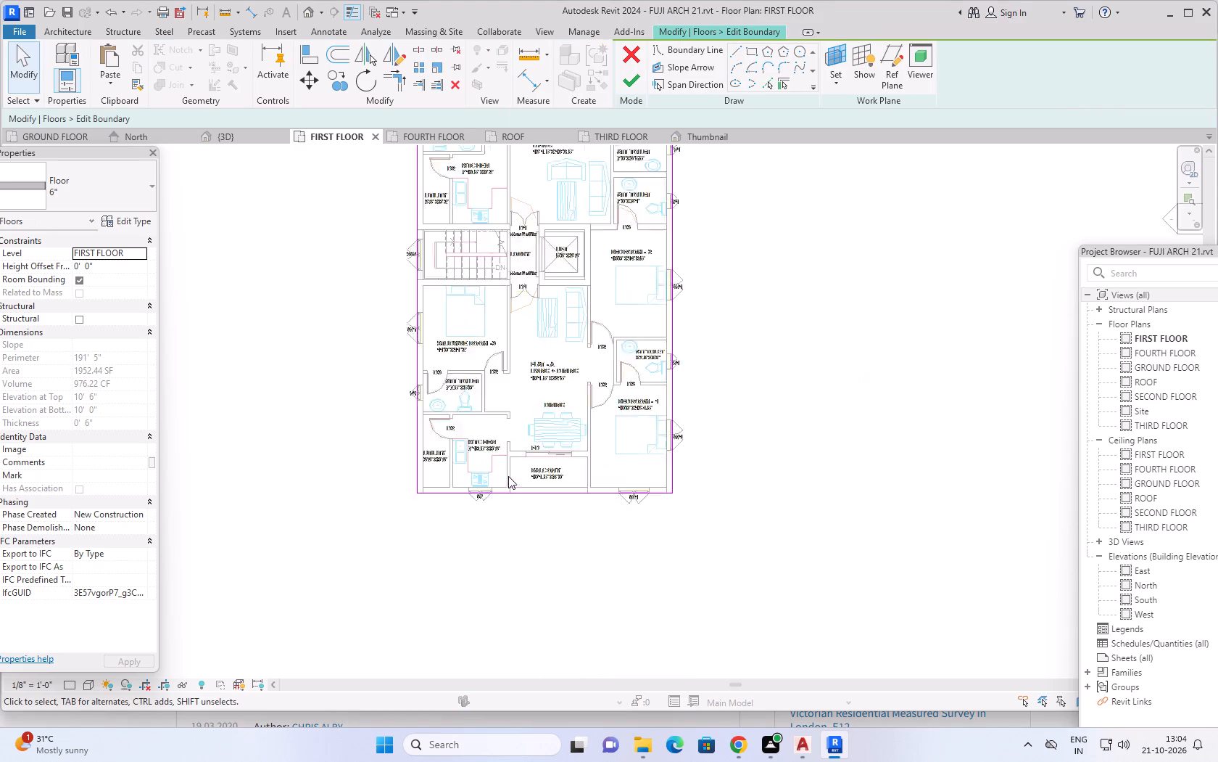
scroll(513, 510, "up", 4)
left_click(531, 493)
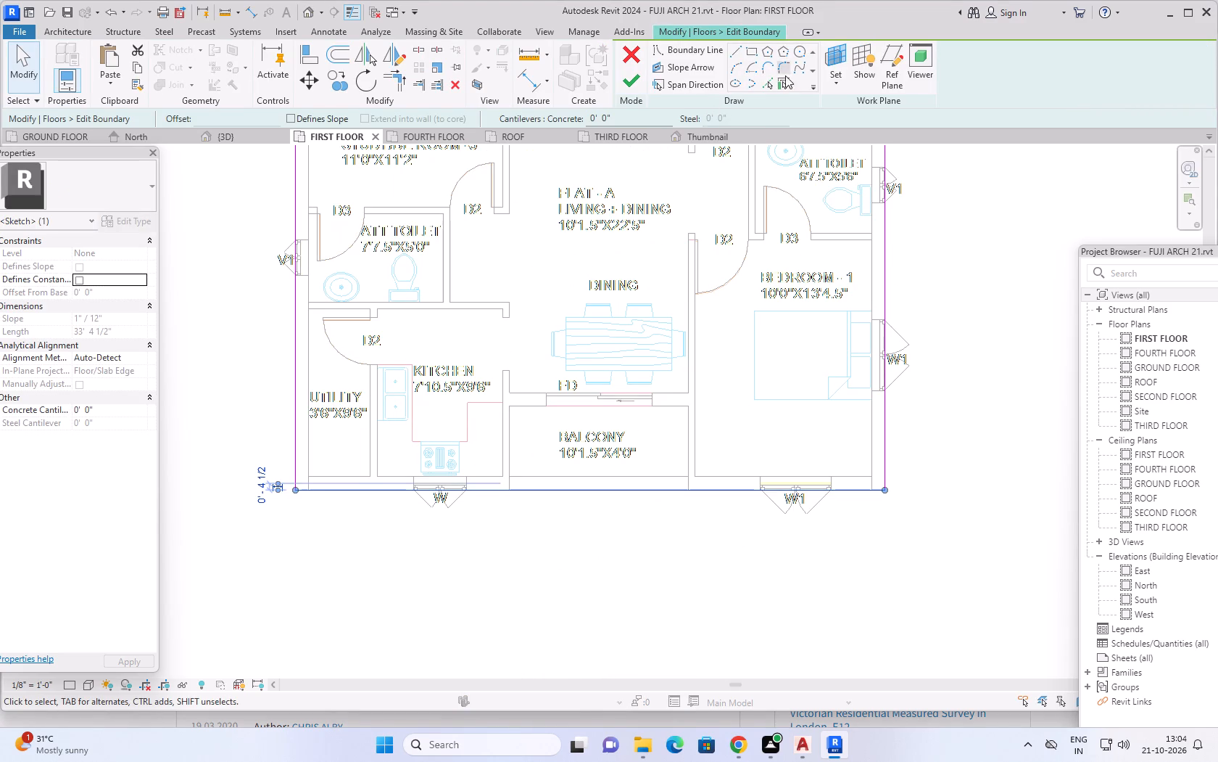
left_click(764, 86)
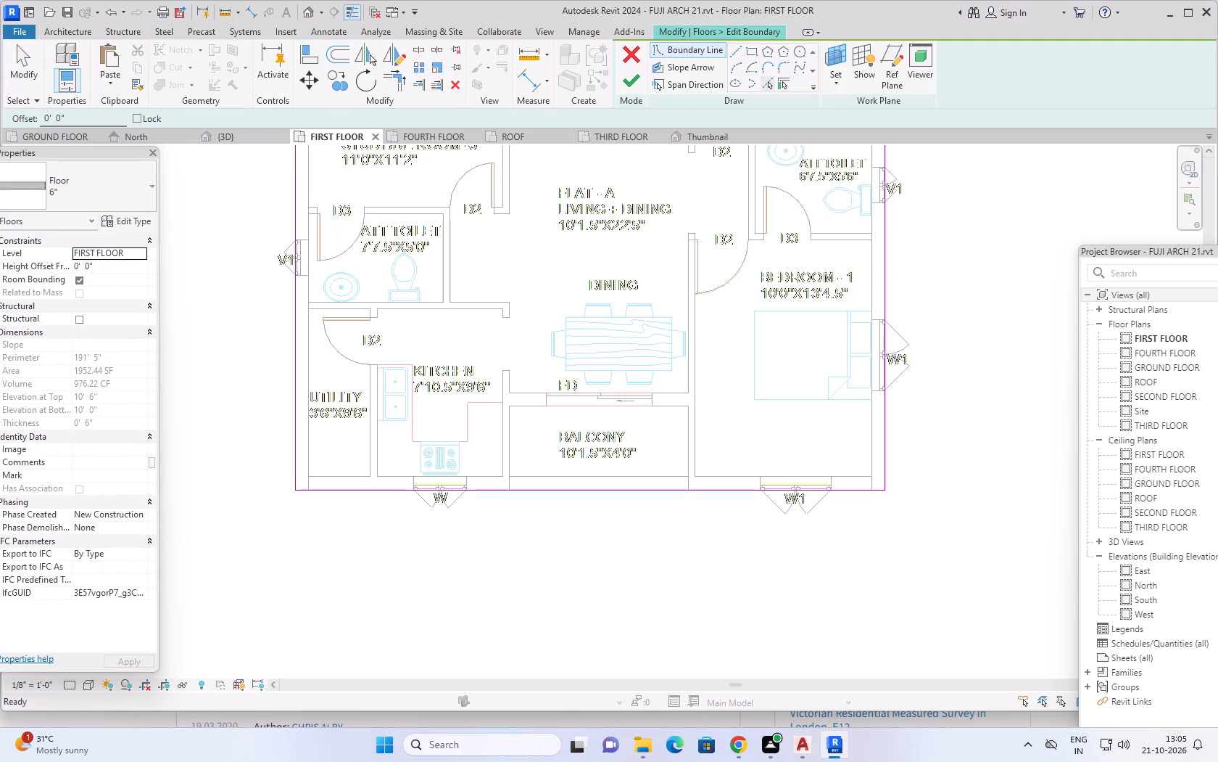
left_click(83, 119)
key("BackSpace")
key("BackSpace")
key("BackSpace")
key("BackSpace")
key("BackSpace")
key("BackSpace")
key("BackSpace")
key("BackSpace")
key("BackSpace")
key("BackSpace")
key("BackSpace")
key("BackSpace")
key("BackSpace")
key("BackSpace")
type("6'")
key("Return")
left_click(565, 493)
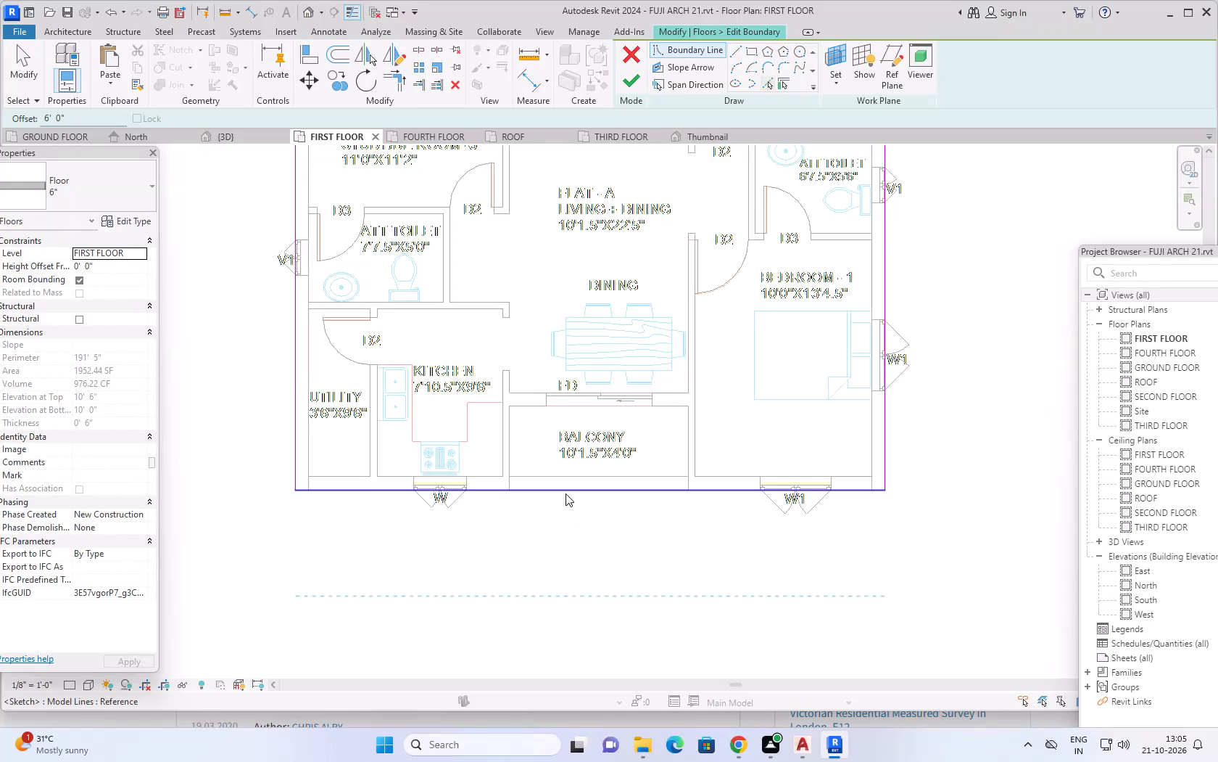
scroll(663, 533, "down", 4)
scroll(876, 530, "down", 1)
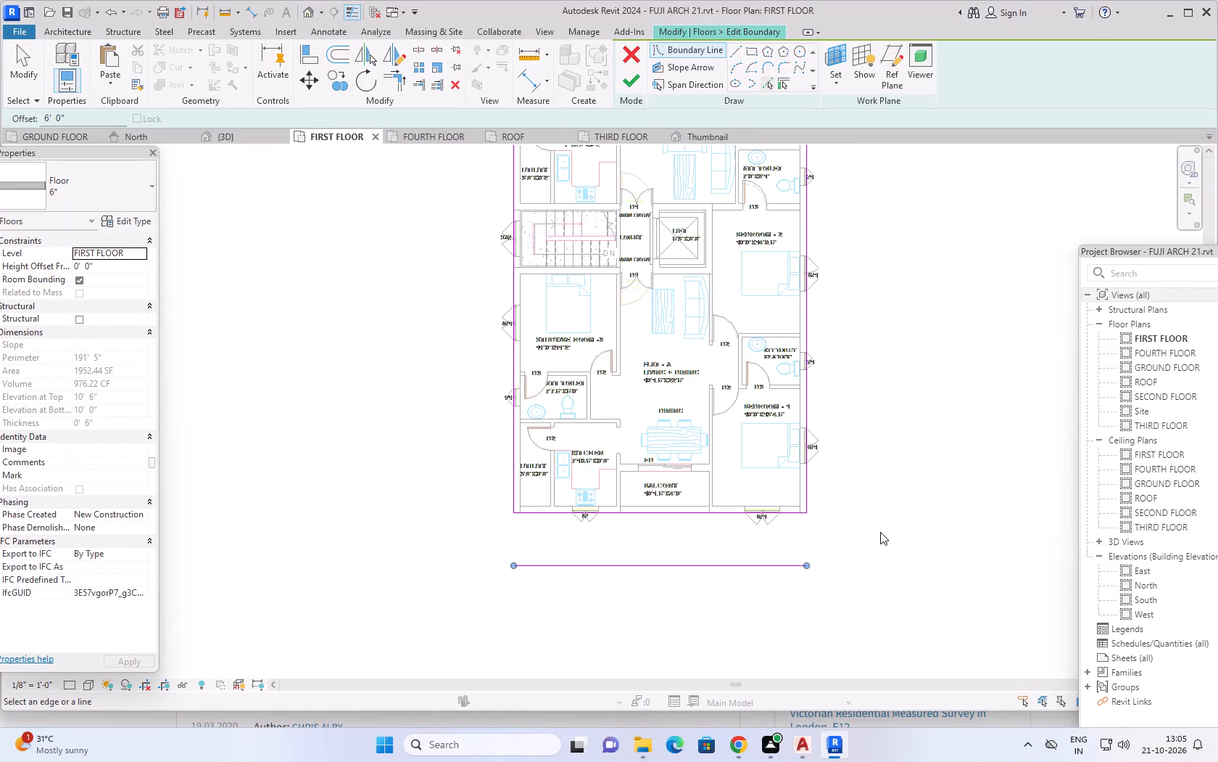
key("Escape")
key("Escape")
key("Escape")
key("Escape")
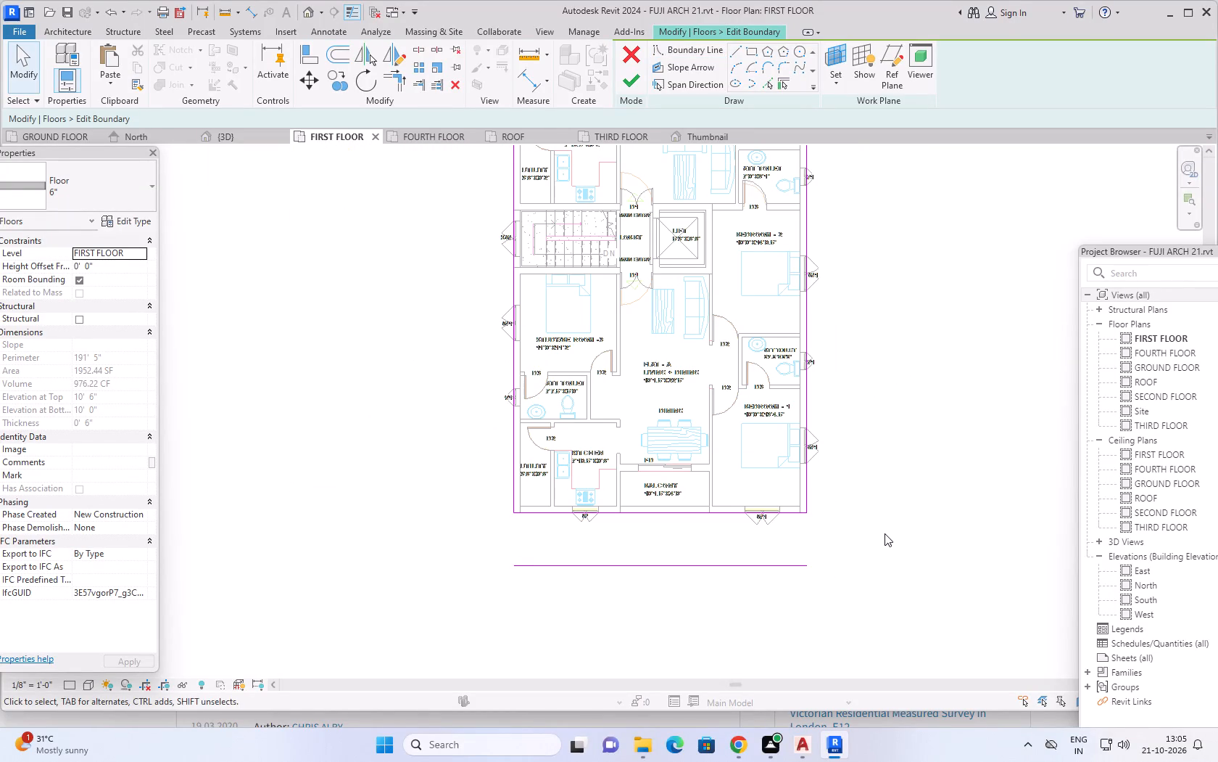
Trim both side edges of the slab boundary to corners with the new offset front line.
left_click(390, 83)
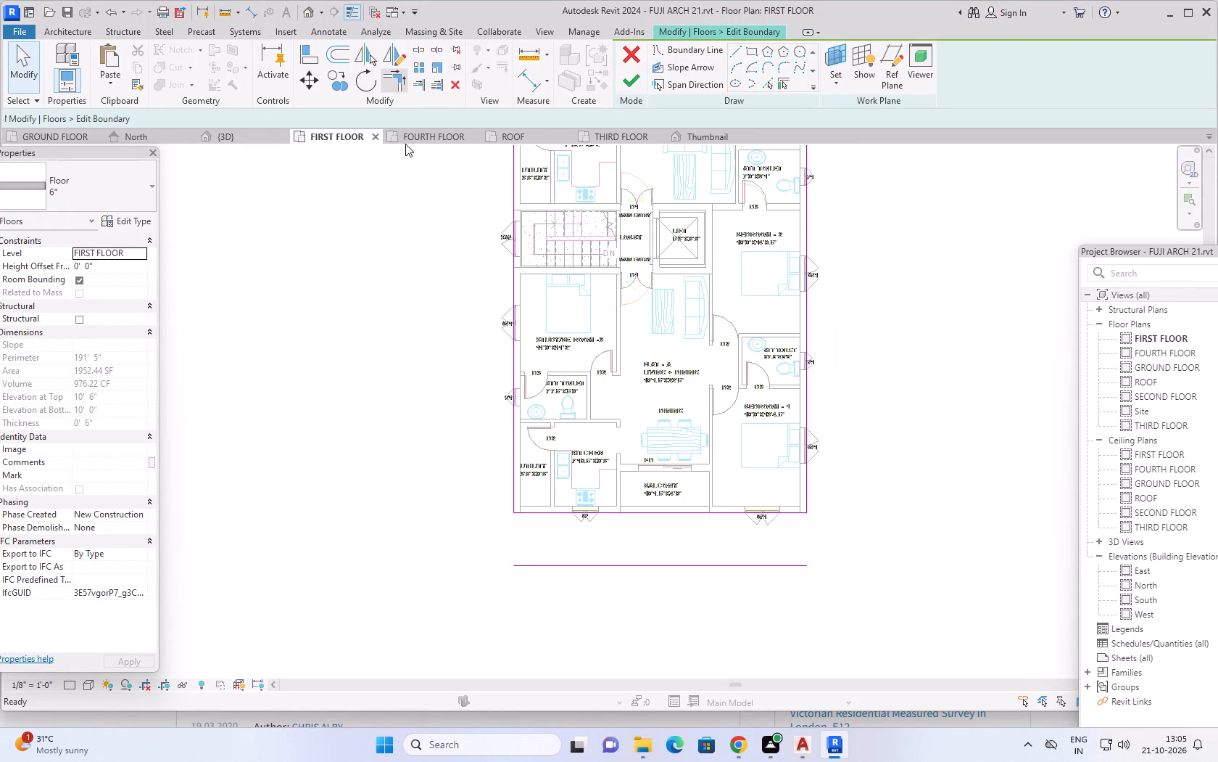
left_click(510, 453)
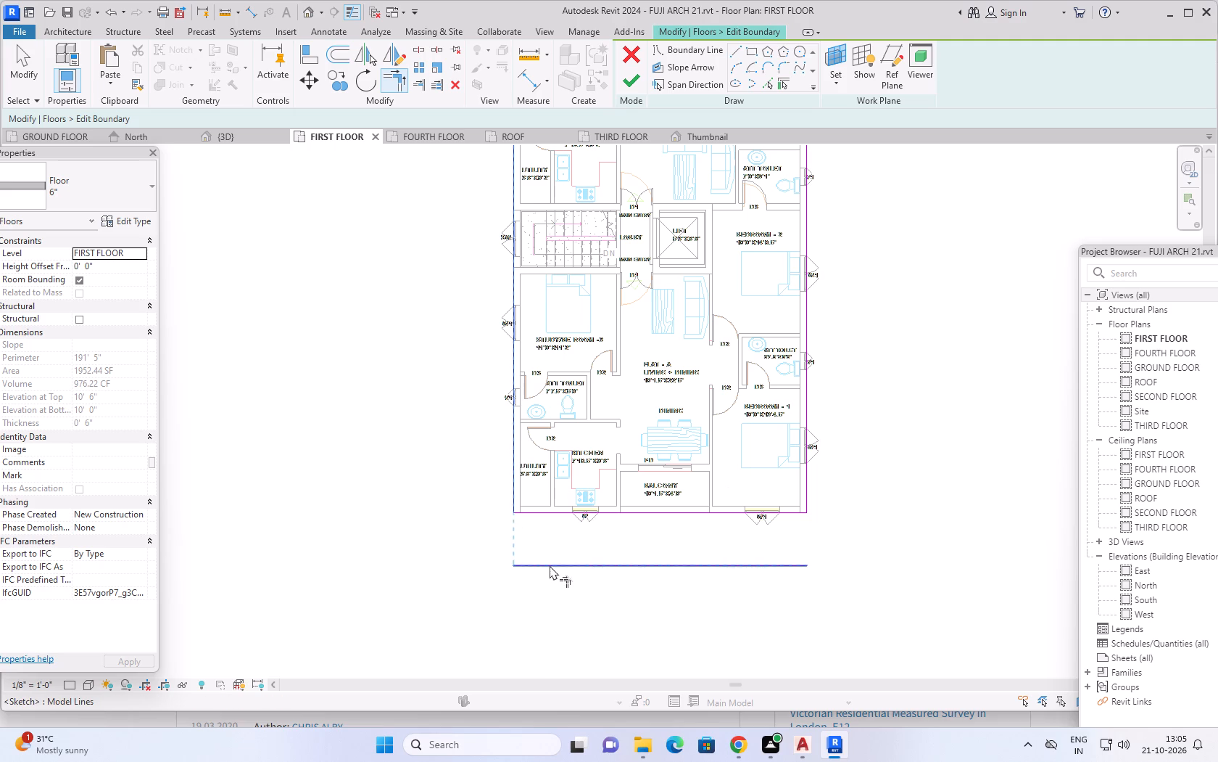
left_click(550, 565)
left_click(807, 398)
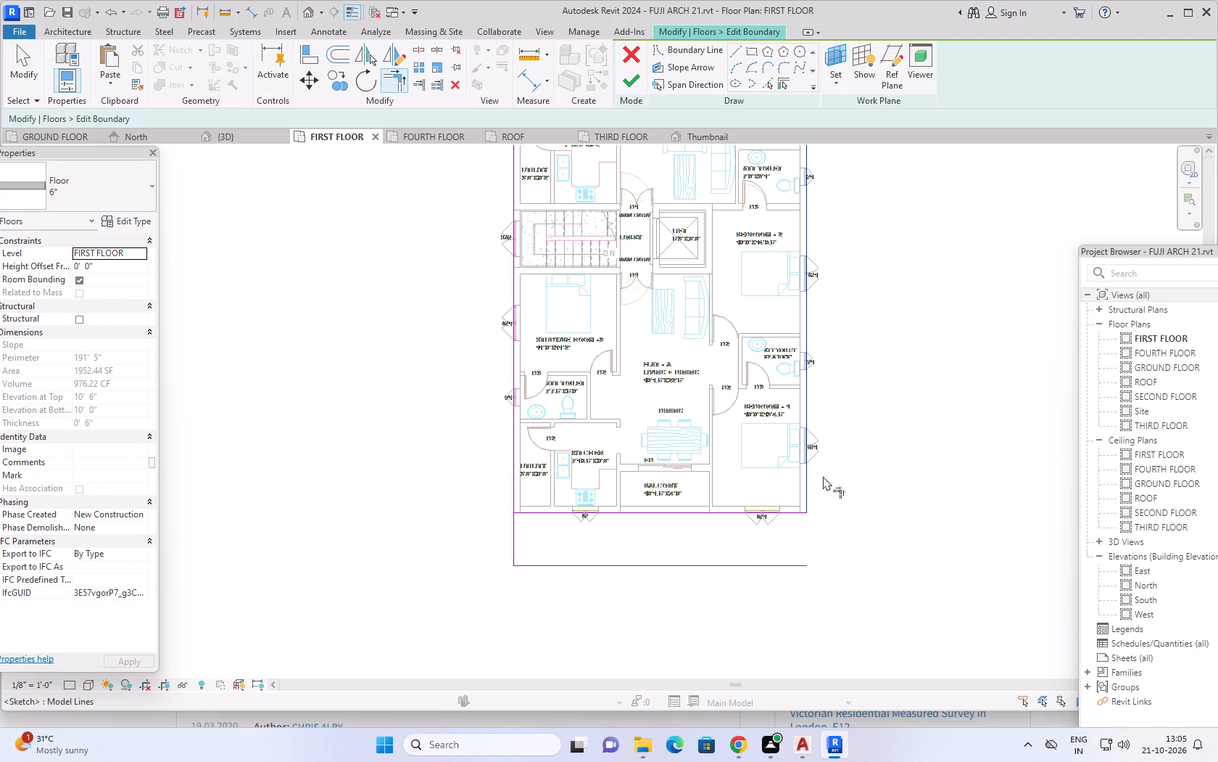
left_click(791, 565)
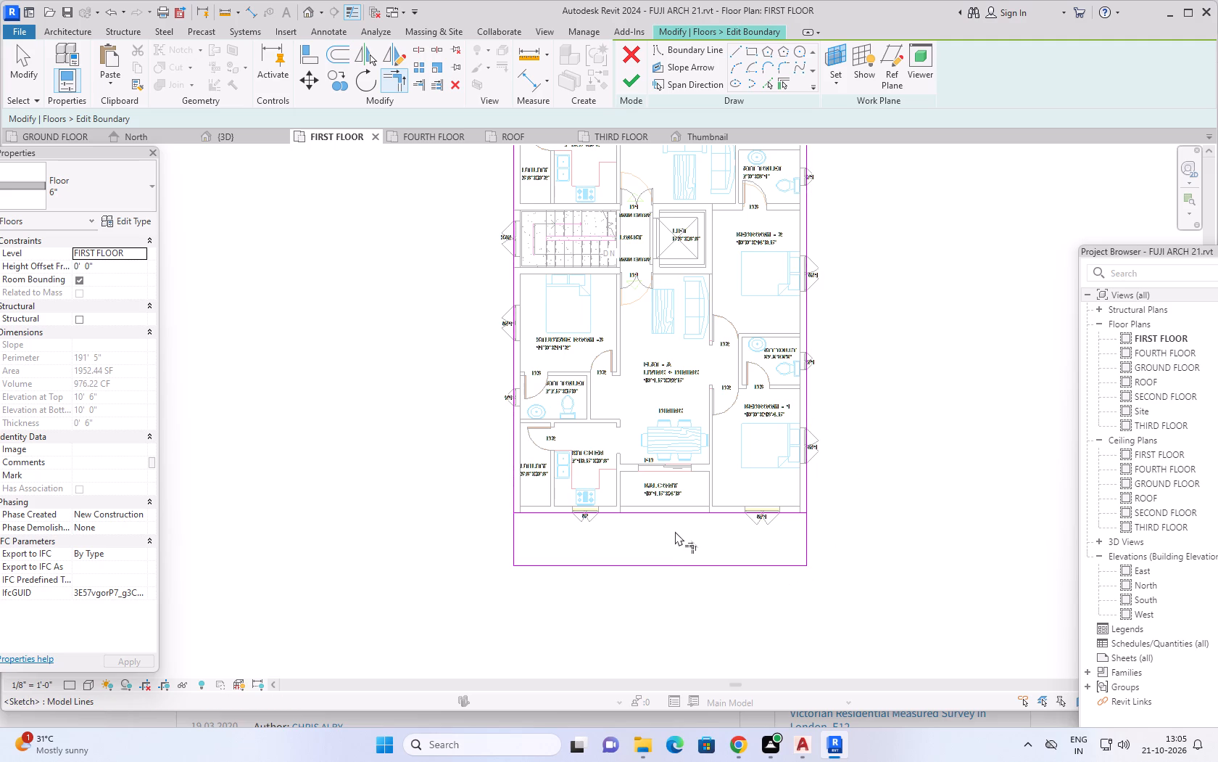
key("Escape")
key("Escape")
Delete the original front boundary line along the balcony wall and finish the first-floor slab boundary edit.
left_click(656, 513)
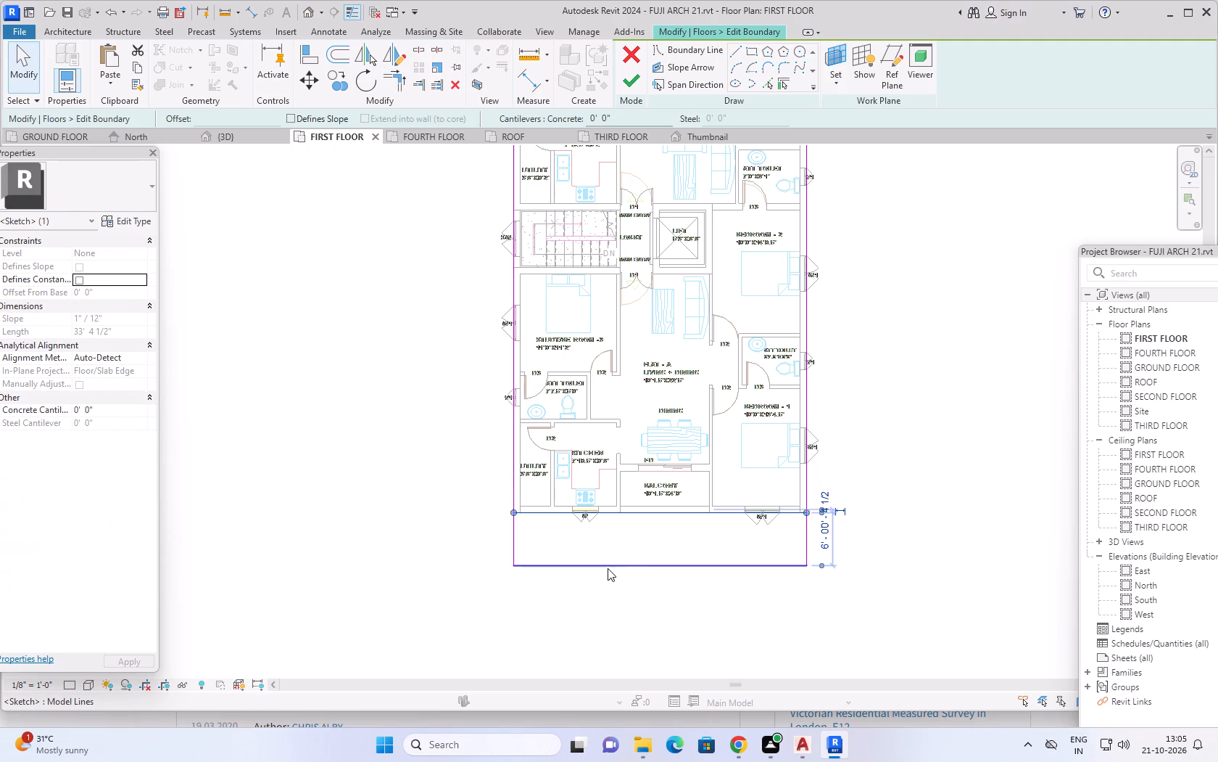
key("Delete")
scroll(816, 529, "down", 3)
middle_click_drag(892, 514, 800, 520)
scroll(838, 488, "down", 1)
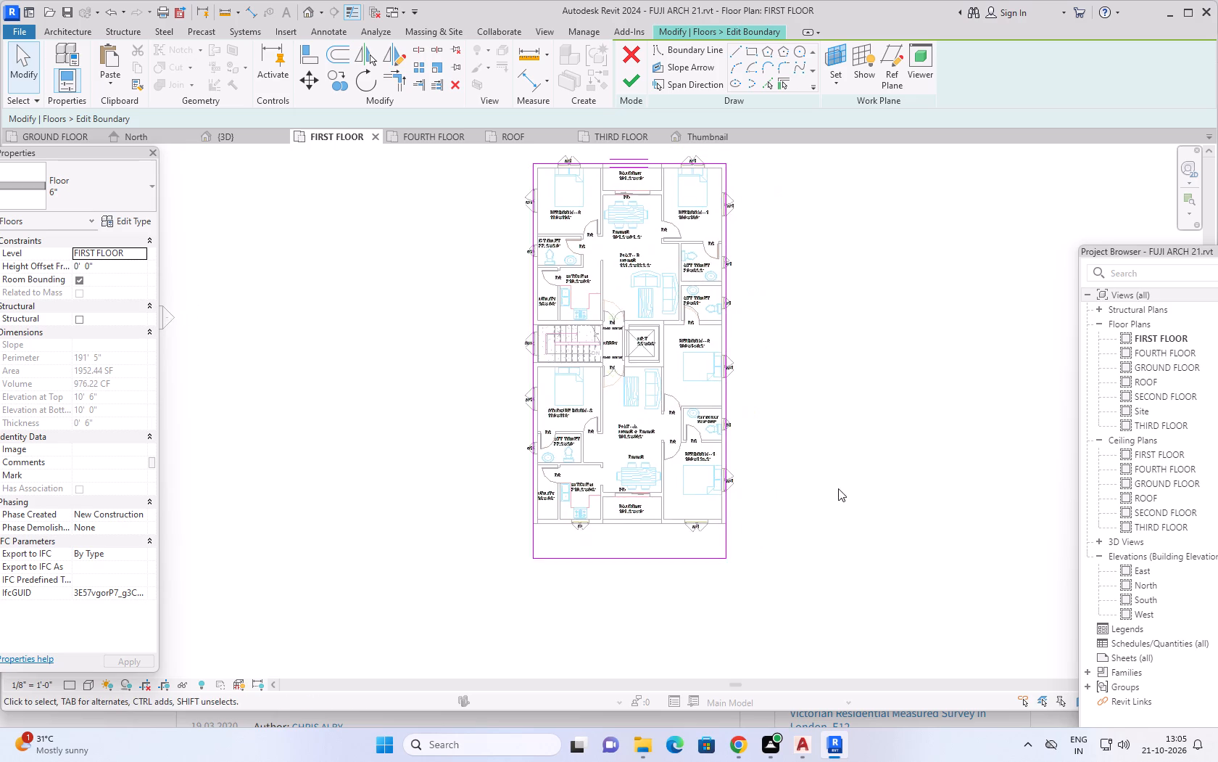
scroll(838, 488, "down", 1)
middle_click_drag(871, 472, 806, 471)
scroll(688, 557, "up", 3)
middle_click_drag(622, 613, 683, 613)
middle_click_drag(889, 433, 883, 480)
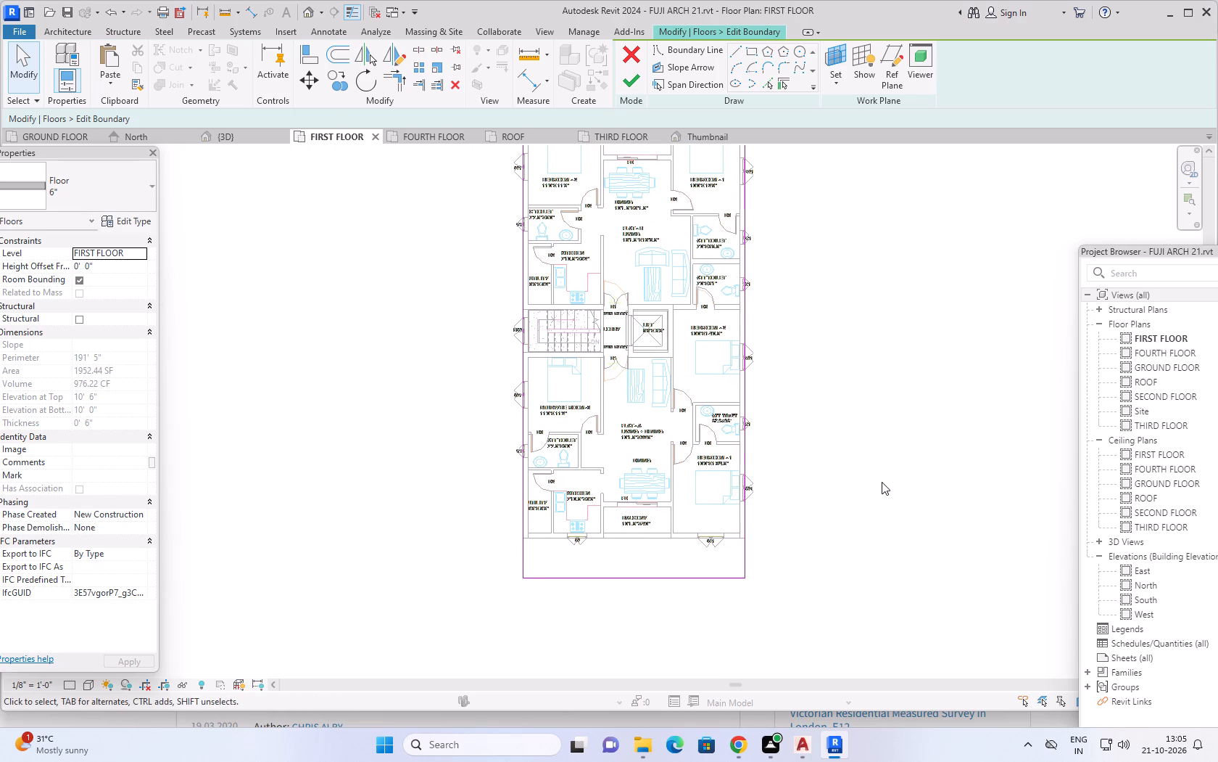
left_click(631, 82)
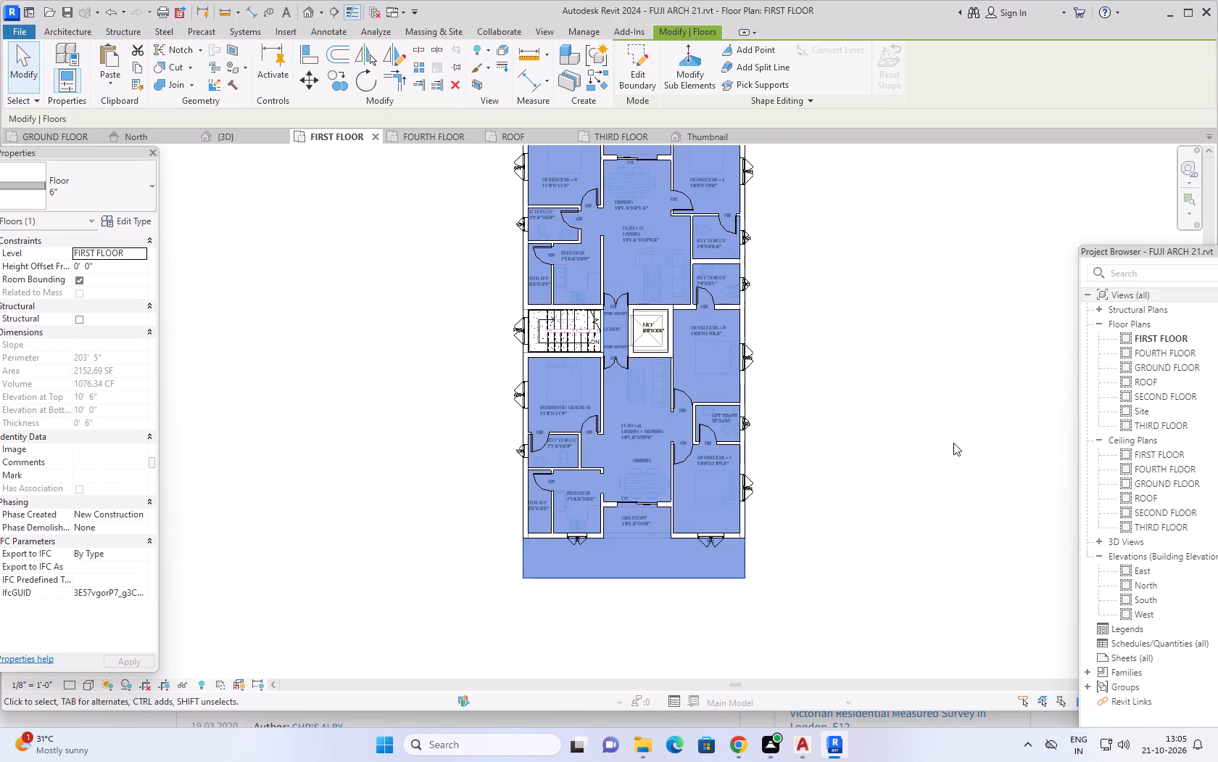
key("Escape")
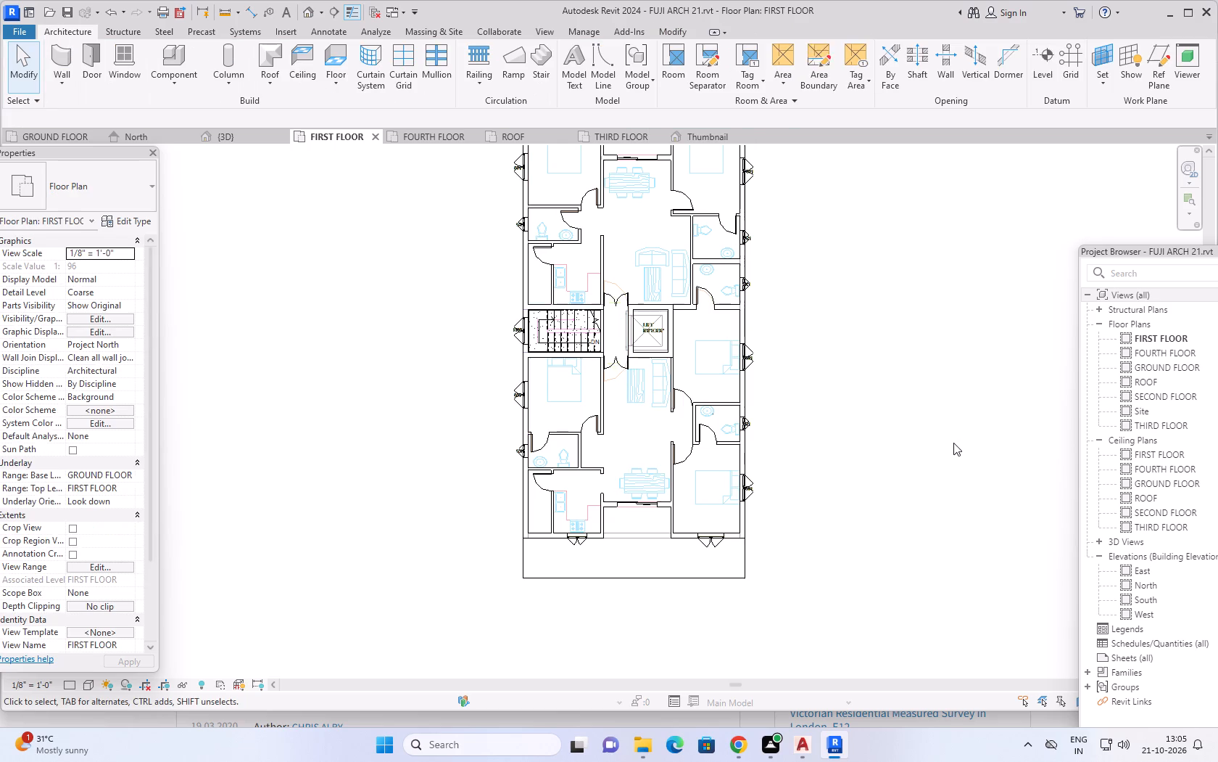
key("Escape")
Inspect the first-floor slab's front projection in the plan and in 3D from the side and front.
middle_click_drag(932, 495, 802, 441, "shift")
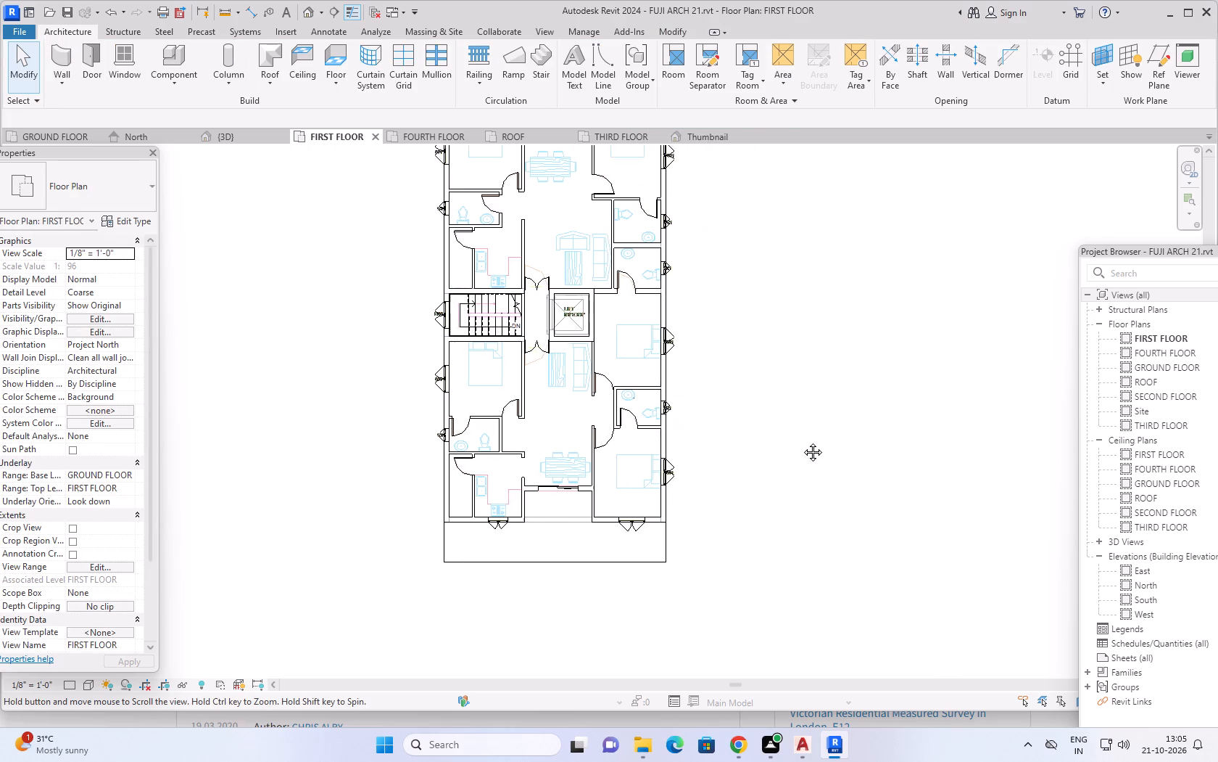
middle_click_drag(802, 441, 839, 457, "shift")
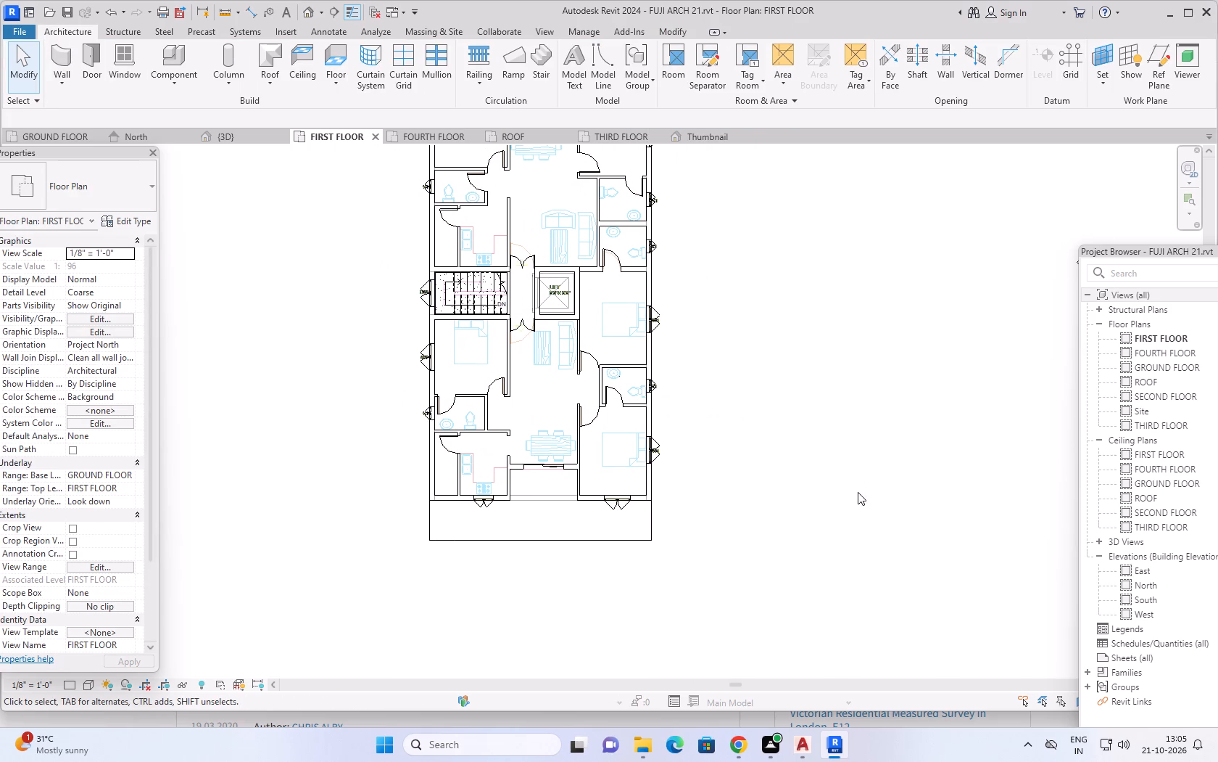
left_click(225, 138)
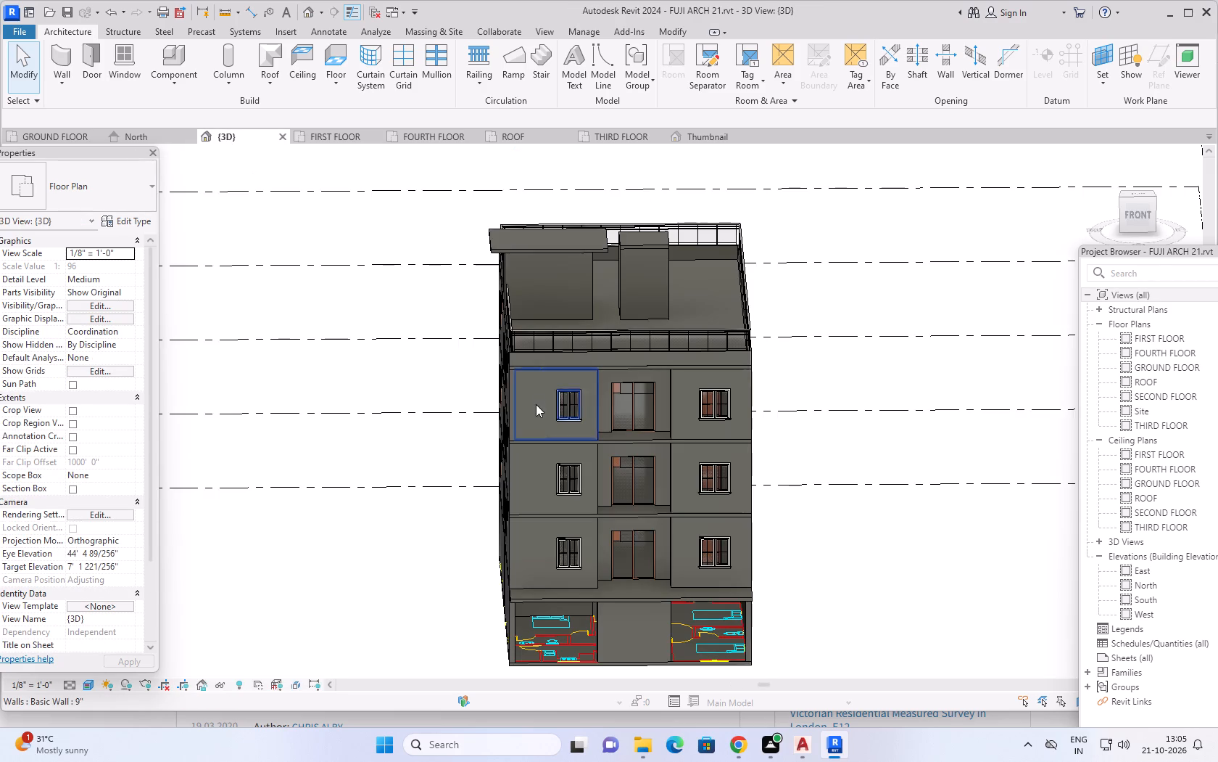
scroll(775, 490, "down", 1)
middle_click_drag(882, 511, 611, 546)
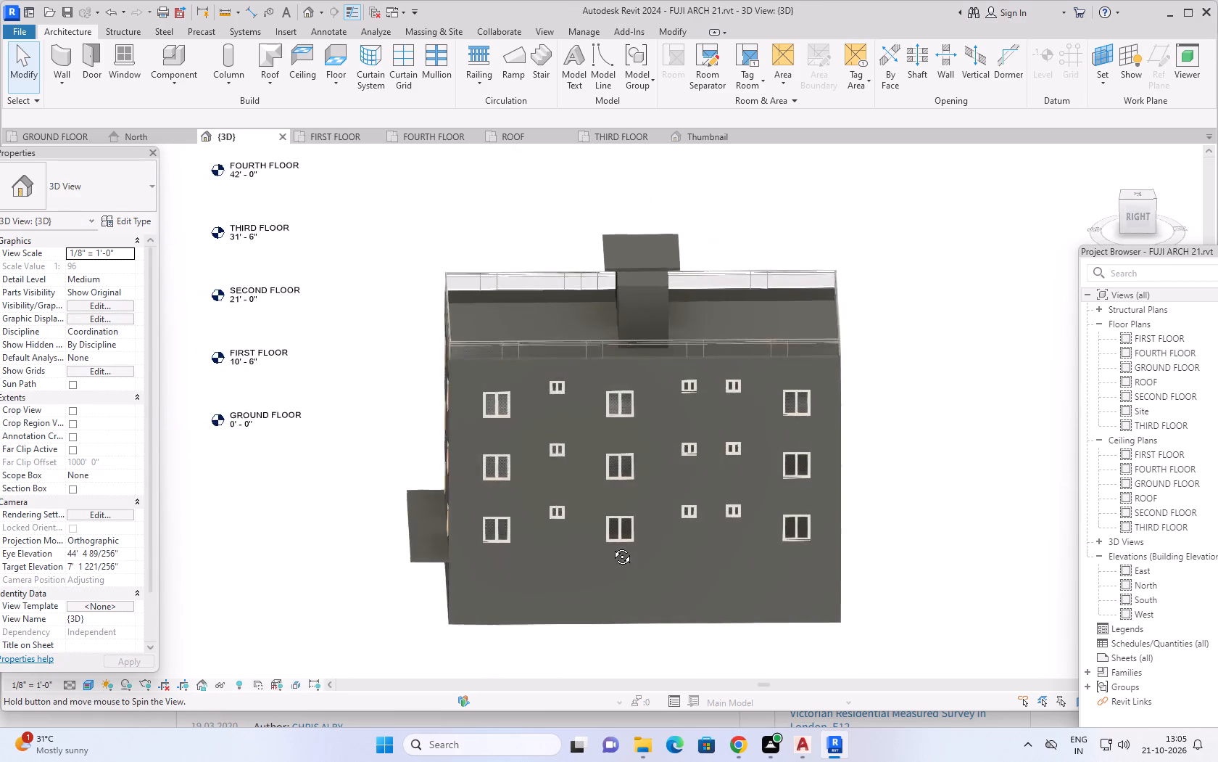
middle_click_drag(611, 546, 735, 506)
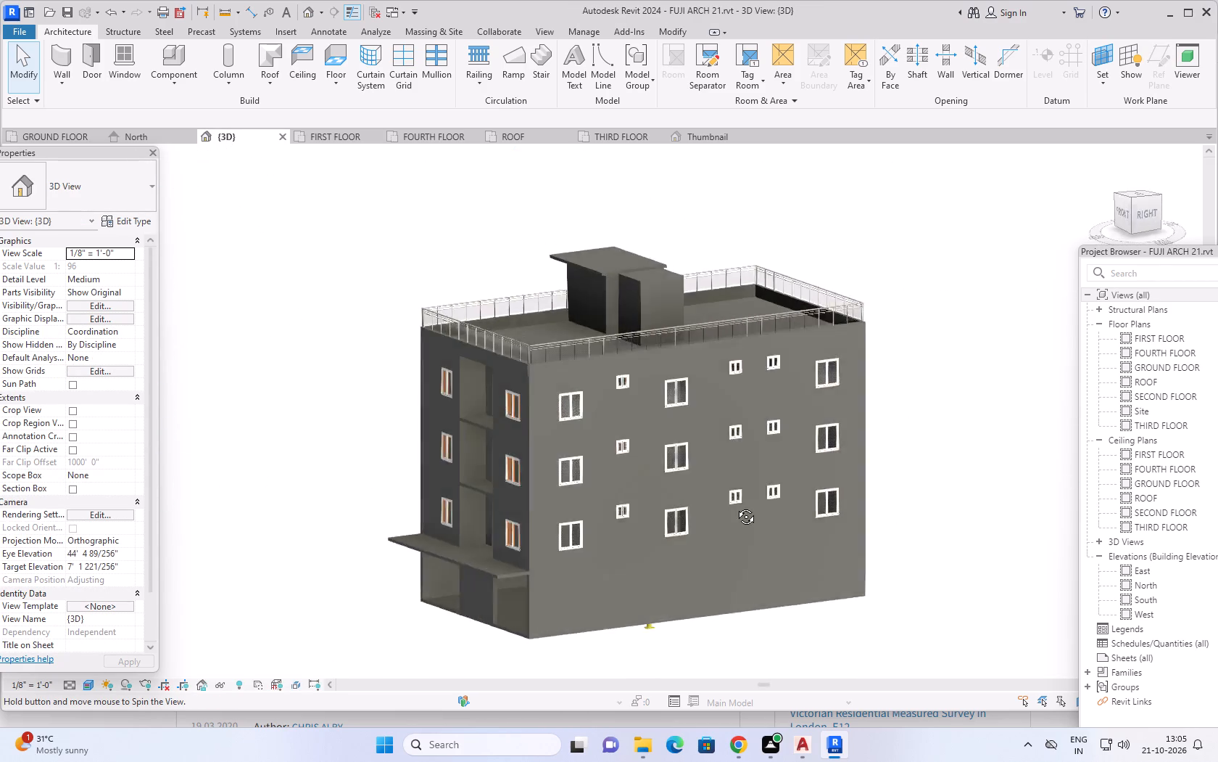
middle_click_drag(735, 506, 821, 449)
scroll(525, 544, "up", 7)
key("Escape")
key("Escape")
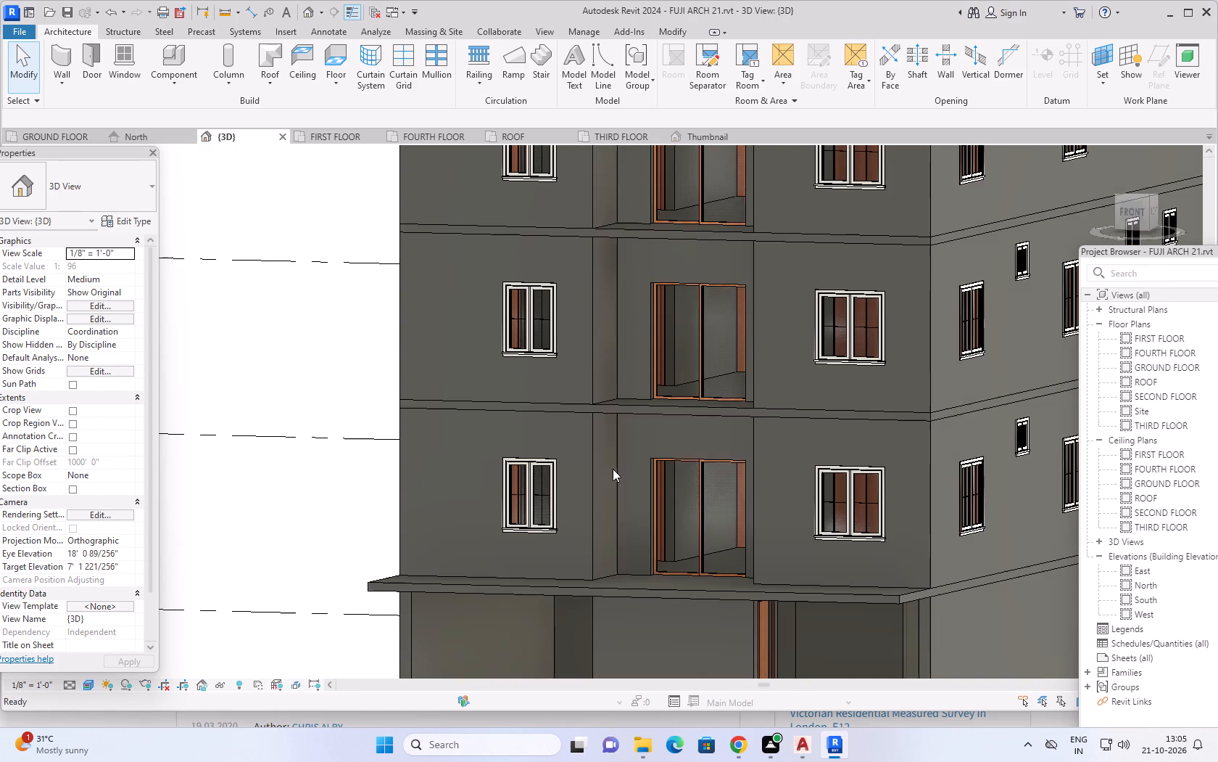
Delete the second-, third- and fourth-floor slabs together in the 3D view.
left_click(613, 409)
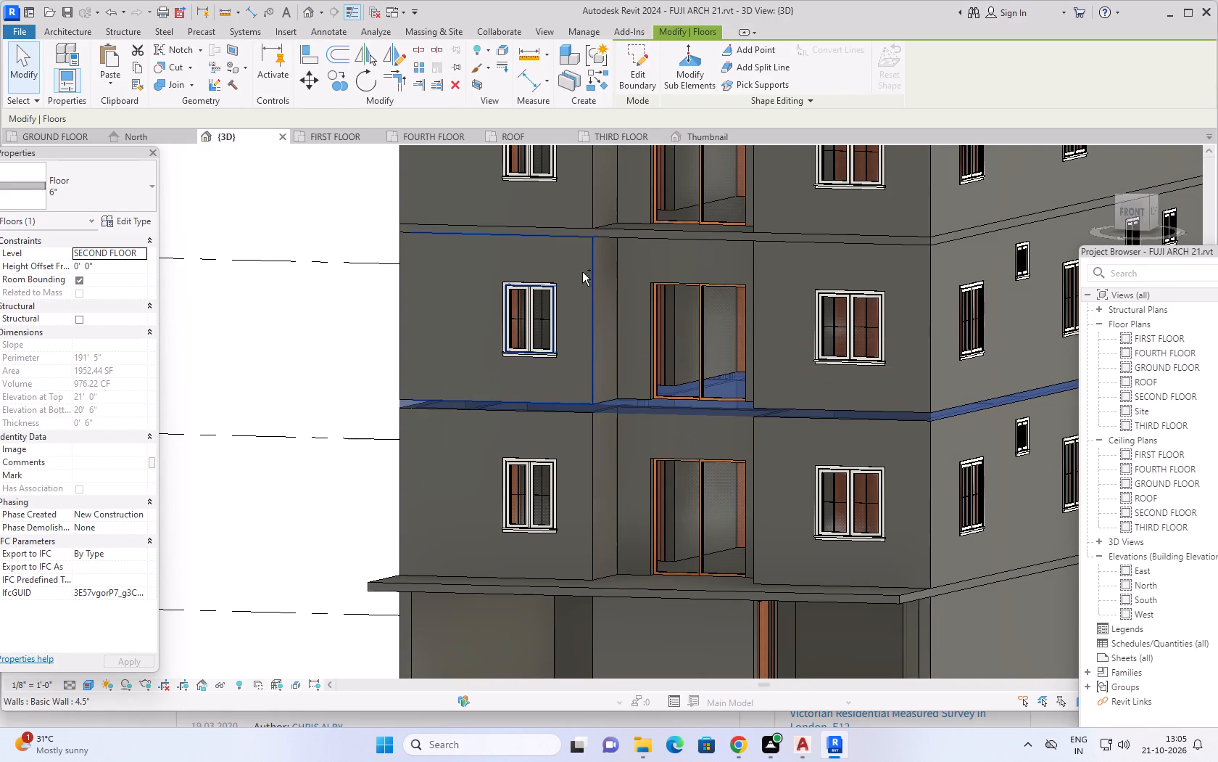
left_click(609, 231, "ctrl")
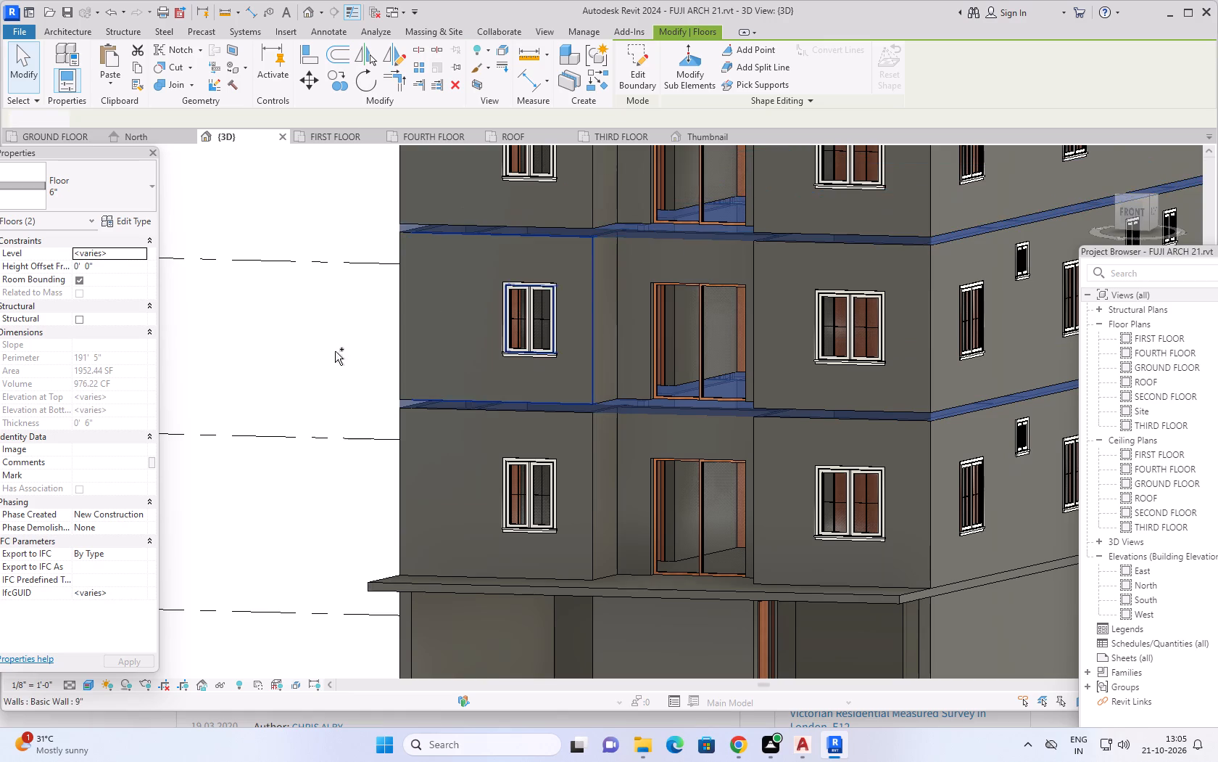
scroll(310, 377, "down", 4)
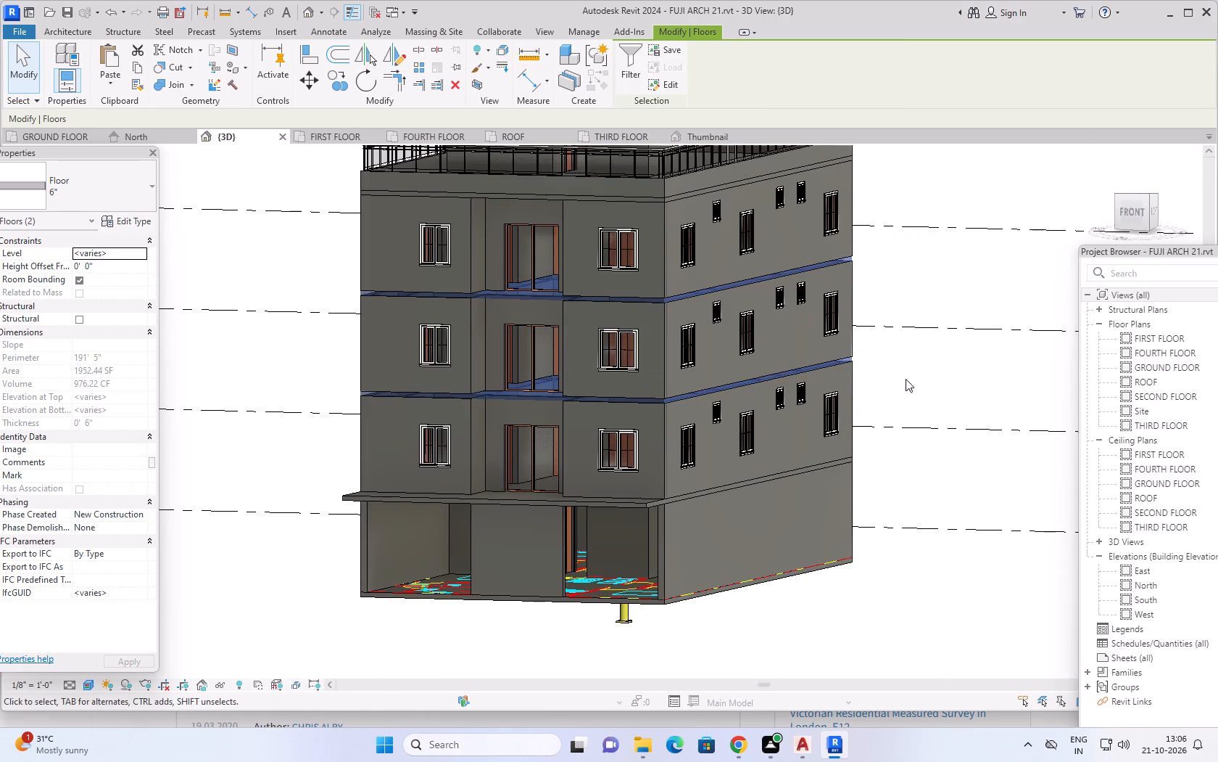
middle_click_drag(958, 213, 1014, 335)
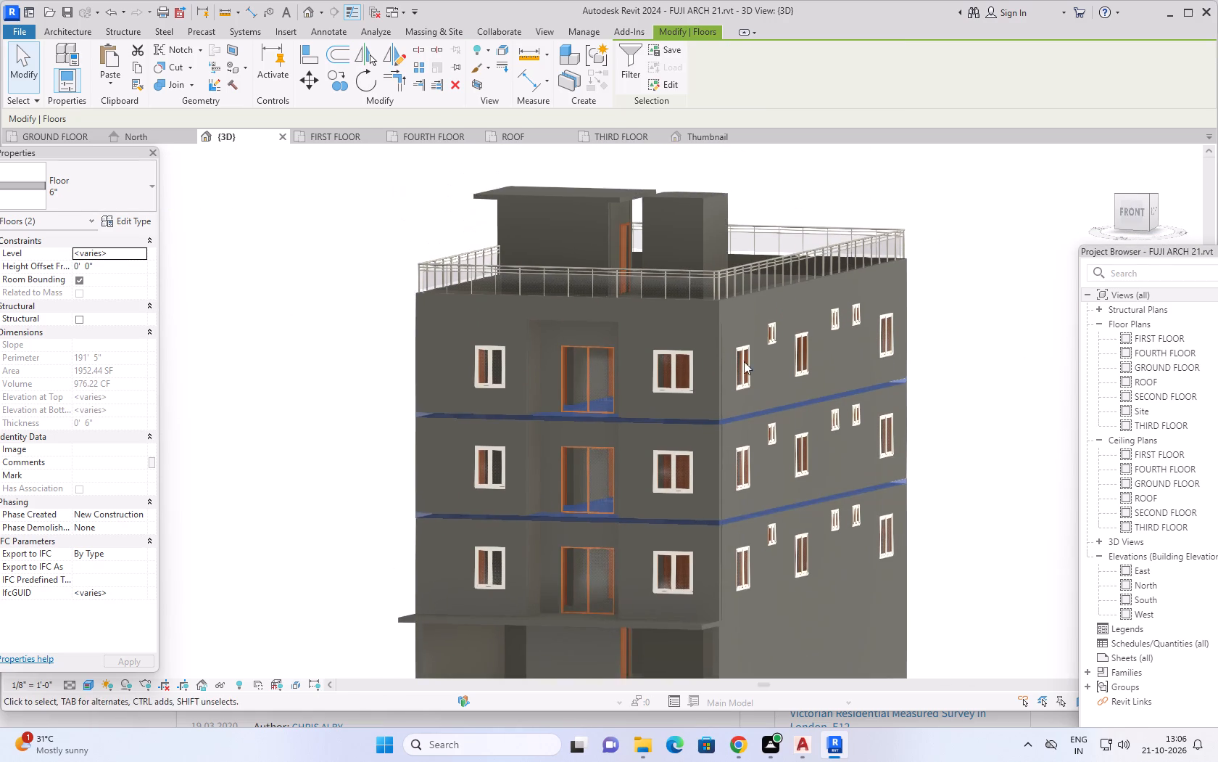
scroll(559, 345, "up", 5)
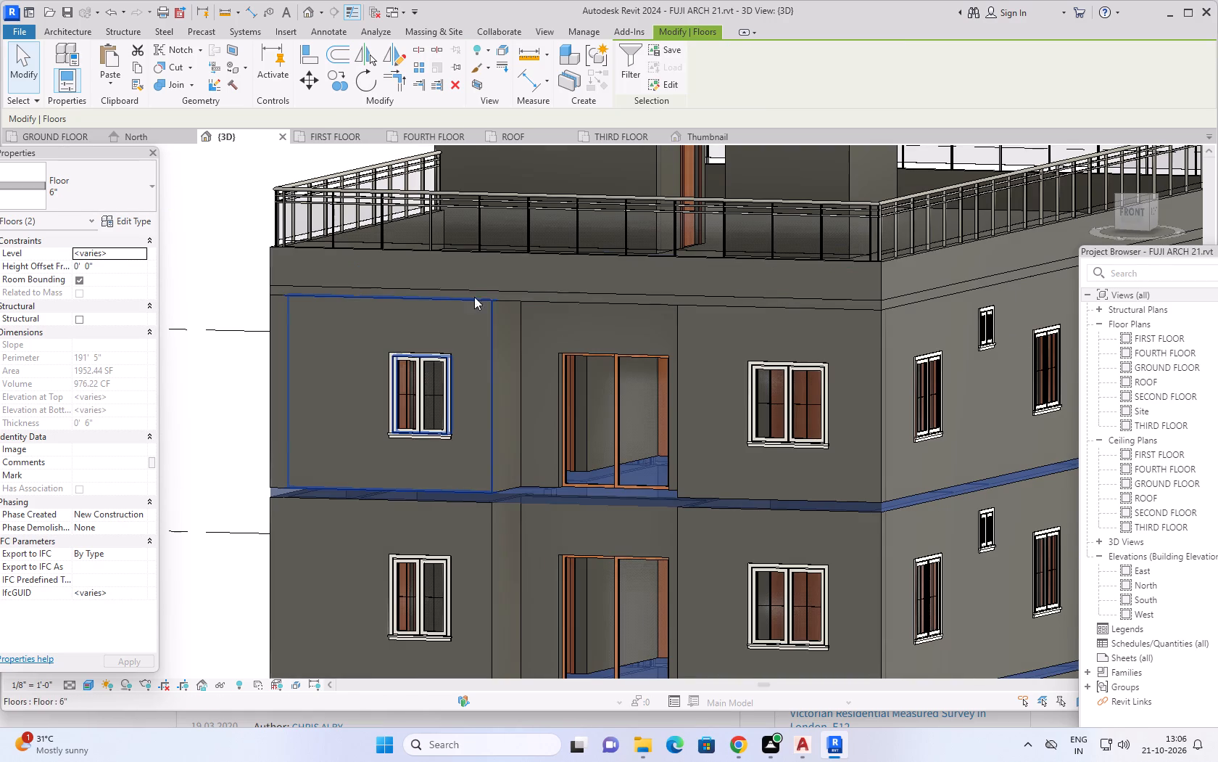
left_click(552, 300, "ctrl")
scroll(558, 303, "down", 7)
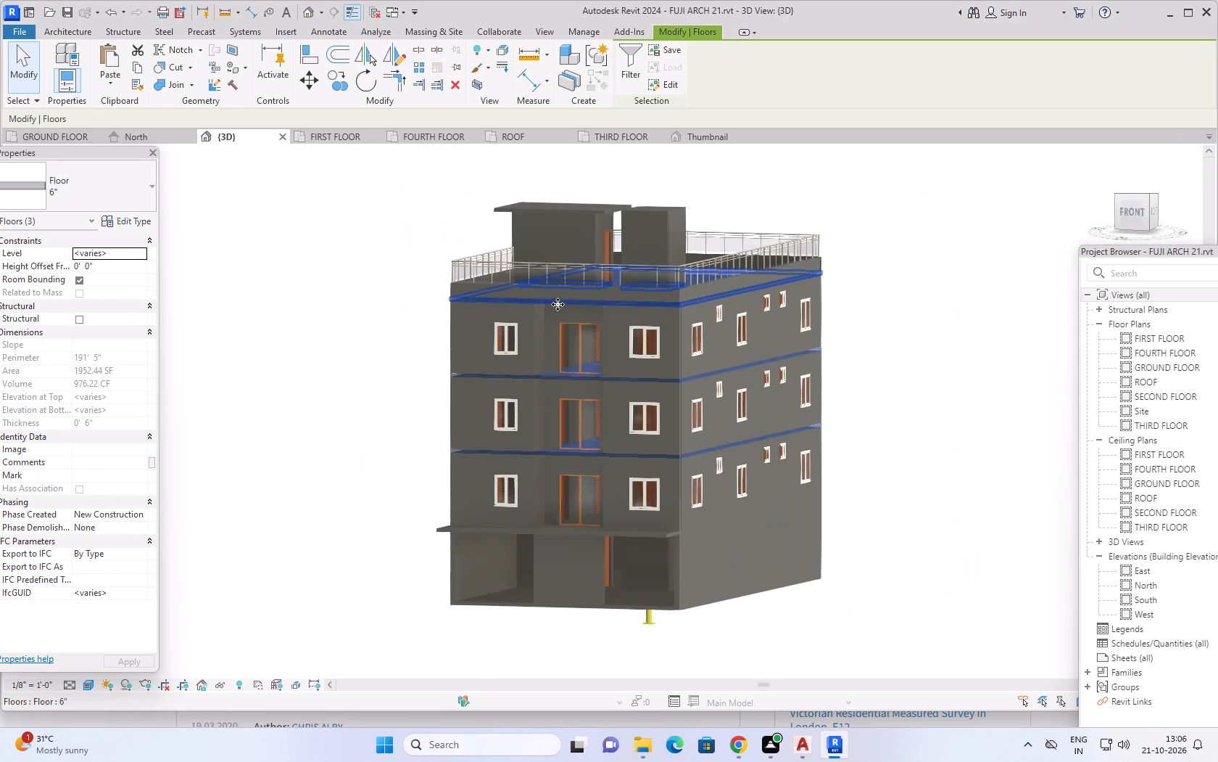
key("Delete")
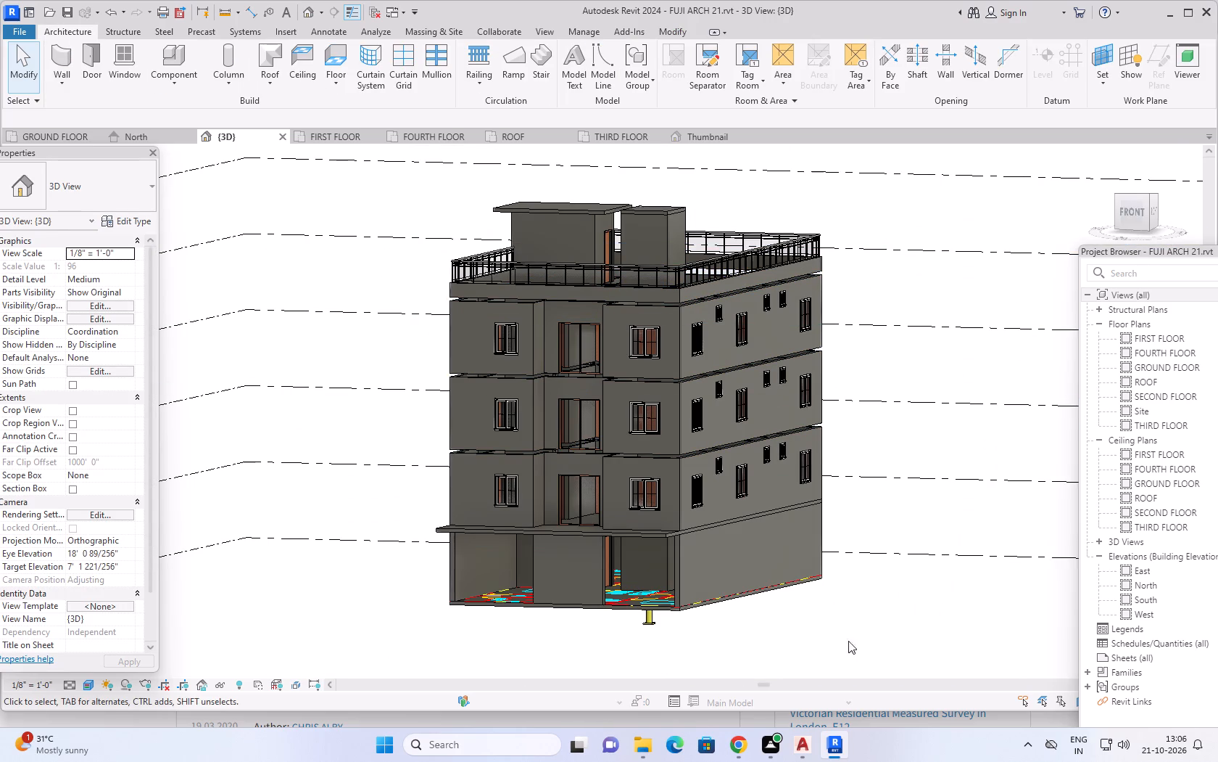
middle_click_drag(294, 589, 455, 668, "shift")
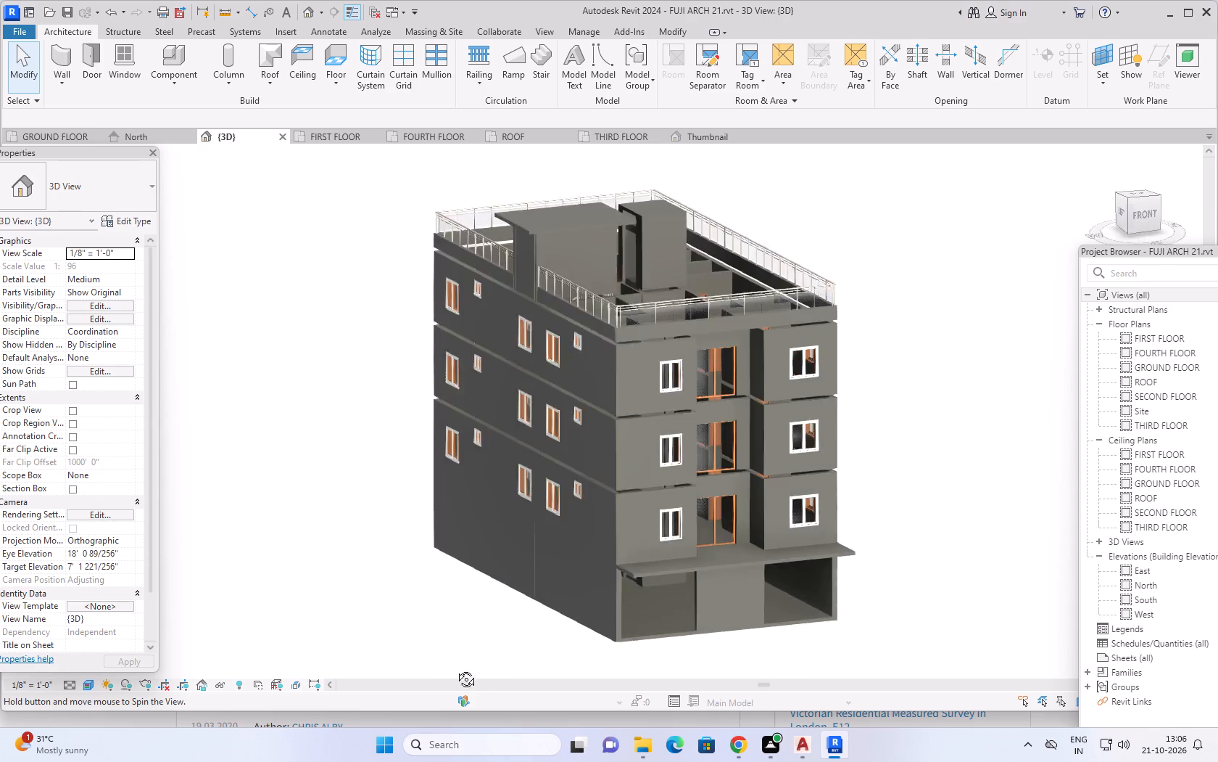
middle_click_drag(455, 668, 483, 682, "shift")
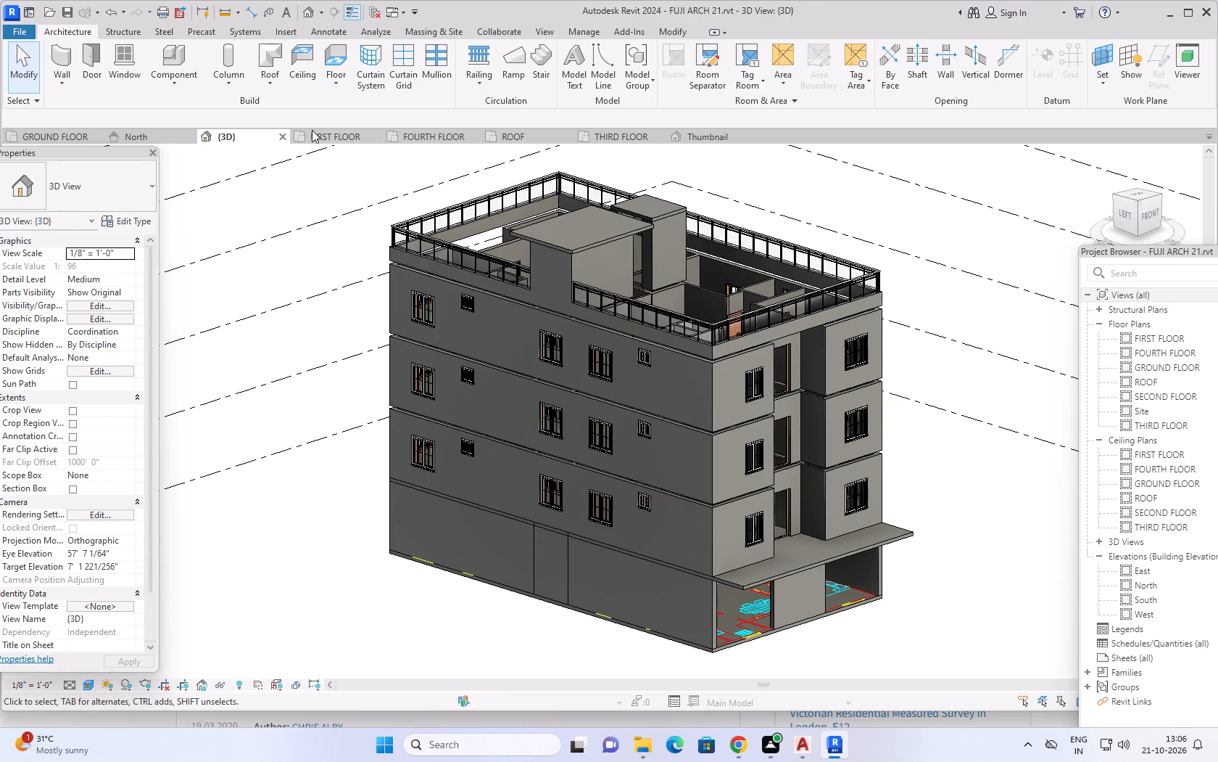
Copy the extended first-floor slab and paste it aligned to the SECOND FLOOR, THIRD FLOOR and ROOF levels.
left_click(315, 134)
left_click(550, 538)
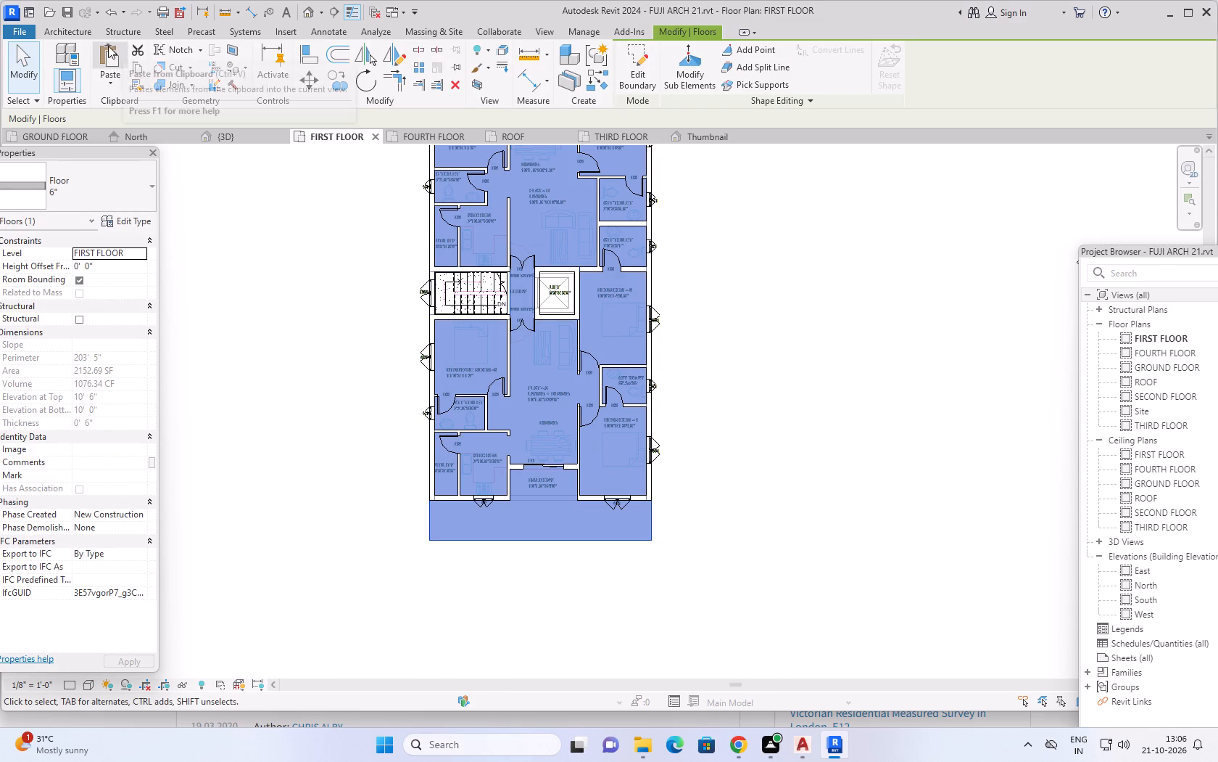
left_click(139, 67)
left_click(109, 86)
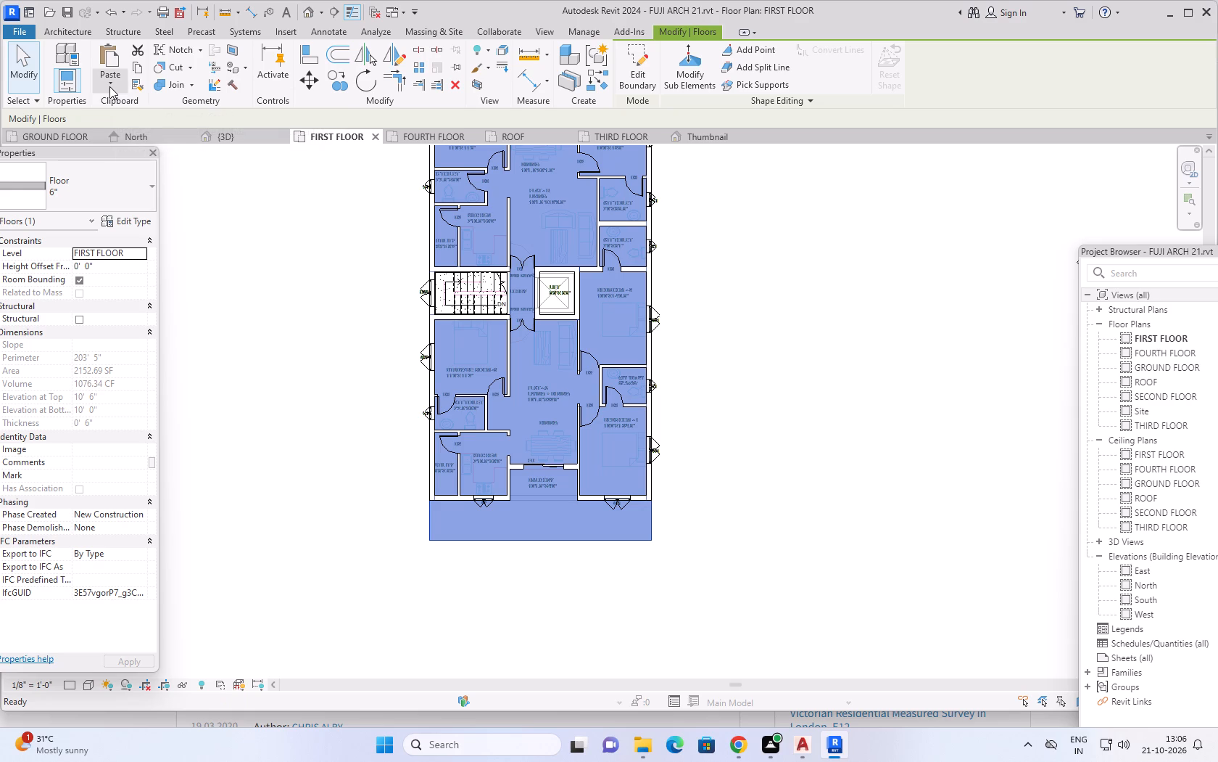
left_click(141, 140)
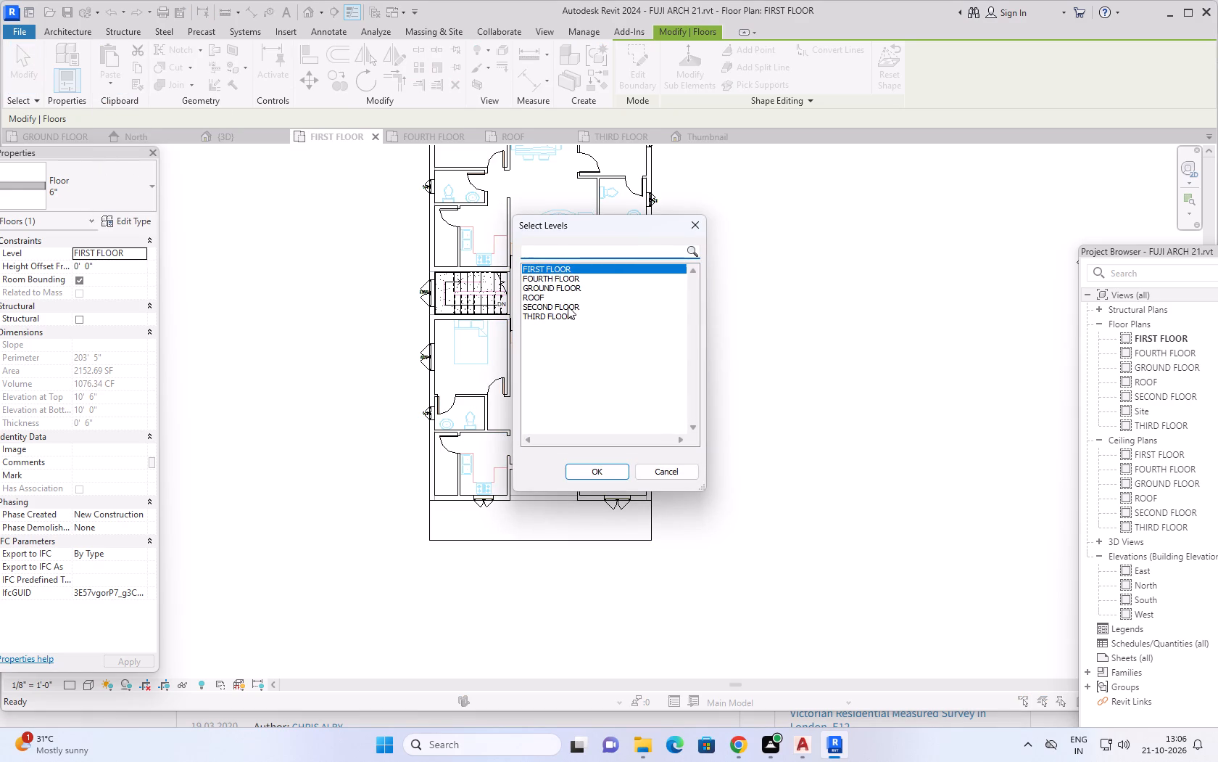
left_click(567, 304)
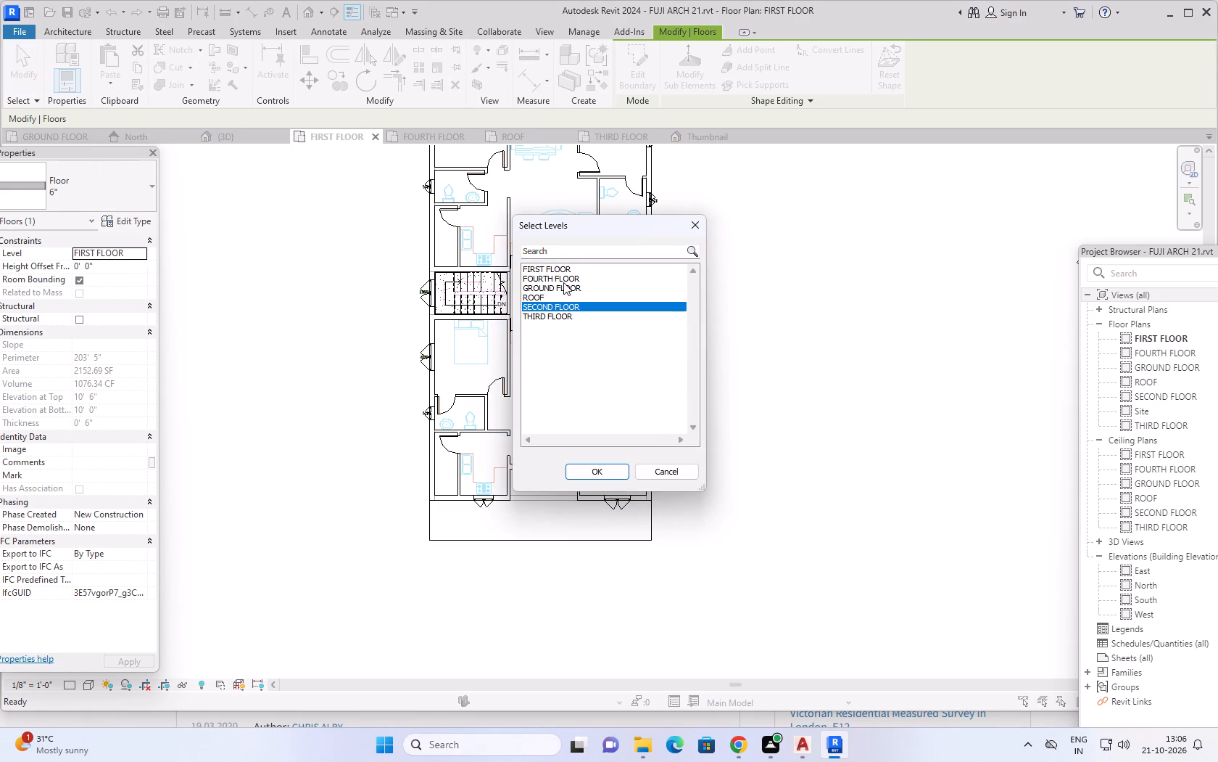
left_click(555, 314, "ctrl")
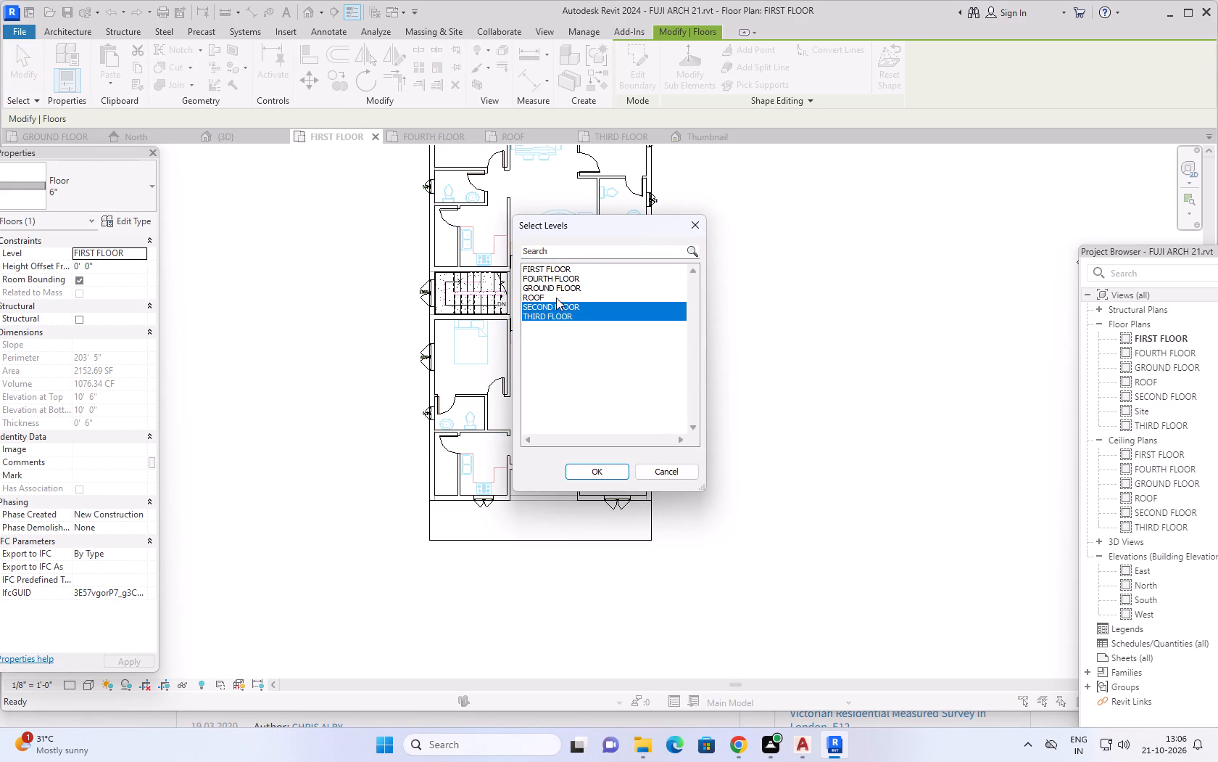
left_click(556, 298, "ctrl")
left_click(599, 471)
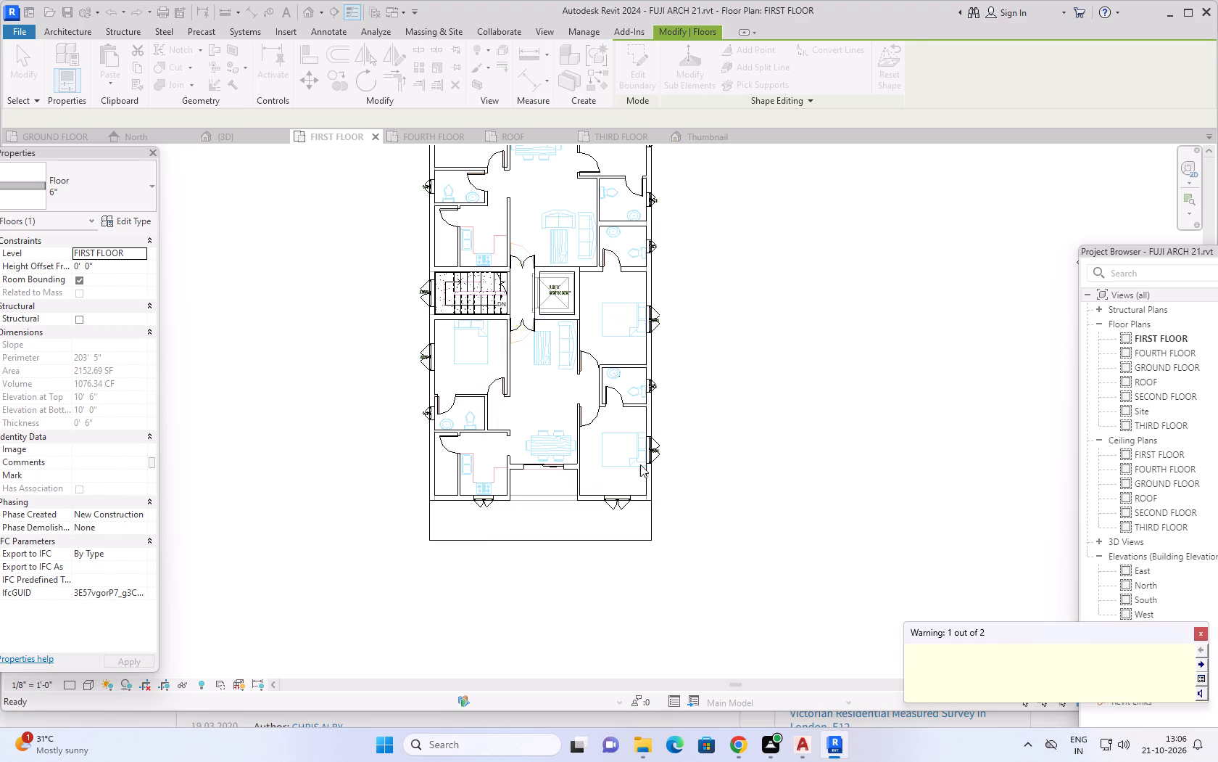
scroll(779, 398, "down", 2)
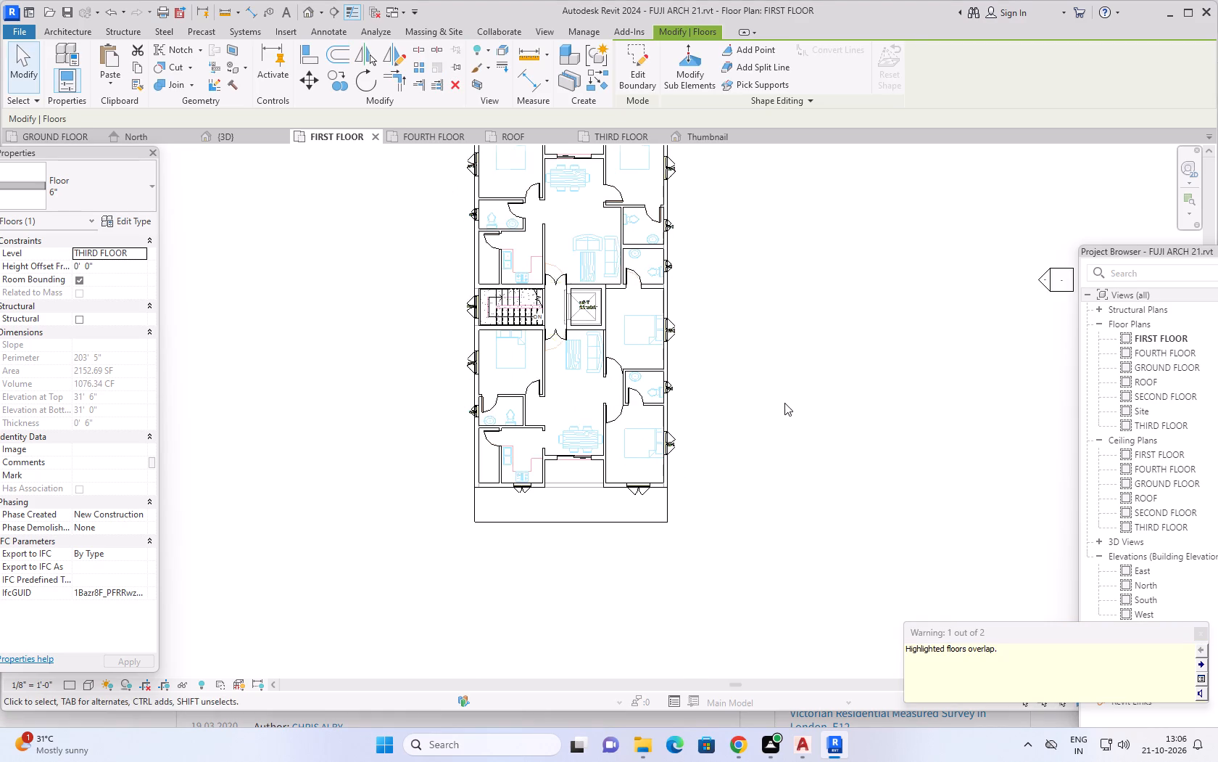
middle_click_drag(823, 414, 765, 432)
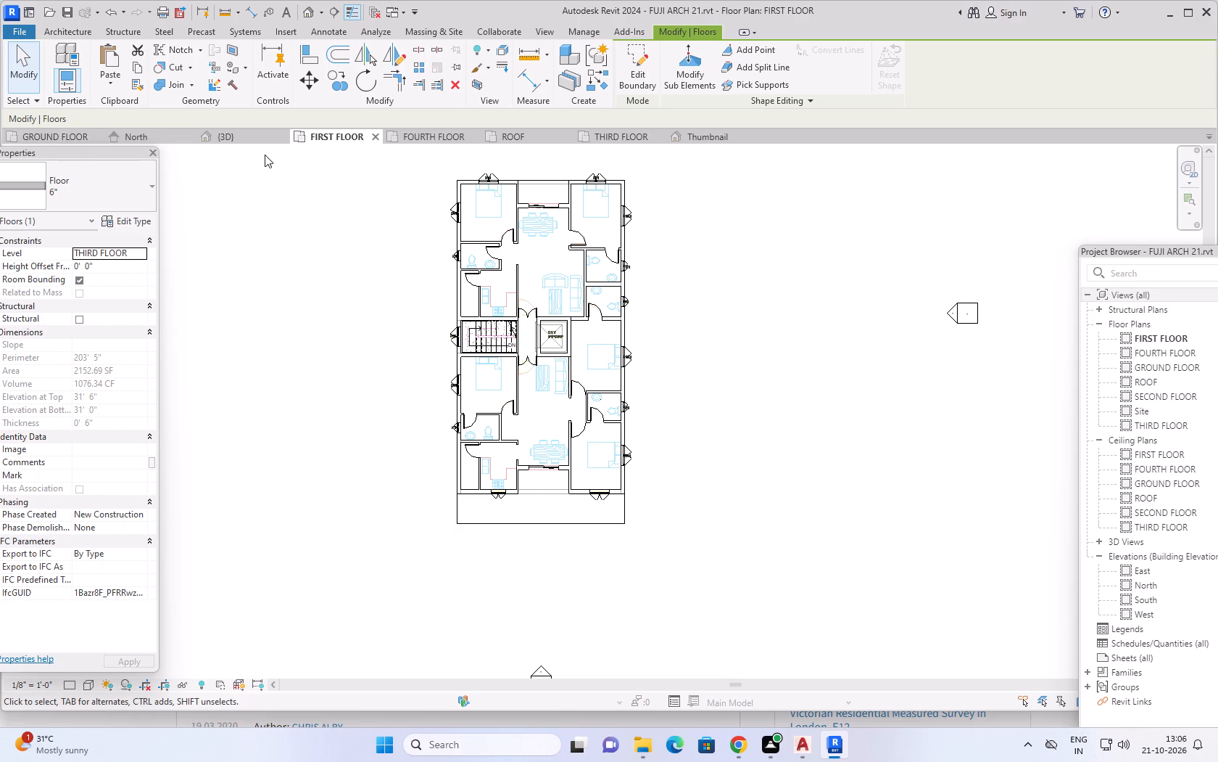
Inspect the pasted slabs in 3D from the front, side and back, checking which level the upper front projection belongs to.
left_click(236, 137)
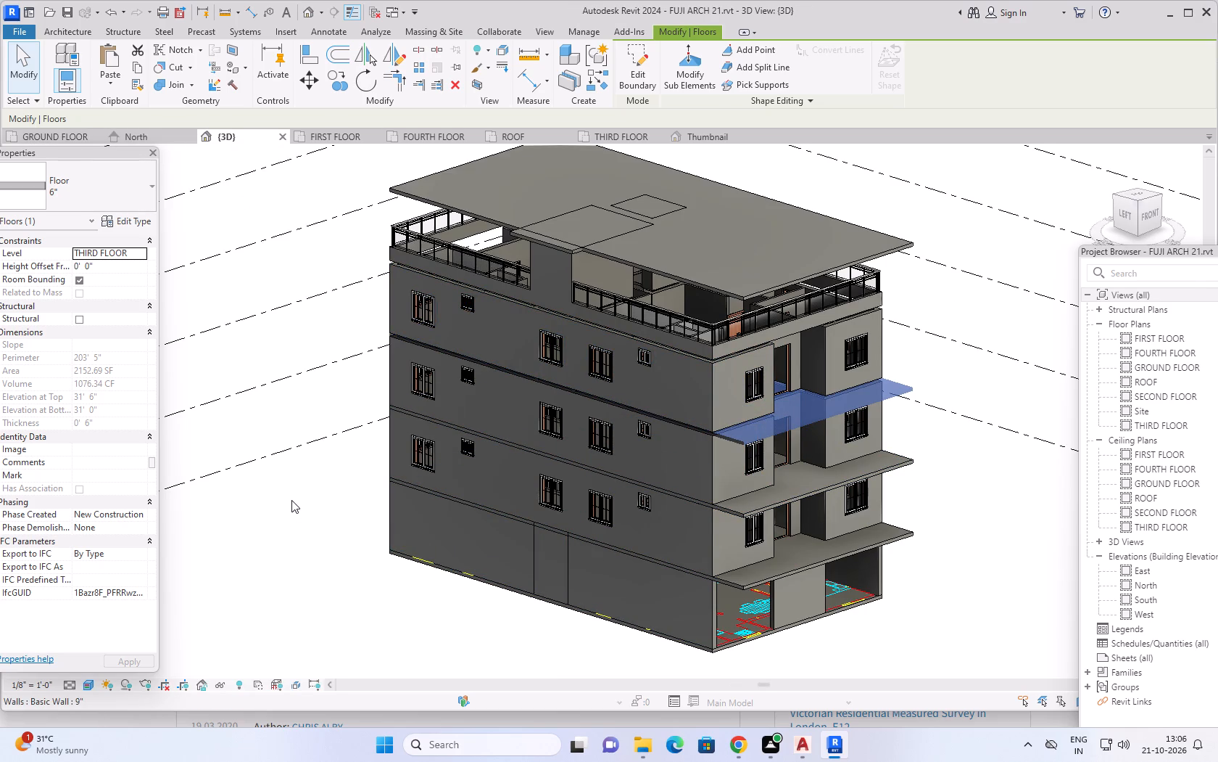
left_click(293, 481)
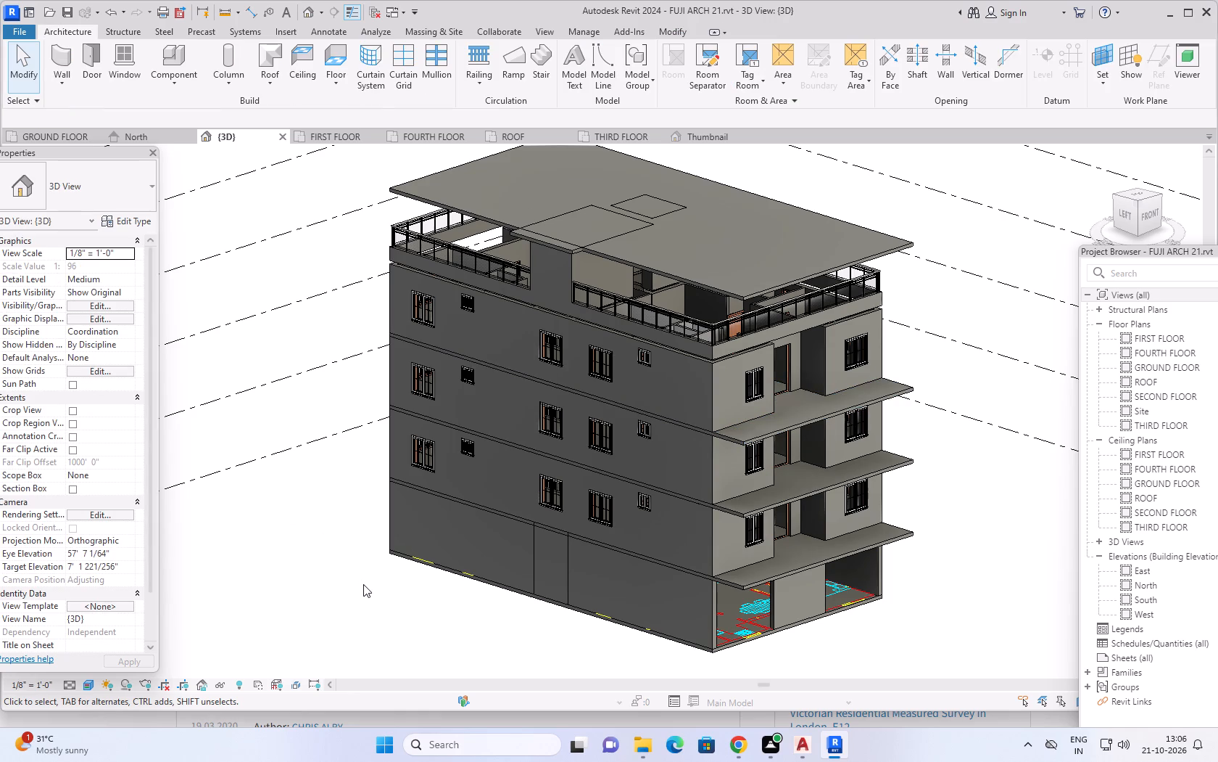
middle_click_drag(363, 599, 263, 547, "shift")
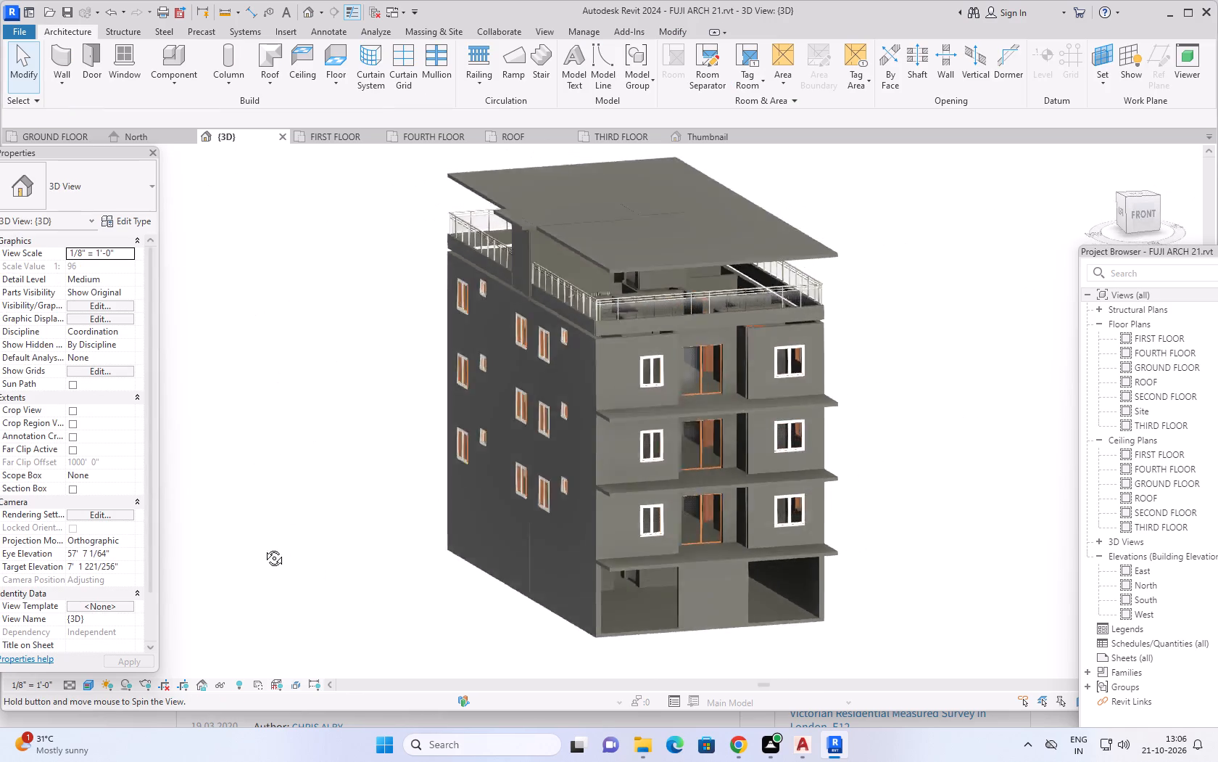
middle_click_drag(263, 547, 249, 541, "shift")
middle_click_drag(870, 469, 566, 505, "shift")
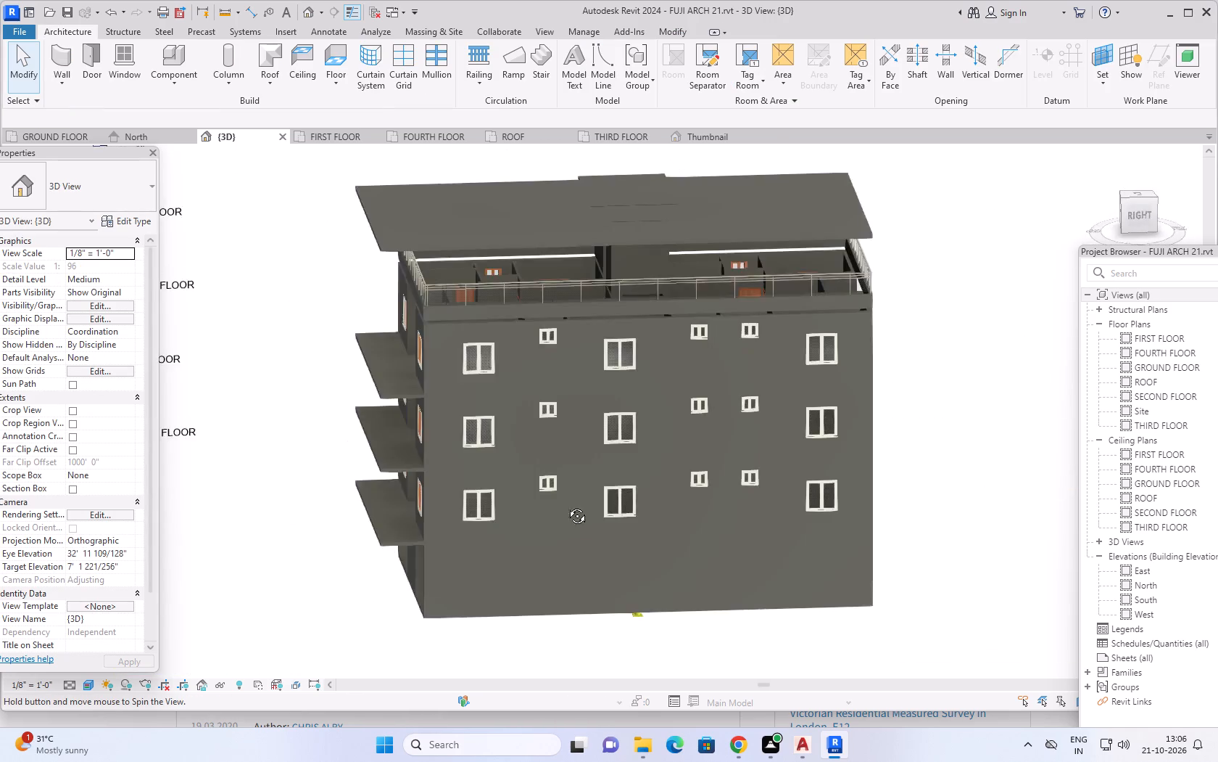
middle_click_drag(566, 505, 461, 372, "shift")
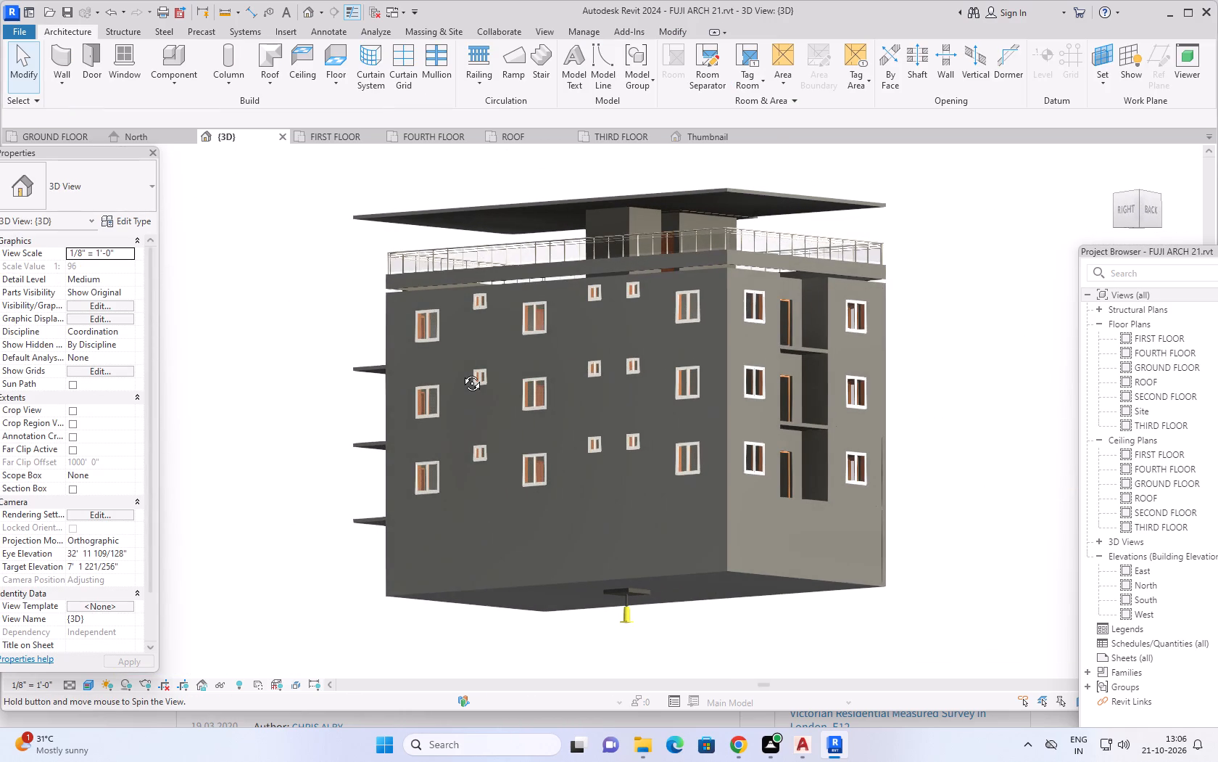
middle_click_drag(461, 372, 336, 549, "shift")
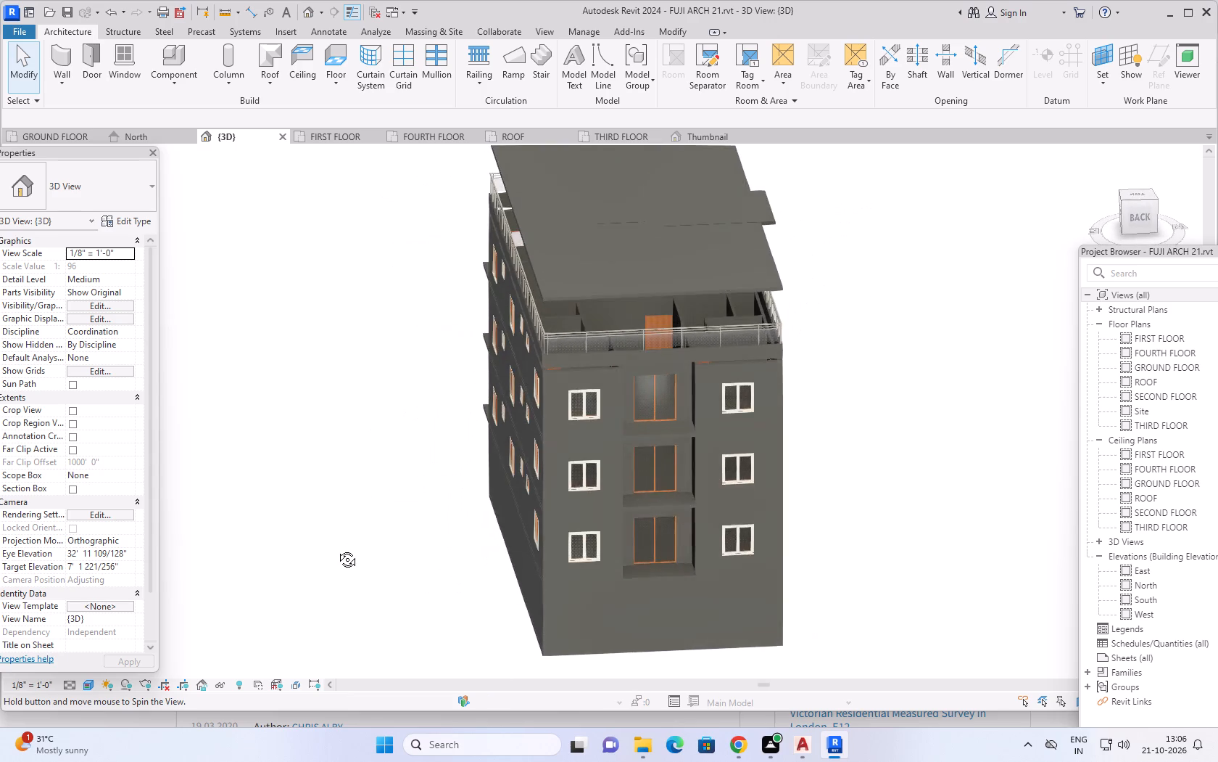
middle_click_drag(336, 549, 850, 465, "shift")
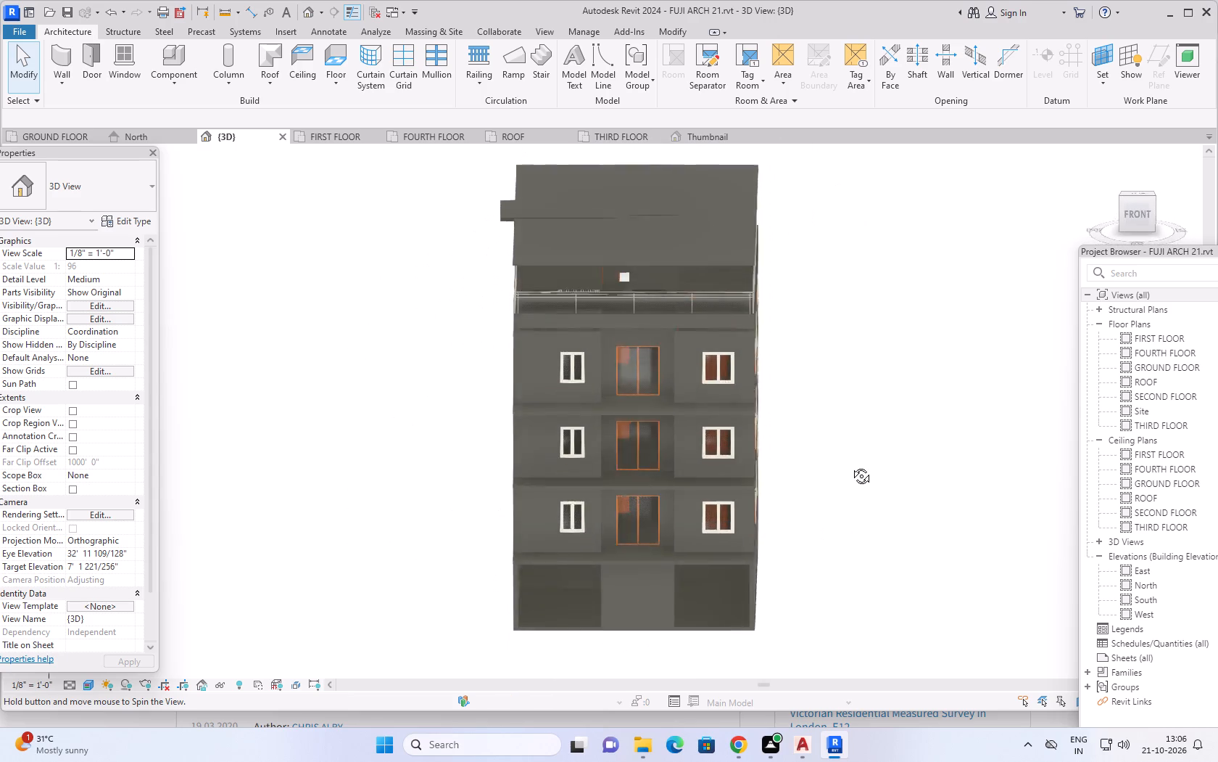
middle_click_drag(850, 465, 851, 459, "shift")
scroll(685, 334, "up", 3)
scroll(571, 309, "up", 3)
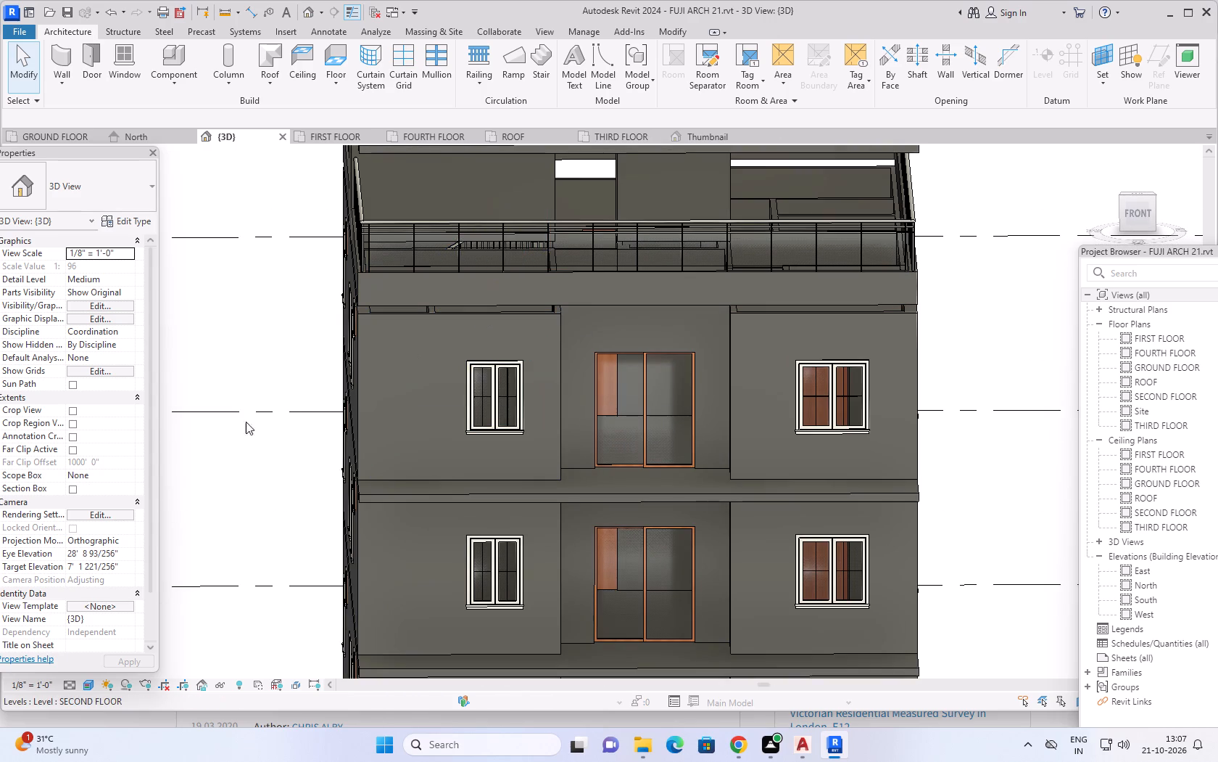
middle_click_drag(215, 506, 328, 530)
scroll(621, 483, "down", 5)
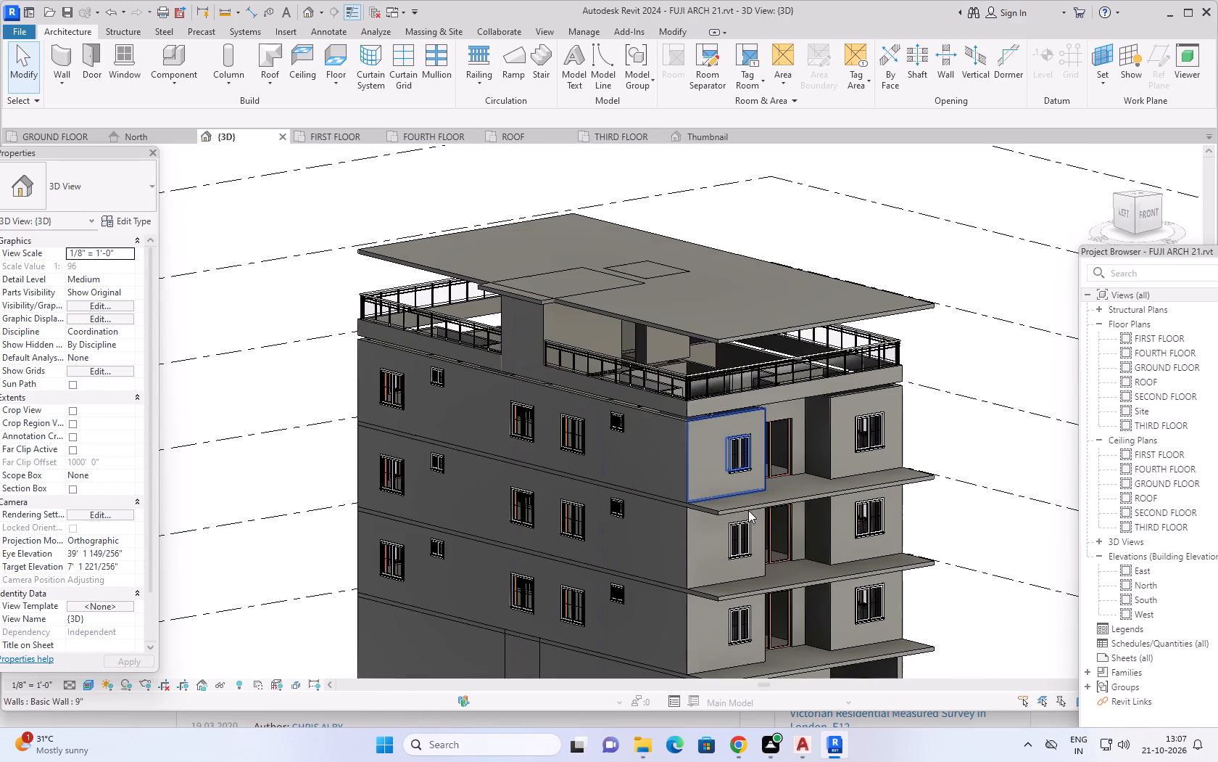
left_click(739, 512)
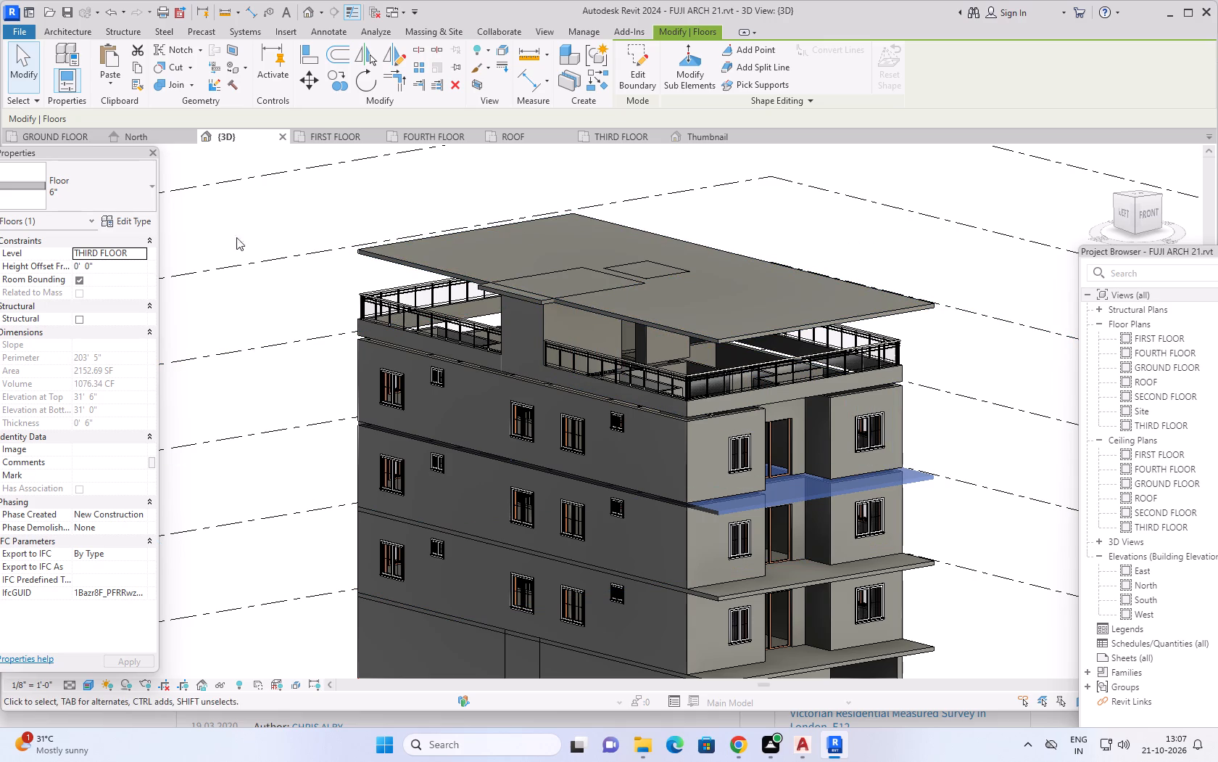
key("Escape")
key("Escape")
key("Escape")
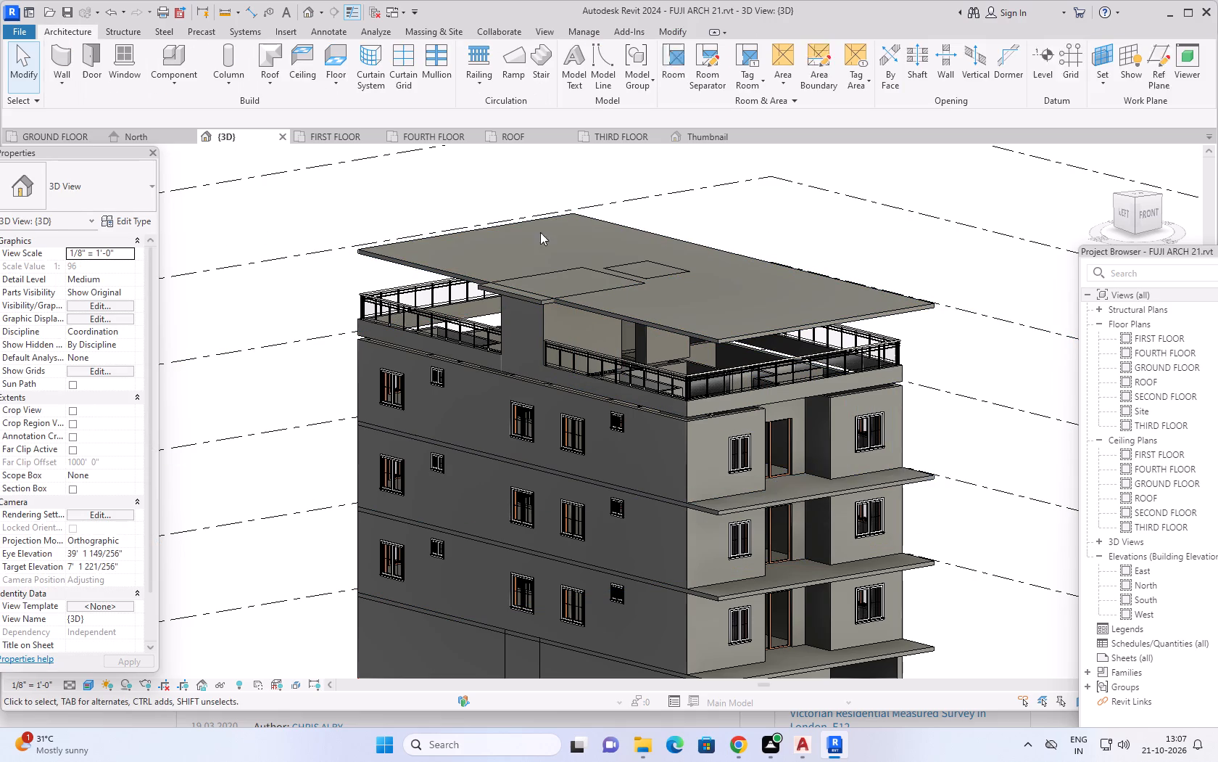
Delete the misplaced slab copy on the ROOF level in the 3D view.
left_click(723, 337)
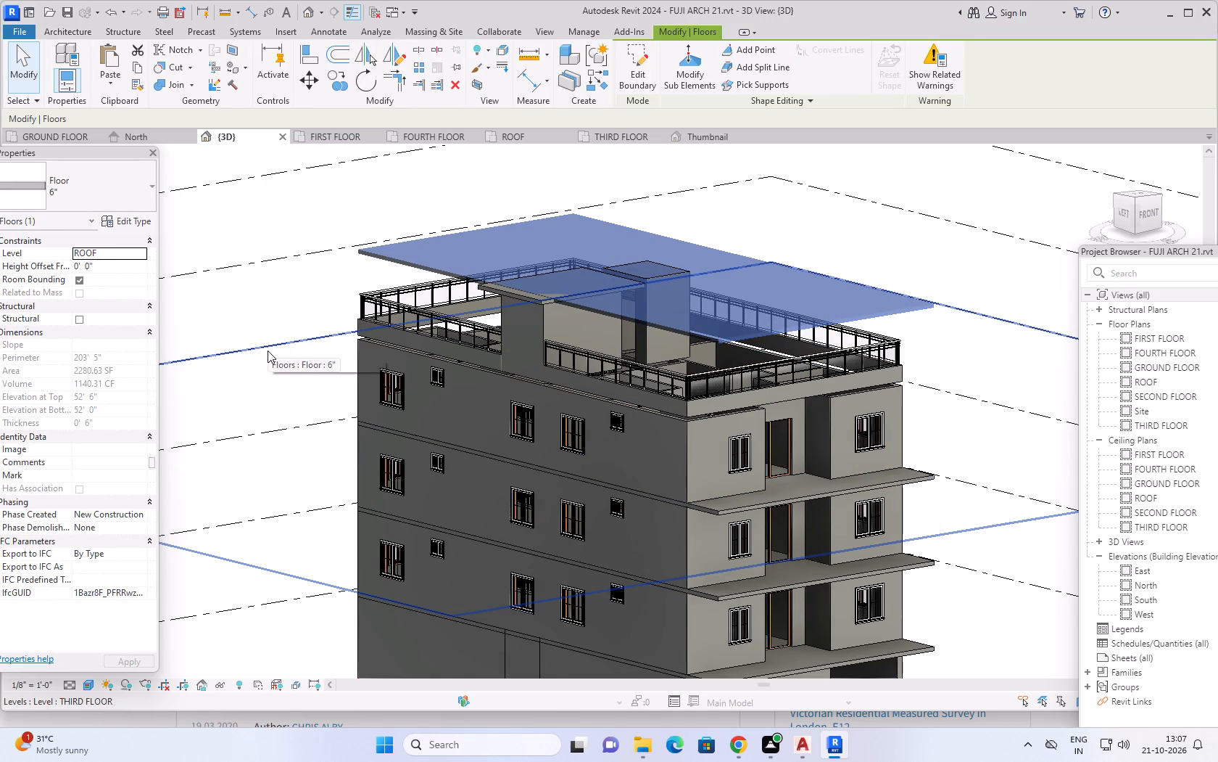
key("Delete")
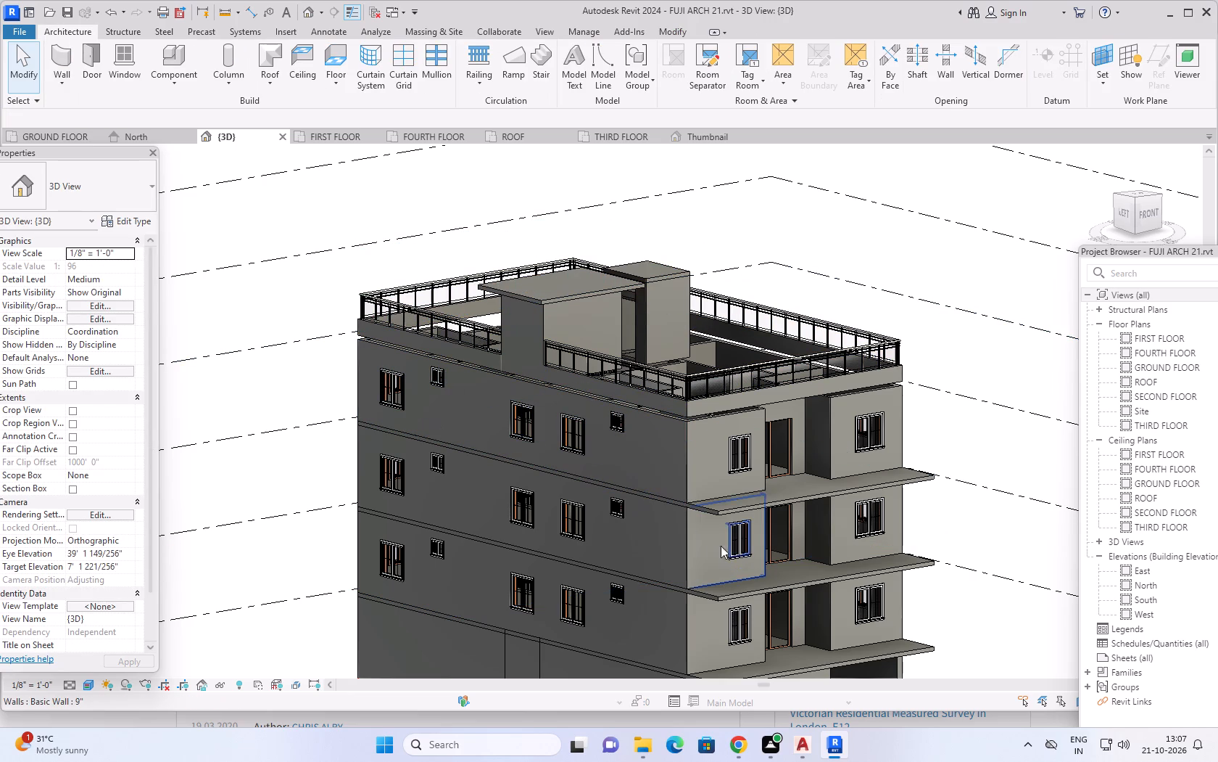
Copy the third-floor slab and paste it aligned to the FOURTH FLOOR level.
left_click(726, 509)
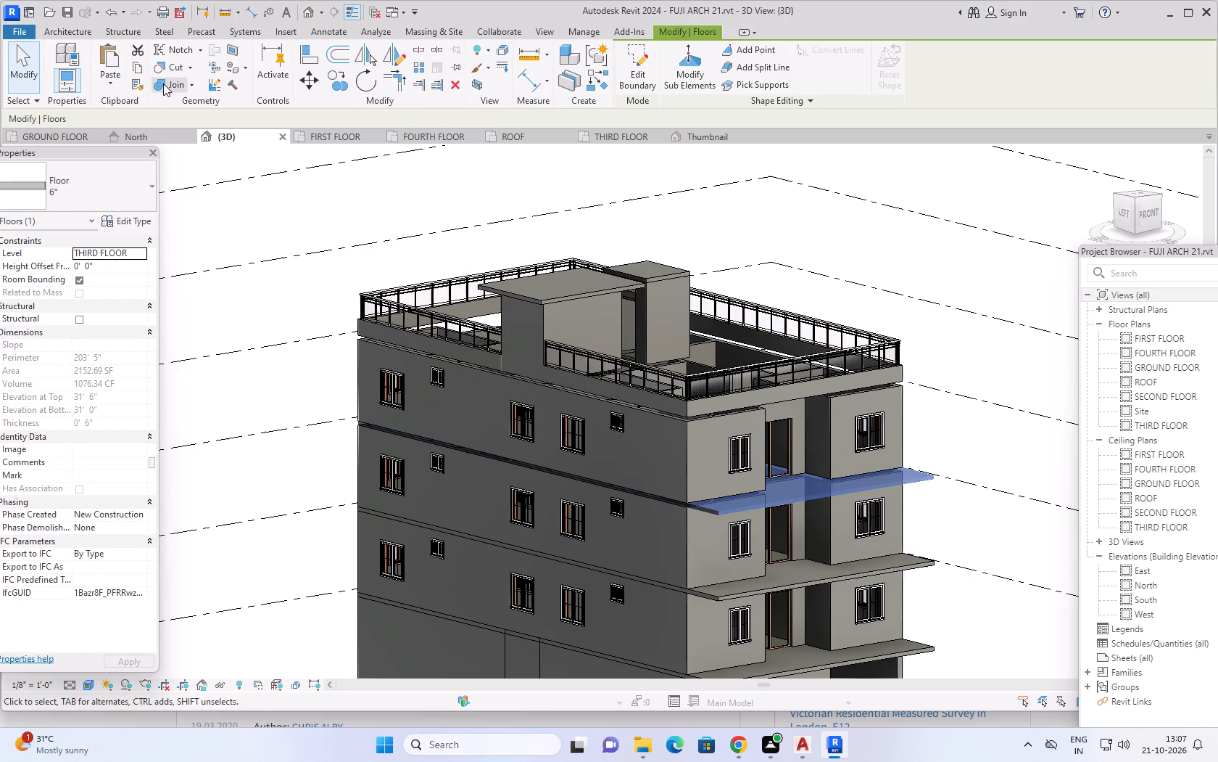
left_click(139, 69)
left_click(105, 85)
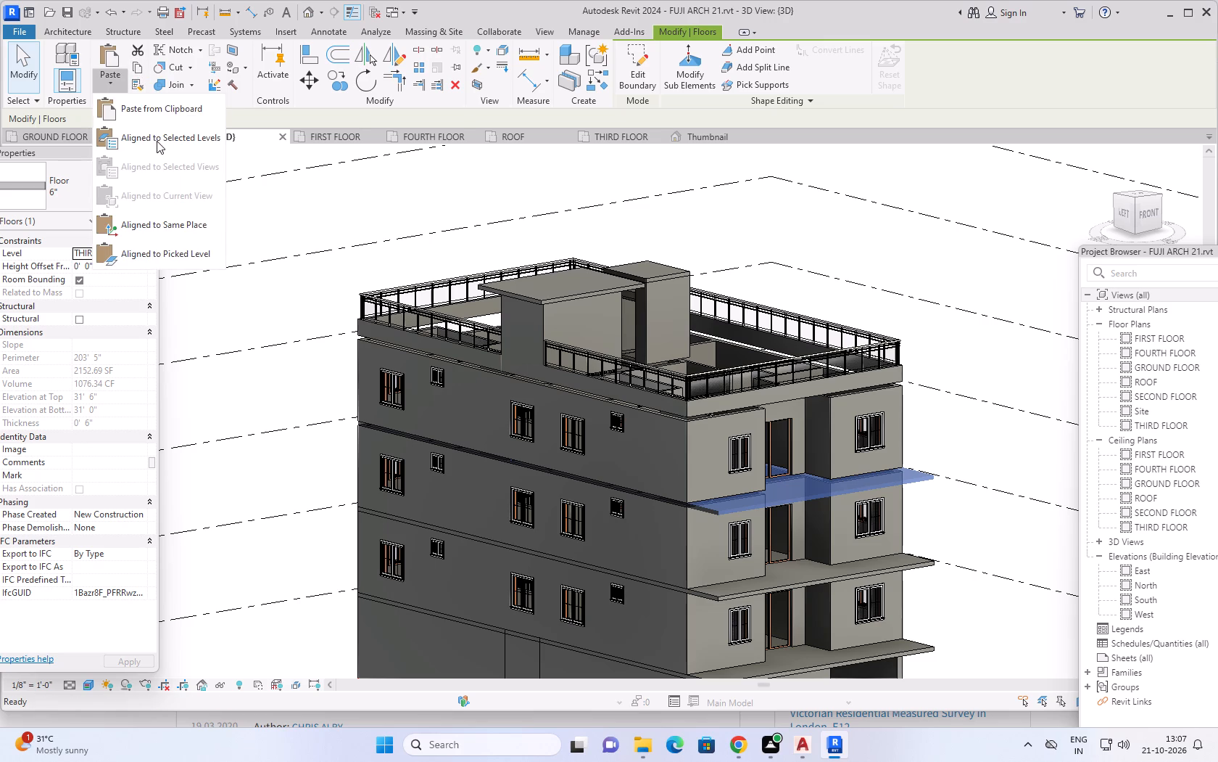
left_click(157, 141)
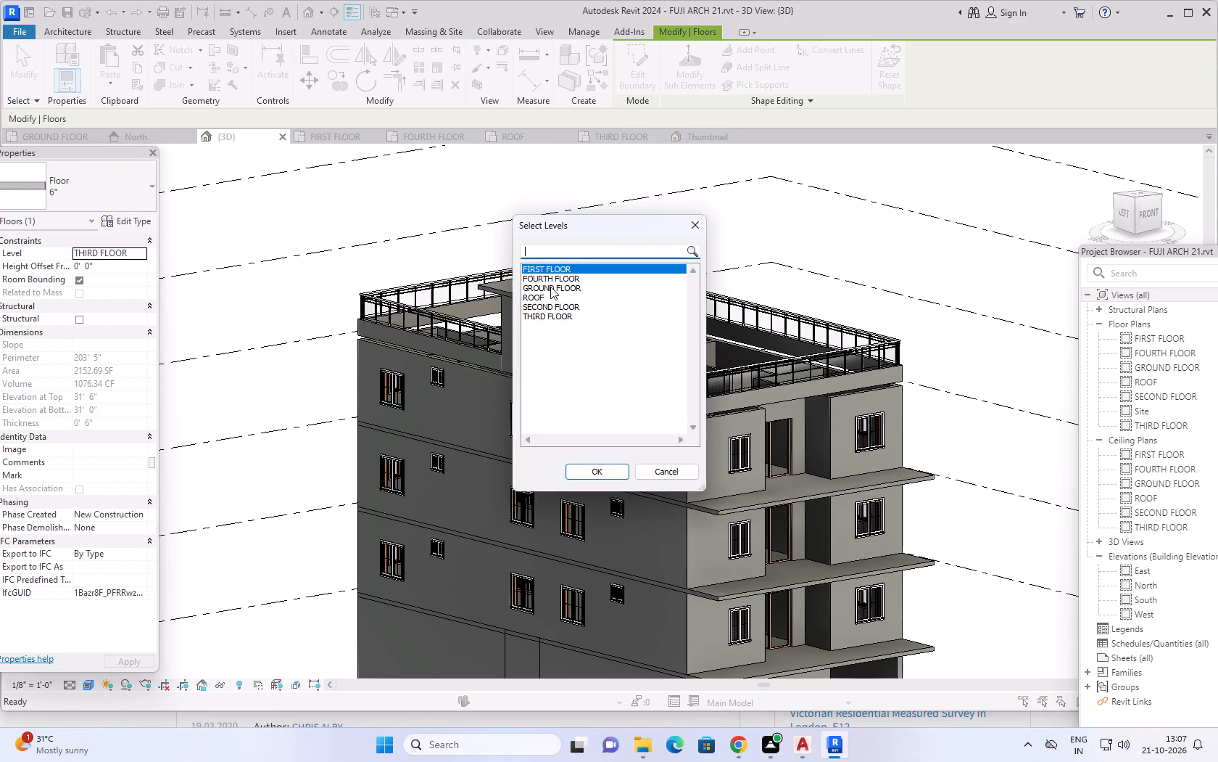
left_click(544, 276)
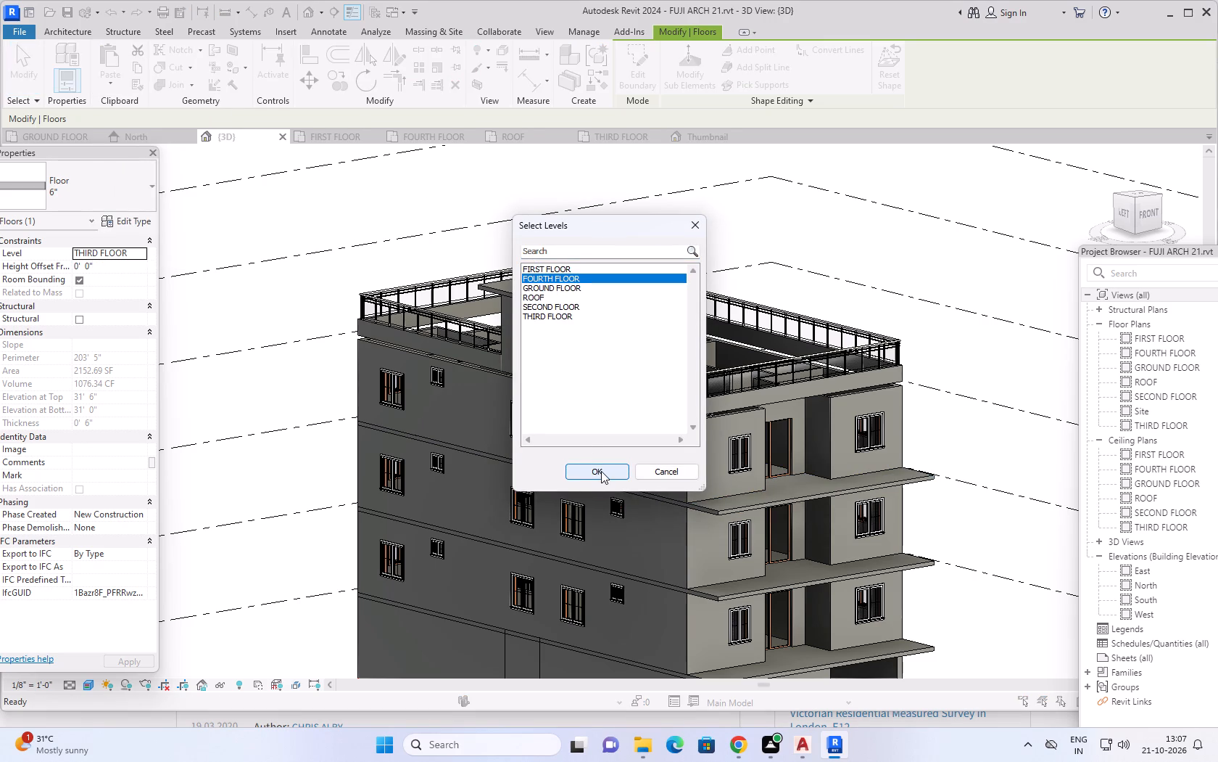
left_click(601, 471)
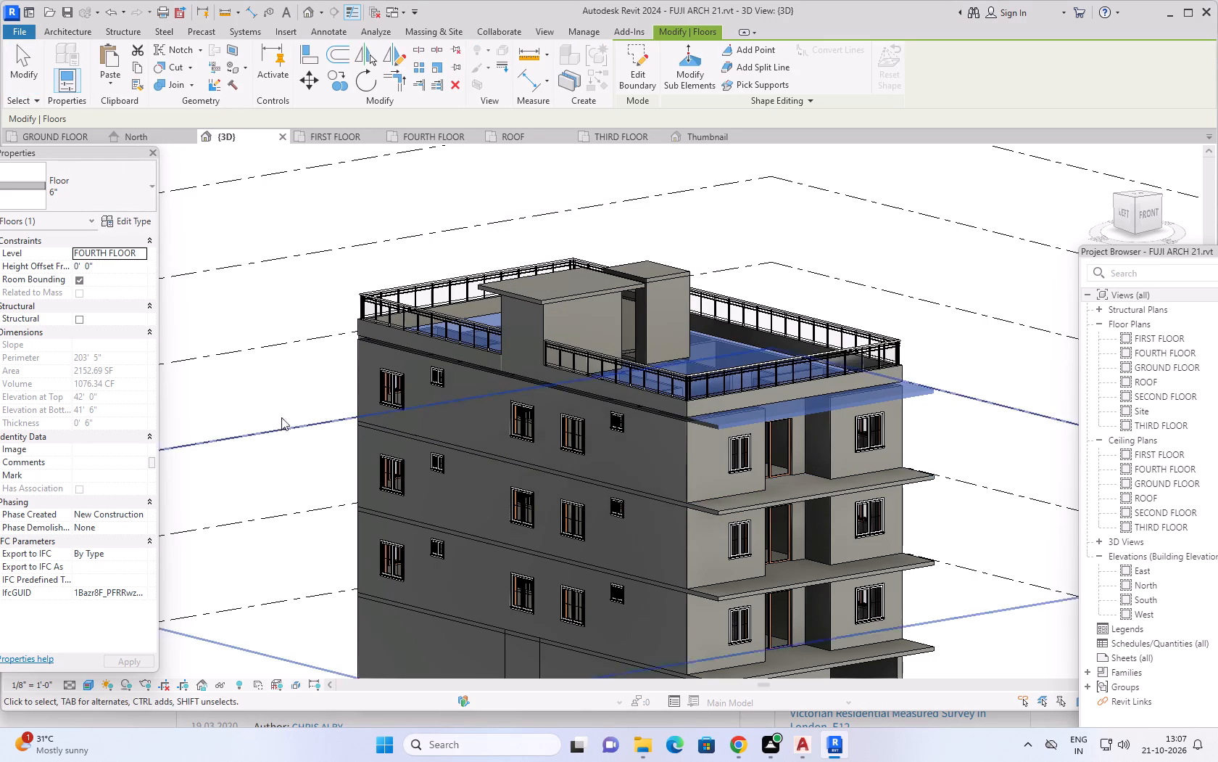
key("Escape")
key("Escape")
key("Escape")
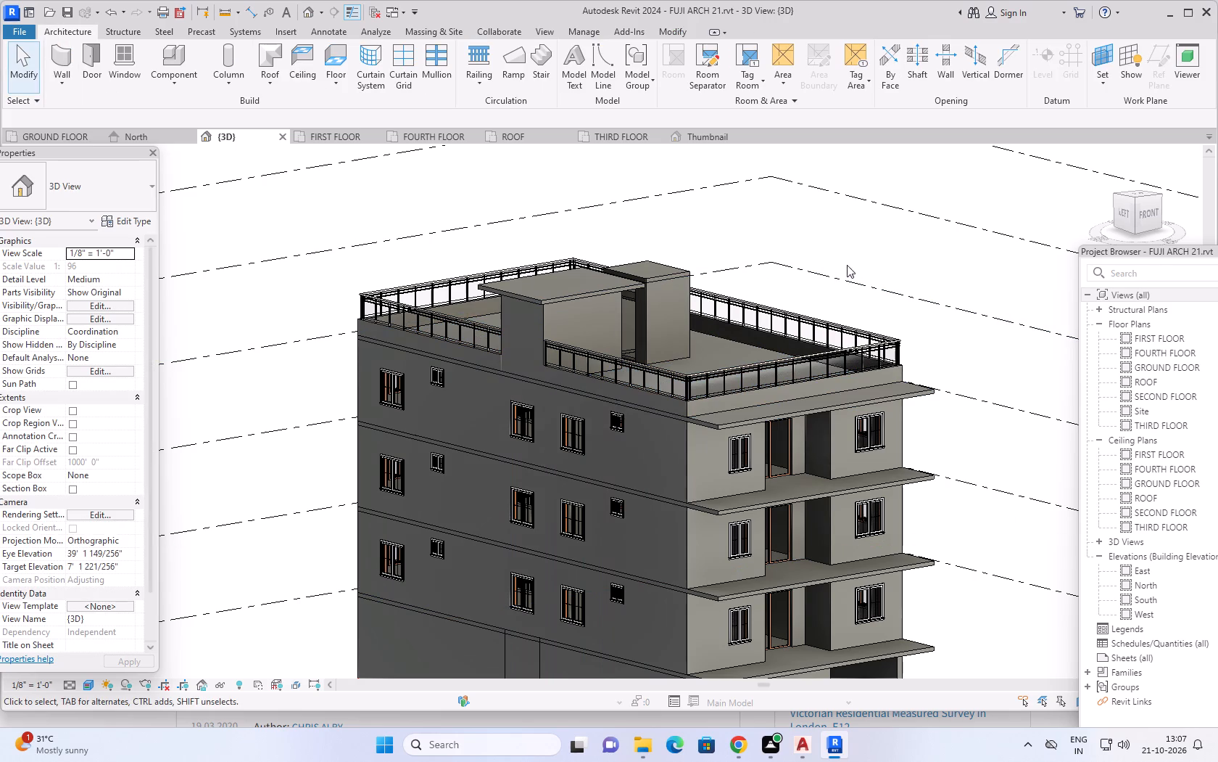
Examine the front facade and its slab projections on all floors in 3D from several angles.
middle_click_drag(884, 255, 858, 266, "shift")
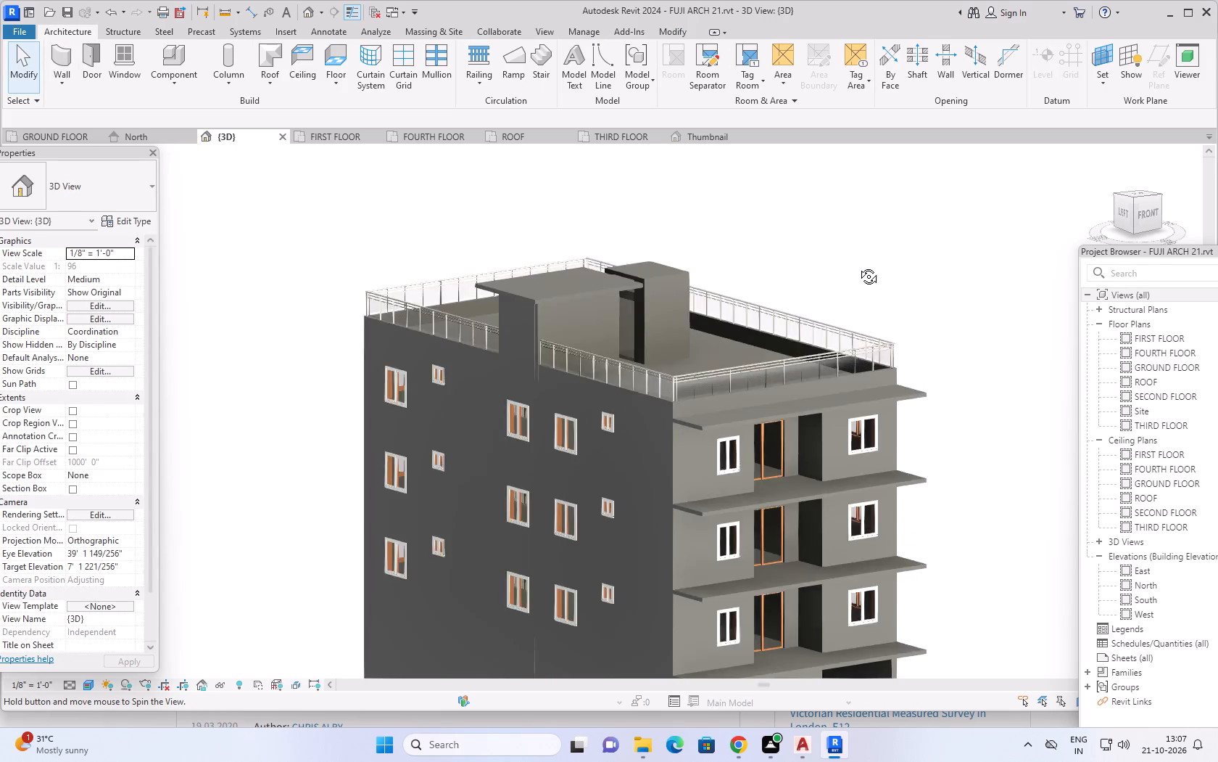
middle_click_drag(858, 266, 752, 258, "shift")
scroll(824, 377, "down", 2)
middle_click_drag(875, 441, 886, 400)
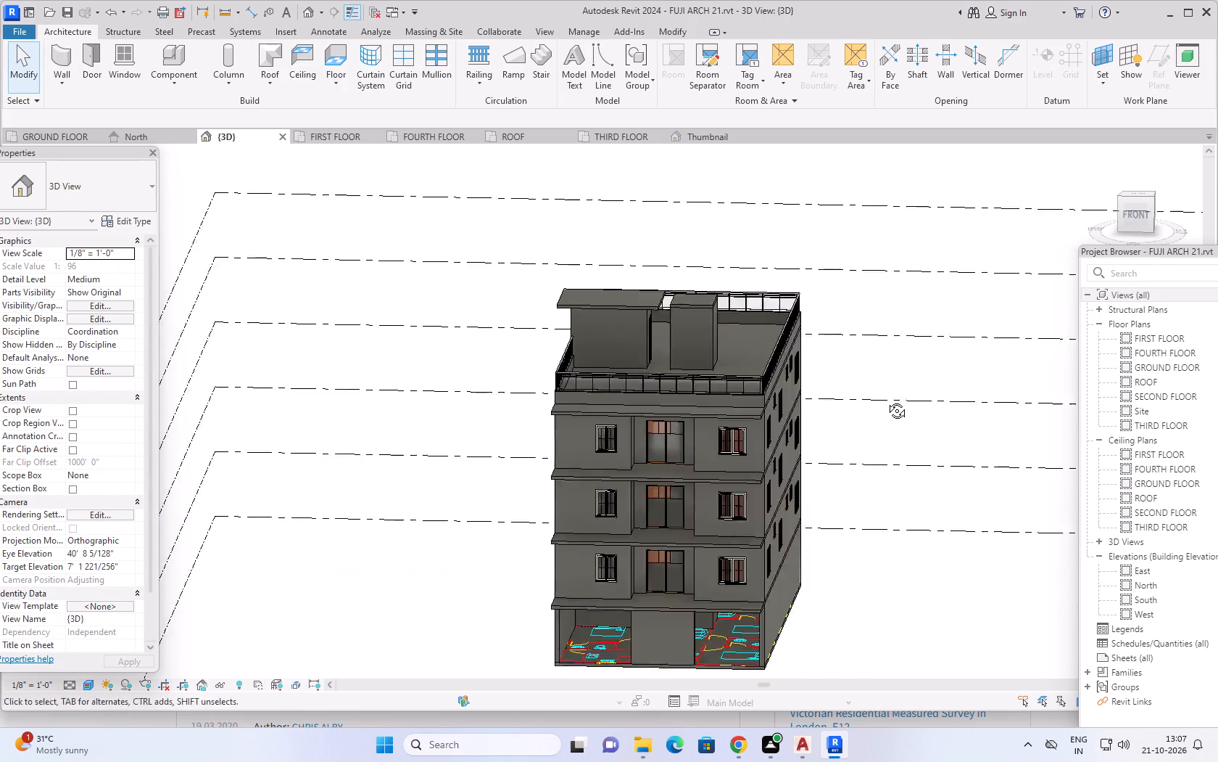
middle_click_drag(886, 400, 893, 390)
middle_click_drag(911, 511, 898, 507)
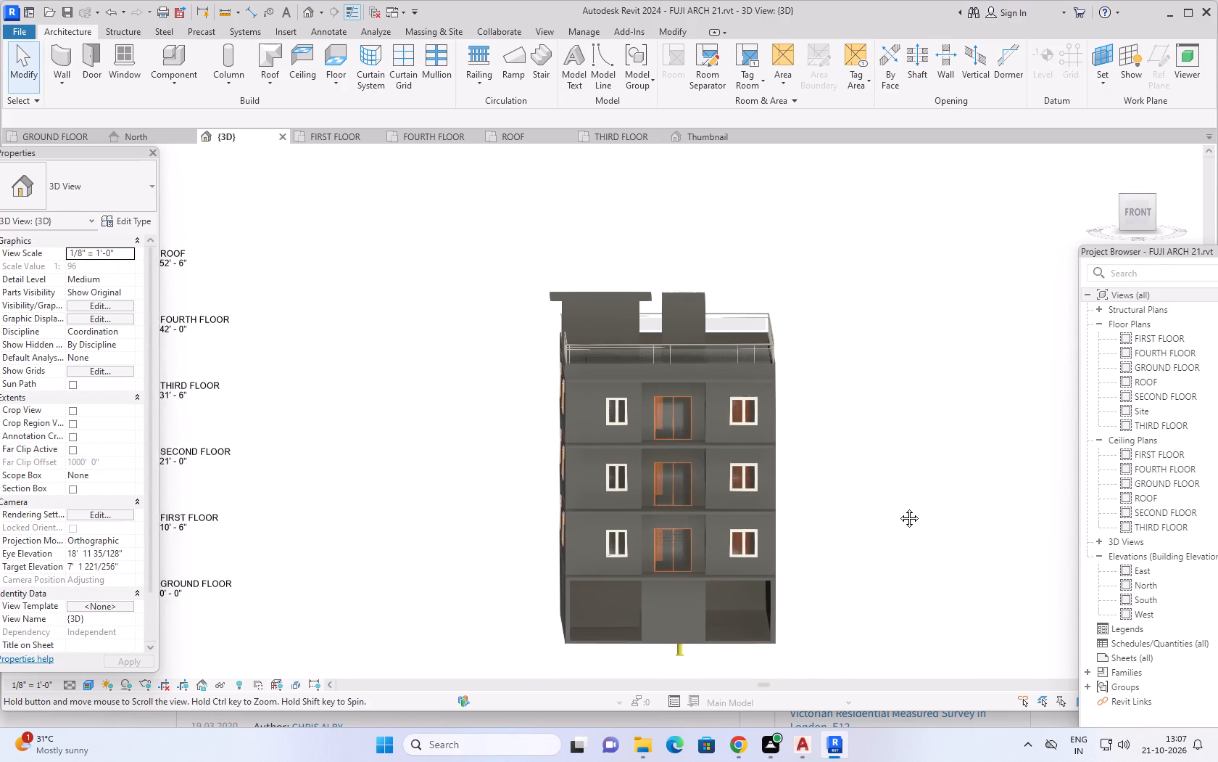
middle_click_drag(898, 507, 891, 509)
middle_click_drag(889, 512, 857, 498, "shift")
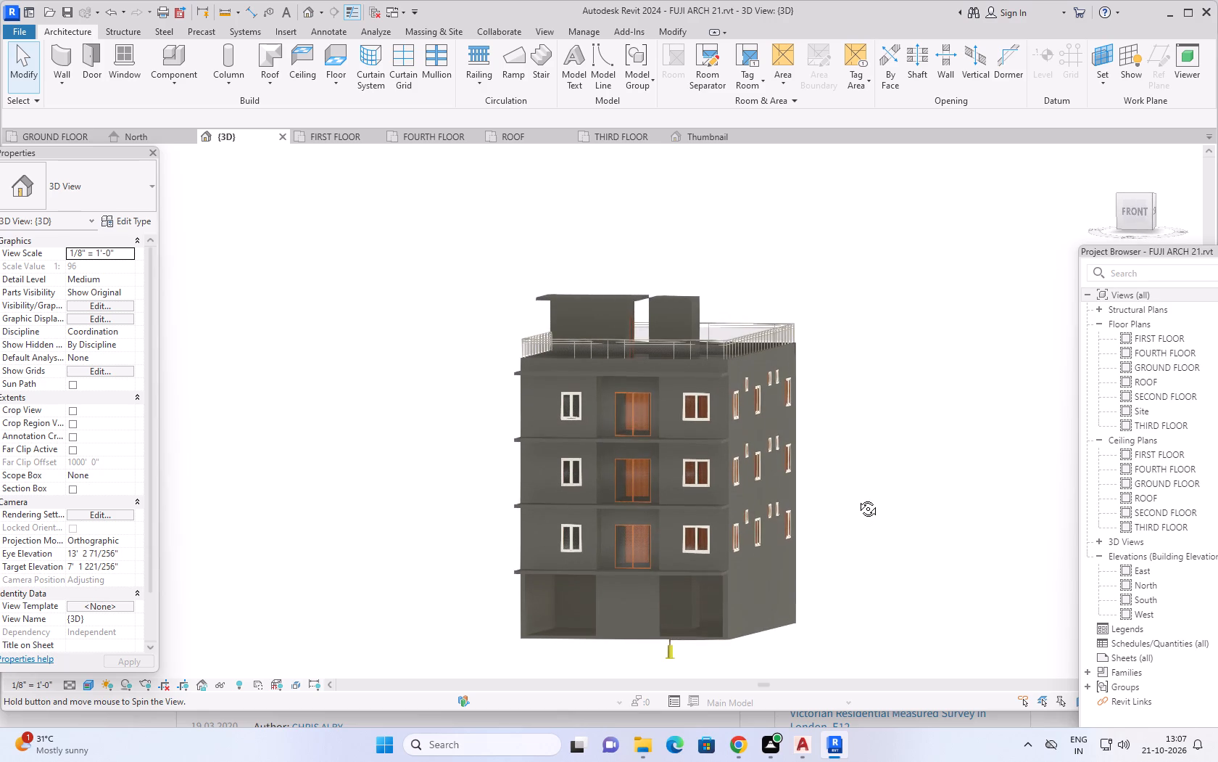
middle_click_drag(857, 498, 860, 503, "shift")
scroll(855, 574, "up", 2)
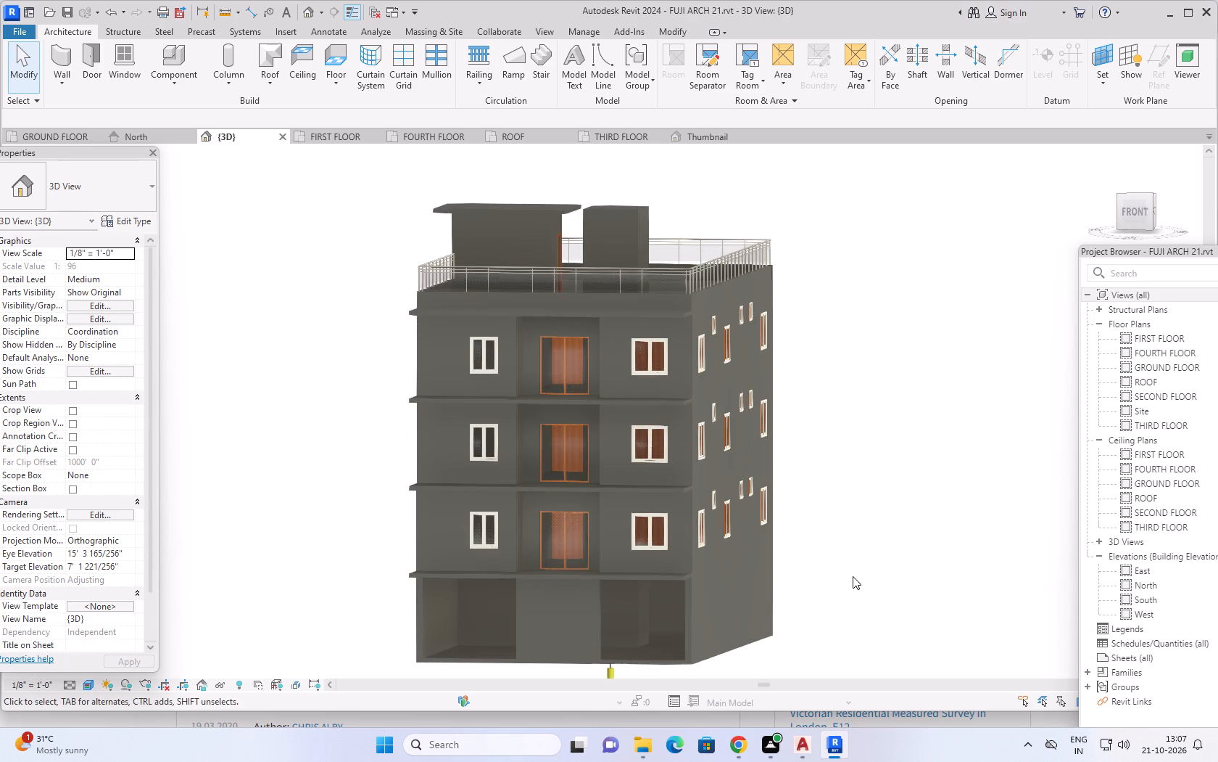
middle_click_drag(866, 546, 964, 525)
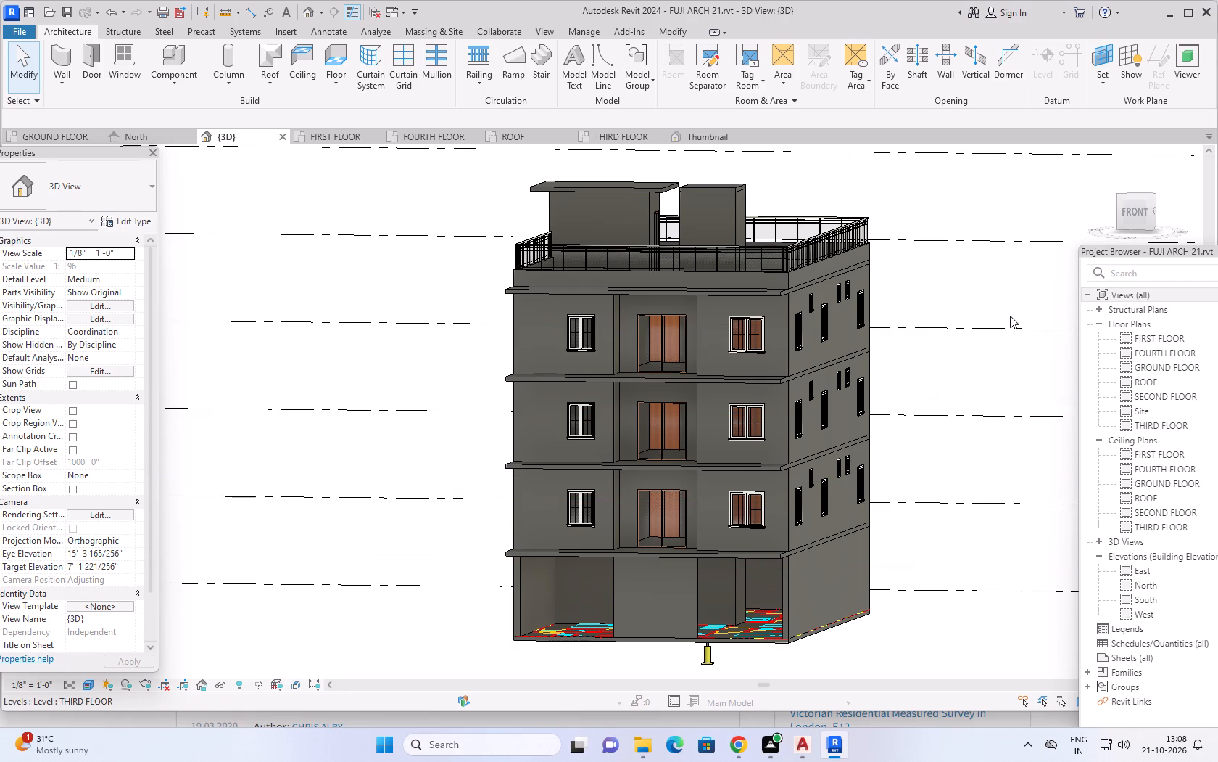
middle_click_drag(1001, 462, 992, 459)
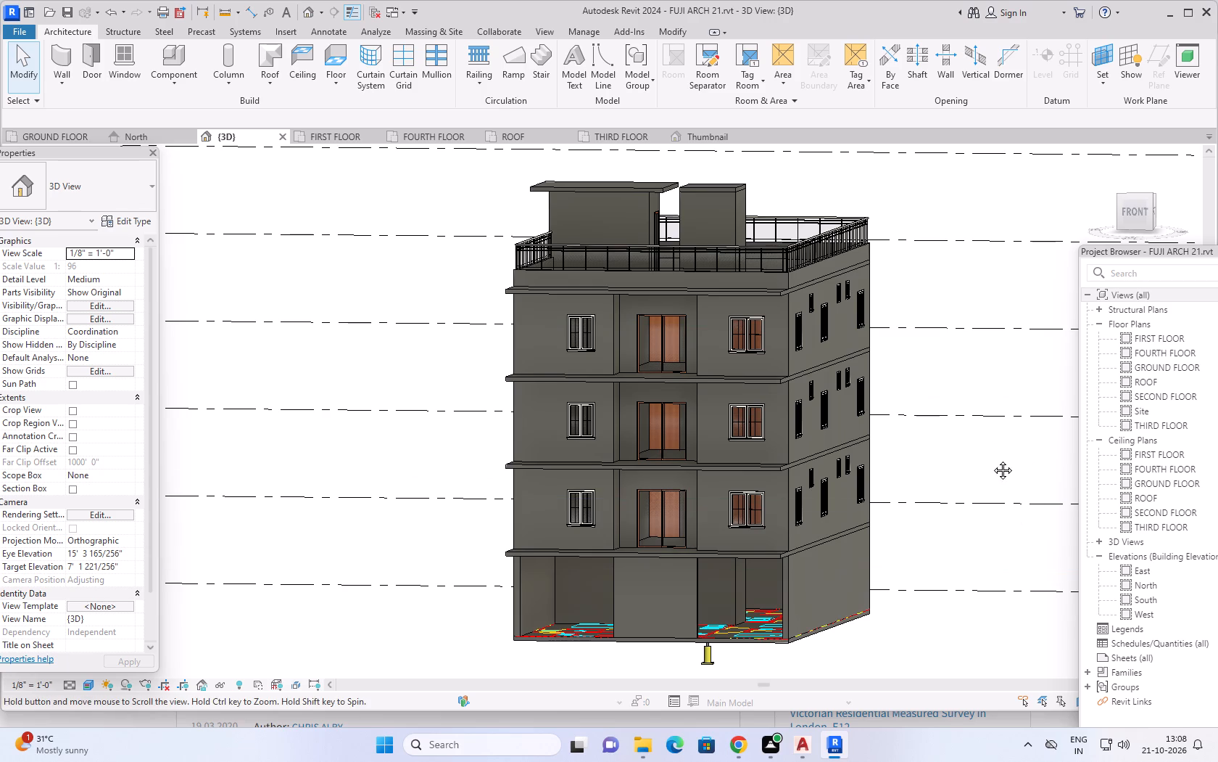
middle_click_drag(992, 459, 912, 420)
middle_click_drag(900, 523, 949, 517)
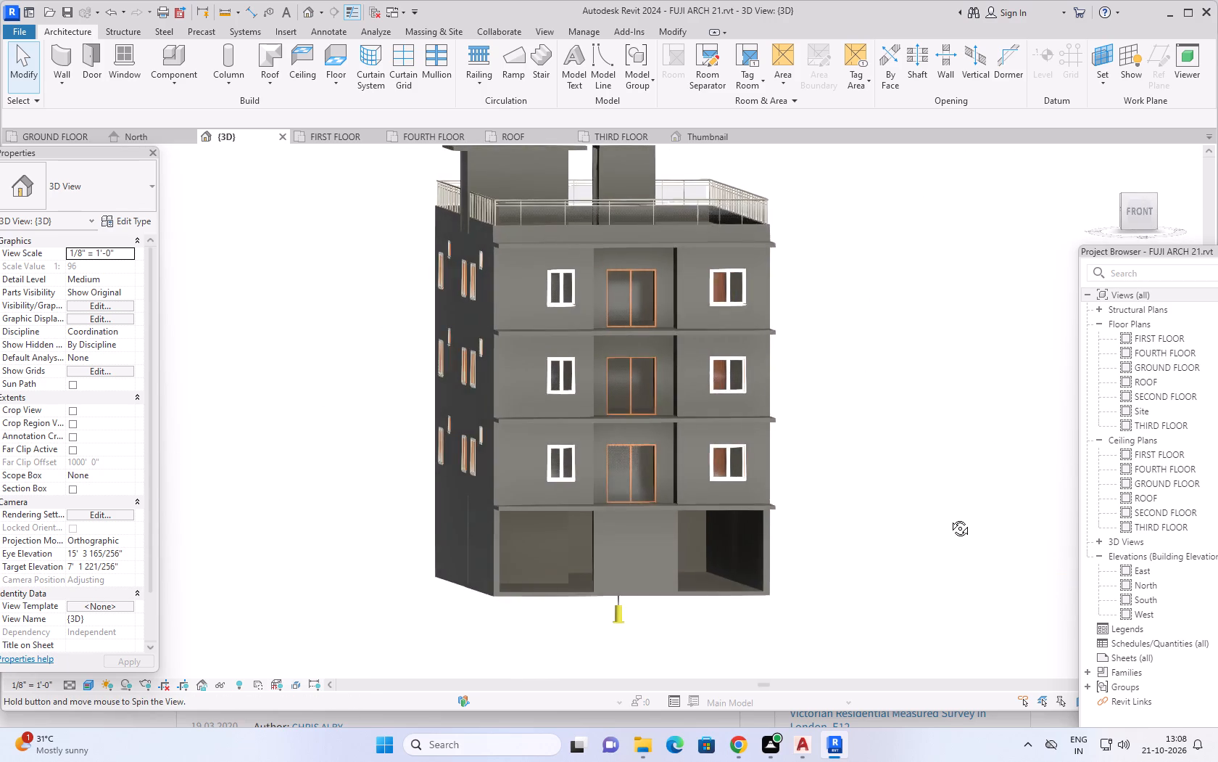
Examine the front slab projections in 3D from both front corners of the building.
middle_click_drag(949, 517, 1000, 599)
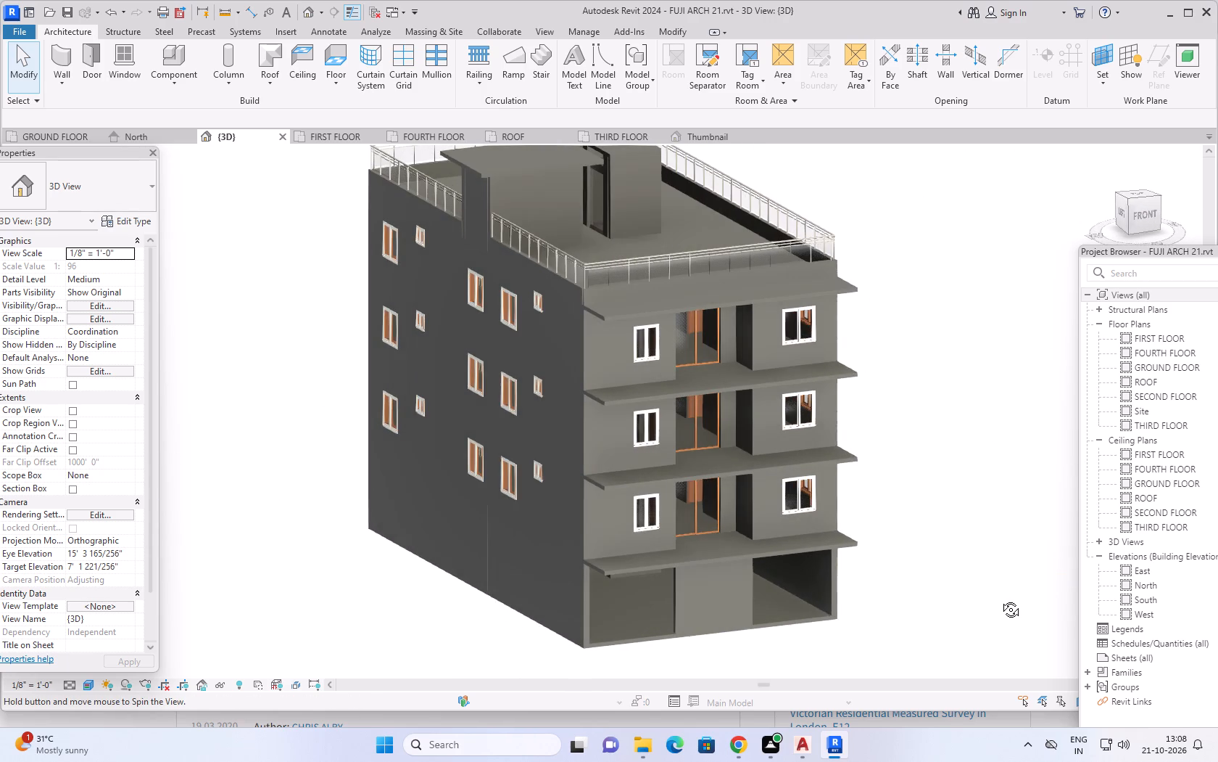
middle_click_drag(1000, 599, 1001, 599)
scroll(935, 541, "up", 1)
middle_click_drag(941, 542, 966, 518)
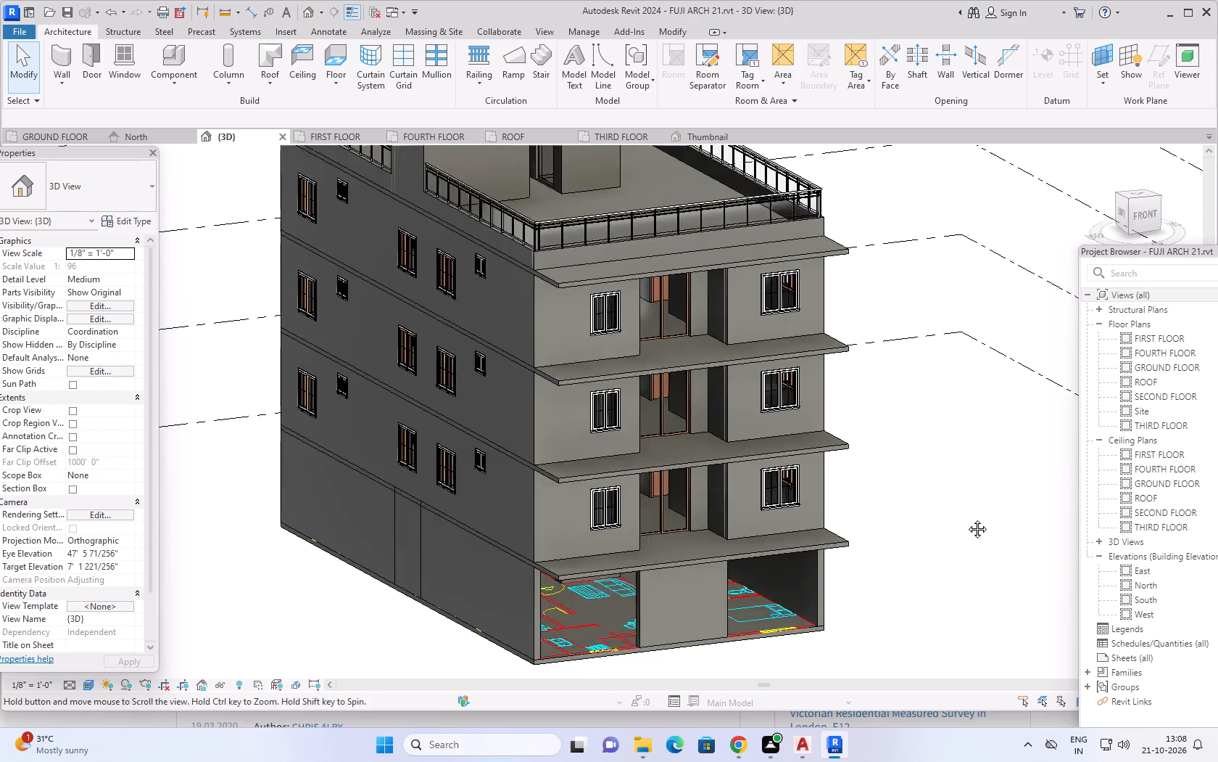
middle_click_drag(966, 518, 1005, 499)
middle_click_drag(994, 546, 789, 594, "shift")
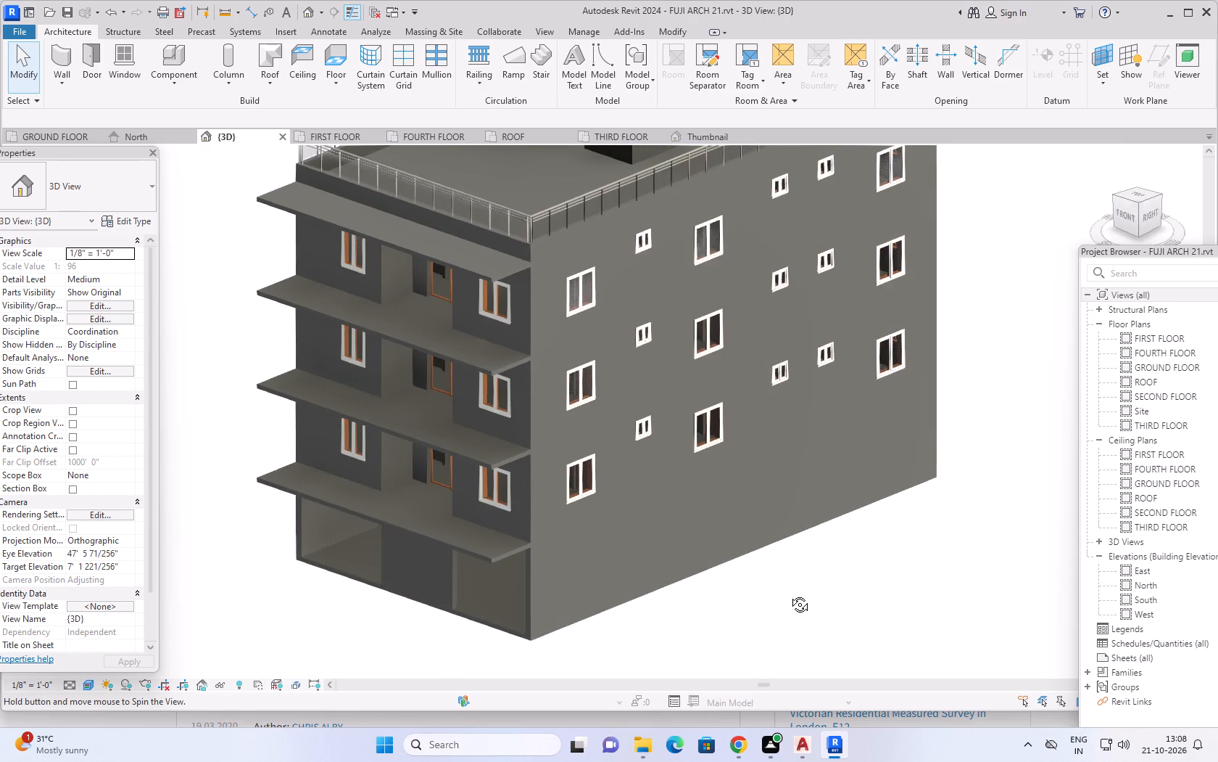
middle_click_drag(789, 594, 918, 562, "shift")
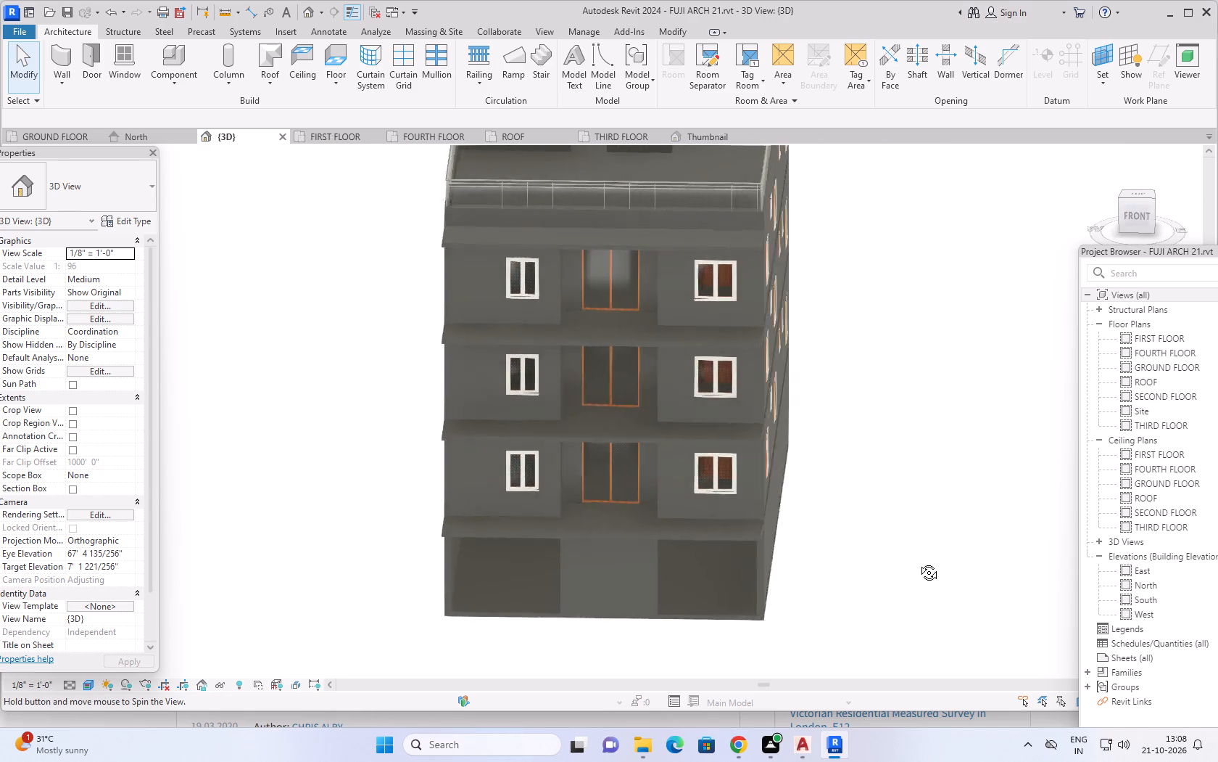
middle_click_drag(918, 562, 947, 563, "shift")
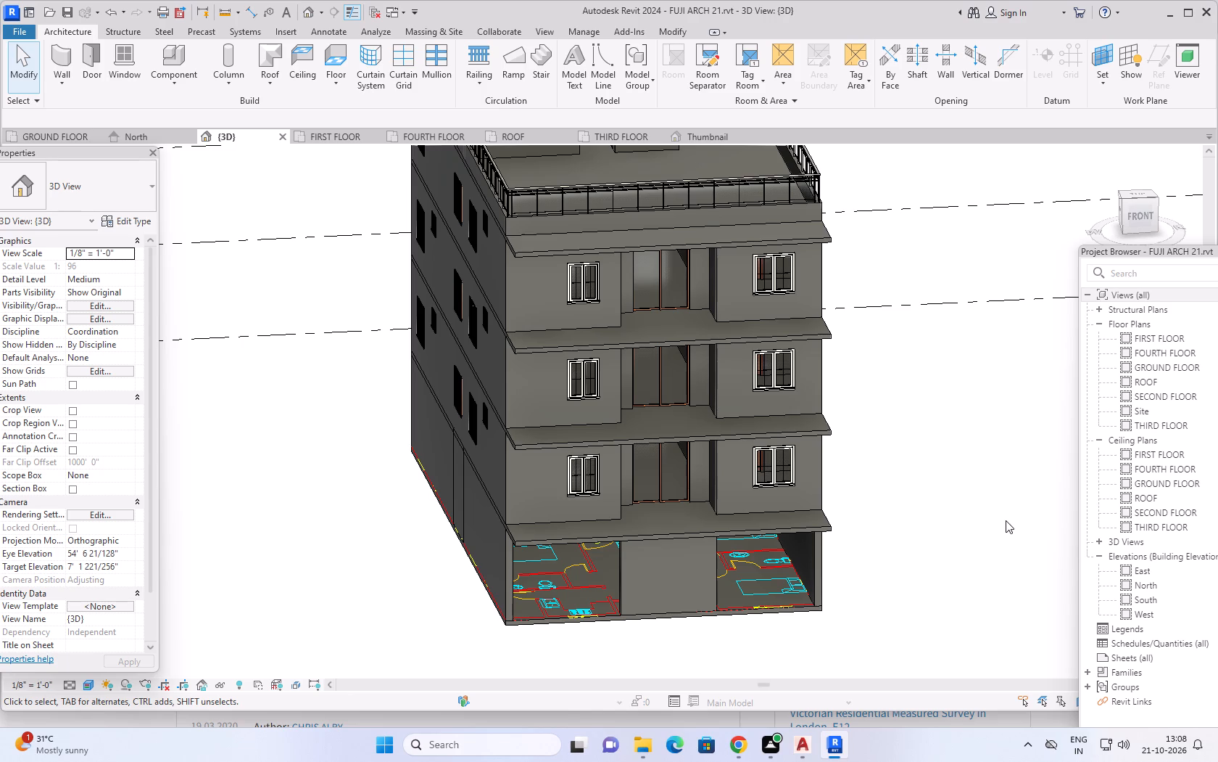
Save the project with the replicated floor slabs.
key("Escape")
key("Escape")
key("Escape")
key("Escape")
key("ctrl+s")
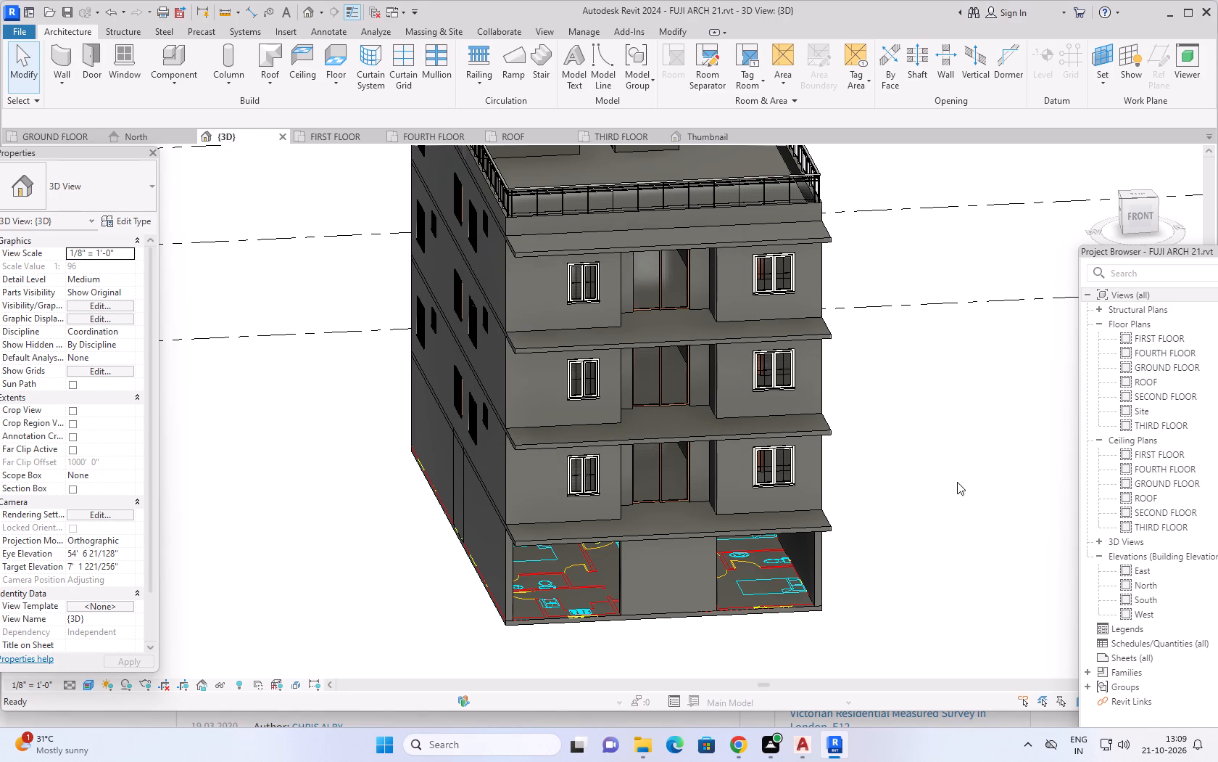
Review the left side and front facade in 3D, checking the slab overhangs against the recessed balcony doors.
scroll(952, 470, "down", 1)
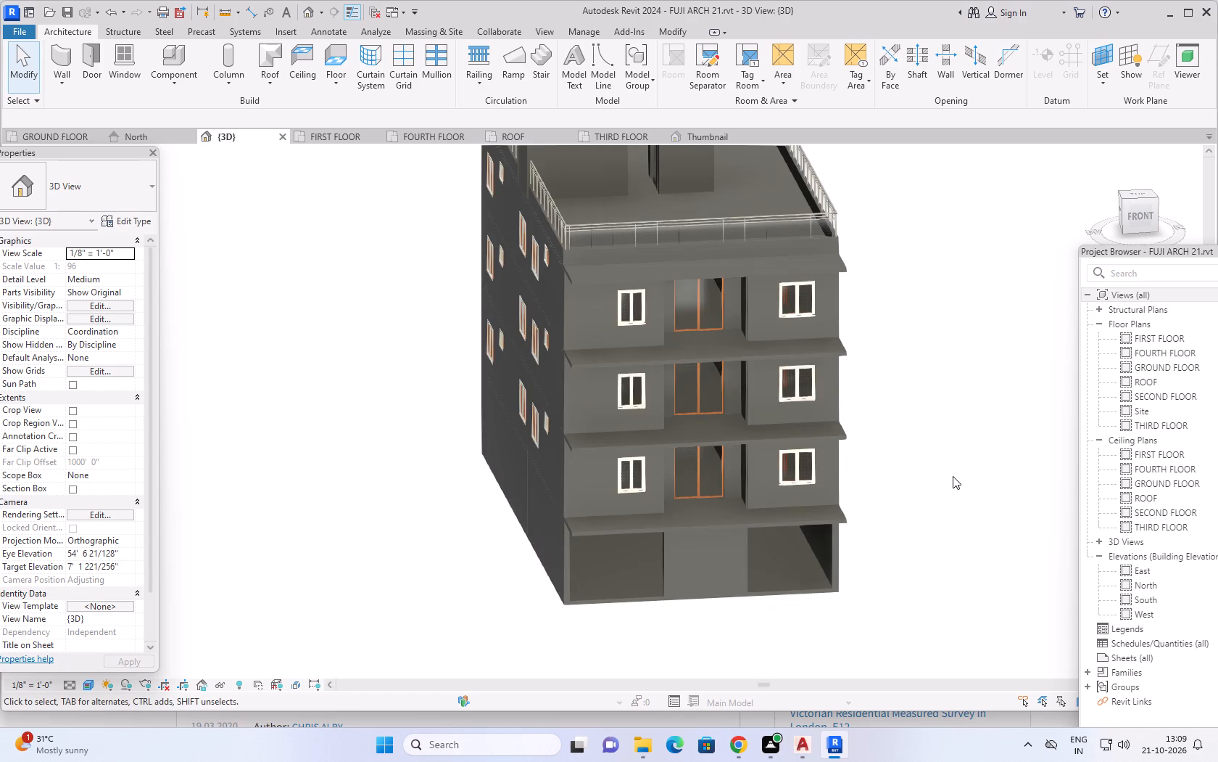
middle_click_drag(969, 451, 933, 492)
middle_click_drag(937, 496, 855, 464, "shift")
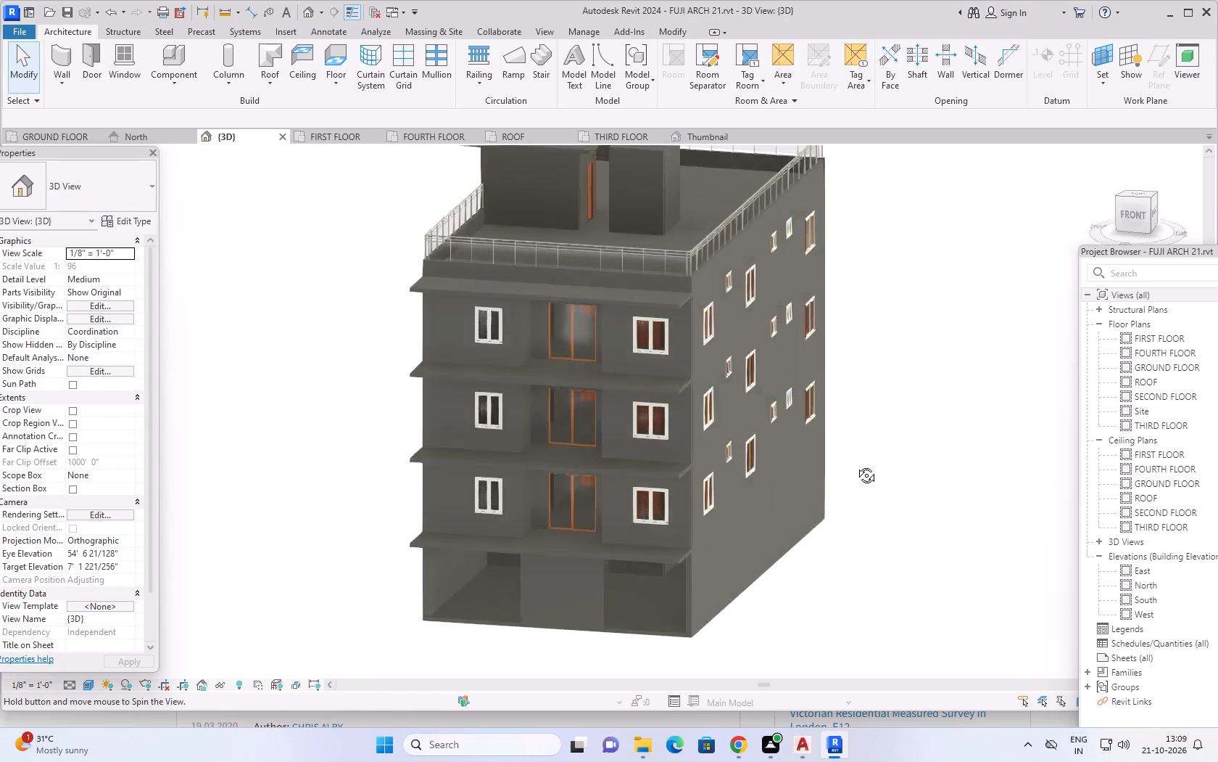
middle_click_drag(855, 464, 984, 530, "shift")
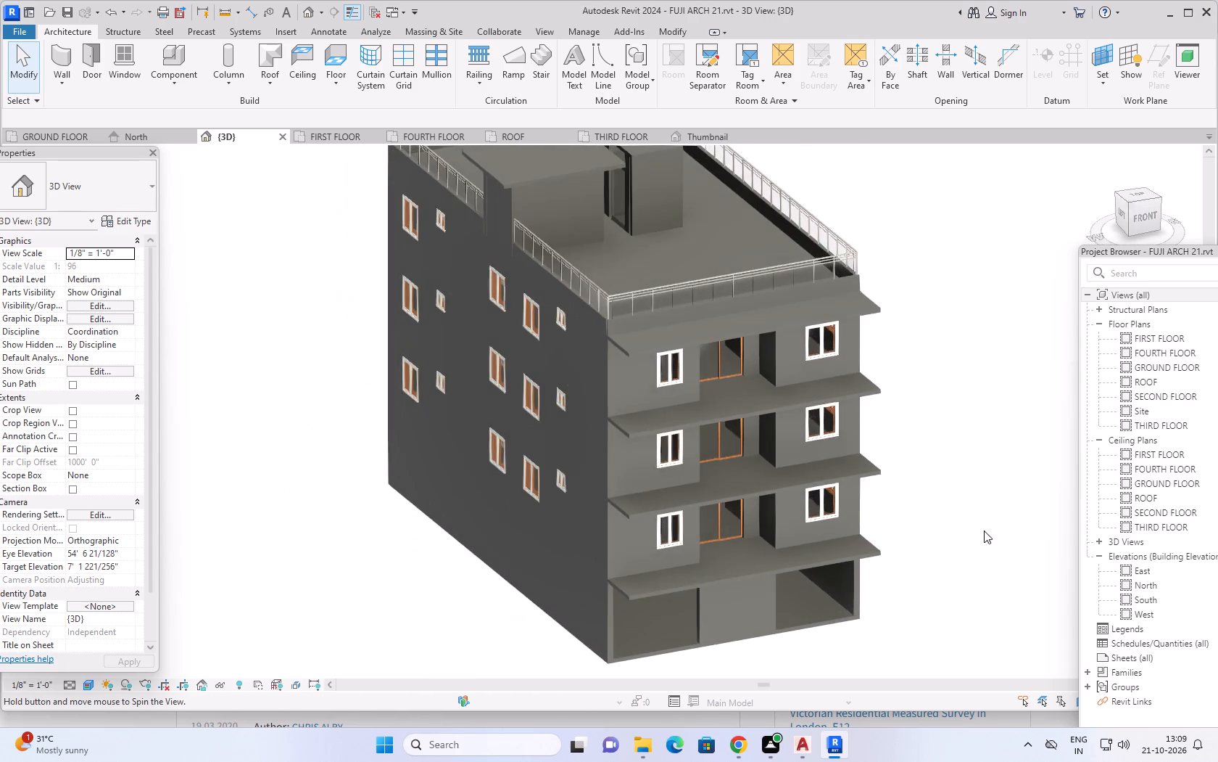
middle_click_drag(934, 560, 969, 504)
middle_click_drag(961, 526, 987, 501)
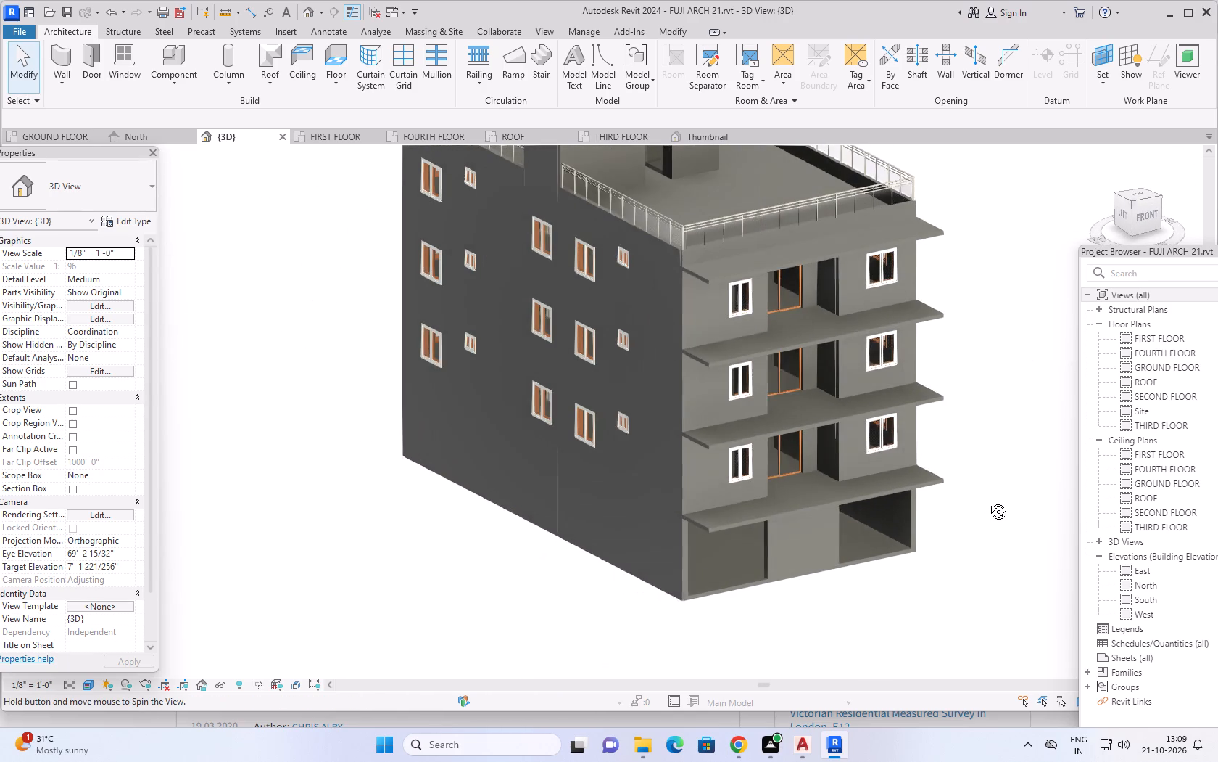
middle_click_drag(987, 501, 988, 499)
middle_click_drag(995, 432, 951, 475)
scroll(951, 475, "up", 1)
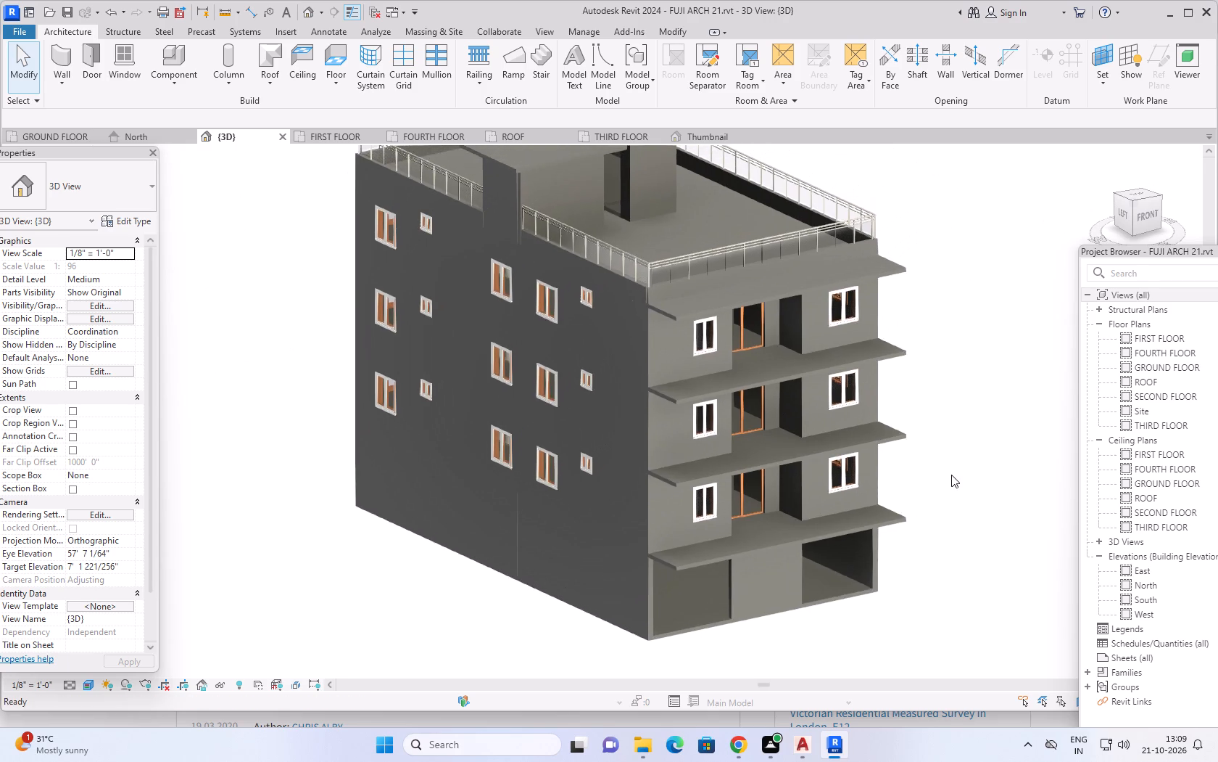
middle_click_drag(966, 467, 956, 477)
middle_click_drag(966, 472, 961, 478)
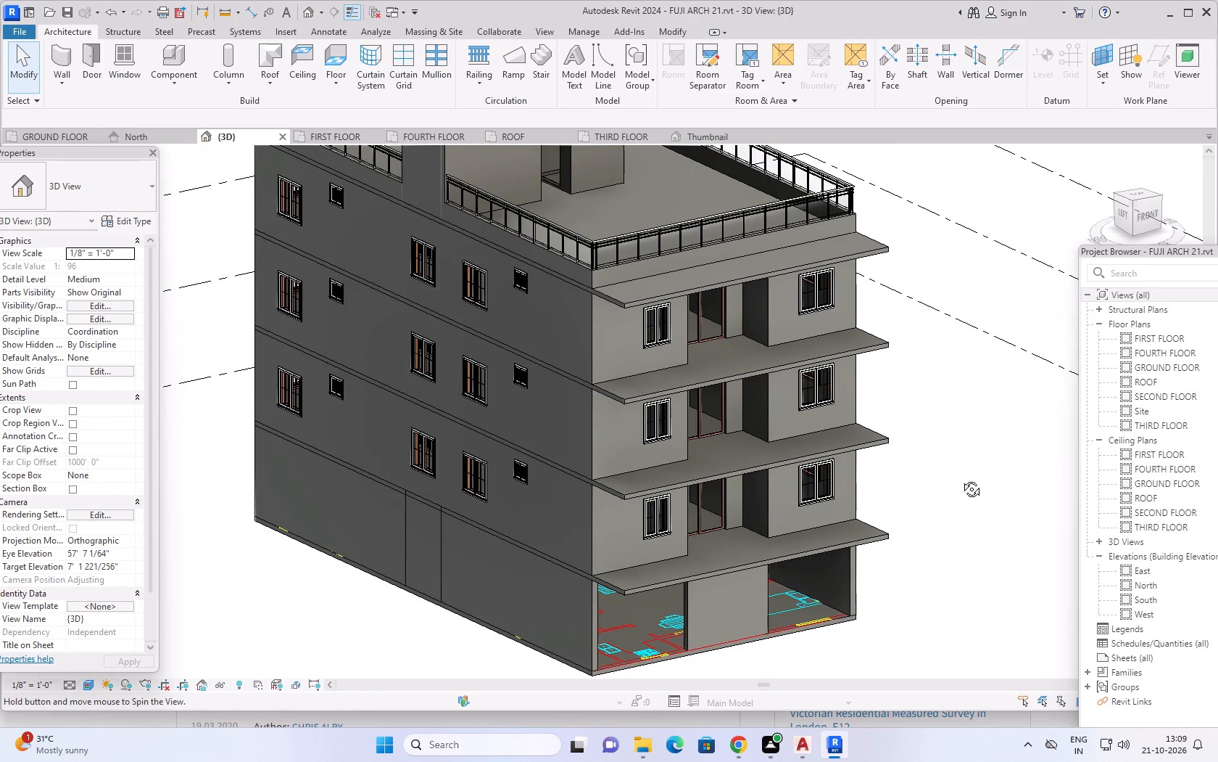
middle_click_drag(961, 478, 994, 506)
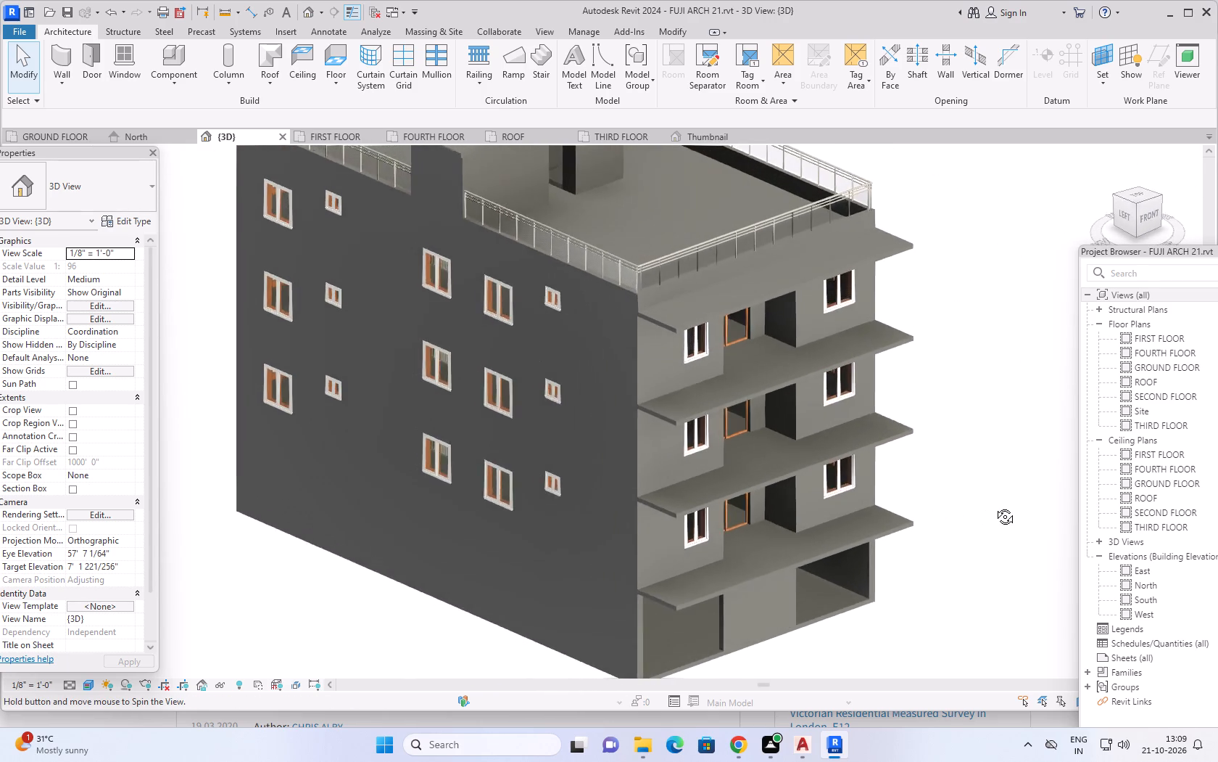
middle_click_drag(994, 506, 984, 546)
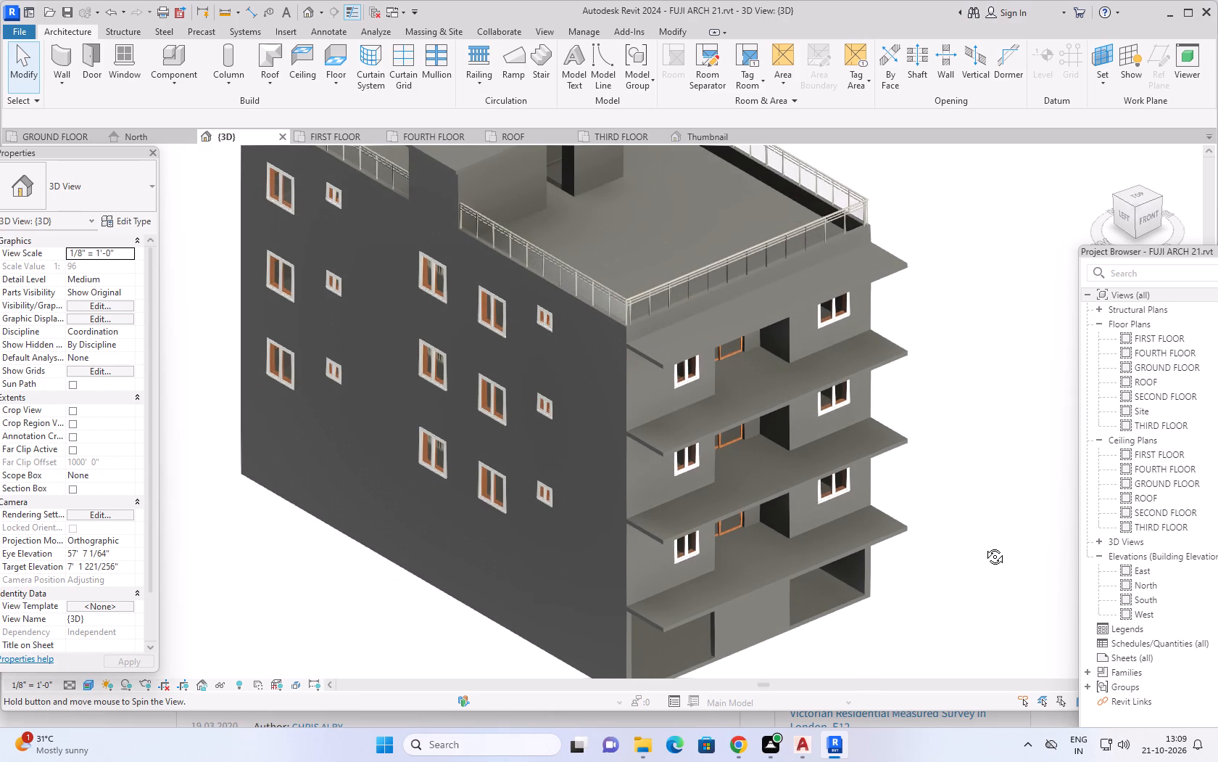
middle_click_drag(984, 546, 840, 569)
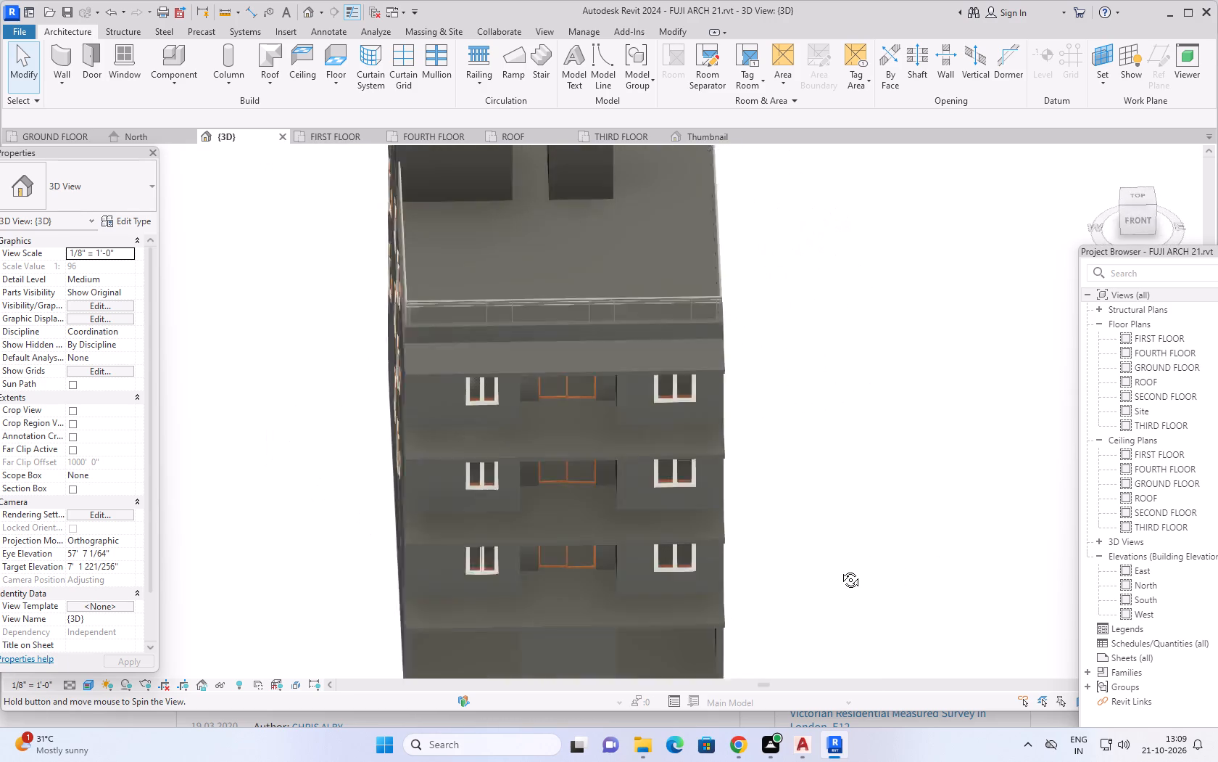
middle_click_drag(840, 569, 956, 475)
scroll(937, 510, "up", 1)
middle_click_drag(937, 510, 989, 478)
middle_click_drag(985, 502, 978, 470)
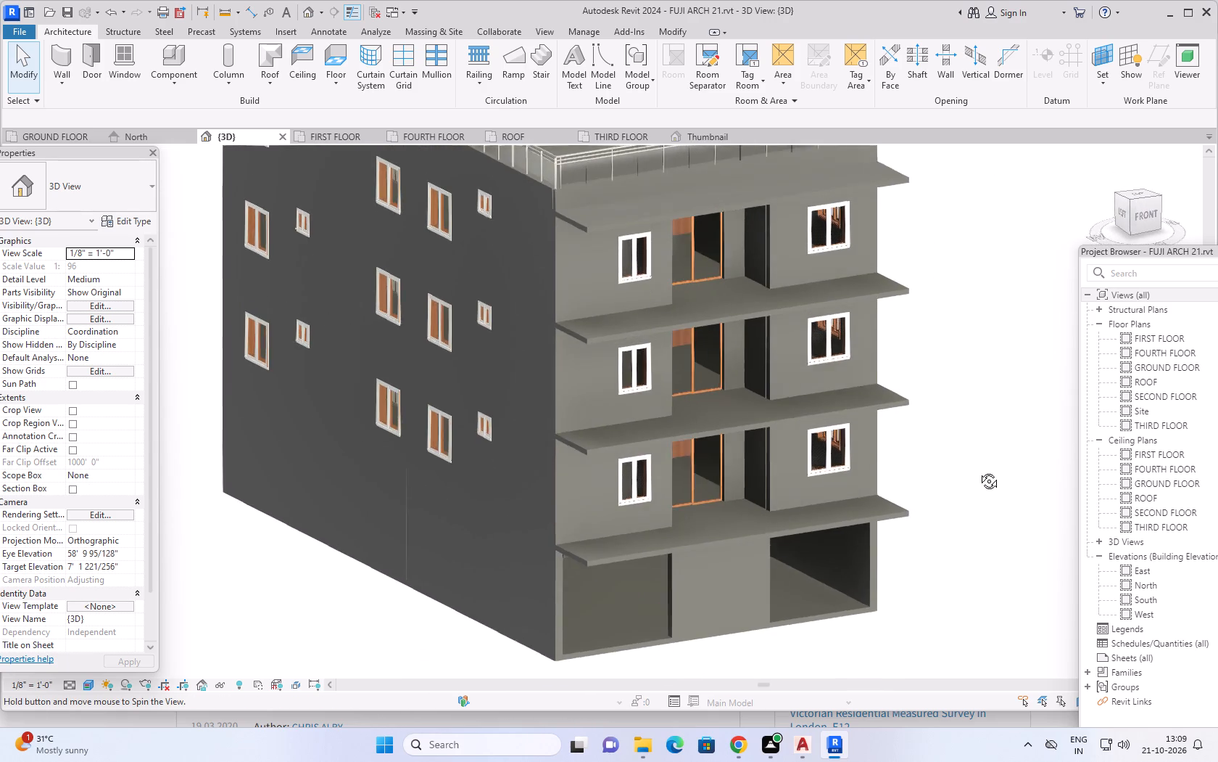
middle_click_drag(978, 470, 978, 465)
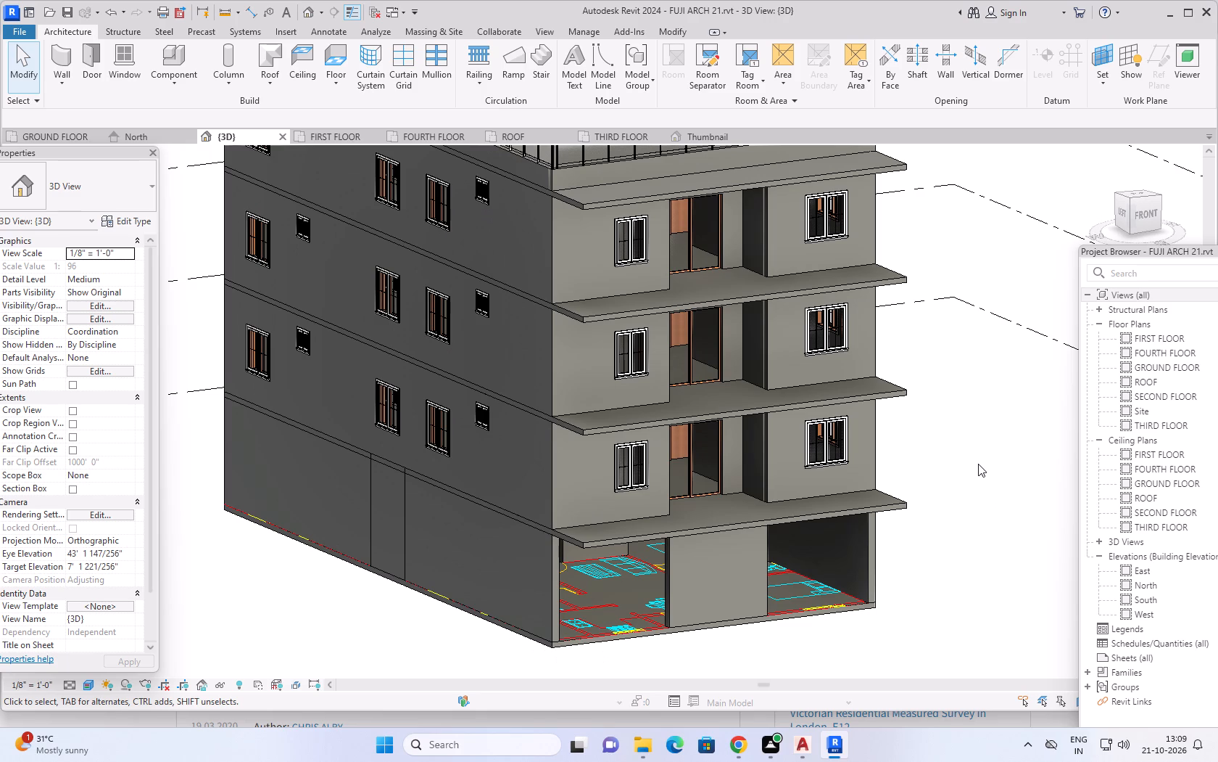
scroll(965, 436, "up", 1)
scroll(964, 433, "down", 1)
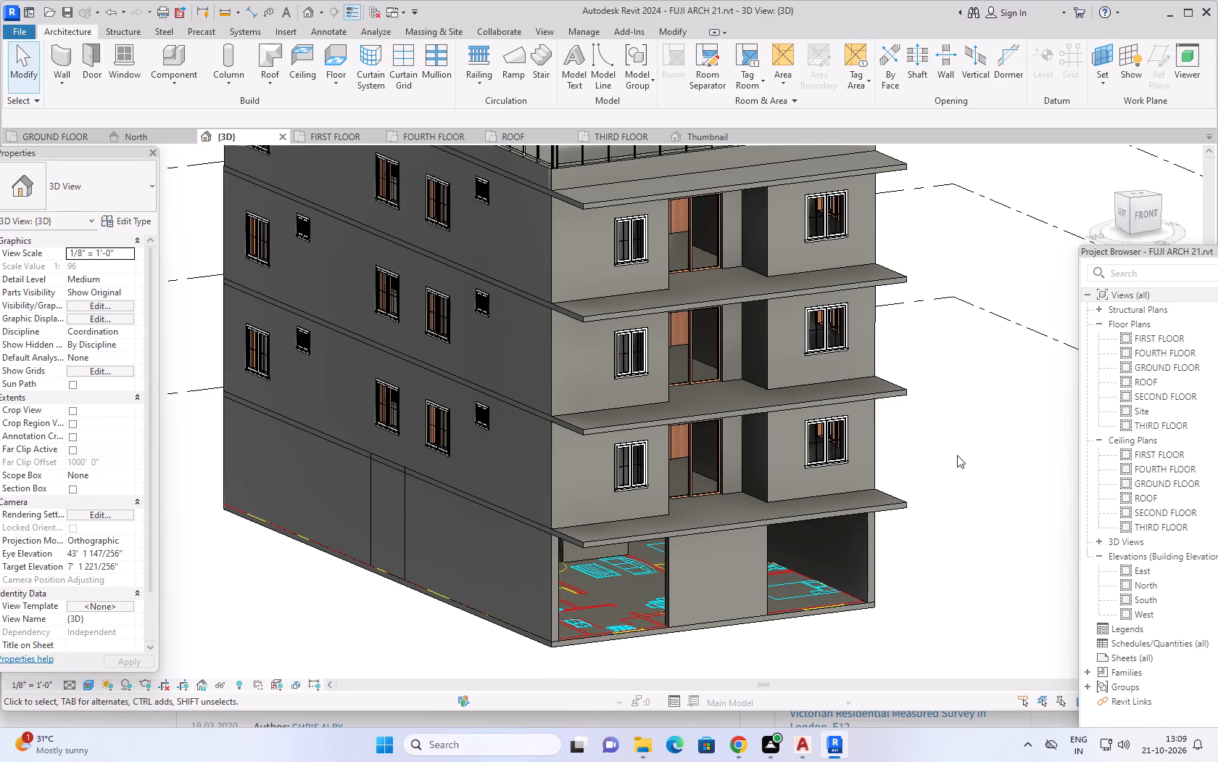
Review the right side and front facade in 3D, from above and near eye level, checking the slab edges on each floor.
middle_click_drag(970, 399, 933, 463, "shift")
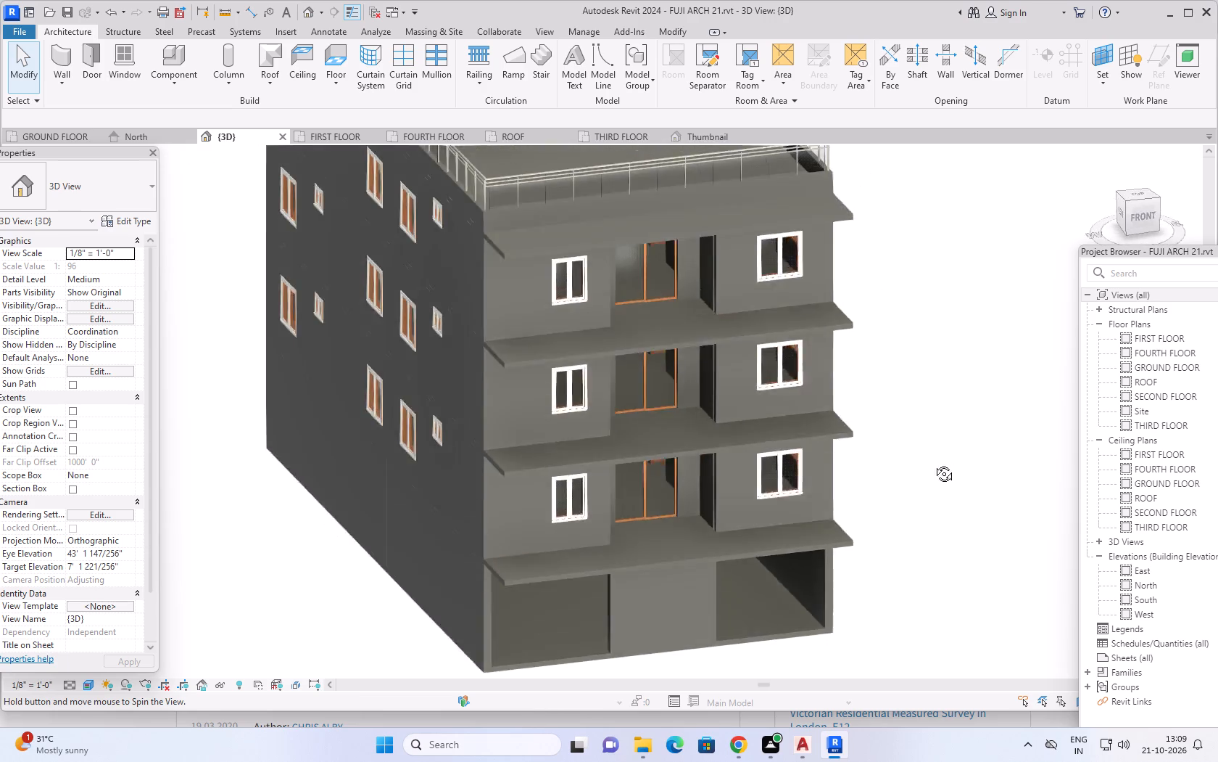
middle_click_drag(933, 463, 681, 477, "shift")
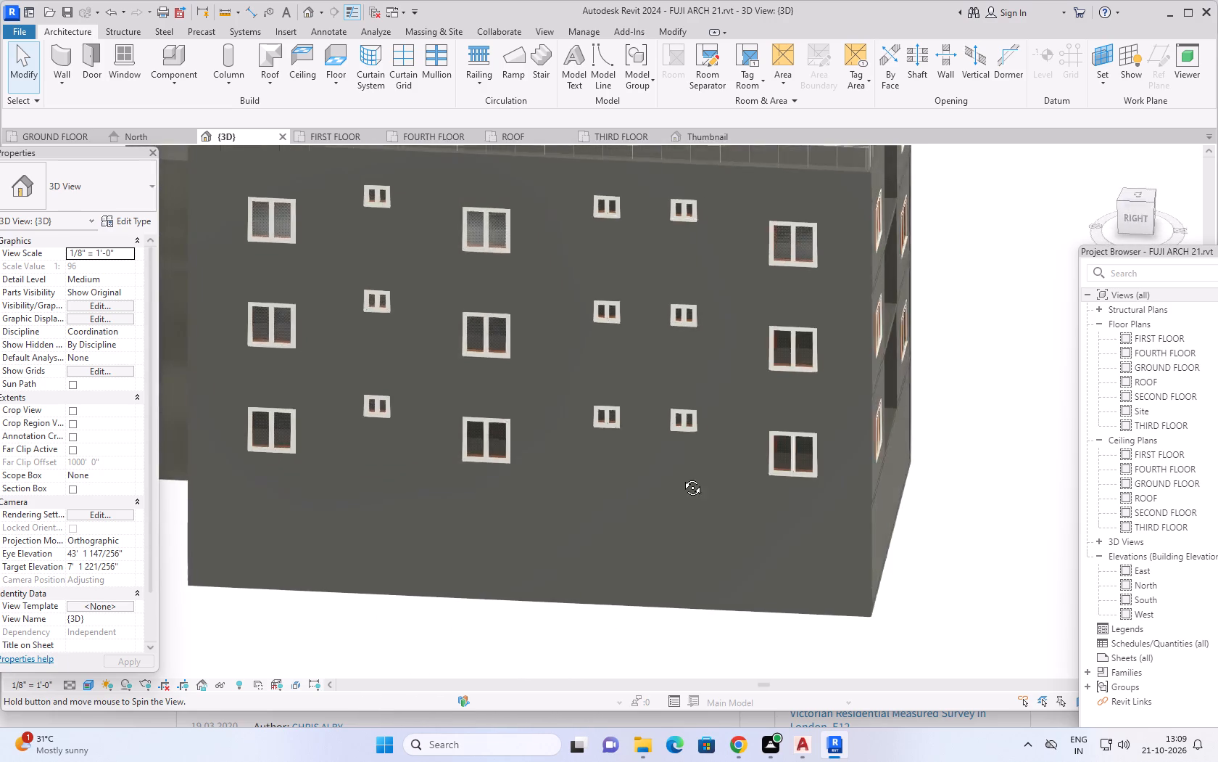
middle_click_drag(681, 477, 876, 470, "shift")
scroll(878, 471, "down", 2)
middle_click_drag(884, 476, 887, 467)
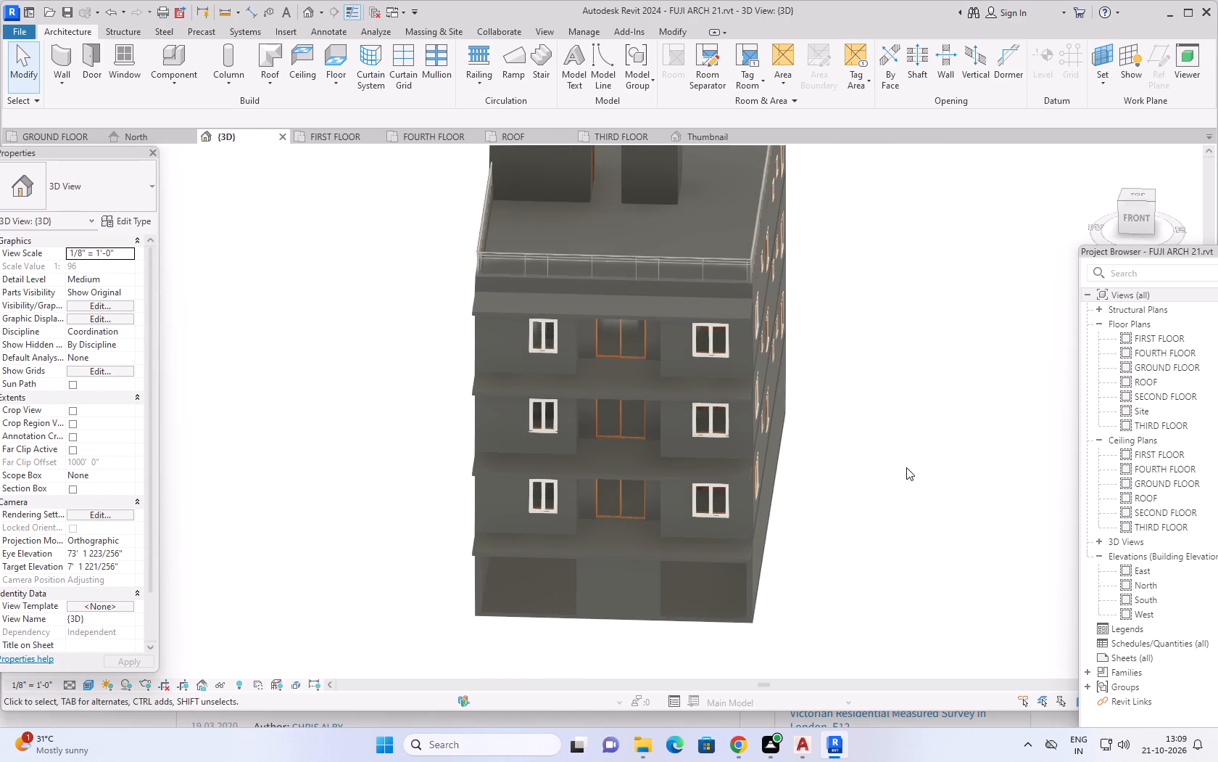
middle_click_drag(913, 478, 901, 436, "shift")
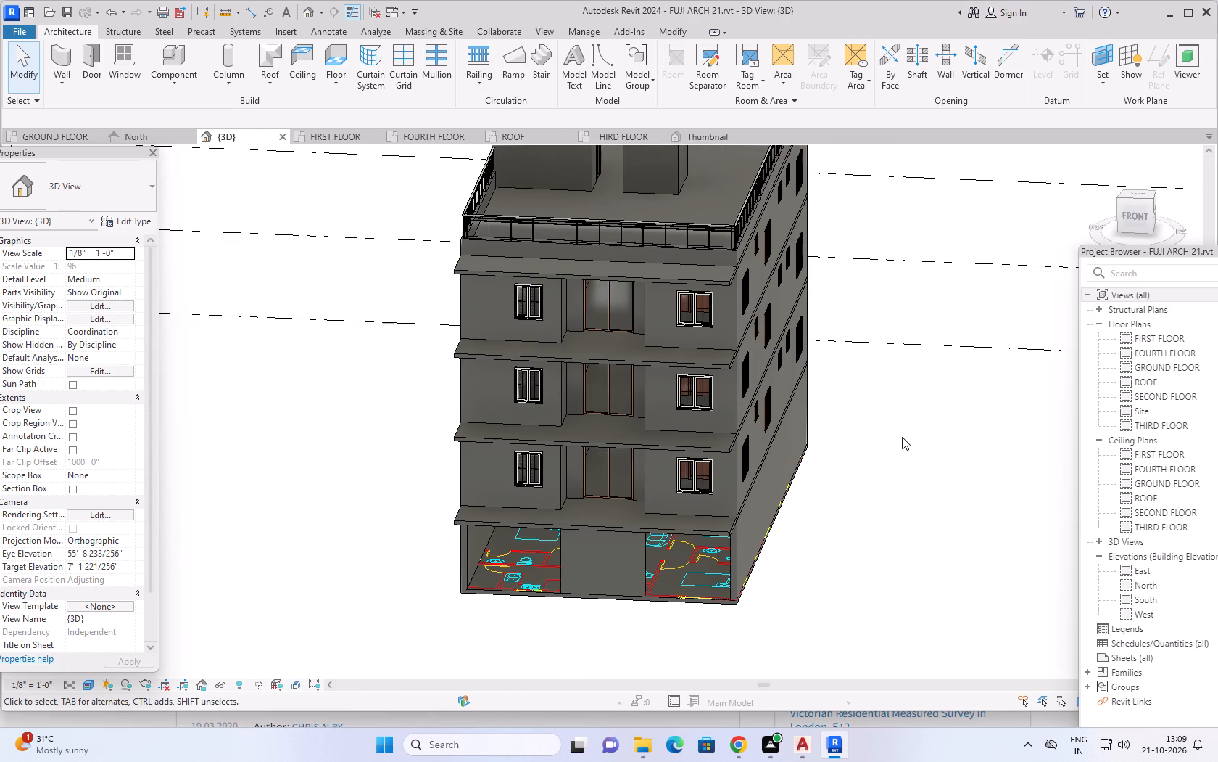
key("Escape")
key("Escape")
middle_click_drag(915, 443, 941, 472)
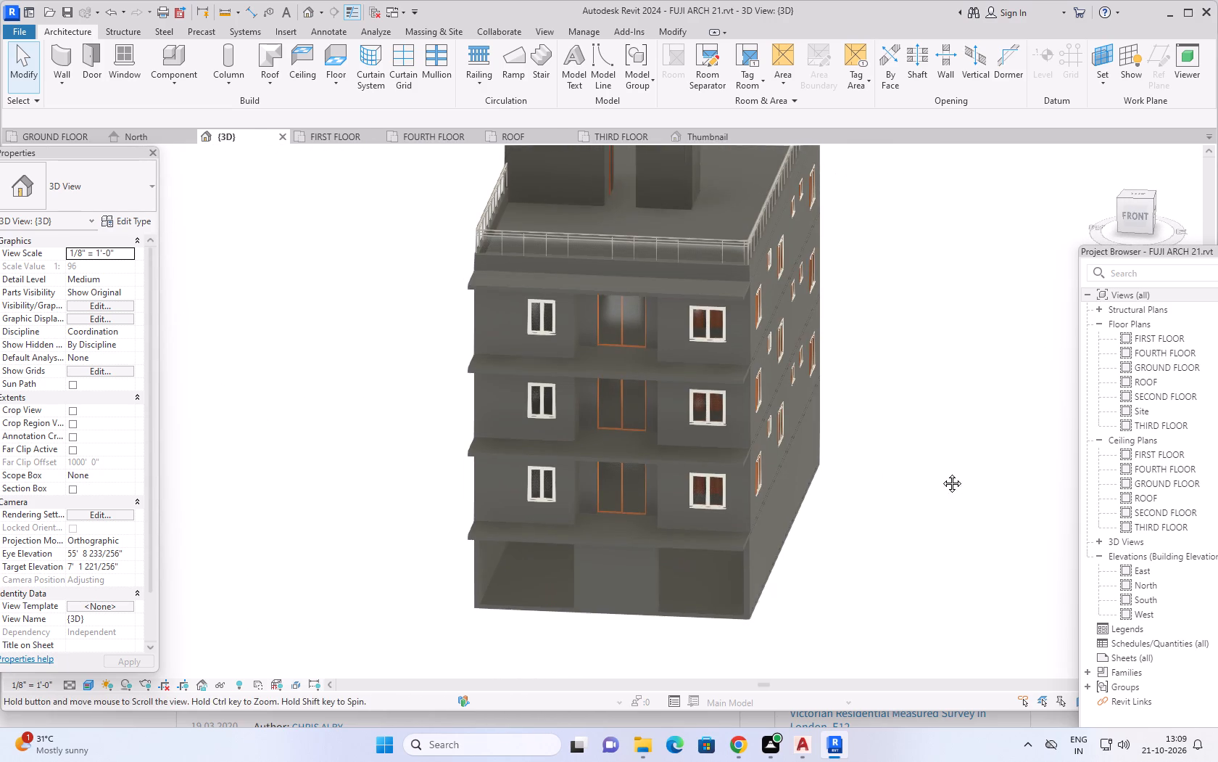
middle_click_drag(941, 472, 942, 475)
middle_click_drag(956, 504, 958, 448, "shift")
key("Escape")
key("Escape")
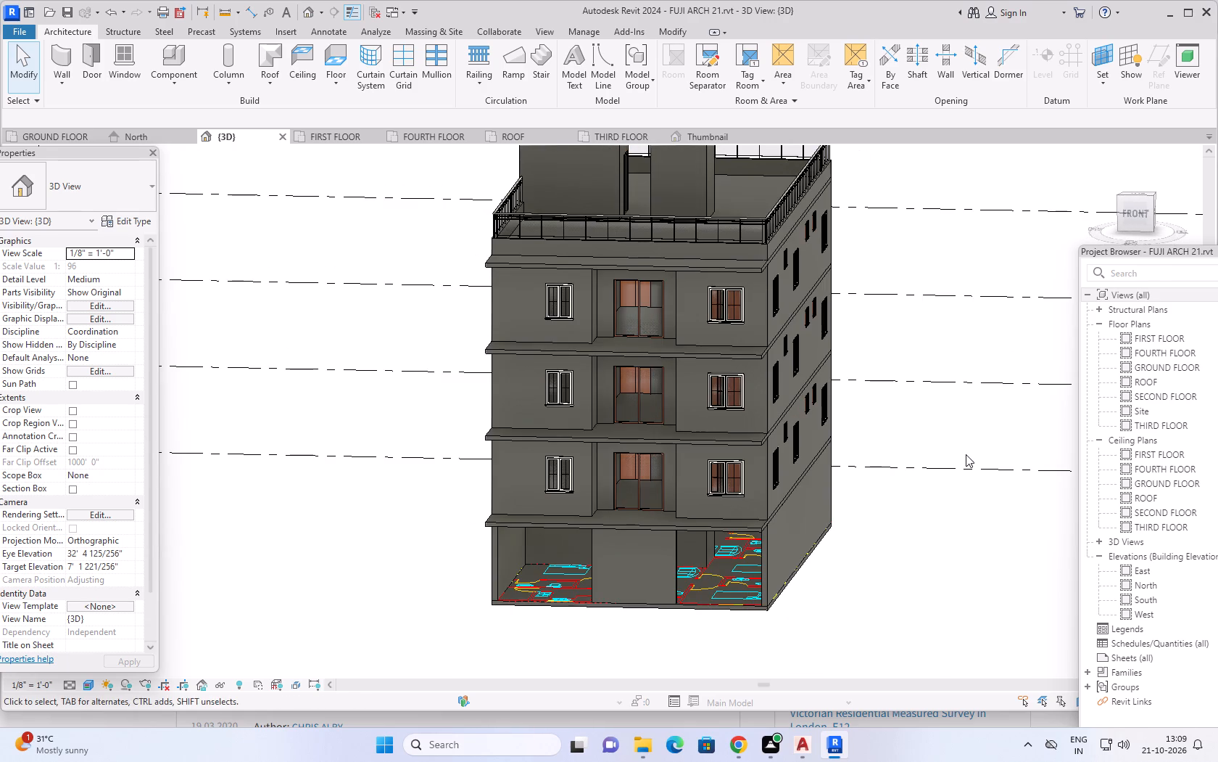
middle_click_drag(957, 435, 958, 470, "shift")
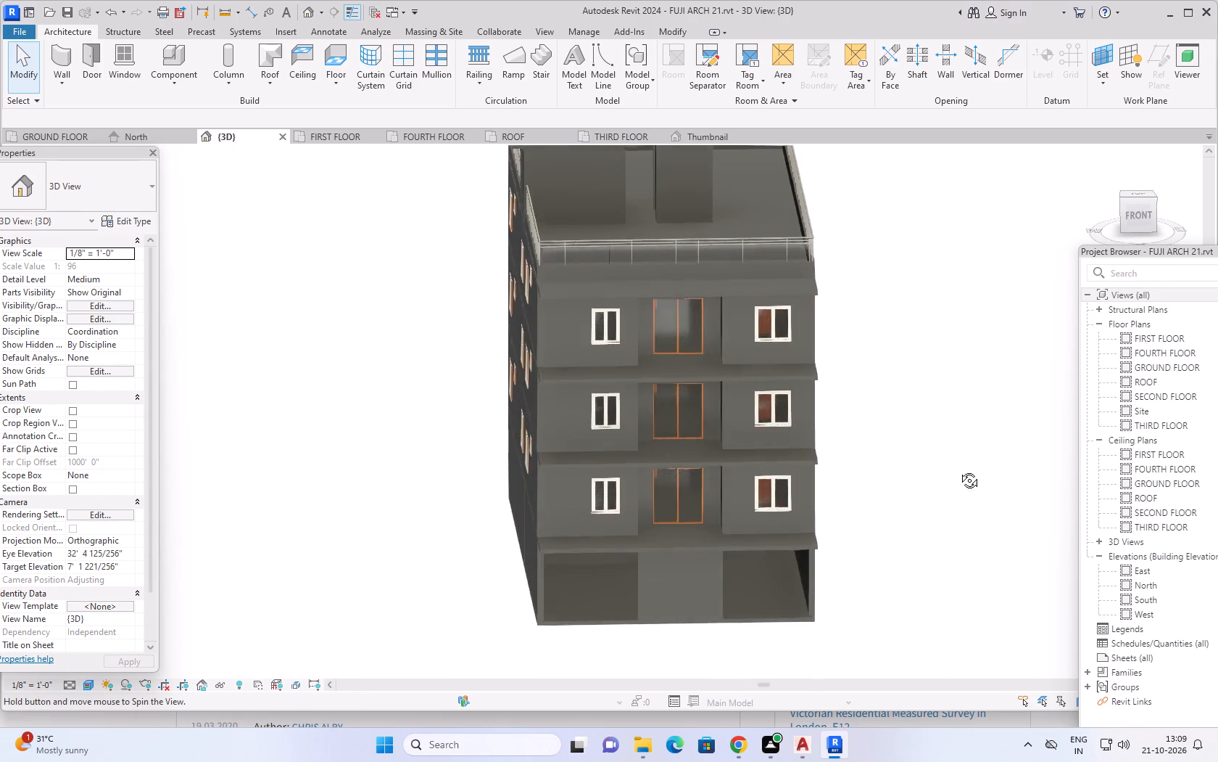
middle_click_drag(958, 470, 881, 384, "shift")
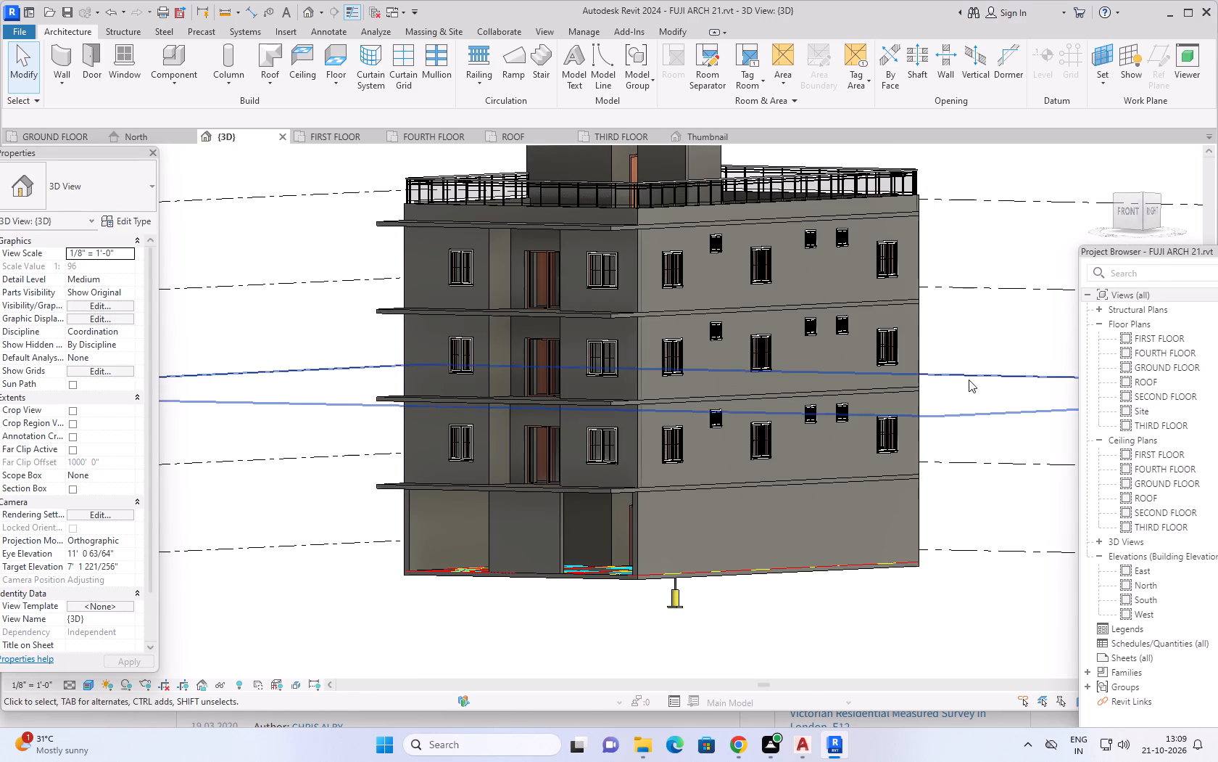
middle_click_drag(969, 380, 1020, 398)
scroll(299, 366, "up", 1)
middle_click_drag(302, 368, 341, 422, "shift")
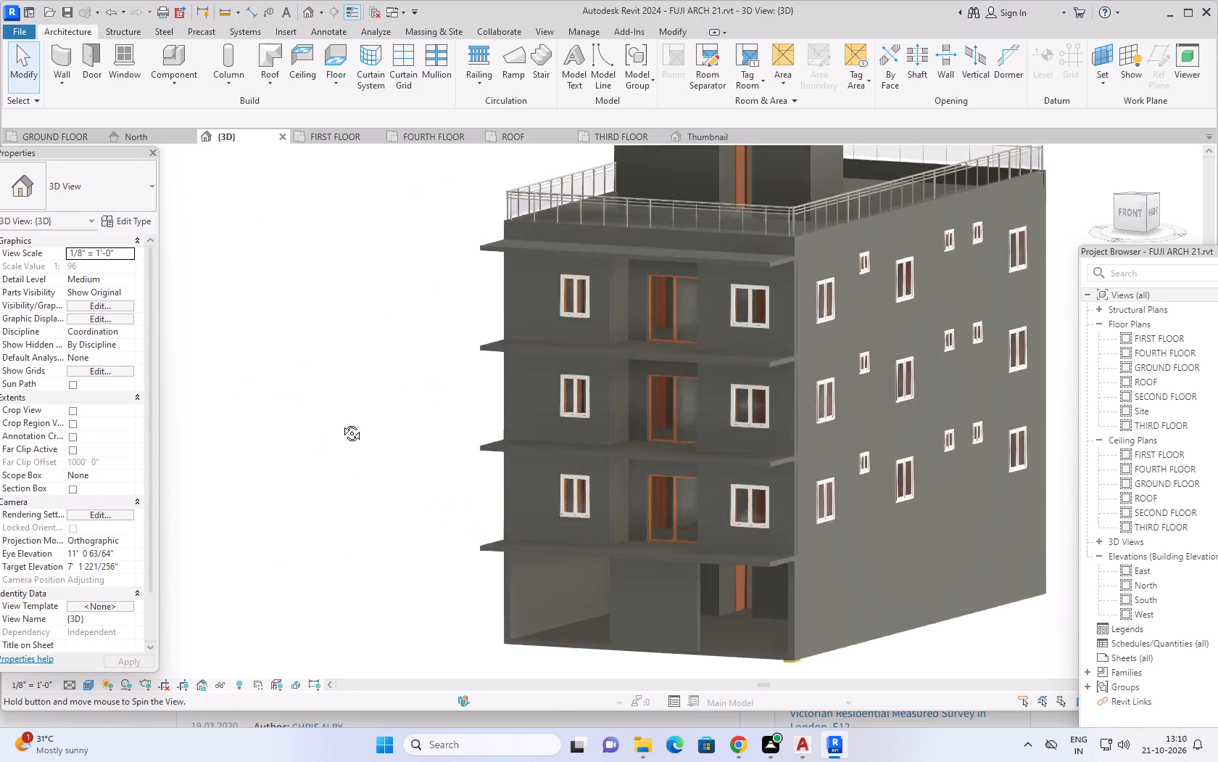
middle_click_drag(341, 422, 391, 459, "shift")
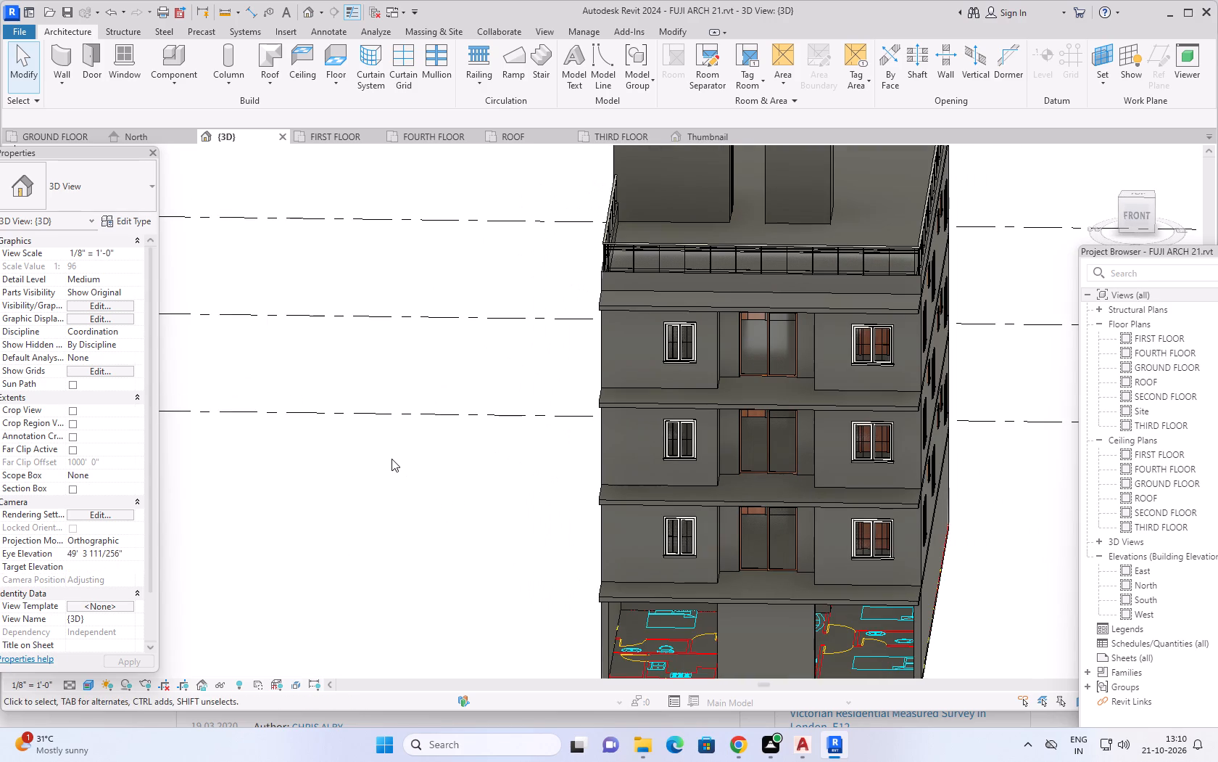
Inspect the front facade up close and straight on in 3D, and view the whole building from the front-right corner.
middle_click_drag(992, 610, 982, 597)
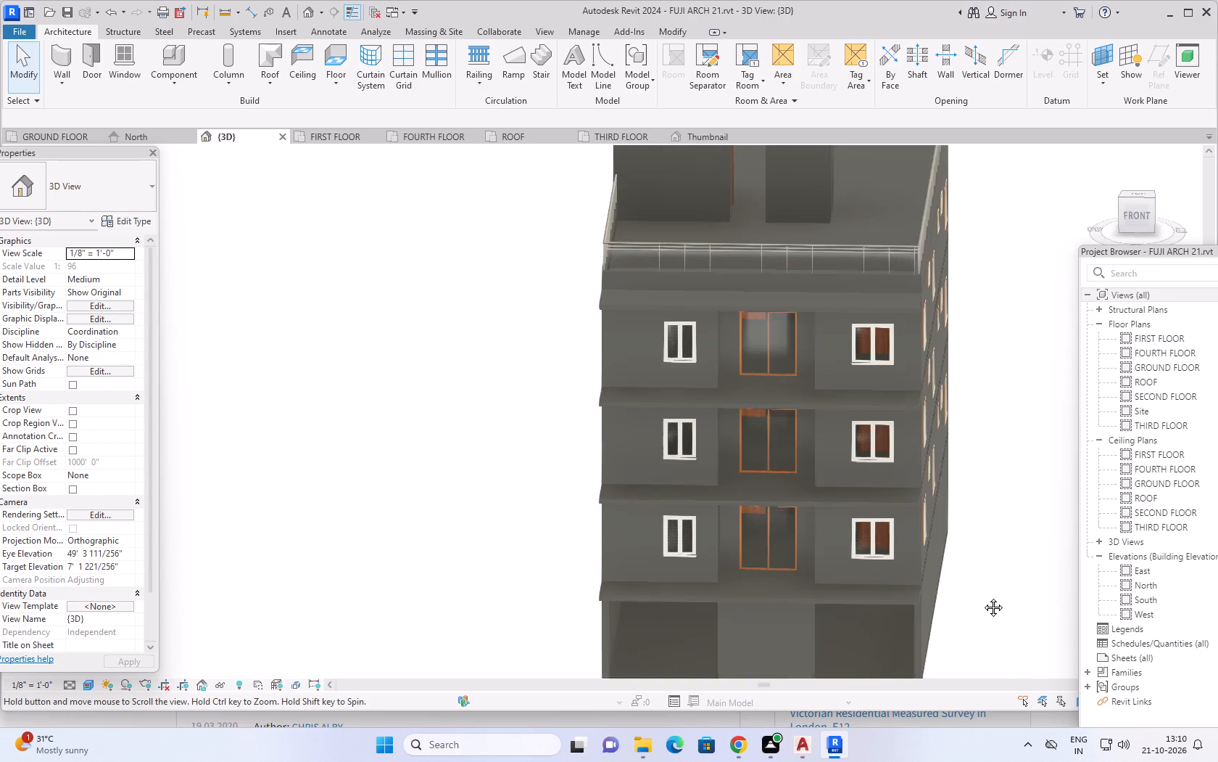
middle_click_drag(982, 597, 886, 570)
middle_click_drag(909, 556, 927, 502)
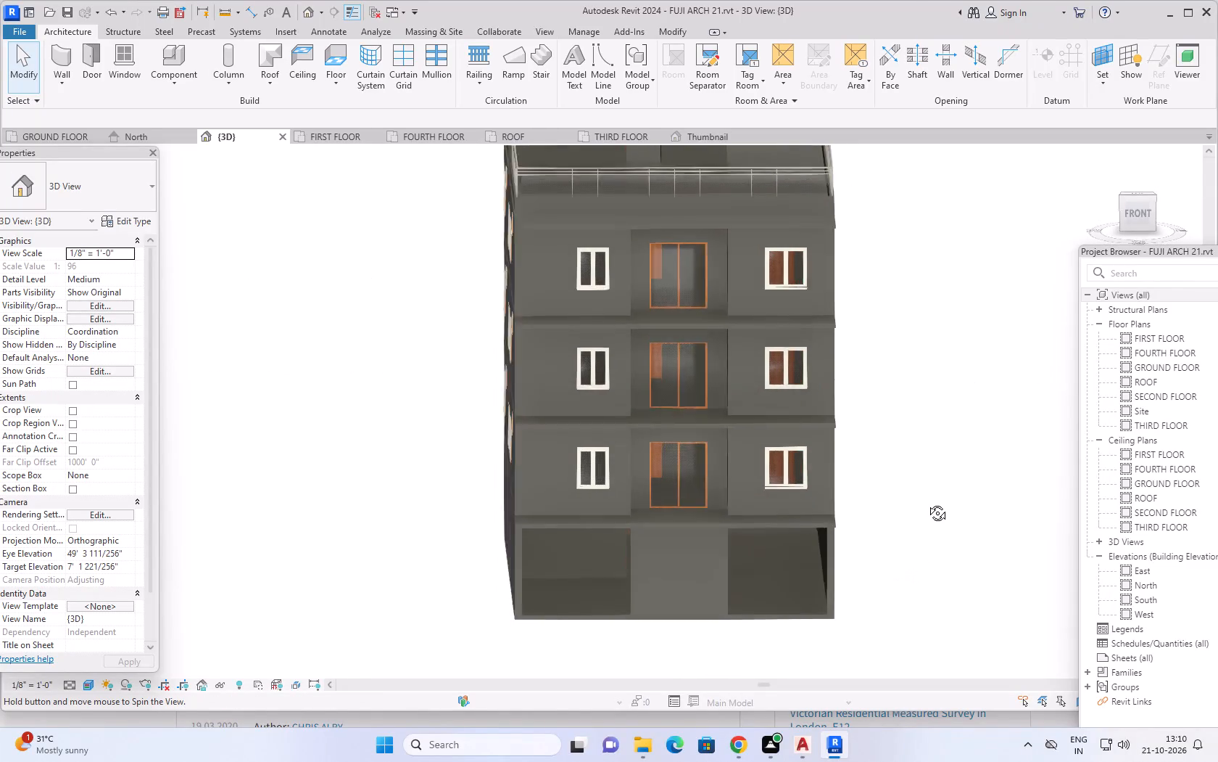
middle_click_drag(927, 502, 958, 505)
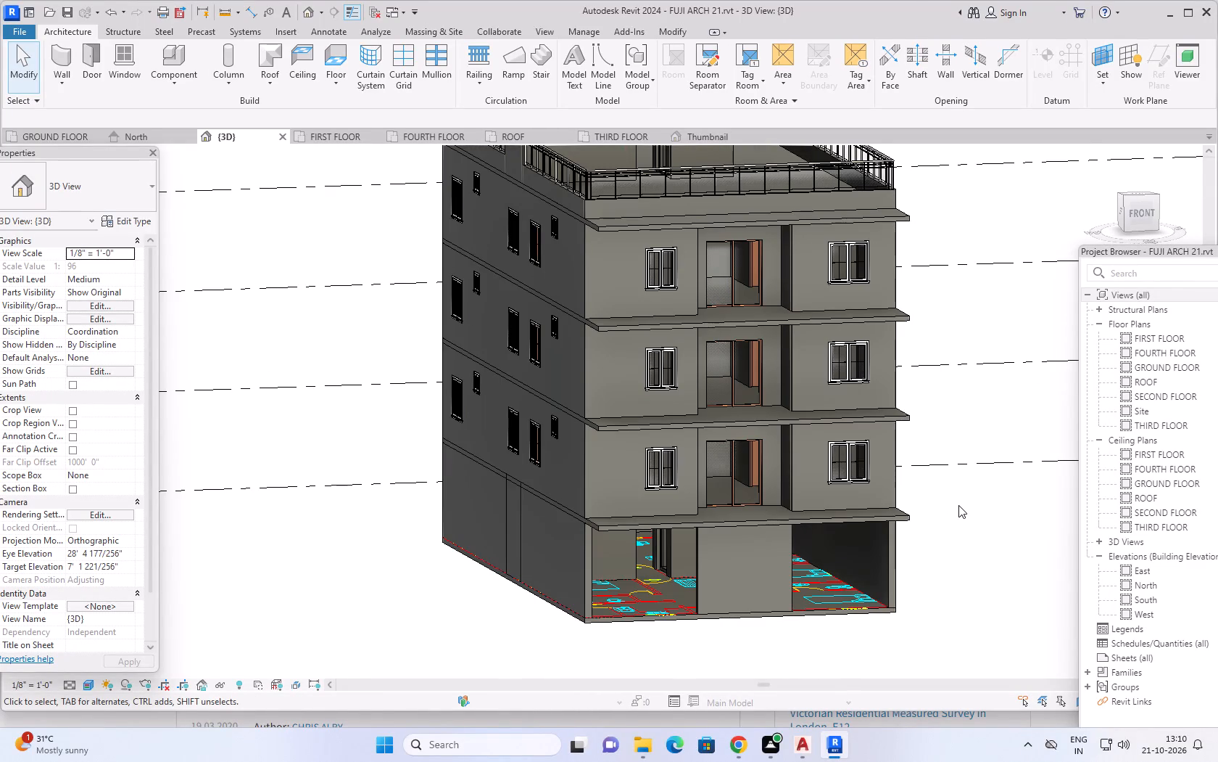
middle_click_drag(977, 428, 964, 446)
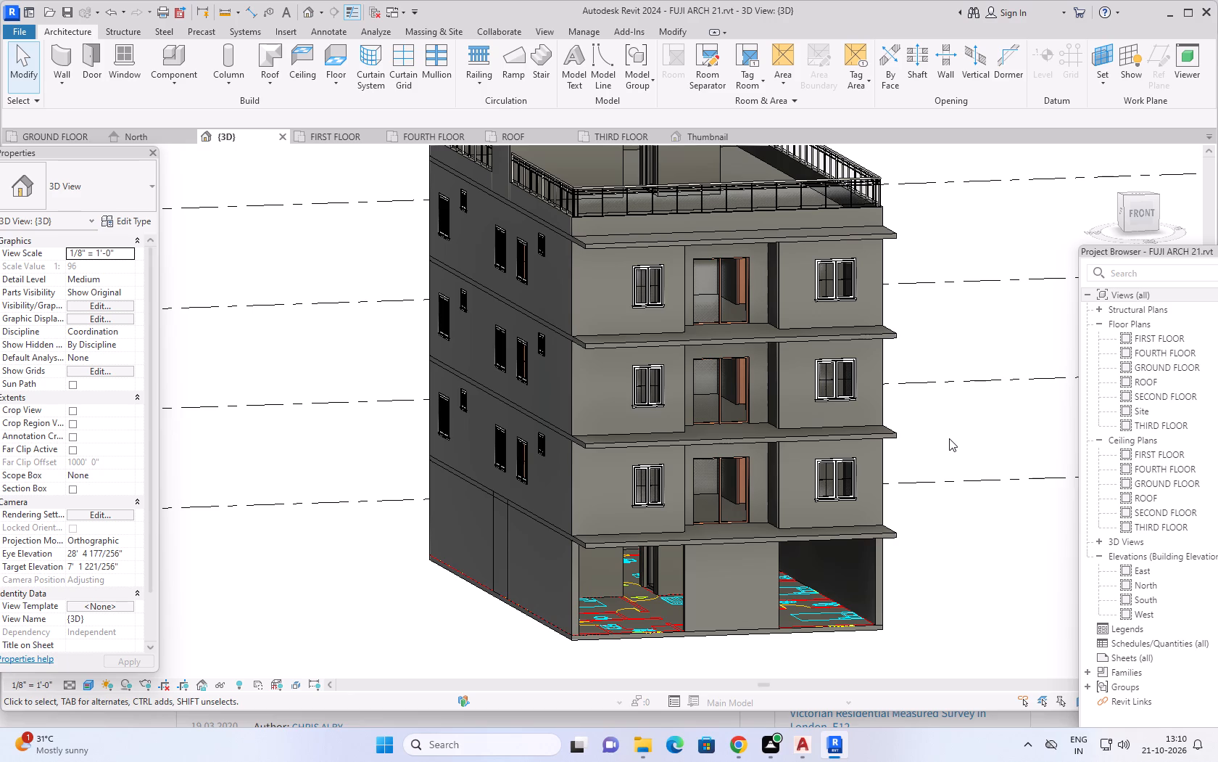
scroll(949, 430, "up", 2)
middle_click_drag(948, 432, 956, 419)
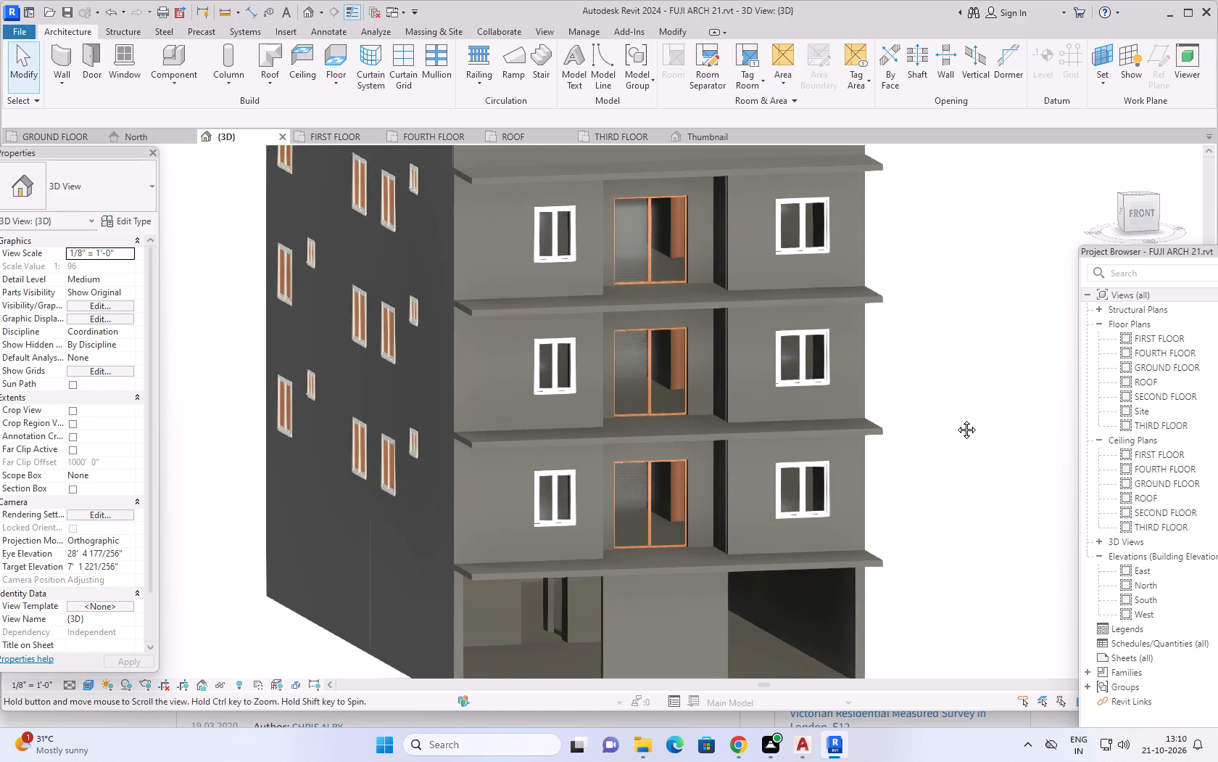
middle_click_drag(956, 419, 956, 418)
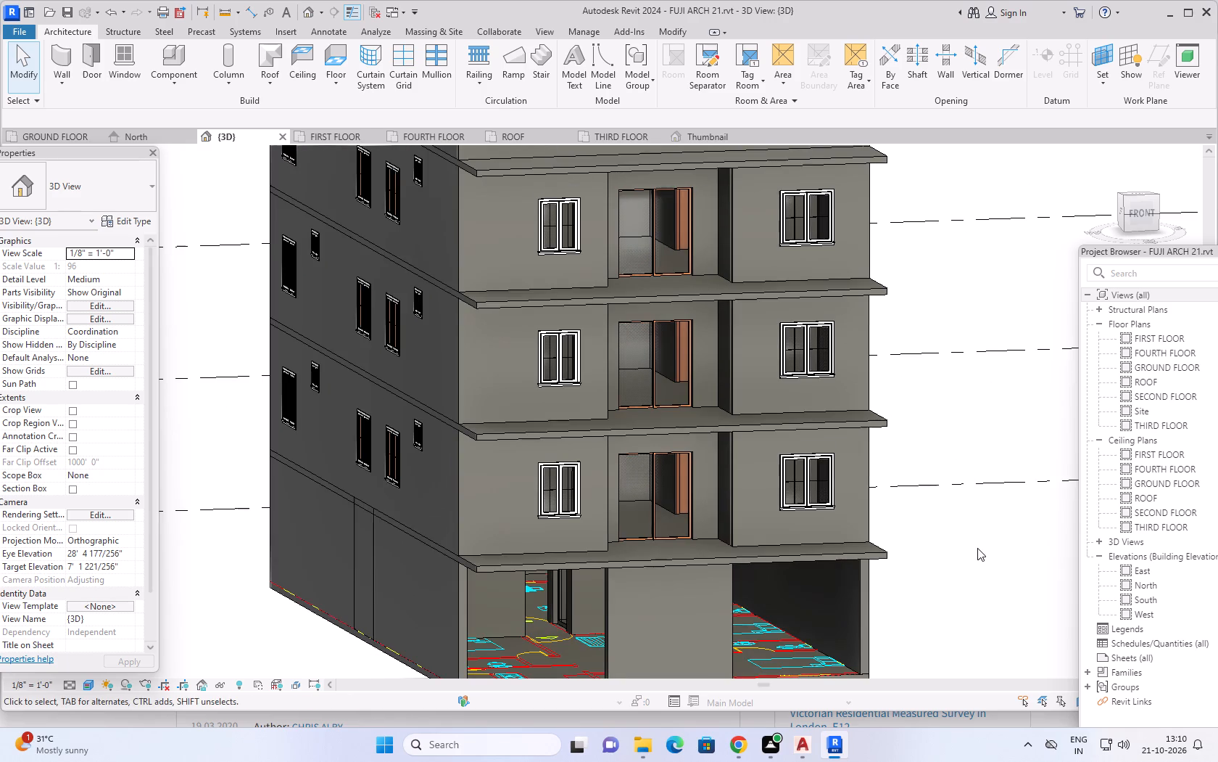
middle_click_drag(973, 545, 710, 511)
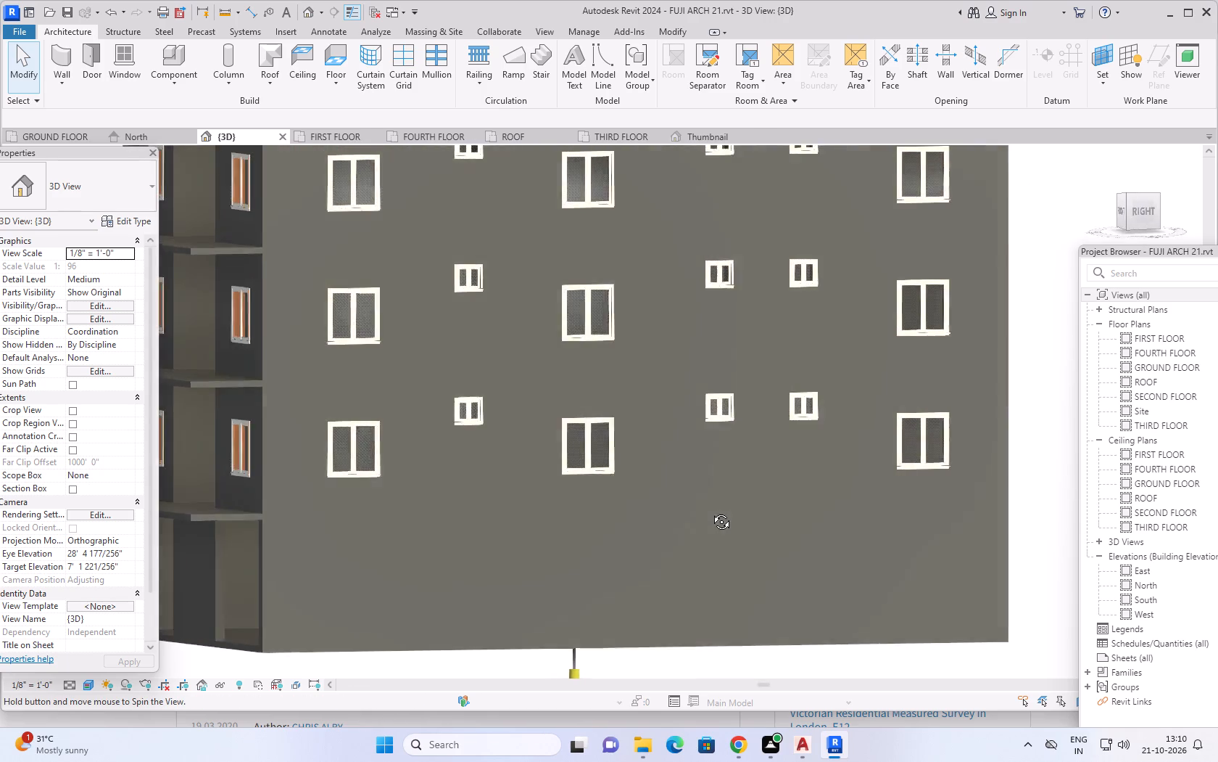
middle_click_drag(710, 511, 925, 551)
scroll(931, 541, "down", 1)
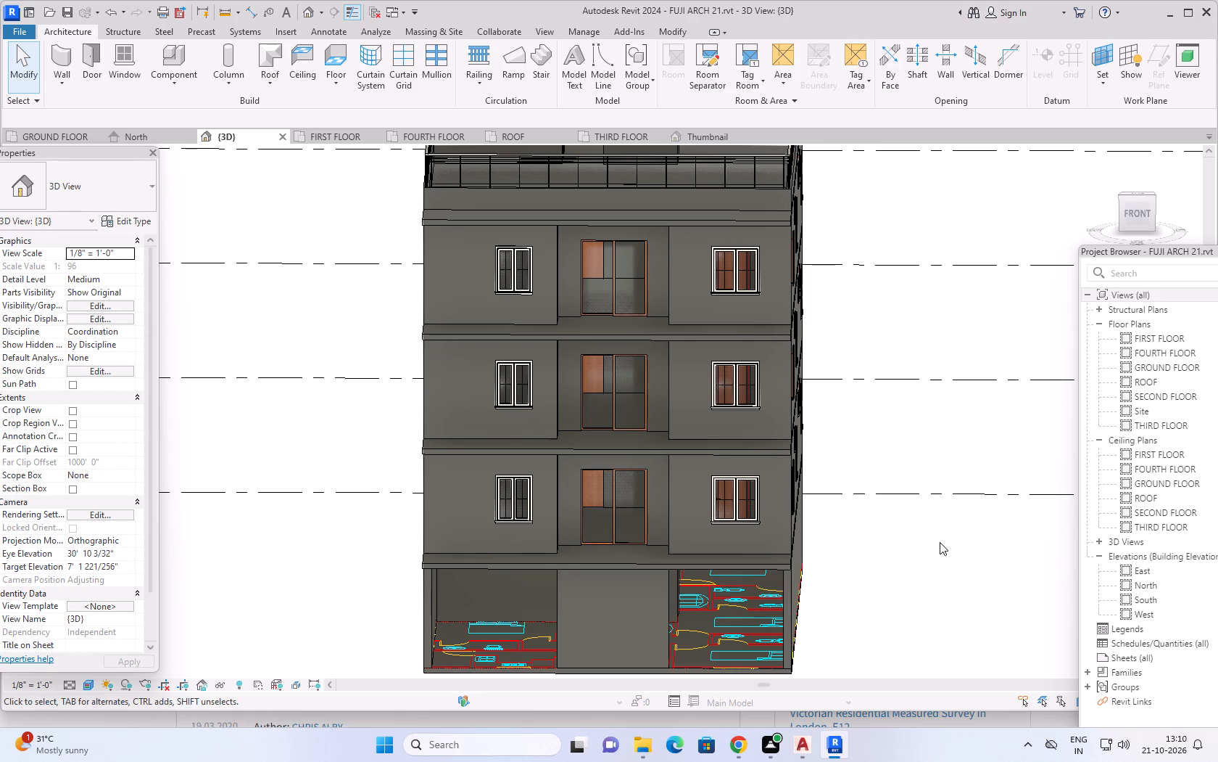
key("Escape")
key("Escape")
key("Escape")
middle_click_drag(962, 435, 858, 447)
scroll(858, 447, "down", 1)
scroll(1038, 469, "down", 2)
middle_click_drag(1019, 529, 932, 499)
middle_click_drag(929, 498, 919, 505, "shift")
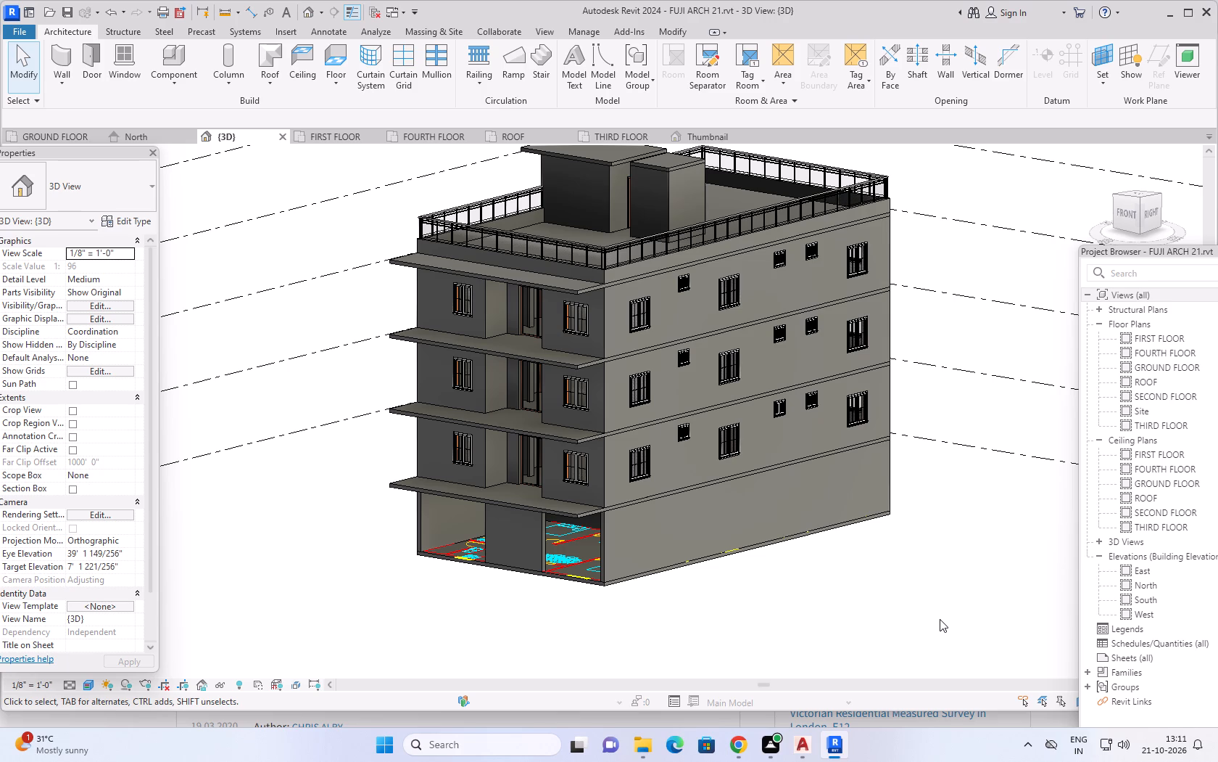